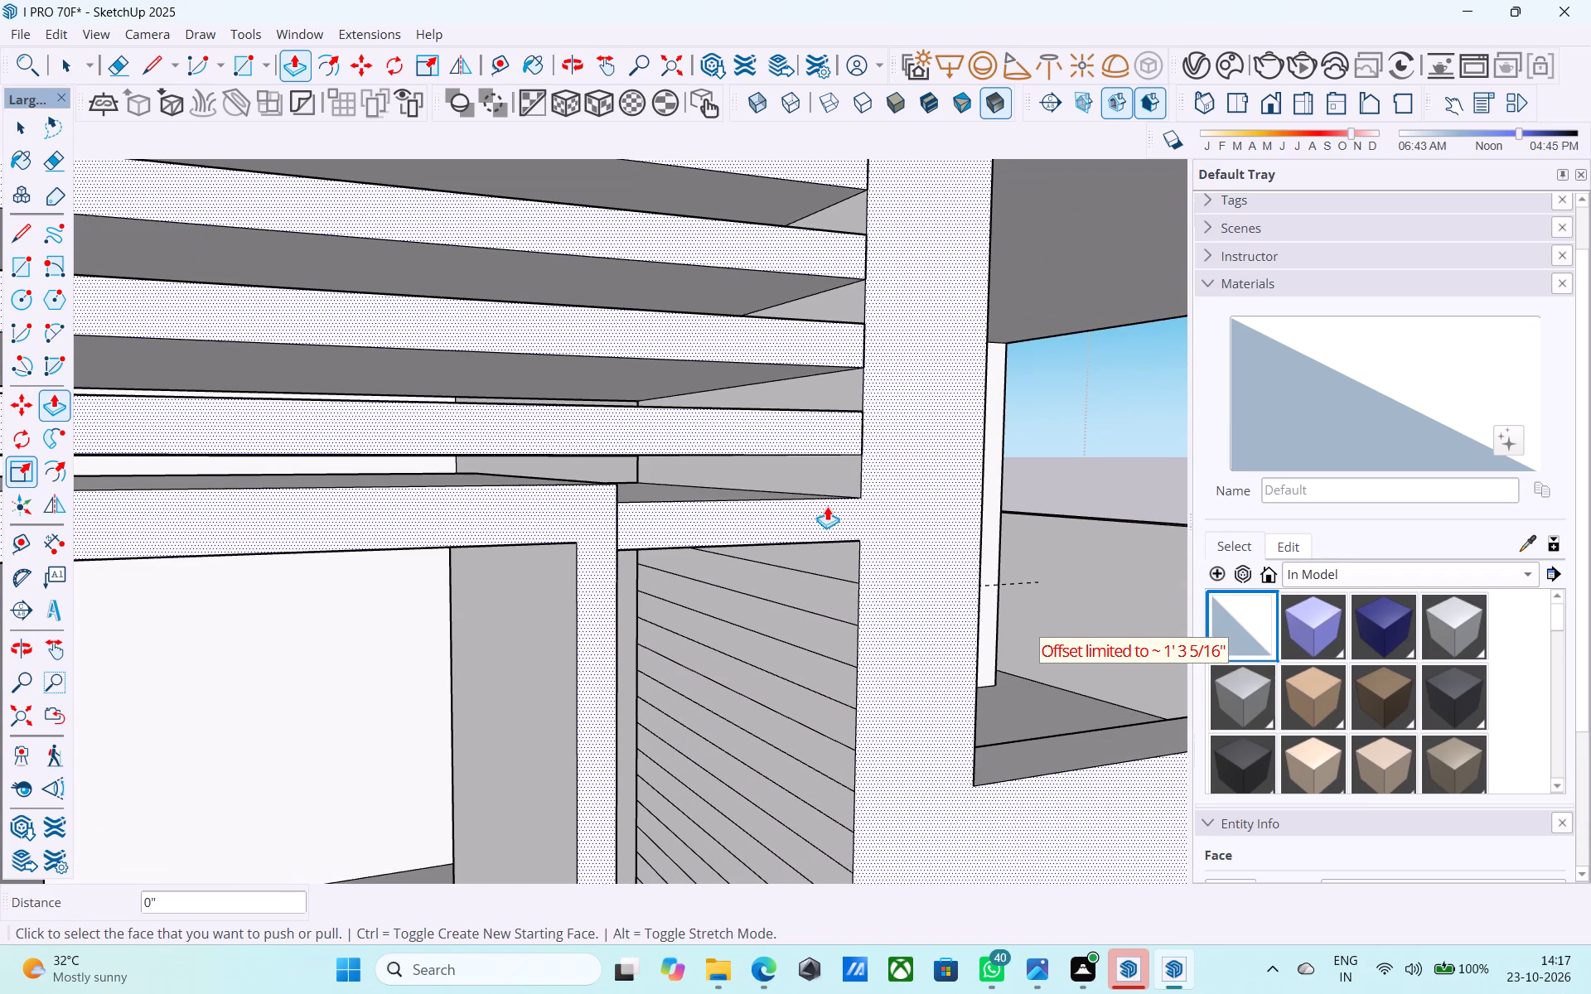
Push/Pull the second strip below the lintel beside the doorway about 1' 3 5/16" to meet the door frame as a louver slat.
{"action": "scroll", "coordinate": [829, 510], "scroll_direction": "down", "scroll_amount": 4}
{"action": "middle_click", "coordinate": [818, 560]}
{"action": "scroll", "coordinate": [814, 573], "scroll_direction": "up", "scroll_amount": 2}
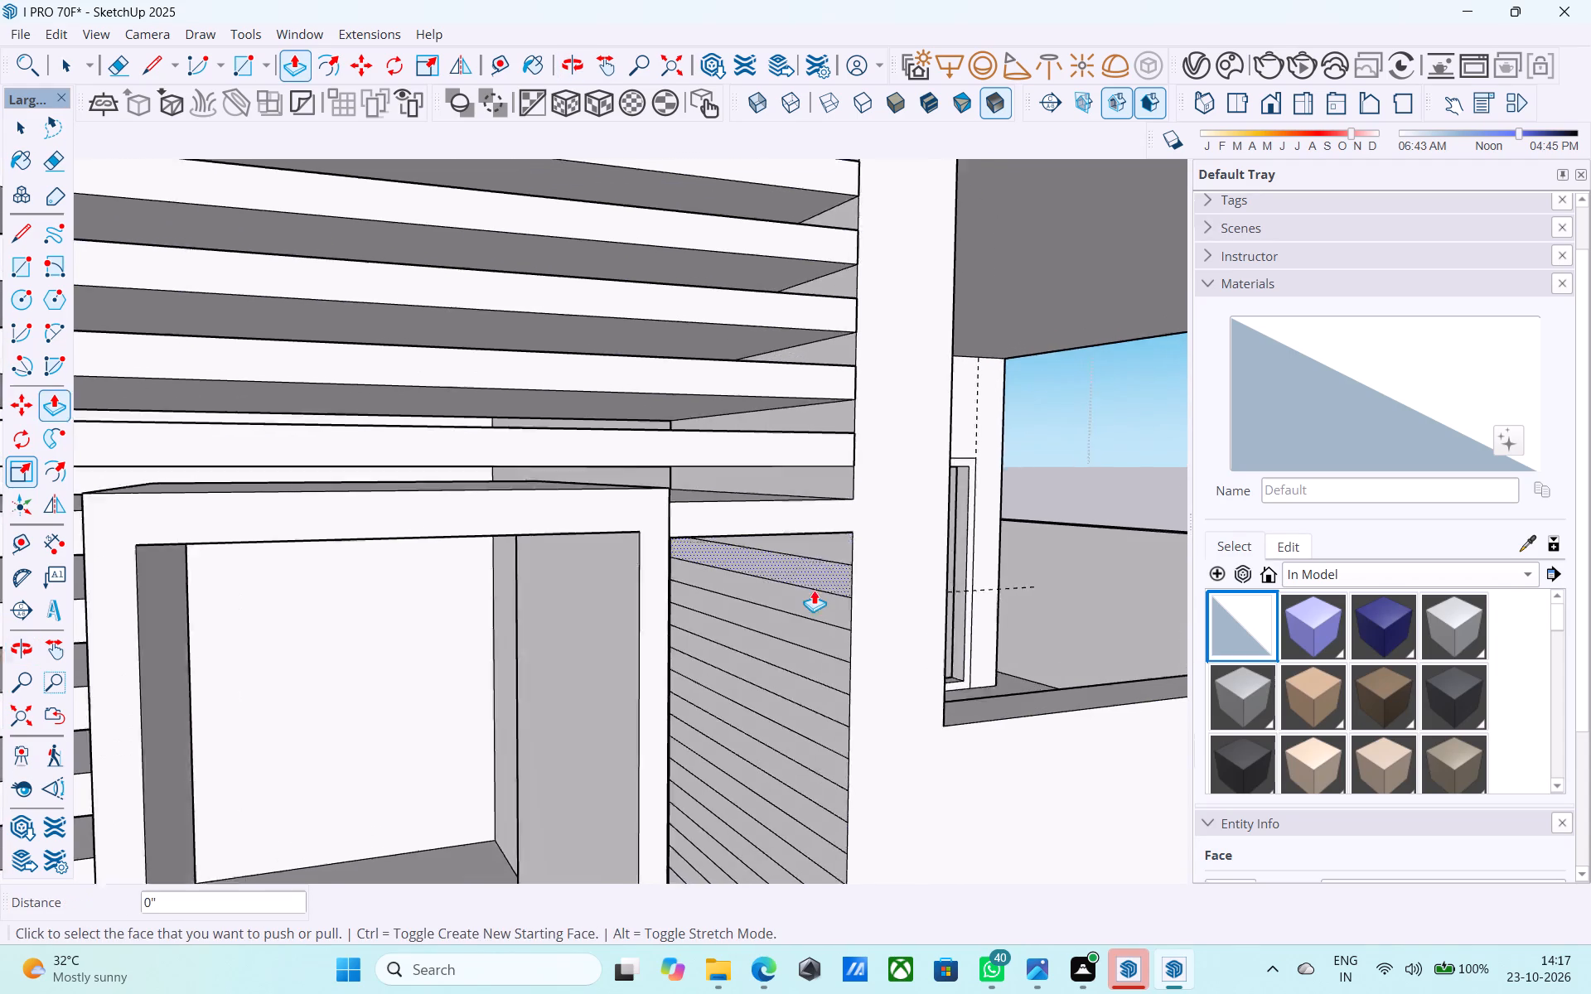
{"action": "scroll", "coordinate": [814, 590], "scroll_direction": "up", "scroll_amount": 6}
{"action": "double_click", "coordinate": [823, 565]}
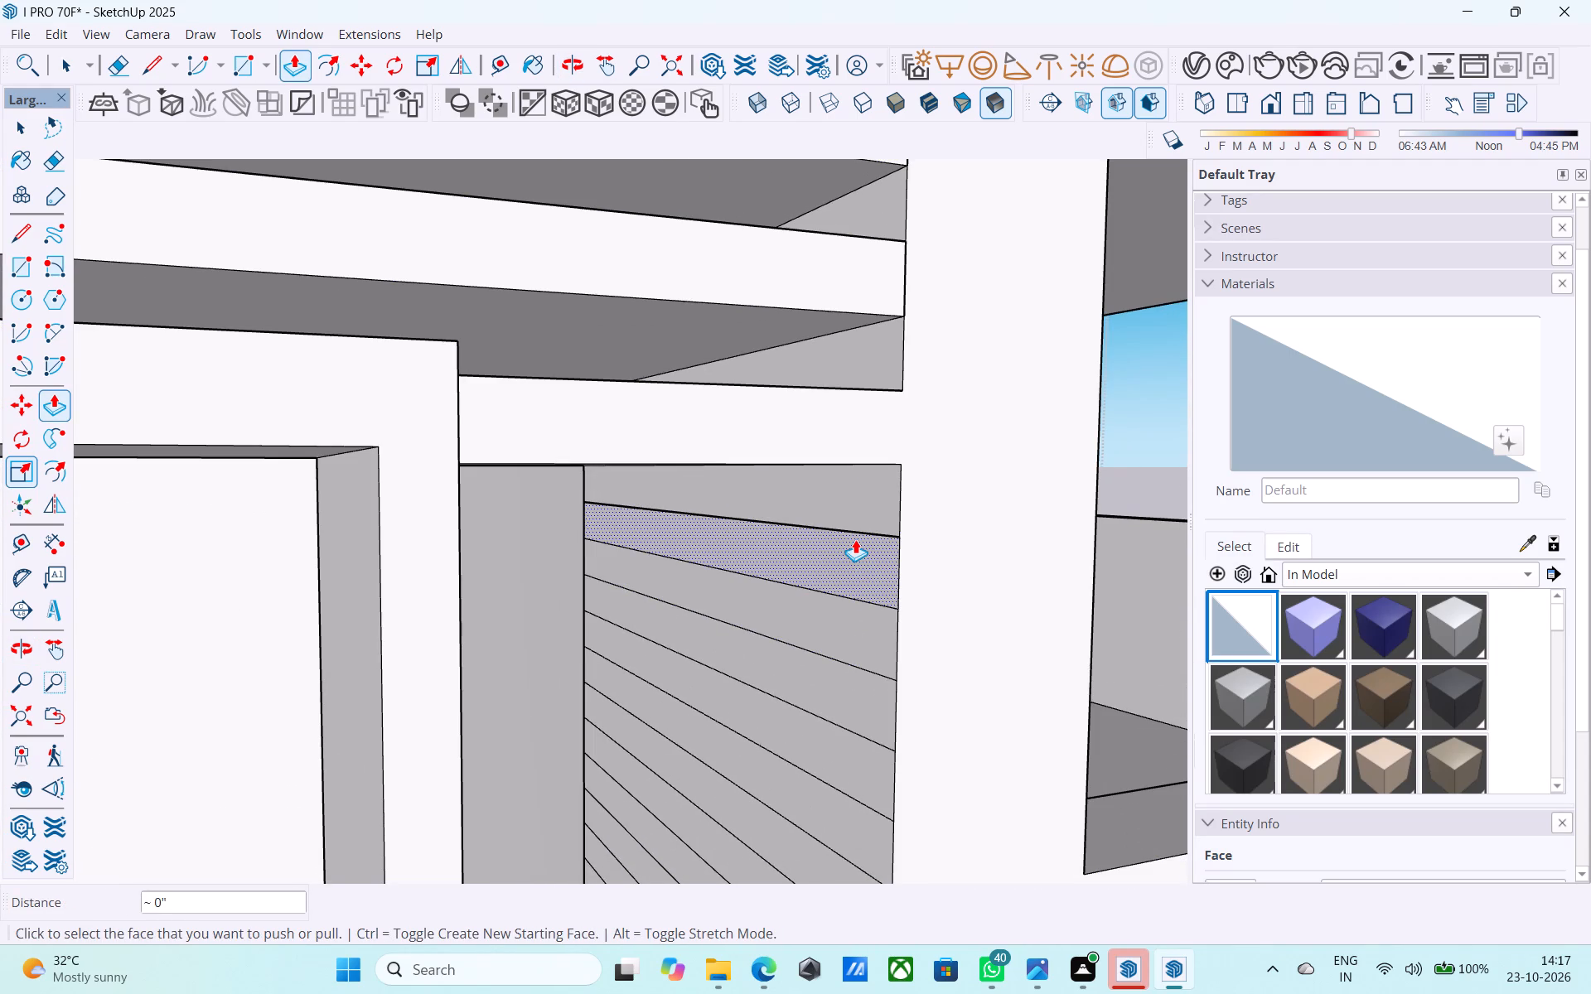
{"action": "key", "text": "ctrl+z"}
{"action": "left_click", "coordinate": [851, 548]}
{"action": "left_click", "coordinate": [462, 552]}
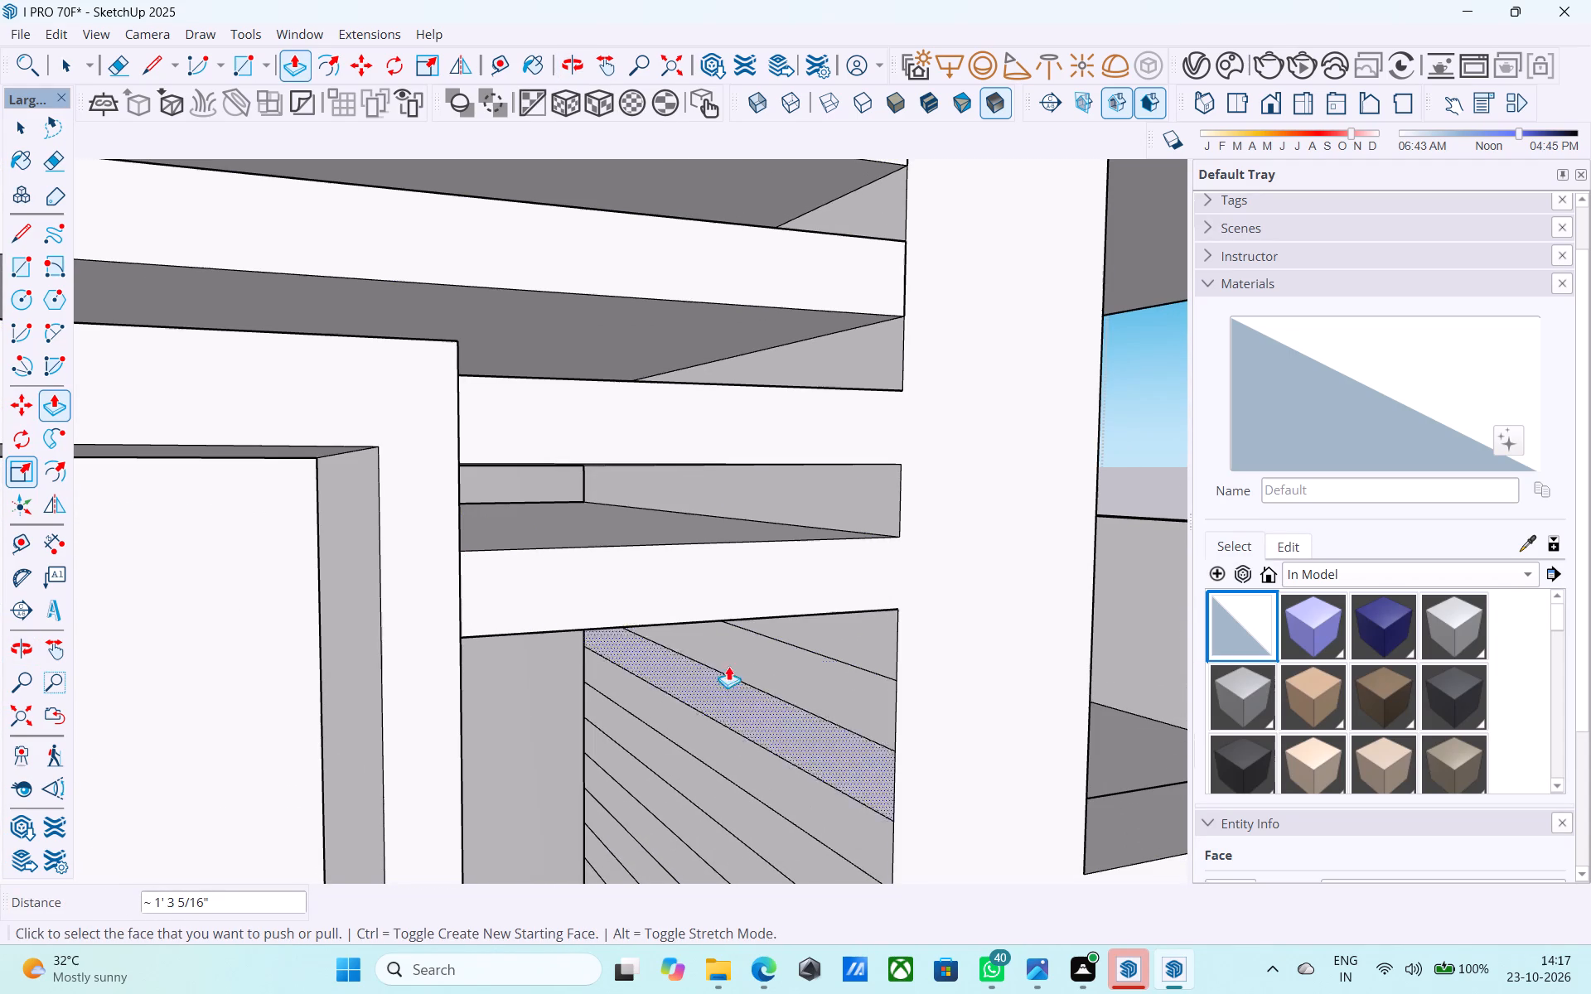
Repeat the same slat extrusion on the next five alternate strips down the wall beside the door frame.
{"action": "double_click", "coordinate": [825, 688]}
{"action": "scroll", "coordinate": [838, 721], "scroll_direction": "down", "scroll_amount": 1}
{"action": "middle_click_drag", "start_coordinate": [839, 727], "coordinate": [894, 473]}
{"action": "scroll", "coordinate": [921, 644], "scroll_direction": "up", "scroll_amount": 2}
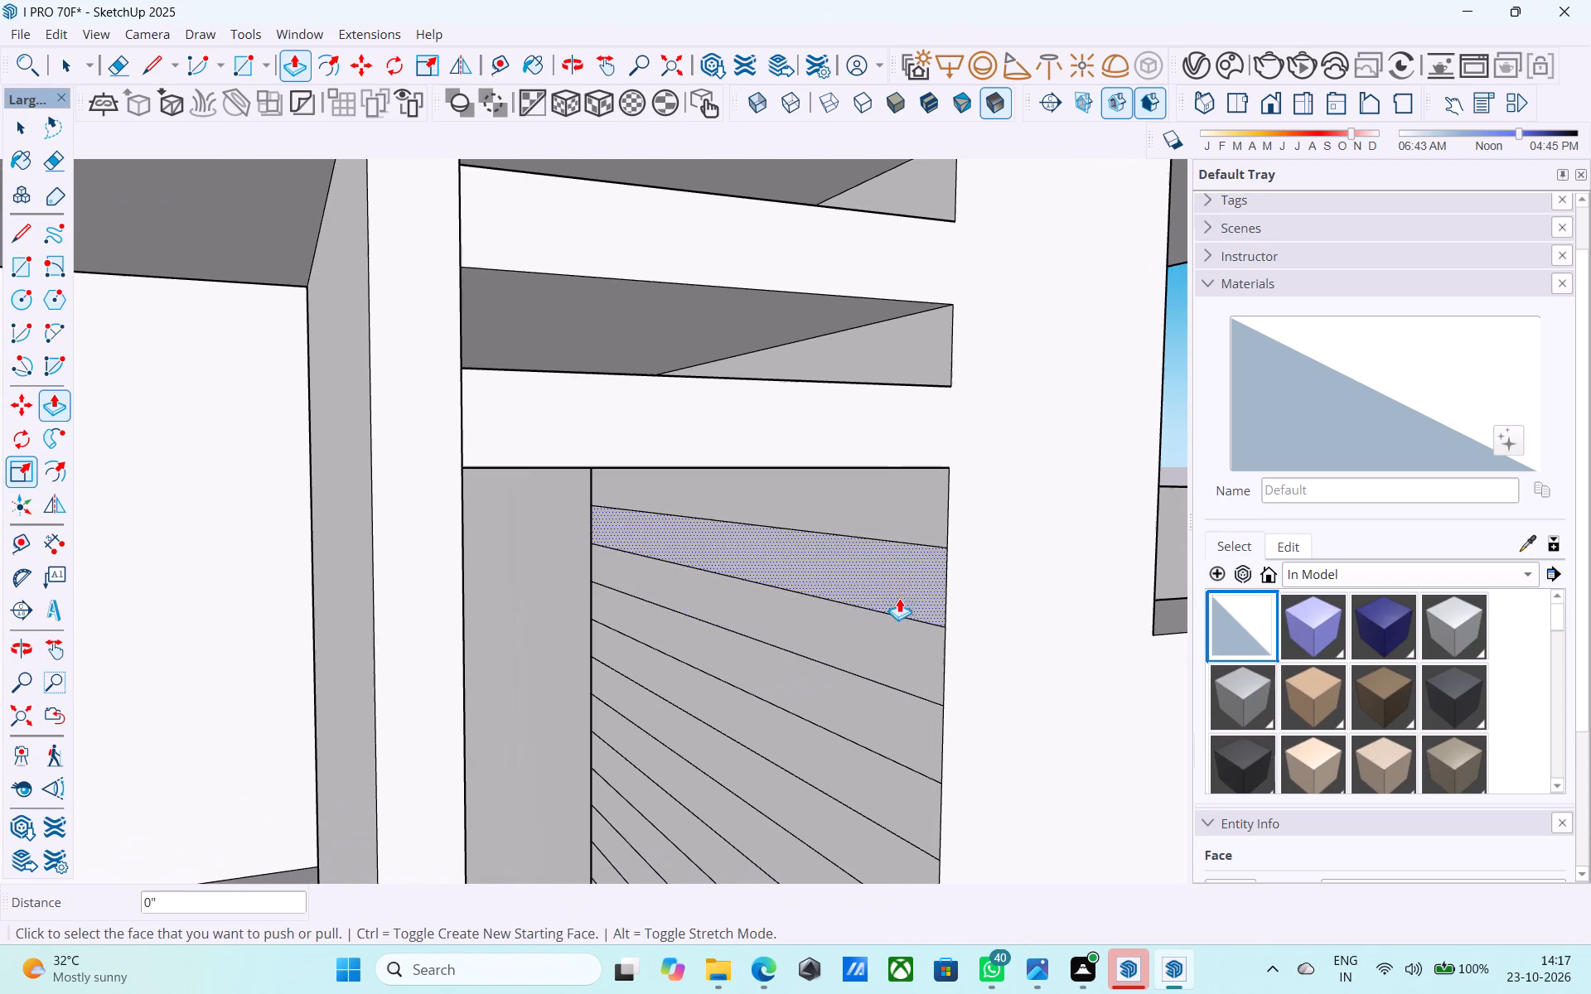
{"action": "double_click", "coordinate": [899, 589]}
{"action": "middle_click_drag", "start_coordinate": [927, 760], "coordinate": [937, 551]}
{"action": "double_click", "coordinate": [927, 548]}
{"action": "middle_click_drag", "start_coordinate": [902, 680], "coordinate": [900, 679]}
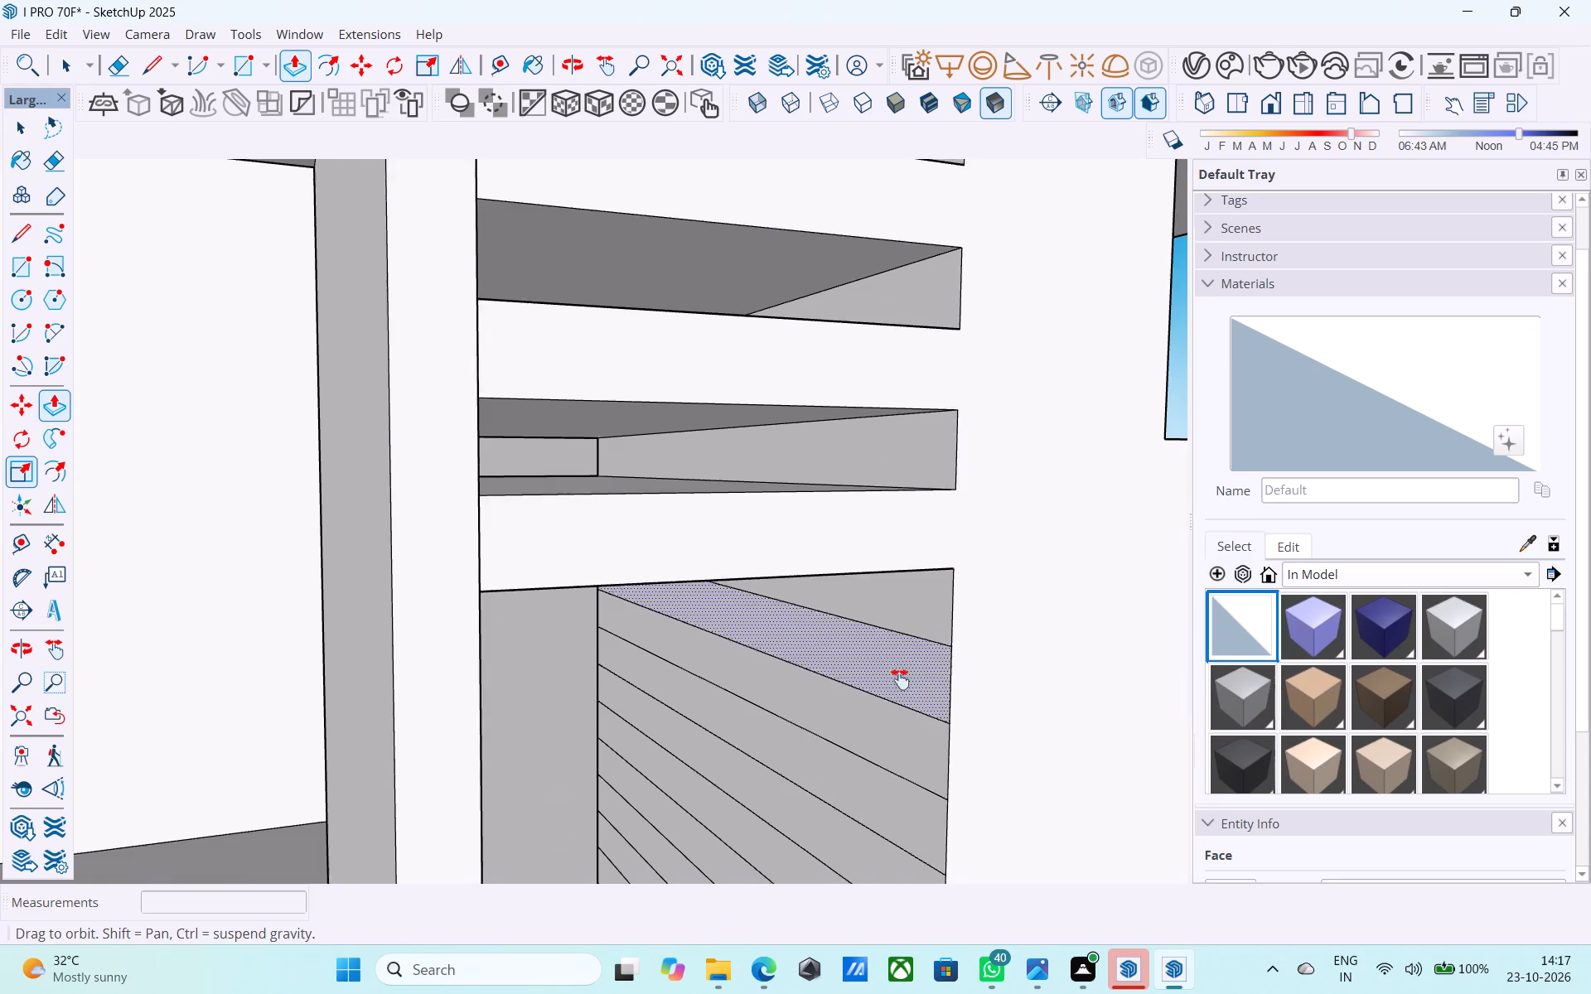
{"action": "middle_click_drag", "start_coordinate": [900, 679], "coordinate": [904, 491]}
{"action": "double_click", "coordinate": [905, 491]}
{"action": "middle_click_drag", "start_coordinate": [916, 651], "coordinate": [949, 461]}
{"action": "double_click", "coordinate": [949, 461]}
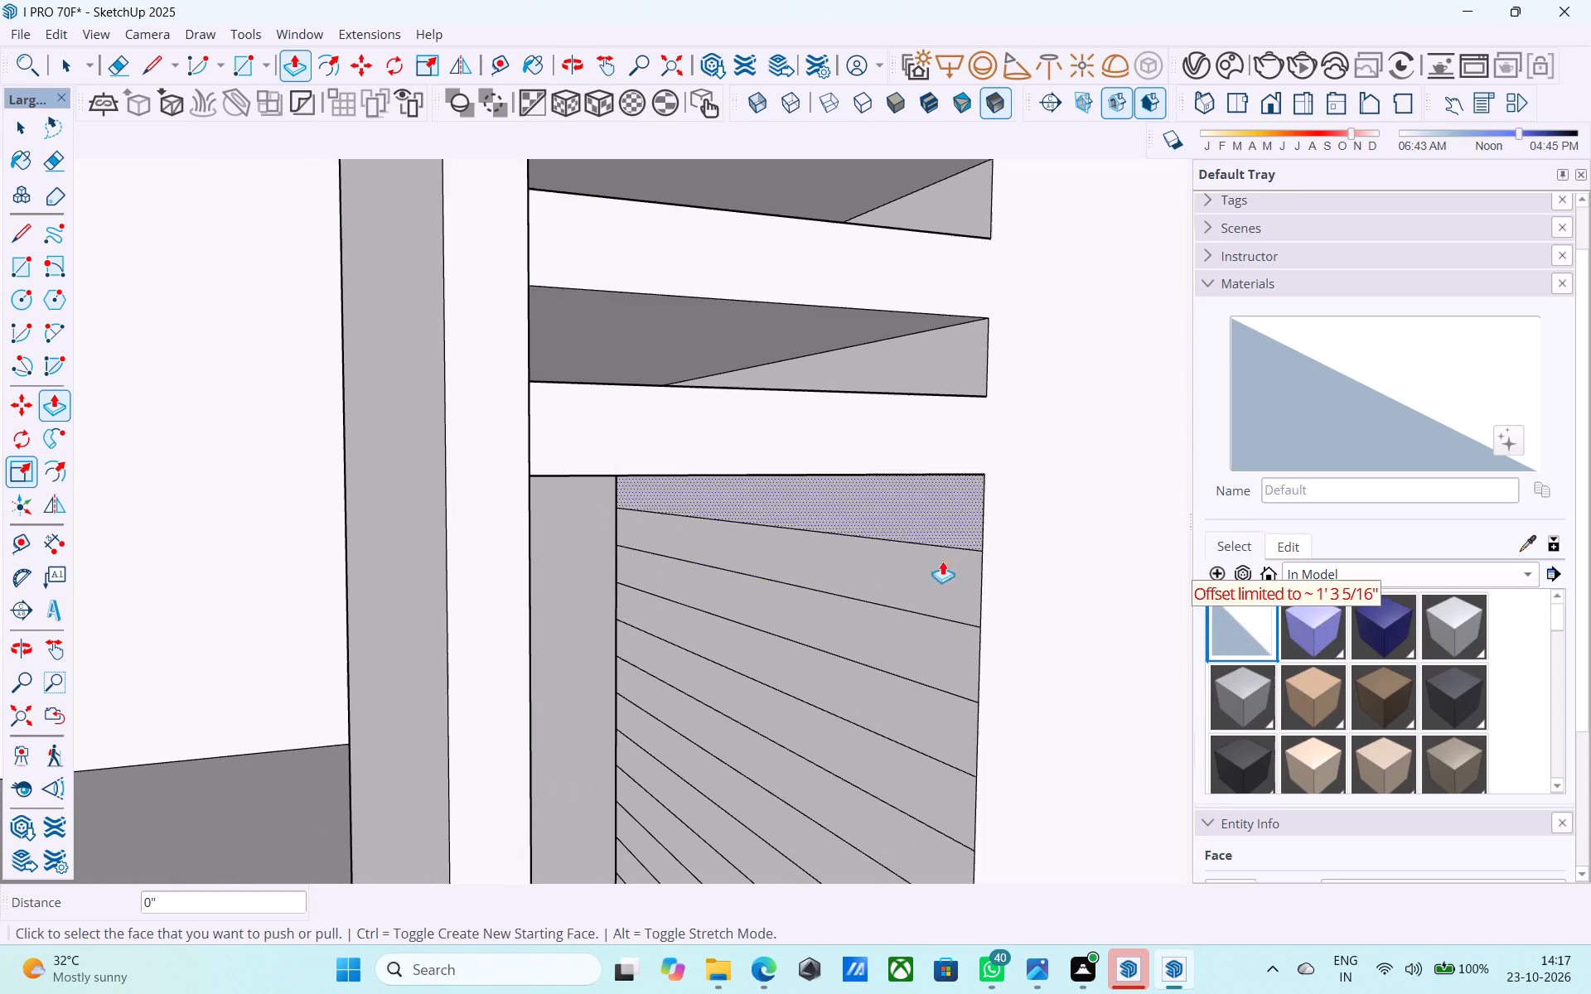
Extrude the next alternate strip about 1' 3 5/16" to the door frame, undoing the wrong push first.
{"action": "middle_click_drag", "start_coordinate": [923, 614], "coordinate": [920, 480]}
{"action": "double_click", "coordinate": [921, 466]}
{"action": "left_click", "coordinate": [918, 466]}
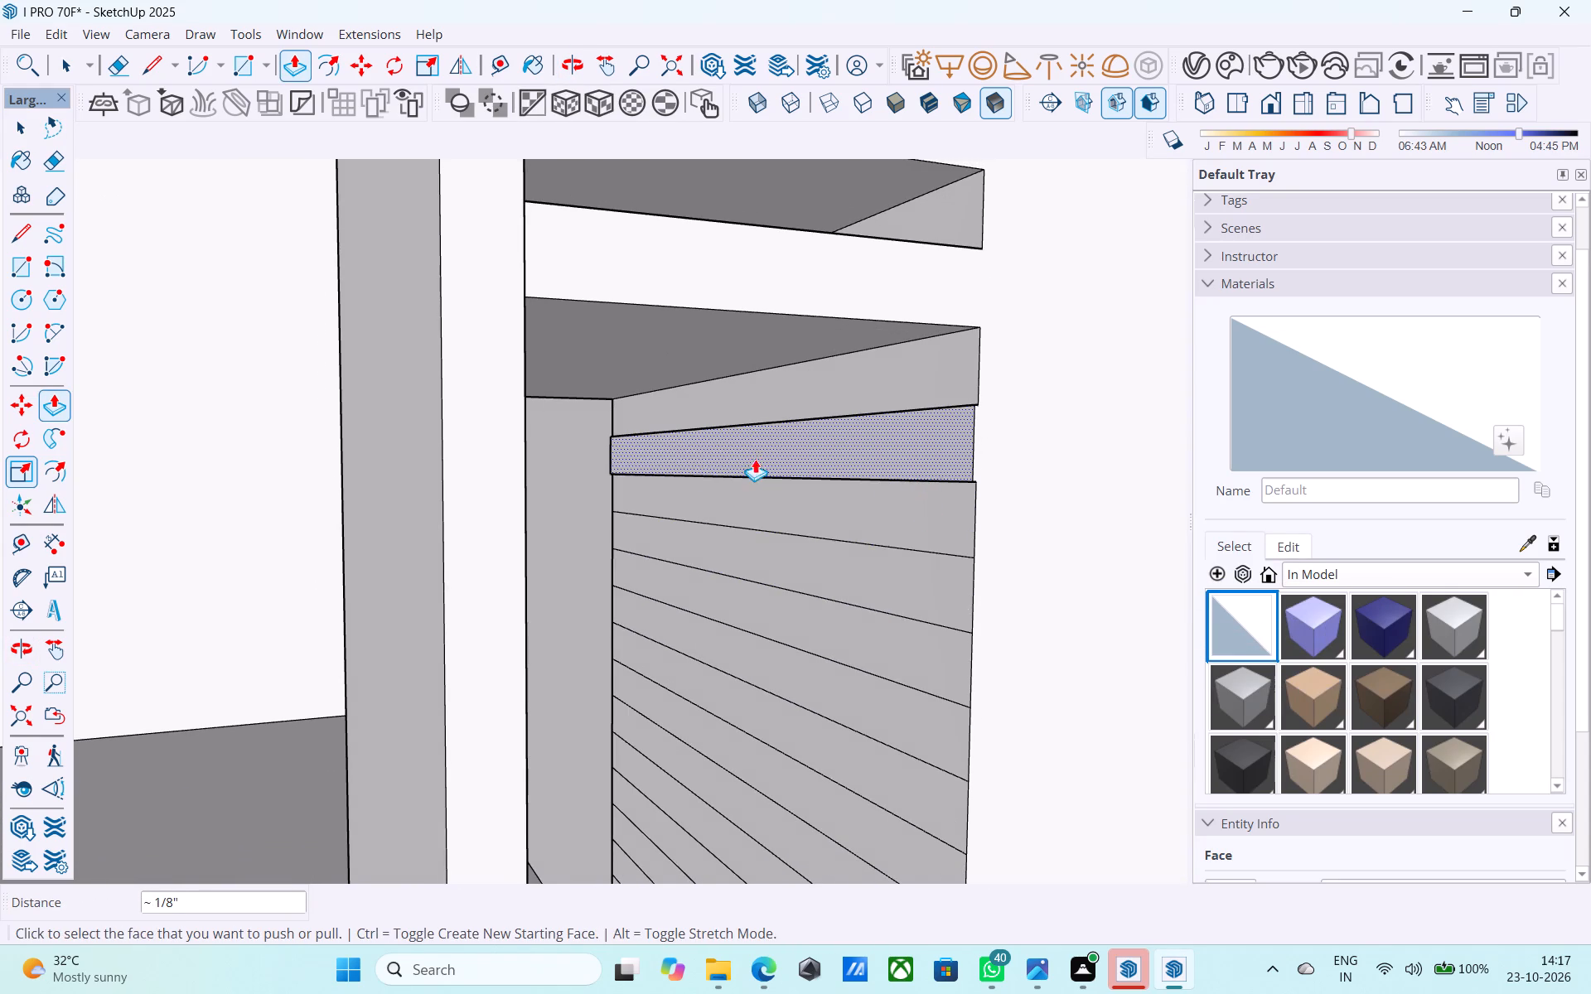
{"action": "left_click", "coordinate": [875, 460]}
{"action": "key", "text": "ctrl+z"}
{"action": "key", "text": "ctrl+z"}
{"action": "left_click", "coordinate": [887, 444]}
{"action": "left_click", "coordinate": [520, 410]}
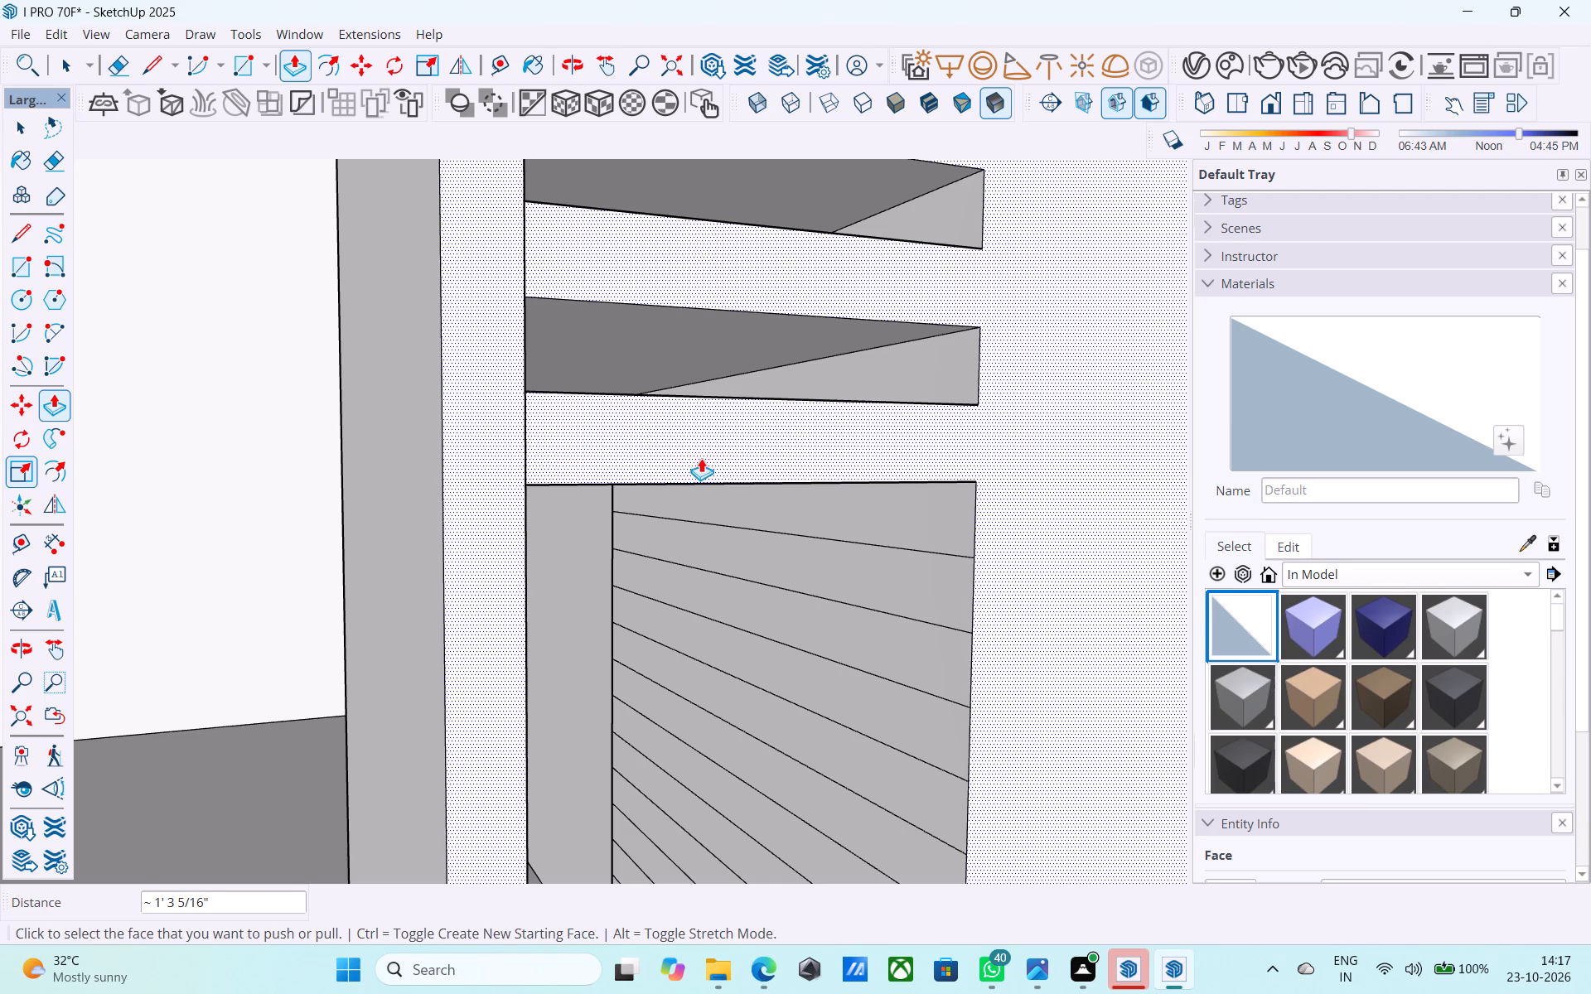
Repeat the slat extrusion on the five remaining alternate strips down to the floor beside the door frame.
{"action": "scroll", "coordinate": [702, 458], "scroll_direction": "down", "scroll_amount": 4}
{"action": "middle_click_drag", "start_coordinate": [781, 518], "coordinate": [803, 527]}
{"action": "scroll", "coordinate": [846, 563], "scroll_direction": "up", "scroll_amount": 5}
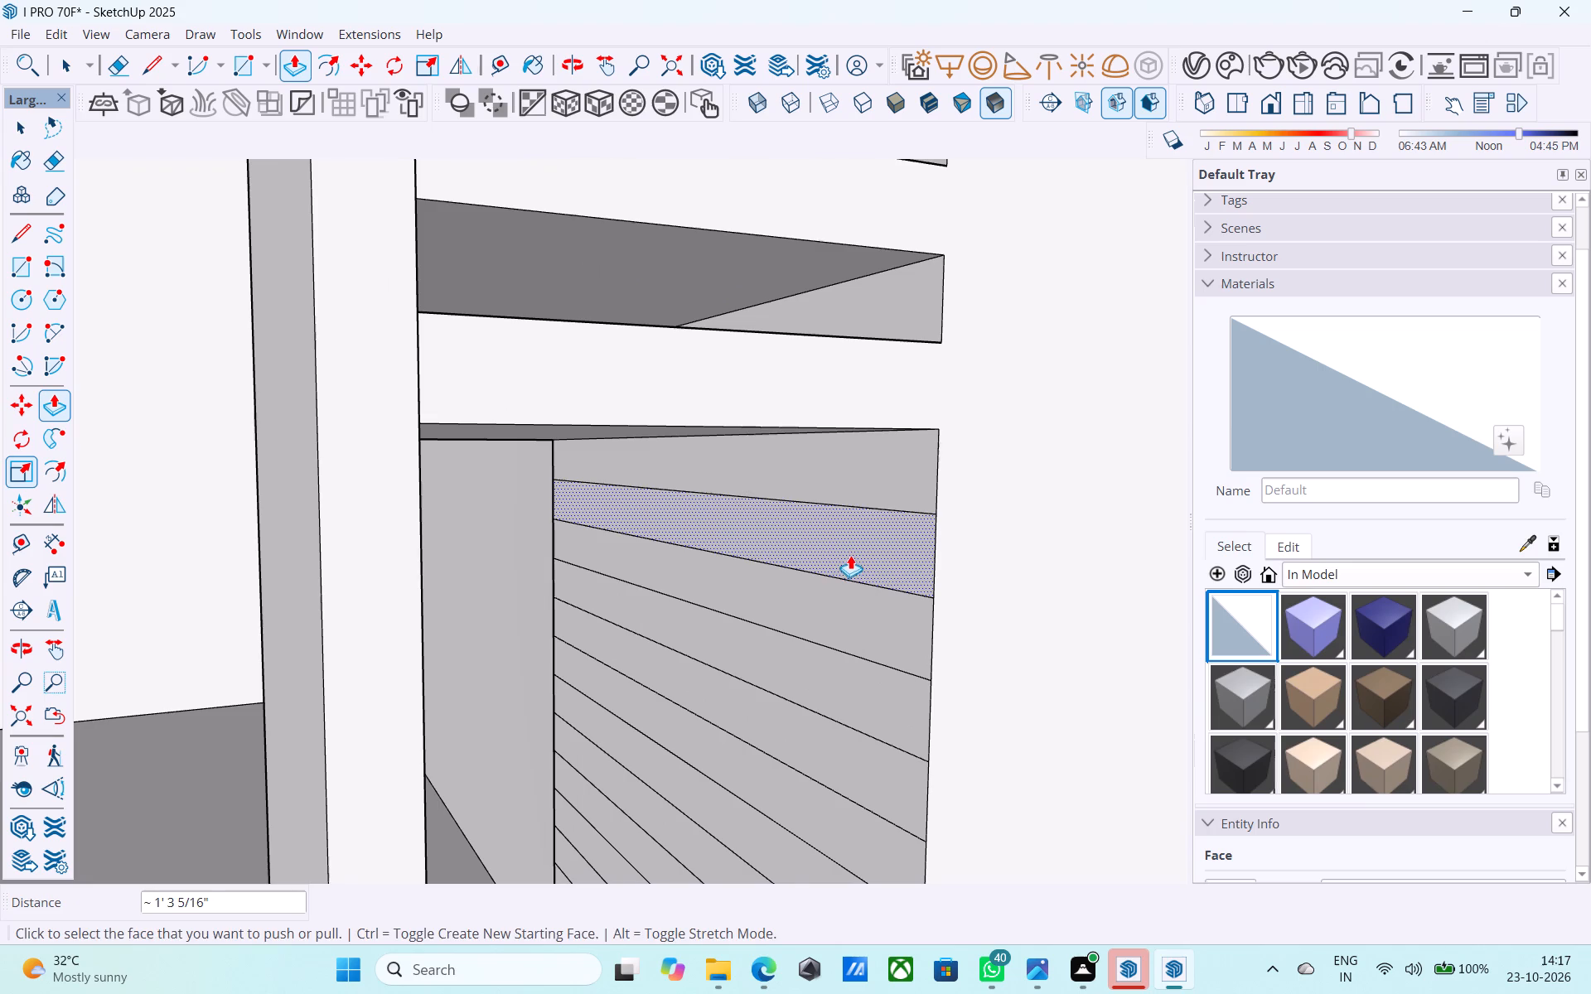
{"action": "double_click", "coordinate": [851, 552]}
{"action": "scroll", "coordinate": [864, 397], "scroll_direction": "down", "scroll_amount": 11}
{"action": "scroll", "coordinate": [906, 524], "scroll_direction": "up", "scroll_amount": 4}
{"action": "double_click", "coordinate": [854, 513]}
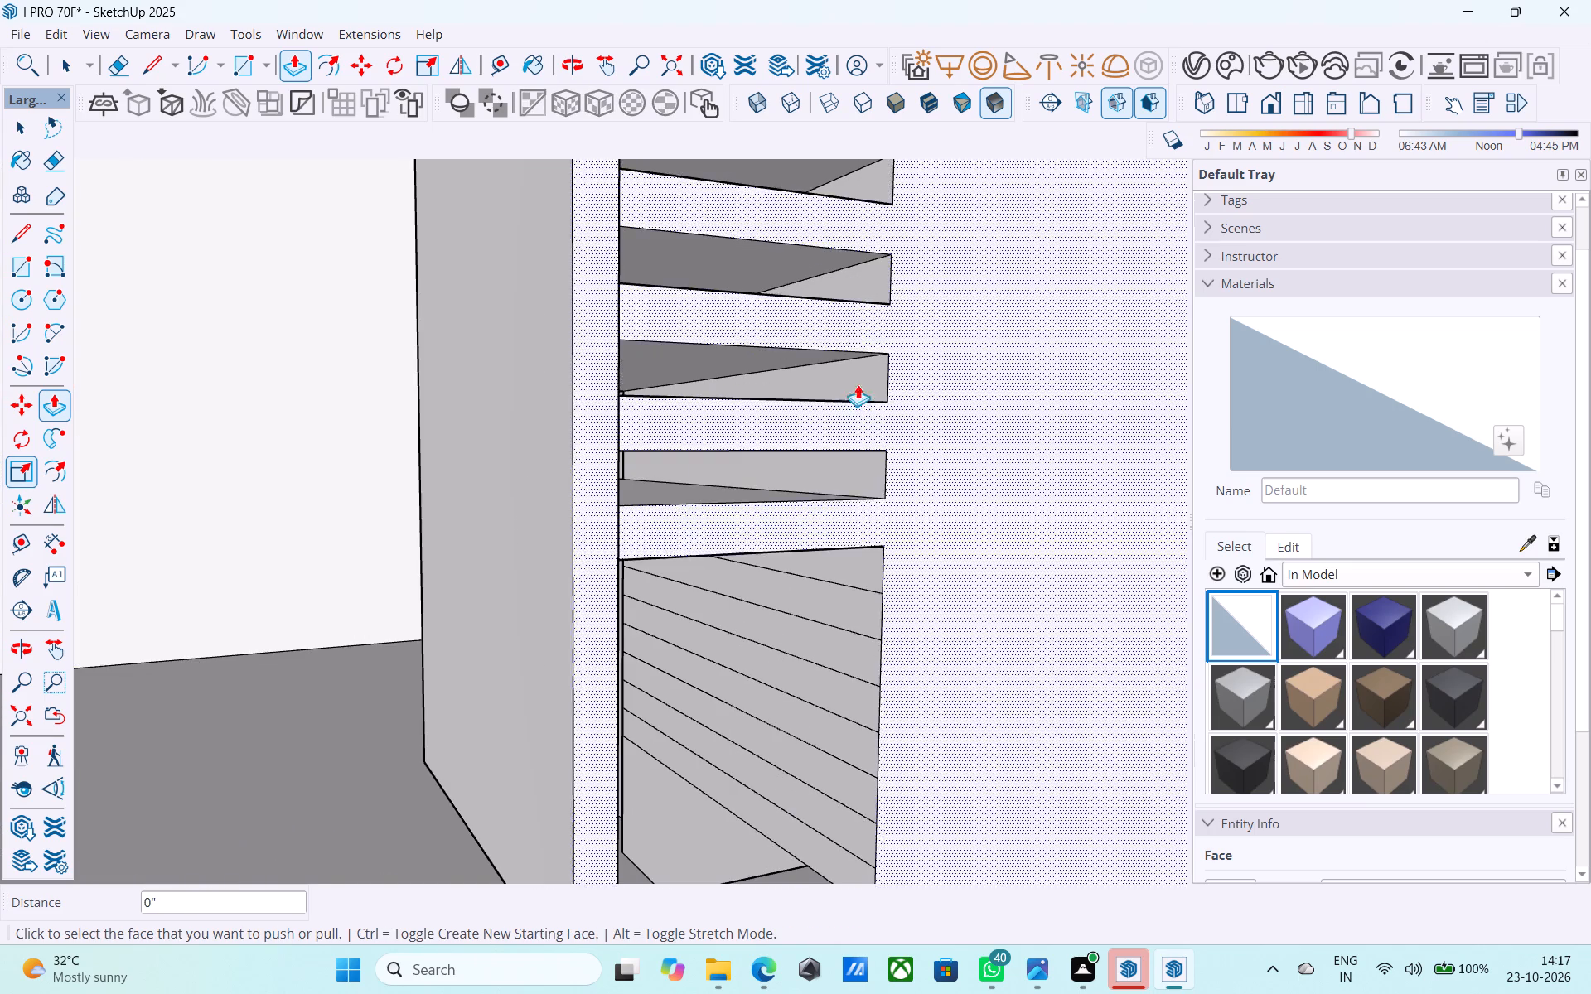
{"action": "scroll", "coordinate": [861, 367], "scroll_direction": "down", "scroll_amount": 5}
{"action": "scroll", "coordinate": [873, 580], "scroll_direction": "up", "scroll_amount": 5}
{"action": "double_click", "coordinate": [834, 495]}
{"action": "scroll", "coordinate": [834, 427], "scroll_direction": "down", "scroll_amount": 5}
{"action": "scroll", "coordinate": [856, 559], "scroll_direction": "up", "scroll_amount": 6}
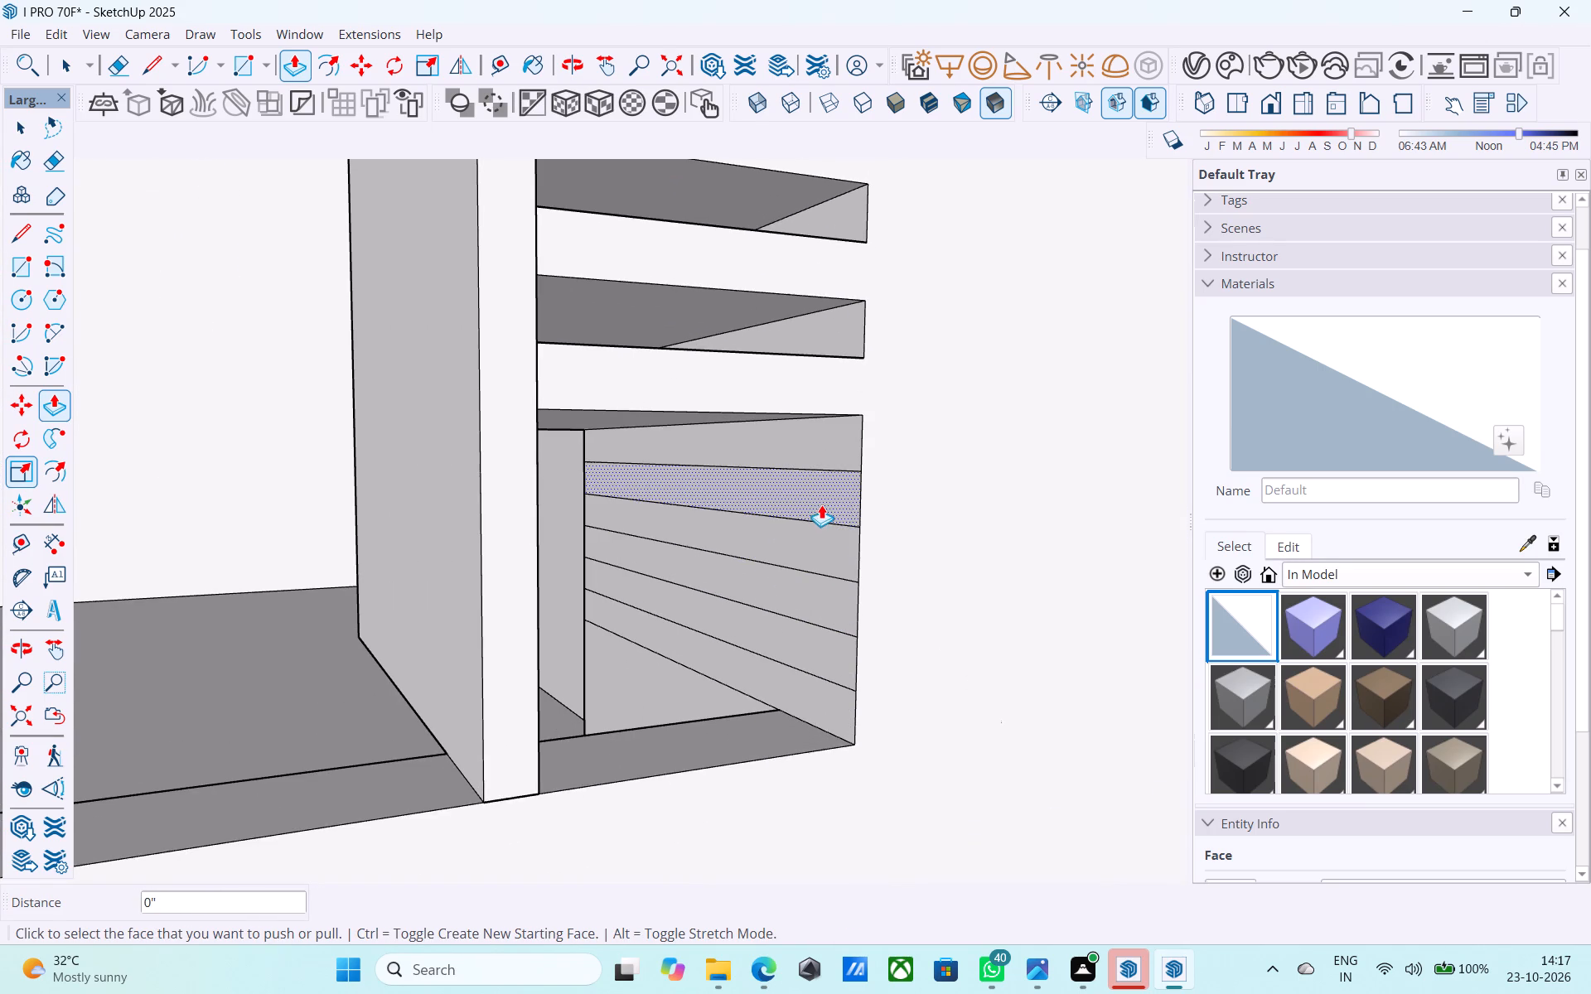
{"action": "double_click", "coordinate": [821, 503]}
{"action": "double_click", "coordinate": [827, 579]}
{"action": "scroll", "coordinate": [825, 578], "scroll_direction": "down", "scroll_amount": 13}
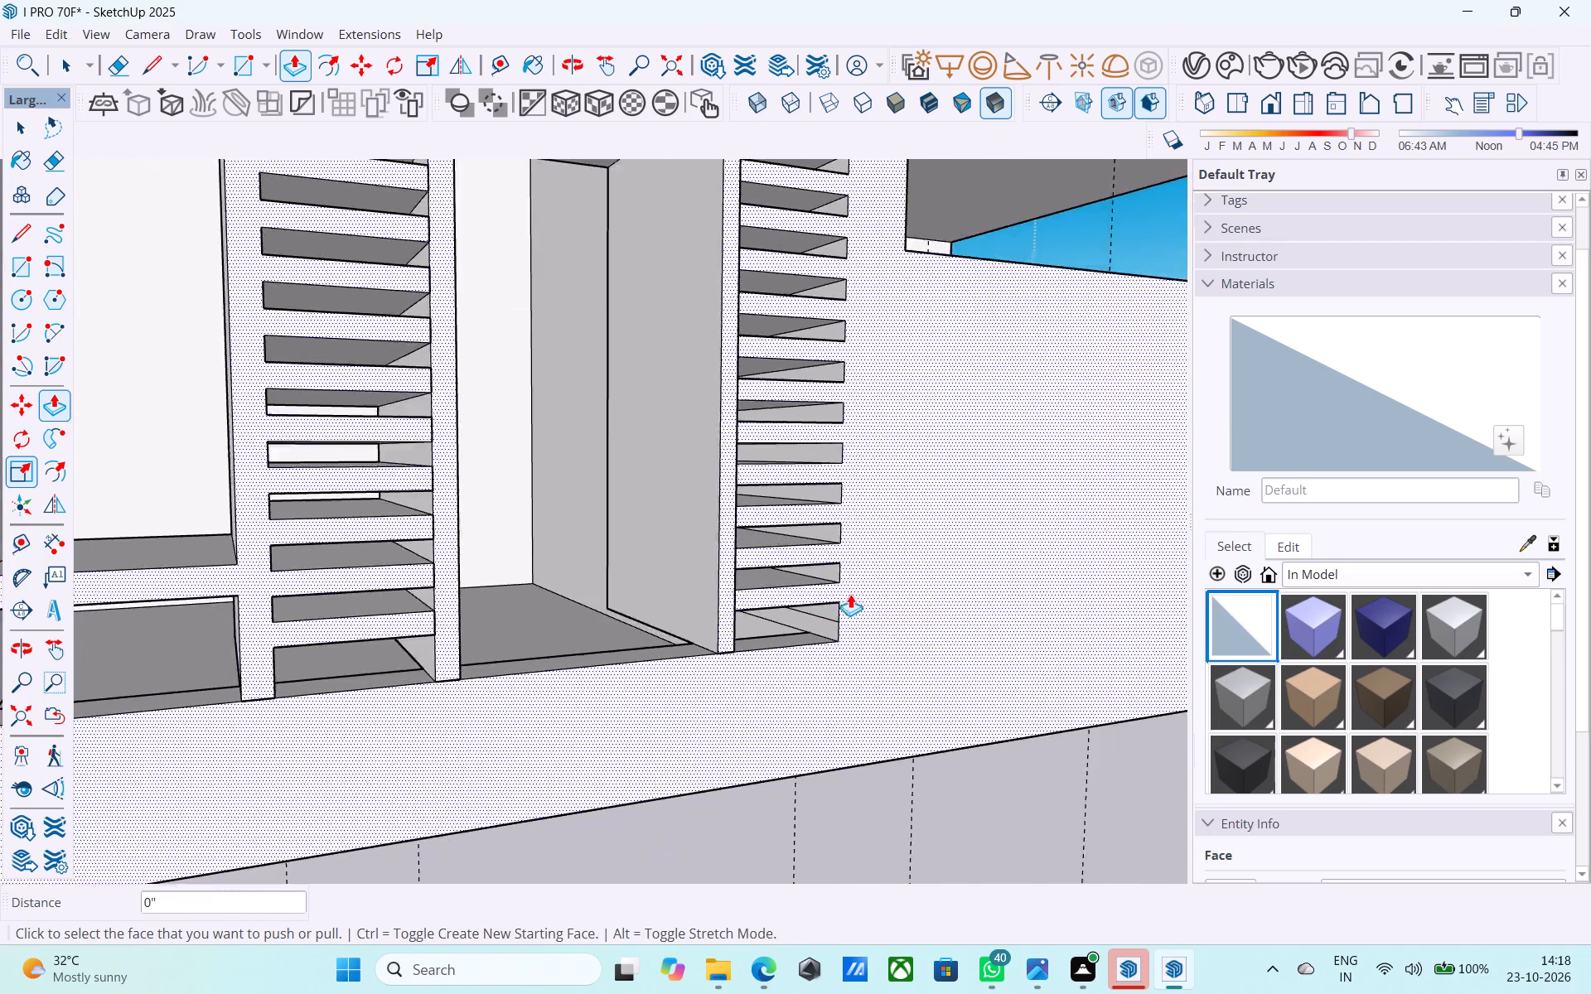
Raise the sill face of the tall window opening between the louvers by 3".
{"action": "scroll", "coordinate": [850, 594], "scroll_direction": "down", "scroll_amount": 3}
{"action": "middle_click_drag", "start_coordinate": [855, 604], "coordinate": [706, 705]}
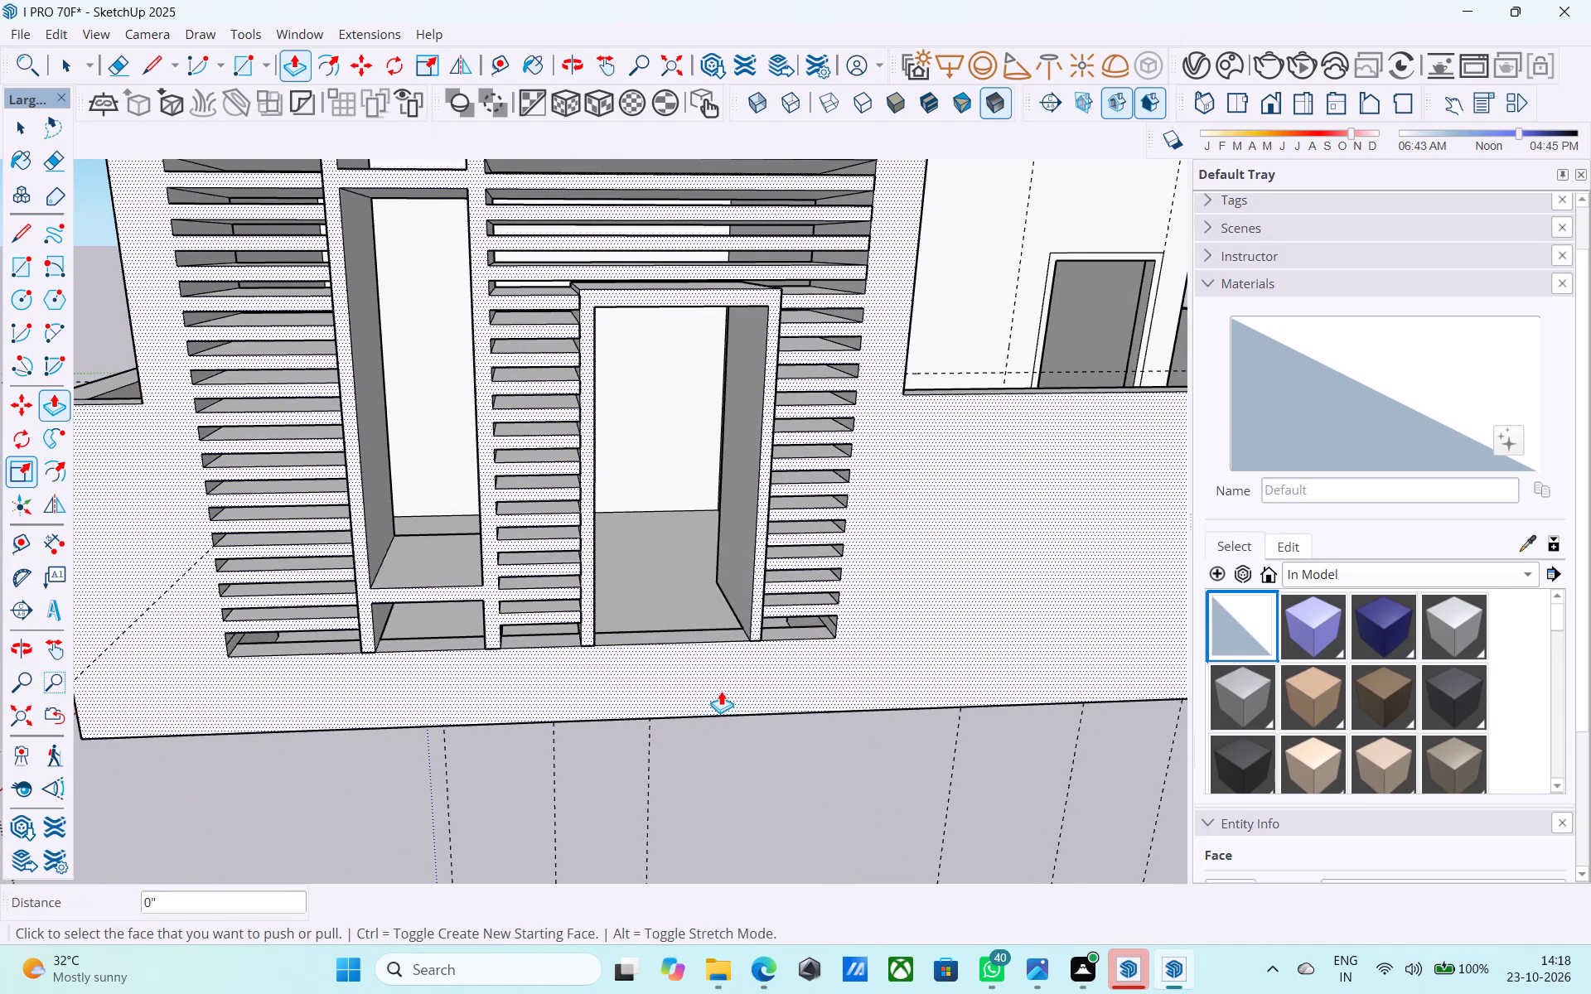
{"action": "scroll", "coordinate": [721, 681], "scroll_direction": "down", "scroll_amount": 12}
{"action": "middle_click_drag", "start_coordinate": [714, 670], "coordinate": [695, 567]}
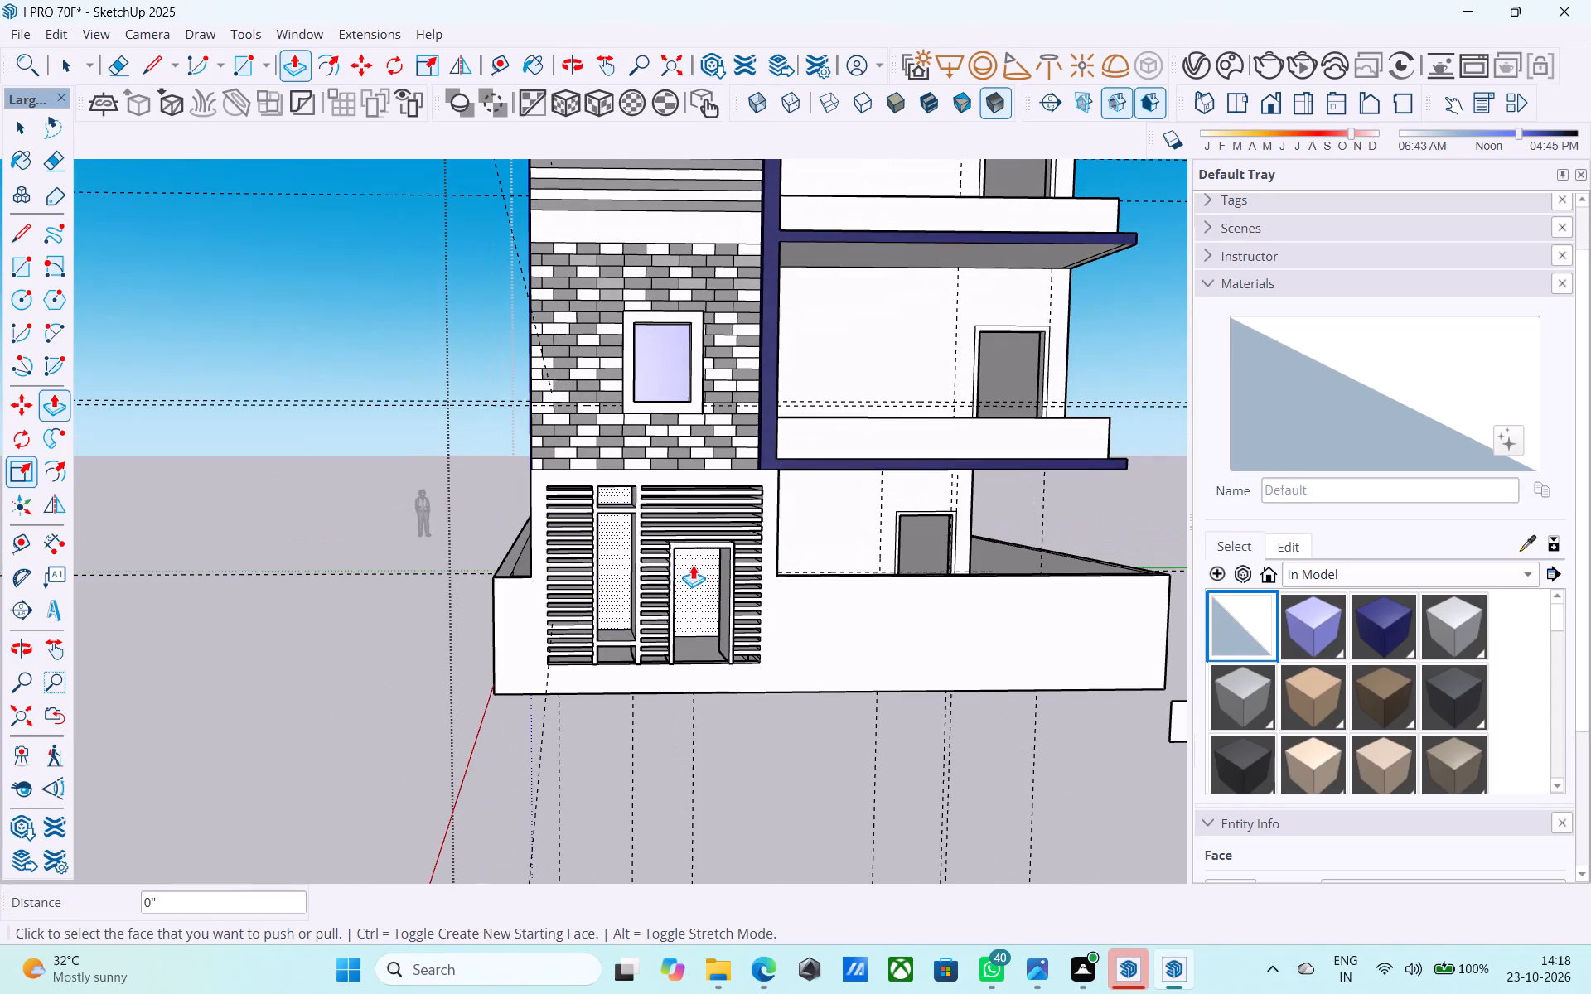
{"action": "scroll", "coordinate": [616, 641], "scroll_direction": "up", "scroll_amount": 6}
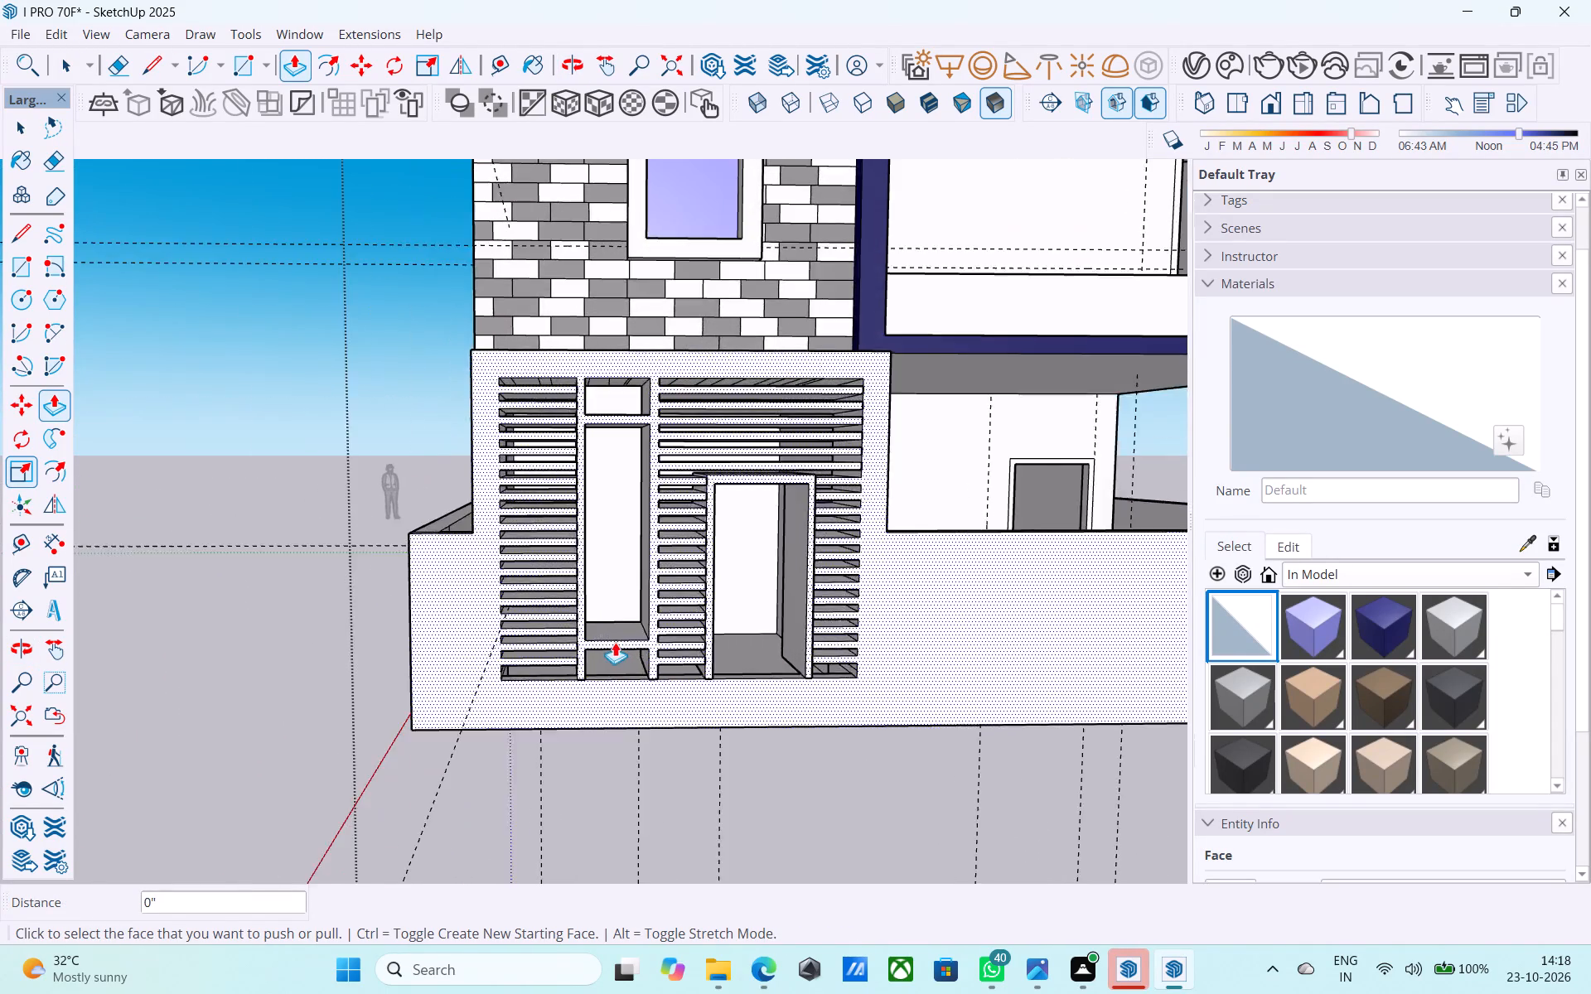
{"action": "scroll", "coordinate": [615, 642], "scroll_direction": "up", "scroll_amount": 6}
{"action": "left_click", "coordinate": [616, 629]}
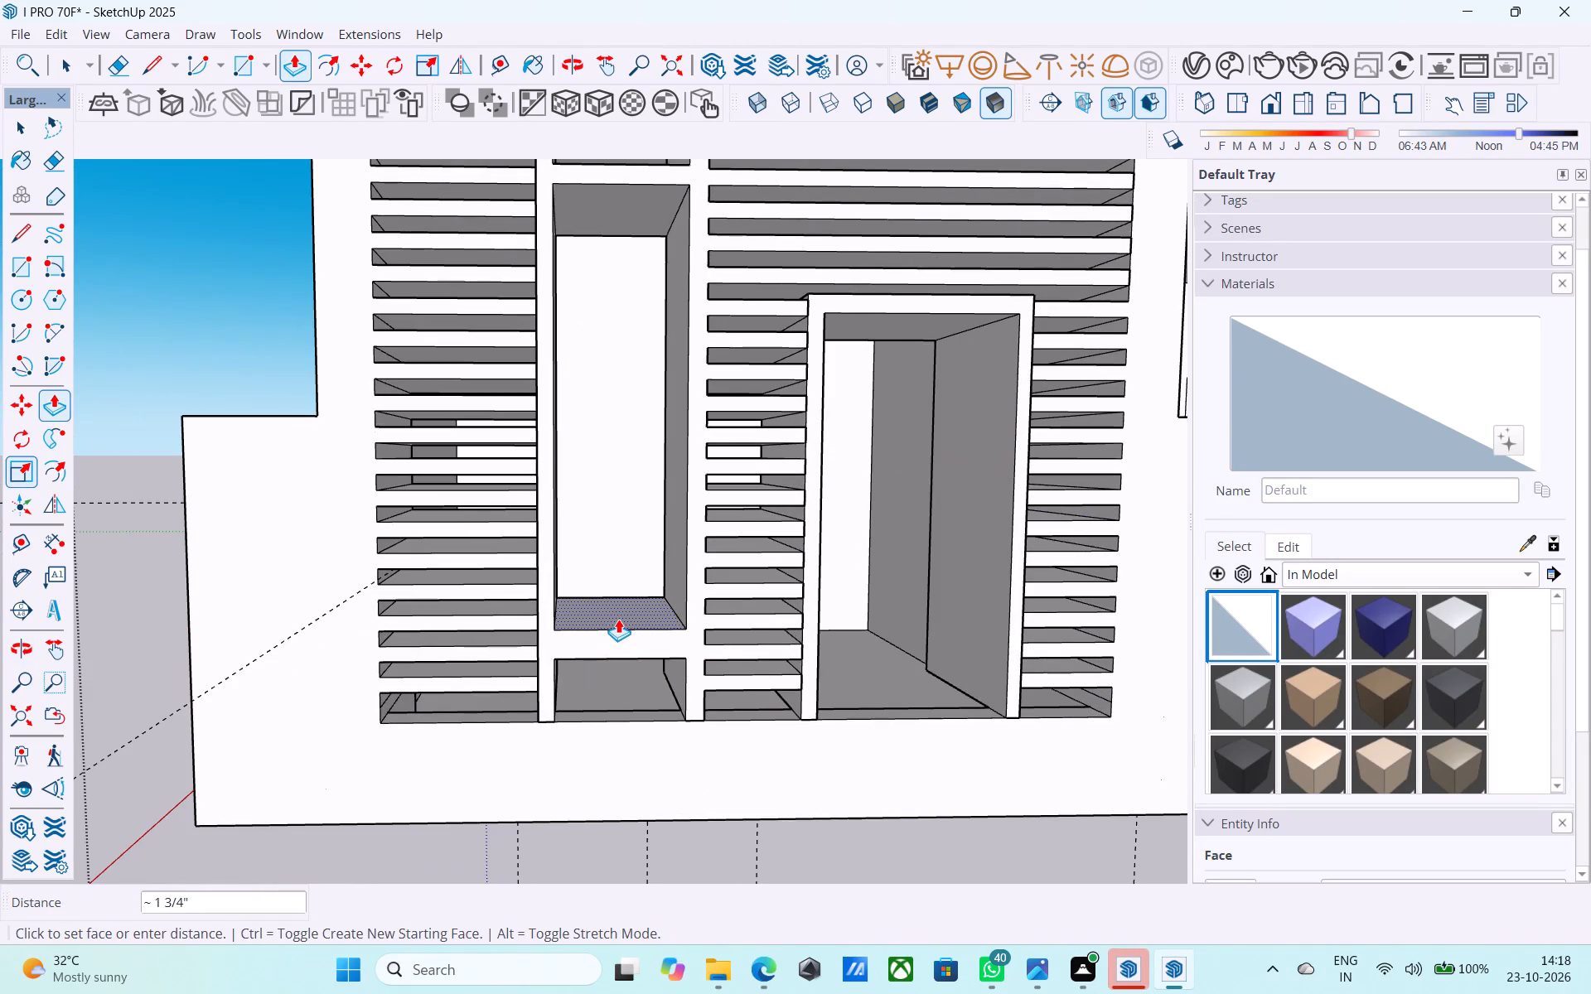
{"action": "type", "text": "3\""}
{"action": "key", "text": "Return"}
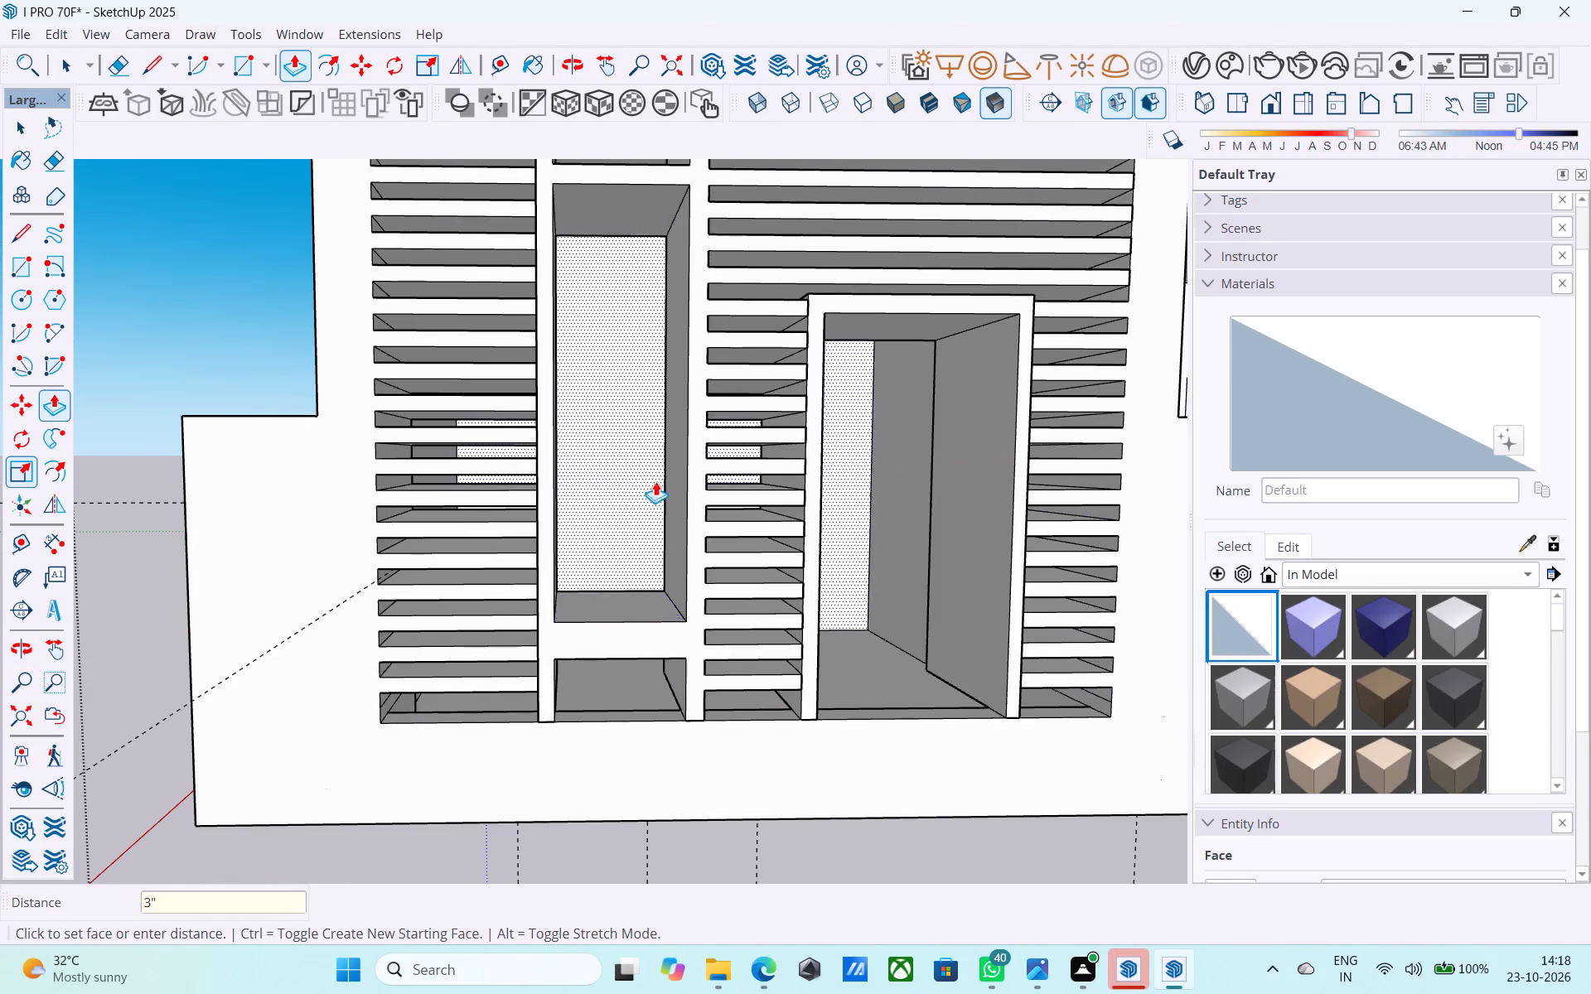
Lower the top face of the same tall window opening by 3".
{"action": "middle_click_drag", "start_coordinate": [665, 444], "coordinate": [694, 552]}
{"action": "scroll", "coordinate": [659, 498], "scroll_direction": "up", "scroll_amount": 3}
{"action": "left_click", "coordinate": [659, 489]}
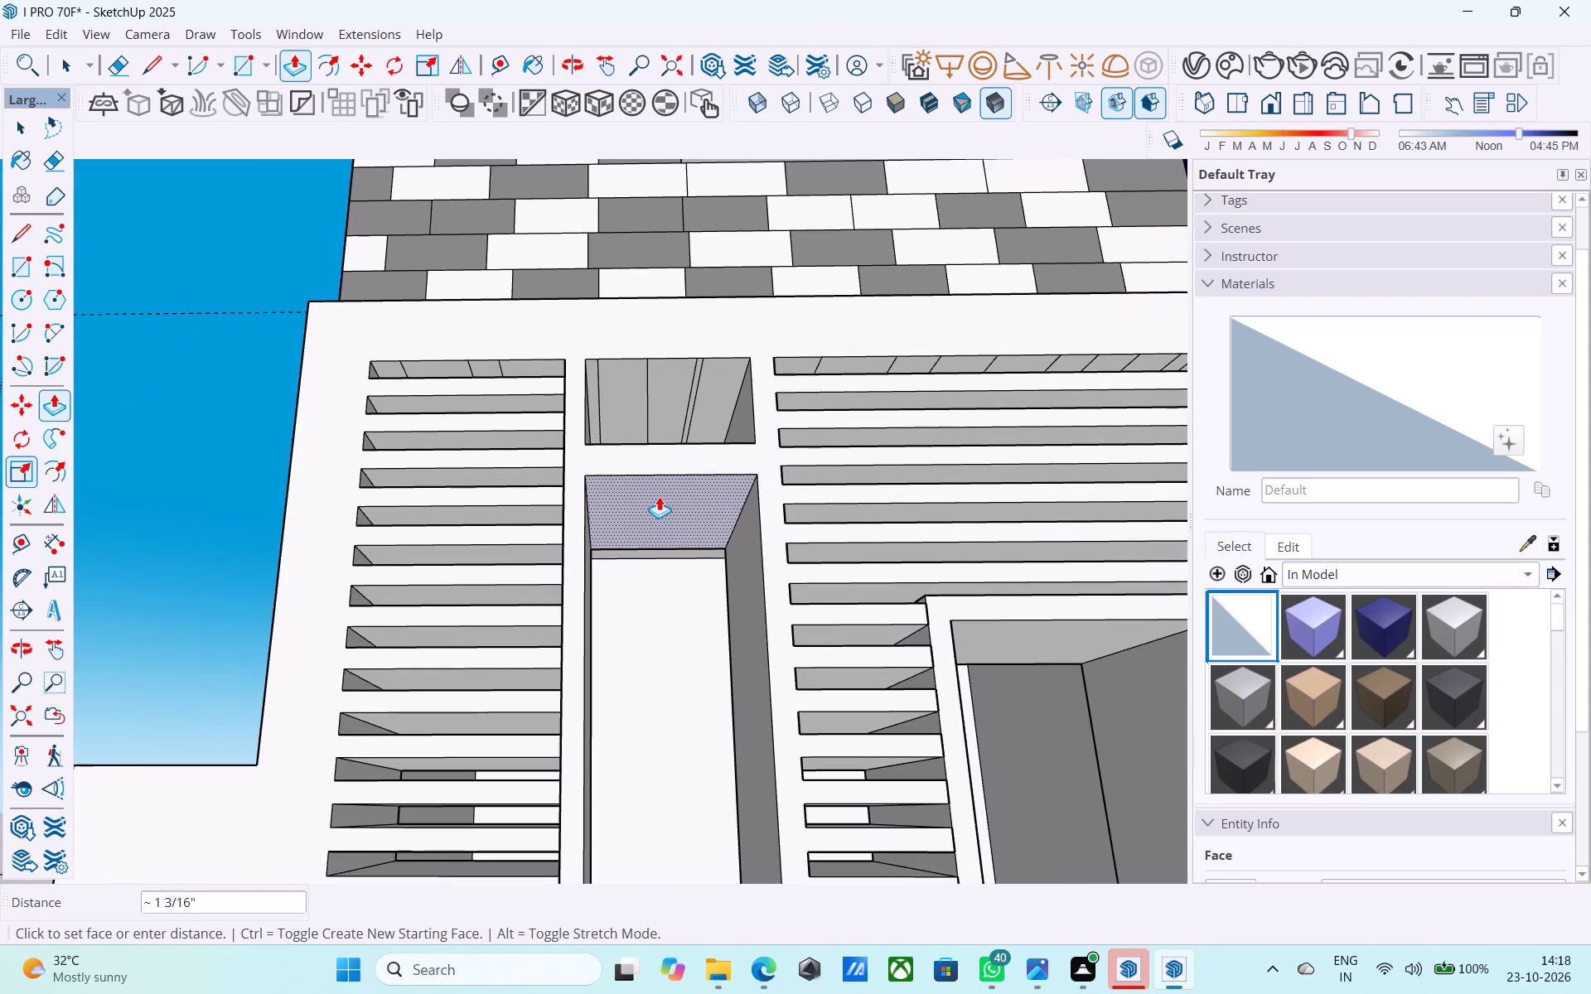
{"action": "type", "text": "3\""}
{"action": "key", "text": "Return"}
{"action": "key", "text": "space"}
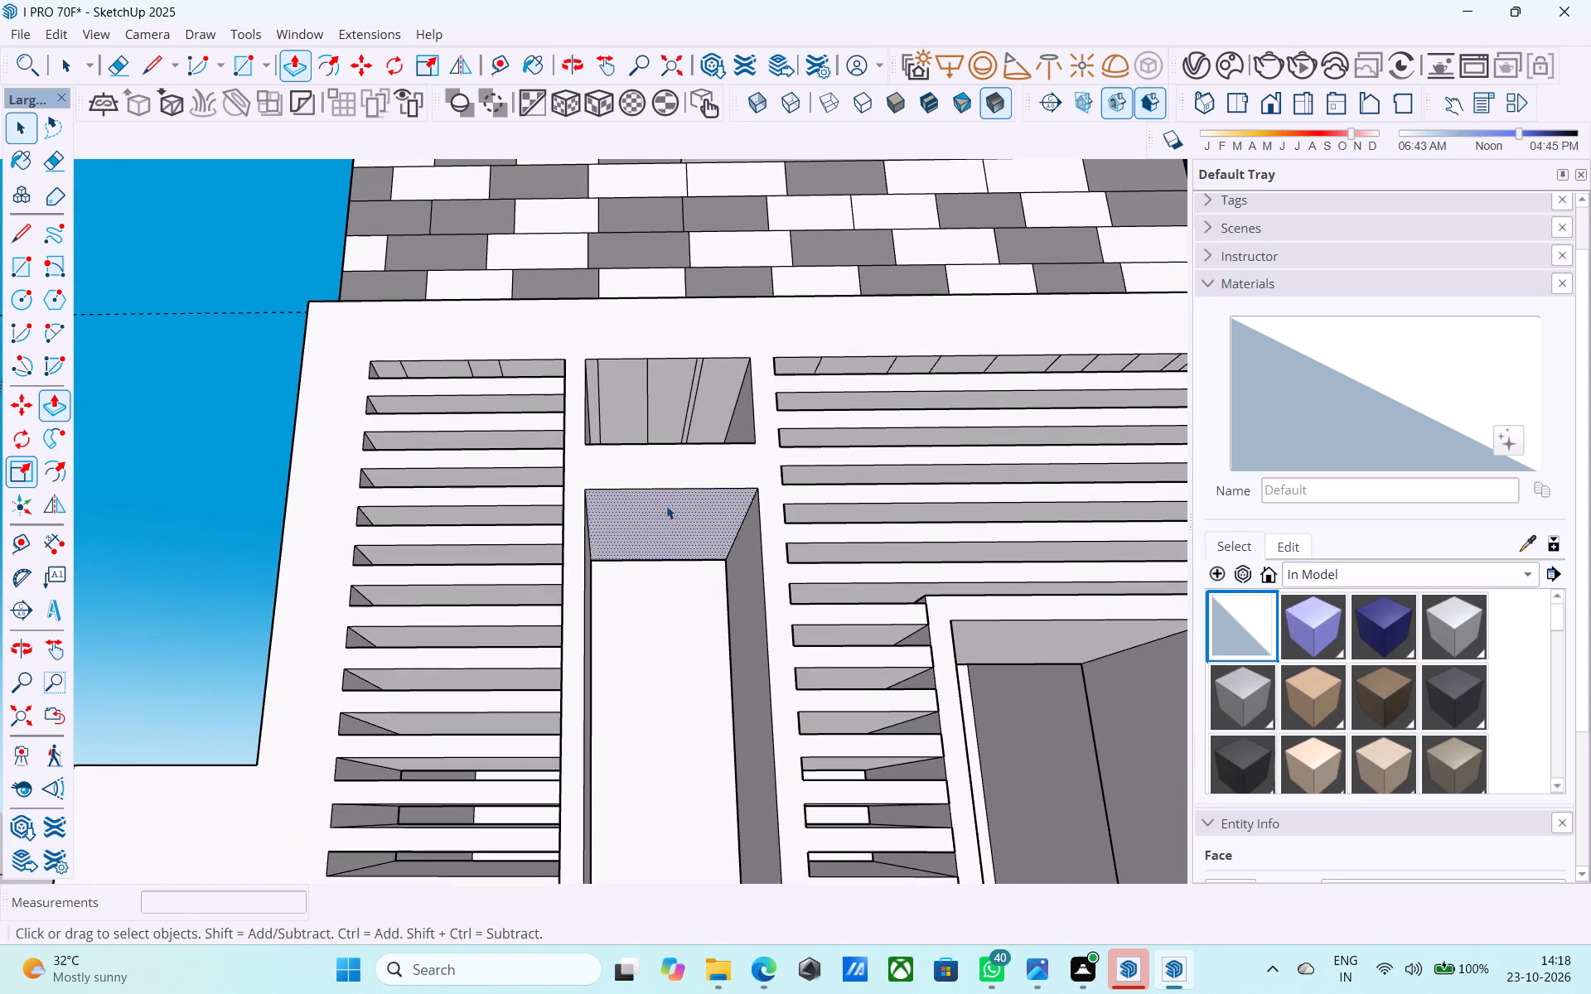
Save the model.
{"action": "scroll", "coordinate": [664, 507], "scroll_direction": "down", "scroll_amount": 7}
{"action": "middle_click_drag", "start_coordinate": [664, 507], "coordinate": [664, 647]}
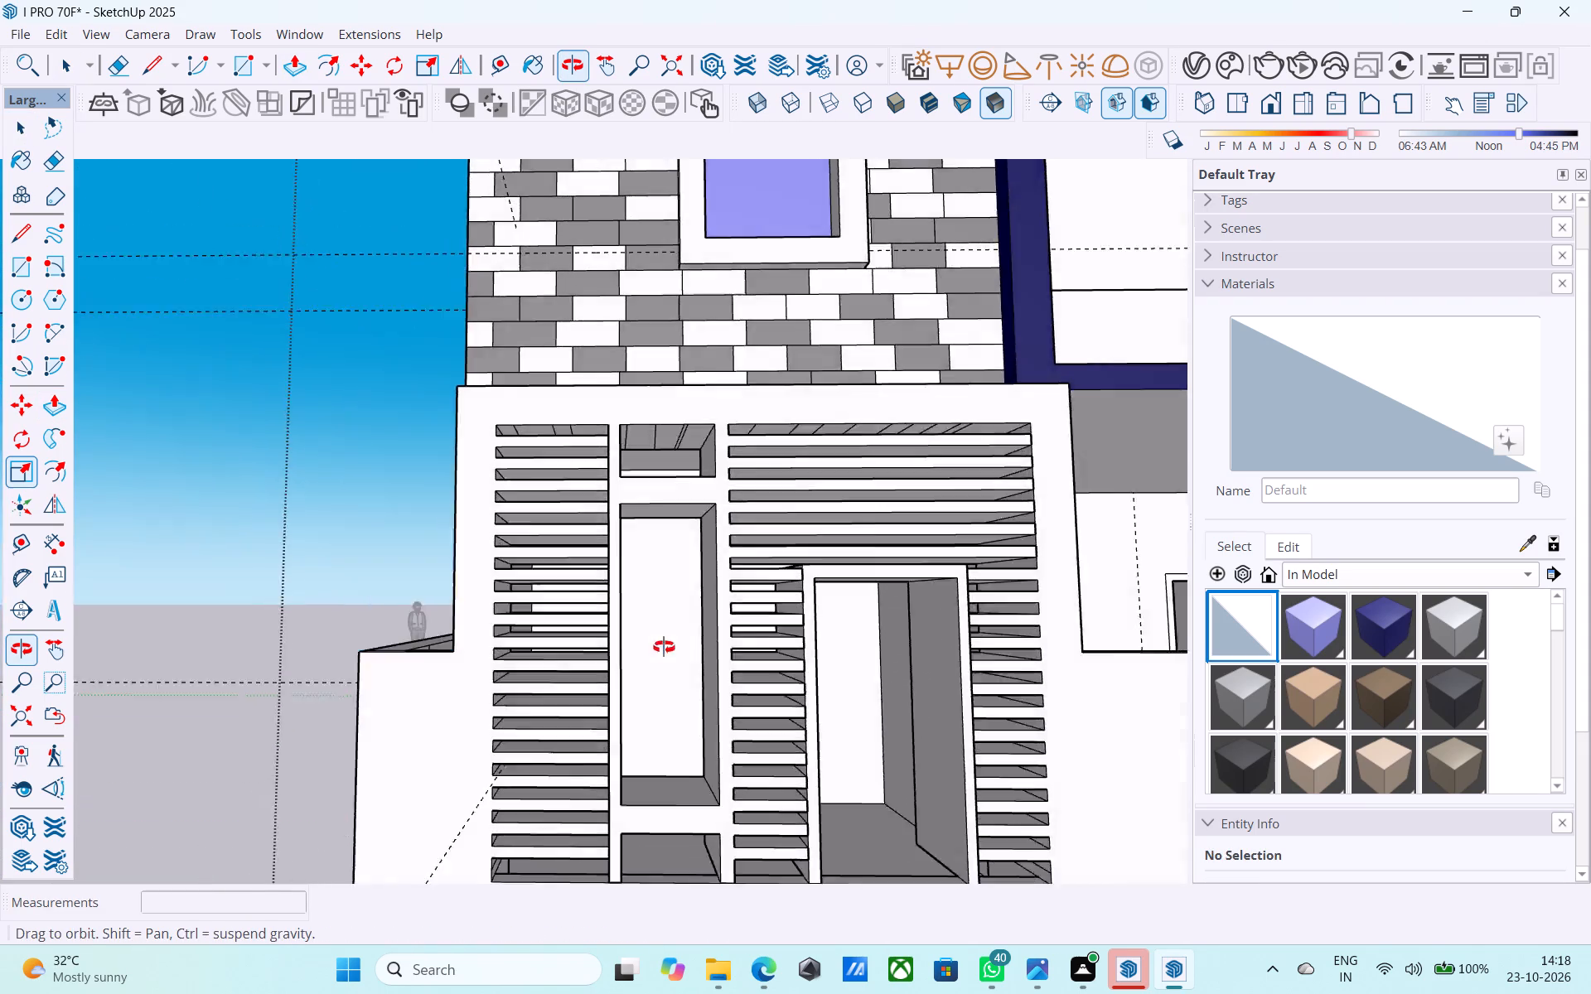
{"action": "middle_click_drag", "start_coordinate": [664, 647], "coordinate": [694, 744]}
{"action": "key", "text": "ctrl+s"}
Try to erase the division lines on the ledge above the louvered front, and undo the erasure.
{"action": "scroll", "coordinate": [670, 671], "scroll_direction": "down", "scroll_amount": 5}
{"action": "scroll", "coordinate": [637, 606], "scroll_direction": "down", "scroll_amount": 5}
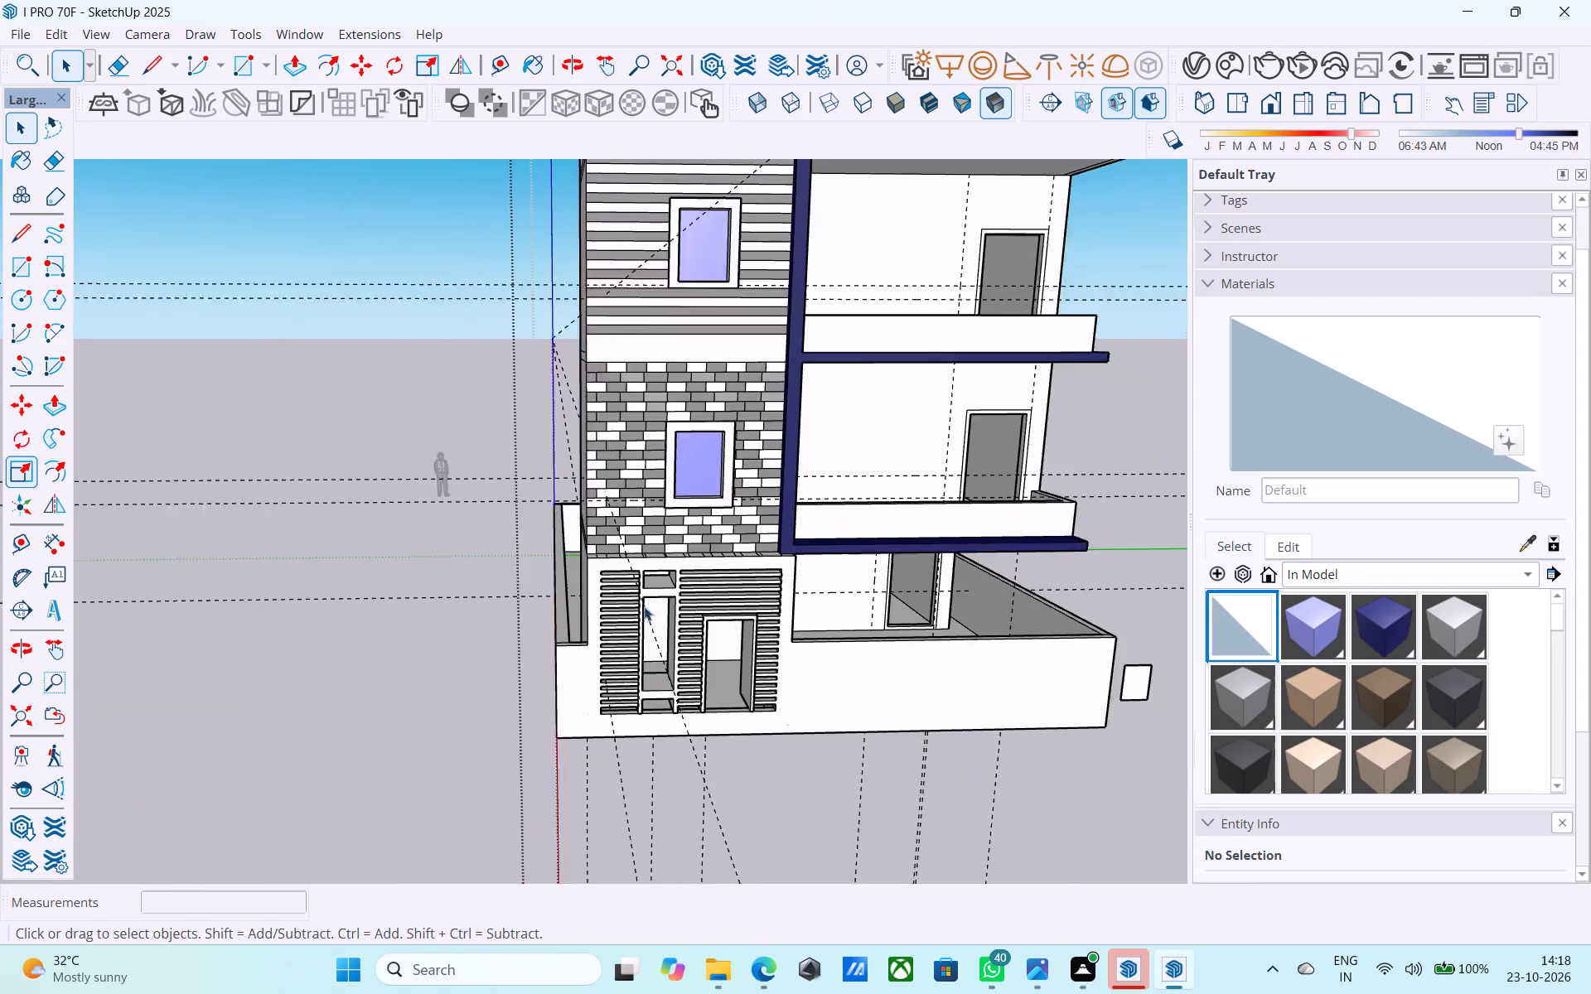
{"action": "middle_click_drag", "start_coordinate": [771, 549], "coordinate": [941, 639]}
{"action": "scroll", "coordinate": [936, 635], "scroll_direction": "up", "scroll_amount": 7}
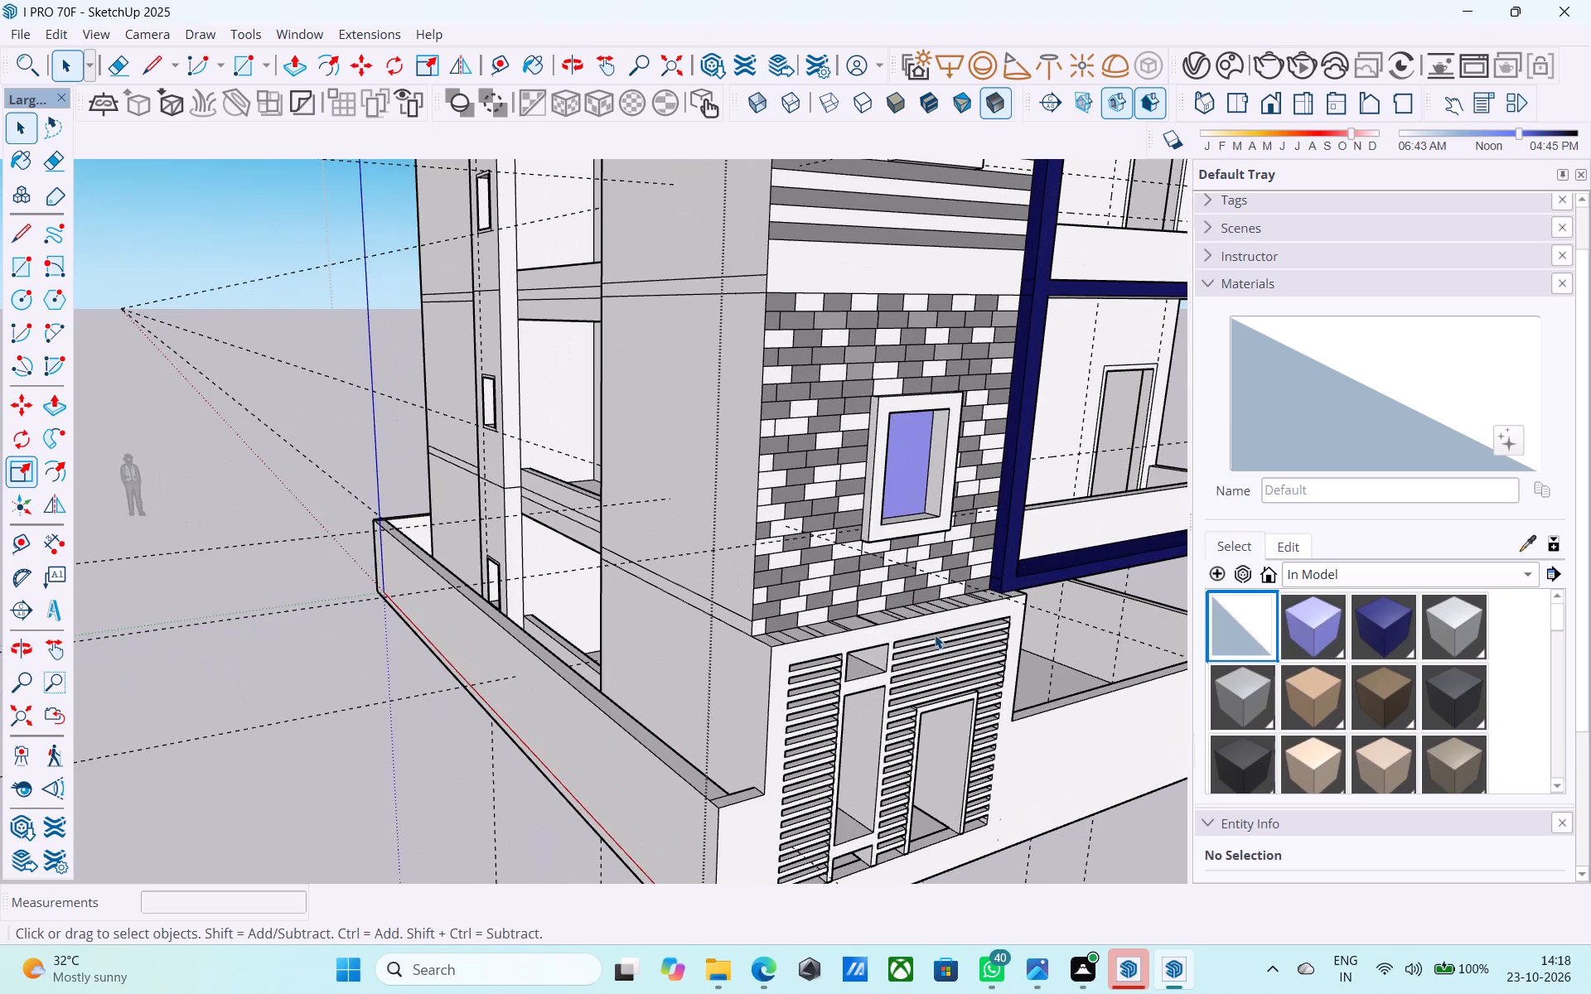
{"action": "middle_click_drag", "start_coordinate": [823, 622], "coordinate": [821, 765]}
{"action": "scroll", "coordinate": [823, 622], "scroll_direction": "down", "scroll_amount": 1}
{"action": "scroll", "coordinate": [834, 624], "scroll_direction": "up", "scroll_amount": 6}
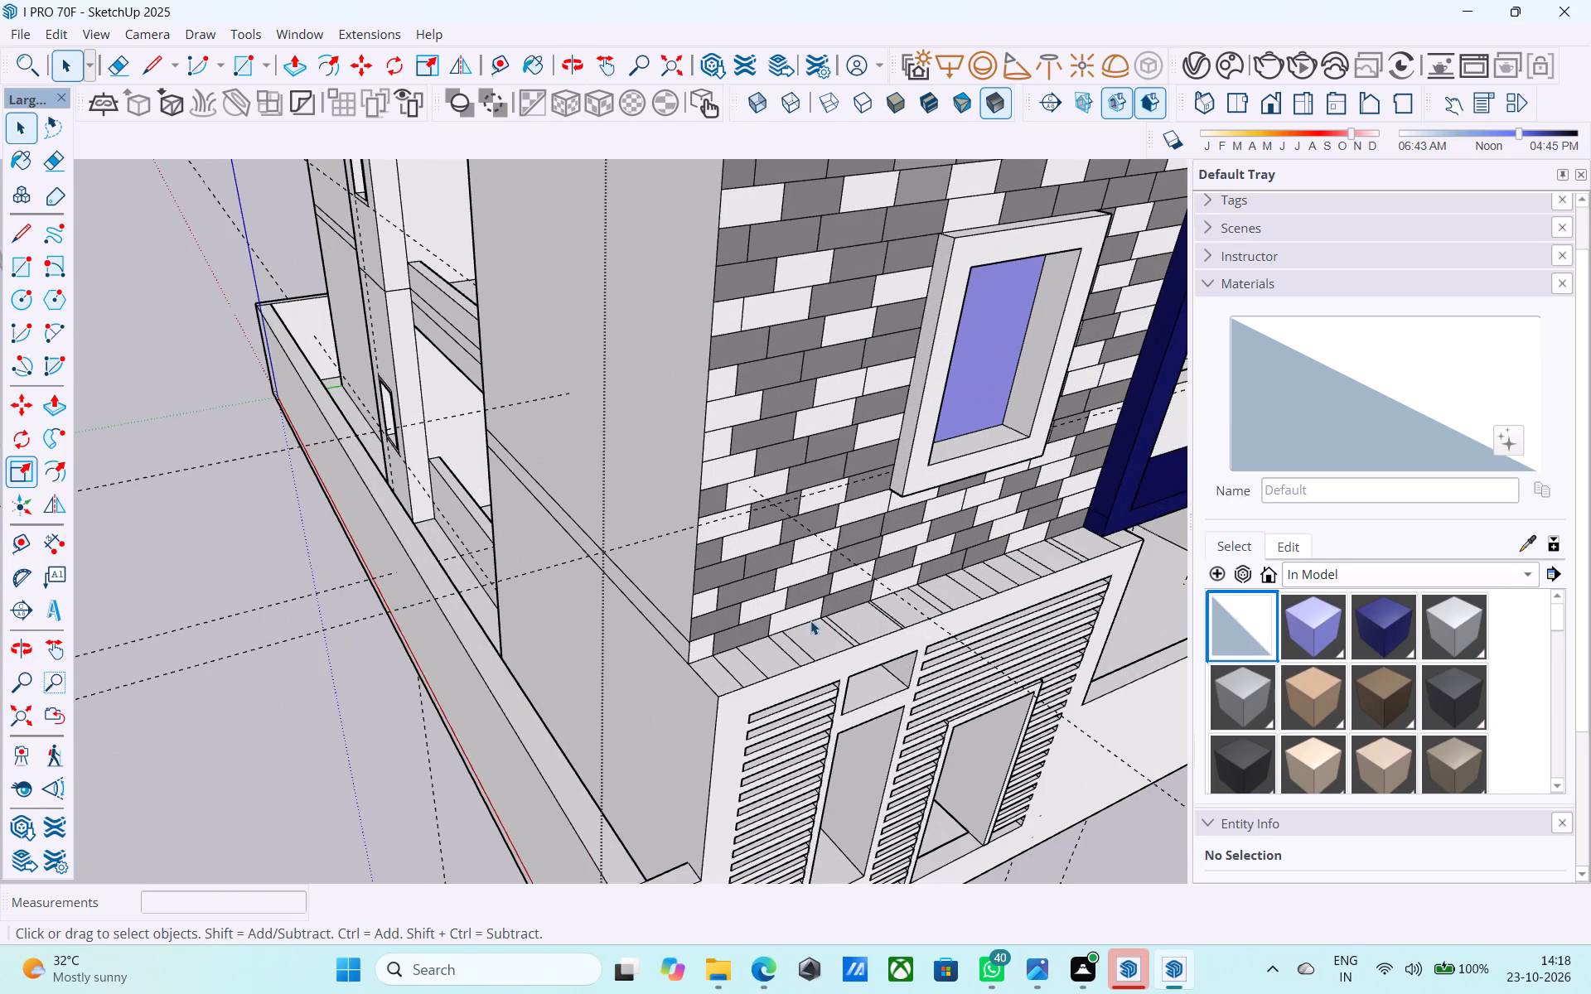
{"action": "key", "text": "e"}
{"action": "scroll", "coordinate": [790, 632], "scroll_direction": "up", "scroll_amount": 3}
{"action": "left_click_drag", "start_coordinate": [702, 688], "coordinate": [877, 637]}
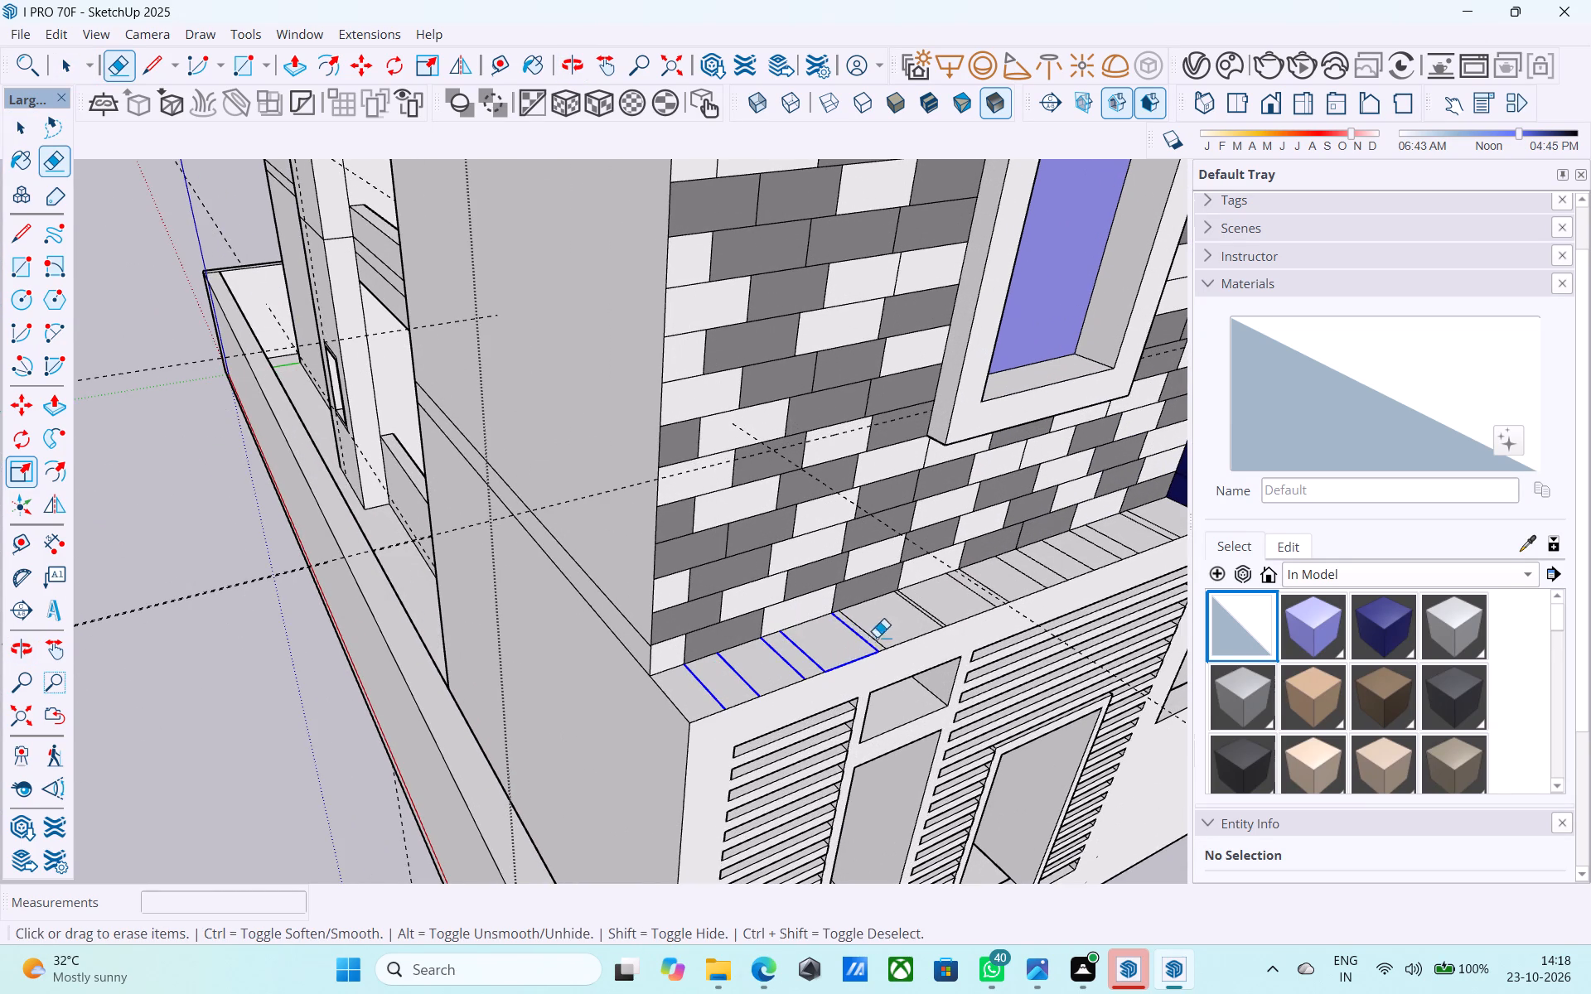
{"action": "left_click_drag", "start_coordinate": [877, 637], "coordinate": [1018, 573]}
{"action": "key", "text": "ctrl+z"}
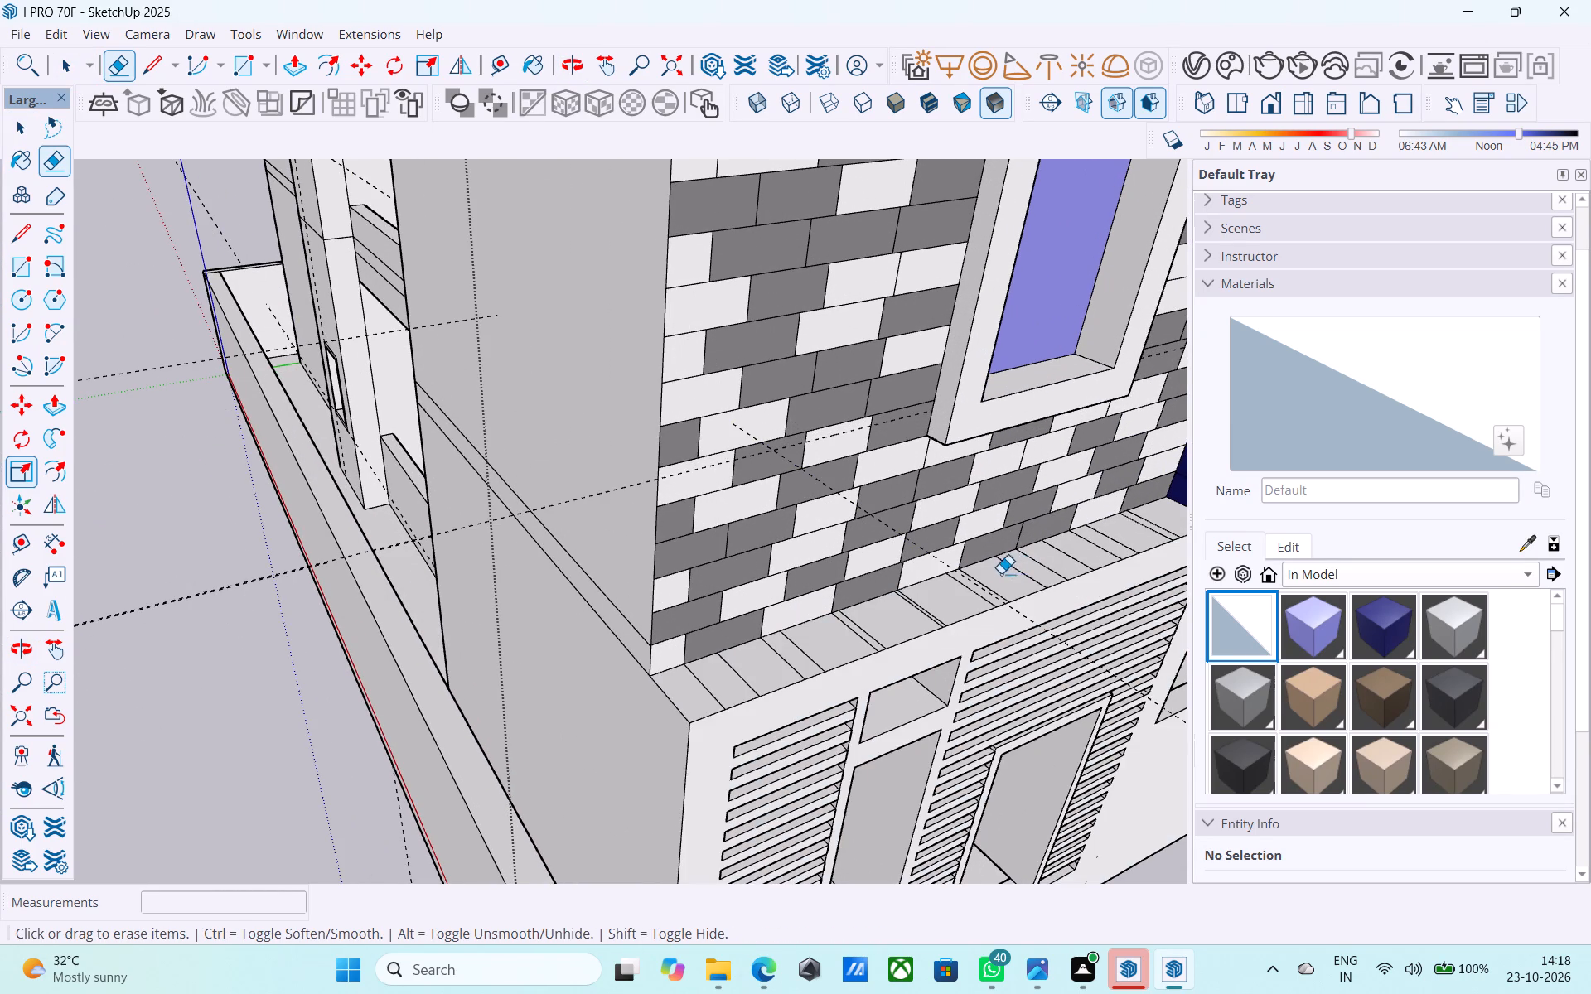
Erase all the cross division lines along the top of the ledge between the brick wall and louvered front.
{"action": "middle_click_drag", "start_coordinate": [989, 574], "coordinate": [782, 628], "text": "shift"}
{"action": "left_click_drag", "start_coordinate": [499, 736], "coordinate": [577, 720]}
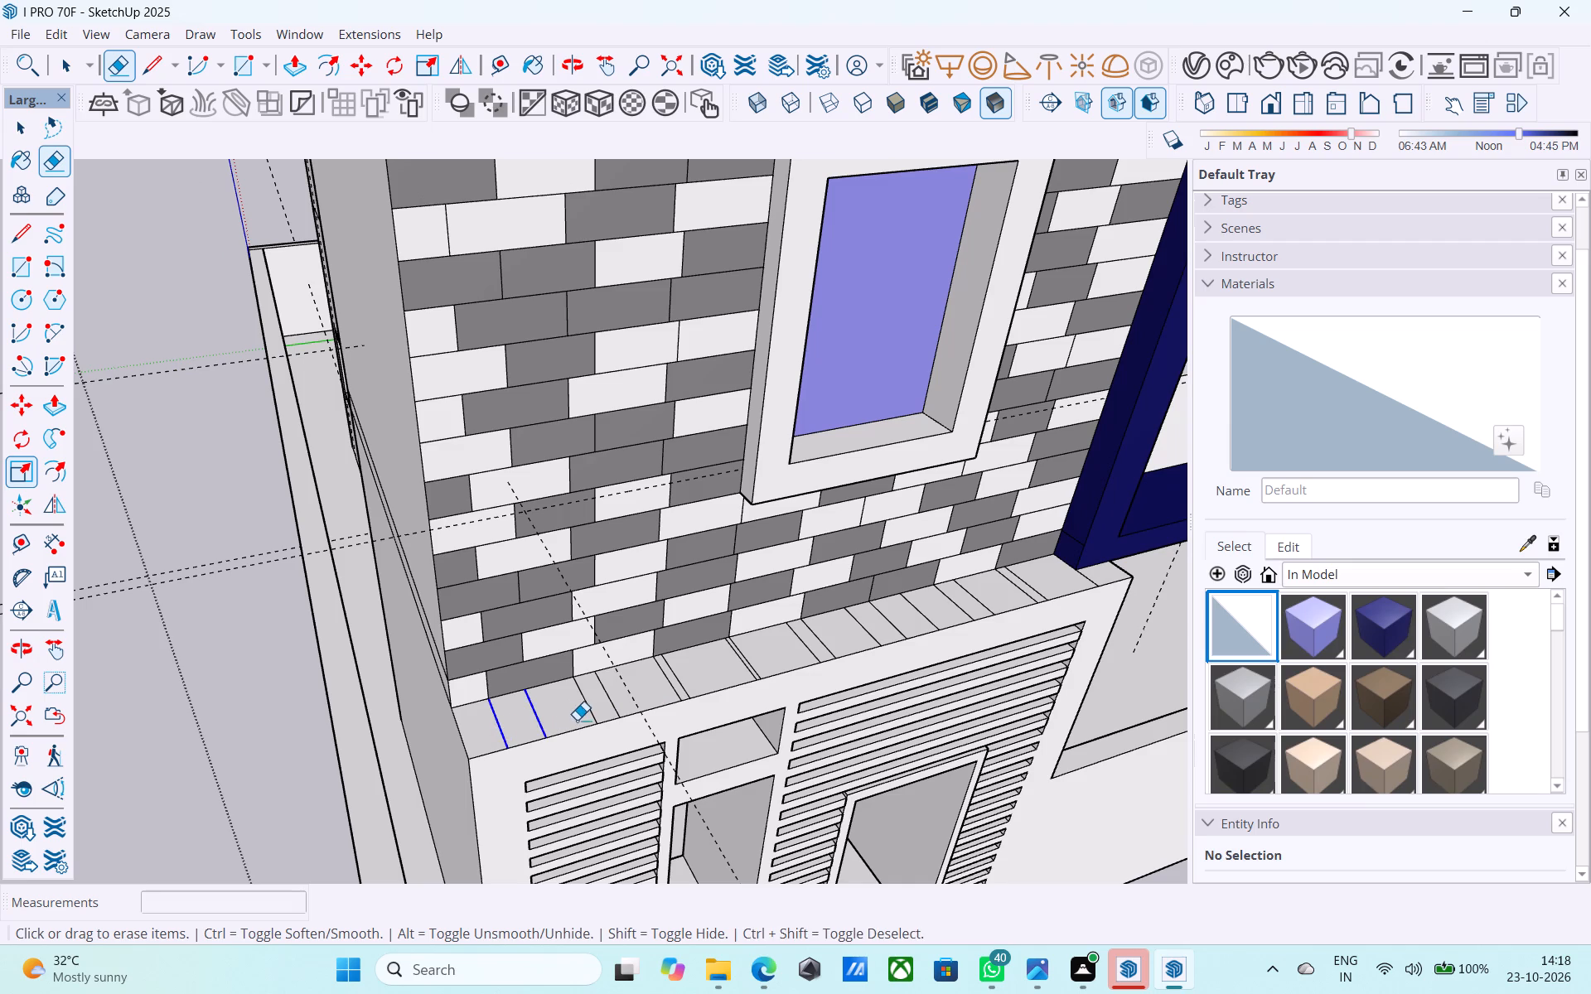
{"action": "left_click_drag", "start_coordinate": [577, 720], "coordinate": [580, 719]}
{"action": "left_click_drag", "start_coordinate": [577, 714], "coordinate": [636, 696]}
{"action": "left_click_drag", "start_coordinate": [637, 696], "coordinate": [690, 682]}
{"action": "left_click_drag", "start_coordinate": [692, 681], "coordinate": [760, 660]}
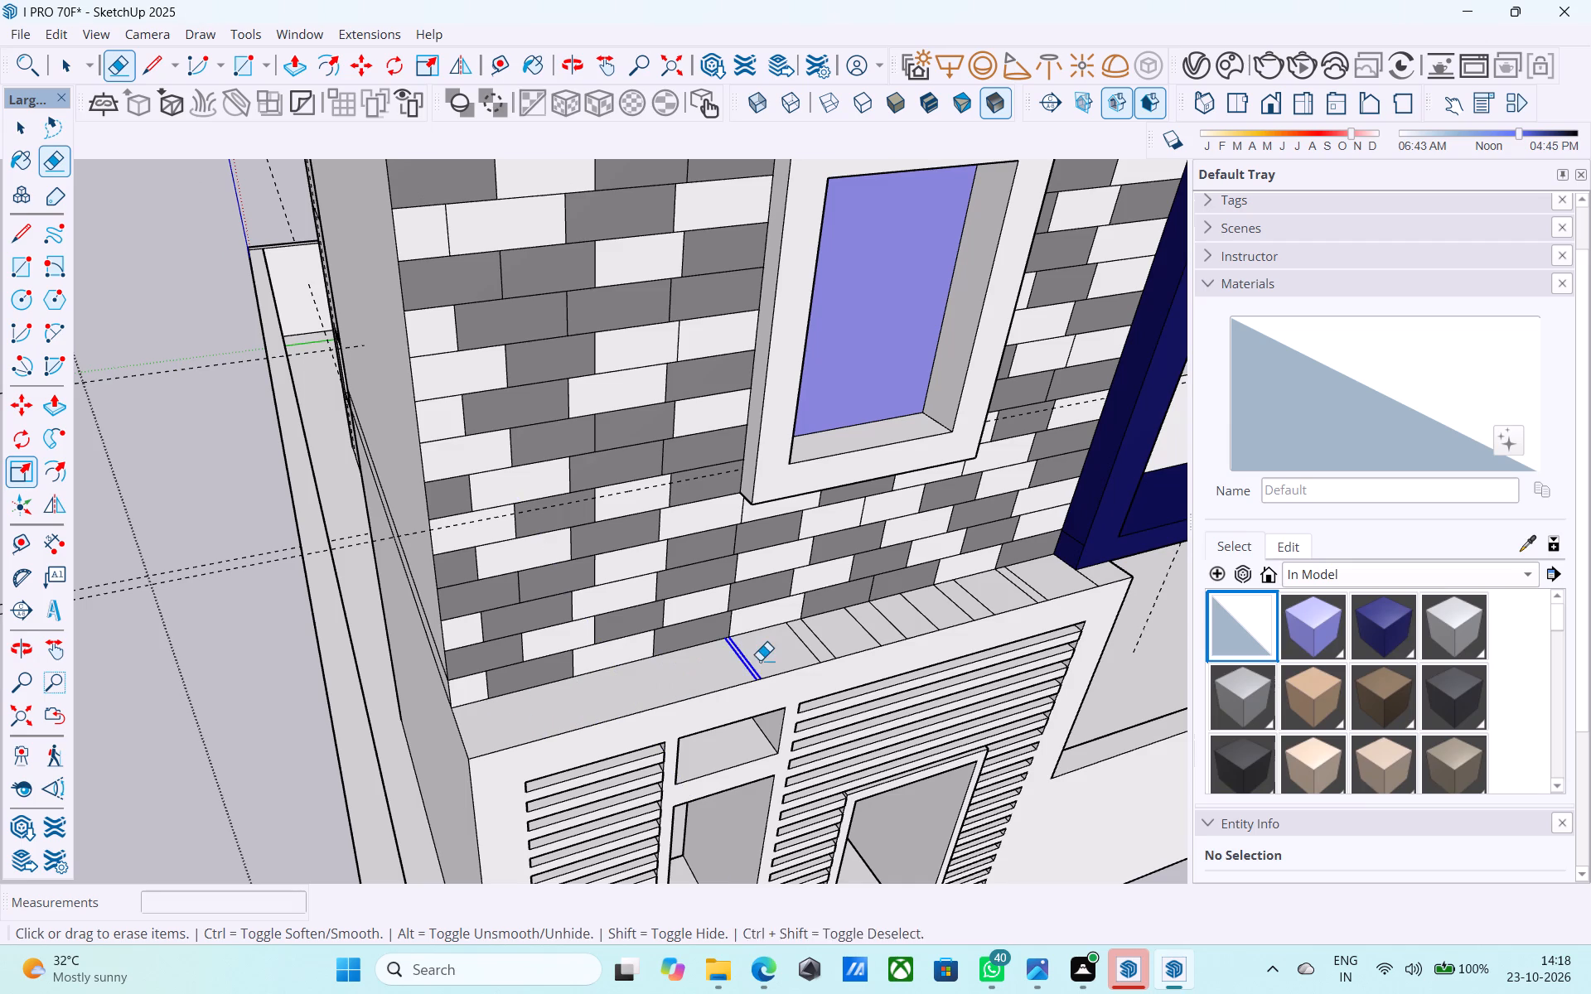
{"action": "left_click_drag", "start_coordinate": [760, 660], "coordinate": [815, 640]}
{"action": "left_click_drag", "start_coordinate": [815, 640], "coordinate": [874, 625]}
{"action": "left_click_drag", "start_coordinate": [878, 618], "coordinate": [936, 602]}
{"action": "left_click_drag", "start_coordinate": [933, 603], "coordinate": [974, 597]}
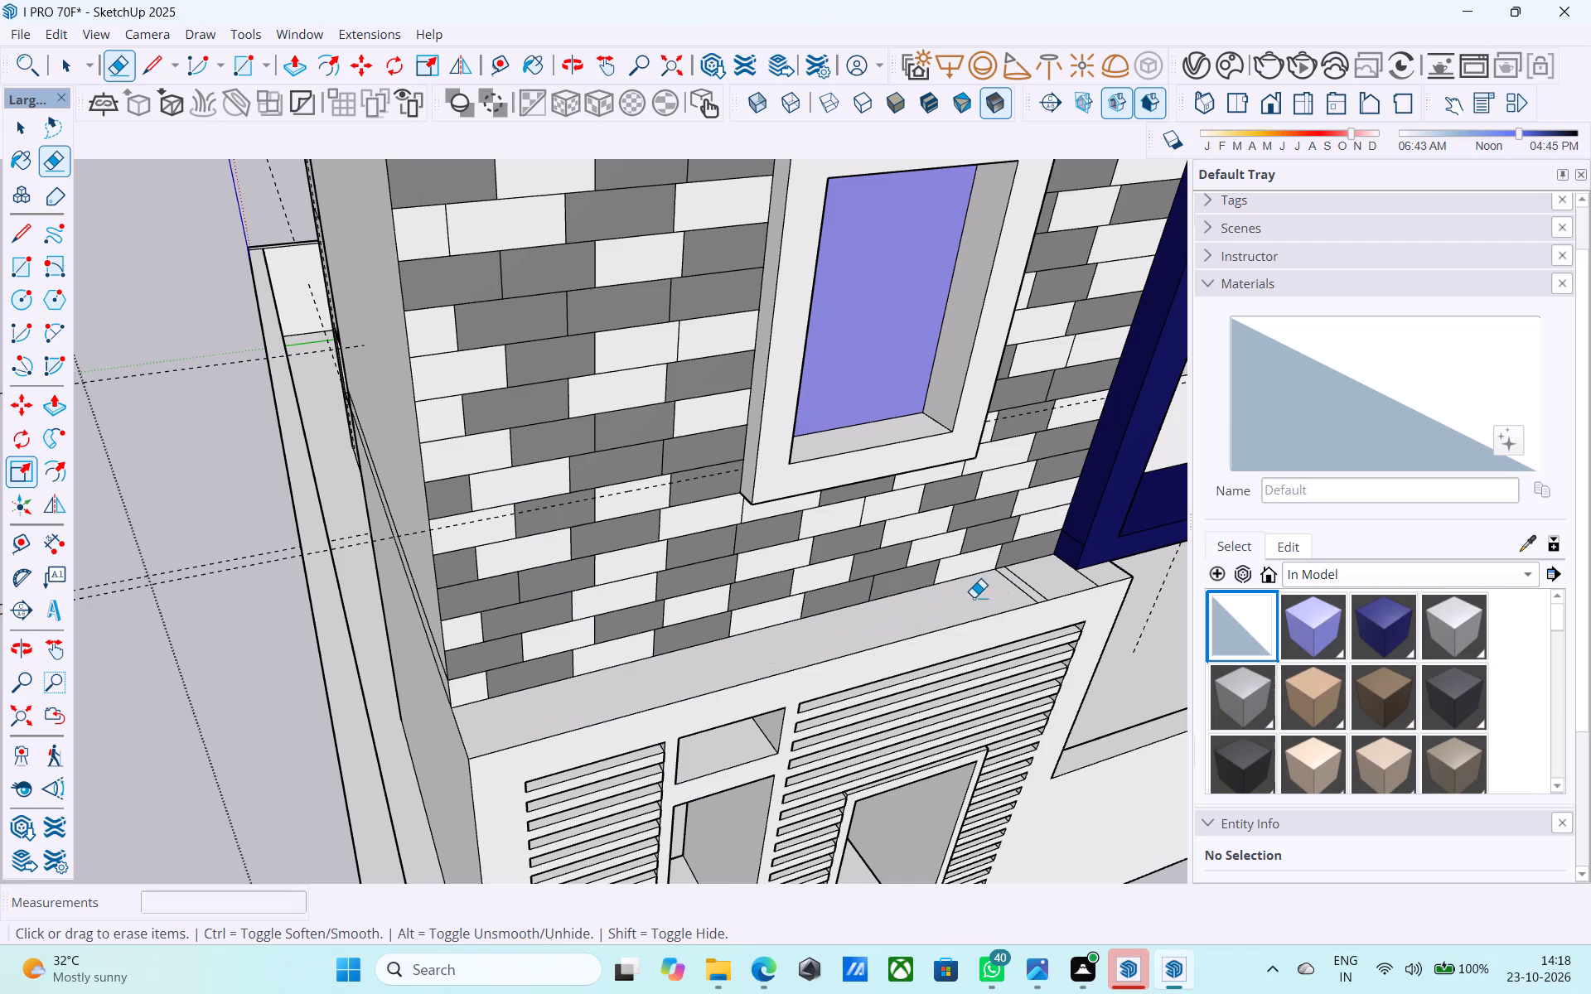
{"action": "left_click_drag", "start_coordinate": [1017, 586], "coordinate": [1038, 581]}
{"action": "middle_click_drag", "start_coordinate": [1037, 580], "coordinate": [935, 561]}
{"action": "scroll", "coordinate": [1101, 608], "scroll_direction": "up", "scroll_amount": 3}
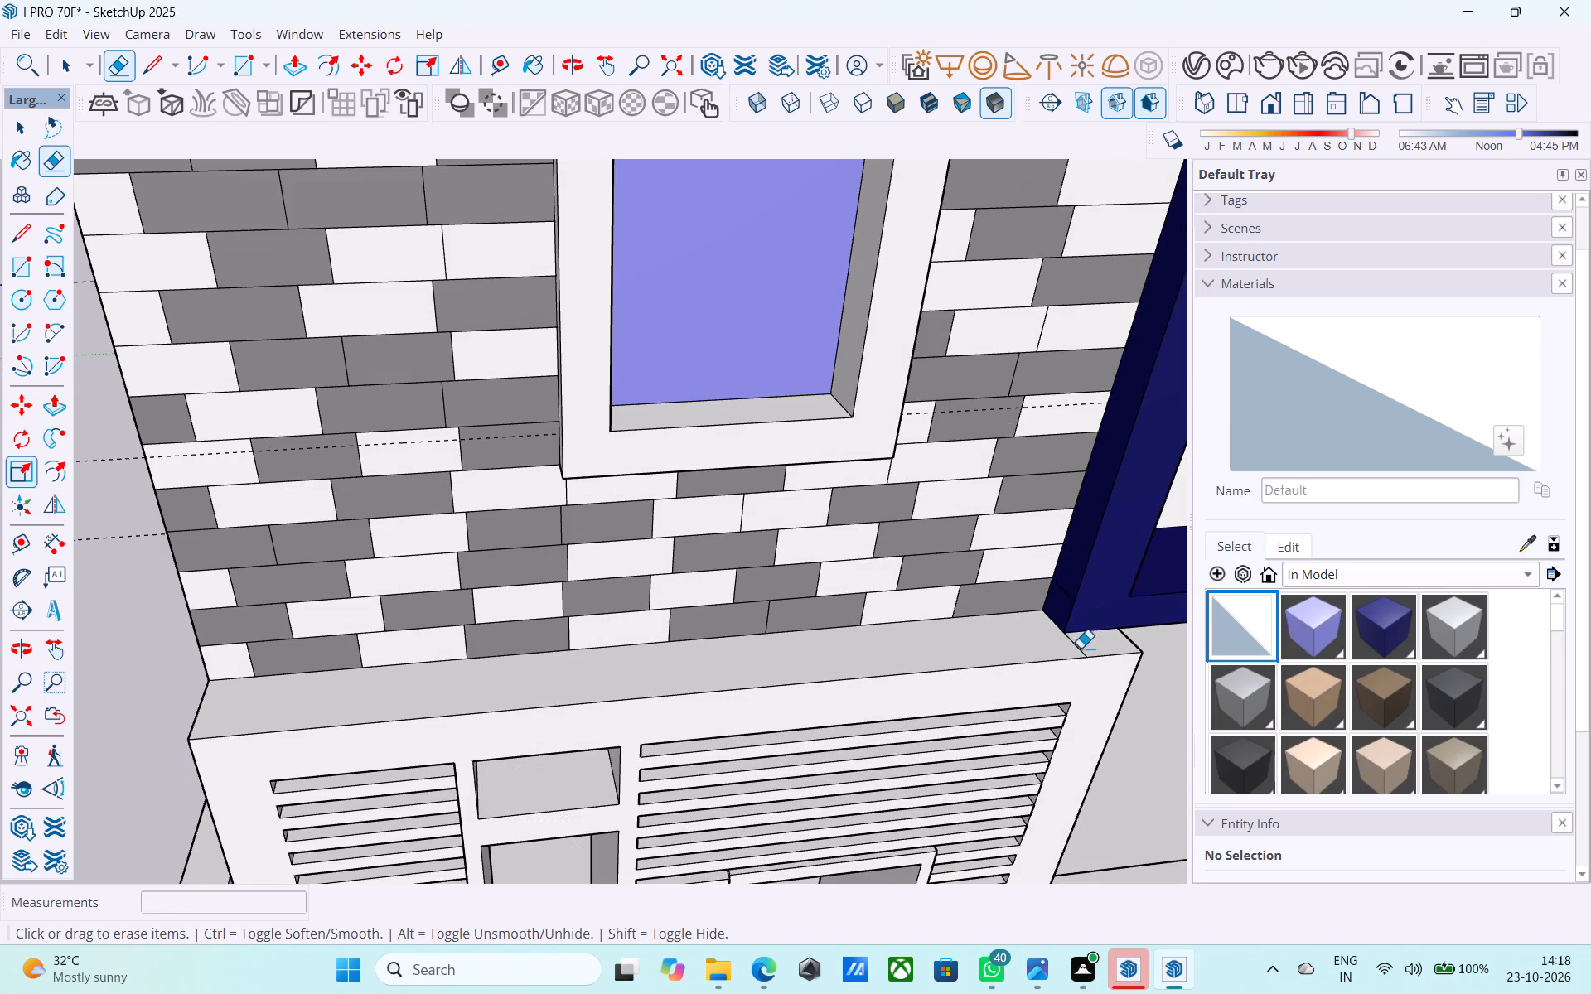
{"action": "left_click_drag", "start_coordinate": [1077, 650], "coordinate": [1059, 650]}
Save the model with the cleaned ledge.
{"action": "scroll", "coordinate": [995, 598], "scroll_direction": "down", "scroll_amount": 7}
{"action": "middle_click_drag", "start_coordinate": [996, 608], "coordinate": [975, 442]}
{"action": "scroll", "coordinate": [932, 413], "scroll_direction": "down", "scroll_amount": 6}
{"action": "middle_click_drag", "start_coordinate": [858, 461], "coordinate": [747, 434]}
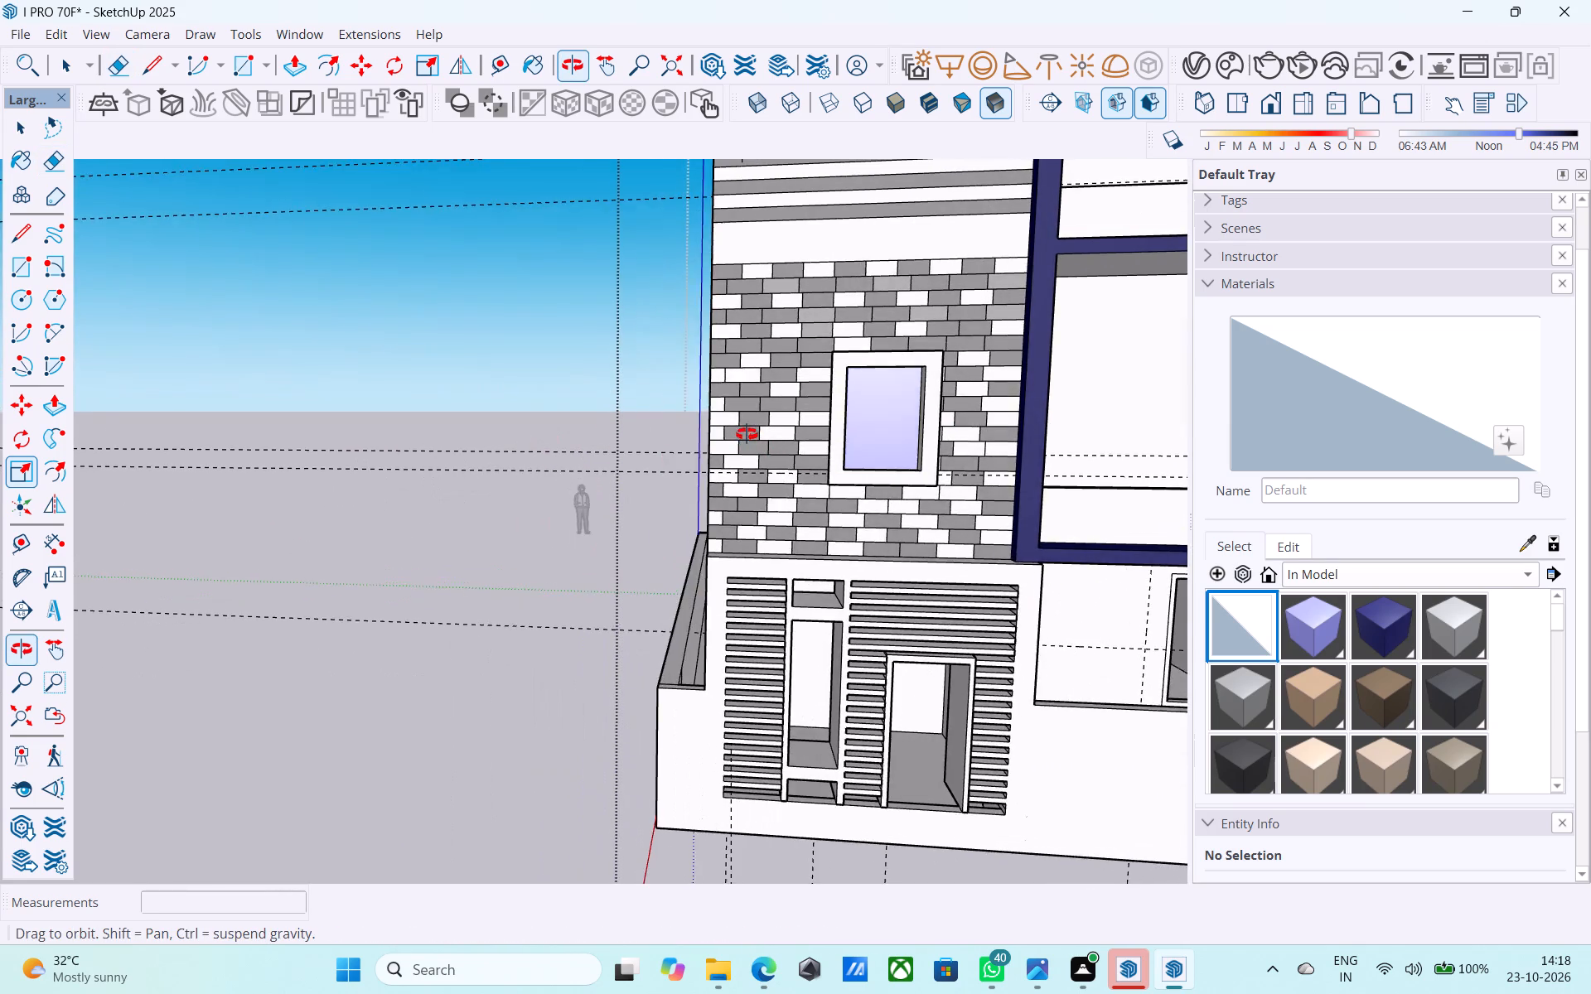
{"action": "middle_click_drag", "start_coordinate": [747, 434], "coordinate": [1047, 525]}
{"action": "key", "text": "ctrl+s"}
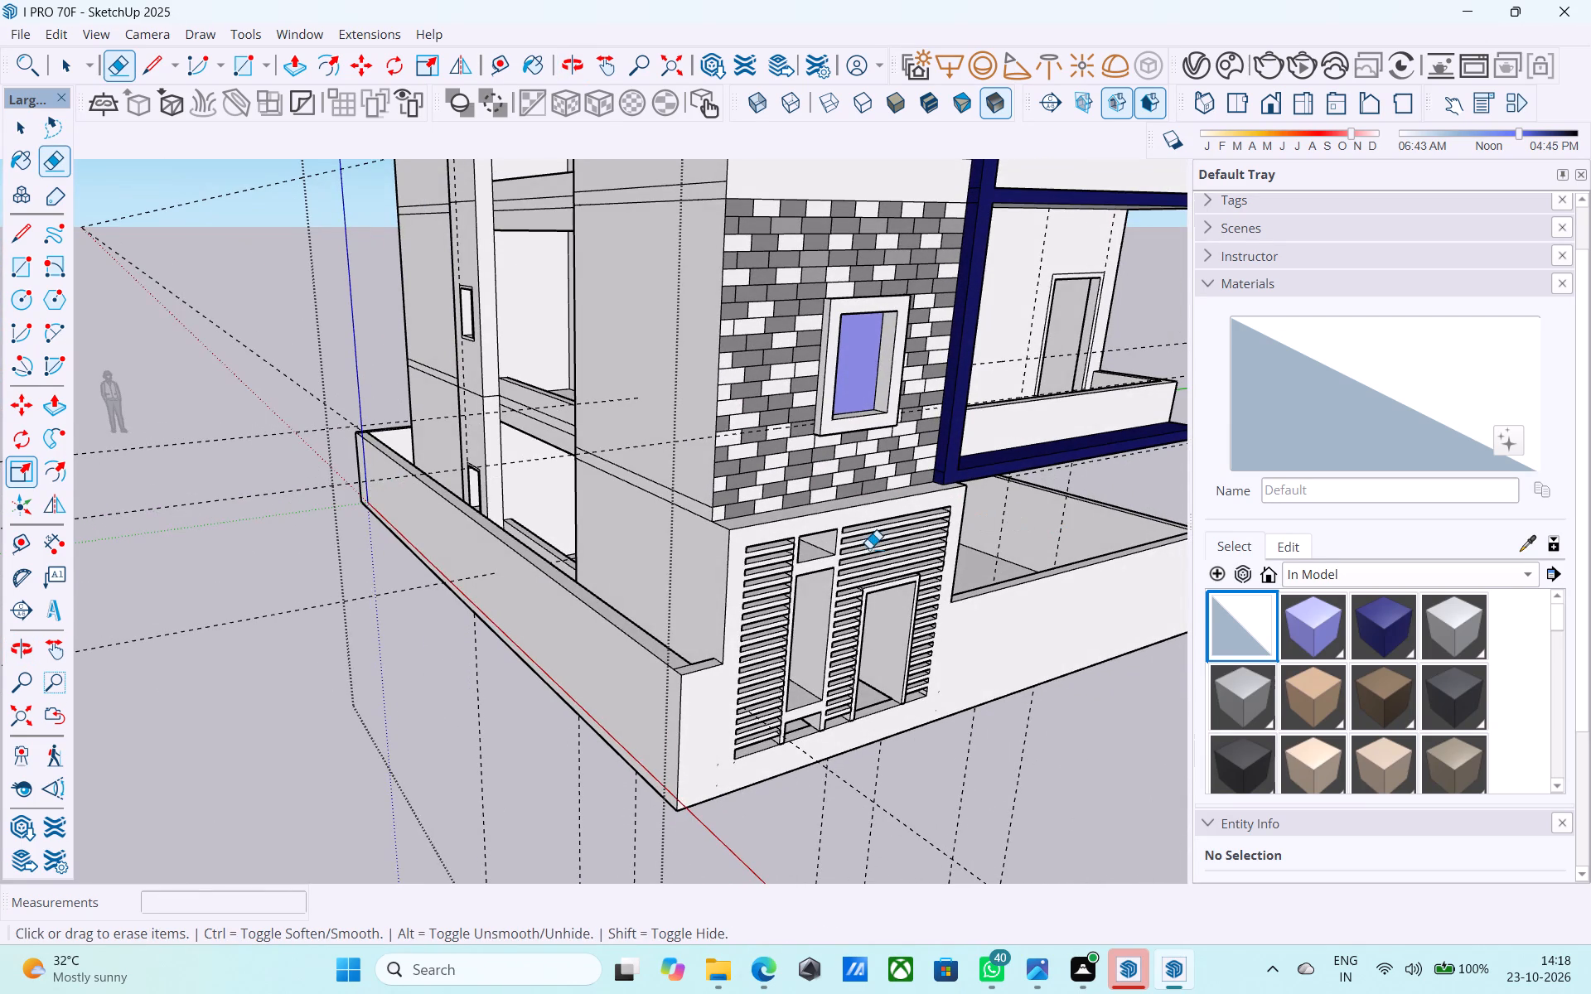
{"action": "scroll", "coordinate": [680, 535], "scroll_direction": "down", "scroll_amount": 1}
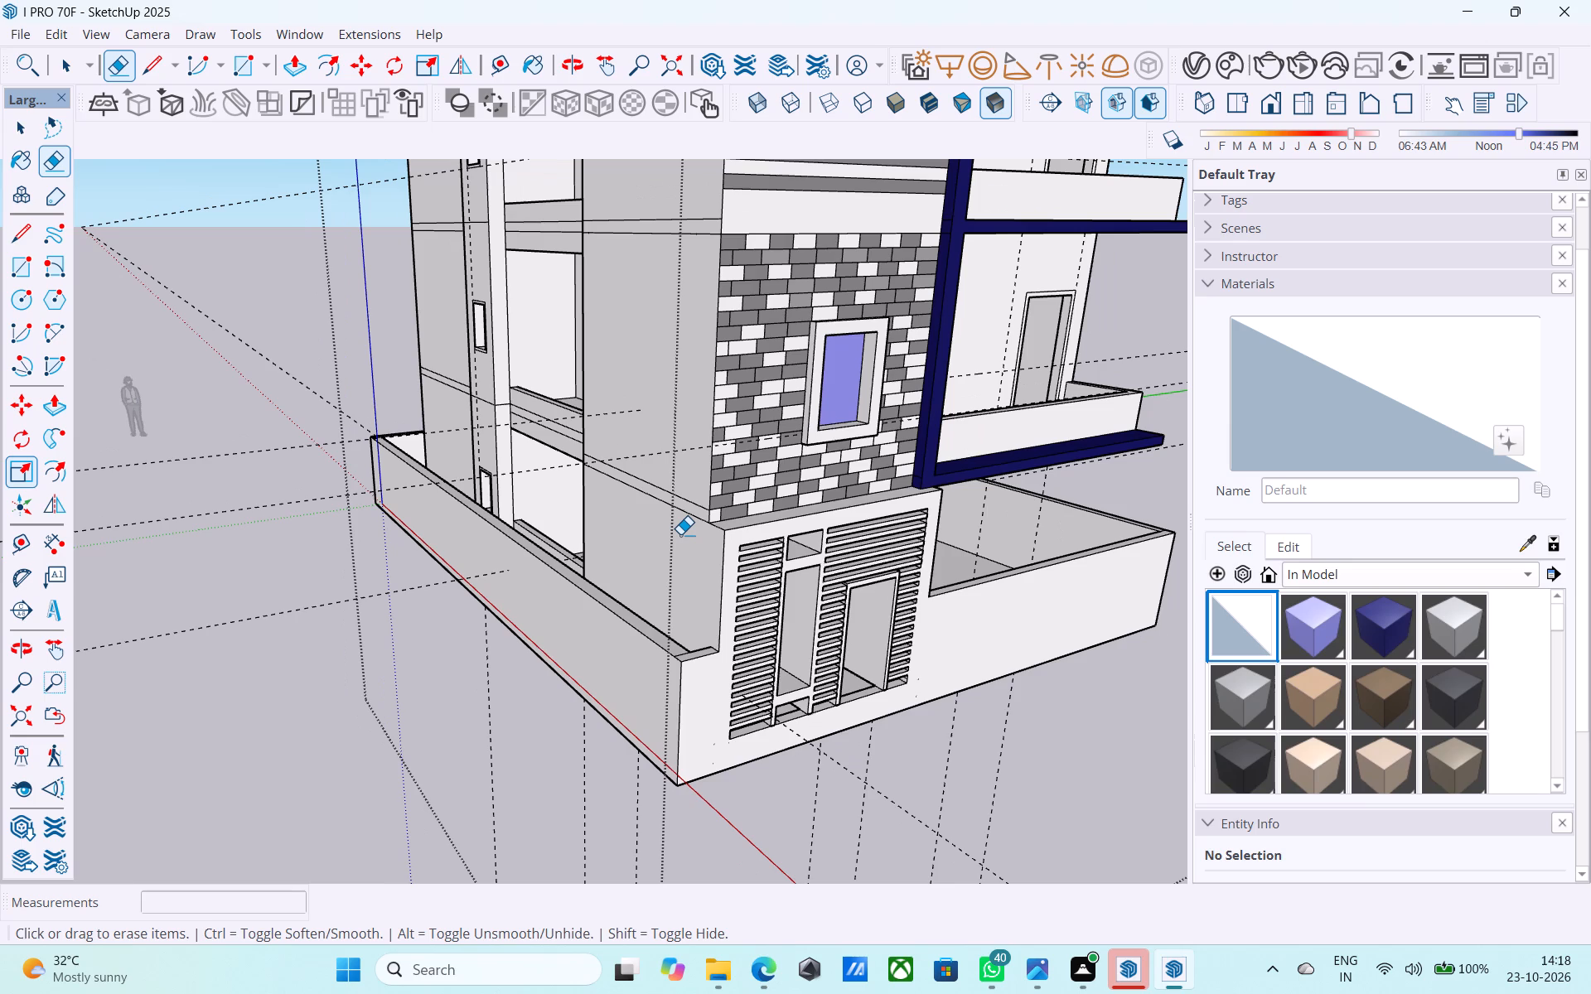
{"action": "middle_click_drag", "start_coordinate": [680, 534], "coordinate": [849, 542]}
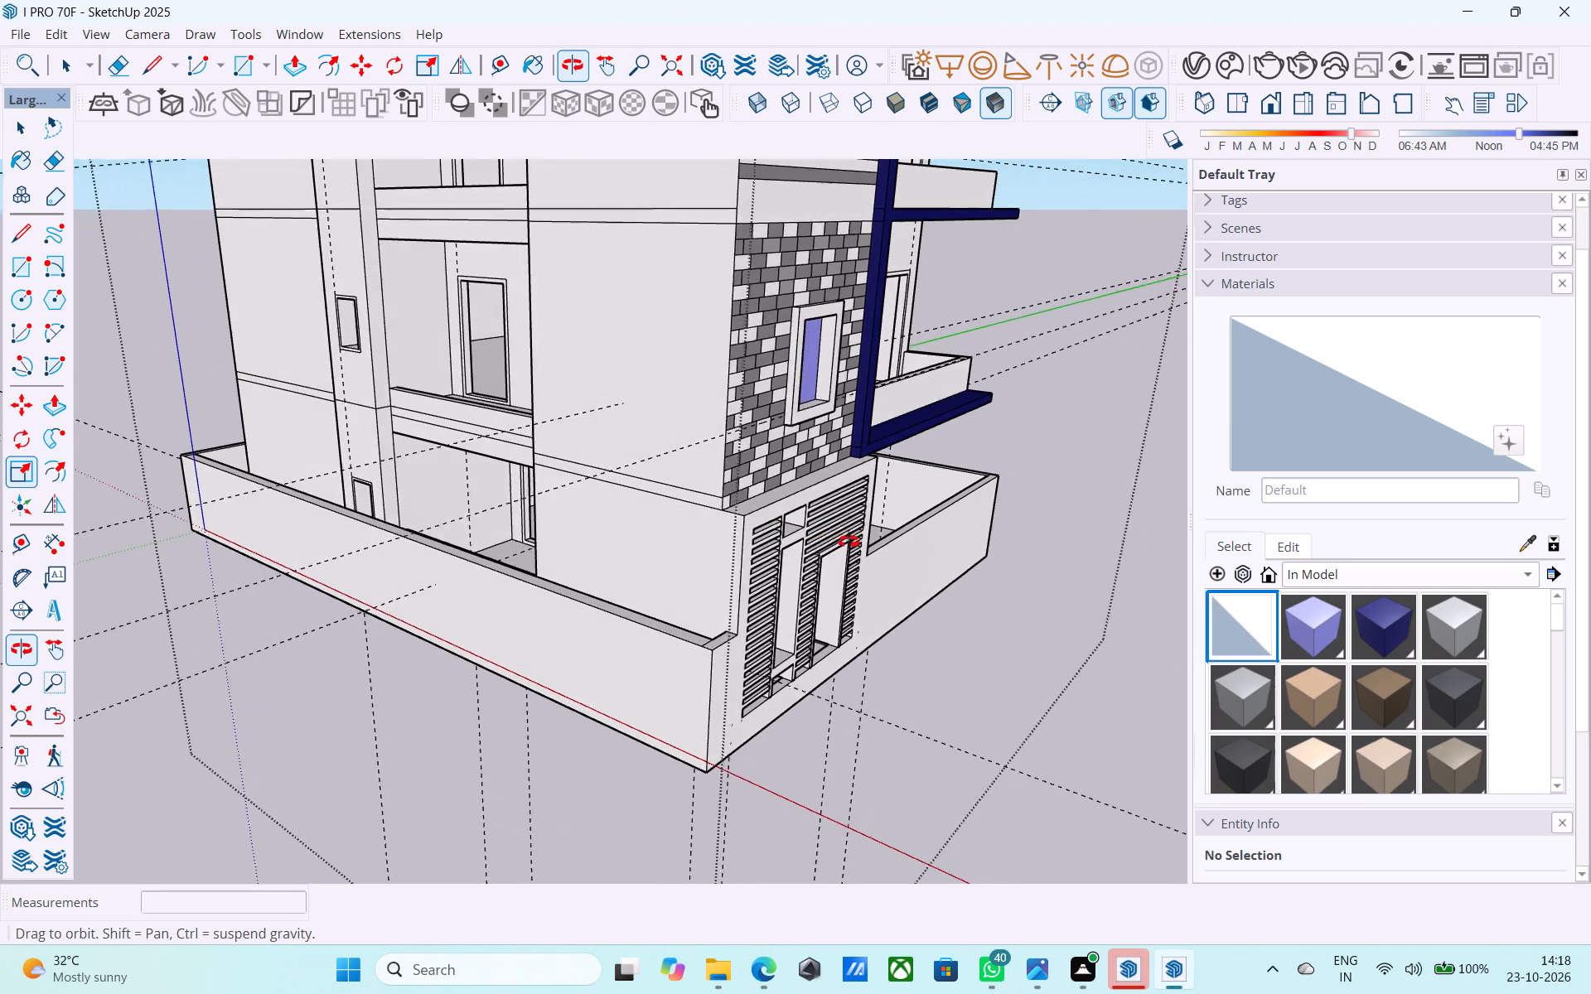
Erase the leftover floor-band lines above the ground floor on the side wall beside the louvered front, including its narrow return face.
{"action": "middle_click_drag", "start_coordinate": [849, 542], "coordinate": [853, 542]}
{"action": "middle_click_drag", "start_coordinate": [836, 514], "coordinate": [863, 642], "text": "shift"}
{"action": "scroll", "coordinate": [854, 631], "scroll_direction": "down", "scroll_amount": 1}
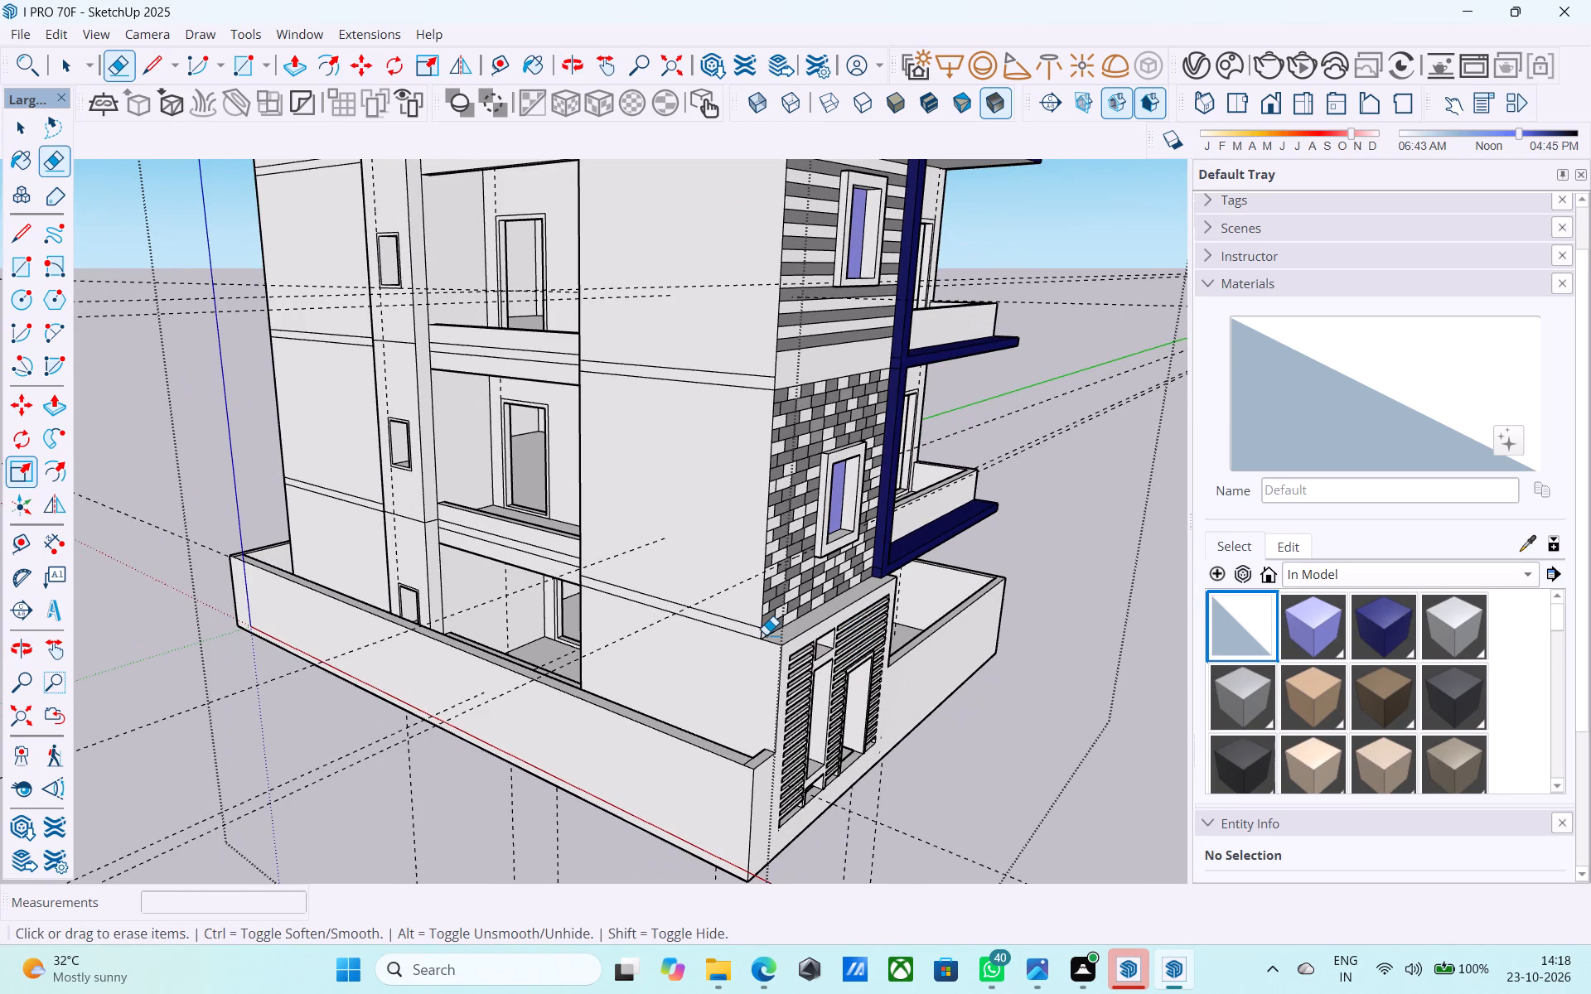
{"action": "middle_click_drag", "start_coordinate": [710, 602], "coordinate": [748, 612]}
{"action": "left_click_drag", "start_coordinate": [746, 599], "coordinate": [750, 643]}
{"action": "left_click_drag", "start_coordinate": [801, 644], "coordinate": [801, 652]}
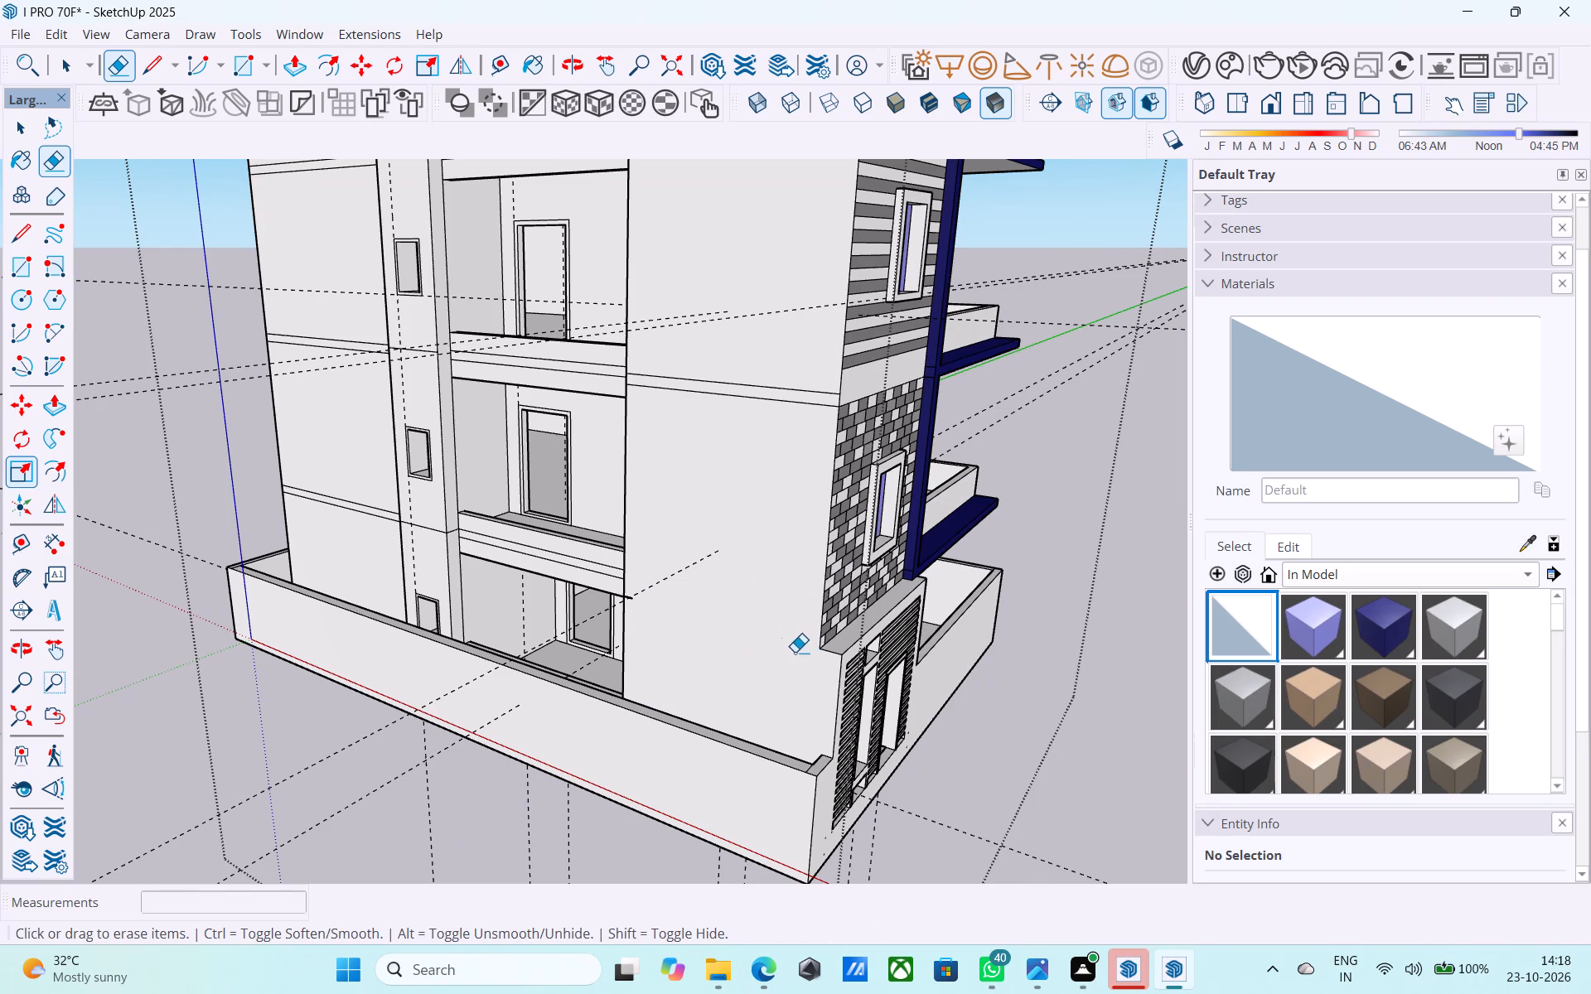
{"action": "scroll", "coordinate": [735, 651], "scroll_direction": "up", "scroll_amount": 5}
{"action": "left_click", "coordinate": [573, 570]}
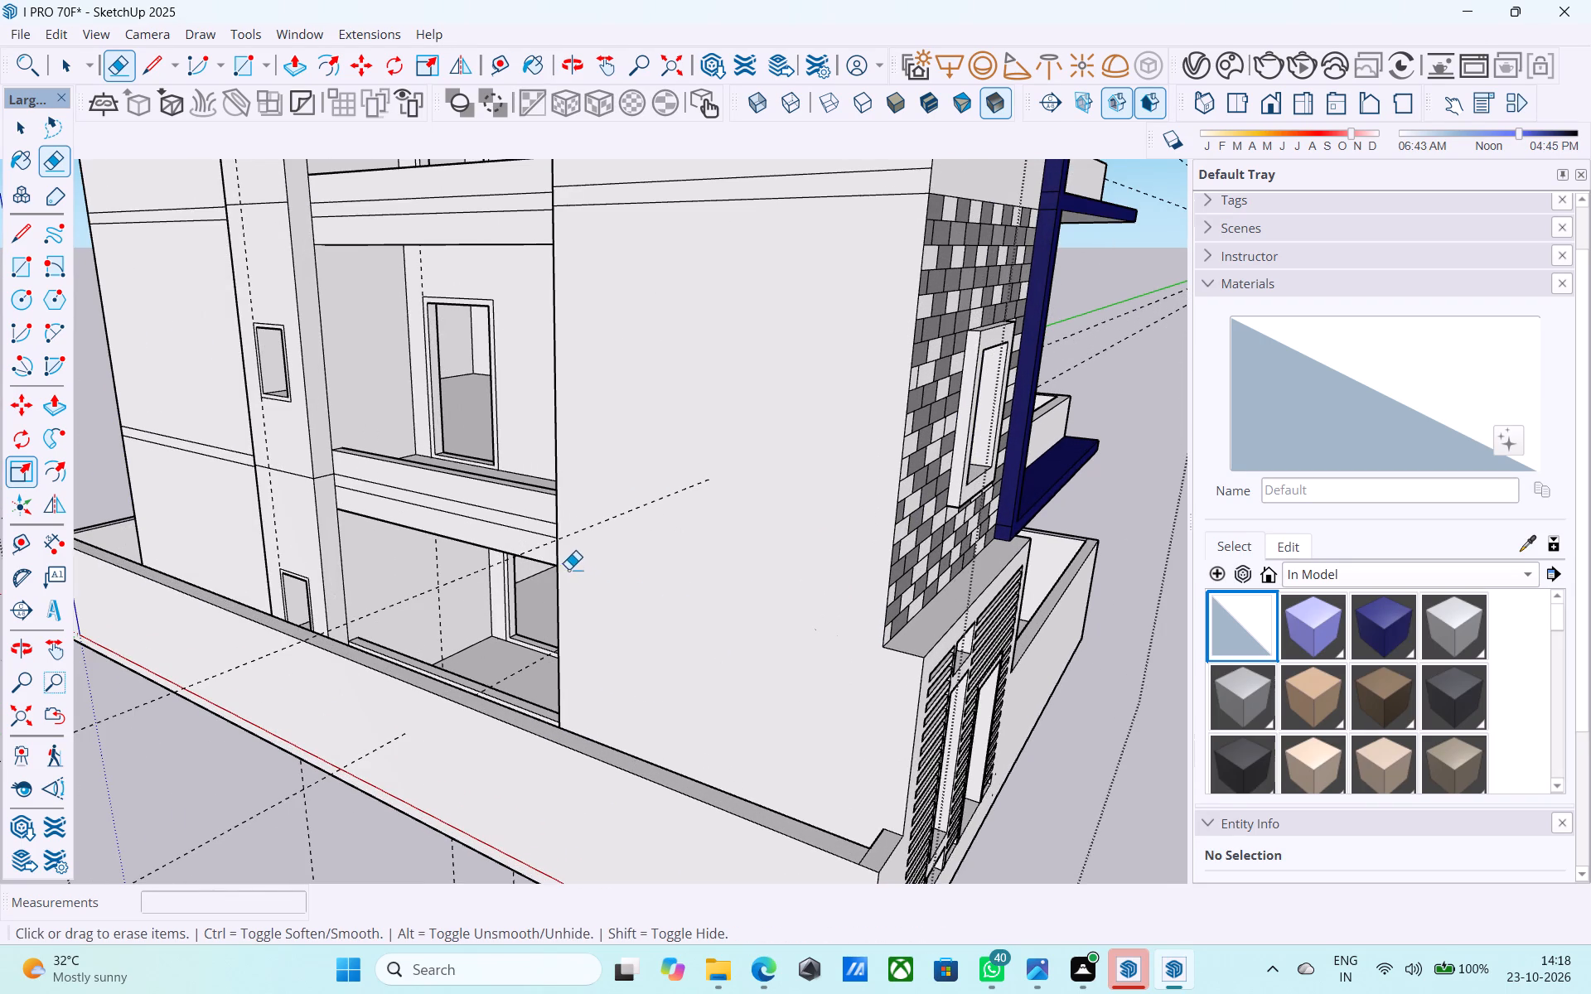
{"action": "middle_click_drag", "start_coordinate": [575, 569], "coordinate": [1178, 499]}
{"action": "scroll", "coordinate": [576, 602], "scroll_direction": "up", "scroll_amount": 3}
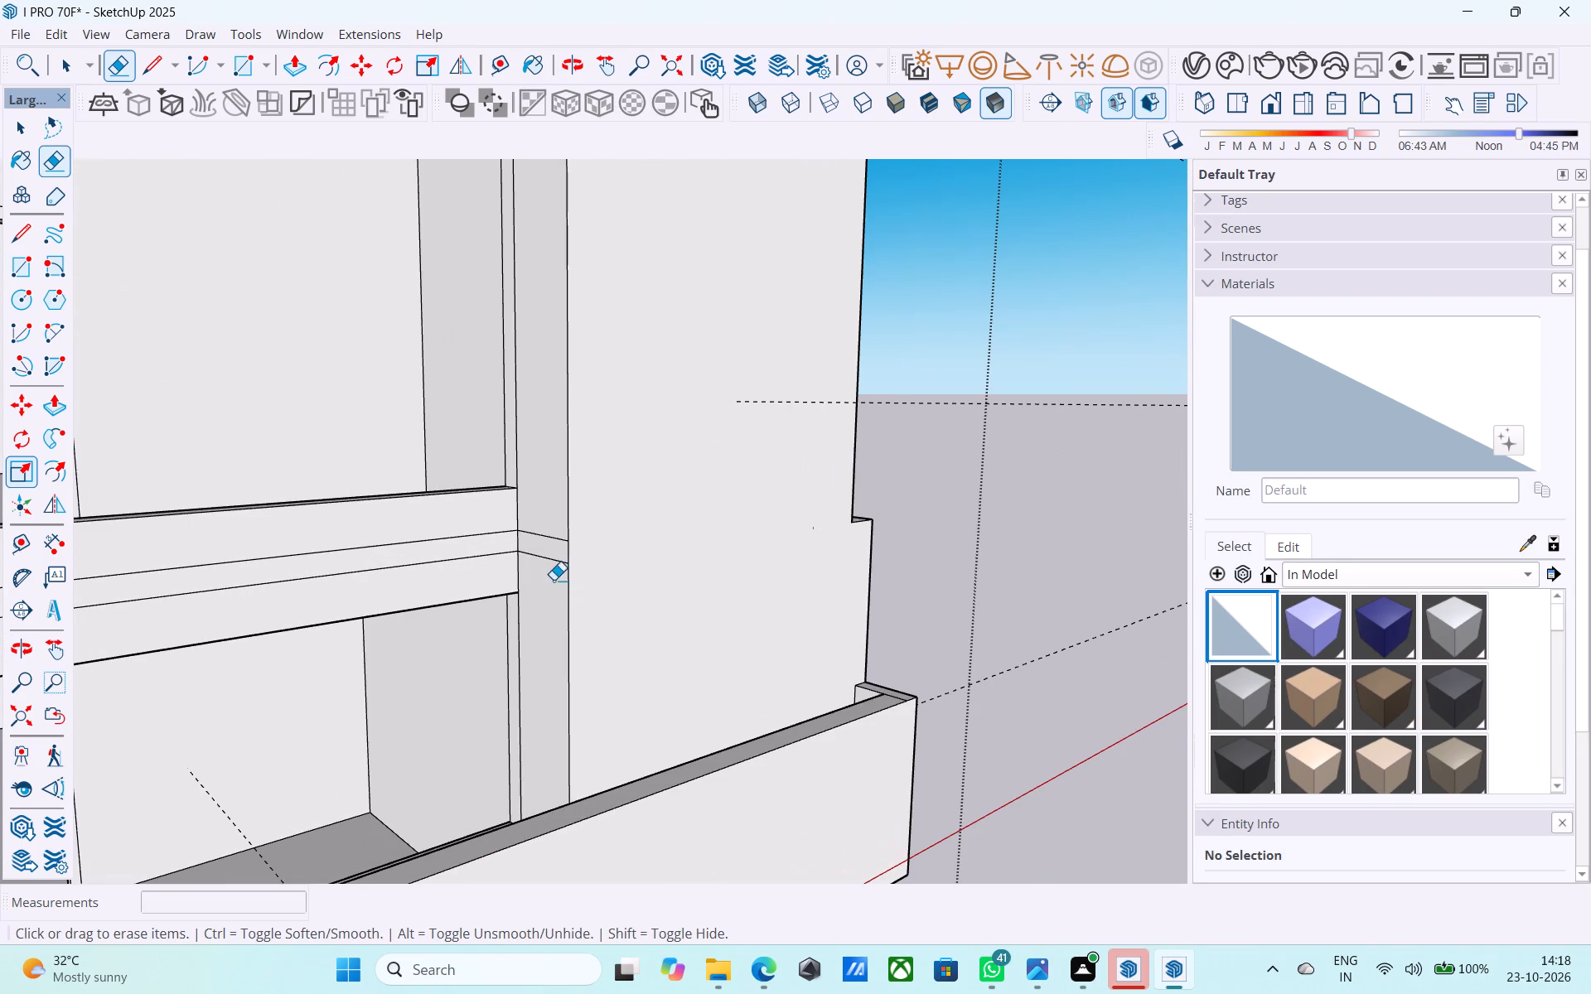
{"action": "left_click_drag", "start_coordinate": [550, 575], "coordinate": [550, 529]}
{"action": "middle_click_drag", "start_coordinate": [746, 567], "coordinate": [300, 585]}
{"action": "scroll", "coordinate": [621, 546], "scroll_direction": "down", "scroll_amount": 3}
{"action": "middle_click_drag", "start_coordinate": [619, 545], "coordinate": [602, 546]}
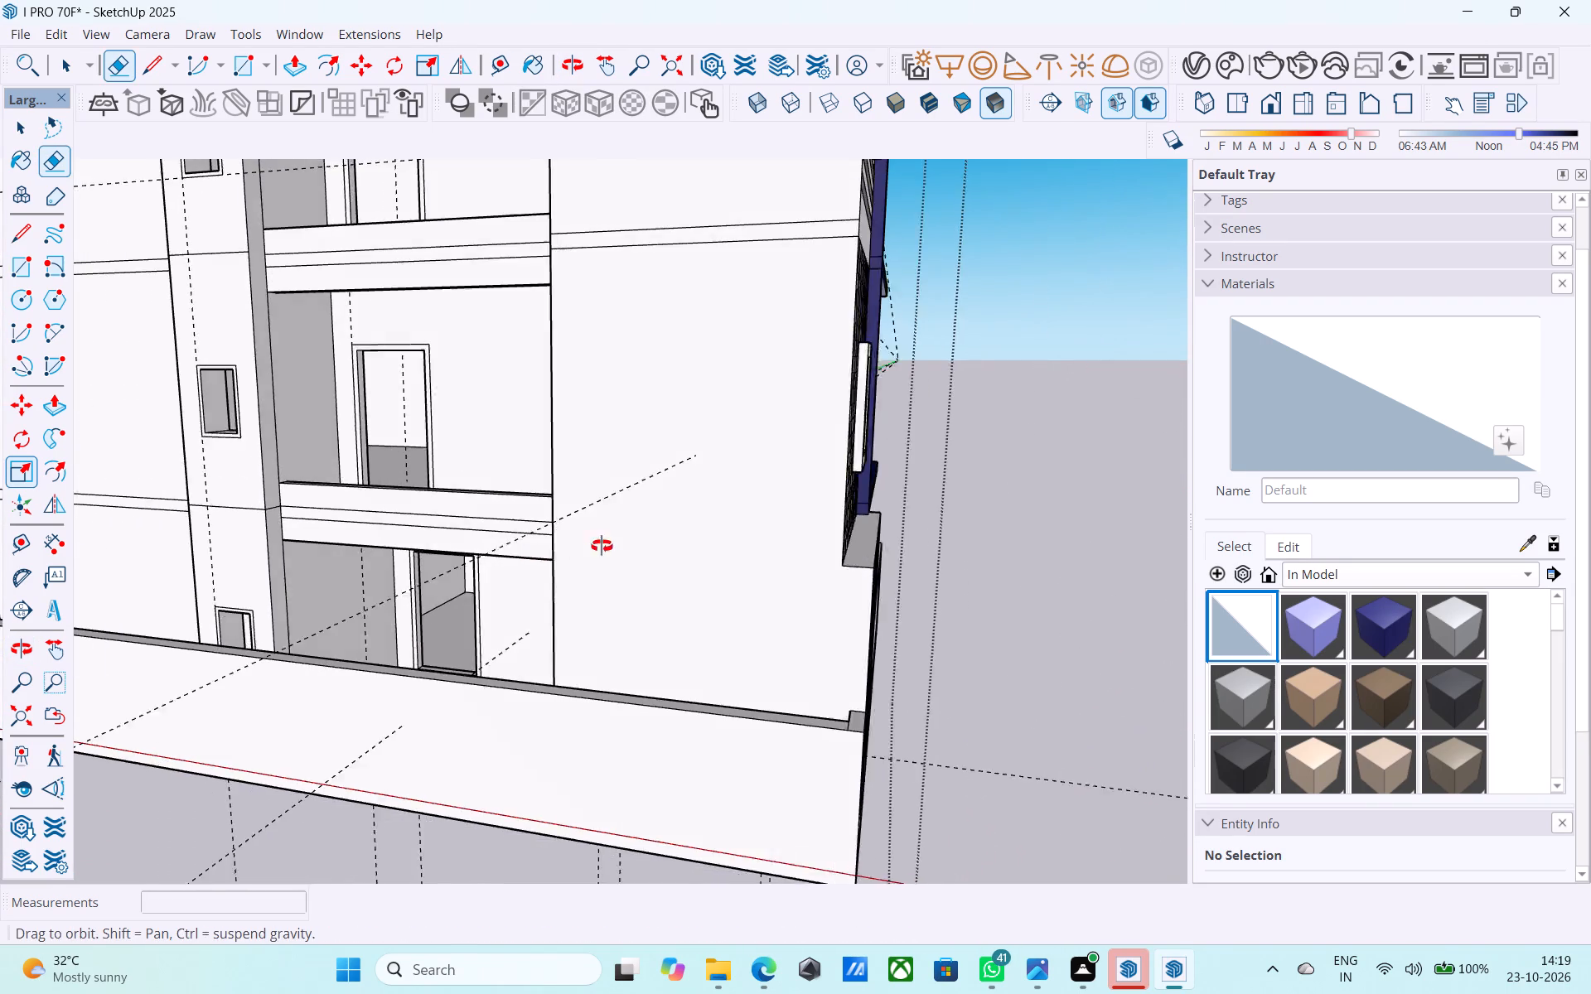
{"action": "middle_click_drag", "start_coordinate": [602, 546], "coordinate": [500, 570]}
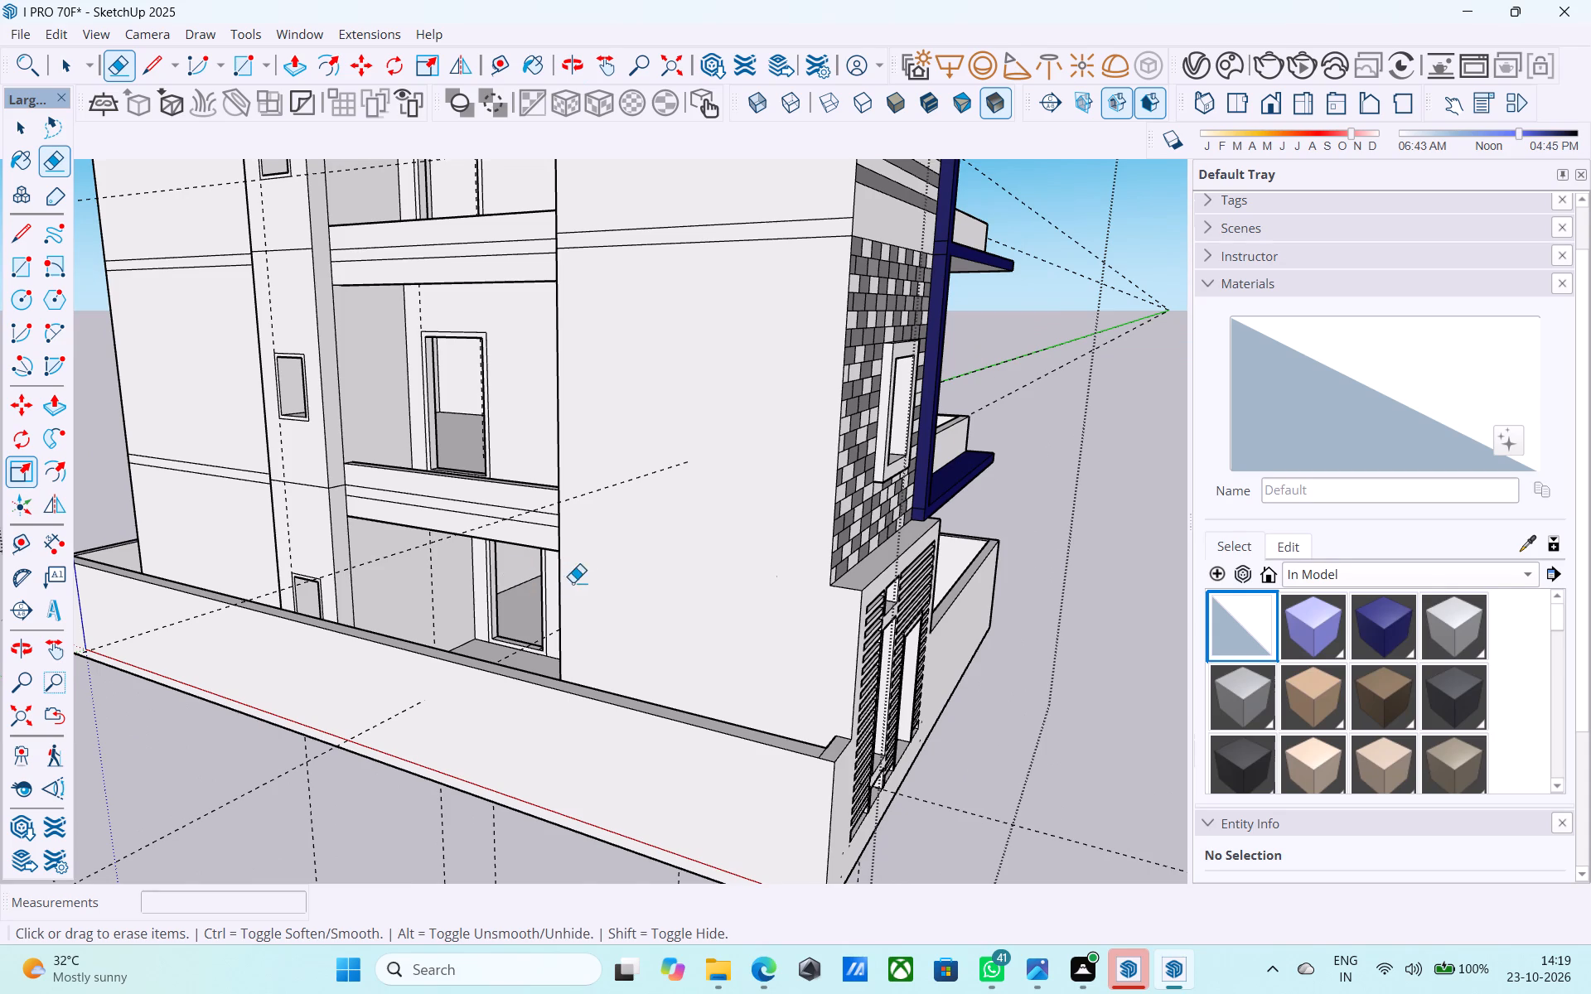
Draw a 10' 3" line across the side wall from the ledge's inner corner to the wall's edge at the balcony recess.
{"action": "key", "text": "l"}
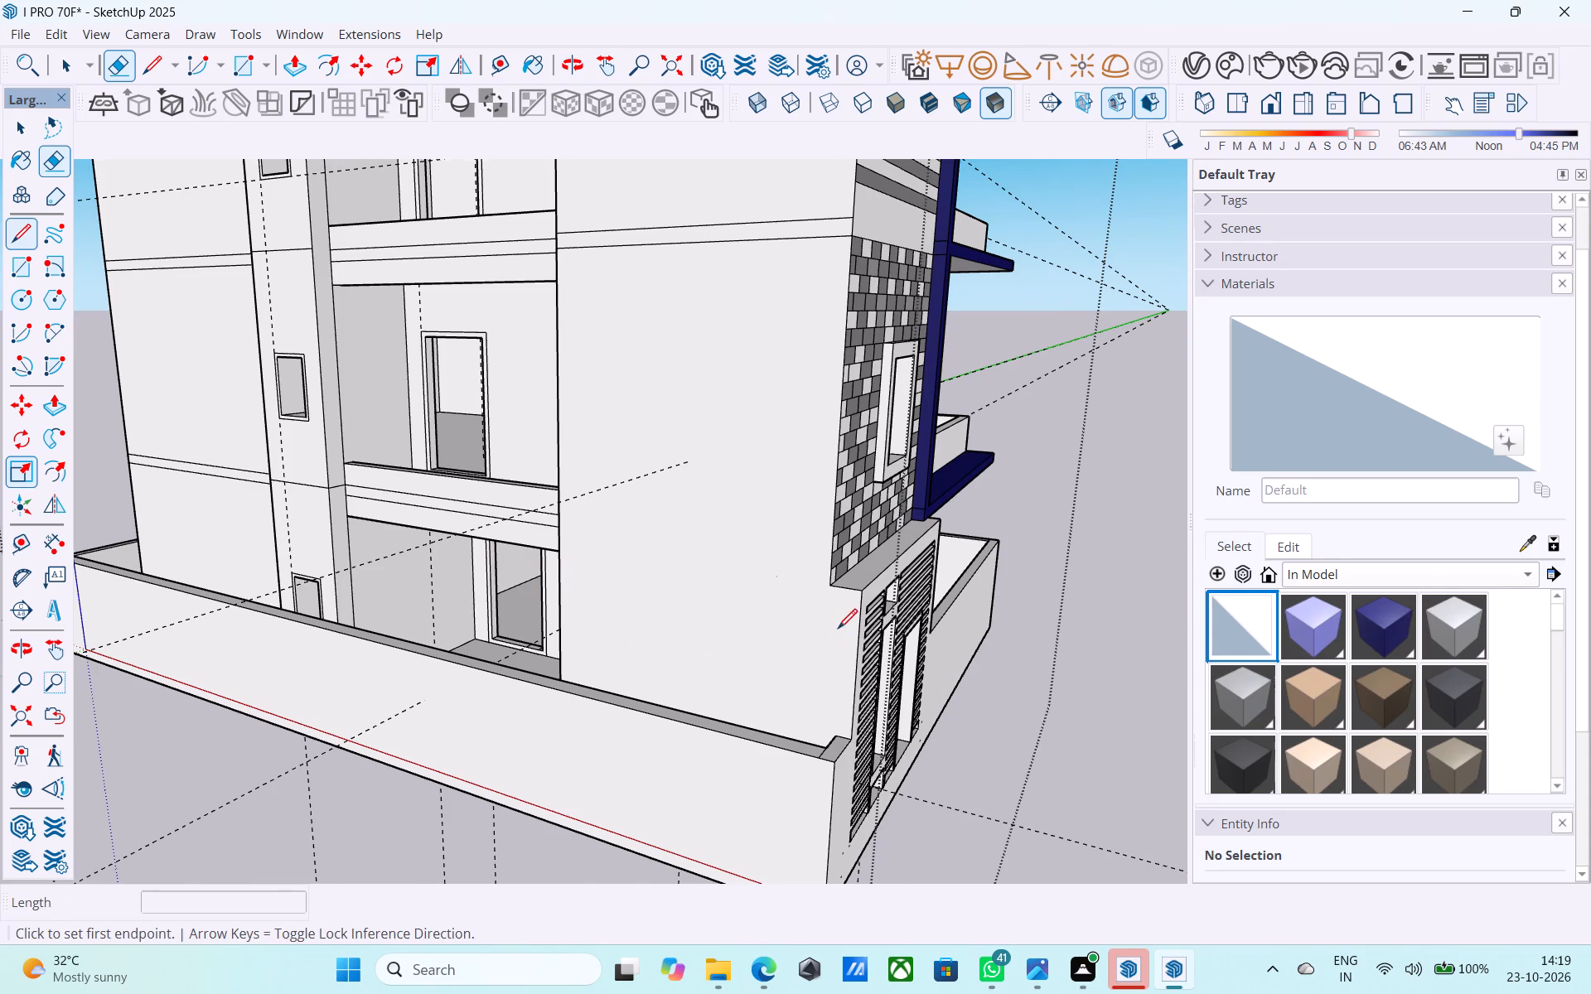
{"action": "left_click", "coordinate": [831, 586]}
{"action": "left_click", "coordinate": [559, 534]}
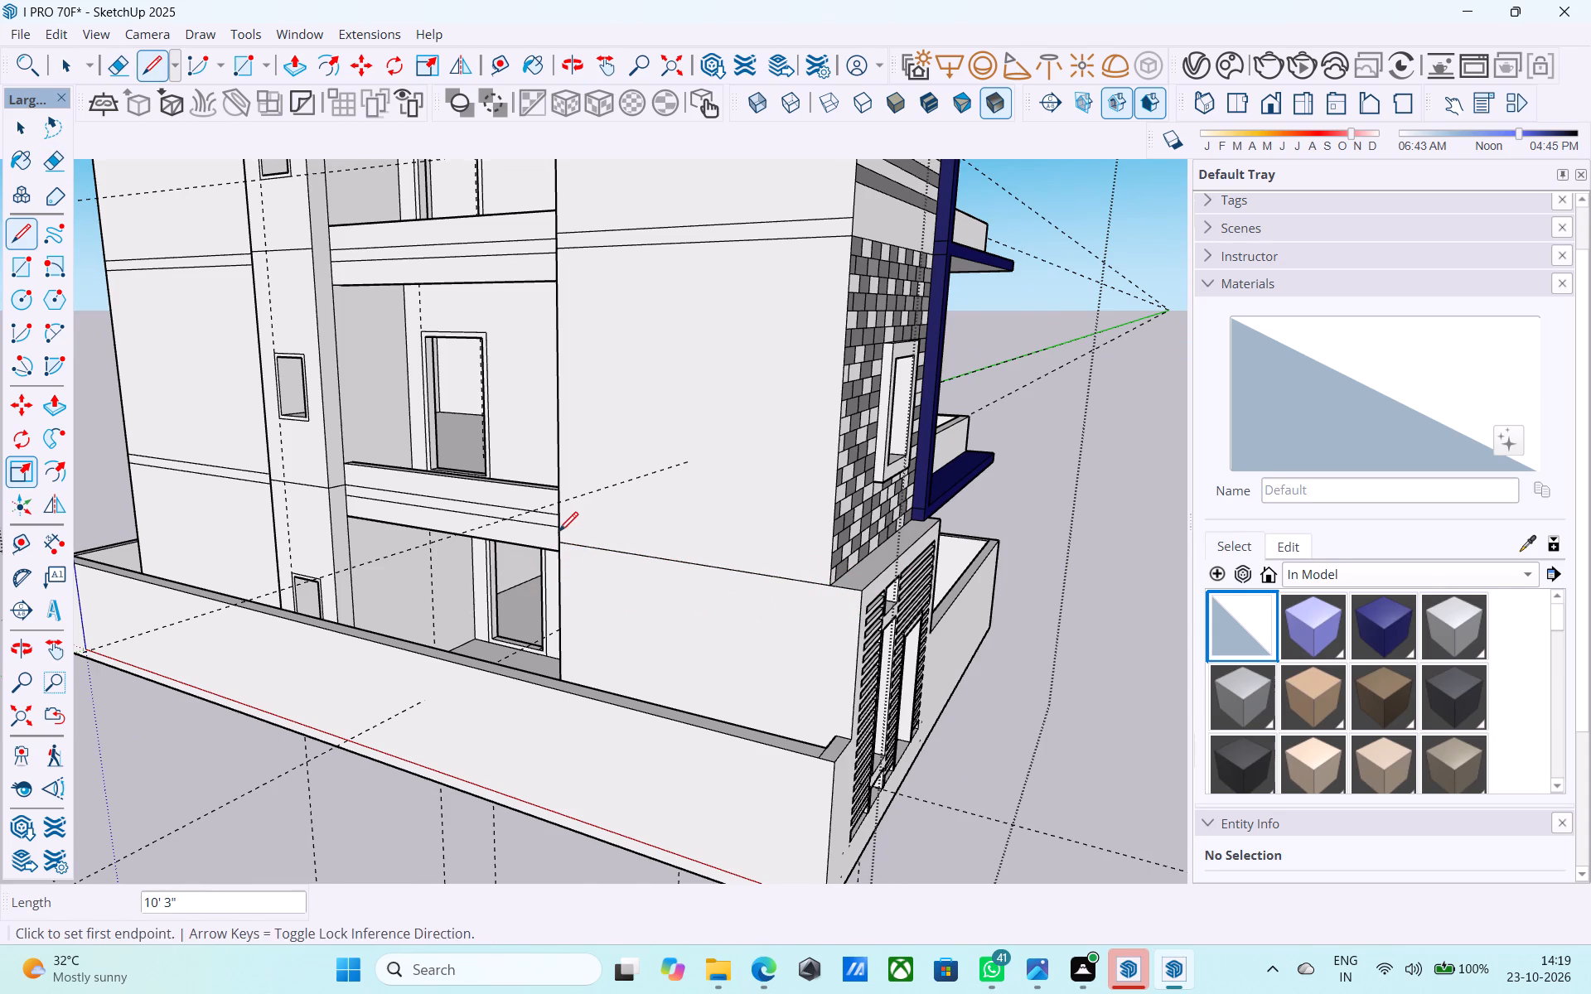
{"action": "key", "text": "space"}
Place a vertical guide on the side wall 2' in from the corner edge of the brick-clad front.
{"action": "middle_click_drag", "start_coordinate": [674, 565], "coordinate": [667, 577]}
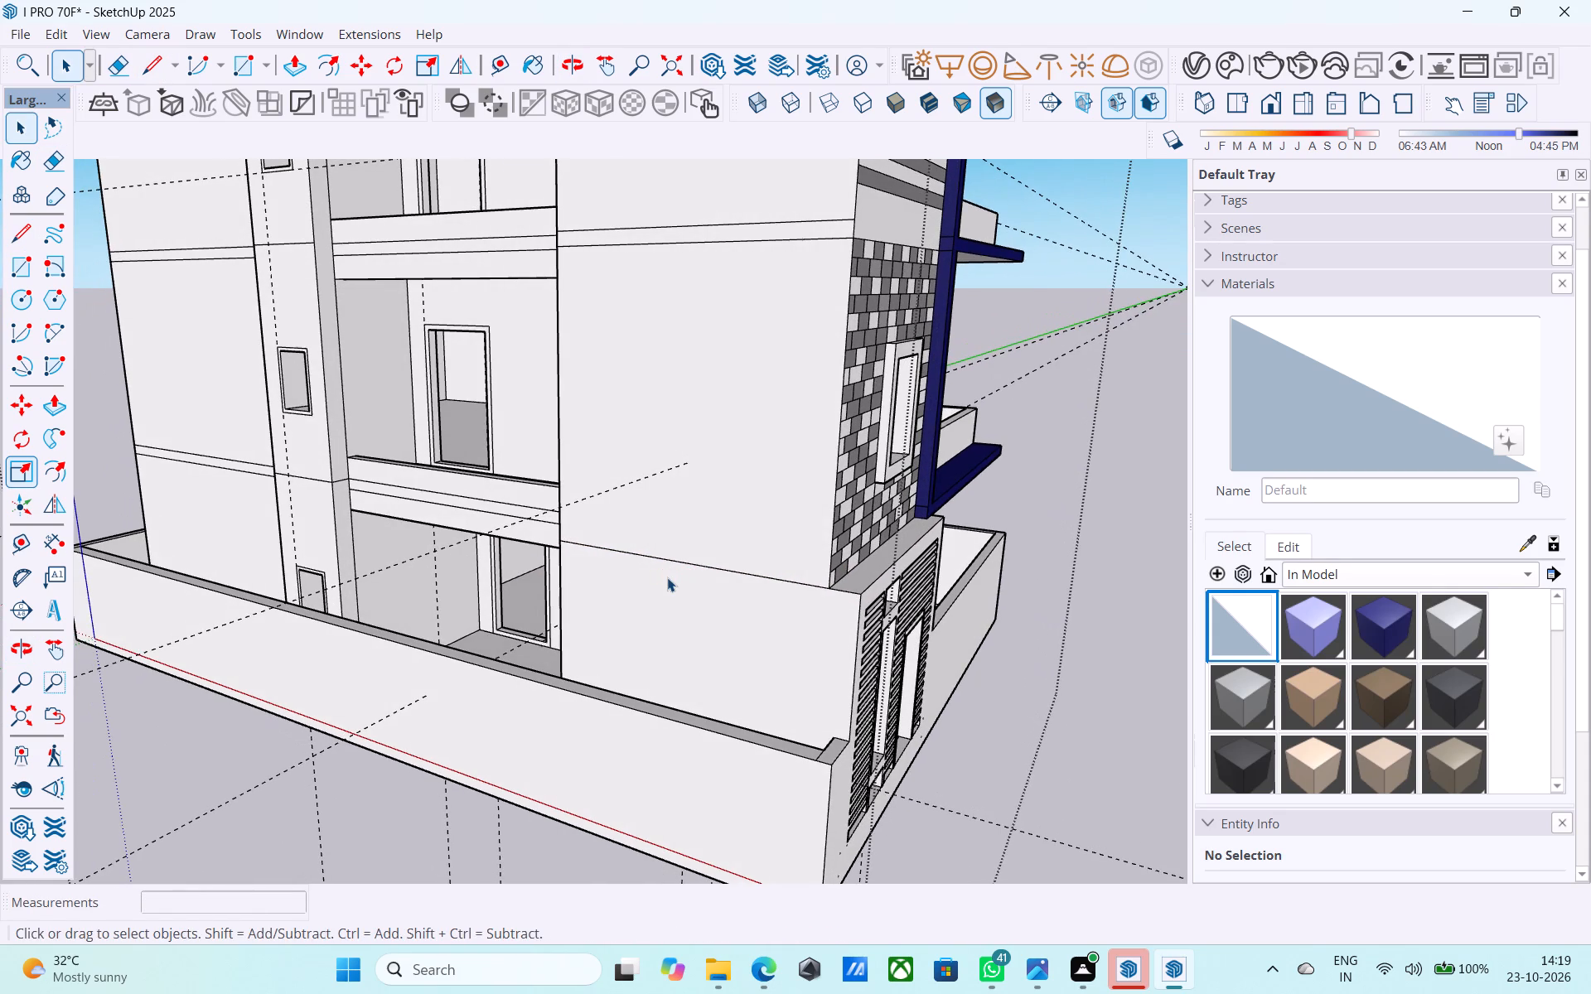
{"action": "key", "text": "t"}
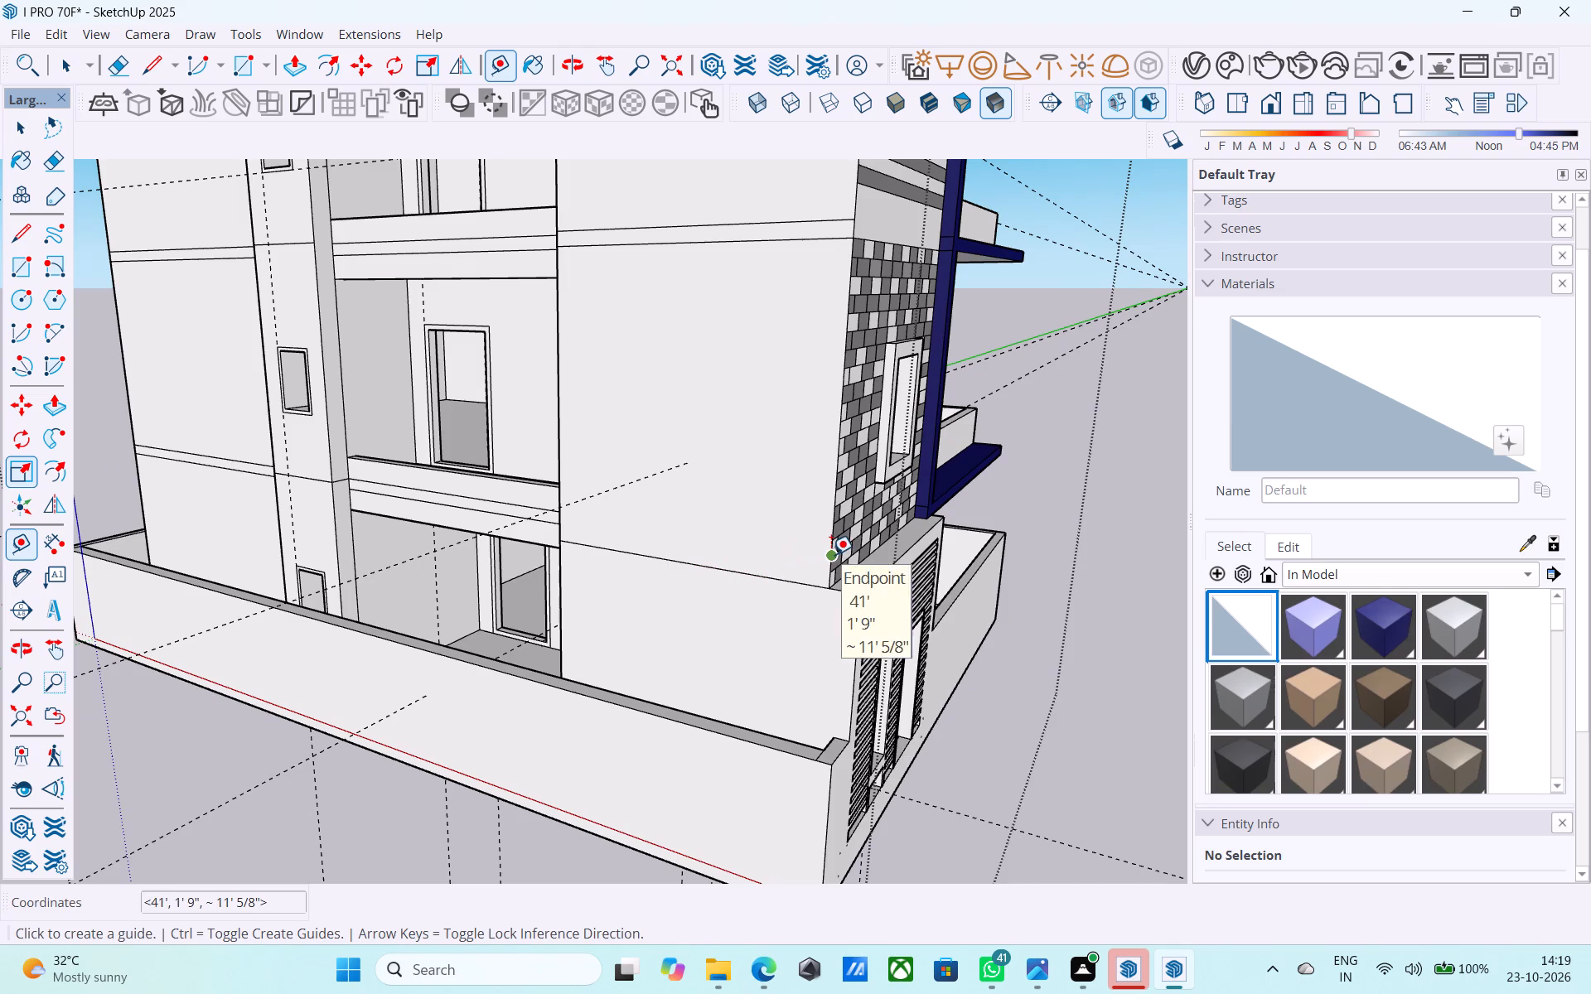
{"action": "left_click", "coordinate": [831, 554]}
{"action": "key", "text": "t"}
{"action": "scroll", "coordinate": [839, 518], "scroll_direction": "up", "scroll_amount": 4}
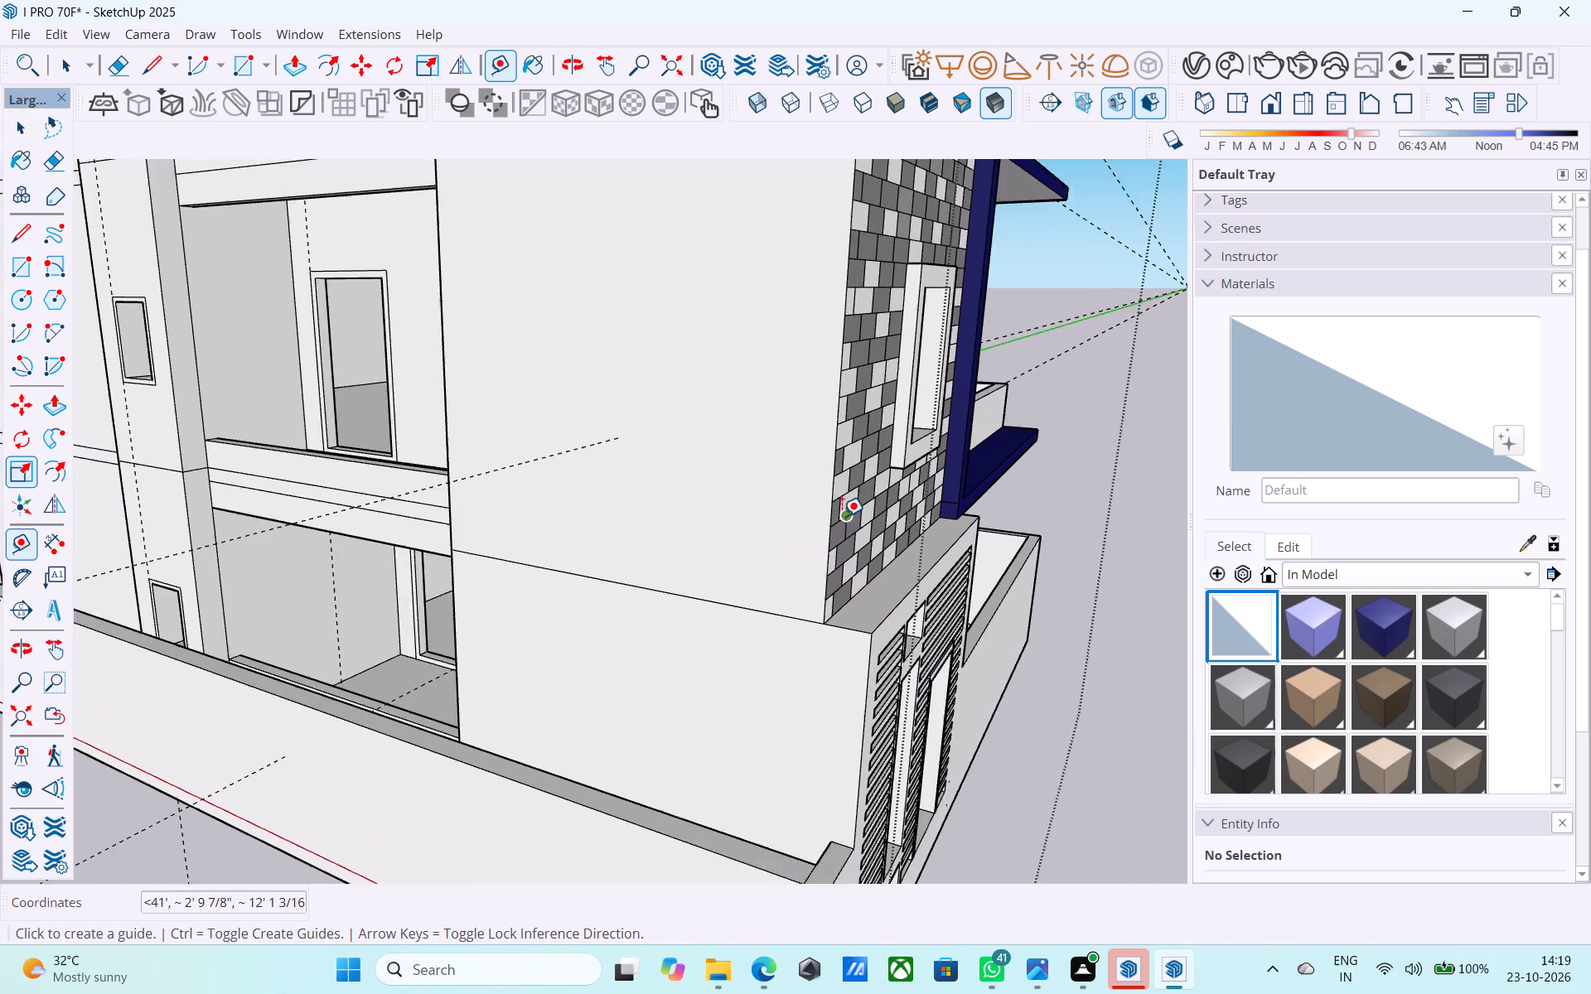
{"action": "scroll", "coordinate": [842, 516], "scroll_direction": "up", "scroll_amount": 3}
{"action": "left_click", "coordinate": [832, 518]}
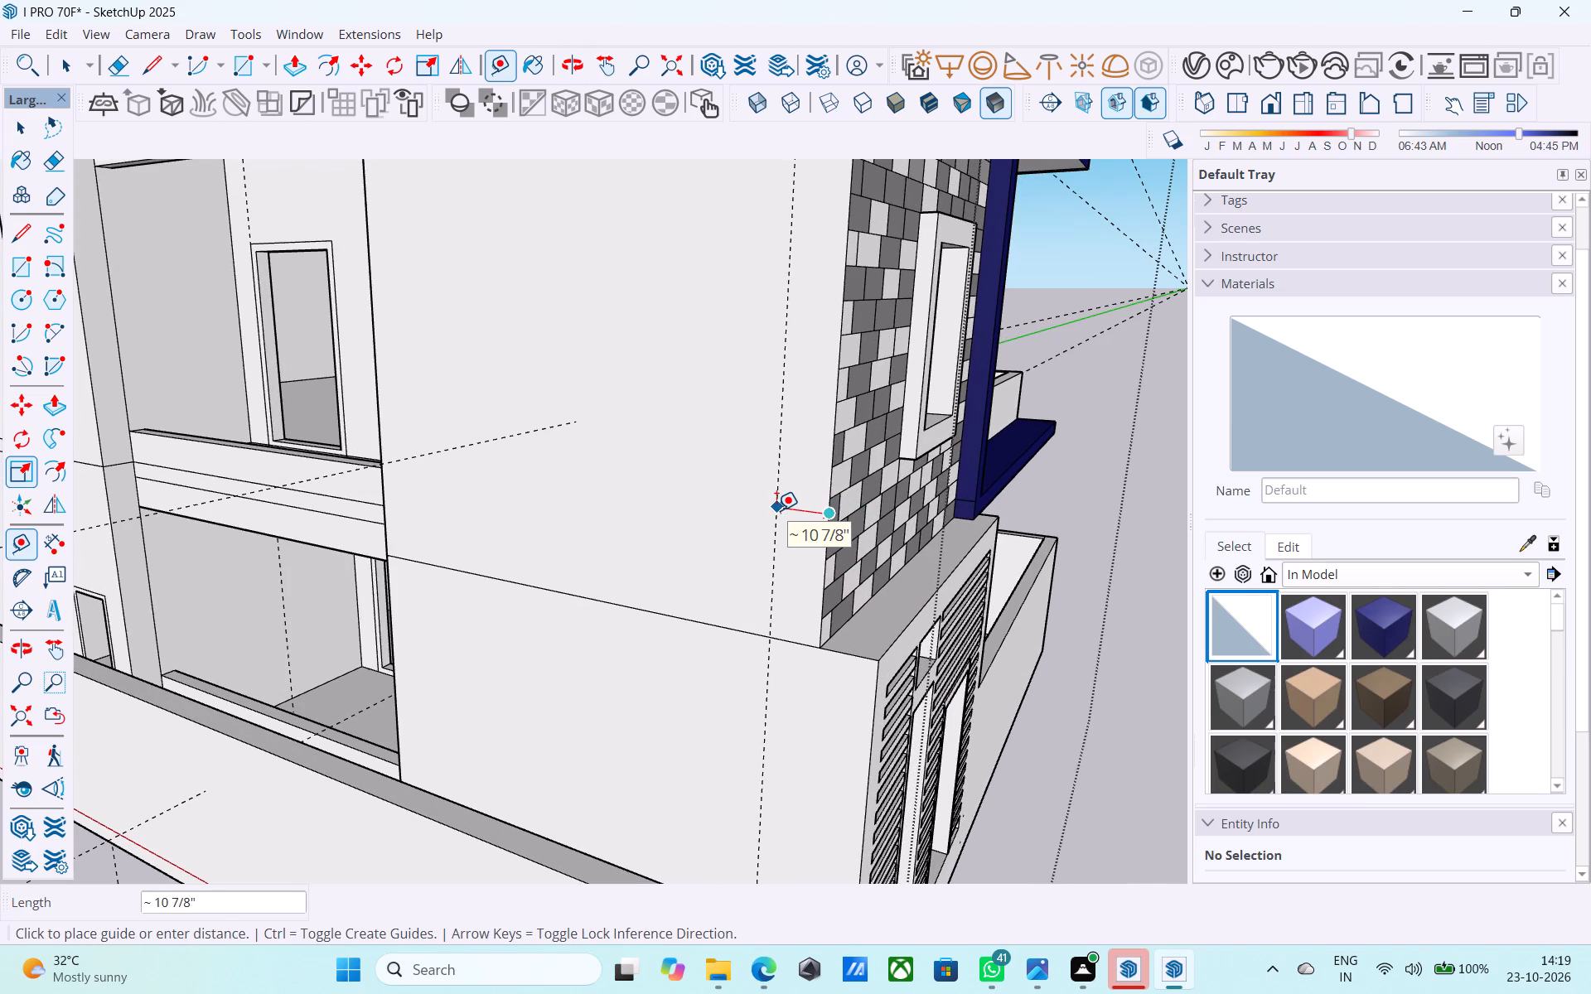
{"action": "type", "text": "1'"}
{"action": "key", "text": "Return"}
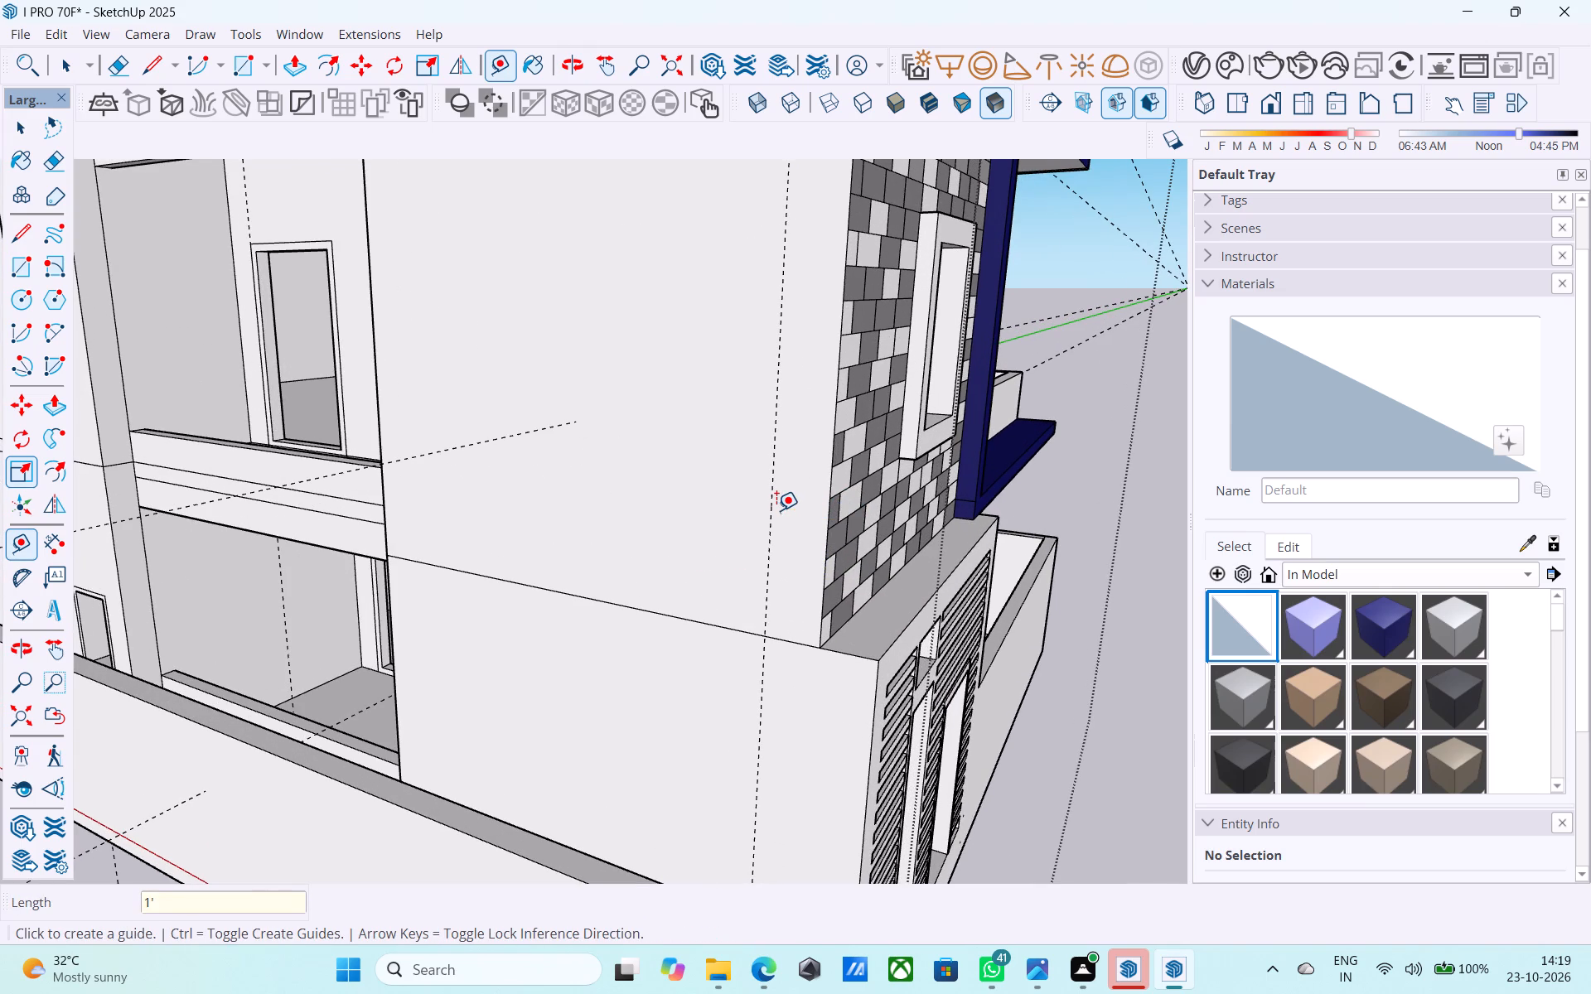
{"action": "type", "text": "2'"}
{"action": "key", "text": "Return"}
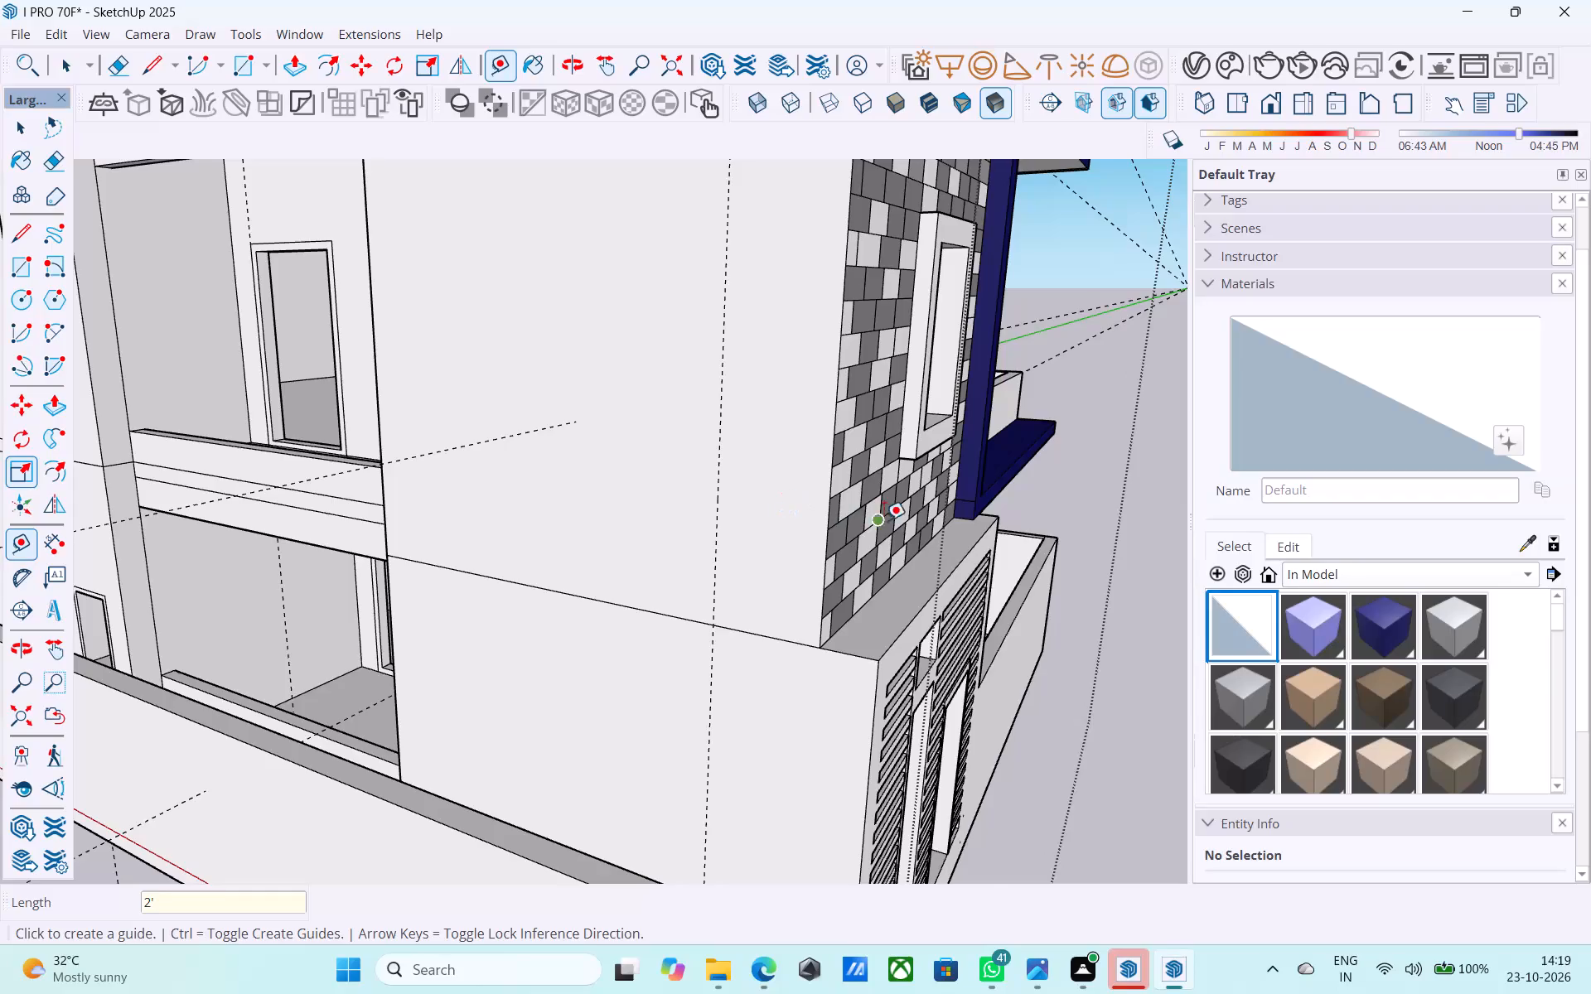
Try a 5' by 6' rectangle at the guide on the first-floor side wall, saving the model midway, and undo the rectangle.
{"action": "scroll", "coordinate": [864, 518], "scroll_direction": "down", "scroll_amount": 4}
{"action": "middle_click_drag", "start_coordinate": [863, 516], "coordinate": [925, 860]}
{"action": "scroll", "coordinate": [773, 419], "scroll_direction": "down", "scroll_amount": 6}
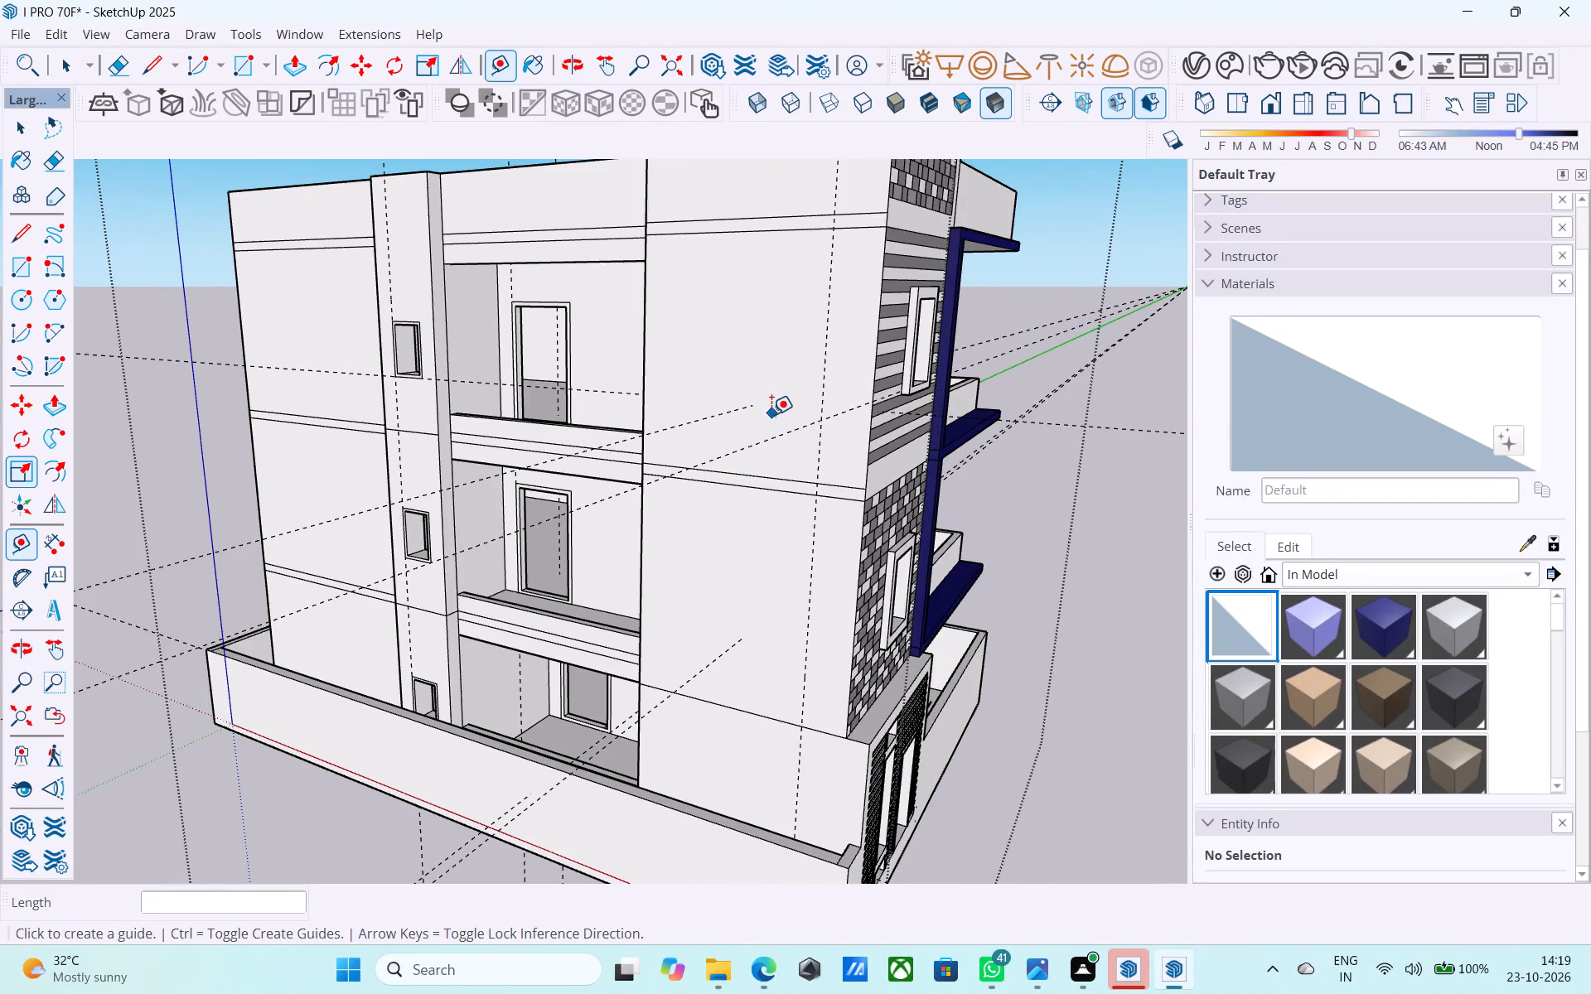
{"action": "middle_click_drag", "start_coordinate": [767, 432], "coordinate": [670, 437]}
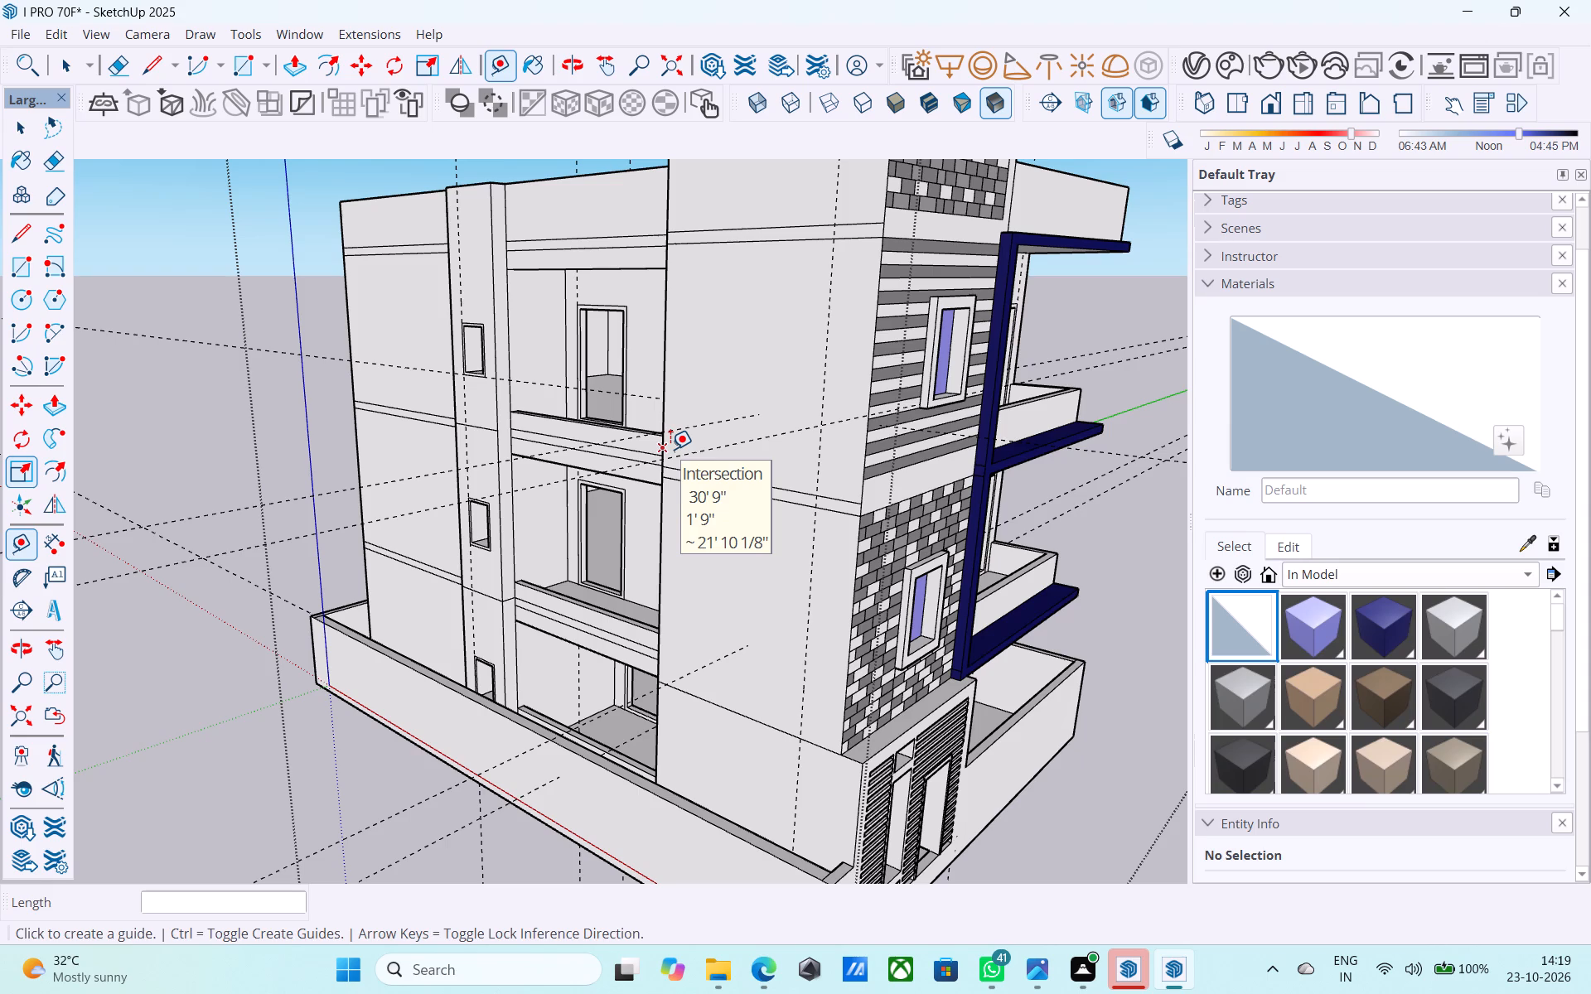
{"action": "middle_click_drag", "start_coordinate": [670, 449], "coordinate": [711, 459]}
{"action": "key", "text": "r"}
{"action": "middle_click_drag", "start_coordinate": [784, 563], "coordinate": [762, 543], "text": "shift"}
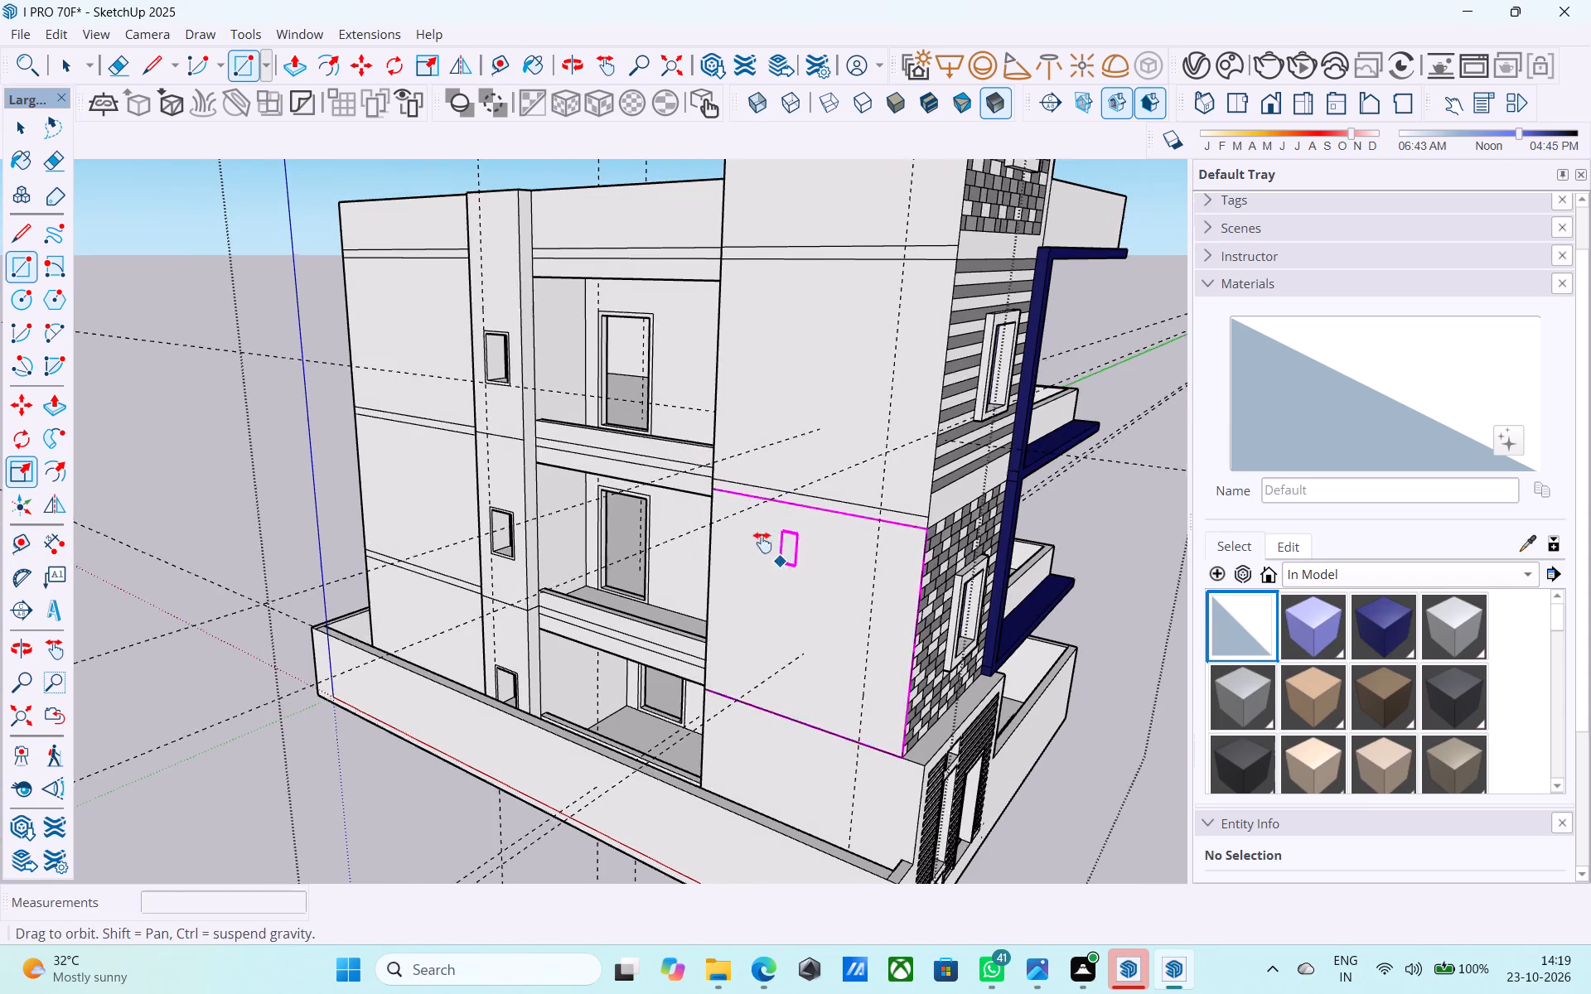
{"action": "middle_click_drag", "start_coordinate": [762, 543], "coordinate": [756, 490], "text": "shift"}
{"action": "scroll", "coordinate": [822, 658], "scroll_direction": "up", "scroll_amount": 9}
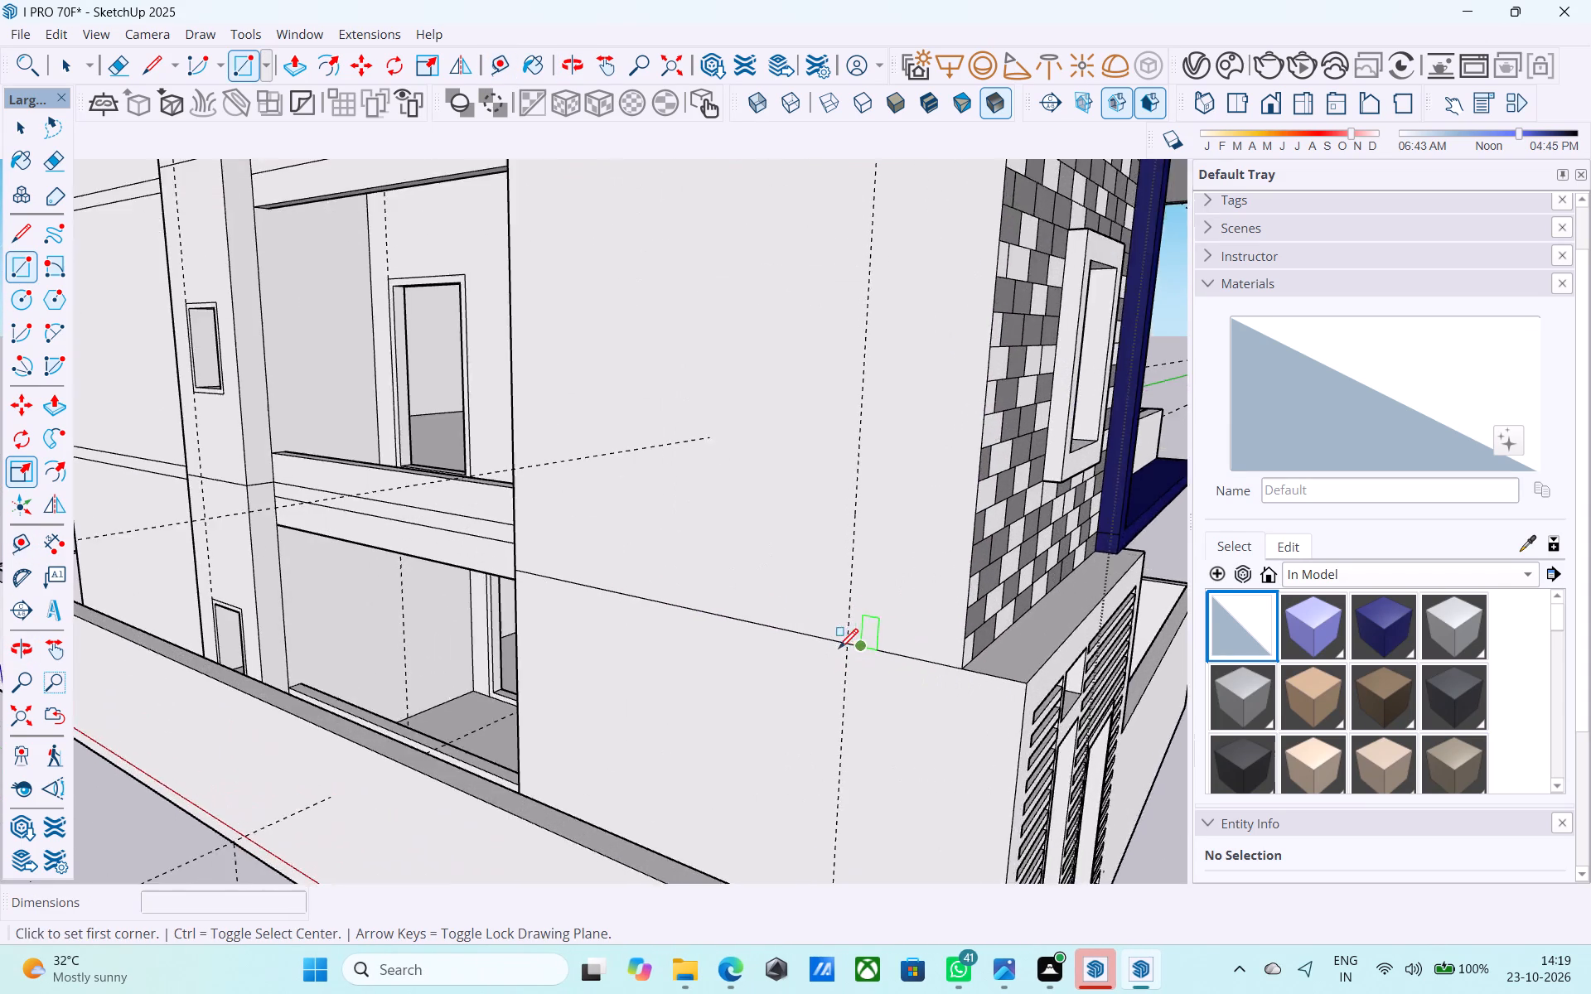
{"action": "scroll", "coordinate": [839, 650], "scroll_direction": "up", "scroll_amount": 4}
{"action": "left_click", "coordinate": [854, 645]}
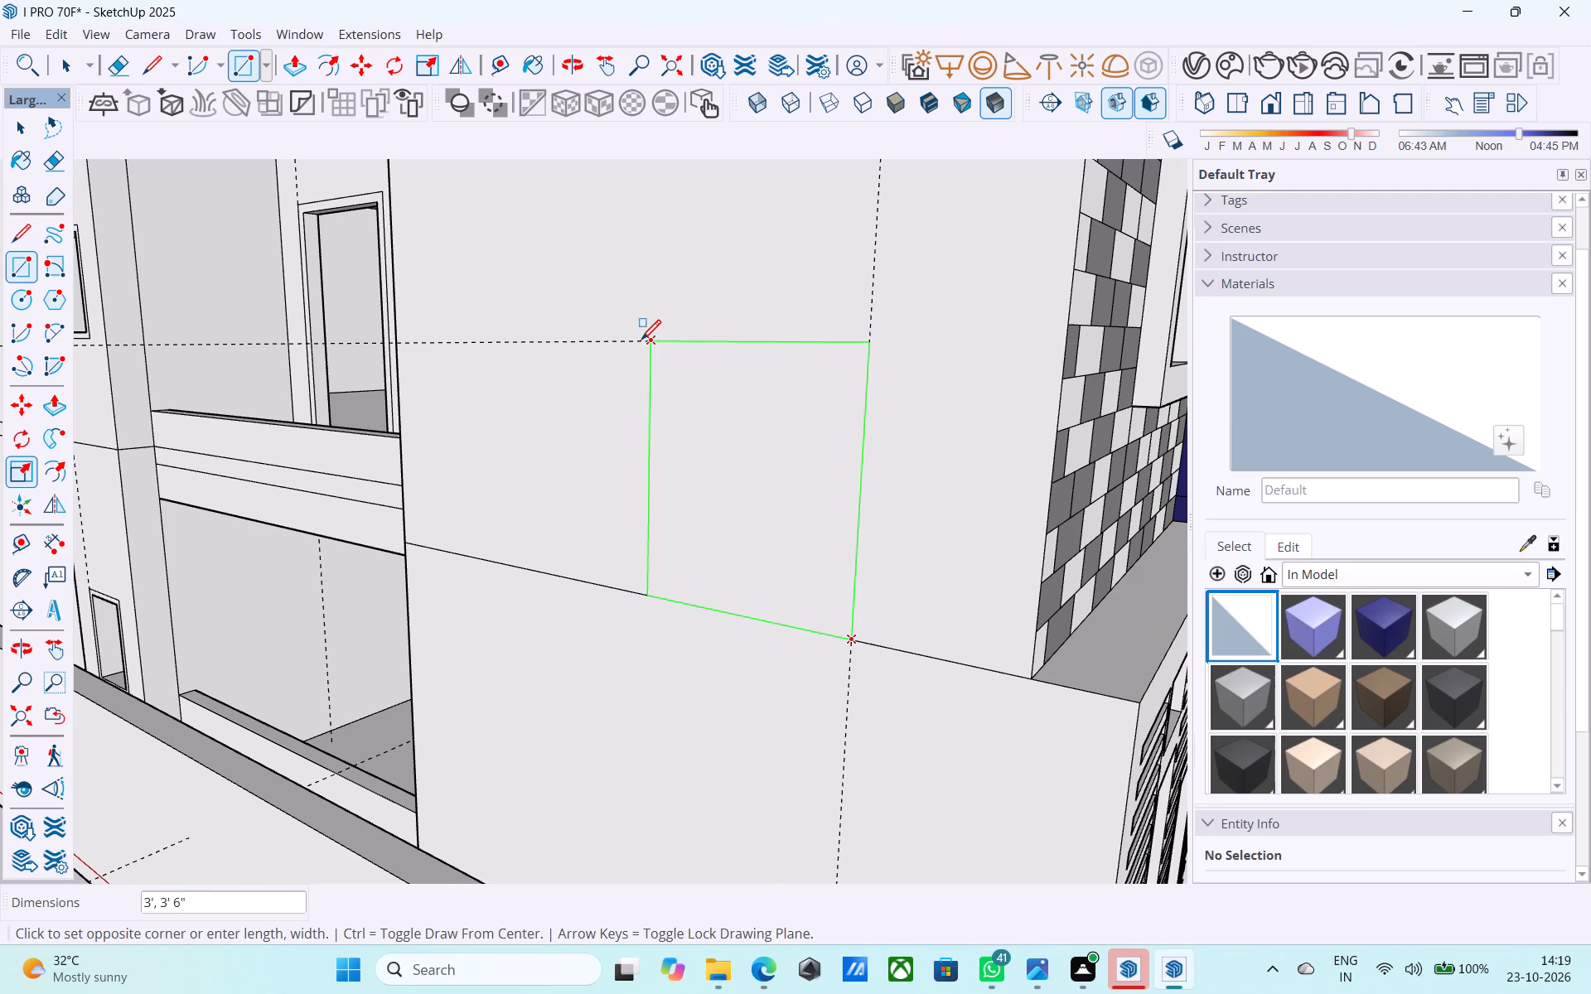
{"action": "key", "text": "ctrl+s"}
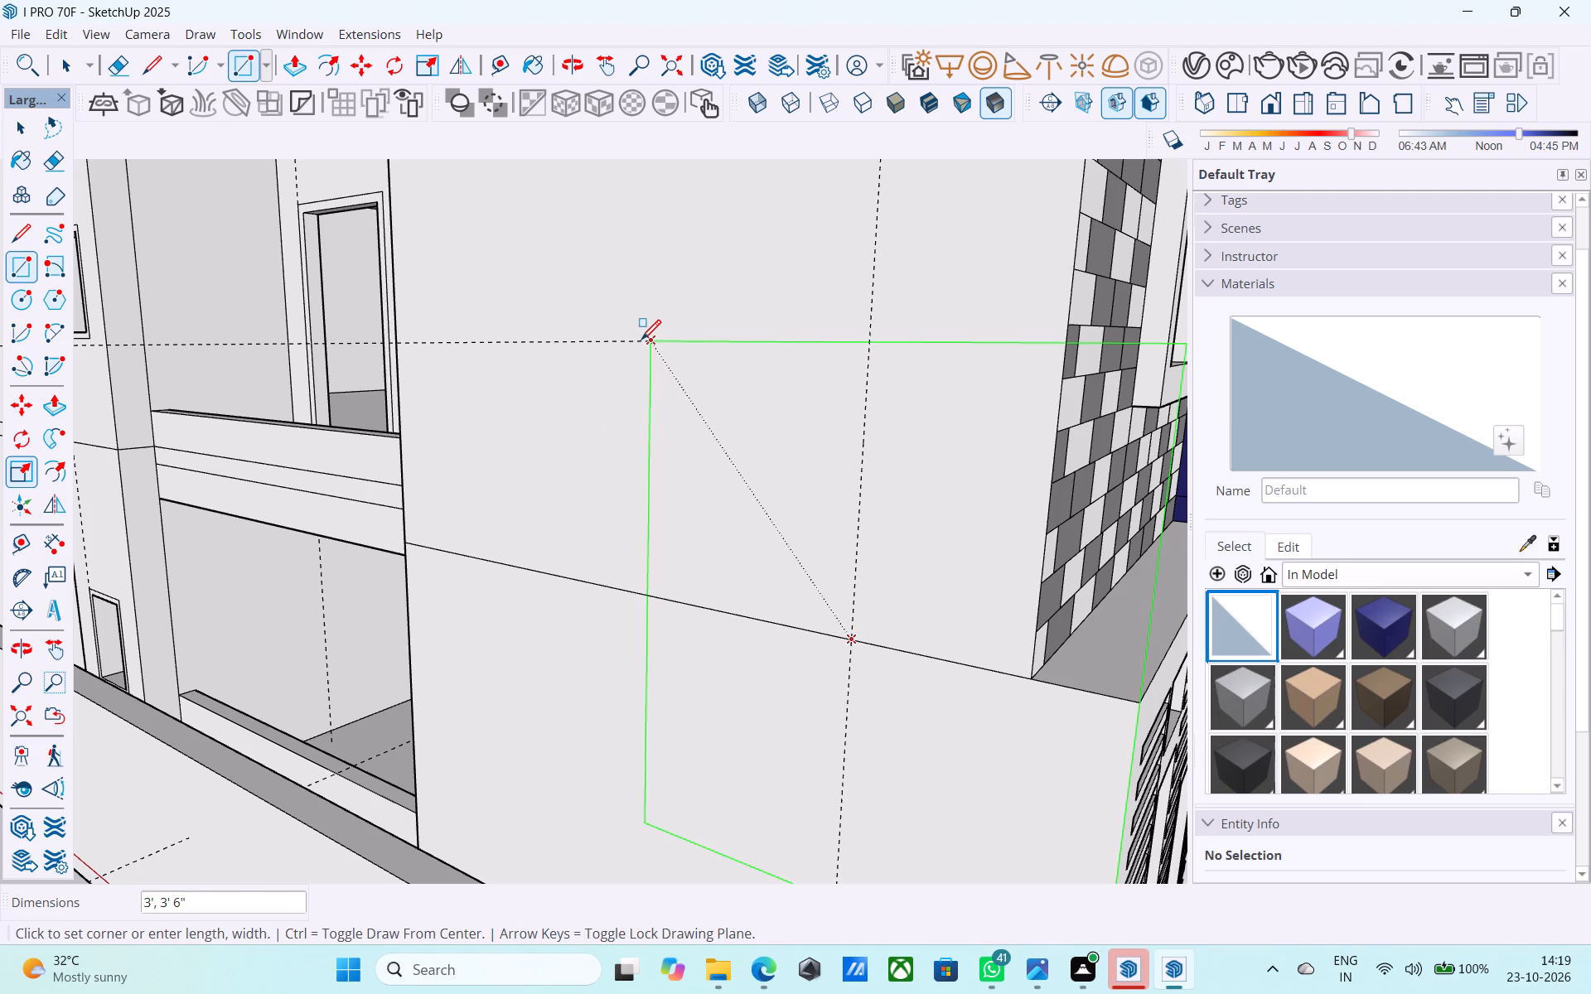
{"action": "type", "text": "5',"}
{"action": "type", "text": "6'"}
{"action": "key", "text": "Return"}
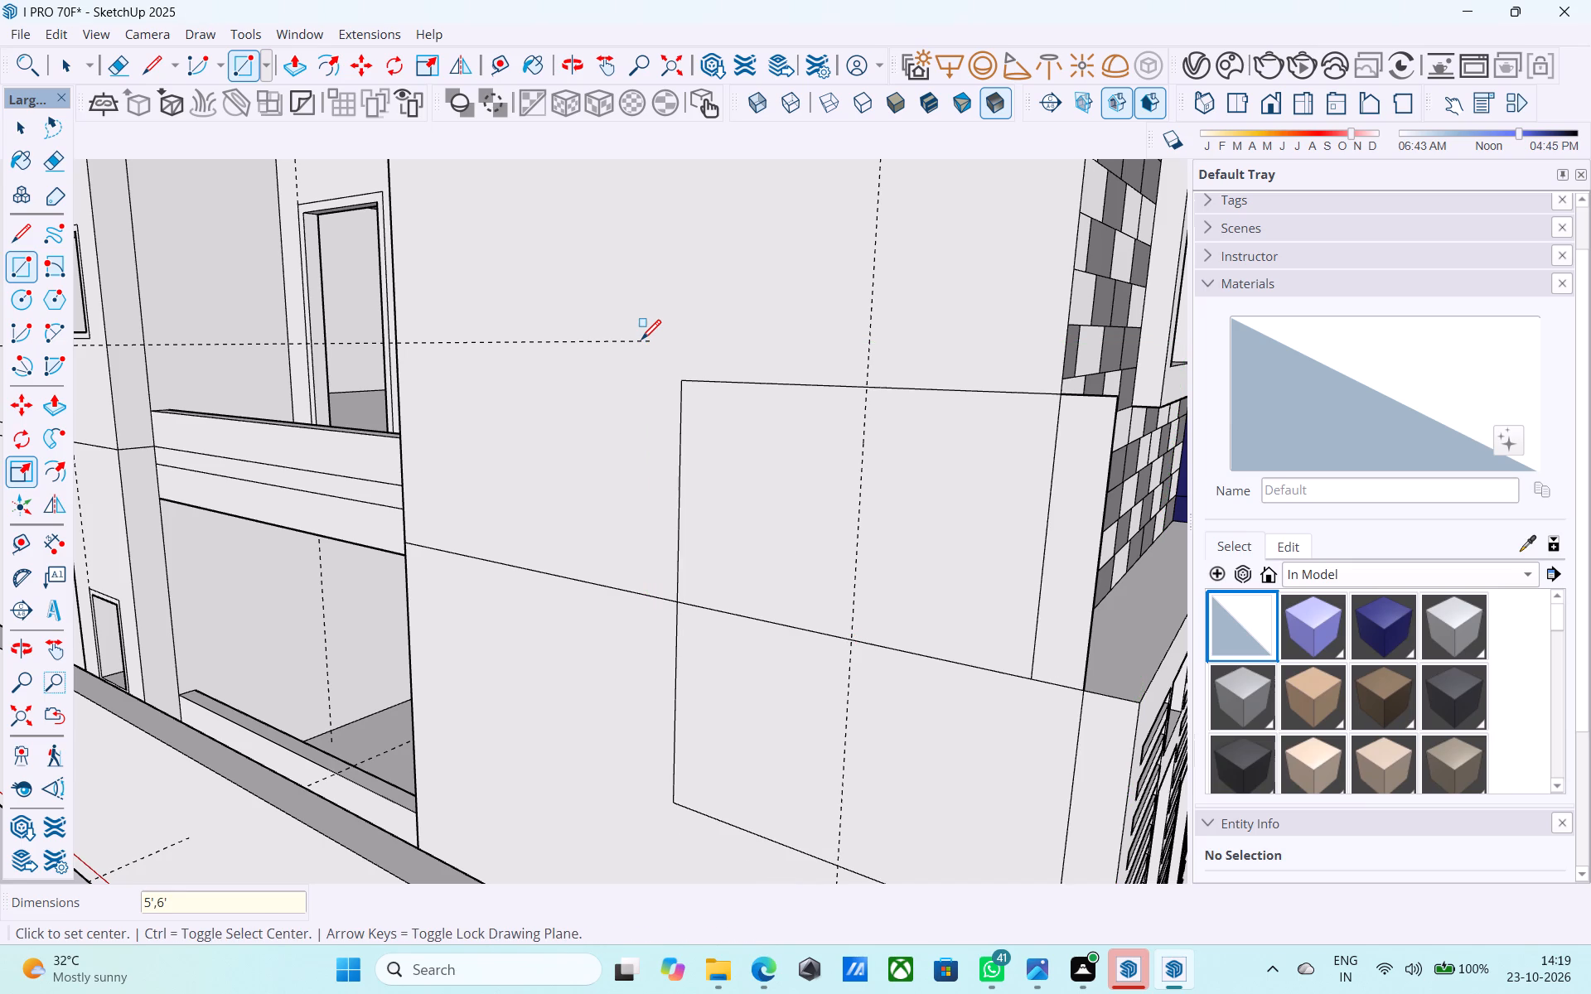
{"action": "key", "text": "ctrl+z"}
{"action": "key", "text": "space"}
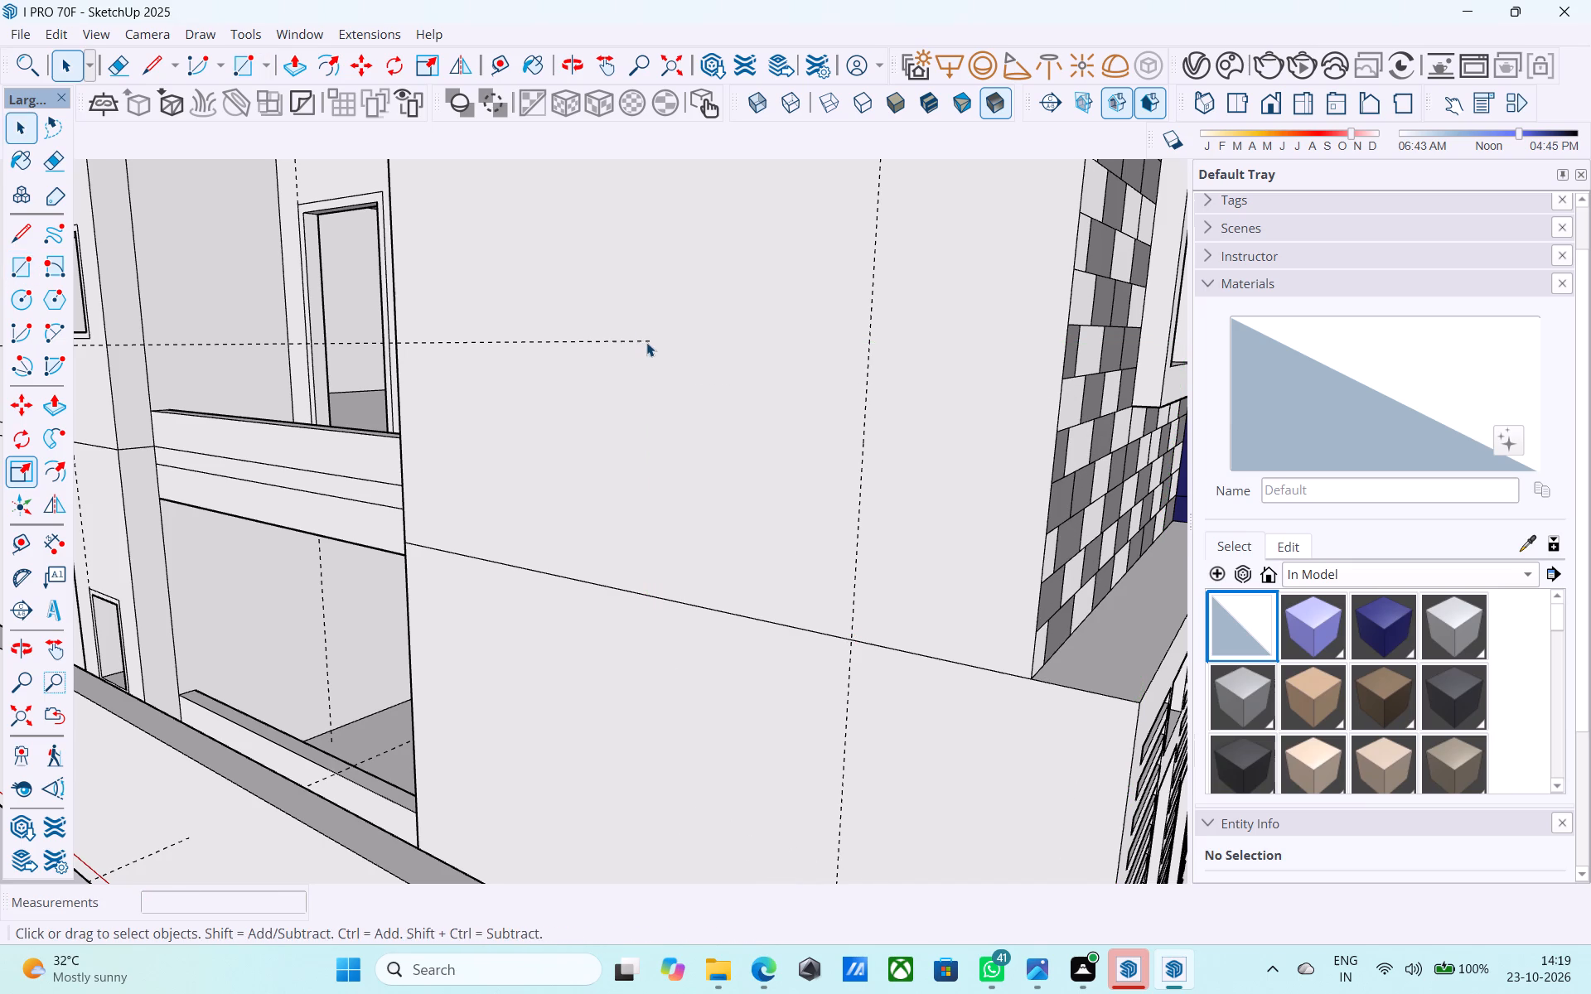
Draw a 4' wide by 6' high rectangle on the first-floor side wall from the guide's intersection with the floor line.
{"action": "scroll", "coordinate": [646, 342], "scroll_direction": "up", "scroll_amount": 1}
{"action": "key", "text": "r"}
{"action": "scroll", "coordinate": [802, 557], "scroll_direction": "down", "scroll_amount": 7}
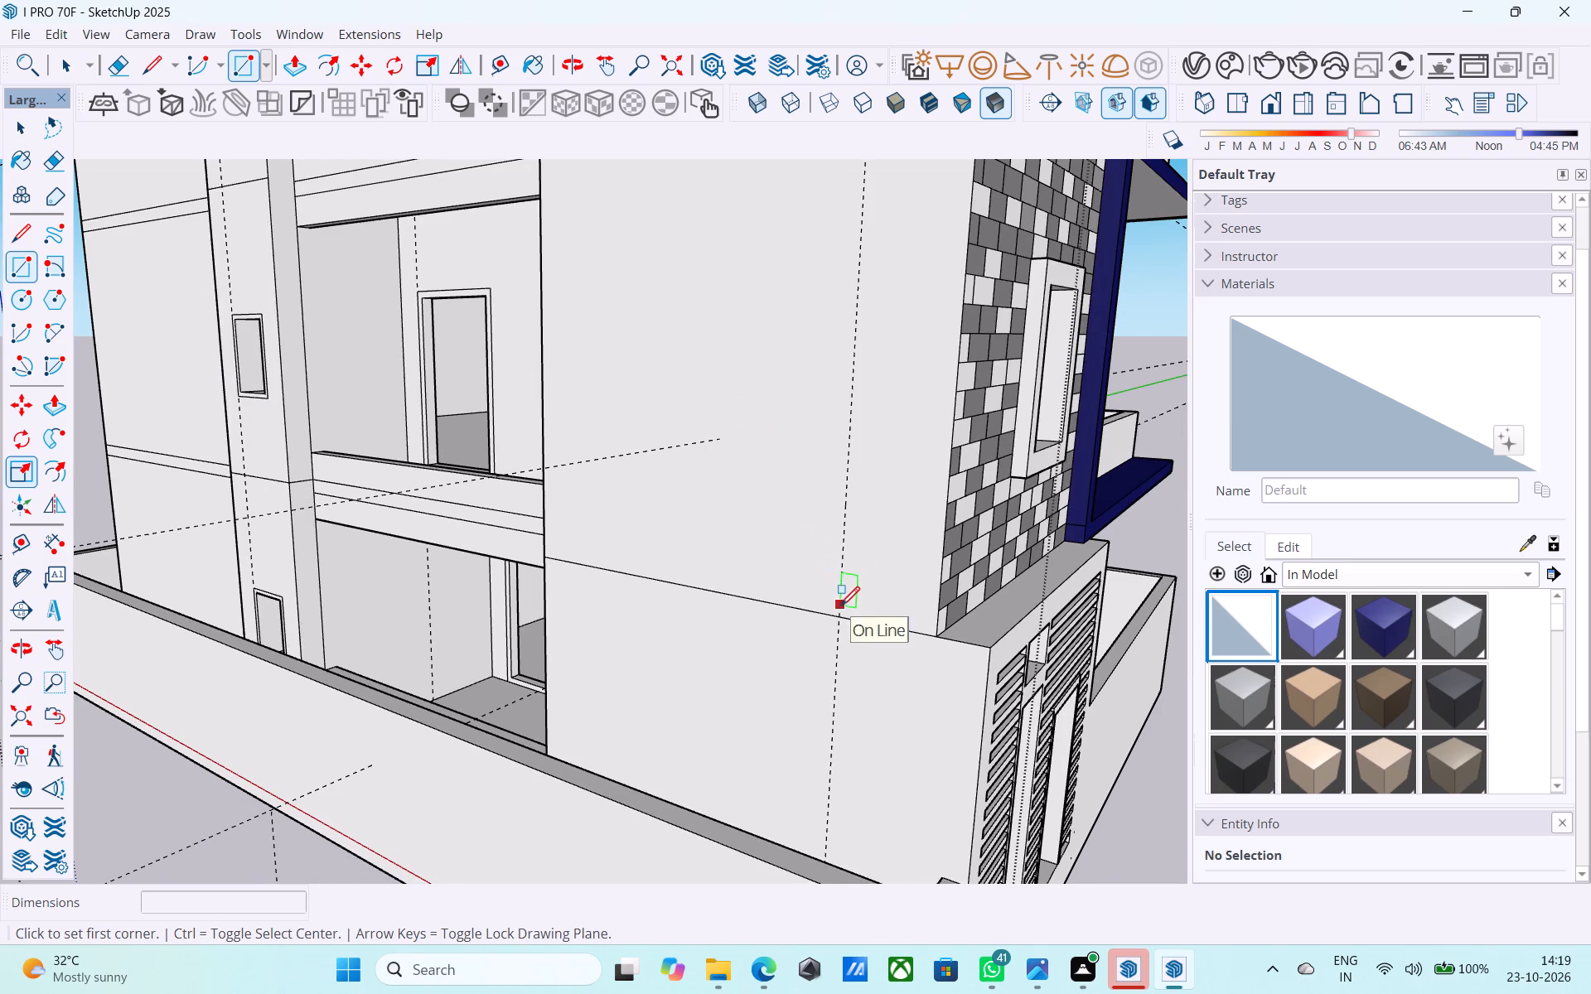
{"action": "left_click", "coordinate": [838, 615]}
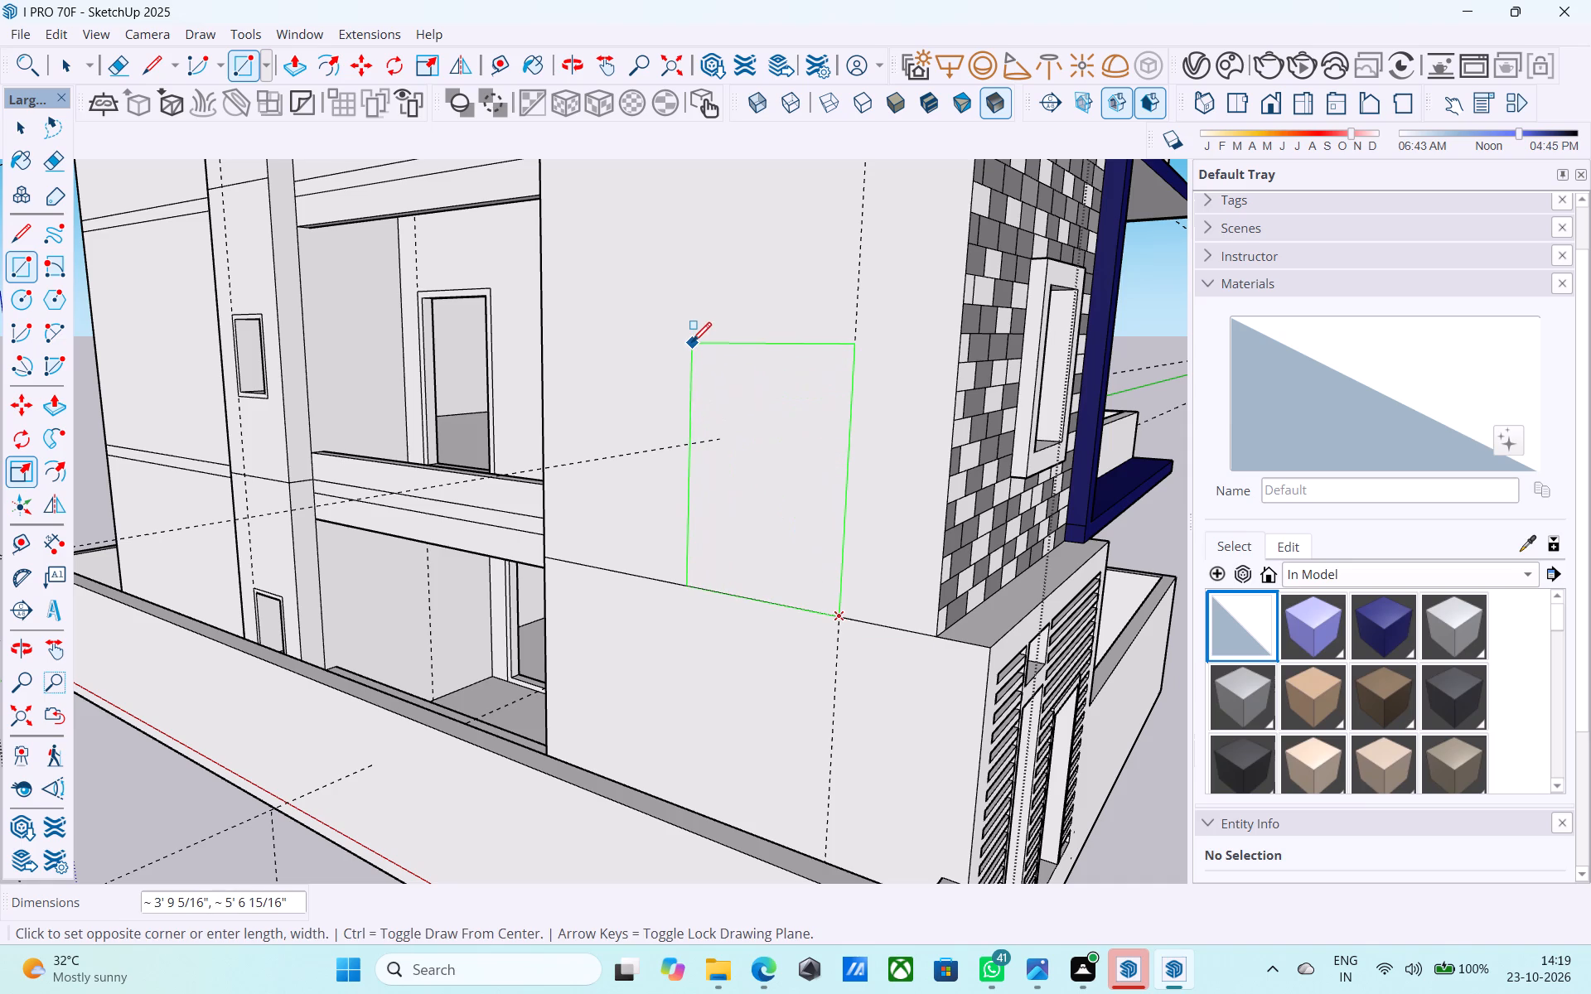
{"action": "type", "text": "4',"}
{"action": "type", "text": "6'"}
{"action": "key", "text": "Return"}
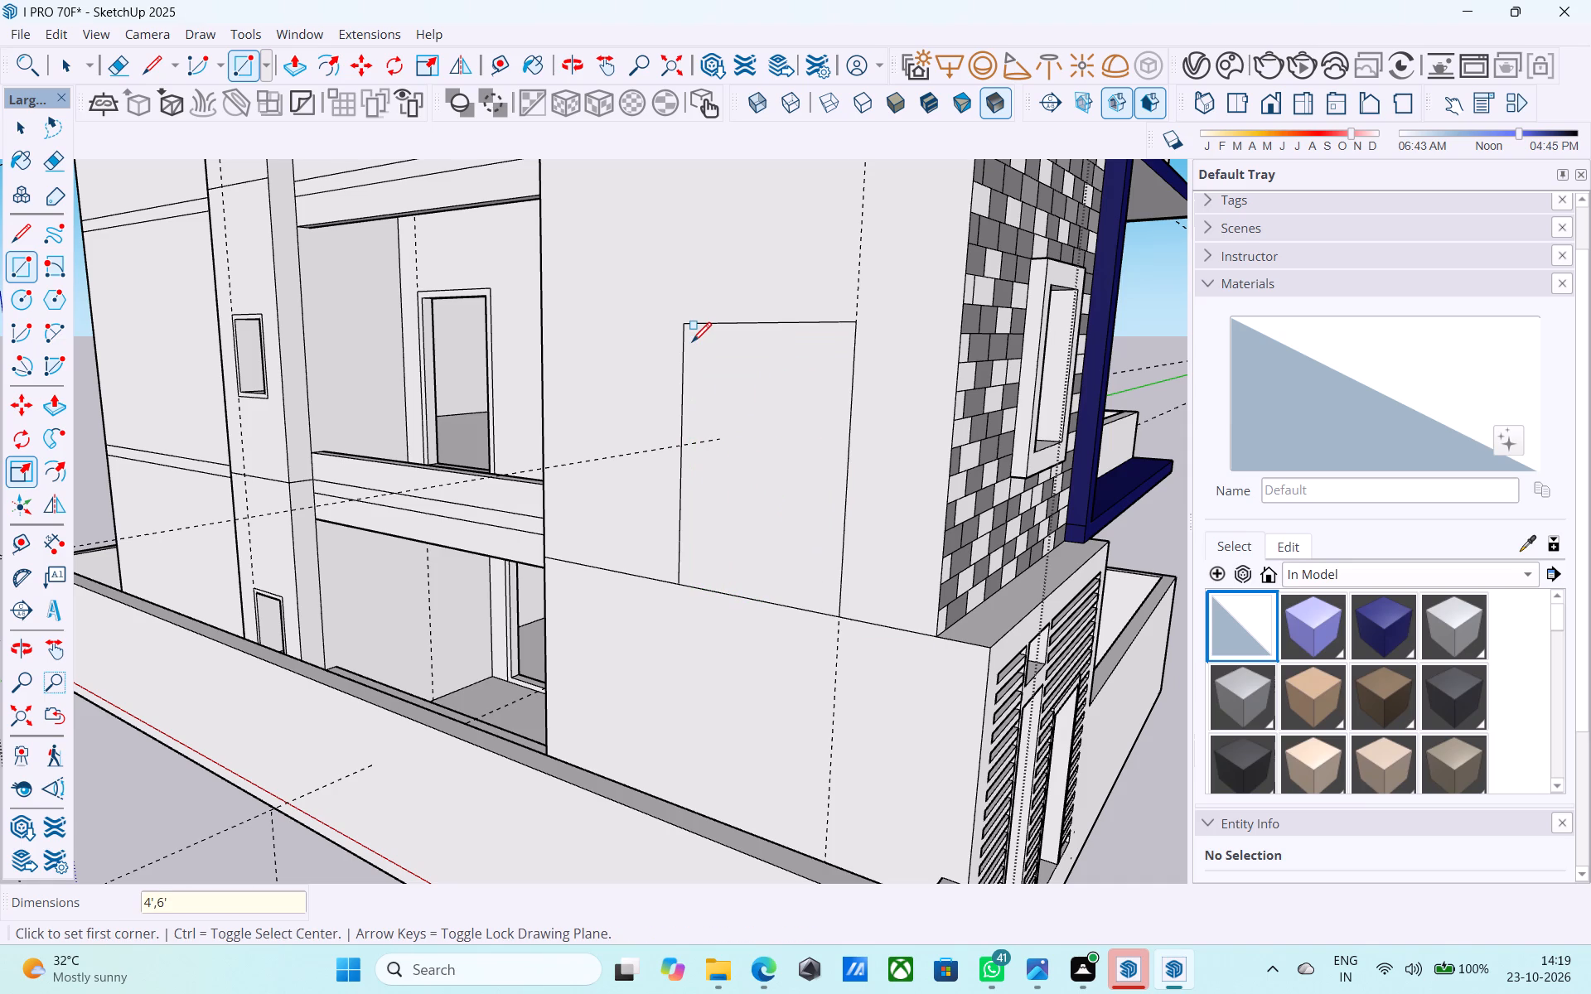
Offset the outline of the 4' by 6' rectangle 3" inward to form an opening frame.
{"action": "scroll", "coordinate": [692, 344], "scroll_direction": "down", "scroll_amount": 5}
{"action": "middle_click_drag", "start_coordinate": [701, 371], "coordinate": [795, 401]}
{"action": "scroll", "coordinate": [664, 421], "scroll_direction": "down", "scroll_amount": 2}
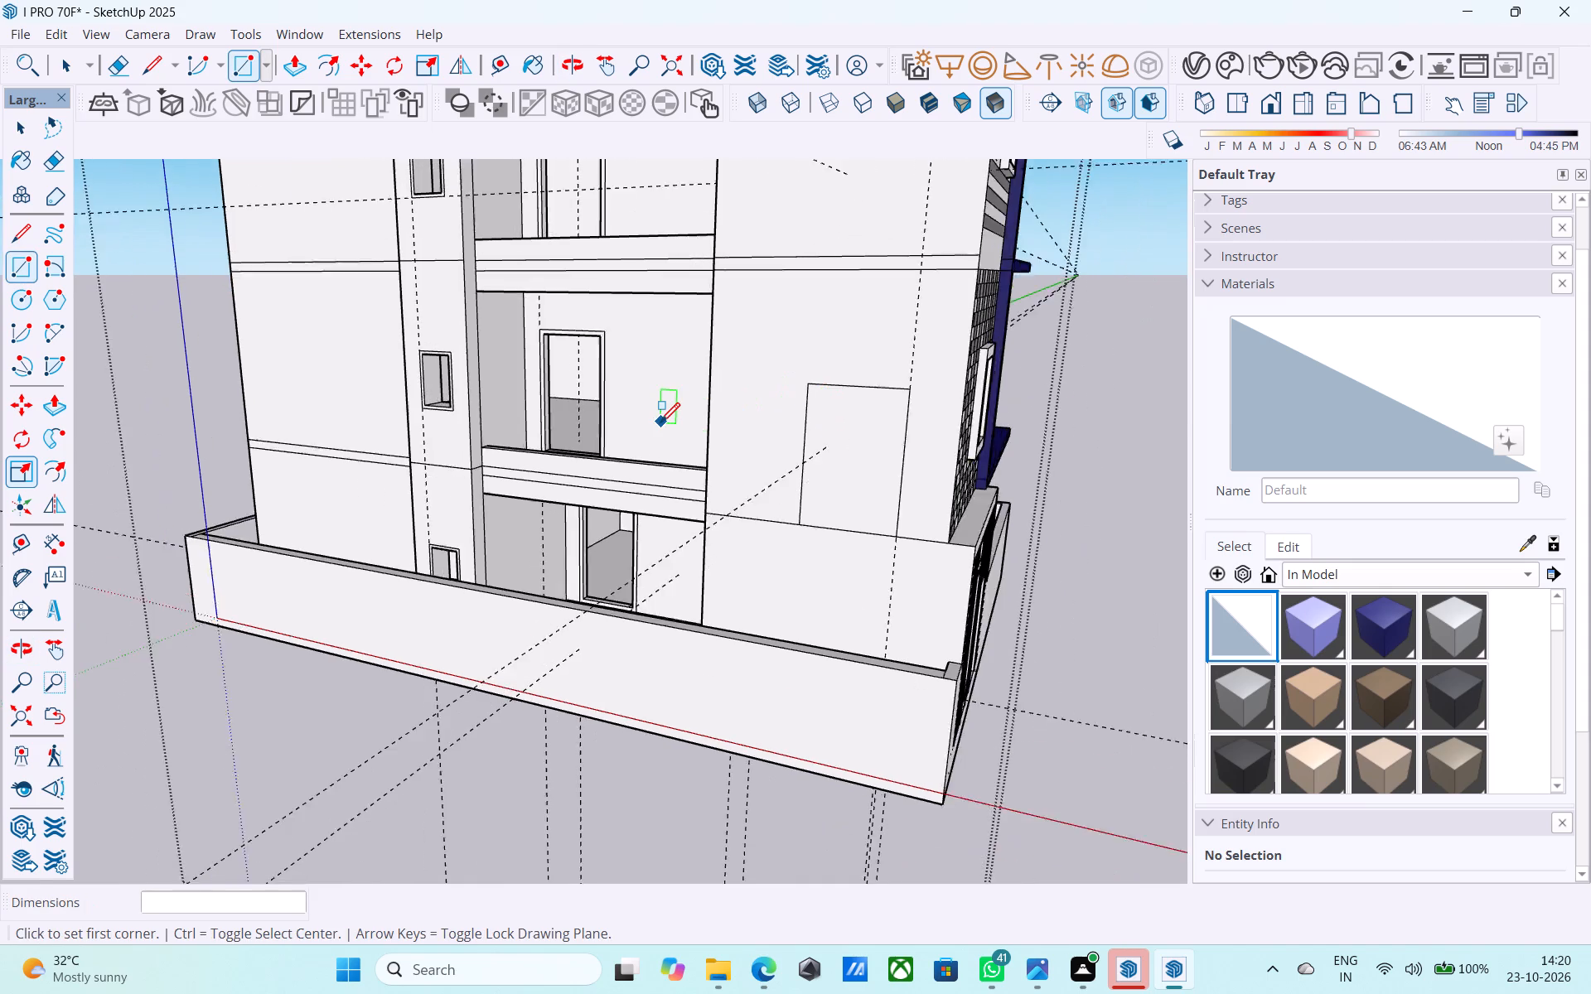
{"action": "scroll", "coordinate": [660, 424], "scroll_direction": "down", "scroll_amount": 3}
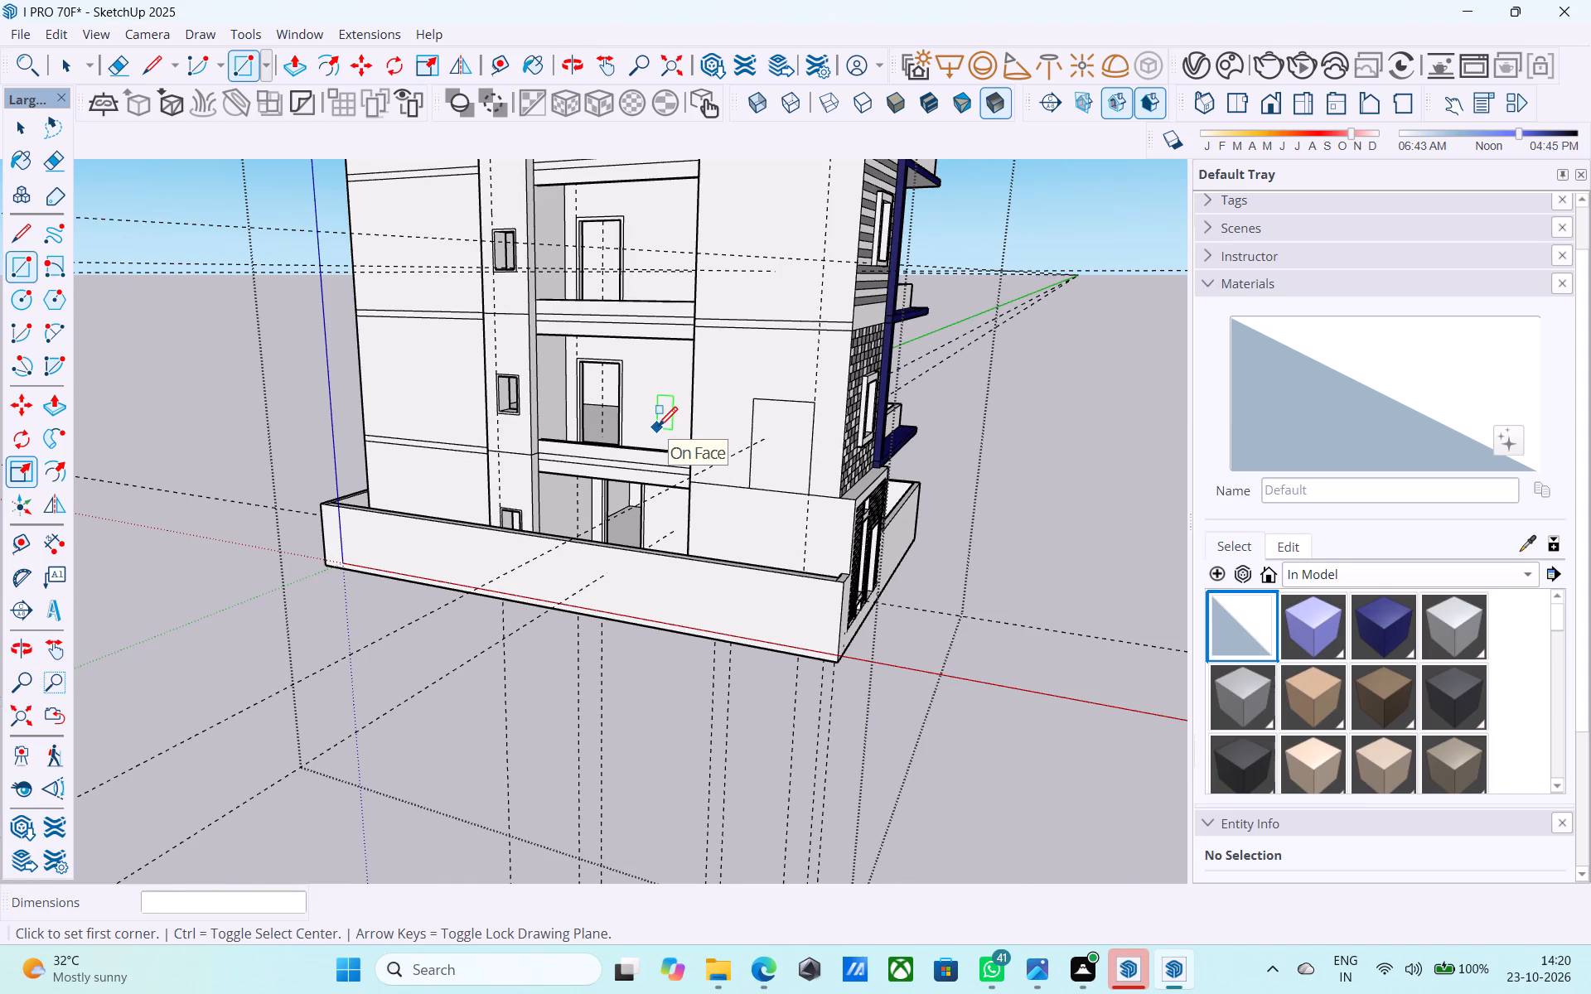
{"action": "scroll", "coordinate": [657, 426], "scroll_direction": "down", "scroll_amount": 5}
{"action": "middle_click_drag", "start_coordinate": [666, 427], "coordinate": [684, 421]}
{"action": "scroll", "coordinate": [723, 445], "scroll_direction": "up", "scroll_amount": 4}
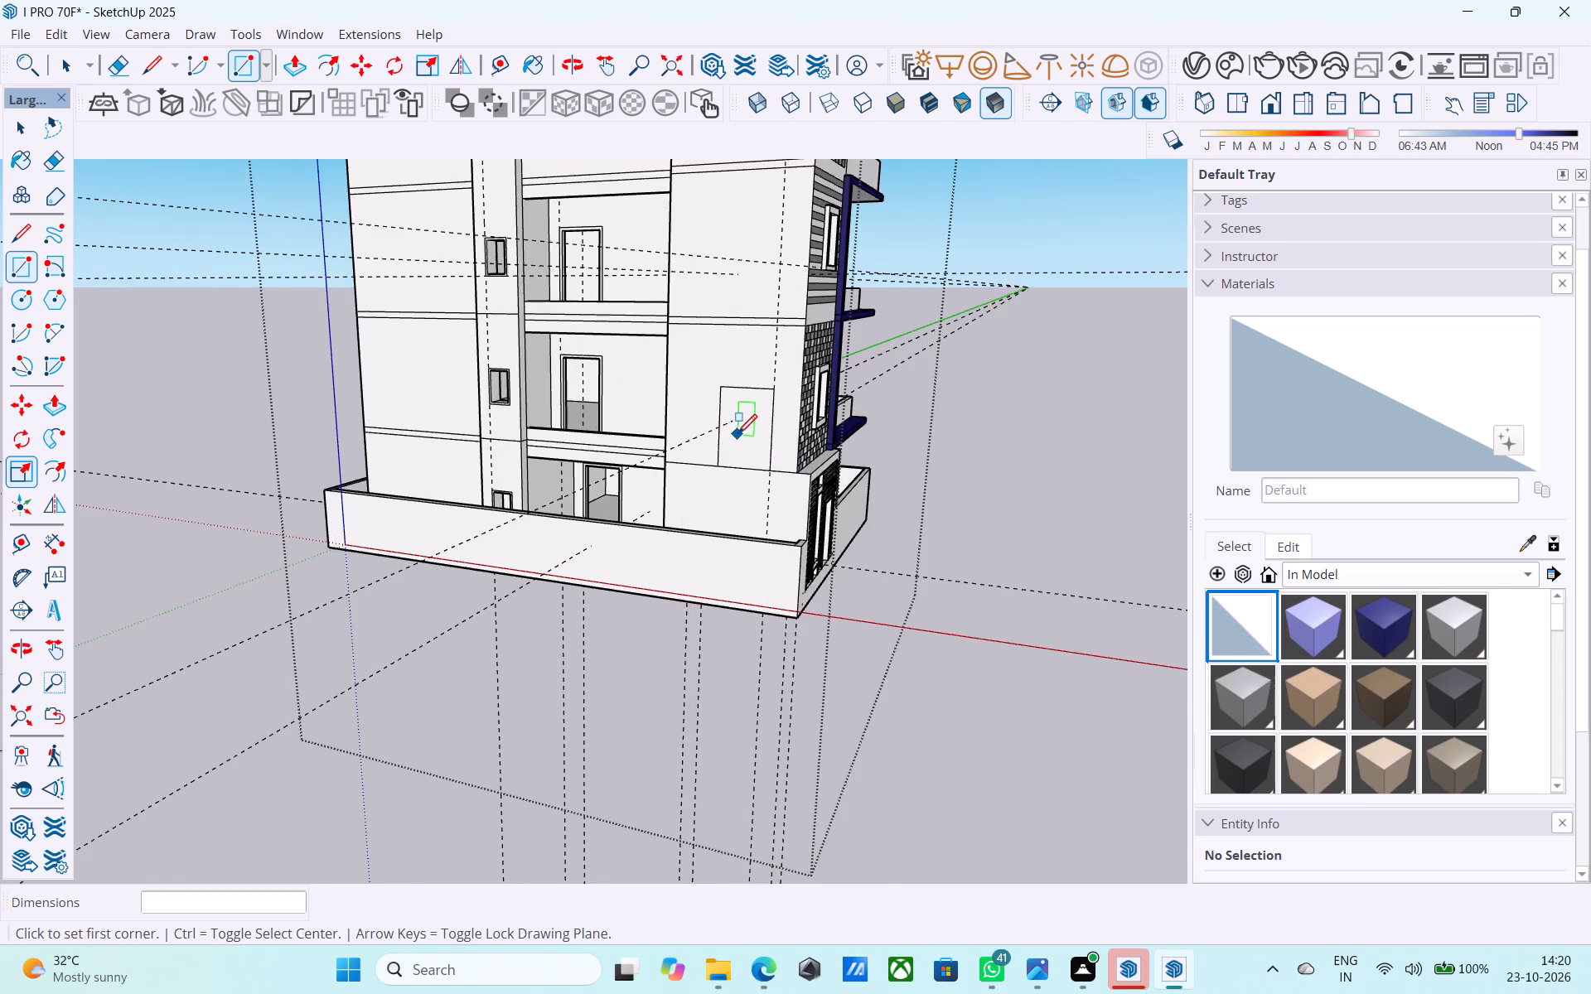
{"action": "key", "text": "space"}
{"action": "scroll", "coordinate": [737, 435], "scroll_direction": "up", "scroll_amount": 4}
{"action": "left_click", "coordinate": [737, 435]}
{"action": "key", "text": "f"}
{"action": "scroll", "coordinate": [737, 435], "scroll_direction": "up", "scroll_amount": 3}
{"action": "left_click", "coordinate": [737, 435]}
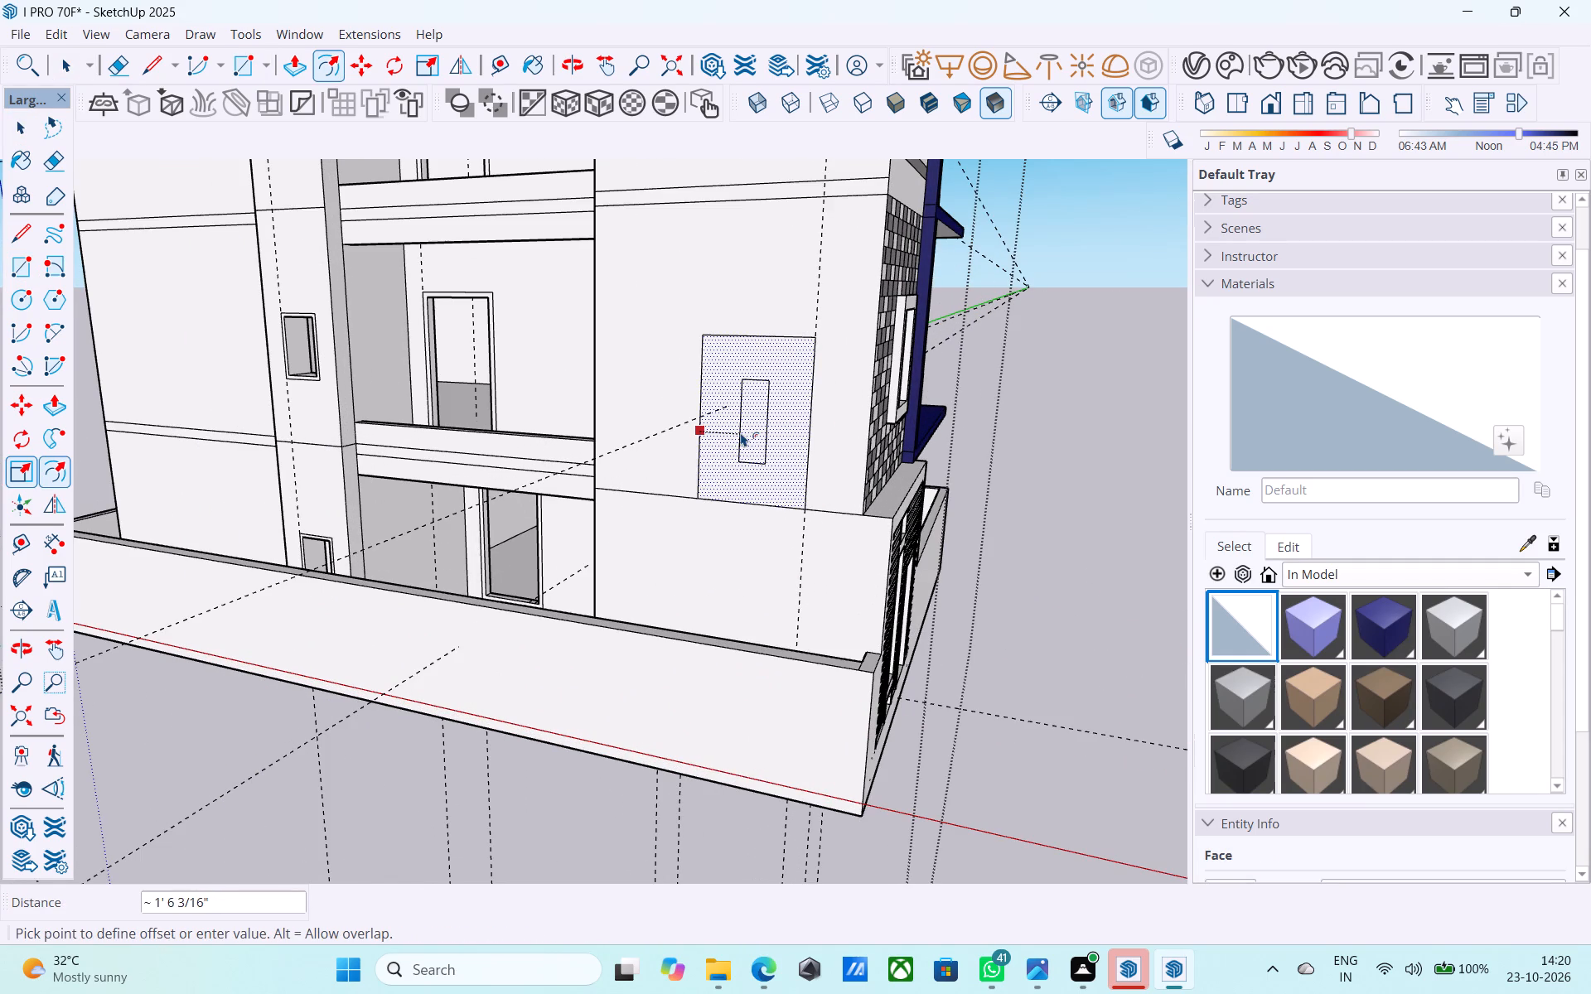
{"action": "type", "text": "3\""}
{"action": "key", "text": "Return"}
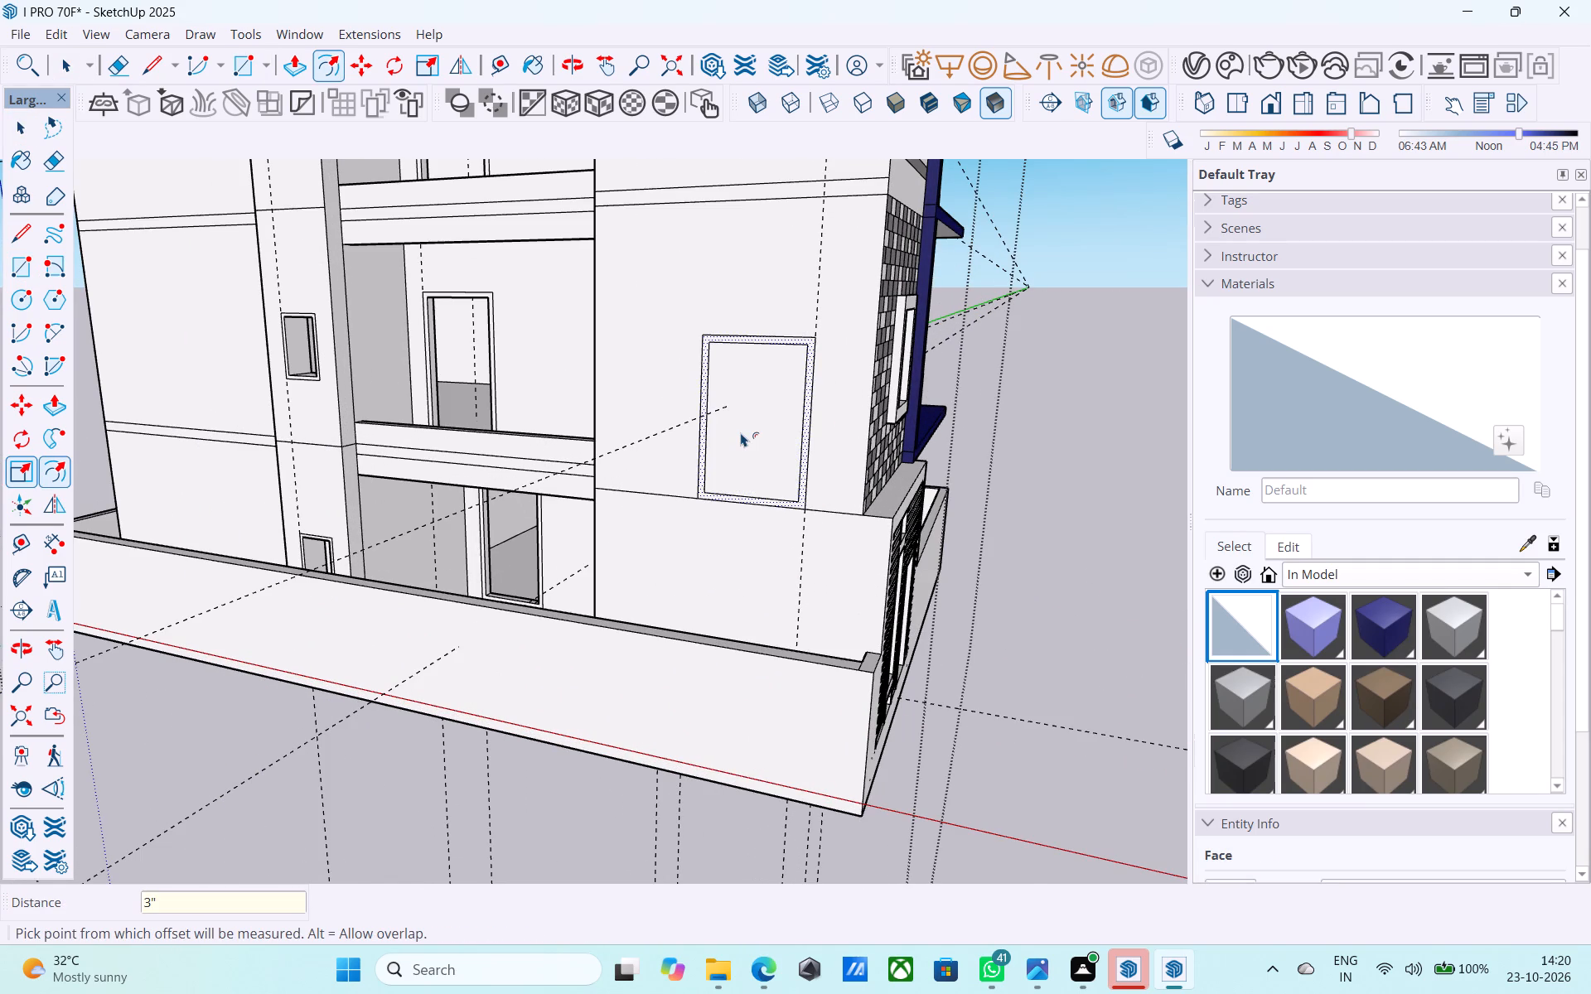
Copy the frame face 11' straight up onto the second-floor side wall, aligned with the floor line and guide.
{"action": "scroll", "coordinate": [741, 432], "scroll_direction": "up", "scroll_amount": 1}
{"action": "key", "text": "space"}
{"action": "type", "text": "M"}
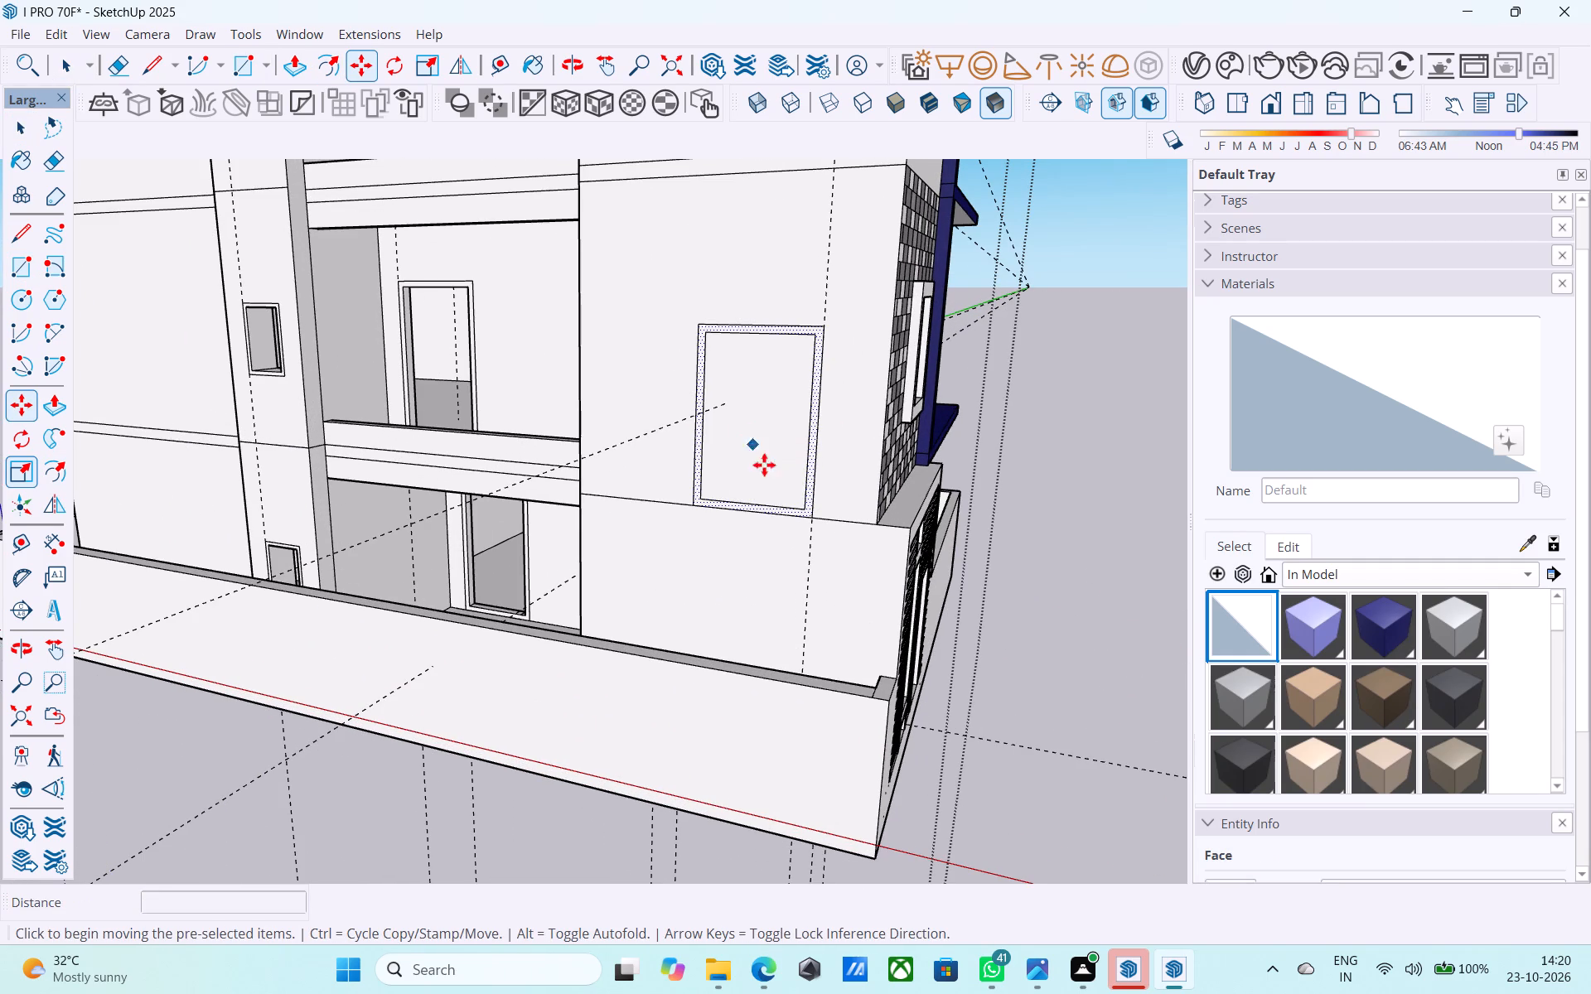
{"action": "left_click", "coordinate": [814, 519]}
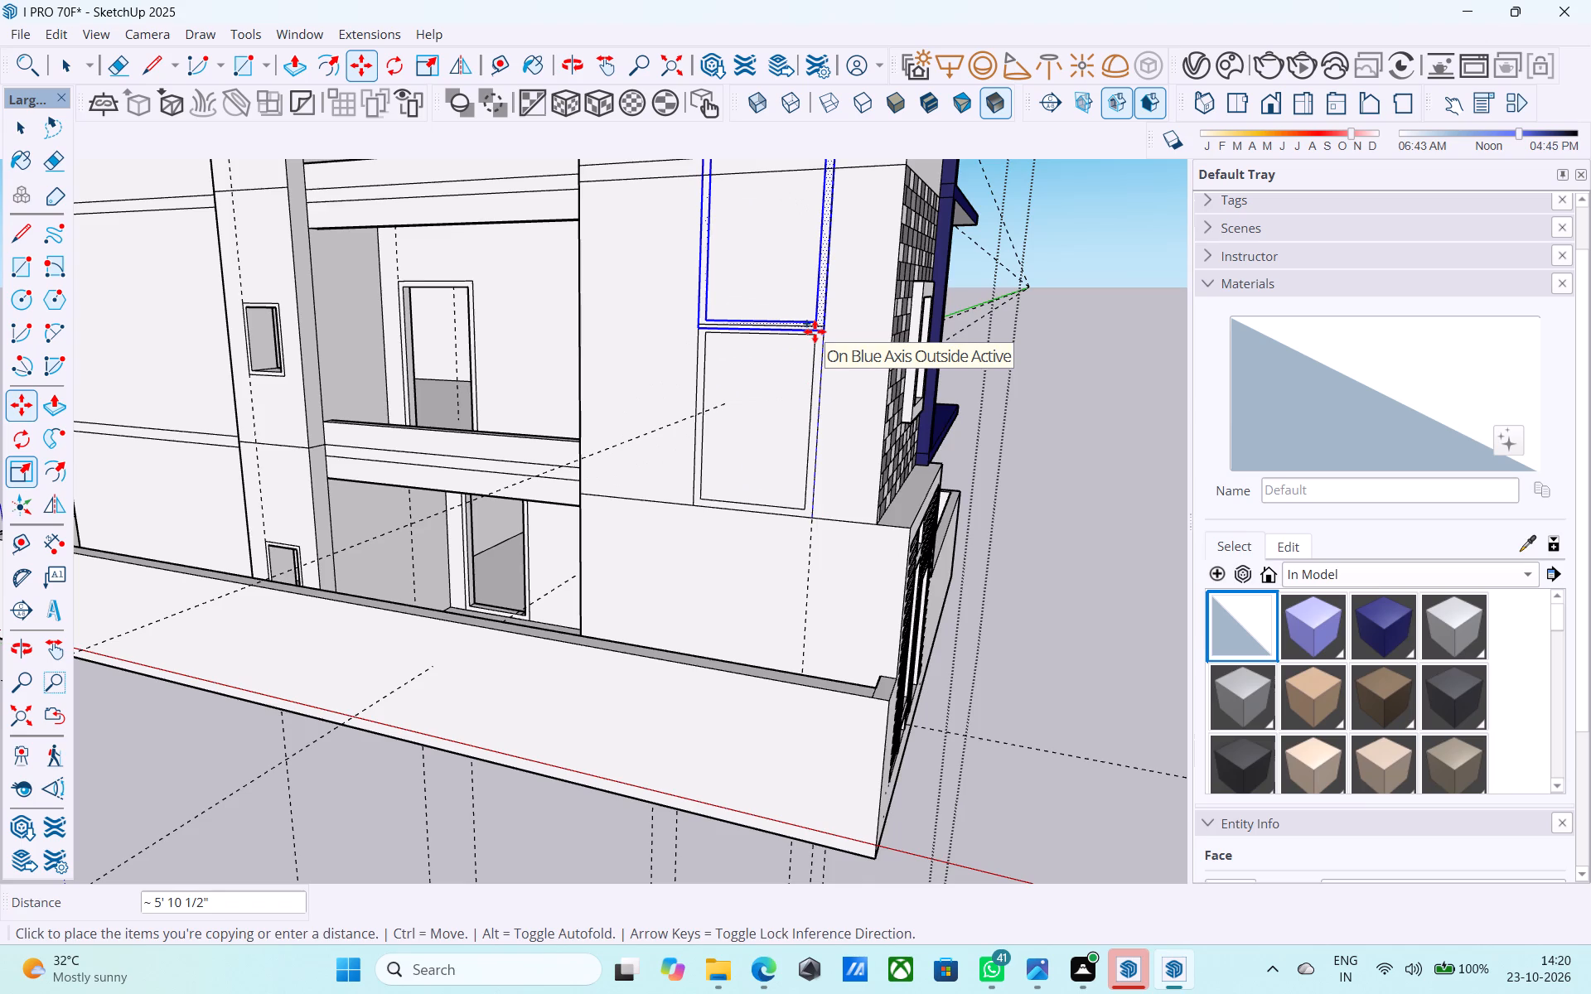
{"action": "scroll", "coordinate": [815, 331], "scroll_direction": "down", "scroll_amount": 5}
{"action": "middle_click_drag", "start_coordinate": [815, 331], "coordinate": [812, 554], "text": "shift"}
{"action": "scroll", "coordinate": [851, 442], "scroll_direction": "up", "scroll_amount": 9}
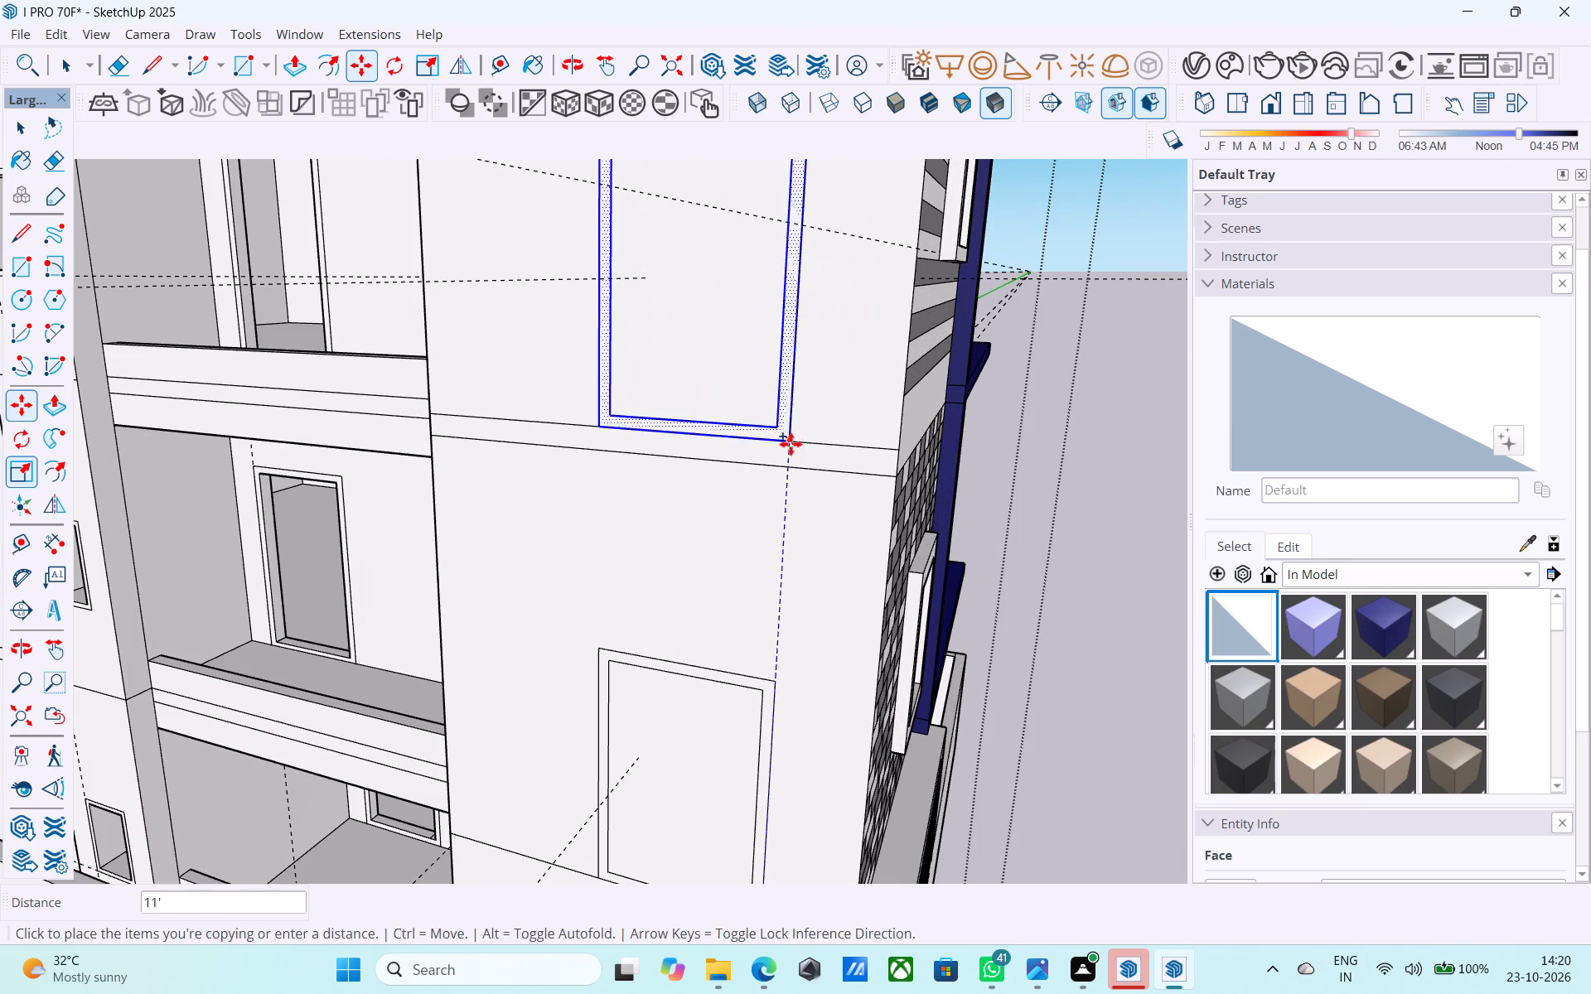
{"action": "left_click", "coordinate": [791, 444]}
Copy the frame from the second-floor side wall straight up onto the third-floor side wall, aligned with the floor line and guide.
{"action": "scroll", "coordinate": [757, 290], "scroll_direction": "down", "scroll_amount": 5}
{"action": "middle_click_drag", "start_coordinate": [757, 294], "coordinate": [736, 410]}
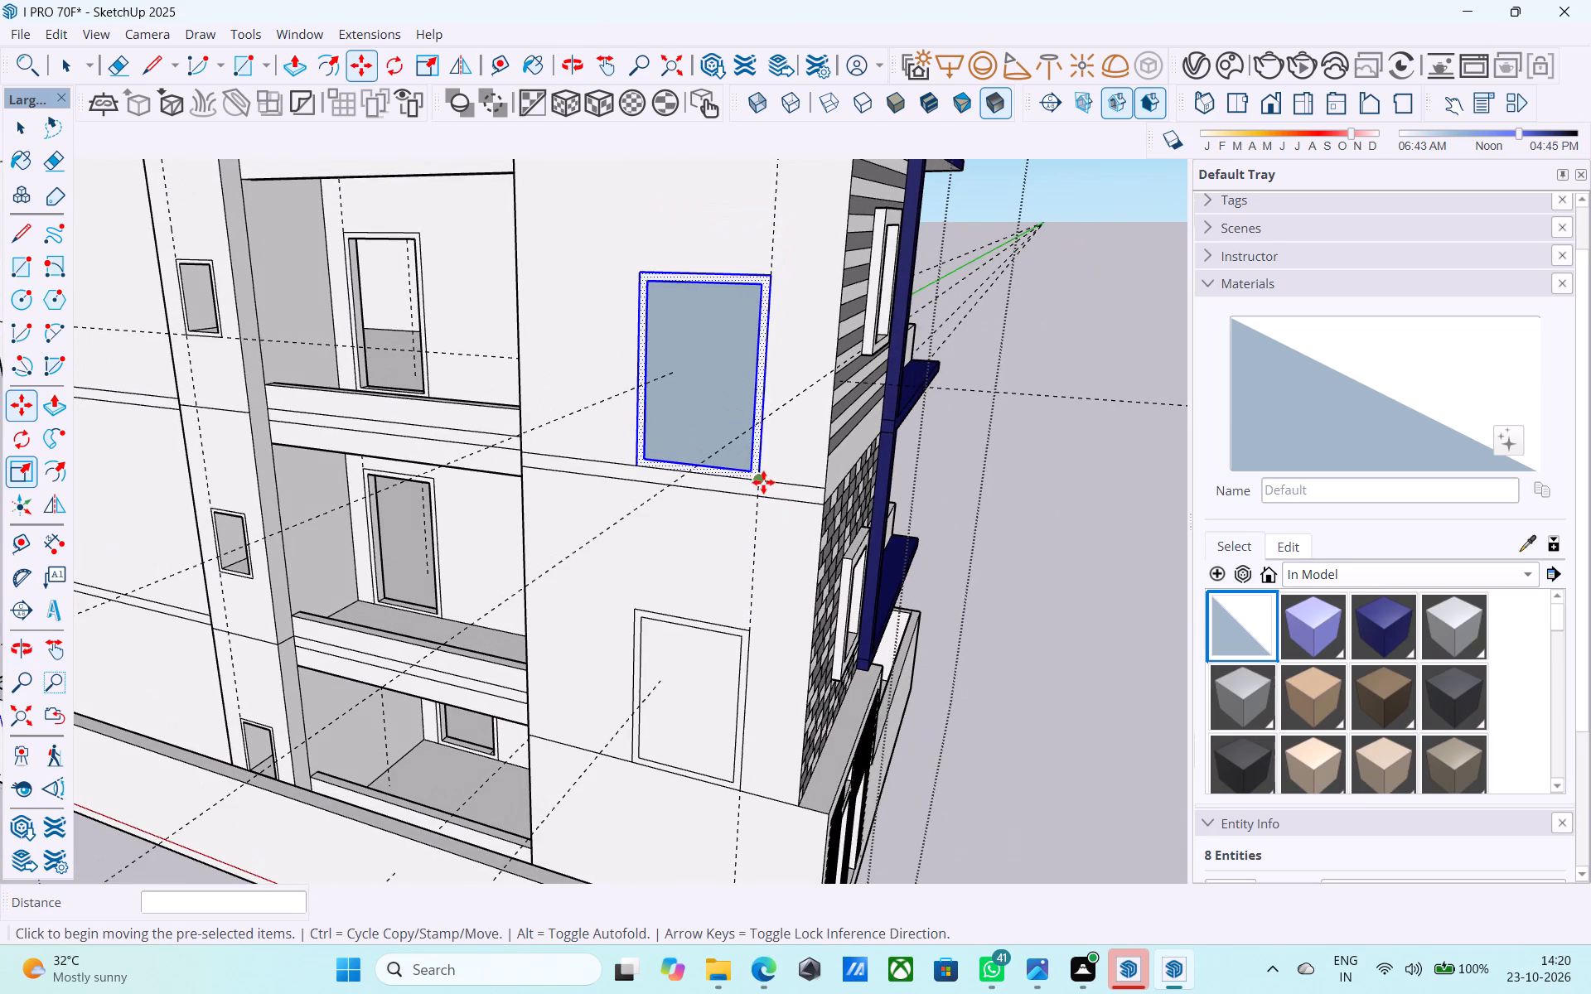
{"action": "left_click", "coordinate": [763, 482]}
{"action": "scroll", "coordinate": [776, 262], "scroll_direction": "down", "scroll_amount": 6}
{"action": "middle_click_drag", "start_coordinate": [776, 262], "coordinate": [762, 579], "text": "shift"}
{"action": "scroll", "coordinate": [754, 504], "scroll_direction": "up", "scroll_amount": 5}
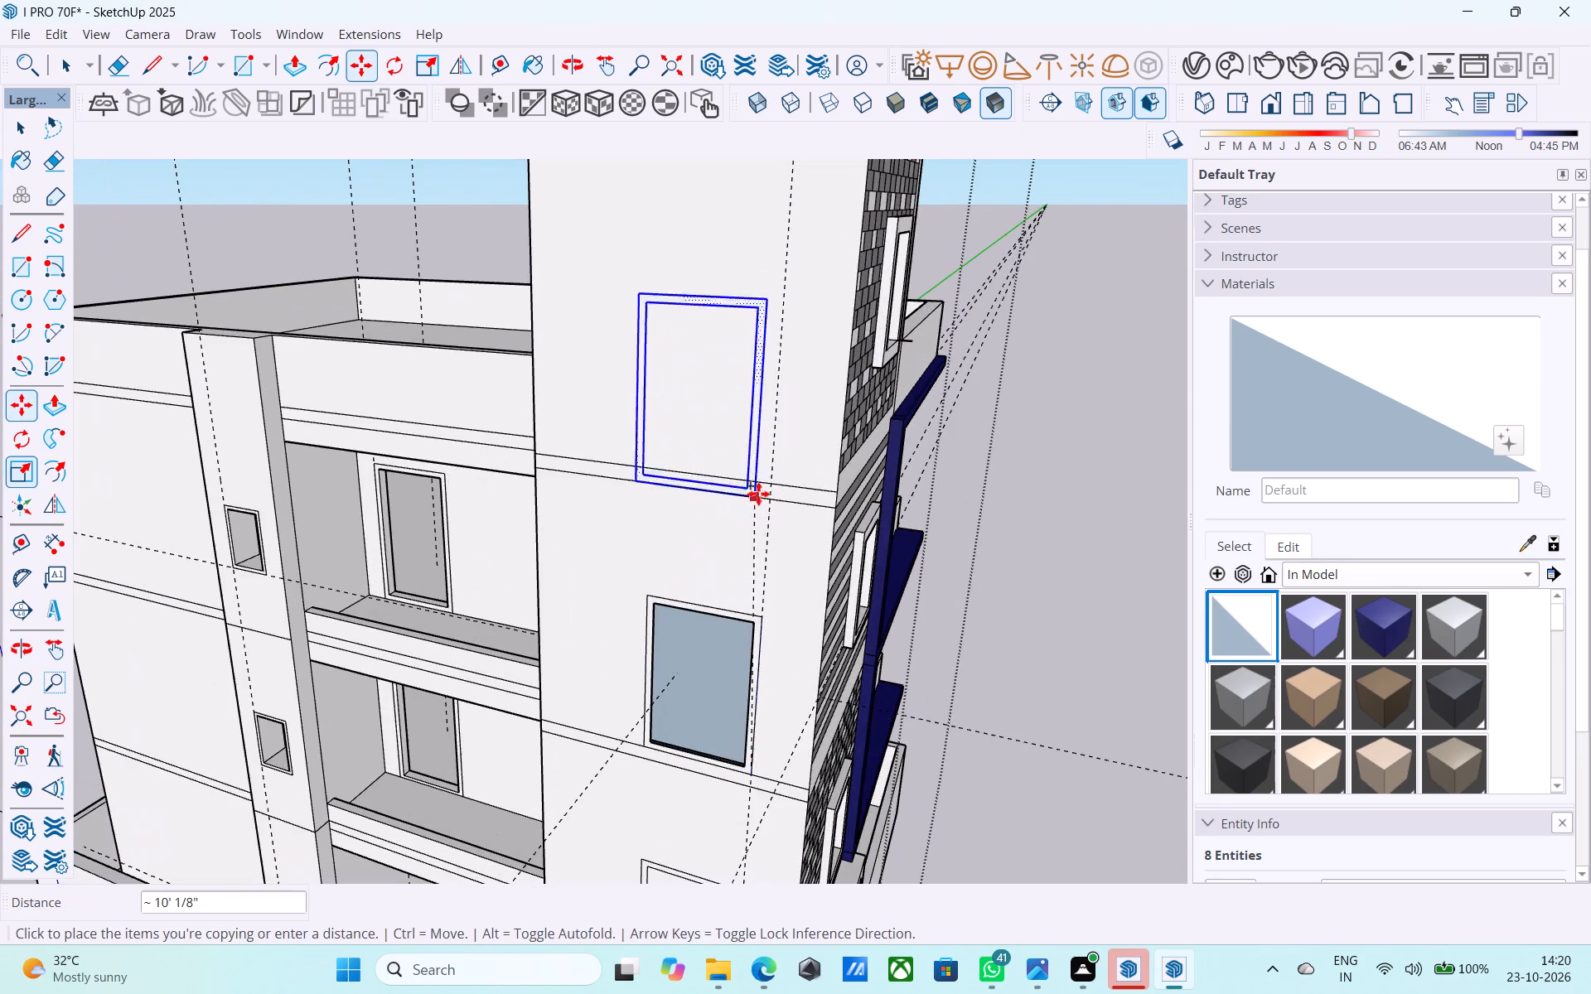
{"action": "left_click", "coordinate": [770, 485]}
Draw 5' 6" by 3' 6" rectangles over the inner outlines of the third-floor and second-floor frames on the side wall.
{"action": "scroll", "coordinate": [759, 346], "scroll_direction": "up", "scroll_amount": 1}
{"action": "scroll", "coordinate": [758, 345], "scroll_direction": "down", "scroll_amount": 6}
{"action": "middle_click_drag", "start_coordinate": [757, 349], "coordinate": [747, 357]}
{"action": "key", "text": "r"}
{"action": "scroll", "coordinate": [723, 342], "scroll_direction": "up", "scroll_amount": 5}
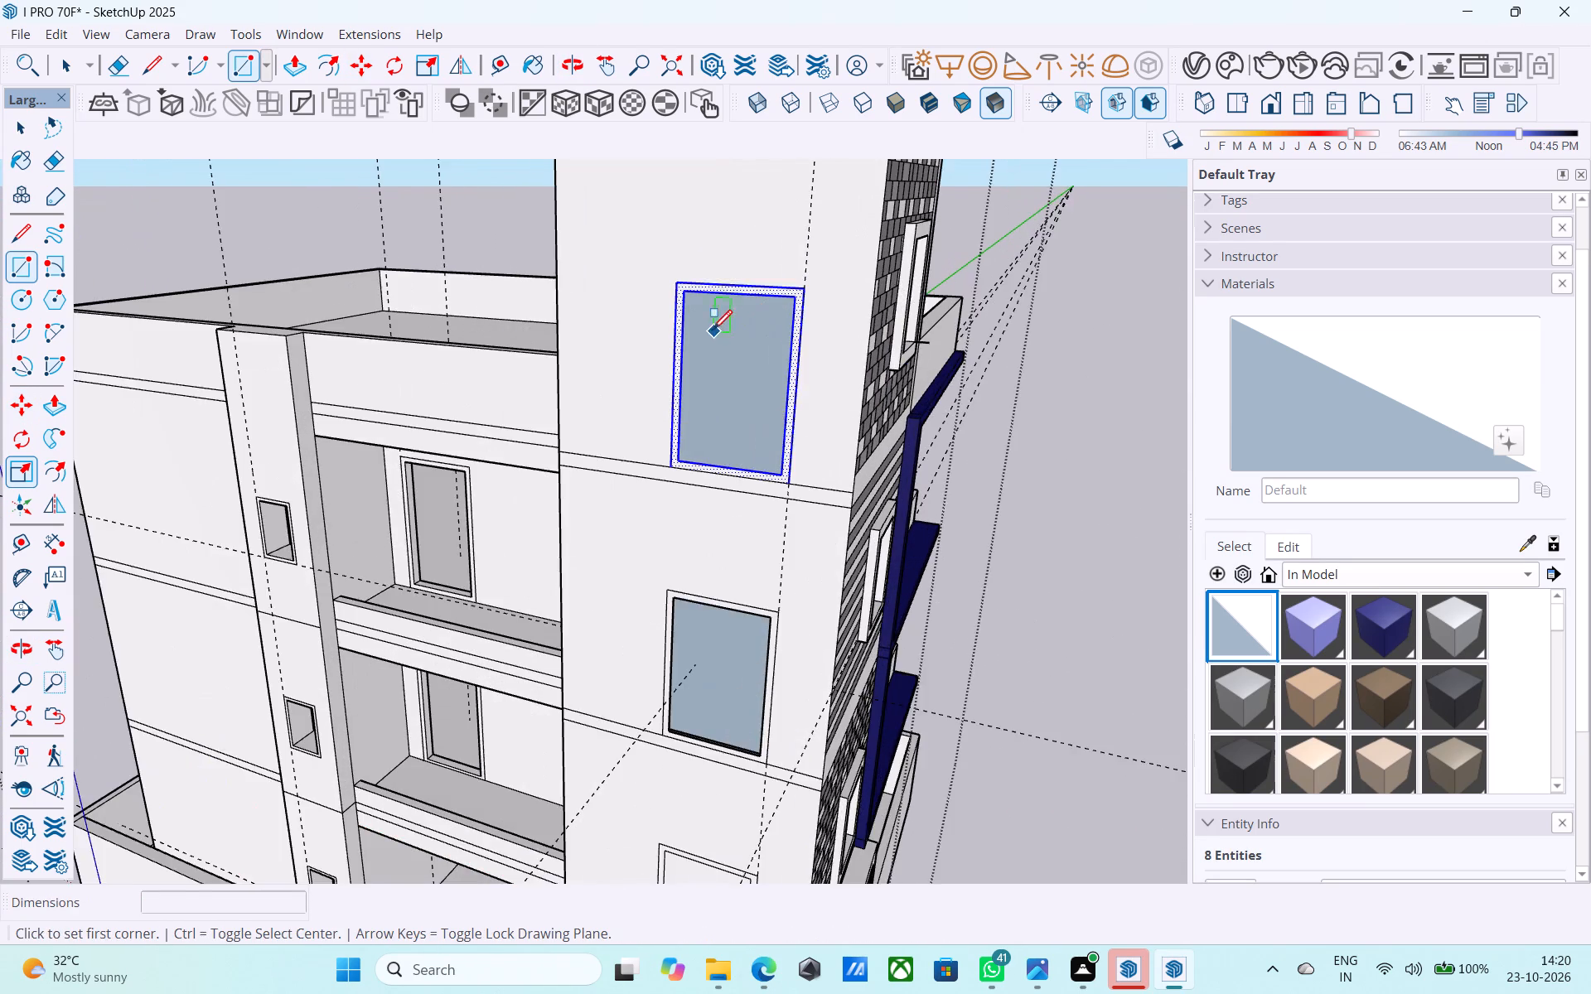
{"action": "left_click", "coordinate": [684, 293]}
{"action": "left_click", "coordinate": [793, 486]}
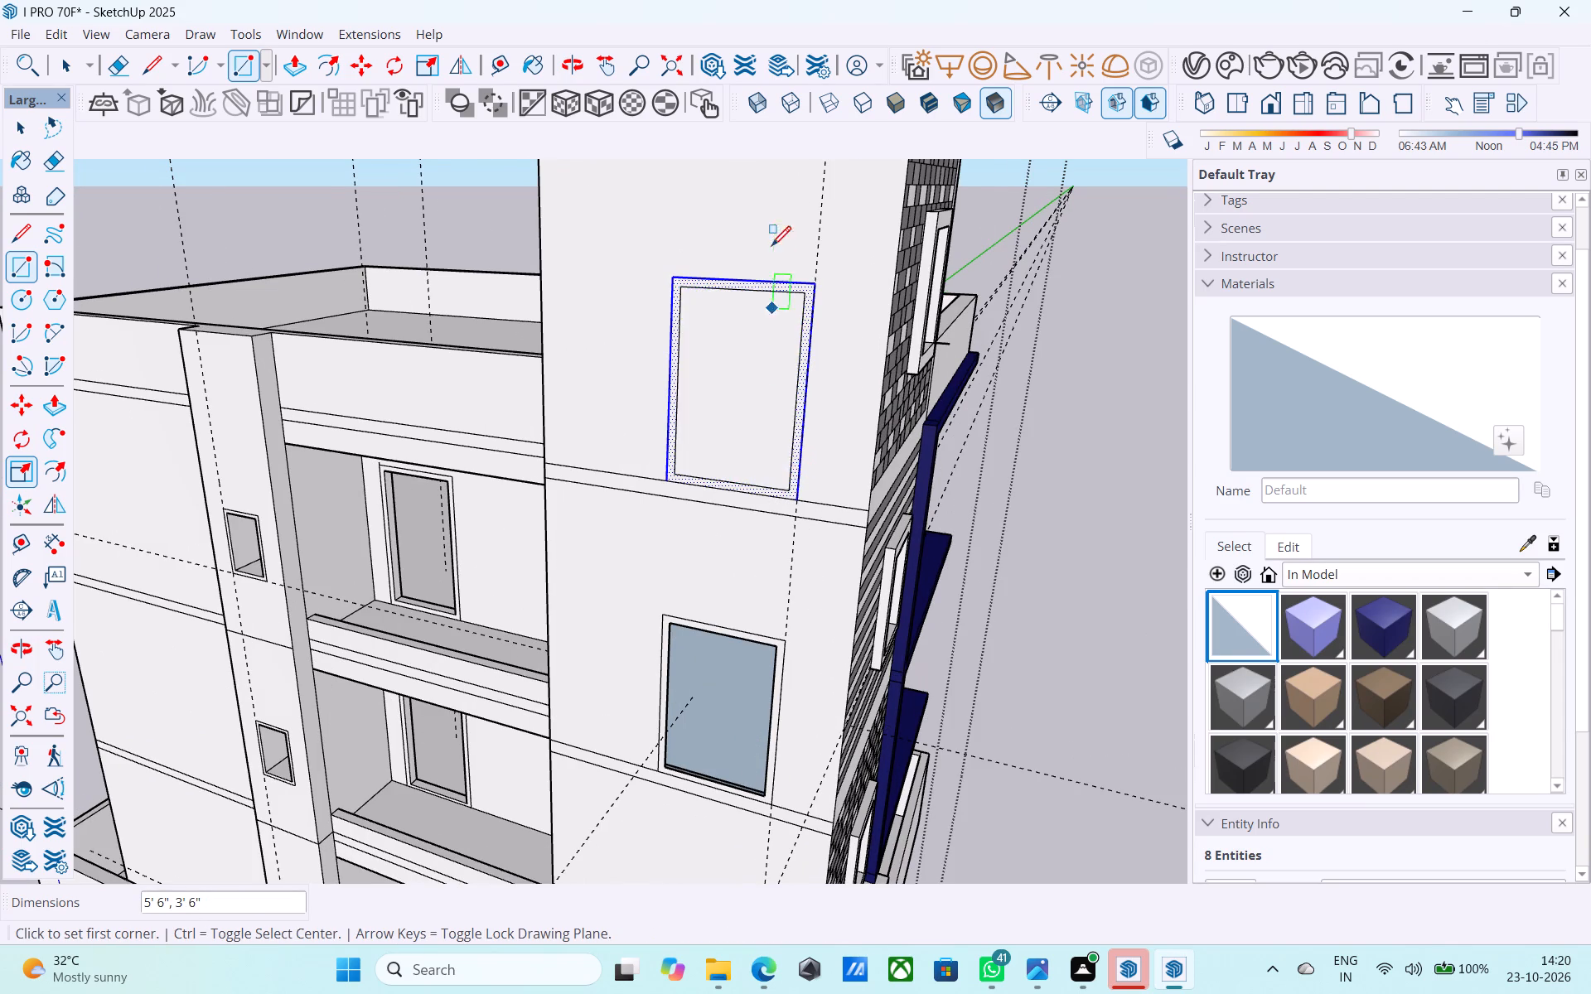
{"action": "scroll", "coordinate": [771, 248], "scroll_direction": "down", "scroll_amount": 8}
{"action": "scroll", "coordinate": [742, 468], "scroll_direction": "up", "scroll_amount": 6}
{"action": "left_click", "coordinate": [691, 470]}
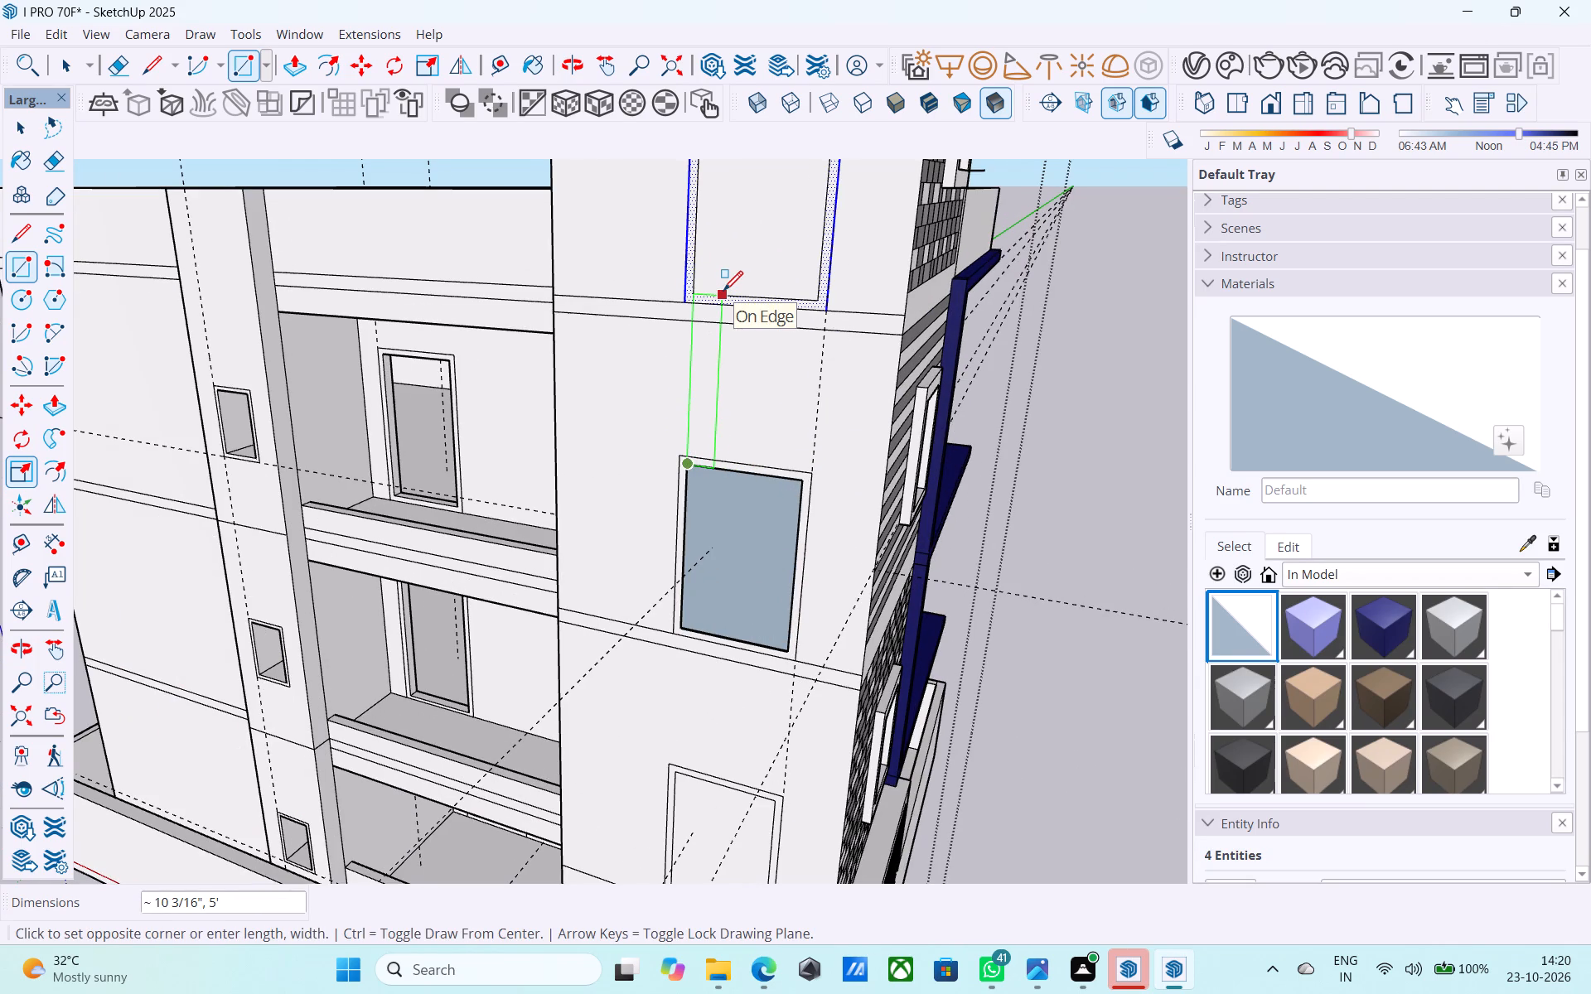
{"action": "scroll", "coordinate": [723, 292], "scroll_direction": "down", "scroll_amount": 5}
{"action": "scroll", "coordinate": [757, 548], "scroll_direction": "up", "scroll_amount": 8}
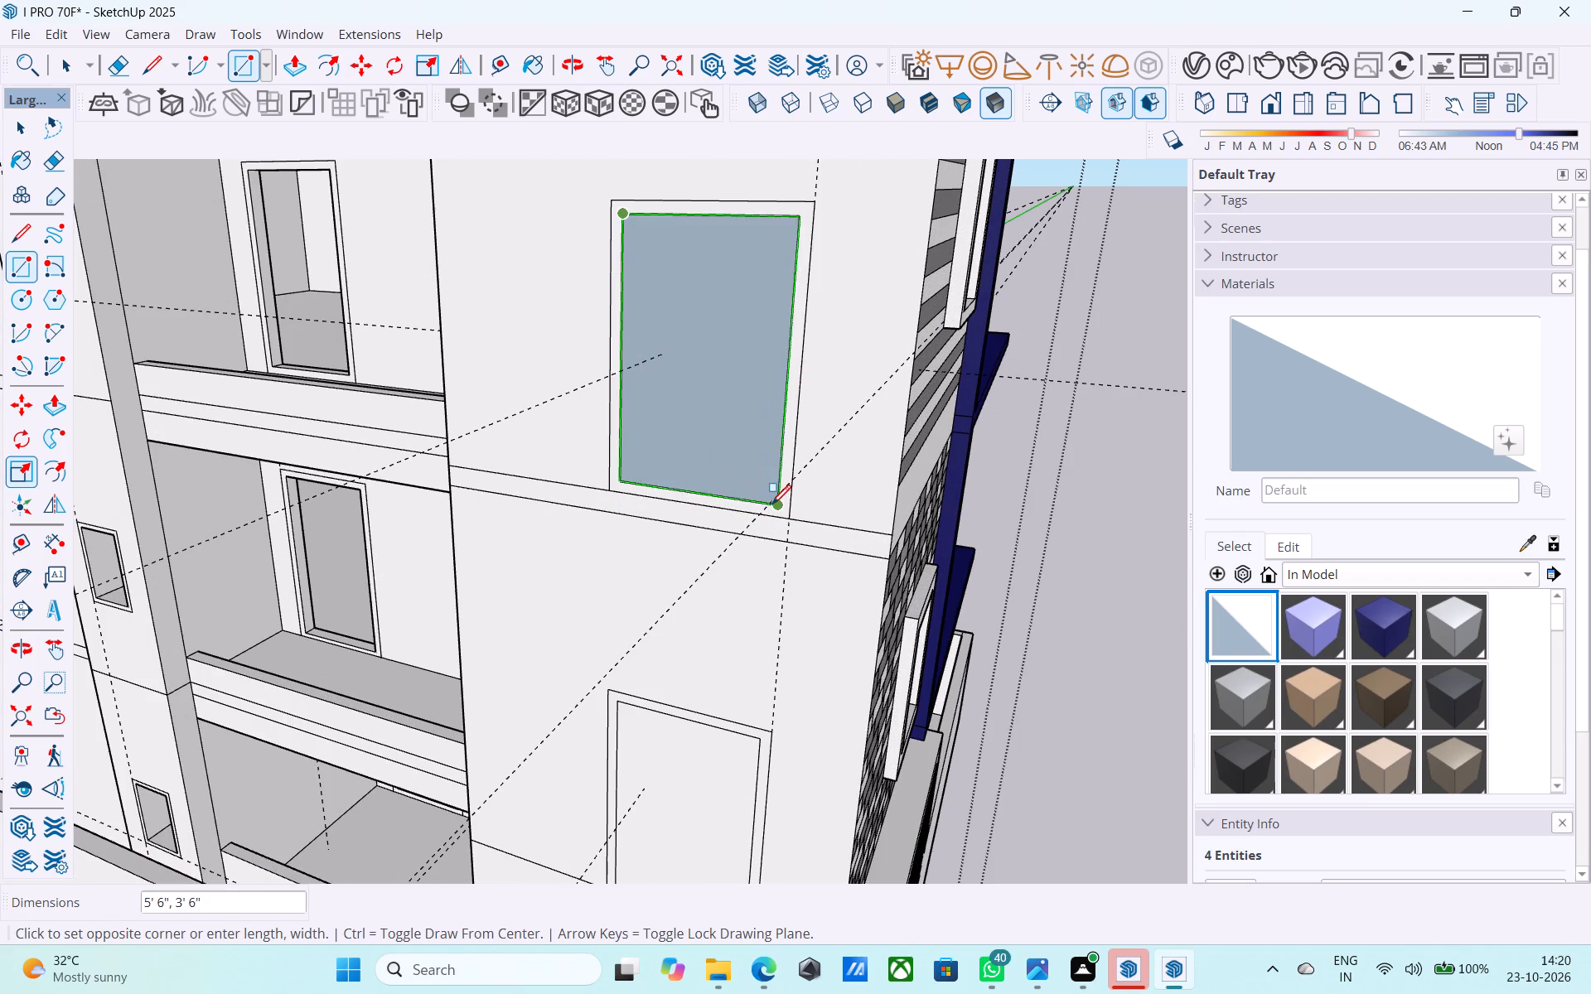
{"action": "left_click", "coordinate": [771, 506]}
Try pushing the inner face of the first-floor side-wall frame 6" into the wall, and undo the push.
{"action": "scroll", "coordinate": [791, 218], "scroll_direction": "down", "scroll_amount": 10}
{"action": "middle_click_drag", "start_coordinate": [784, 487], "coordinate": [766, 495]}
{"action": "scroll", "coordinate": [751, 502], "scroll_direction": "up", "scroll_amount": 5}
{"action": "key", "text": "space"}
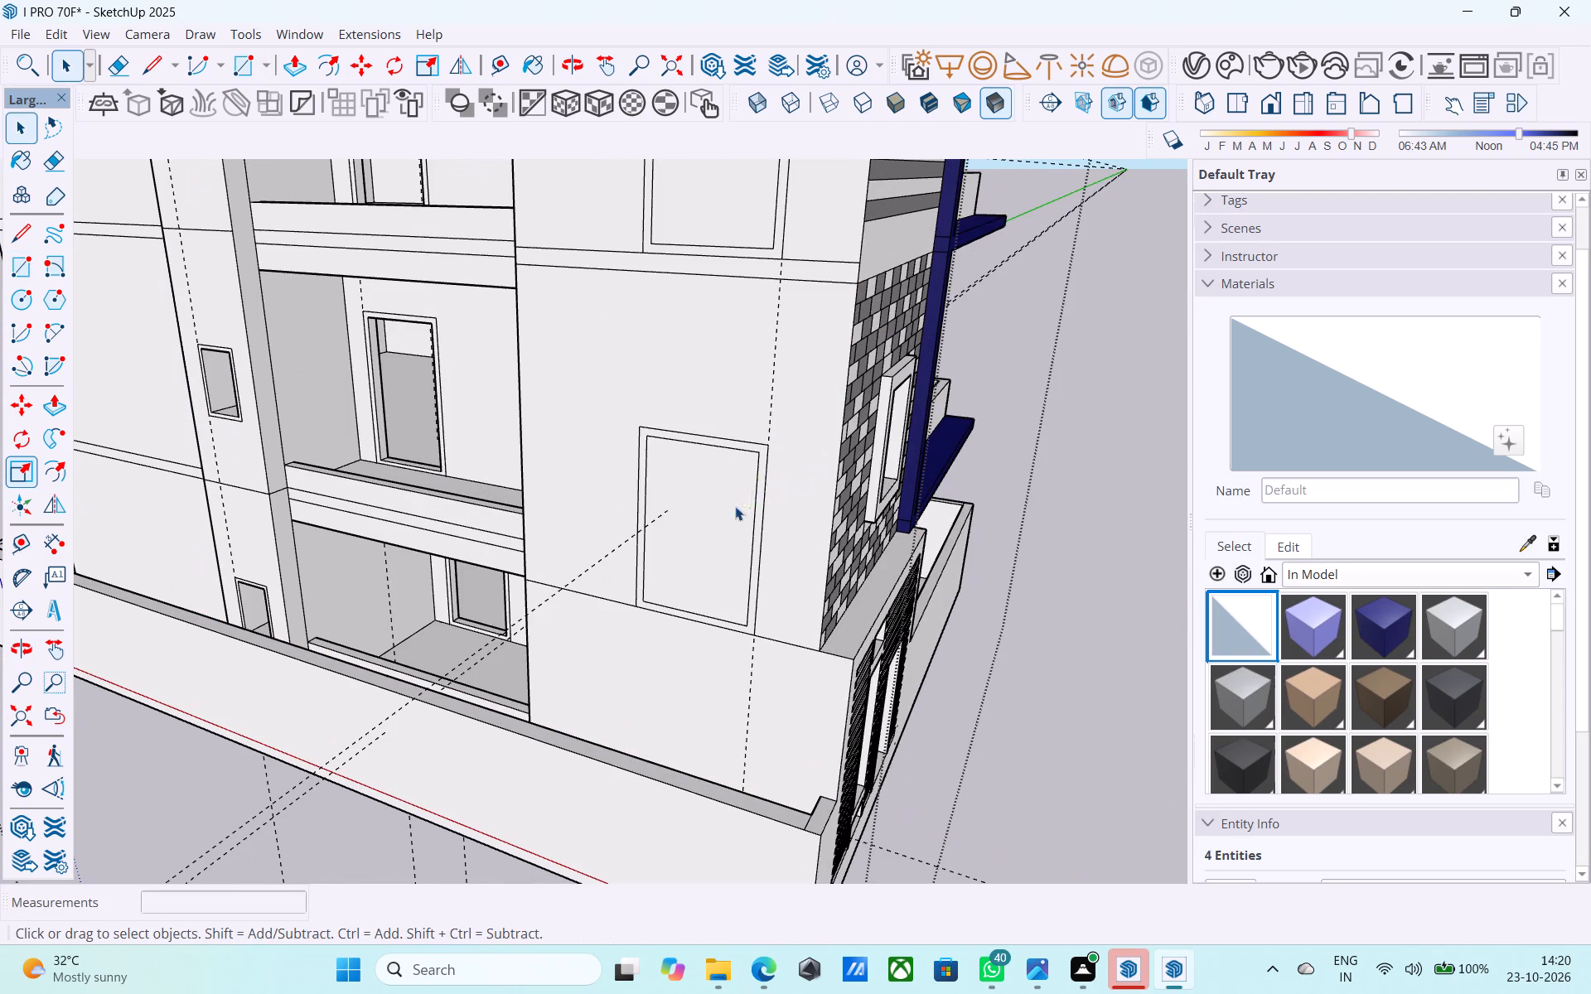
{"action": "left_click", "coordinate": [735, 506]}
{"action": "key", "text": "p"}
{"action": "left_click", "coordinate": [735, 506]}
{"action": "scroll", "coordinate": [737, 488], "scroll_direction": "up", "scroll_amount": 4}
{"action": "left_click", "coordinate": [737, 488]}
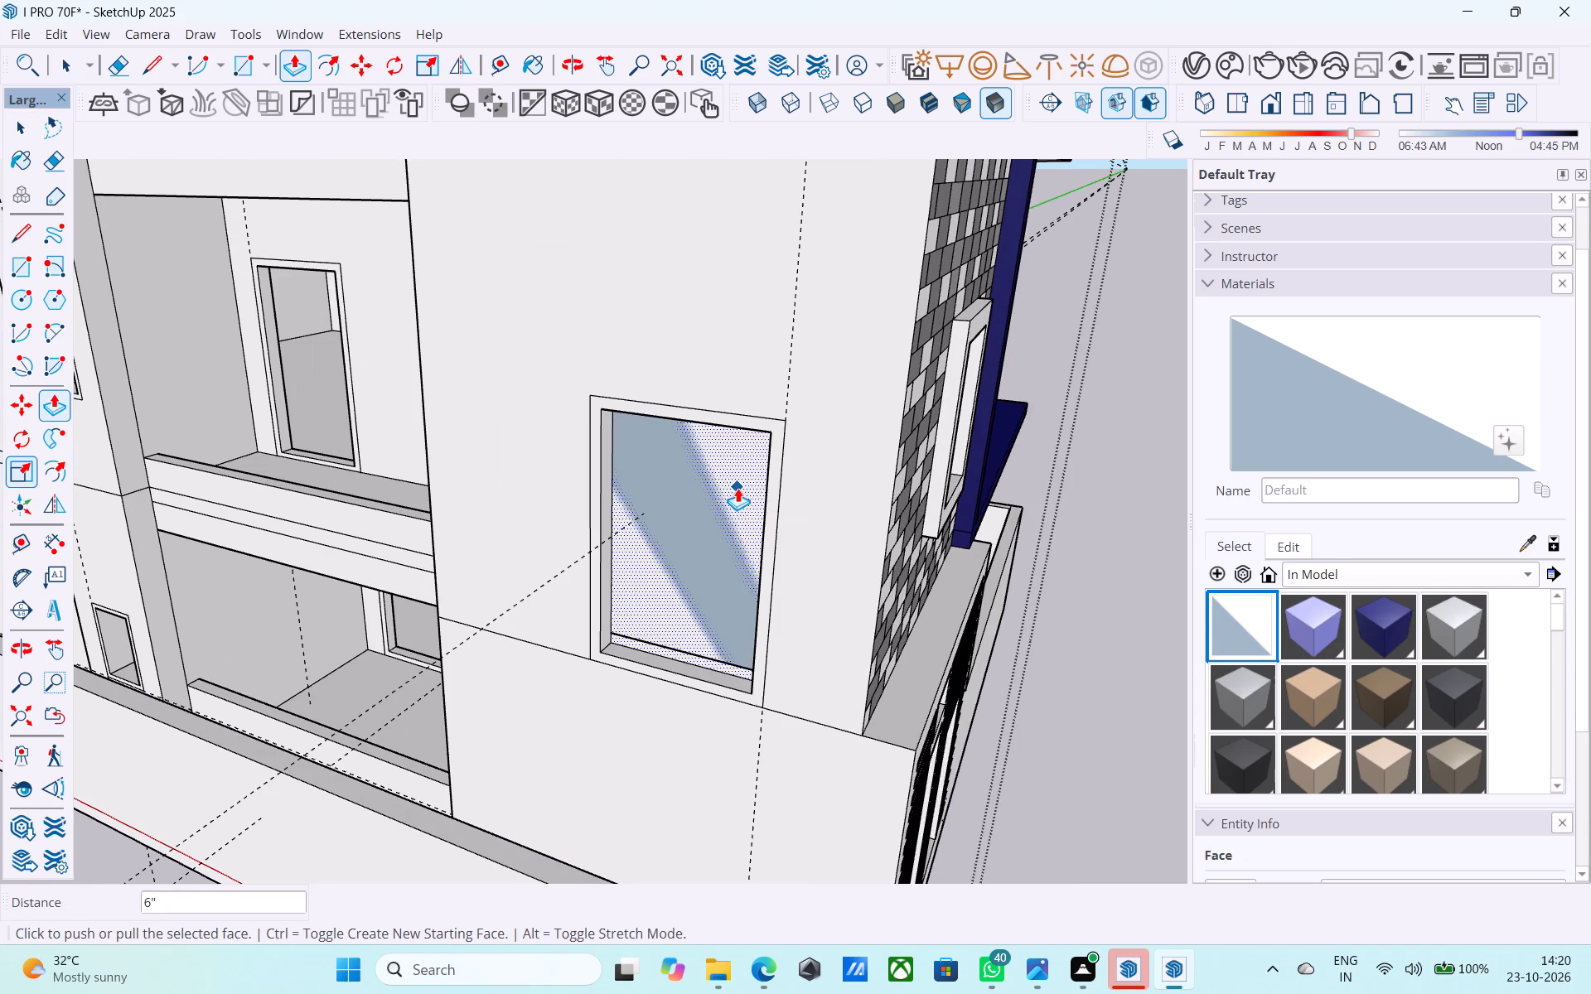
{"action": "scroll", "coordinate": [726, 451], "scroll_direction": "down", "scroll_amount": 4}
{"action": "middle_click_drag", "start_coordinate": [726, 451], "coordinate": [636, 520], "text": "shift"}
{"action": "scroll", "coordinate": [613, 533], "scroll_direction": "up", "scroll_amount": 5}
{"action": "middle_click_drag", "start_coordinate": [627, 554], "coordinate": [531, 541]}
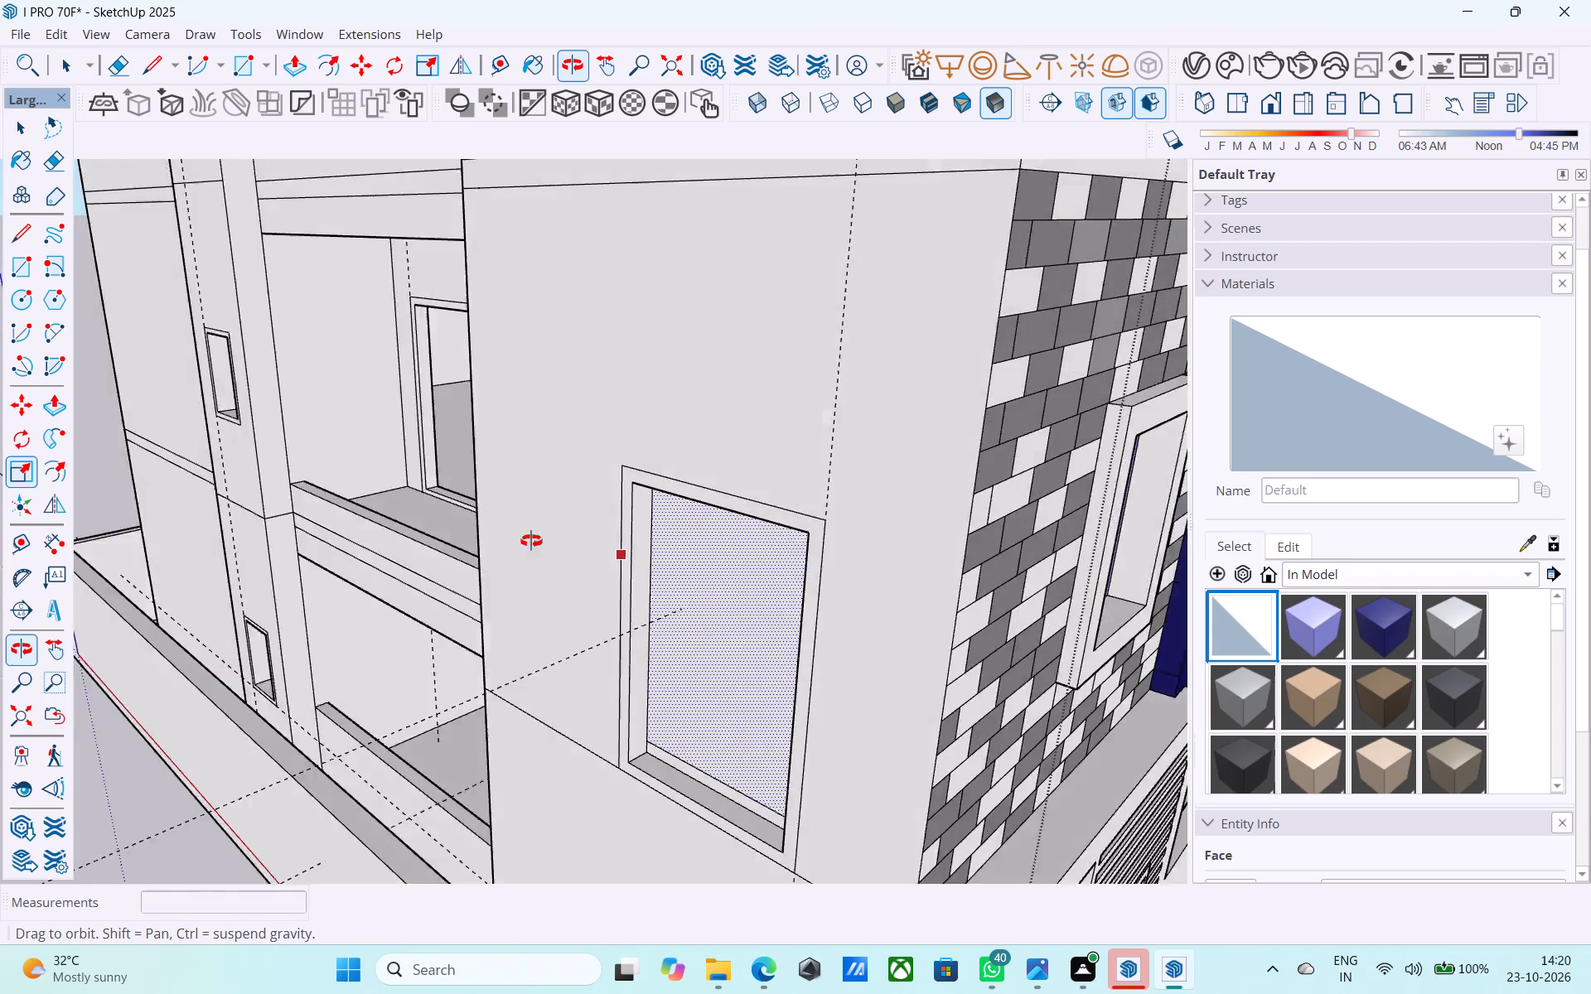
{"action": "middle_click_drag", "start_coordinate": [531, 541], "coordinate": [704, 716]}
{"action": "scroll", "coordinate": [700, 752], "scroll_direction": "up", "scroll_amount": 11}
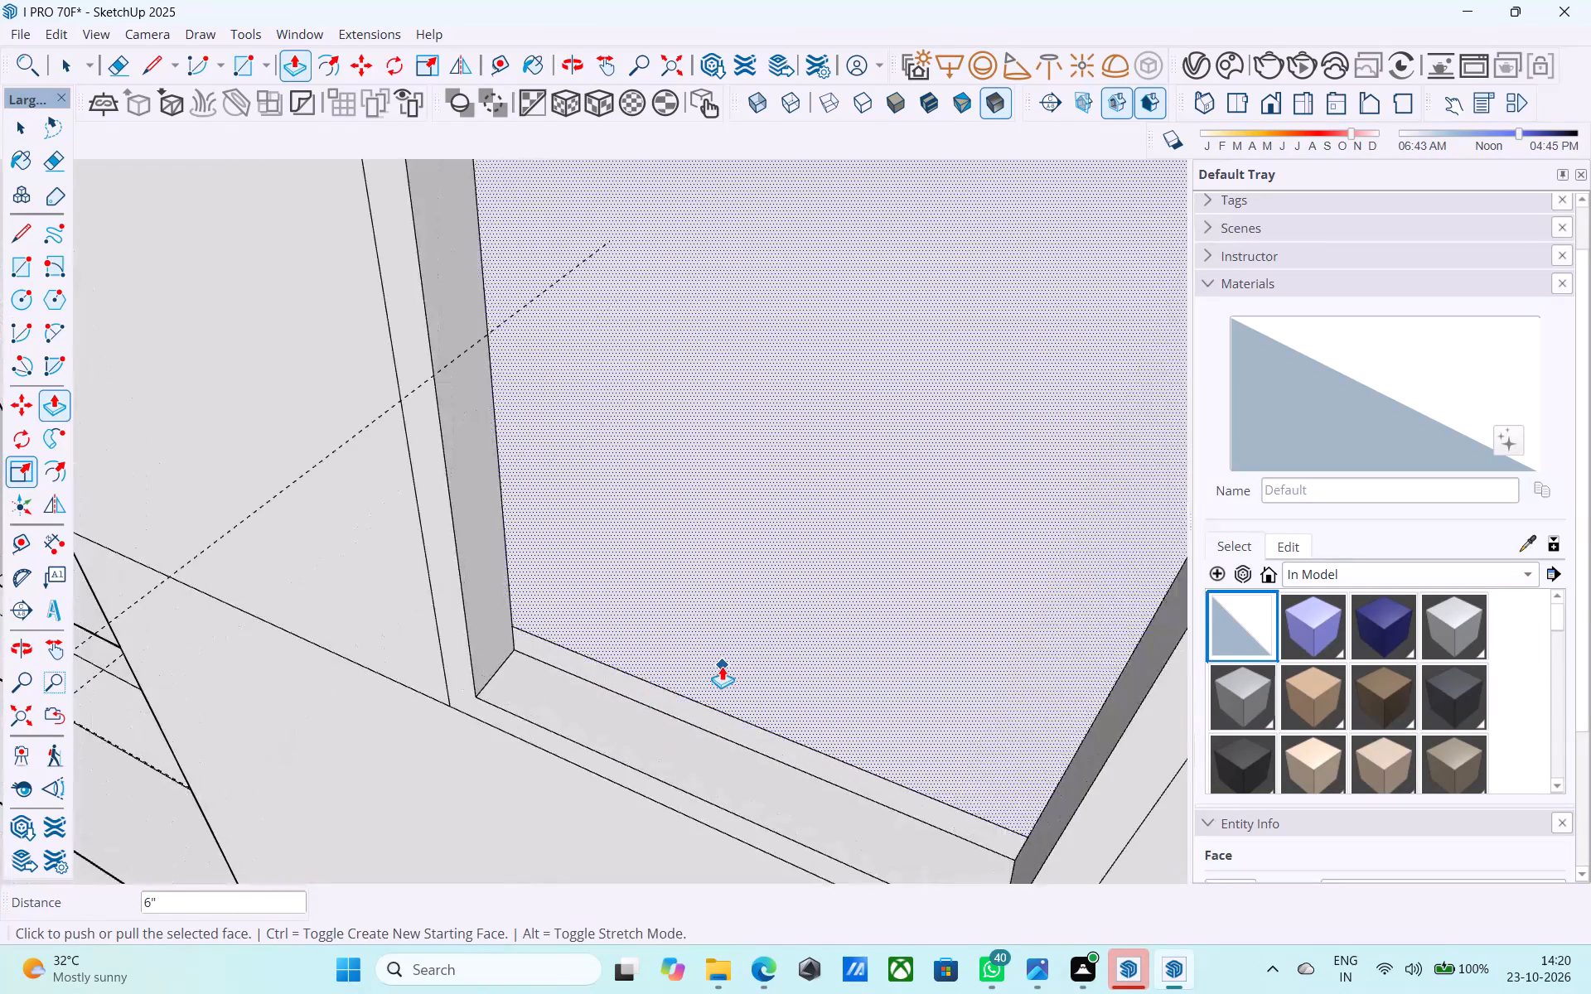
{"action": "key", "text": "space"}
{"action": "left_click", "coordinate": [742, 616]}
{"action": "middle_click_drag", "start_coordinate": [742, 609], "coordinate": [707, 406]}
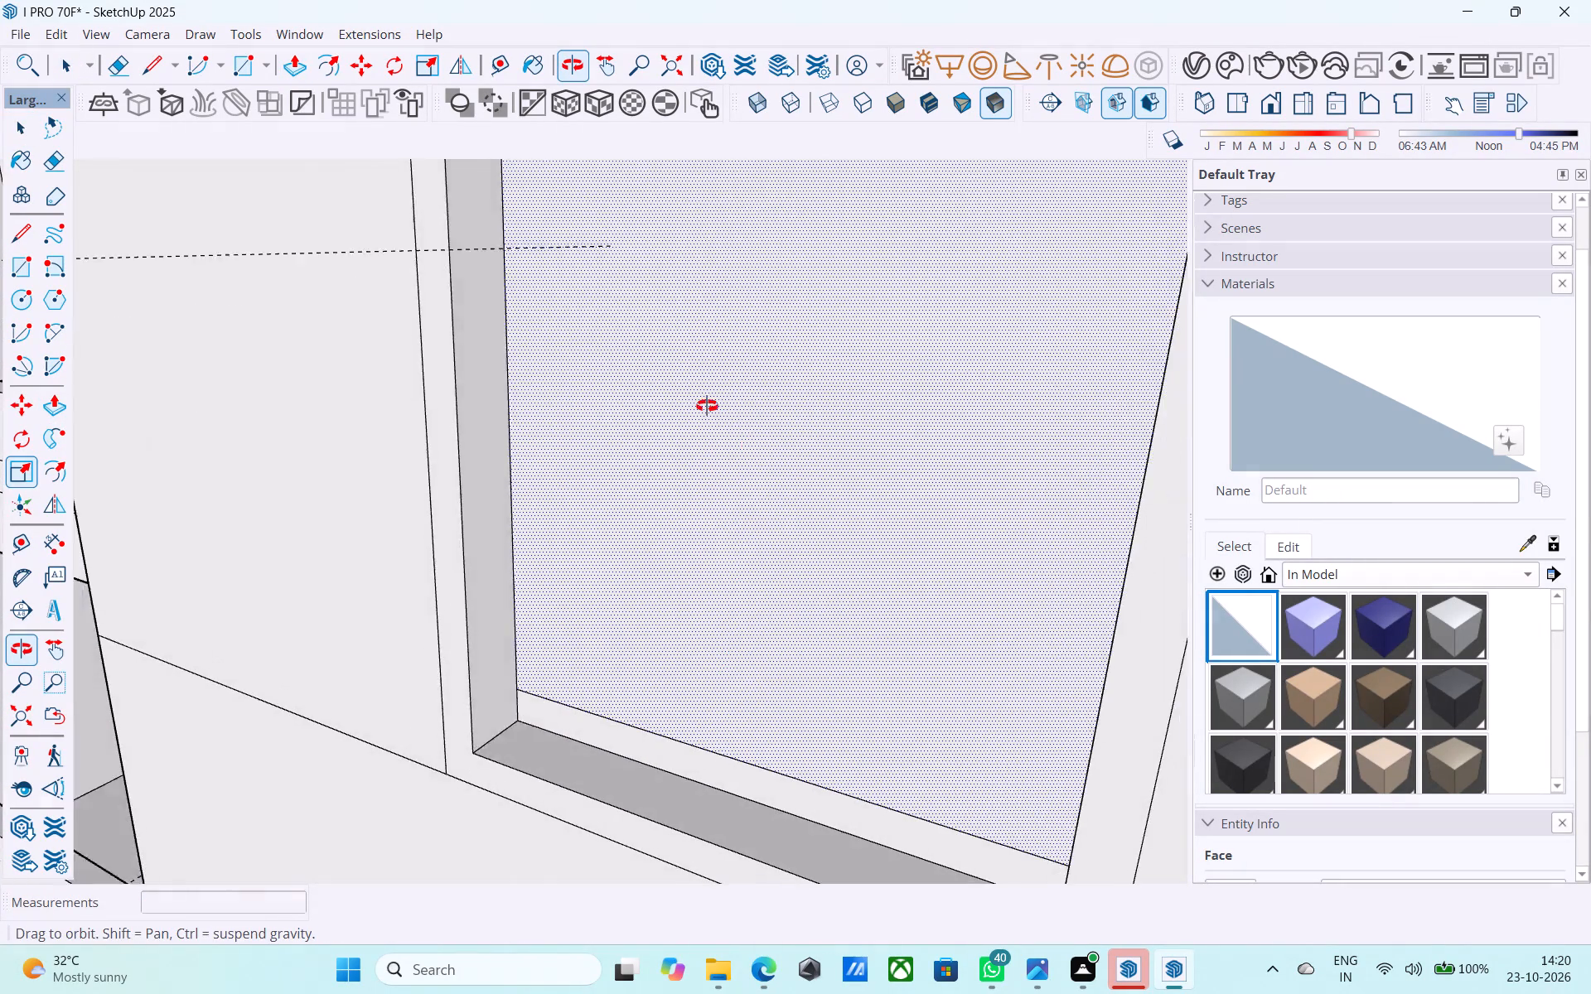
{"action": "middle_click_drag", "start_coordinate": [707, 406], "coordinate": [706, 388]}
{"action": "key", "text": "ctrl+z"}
Push the inner face of the first-floor side-wall frame 6" into the wall.
{"action": "middle_click_drag", "start_coordinate": [738, 502], "coordinate": [716, 541]}
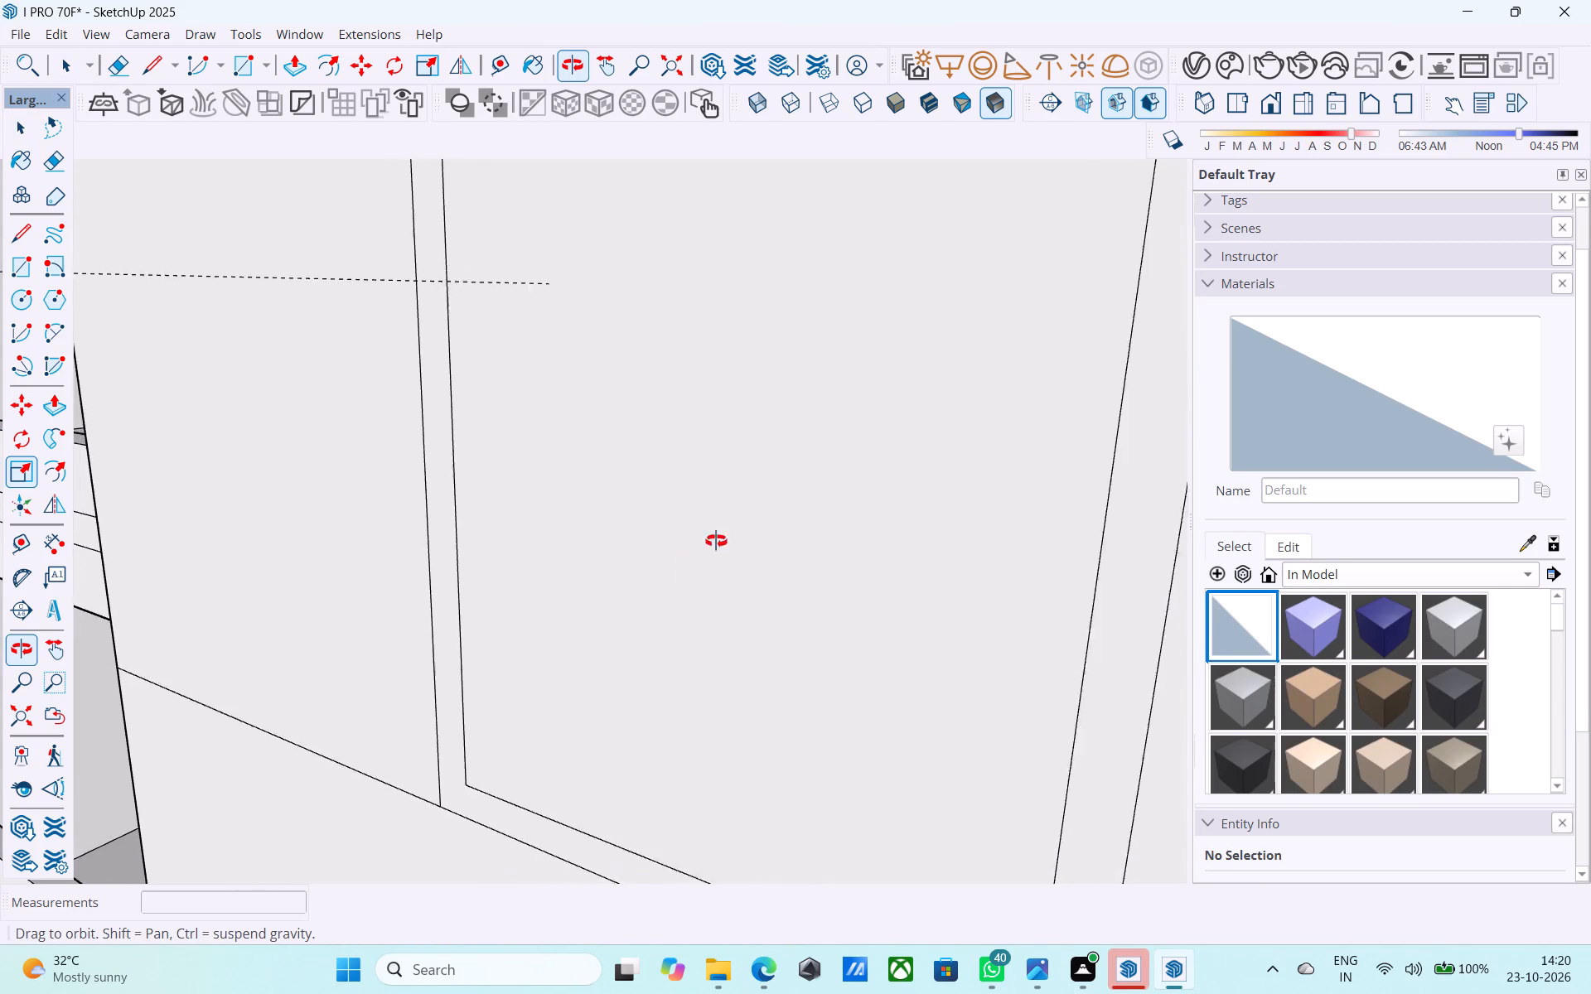
{"action": "middle_click_drag", "start_coordinate": [716, 541], "coordinate": [724, 517]}
{"action": "scroll", "coordinate": [724, 517], "scroll_direction": "down", "scroll_amount": 3}
{"action": "middle_click_drag", "start_coordinate": [742, 552], "coordinate": [721, 568]}
{"action": "left_click", "coordinate": [718, 586]}
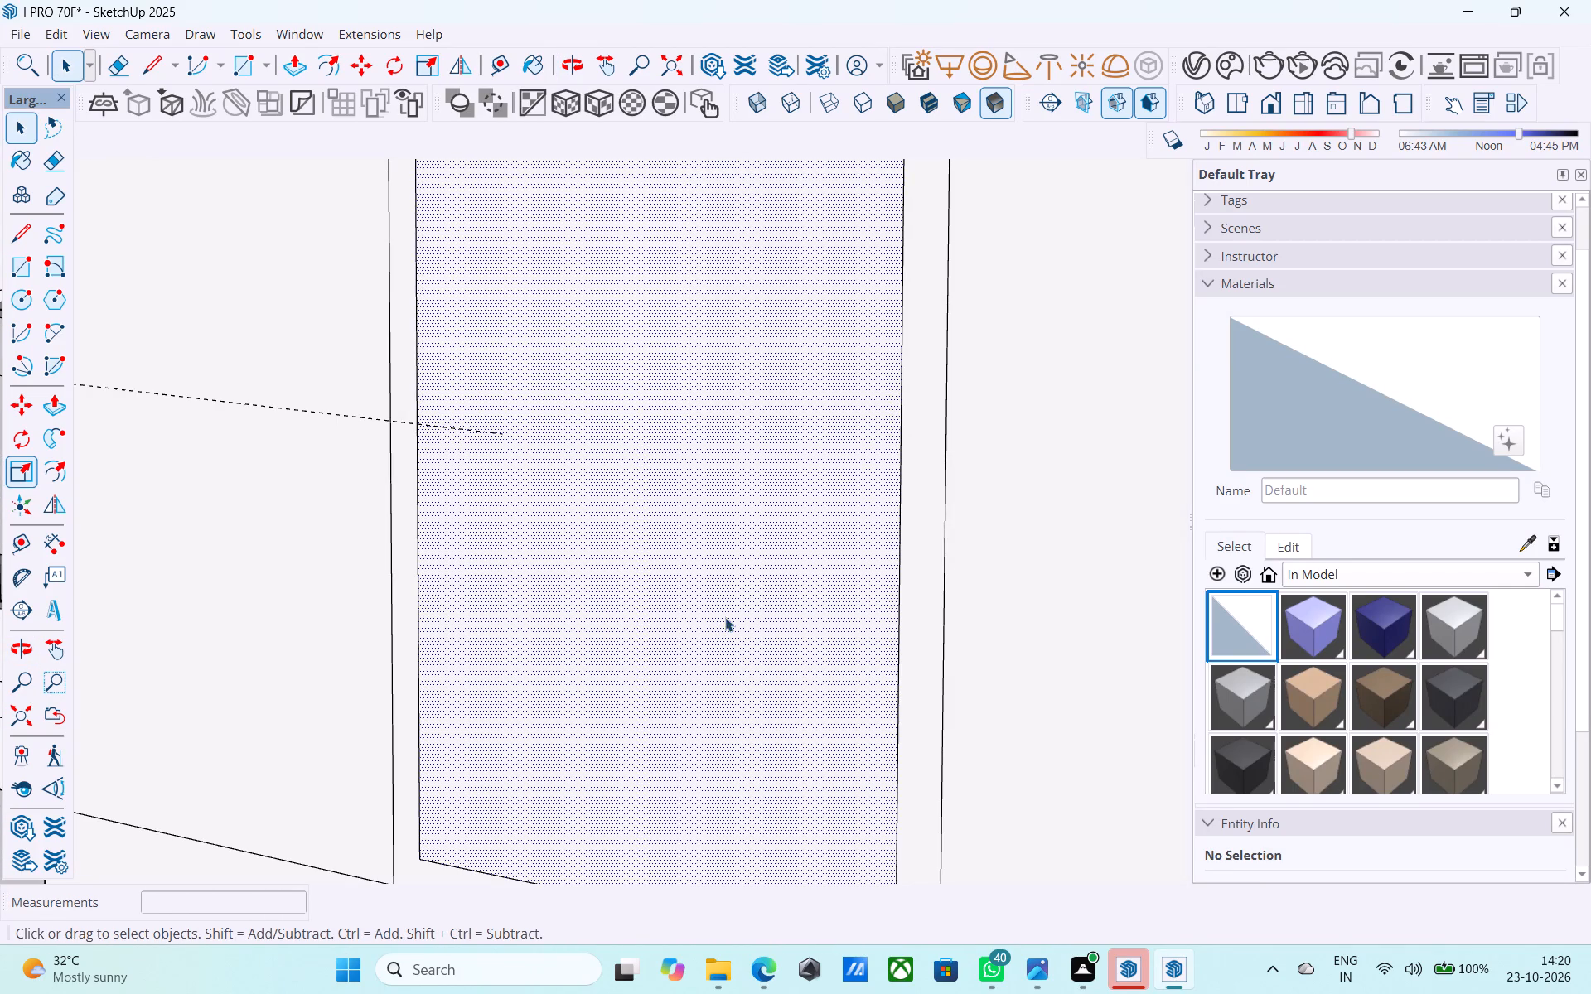
{"action": "key", "text": "p"}
{"action": "left_click", "coordinate": [725, 617]}
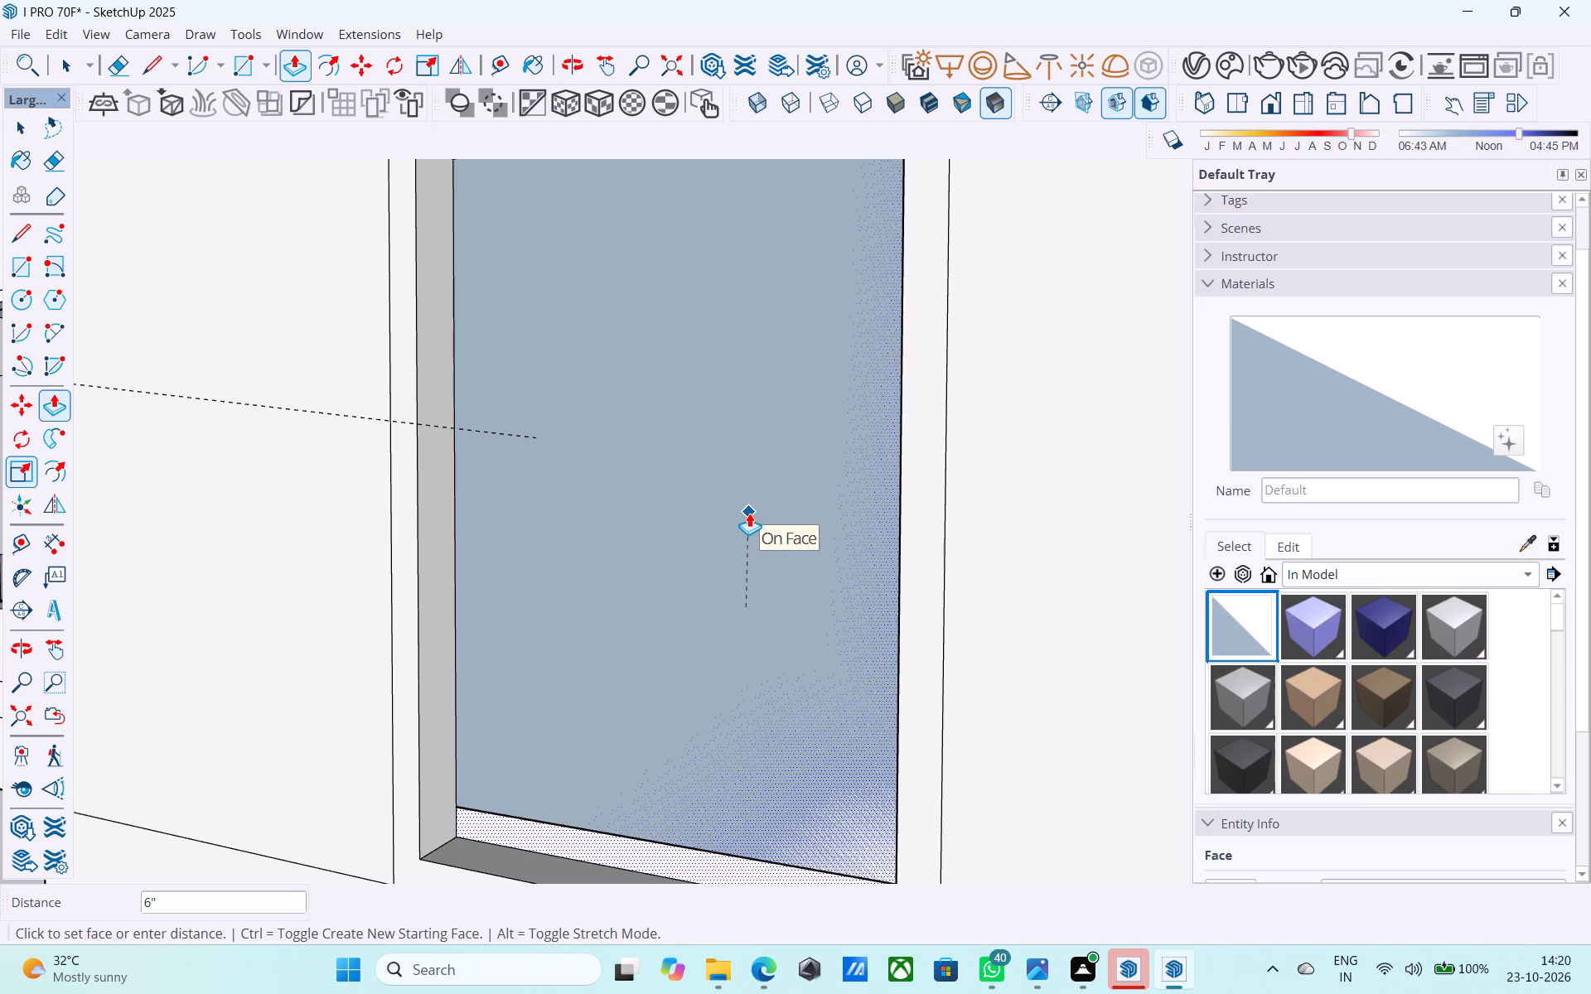
{"action": "scroll", "coordinate": [749, 512], "scroll_direction": "down", "scroll_amount": 6}
{"action": "middle_click_drag", "start_coordinate": [750, 512], "coordinate": [719, 543]}
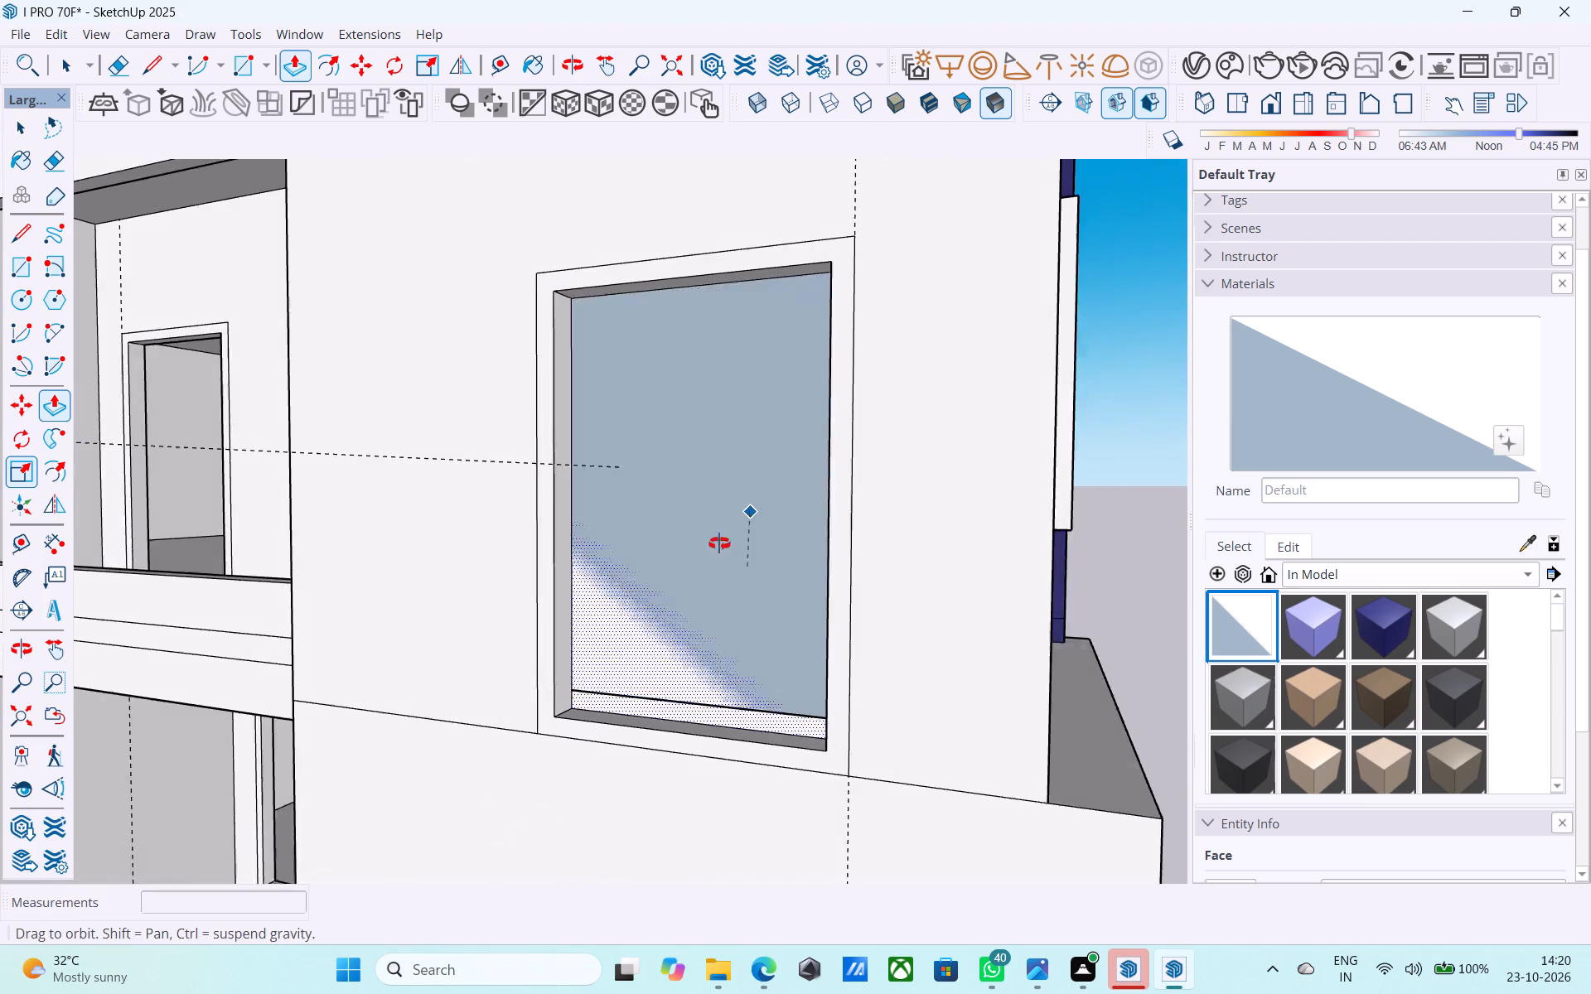
{"action": "middle_click_drag", "start_coordinate": [719, 543], "coordinate": [712, 554]}
{"action": "left_click", "coordinate": [707, 553]}
Repeat the same Push/Pull depth on the inner faces of the second-floor and third-floor side-wall frames.
{"action": "scroll", "coordinate": [706, 550], "scroll_direction": "down", "scroll_amount": 5}
{"action": "middle_click_drag", "start_coordinate": [706, 550], "coordinate": [704, 569]}
{"action": "scroll", "coordinate": [739, 383], "scroll_direction": "down", "scroll_amount": 4}
{"action": "middle_click_drag", "start_coordinate": [738, 378], "coordinate": [708, 773]}
{"action": "key", "text": "space"}
{"action": "scroll", "coordinate": [666, 529], "scroll_direction": "up", "scroll_amount": 4}
{"action": "left_click", "coordinate": [666, 528]}
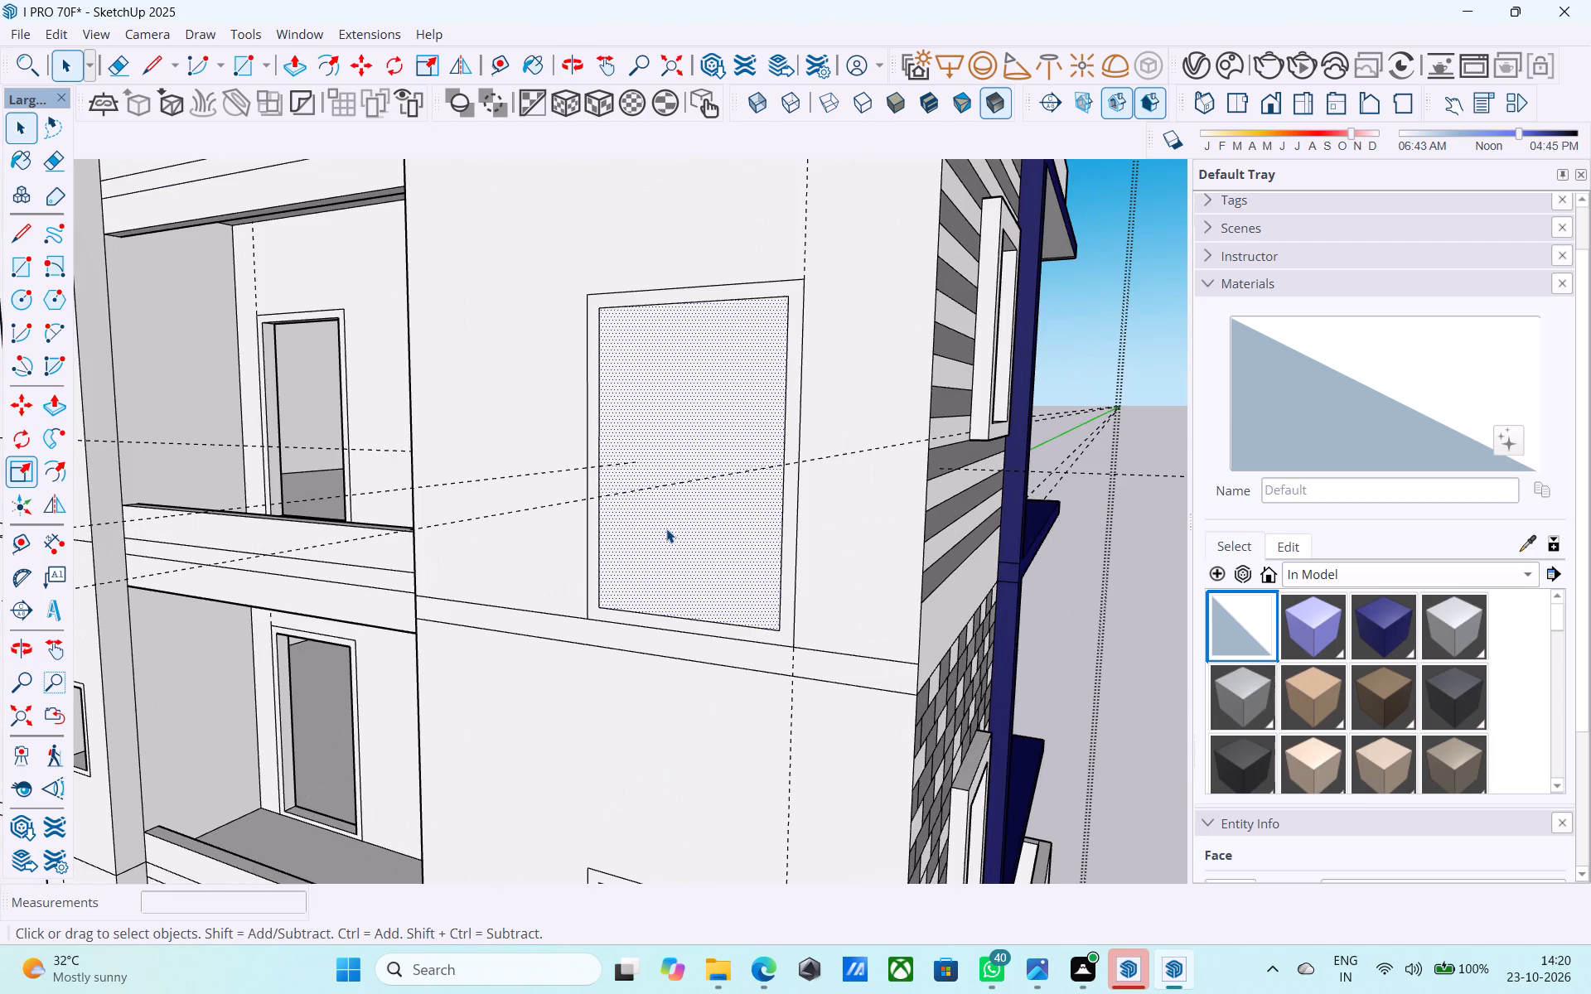
{"action": "key", "text": "p"}
{"action": "double_click", "coordinate": [666, 528]}
{"action": "scroll", "coordinate": [667, 504], "scroll_direction": "down", "scroll_amount": 2}
{"action": "middle_click_drag", "start_coordinate": [670, 518], "coordinate": [665, 731], "text": "shift"}
{"action": "double_click", "coordinate": [699, 422]}
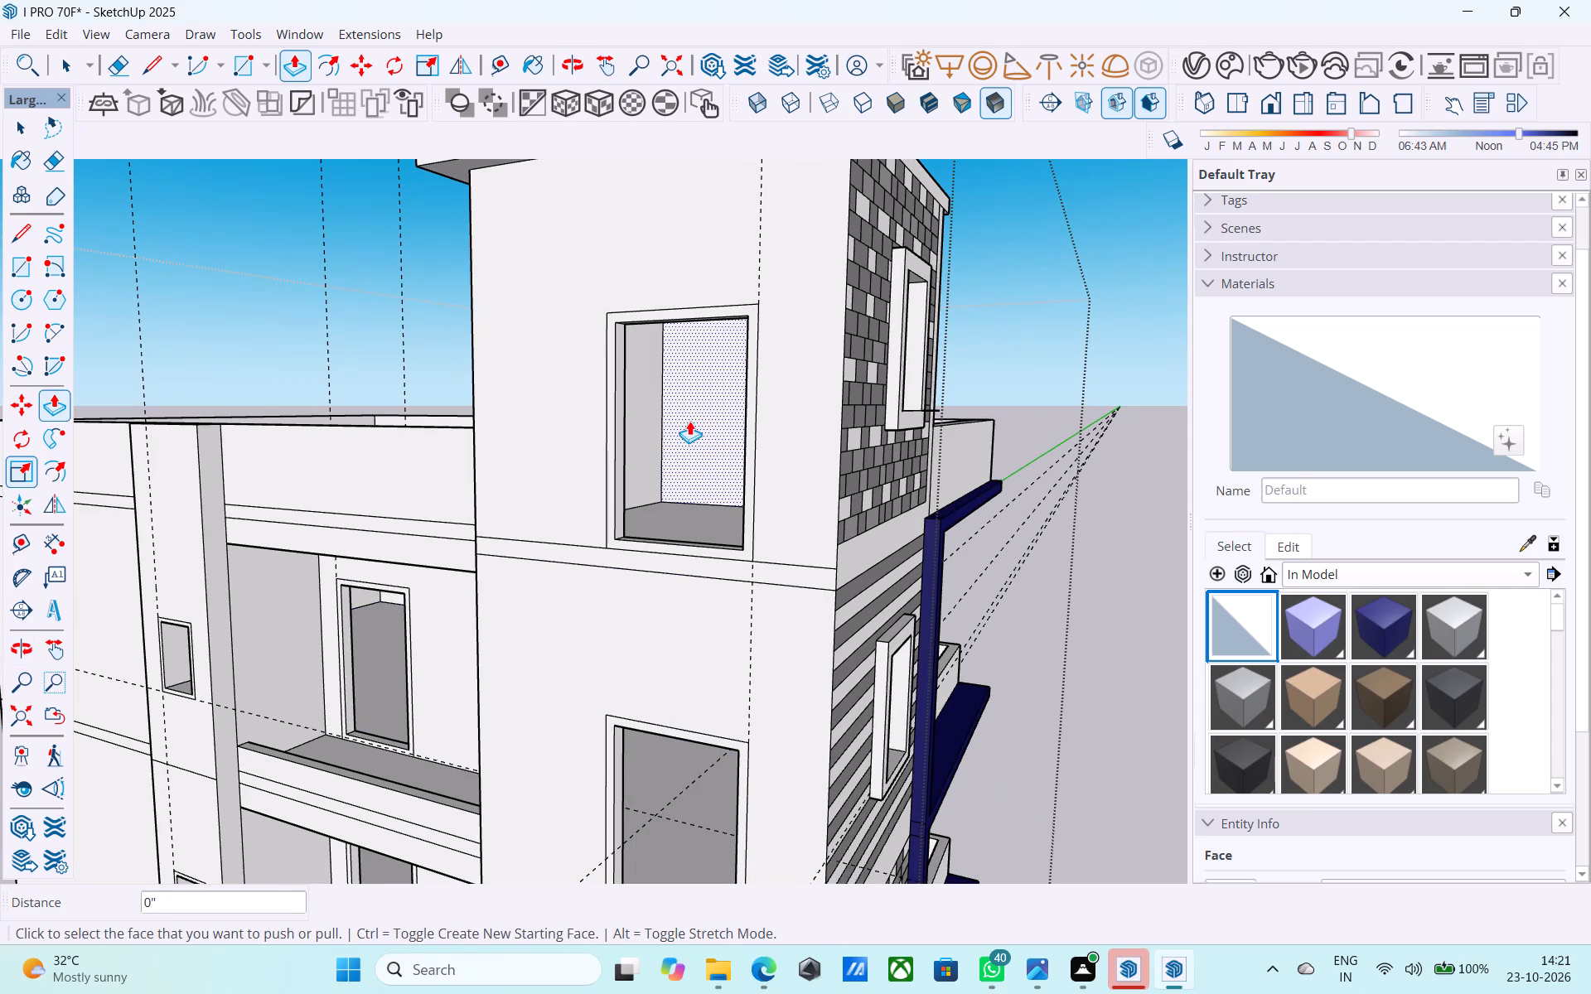
Delete the leftover face at the back of the first-floor side-wall opening and save the model.
{"action": "scroll", "coordinate": [689, 421], "scroll_direction": "down", "scroll_amount": 2}
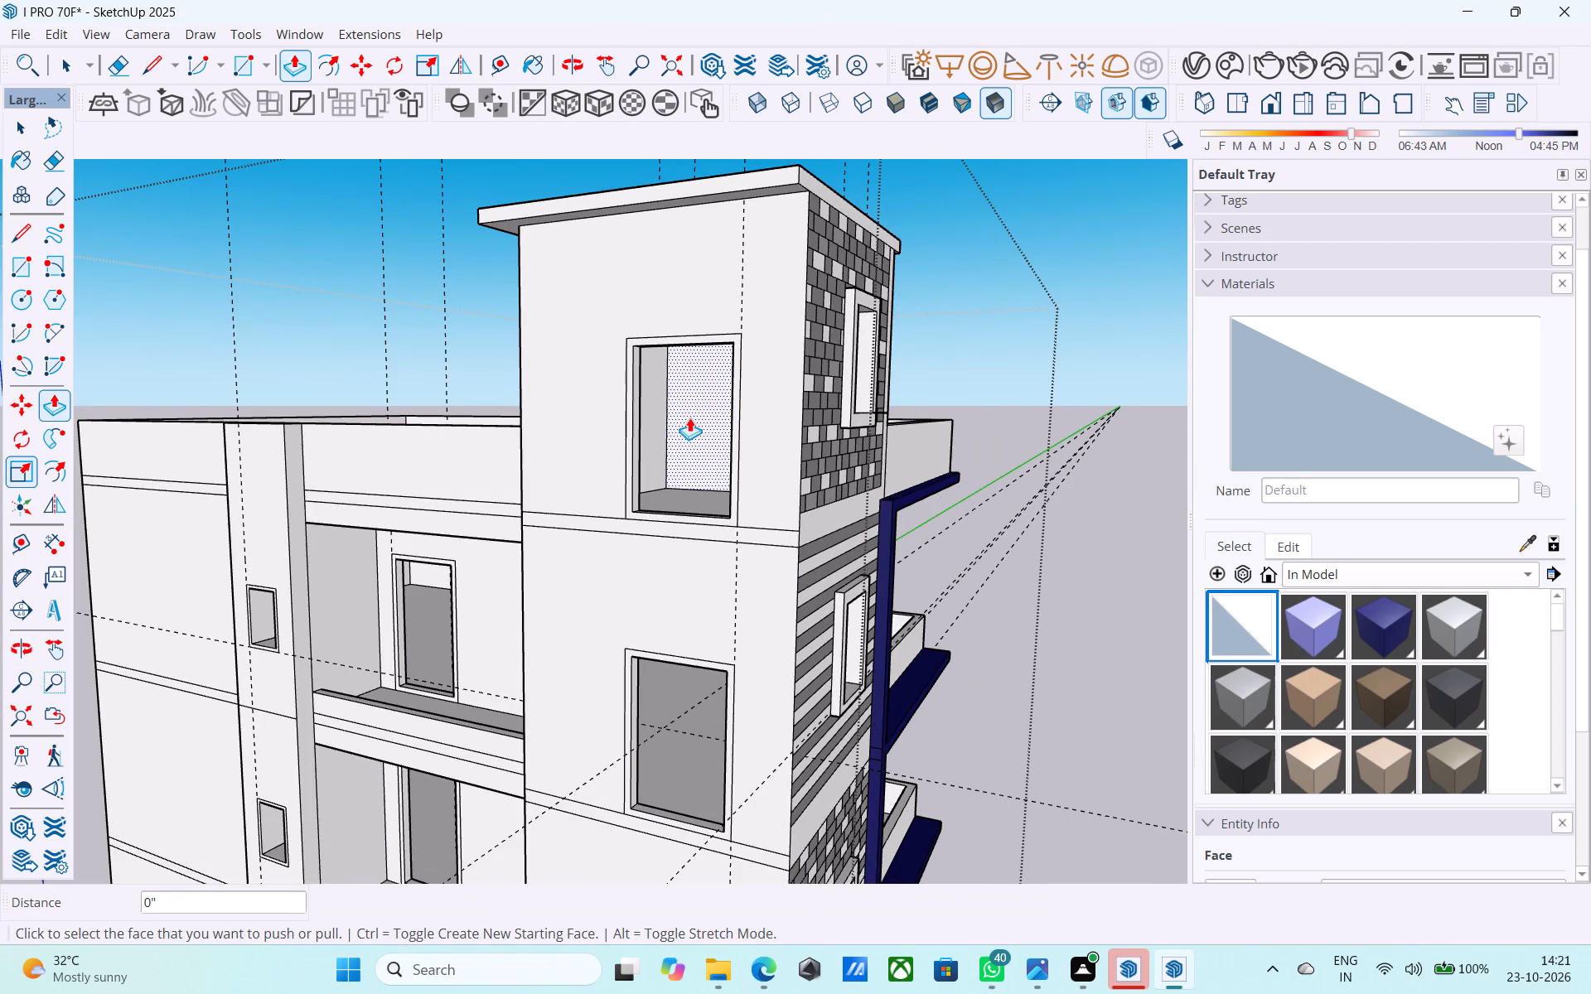
{"action": "scroll", "coordinate": [689, 405], "scroll_direction": "down", "scroll_amount": 11}
{"action": "scroll", "coordinate": [692, 615], "scroll_direction": "up", "scroll_amount": 4}
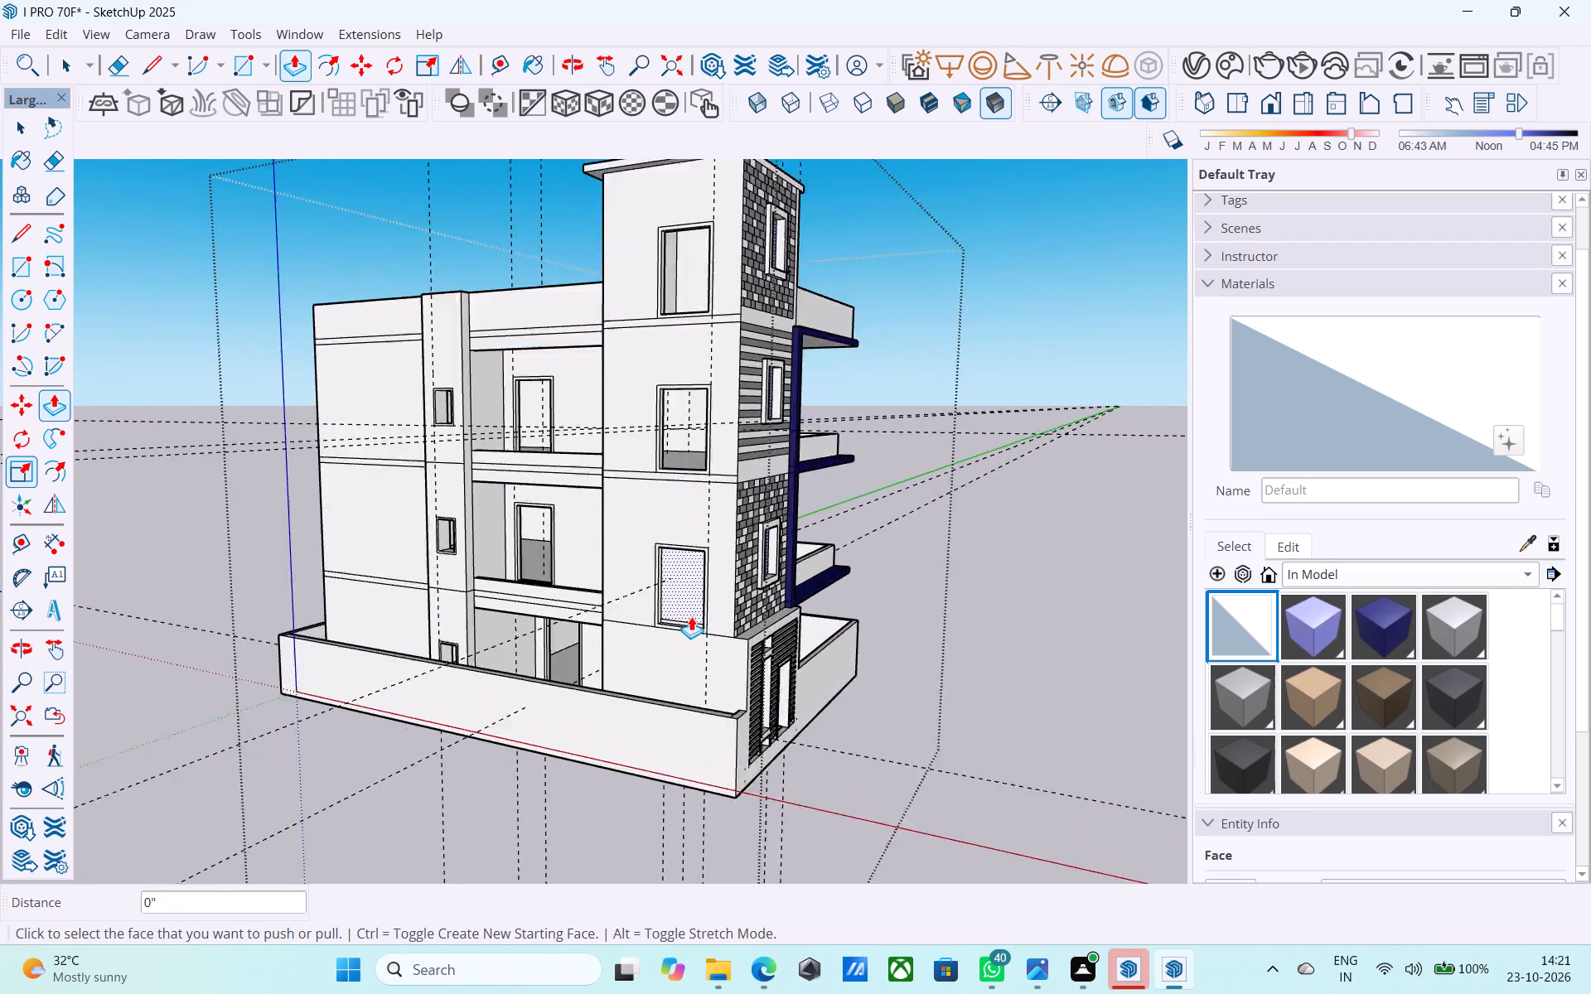
{"action": "scroll", "coordinate": [691, 616], "scroll_direction": "up", "scroll_amount": 8}
{"action": "key", "text": "space"}
{"action": "left_click", "coordinate": [668, 577]}
{"action": "scroll", "coordinate": [666, 577], "scroll_direction": "up", "scroll_amount": 5}
{"action": "middle_click_drag", "start_coordinate": [665, 577], "coordinate": [574, 578]}
{"action": "scroll", "coordinate": [595, 572], "scroll_direction": "up", "scroll_amount": 2}
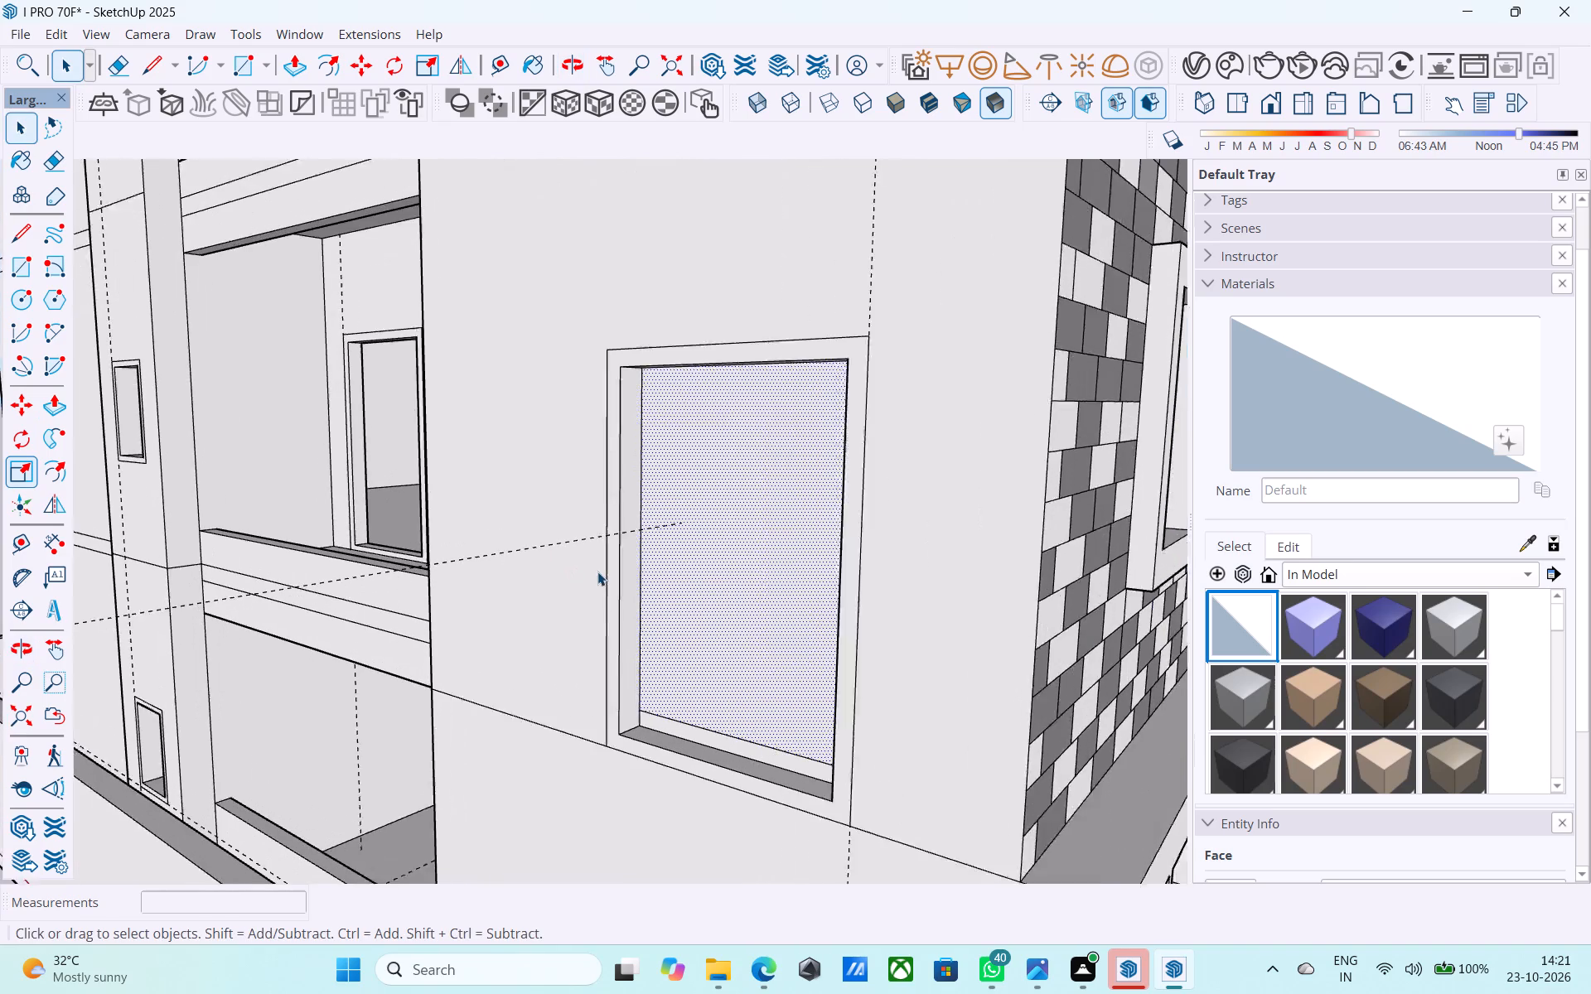
{"action": "scroll", "coordinate": [597, 572], "scroll_direction": "up", "scroll_amount": 2}
{"action": "key", "text": "Delete"}
{"action": "middle_click_drag", "start_coordinate": [704, 560], "coordinate": [813, 472]}
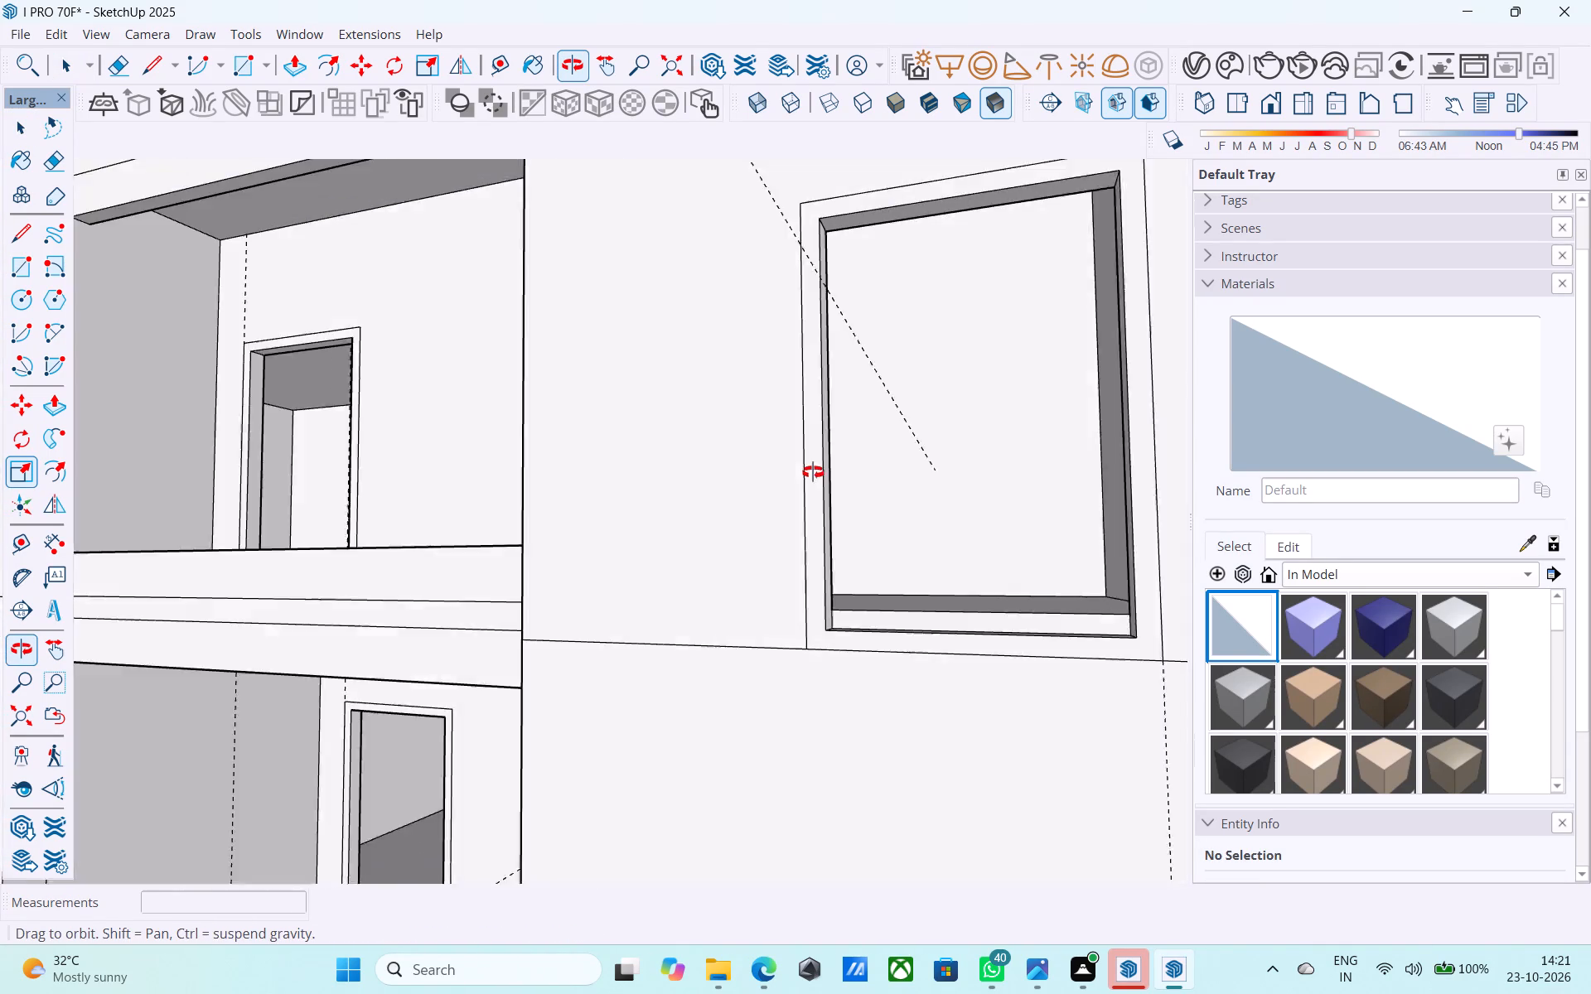
{"action": "middle_click_drag", "start_coordinate": [813, 472], "coordinate": [802, 468]}
{"action": "scroll", "coordinate": [680, 446], "scroll_direction": "down", "scroll_amount": 10}
{"action": "middle_click_drag", "start_coordinate": [661, 454], "coordinate": [834, 632]}
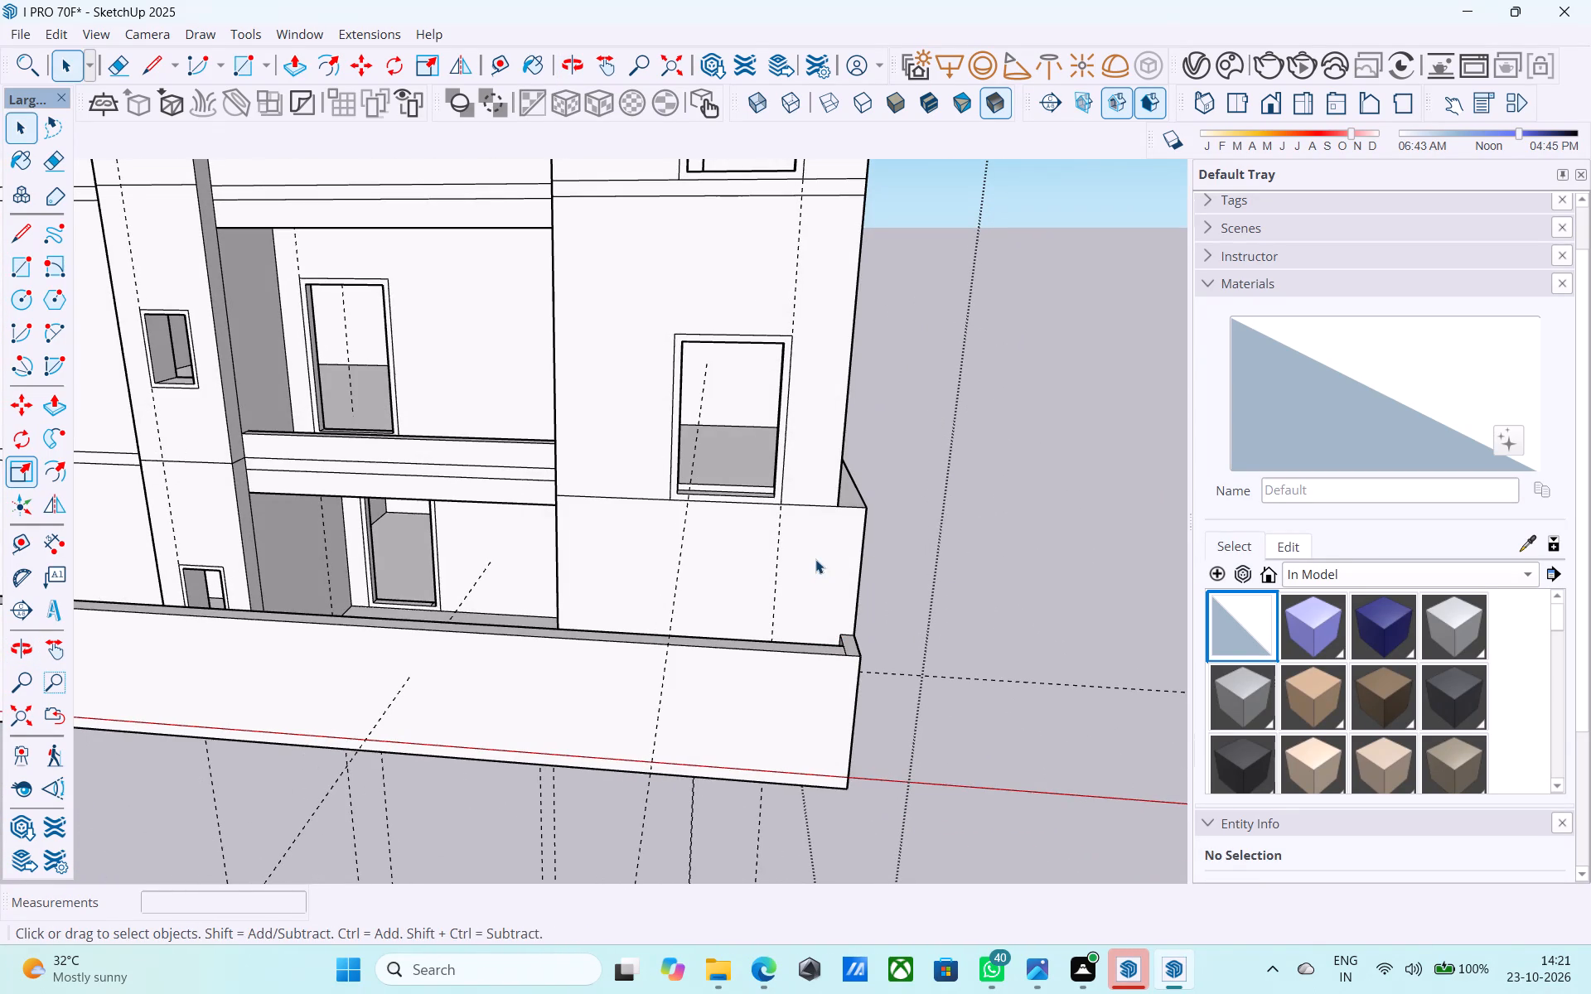
{"action": "key", "text": "ctrl+s"}
Push/Pull the interior floor face behind the first-floor side opening 3" so it is flush with the opening's sill, and save the model.
{"action": "scroll", "coordinate": [778, 507], "scroll_direction": "down", "scroll_amount": 3}
{"action": "middle_click_drag", "start_coordinate": [758, 494], "coordinate": [763, 584], "text": "shift"}
{"action": "scroll", "coordinate": [762, 582], "scroll_direction": "up", "scroll_amount": 4}
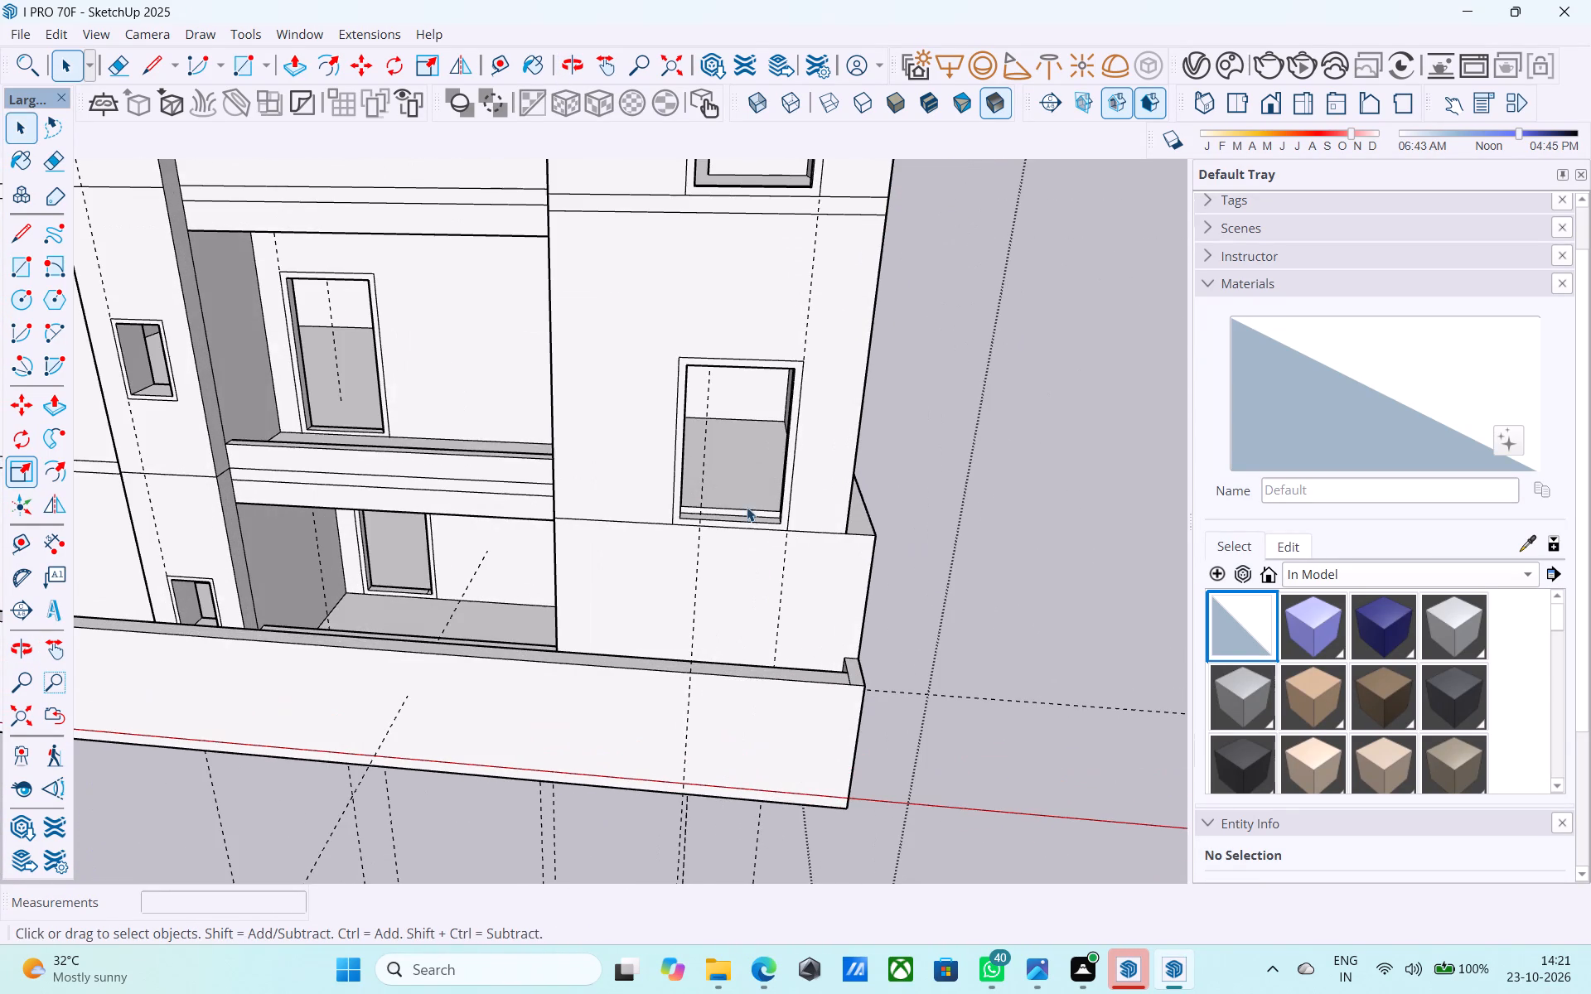
{"action": "scroll", "coordinate": [743, 503], "scroll_direction": "up", "scroll_amount": 5}
{"action": "left_click", "coordinate": [743, 503]}
{"action": "key", "text": "p"}
{"action": "left_click", "coordinate": [743, 503]}
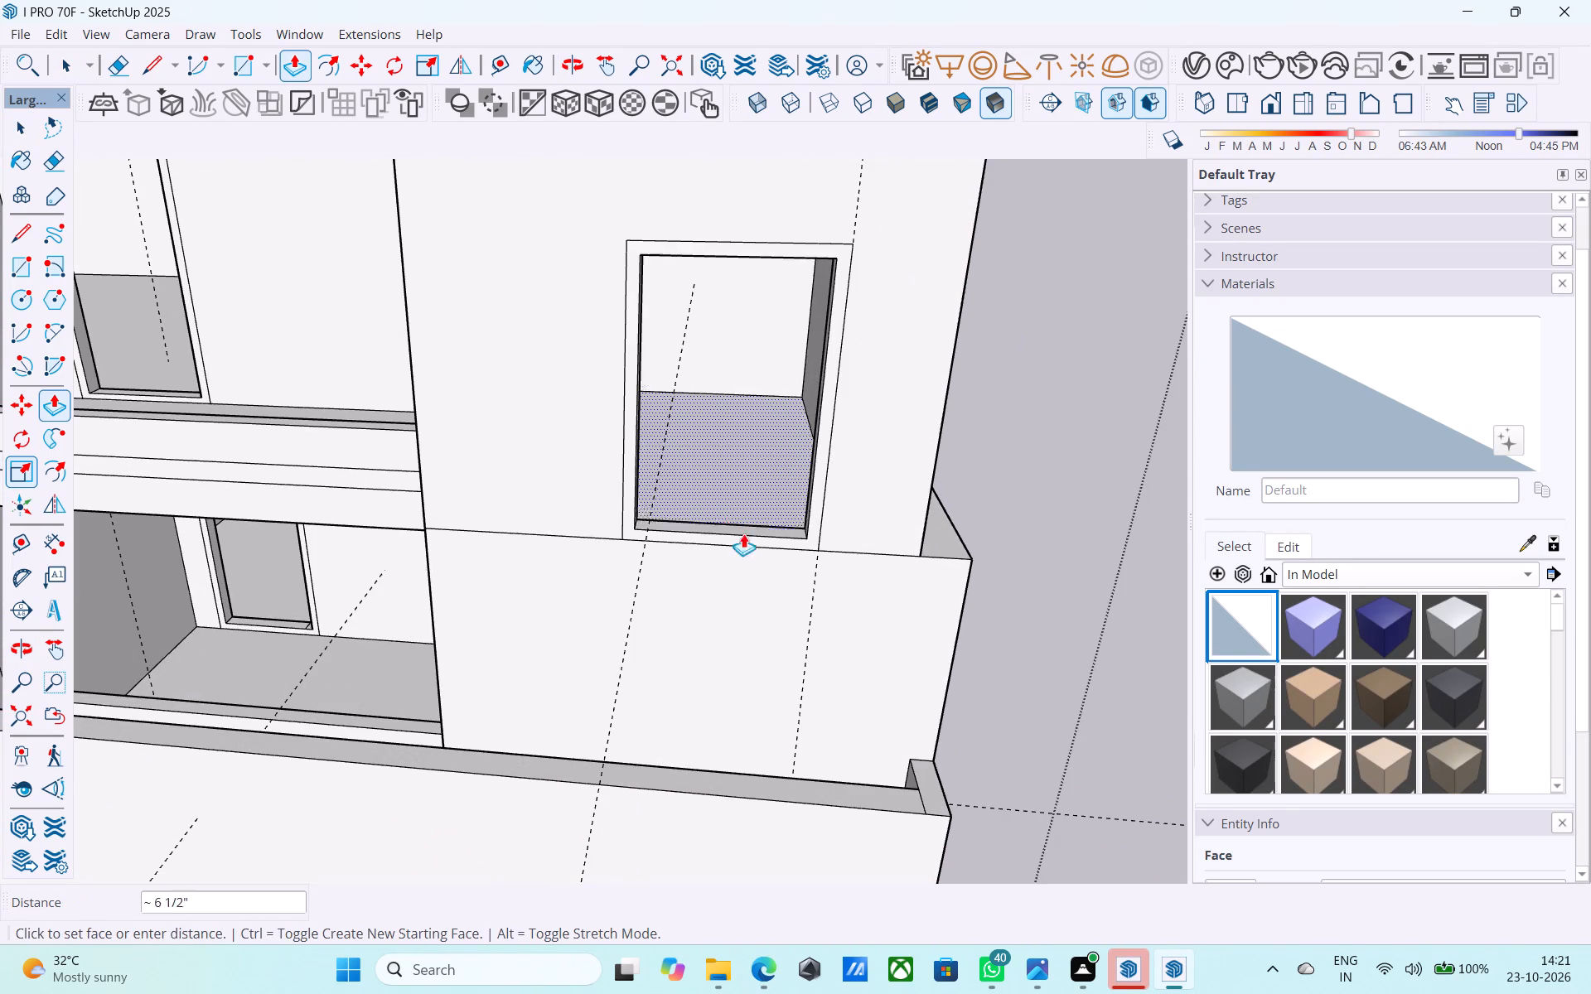
{"action": "scroll", "coordinate": [738, 533], "scroll_direction": "up", "scroll_amount": 11}
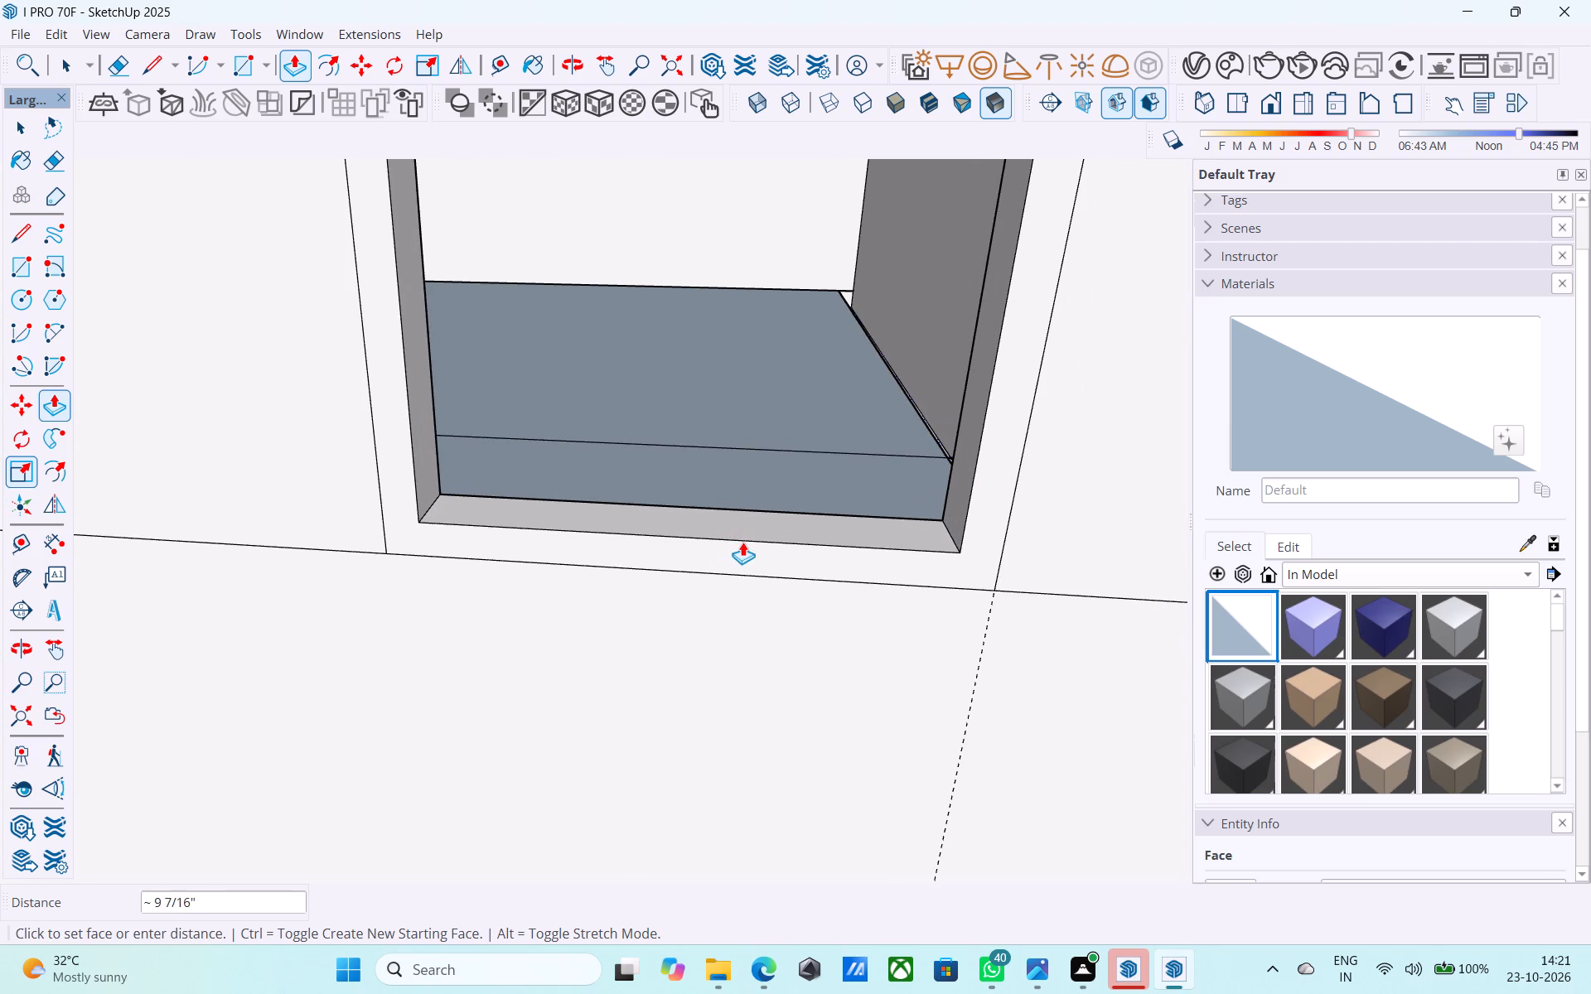
{"action": "middle_click_drag", "start_coordinate": [742, 529], "coordinate": [447, 456]}
{"action": "scroll", "coordinate": [475, 456], "scroll_direction": "up", "scroll_amount": 1}
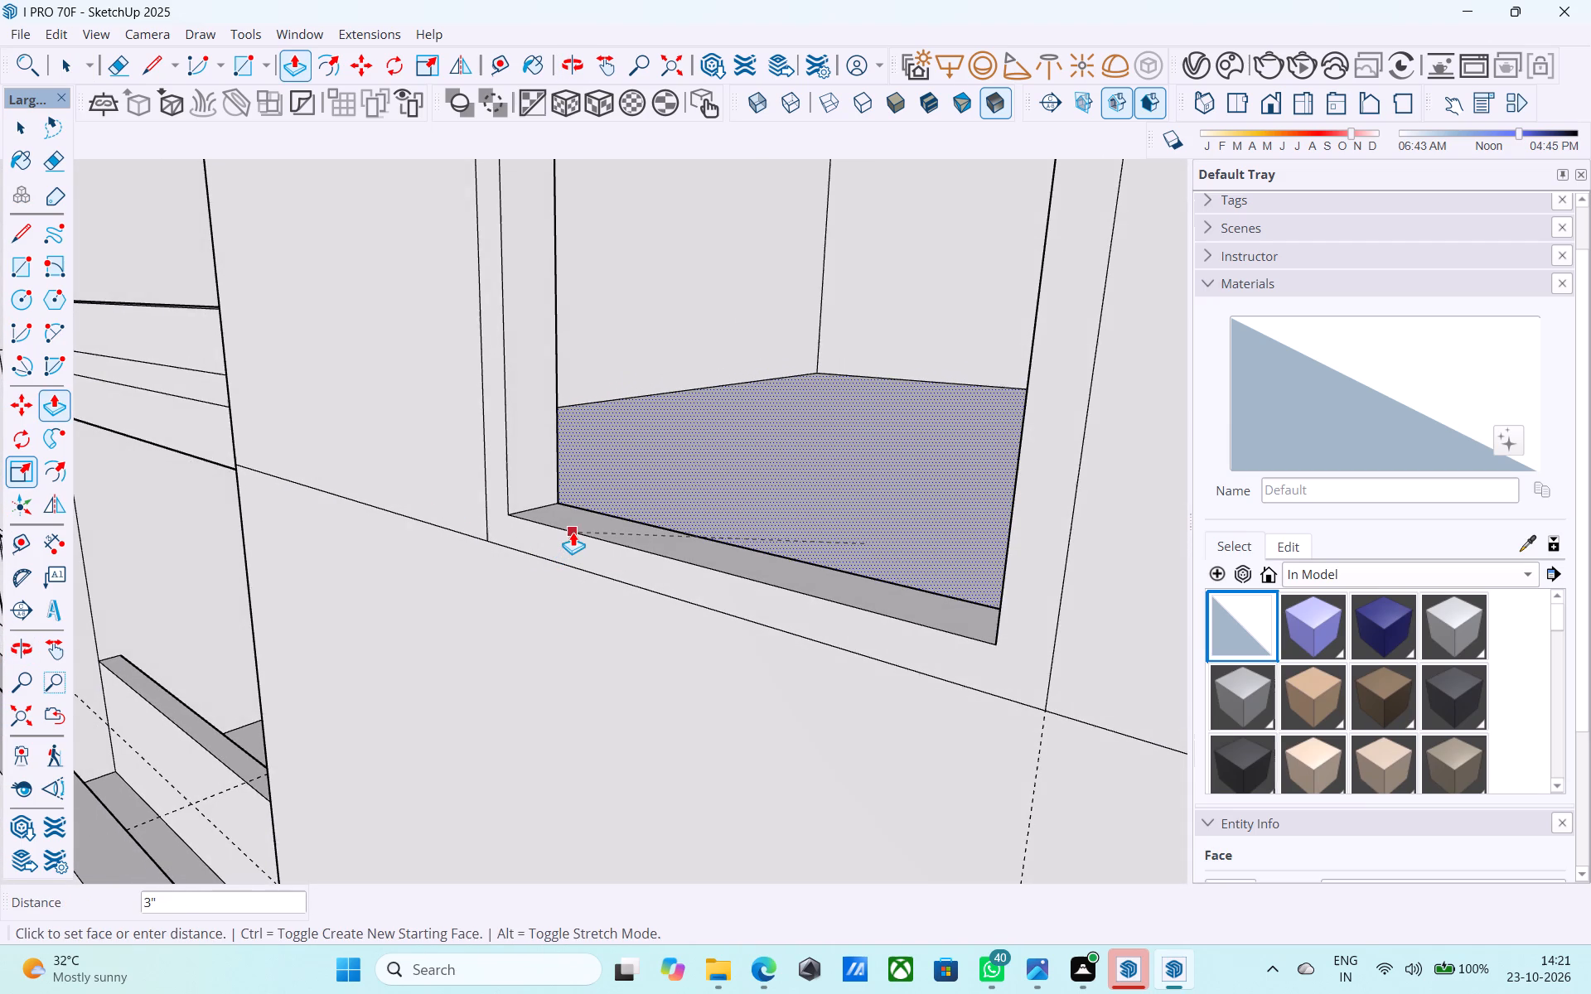
{"action": "left_click", "coordinate": [573, 532]}
{"action": "key", "text": "space"}
{"action": "scroll", "coordinate": [565, 515], "scroll_direction": "down", "scroll_amount": 5}
{"action": "middle_click_drag", "start_coordinate": [565, 515], "coordinate": [615, 484]}
{"action": "key", "text": "ctrl+s"}
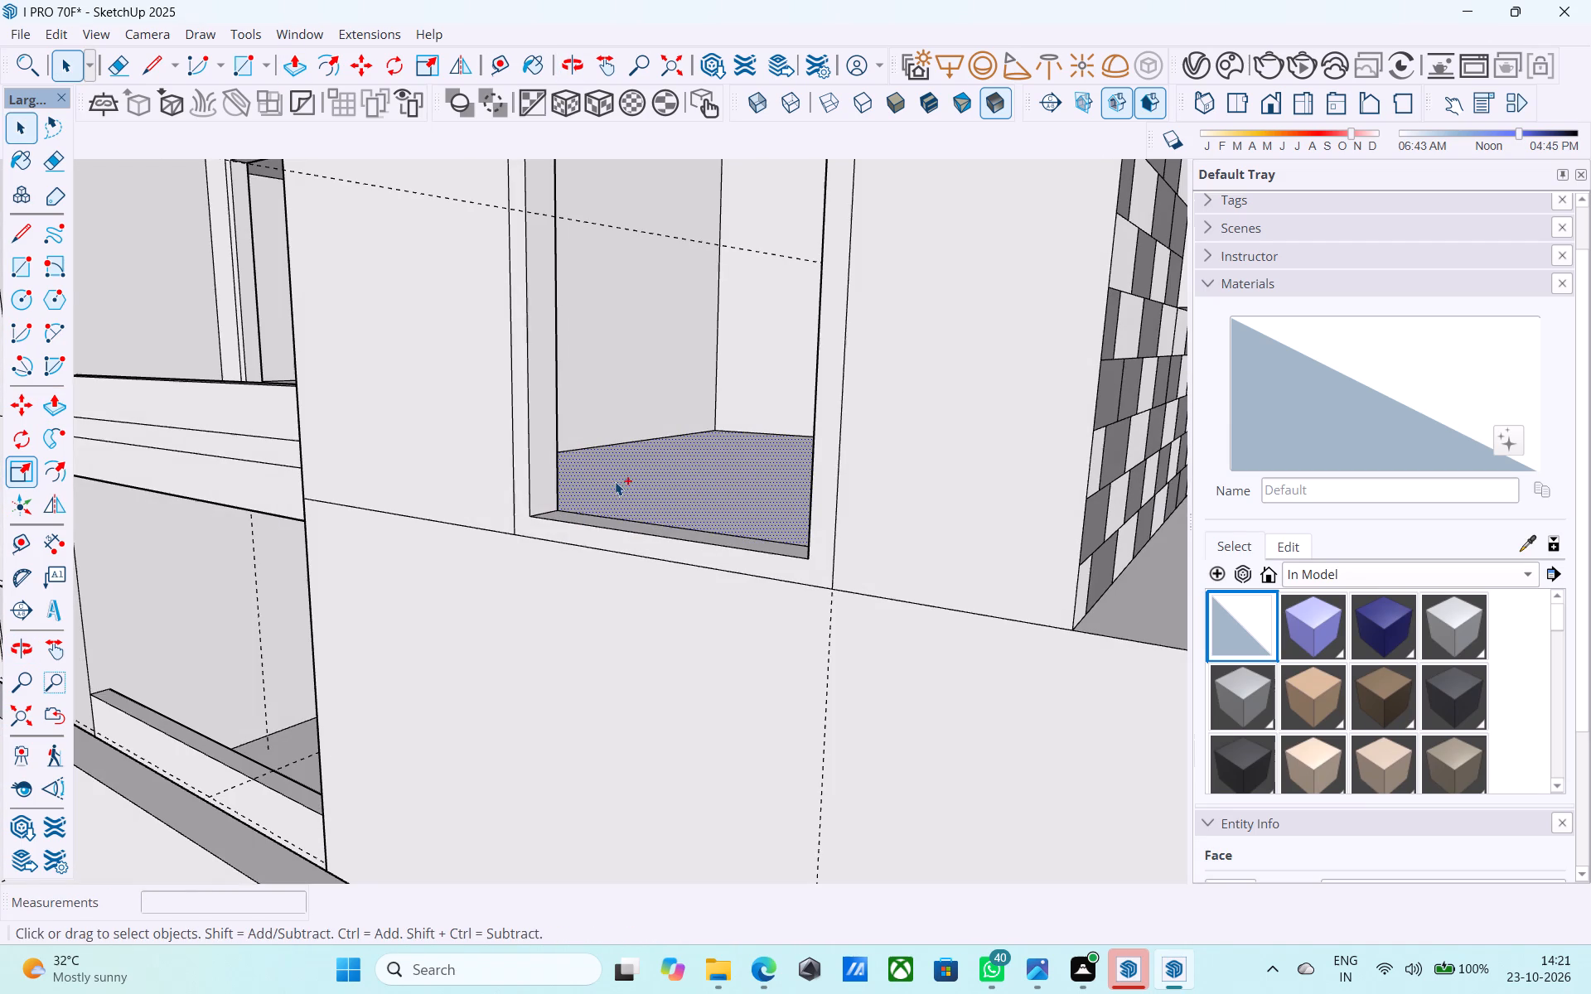
Examine the whole building from the front and side, checking the side-wall openings, front windows and roof.
{"action": "scroll", "coordinate": [593, 462], "scroll_direction": "down", "scroll_amount": 10}
{"action": "key", "text": "space"}
{"action": "middle_click_drag", "start_coordinate": [592, 461], "coordinate": [318, 502]}
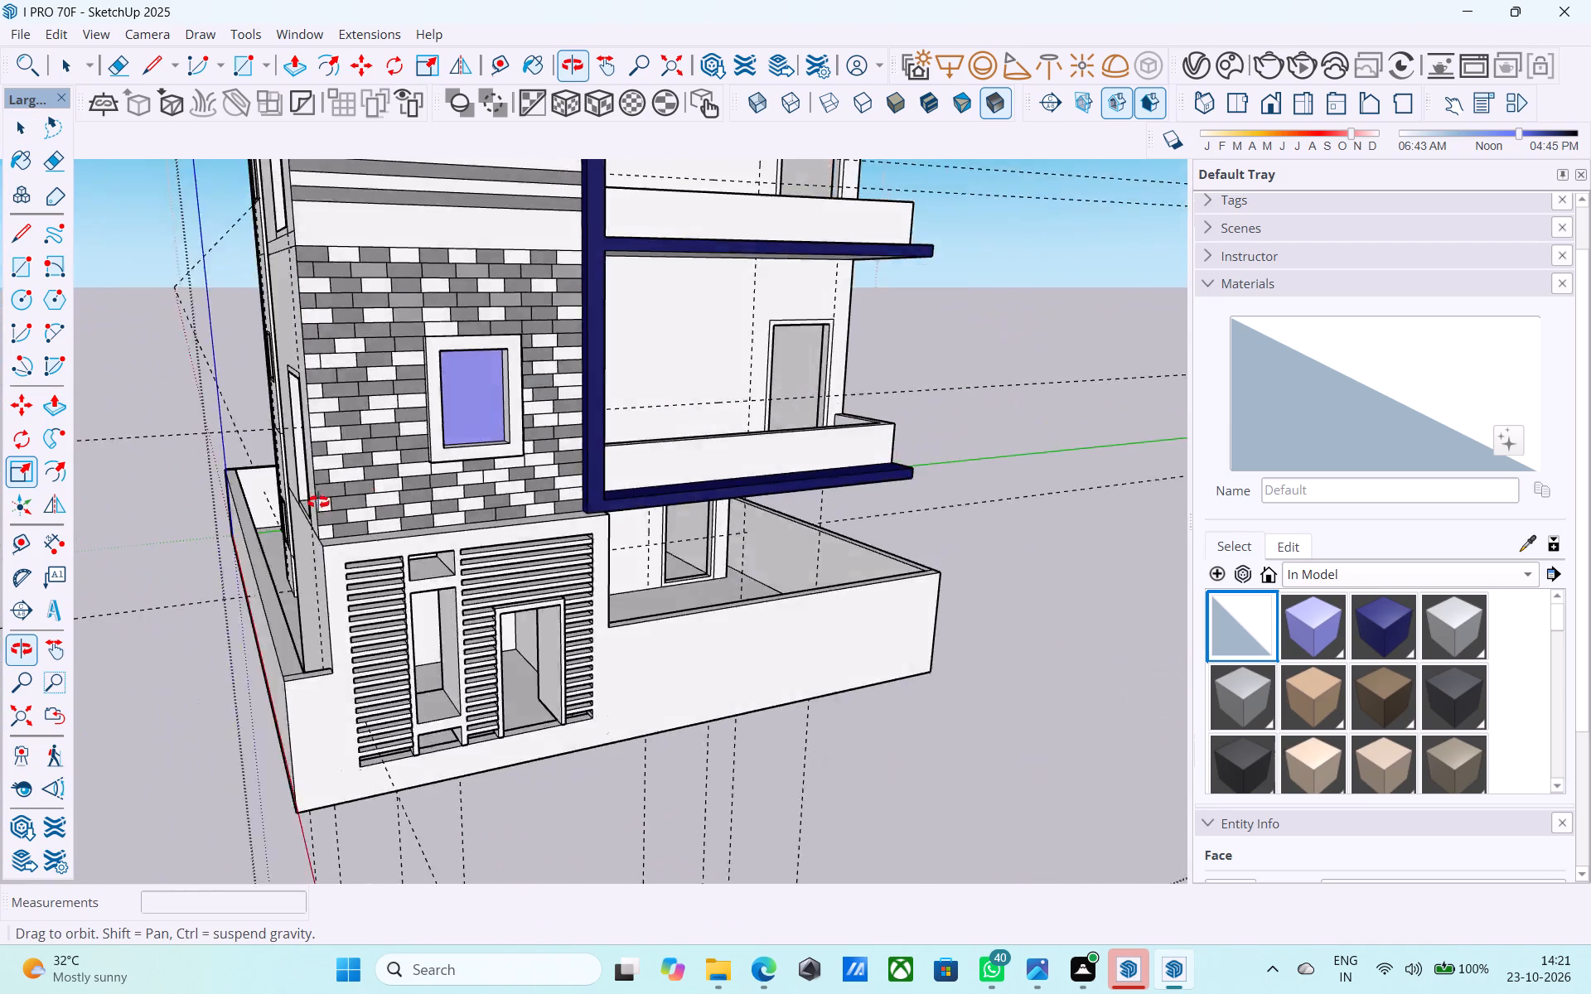
{"action": "middle_click_drag", "start_coordinate": [318, 502], "coordinate": [471, 498]}
{"action": "scroll", "coordinate": [471, 499], "scroll_direction": "down", "scroll_amount": 5}
{"action": "middle_click_drag", "start_coordinate": [471, 512], "coordinate": [452, 573]}
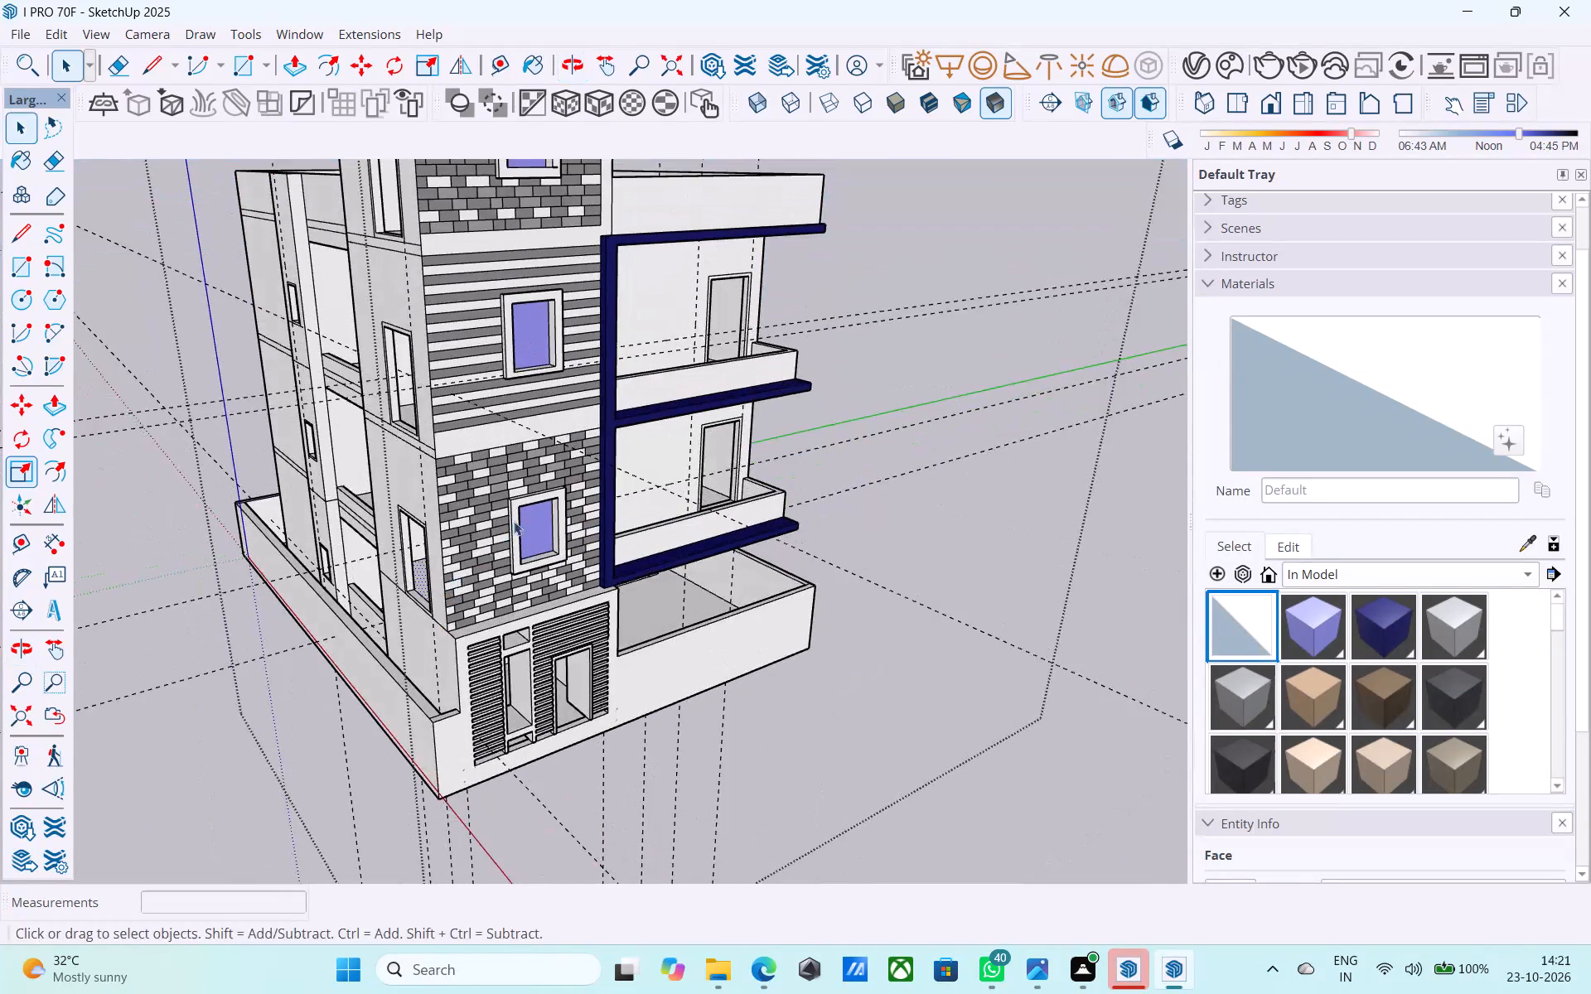
{"action": "scroll", "coordinate": [522, 509], "scroll_direction": "down", "scroll_amount": 5}
{"action": "middle_click_drag", "start_coordinate": [530, 506], "coordinate": [573, 736], "text": "shift"}
{"action": "scroll", "coordinate": [567, 544], "scroll_direction": "up", "scroll_amount": 11}
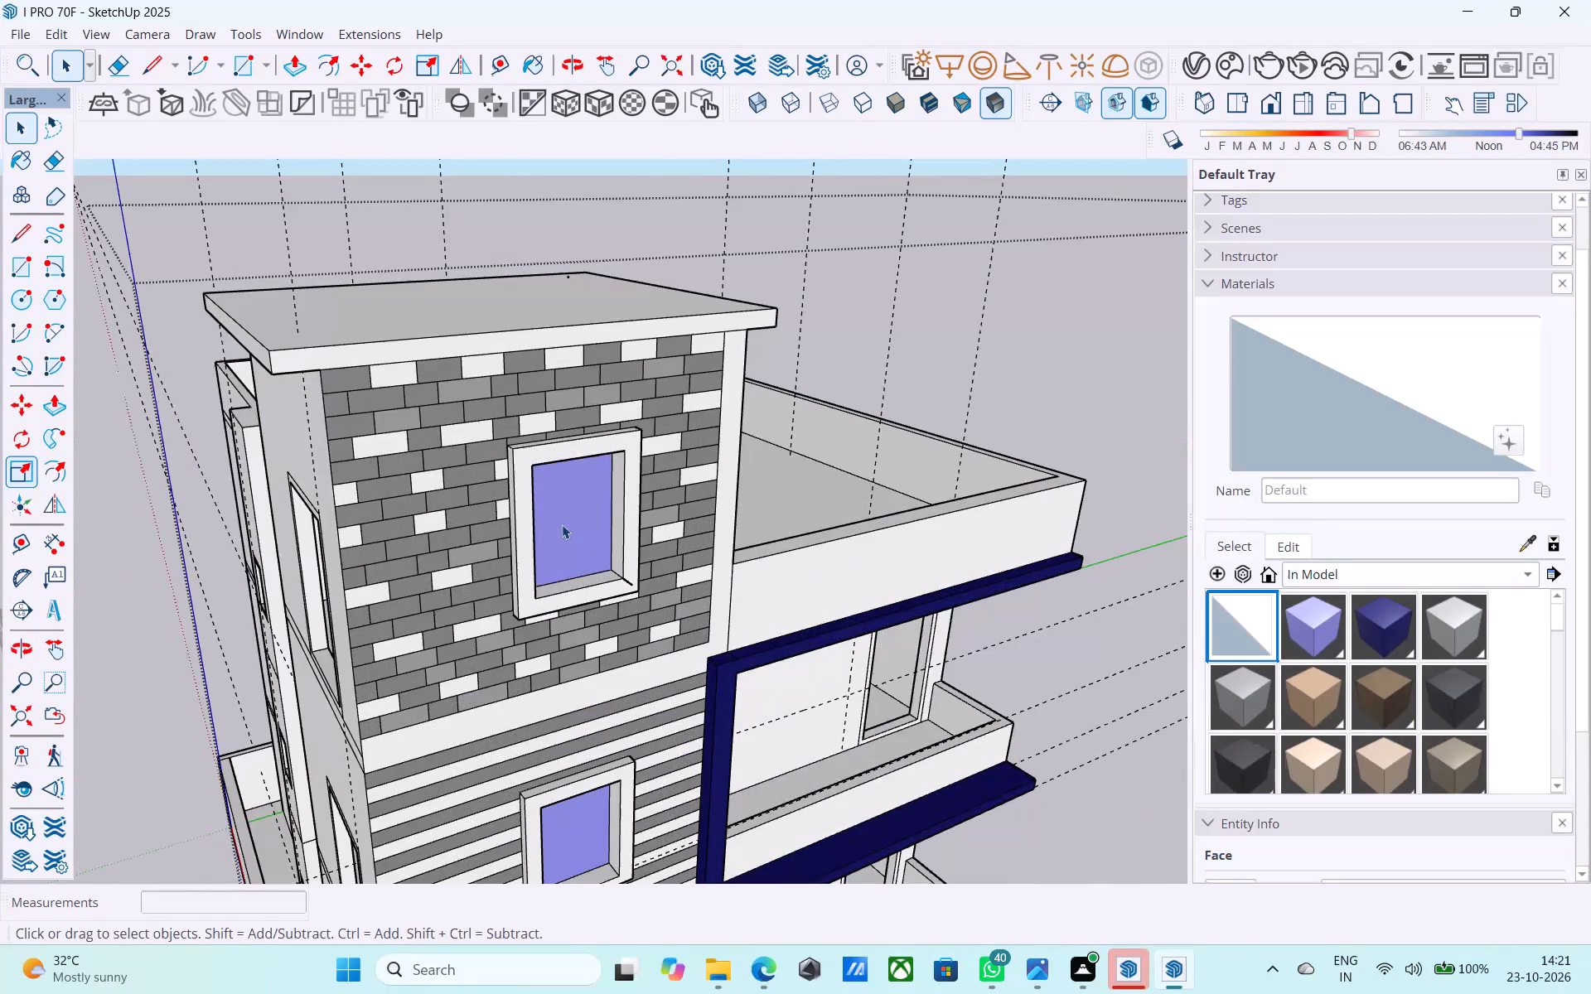
{"action": "scroll", "coordinate": [562, 524], "scroll_direction": "down", "scroll_amount": 1}
{"action": "middle_click_drag", "start_coordinate": [562, 524], "coordinate": [566, 599]}
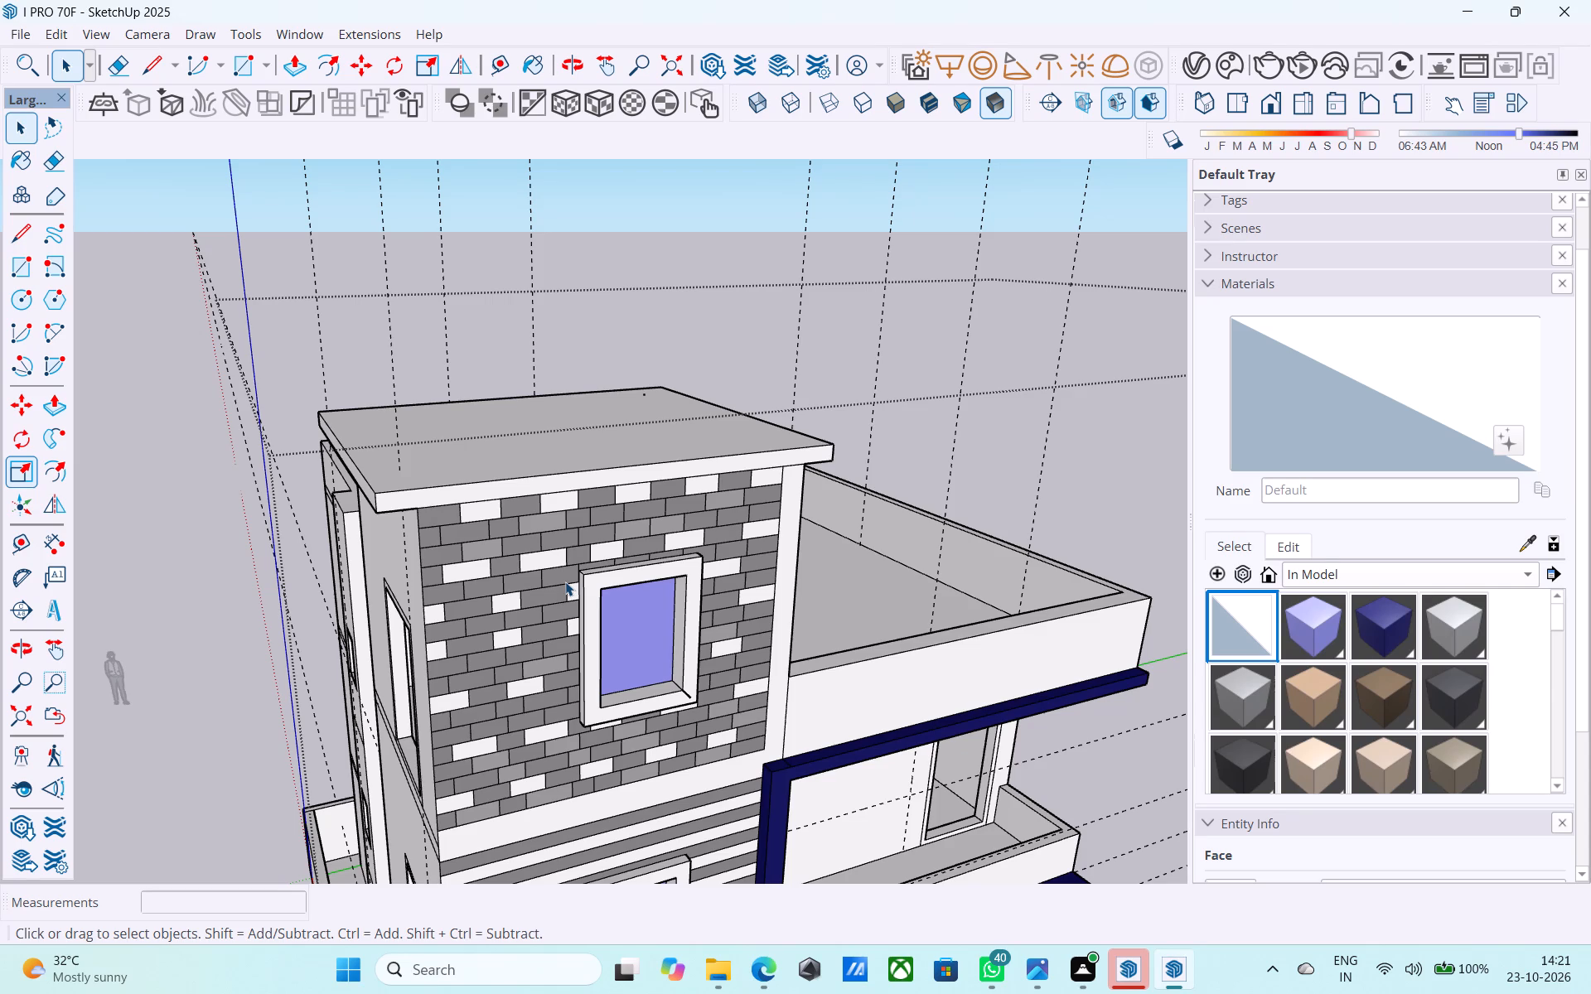
{"action": "middle_click_drag", "start_coordinate": [565, 581], "coordinate": [908, 507]}
{"action": "scroll", "coordinate": [907, 469], "scroll_direction": "down", "scroll_amount": 6}
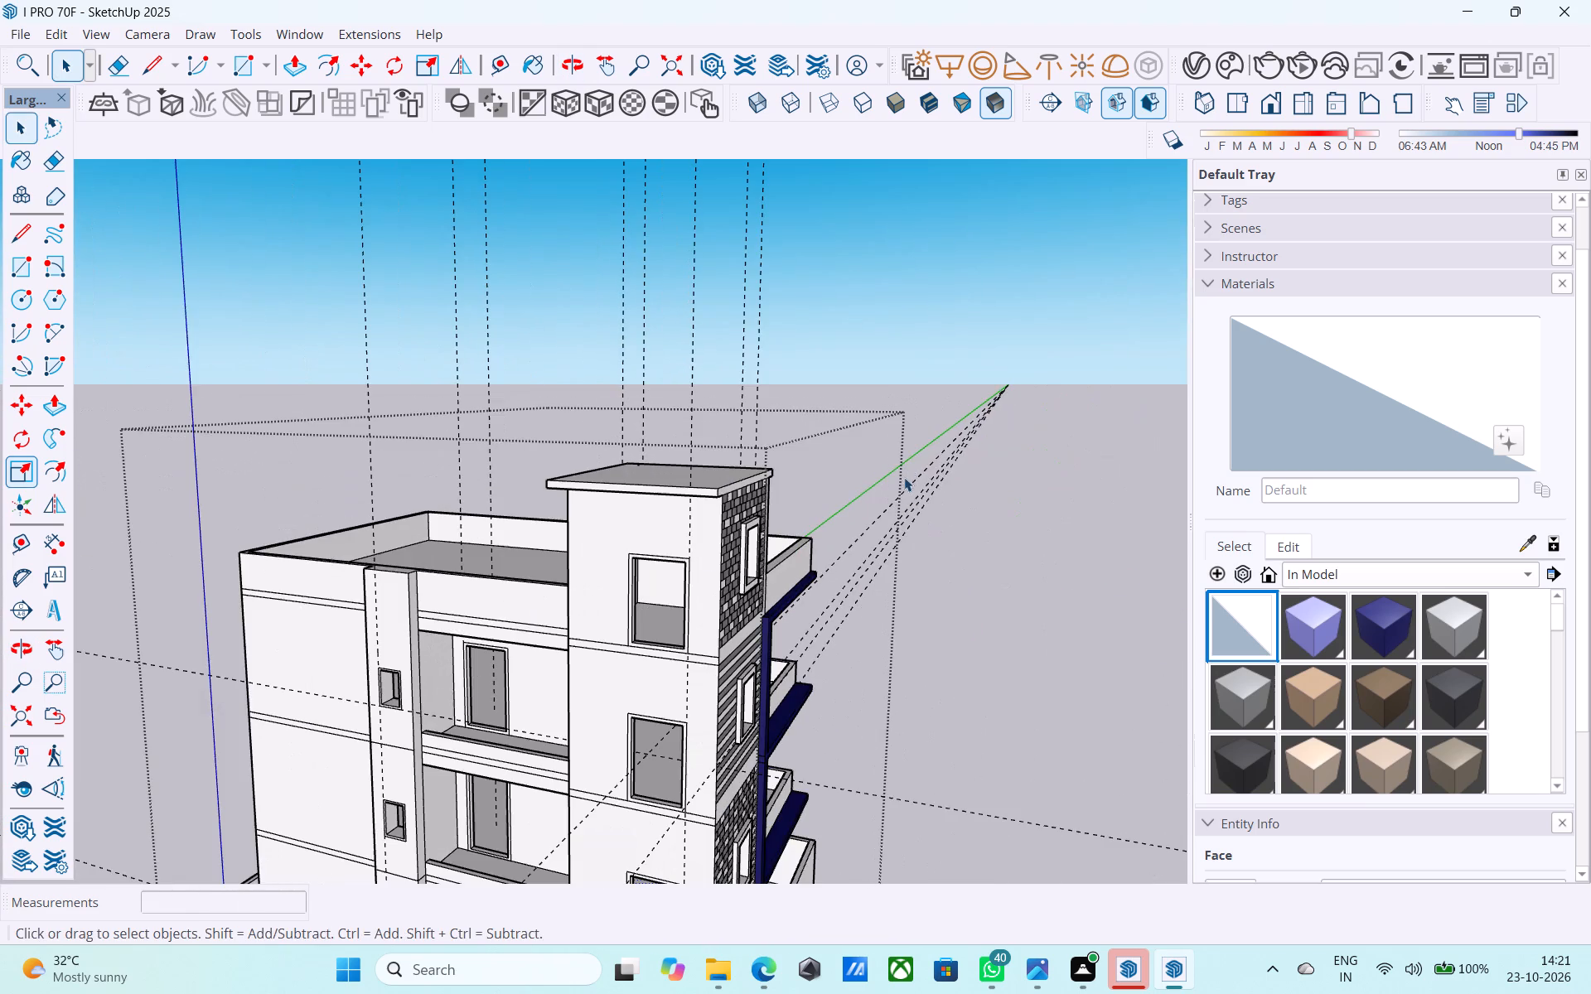
{"action": "scroll", "coordinate": [879, 492], "scroll_direction": "down", "scroll_amount": 3}
{"action": "middle_click_drag", "start_coordinate": [877, 495], "coordinate": [737, 472]}
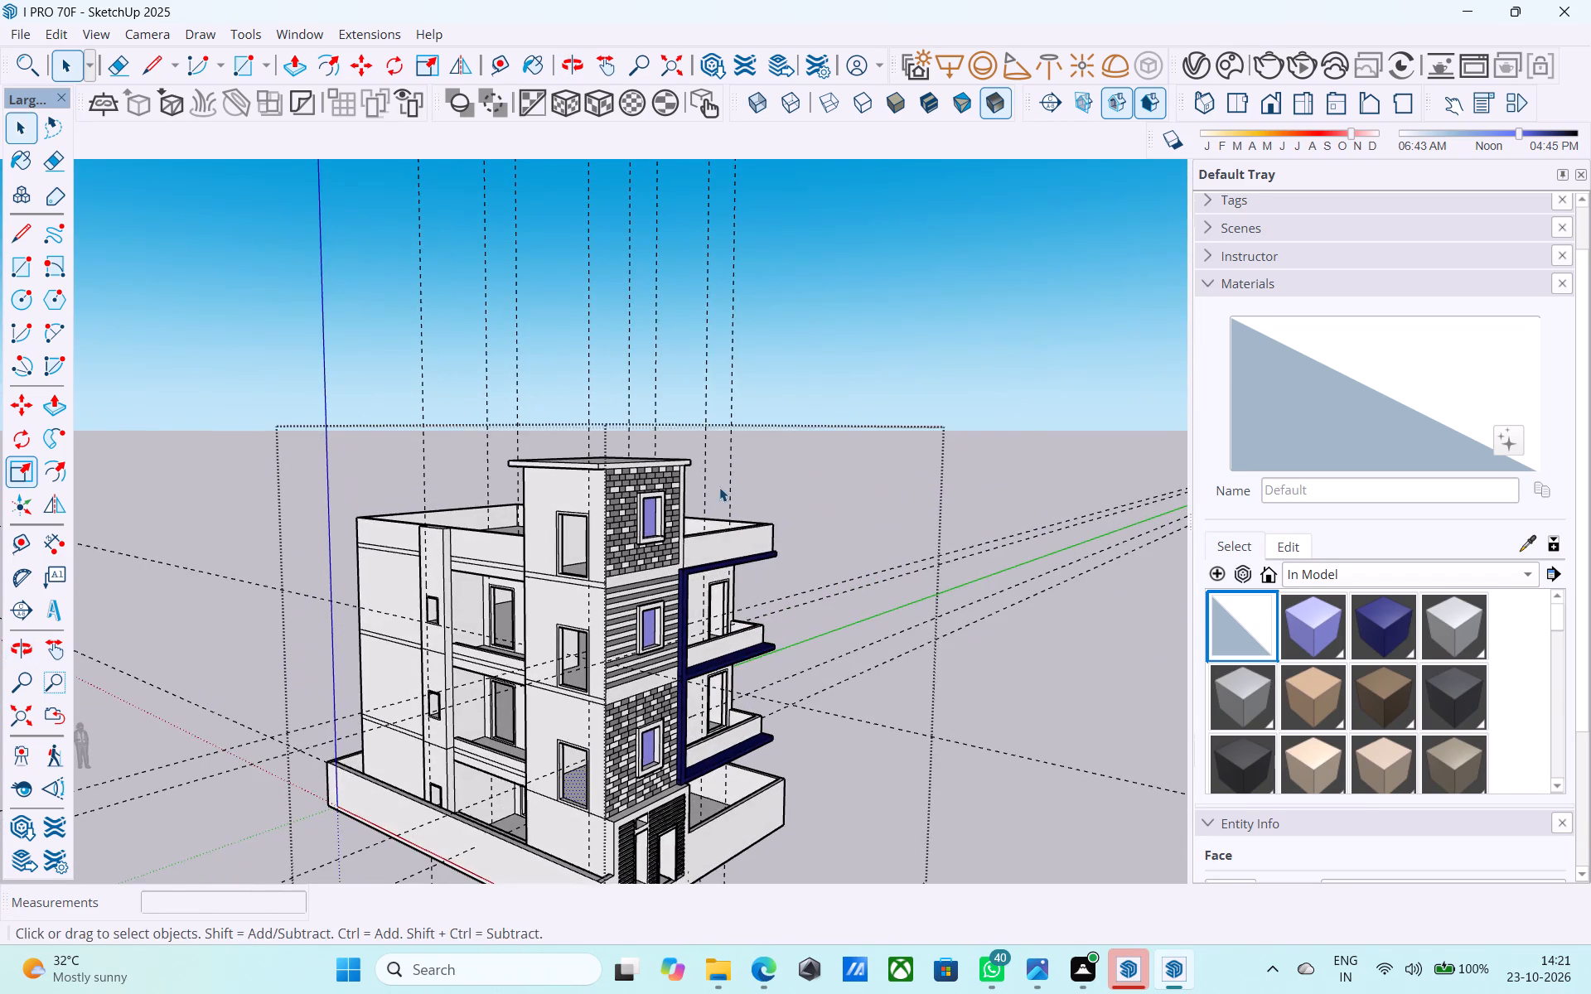
{"action": "scroll", "coordinate": [719, 488], "scroll_direction": "down", "scroll_amount": 4}
{"action": "middle_click_drag", "start_coordinate": [707, 550], "coordinate": [684, 583]}
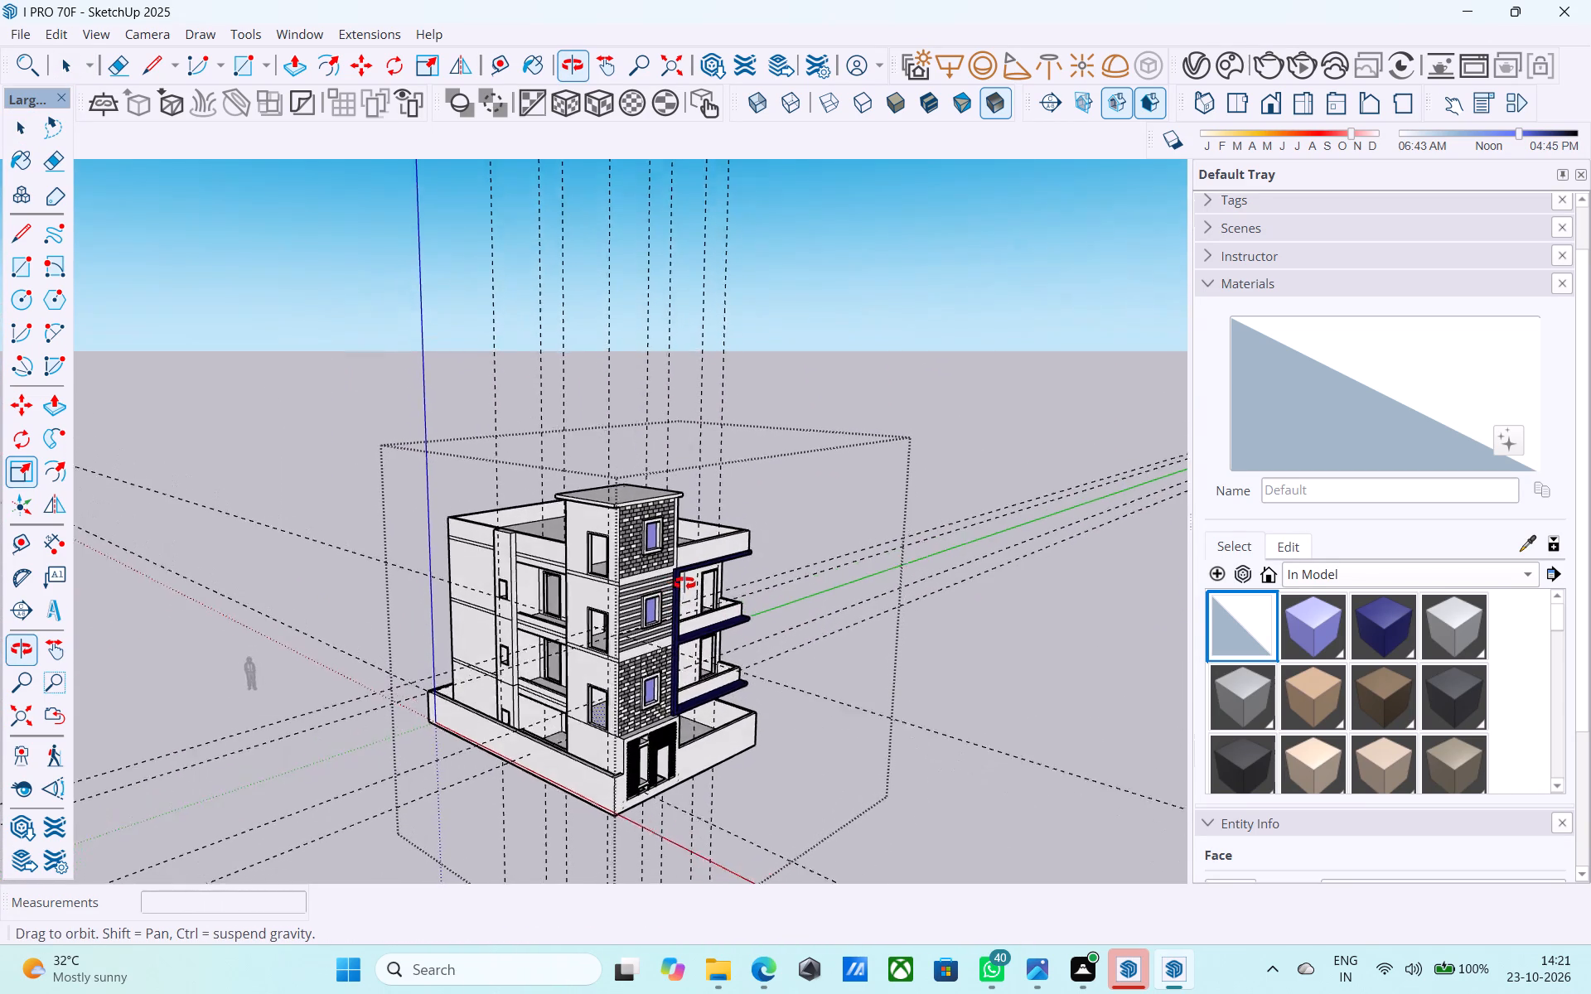
{"action": "middle_click_drag", "start_coordinate": [684, 583], "coordinate": [689, 579]}
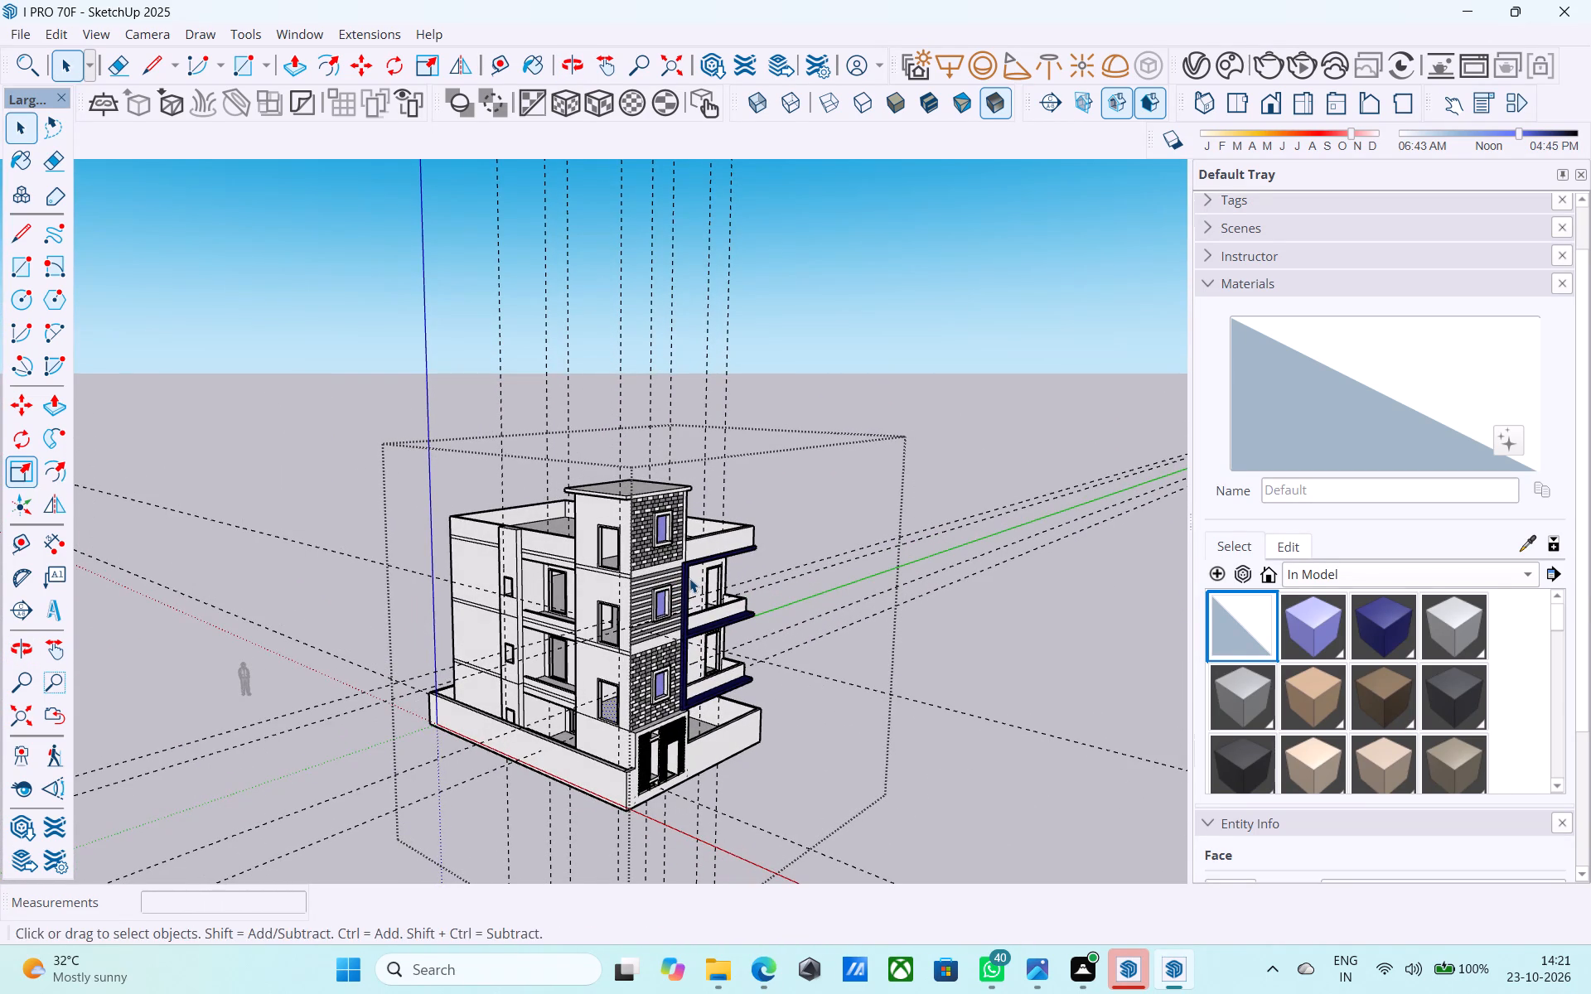
Examine the building from the side, front and above, looking over the balconies and the front windows of the tower.
{"action": "middle_click_drag", "start_coordinate": [689, 578], "coordinate": [702, 564]}
{"action": "middle_click_drag", "start_coordinate": [702, 564], "coordinate": [705, 555]}
{"action": "scroll", "coordinate": [706, 555], "scroll_direction": "up", "scroll_amount": 6}
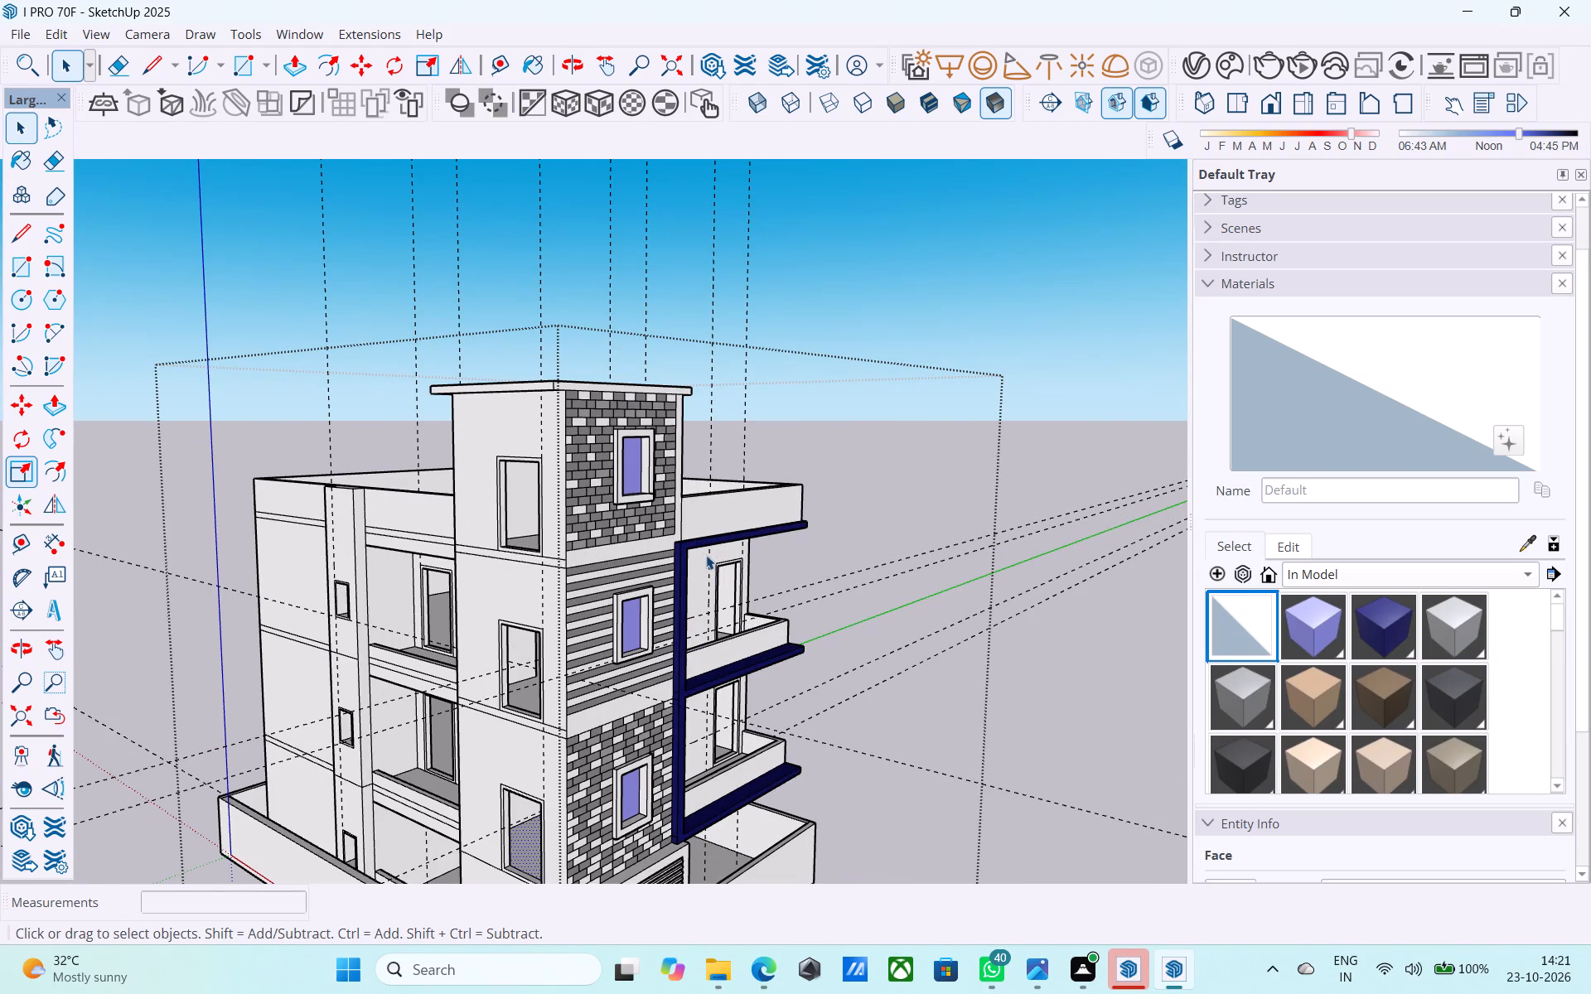
{"action": "scroll", "coordinate": [706, 555], "scroll_direction": "down", "scroll_amount": 6}
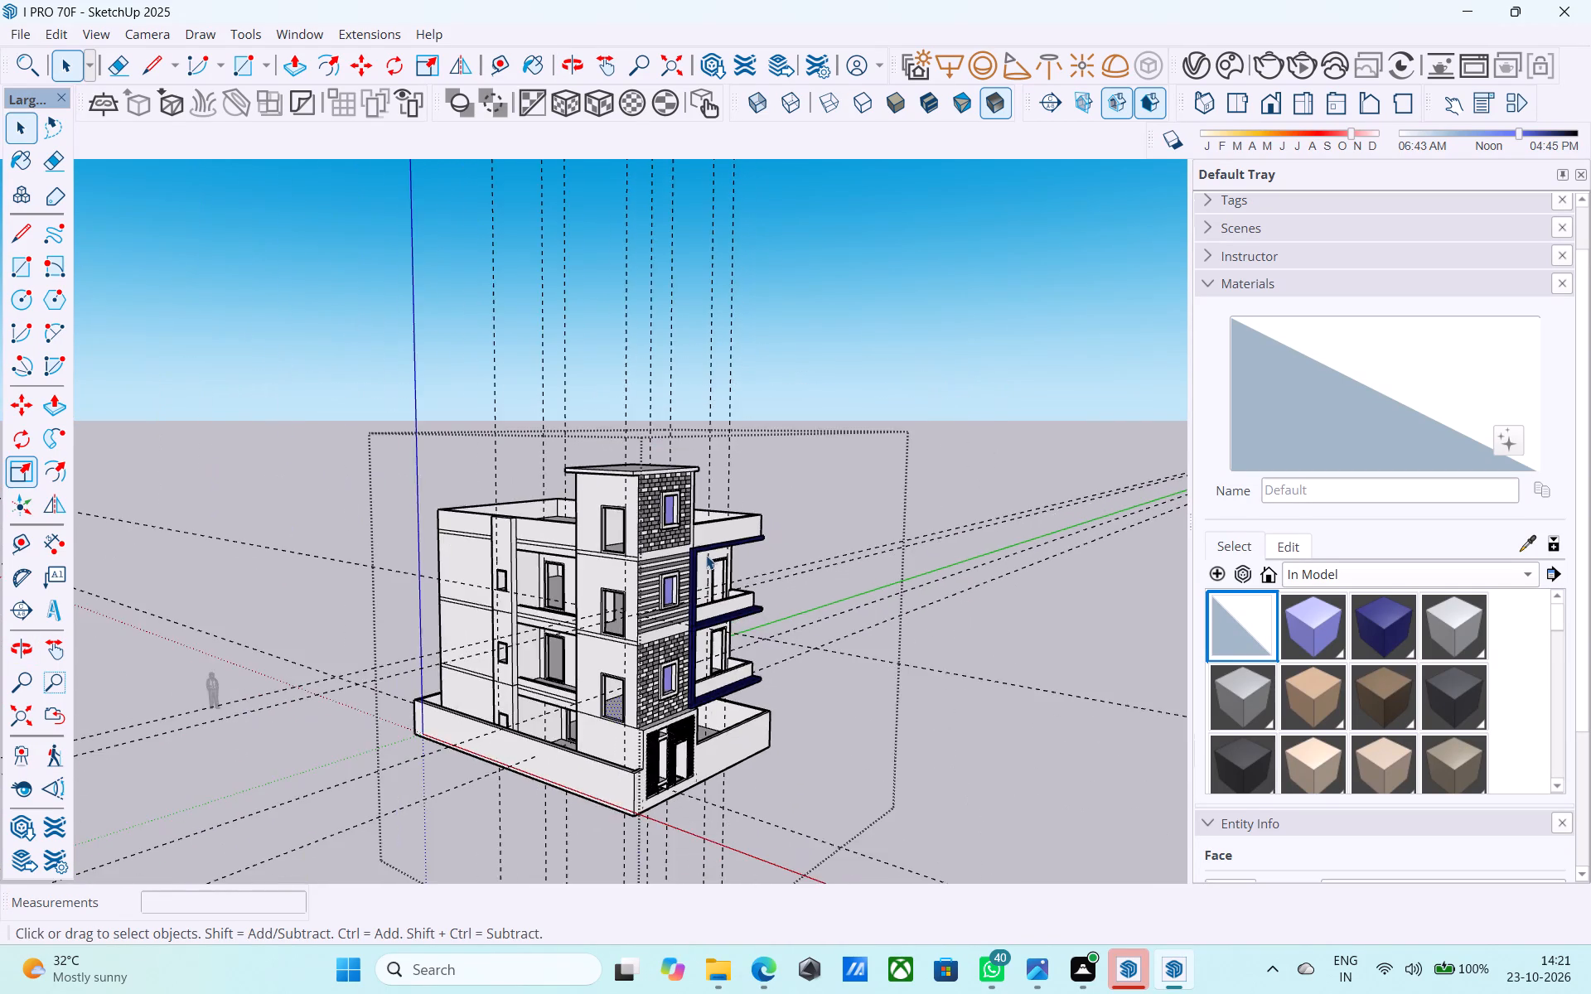
{"action": "middle_click_drag", "start_coordinate": [706, 555], "coordinate": [583, 483]}
{"action": "scroll", "coordinate": [593, 536], "scroll_direction": "up", "scroll_amount": 6}
{"action": "middle_click_drag", "start_coordinate": [590, 542], "coordinate": [563, 545]}
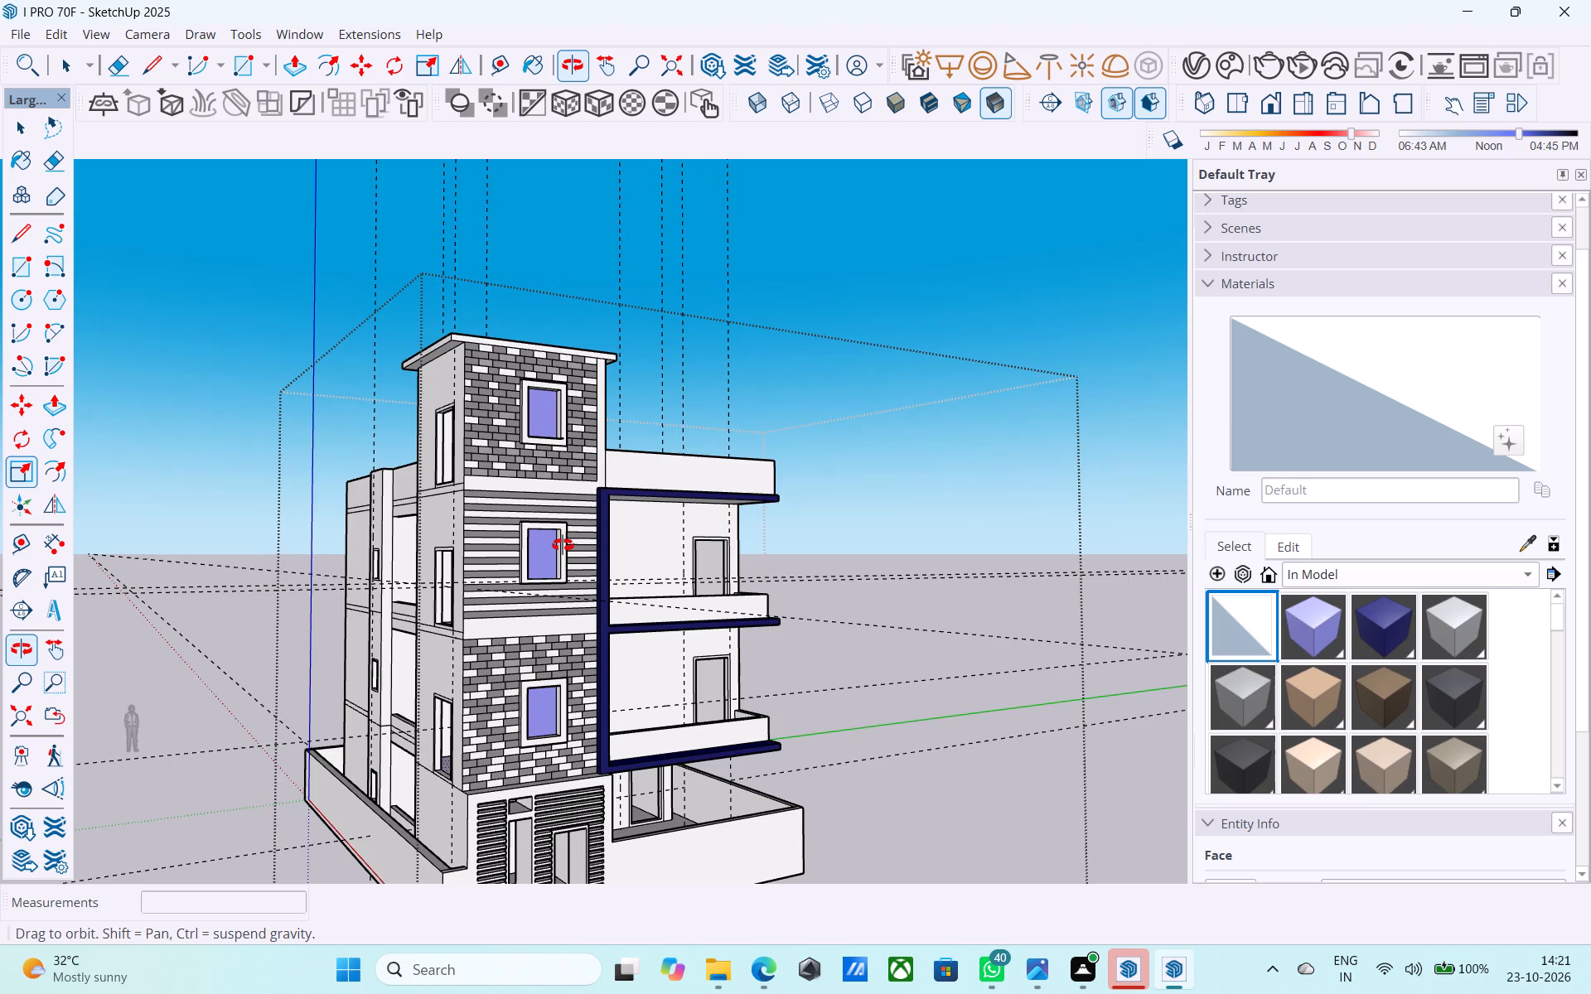
{"action": "middle_click_drag", "start_coordinate": [563, 545], "coordinate": [564, 630]}
{"action": "middle_click_drag", "start_coordinate": [621, 562], "coordinate": [665, 609]}
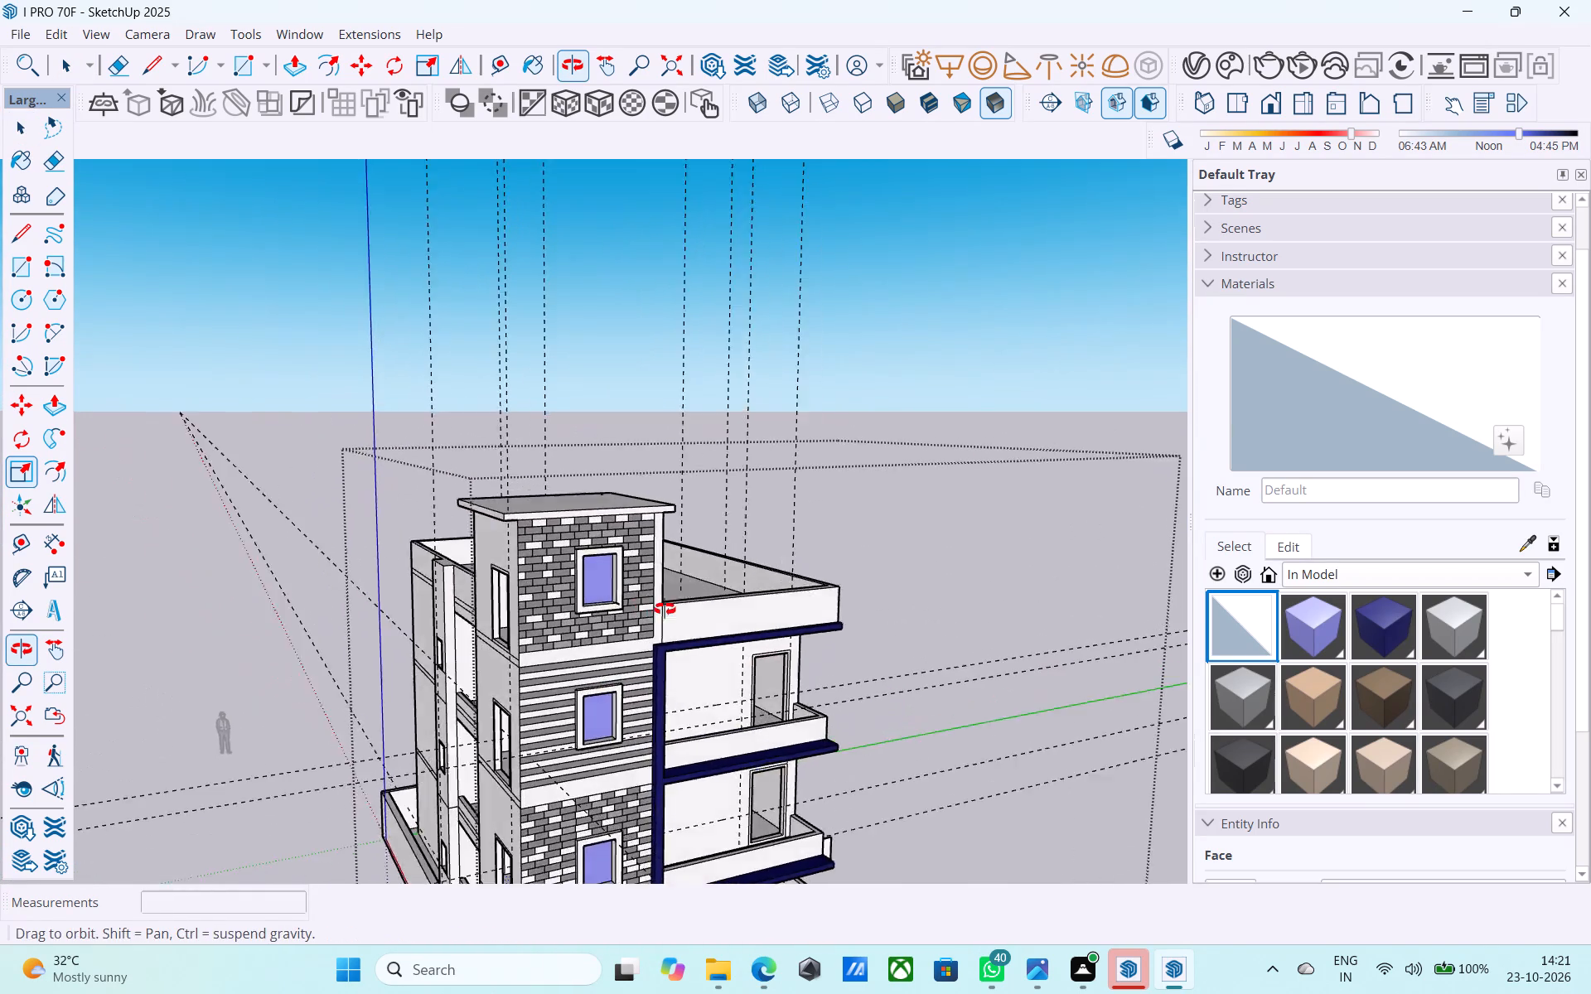
{"action": "middle_click_drag", "start_coordinate": [665, 609], "coordinate": [580, 572]}
Draw a rectangle of about 3' 8" by 2' 8" across the opening of the tower's topmost front window frame.
{"action": "key", "text": "r"}
{"action": "scroll", "coordinate": [550, 549], "scroll_direction": "up", "scroll_amount": 15}
{"action": "left_click", "coordinate": [347, 422]}
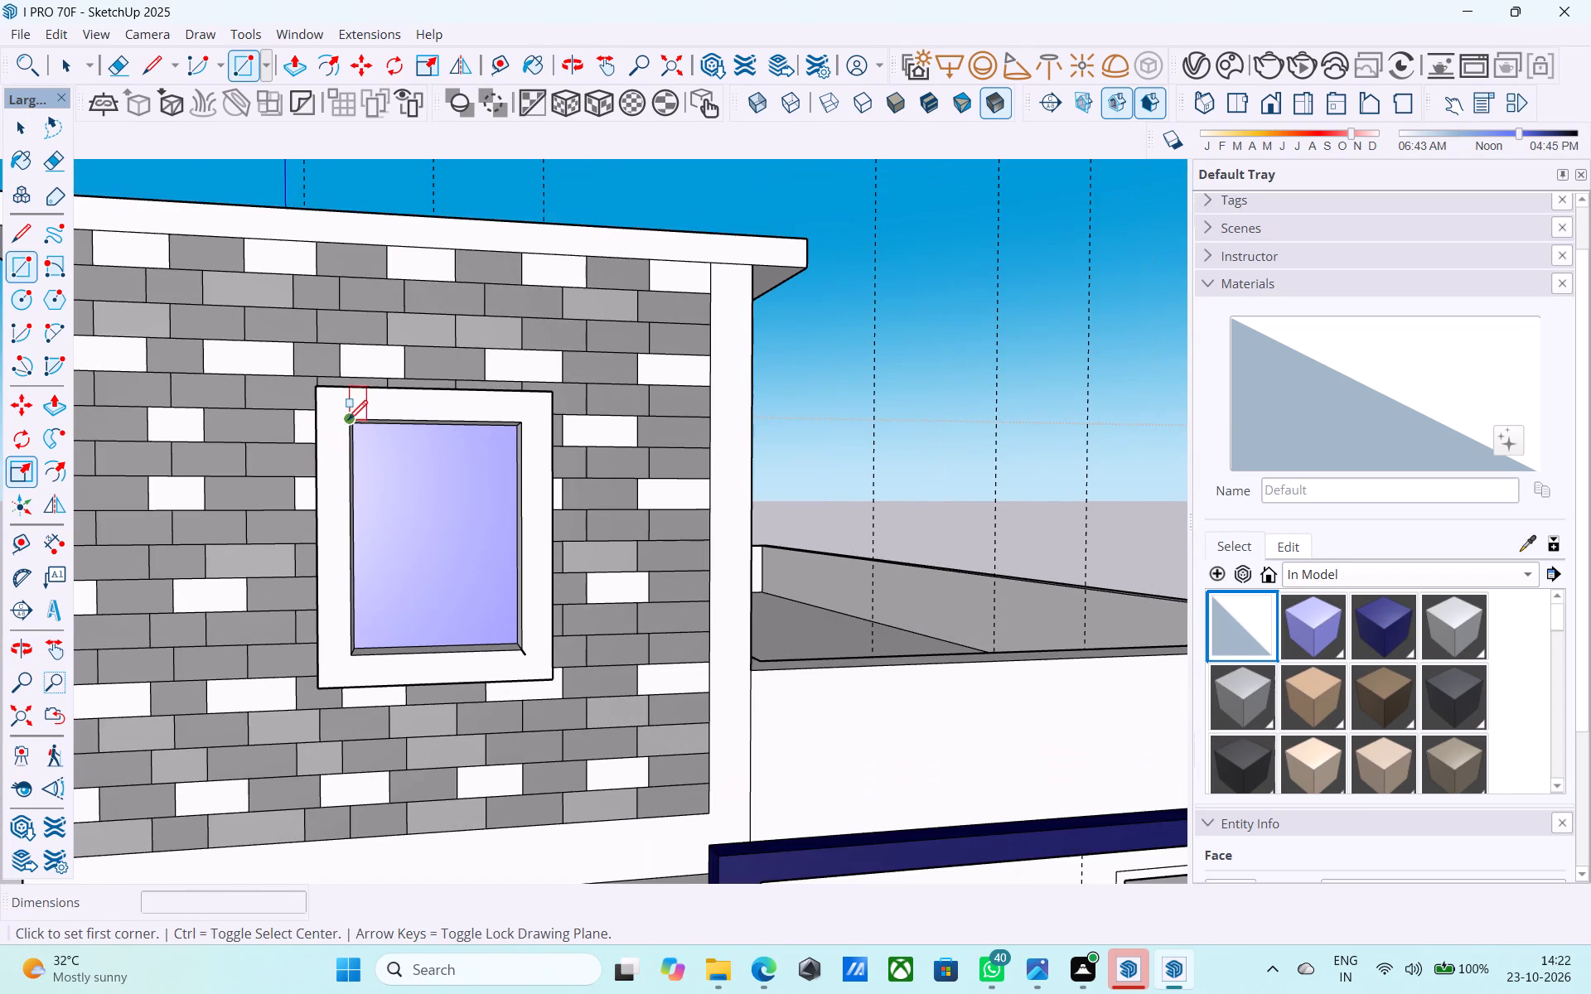
{"action": "scroll", "coordinate": [530, 652], "scroll_direction": "up", "scroll_amount": 10}
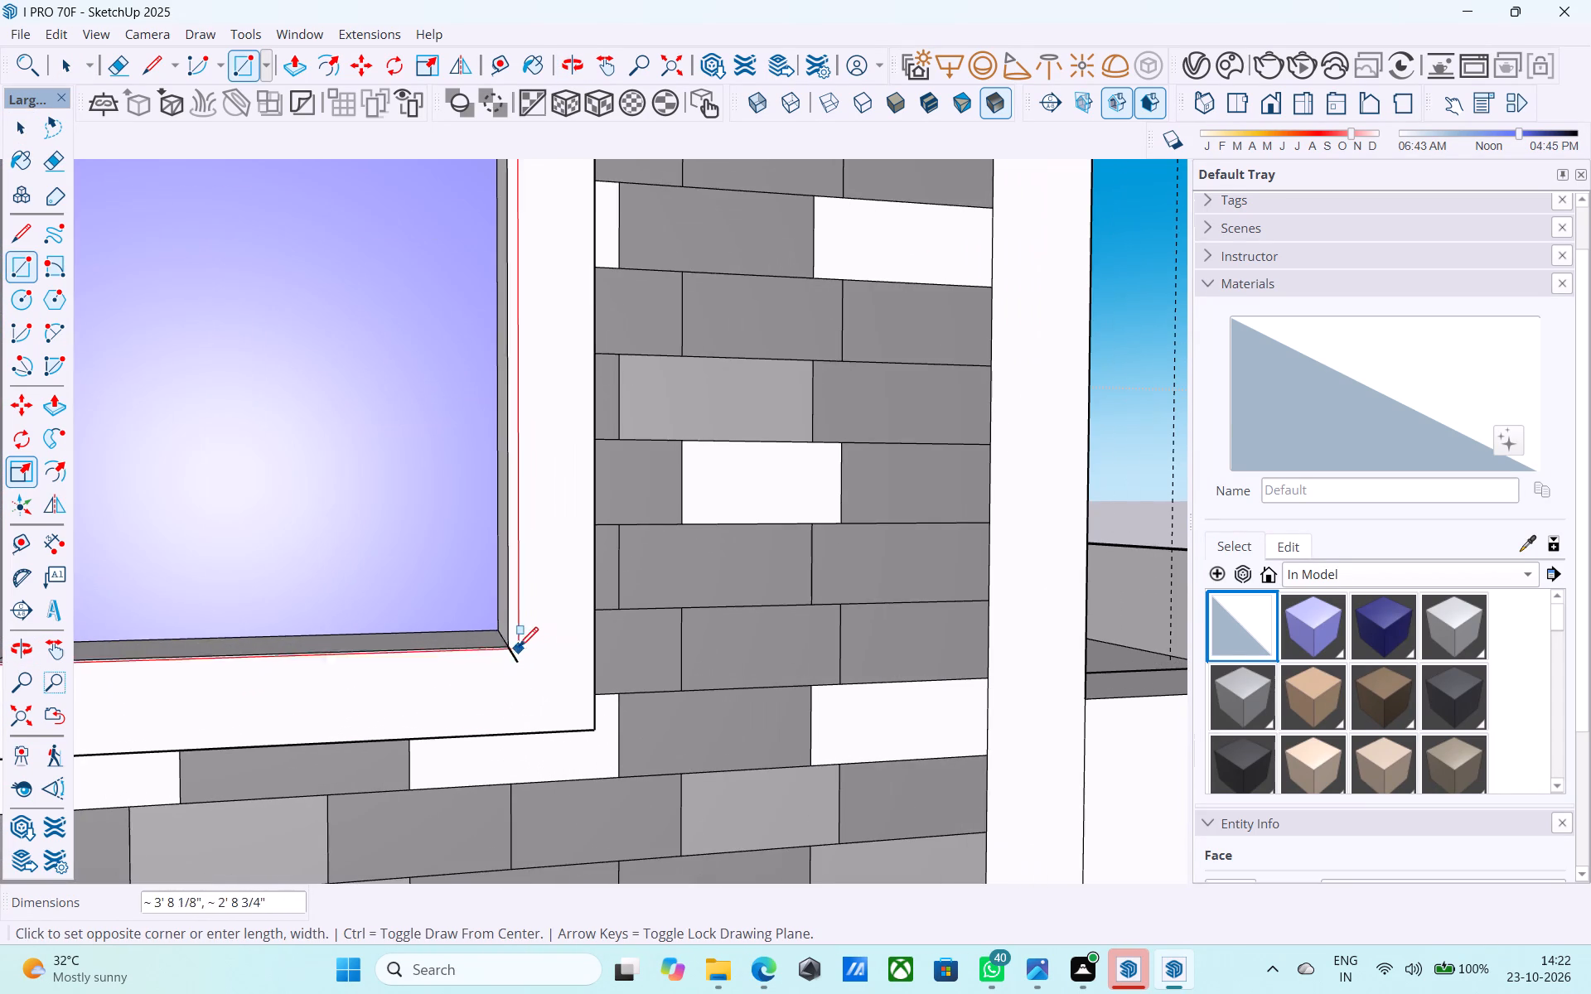
{"action": "left_click", "coordinate": [510, 648]}
Draw a rectangle across the opening of the tower's middle front window, in the striped cladding, to close it with a pane.
{"action": "scroll", "coordinate": [607, 421], "scroll_direction": "down", "scroll_amount": 13}
{"action": "scroll", "coordinate": [642, 538], "scroll_direction": "down", "scroll_amount": 6}
{"action": "scroll", "coordinate": [559, 683], "scroll_direction": "up", "scroll_amount": 9}
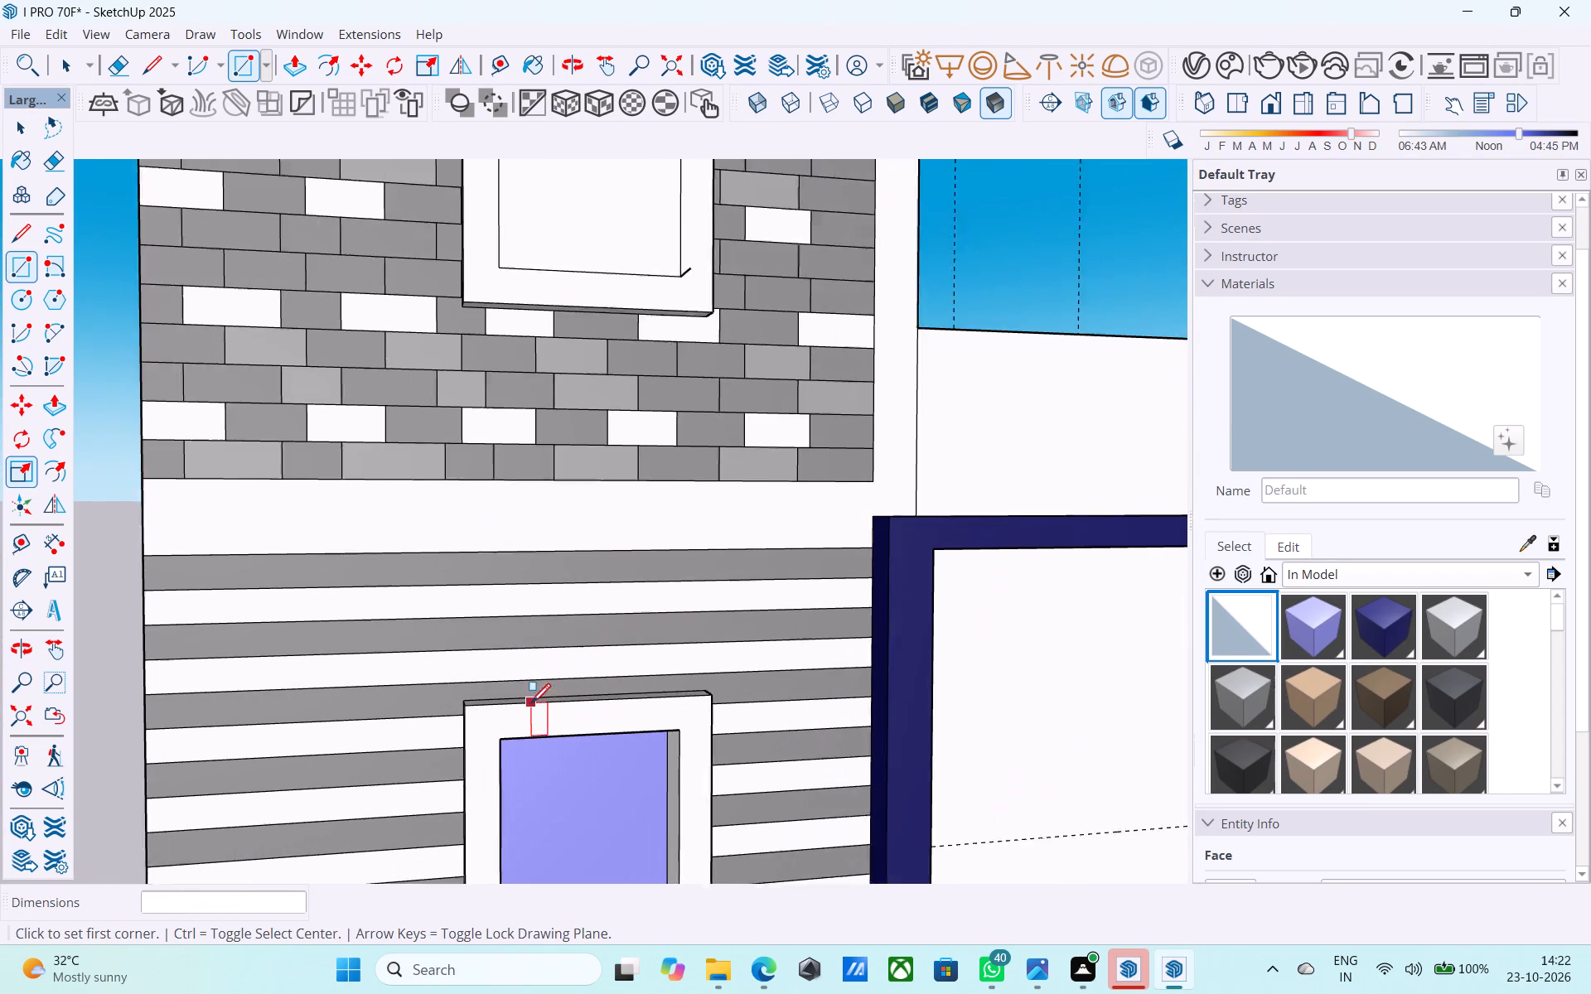
{"action": "left_click", "coordinate": [505, 738]}
{"action": "scroll", "coordinate": [596, 558], "scroll_direction": "down", "scroll_amount": 7}
{"action": "middle_click_drag", "start_coordinate": [654, 665], "coordinate": [635, 402], "text": "shift"}
{"action": "scroll", "coordinate": [634, 438], "scroll_direction": "up", "scroll_amount": 4}
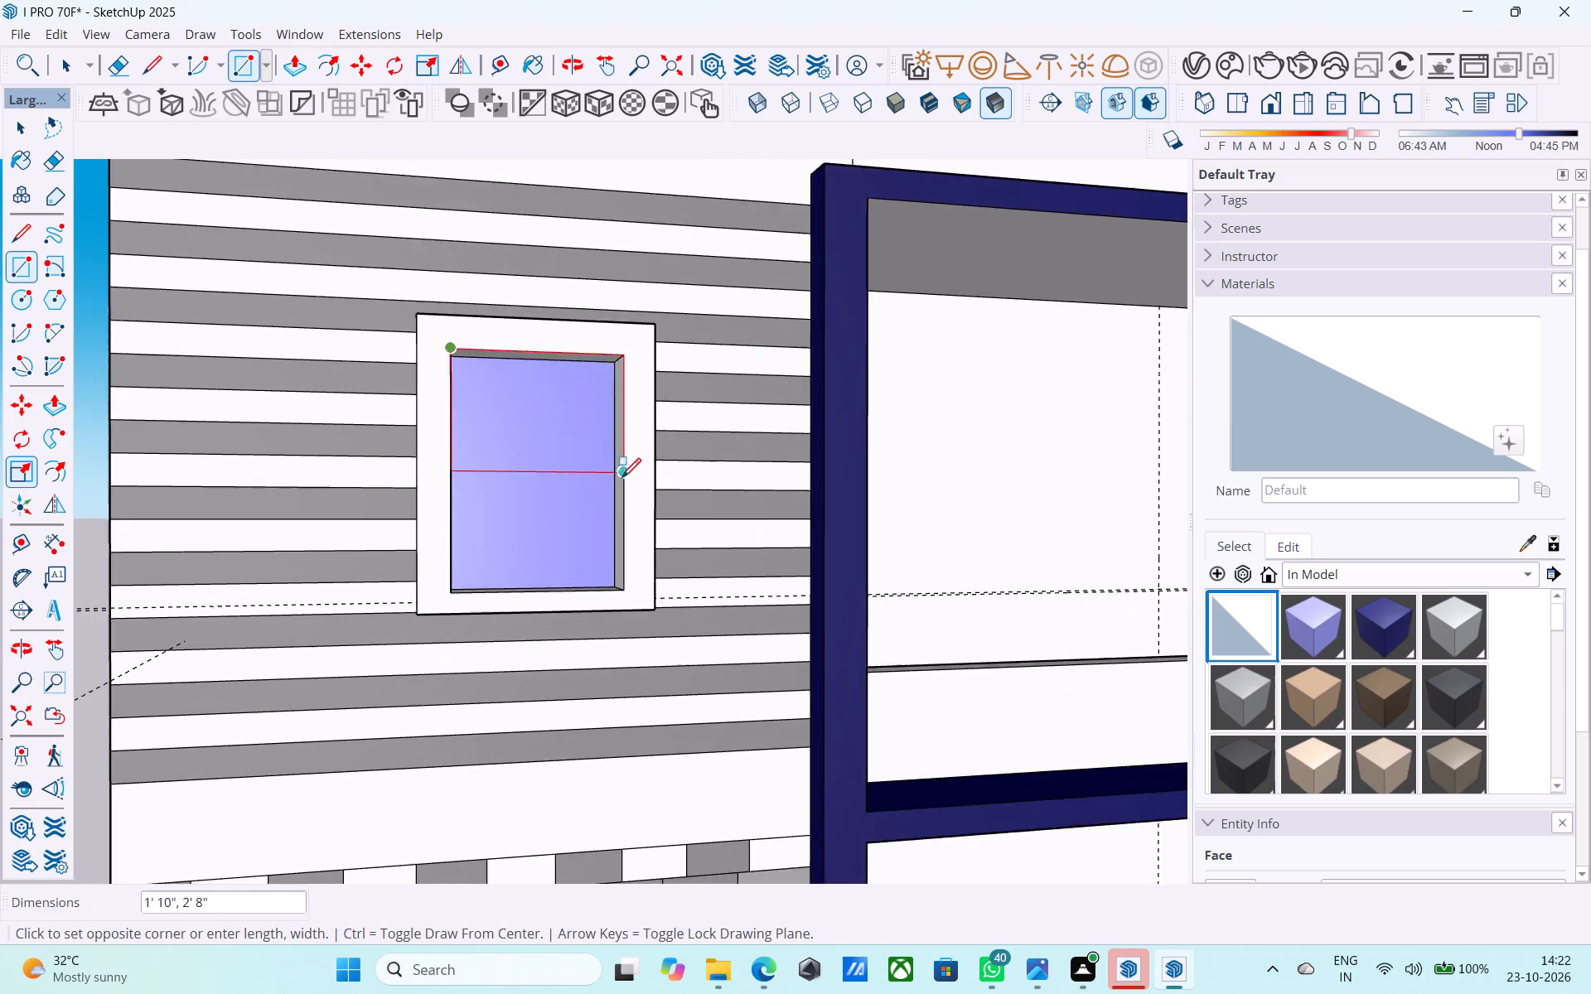
{"action": "scroll", "coordinate": [621, 480], "scroll_direction": "up", "scroll_amount": 4}
{"action": "left_click", "coordinate": [618, 620]}
Draw a 3' 8" by 2' 8" rectangle across the opening of the lowest front window in the brick-clad tower wall.
{"action": "scroll", "coordinate": [602, 310], "scroll_direction": "down", "scroll_amount": 8}
{"action": "scroll", "coordinate": [595, 261], "scroll_direction": "up", "scroll_amount": 1}
{"action": "scroll", "coordinate": [595, 261], "scroll_direction": "down", "scroll_amount": 4}
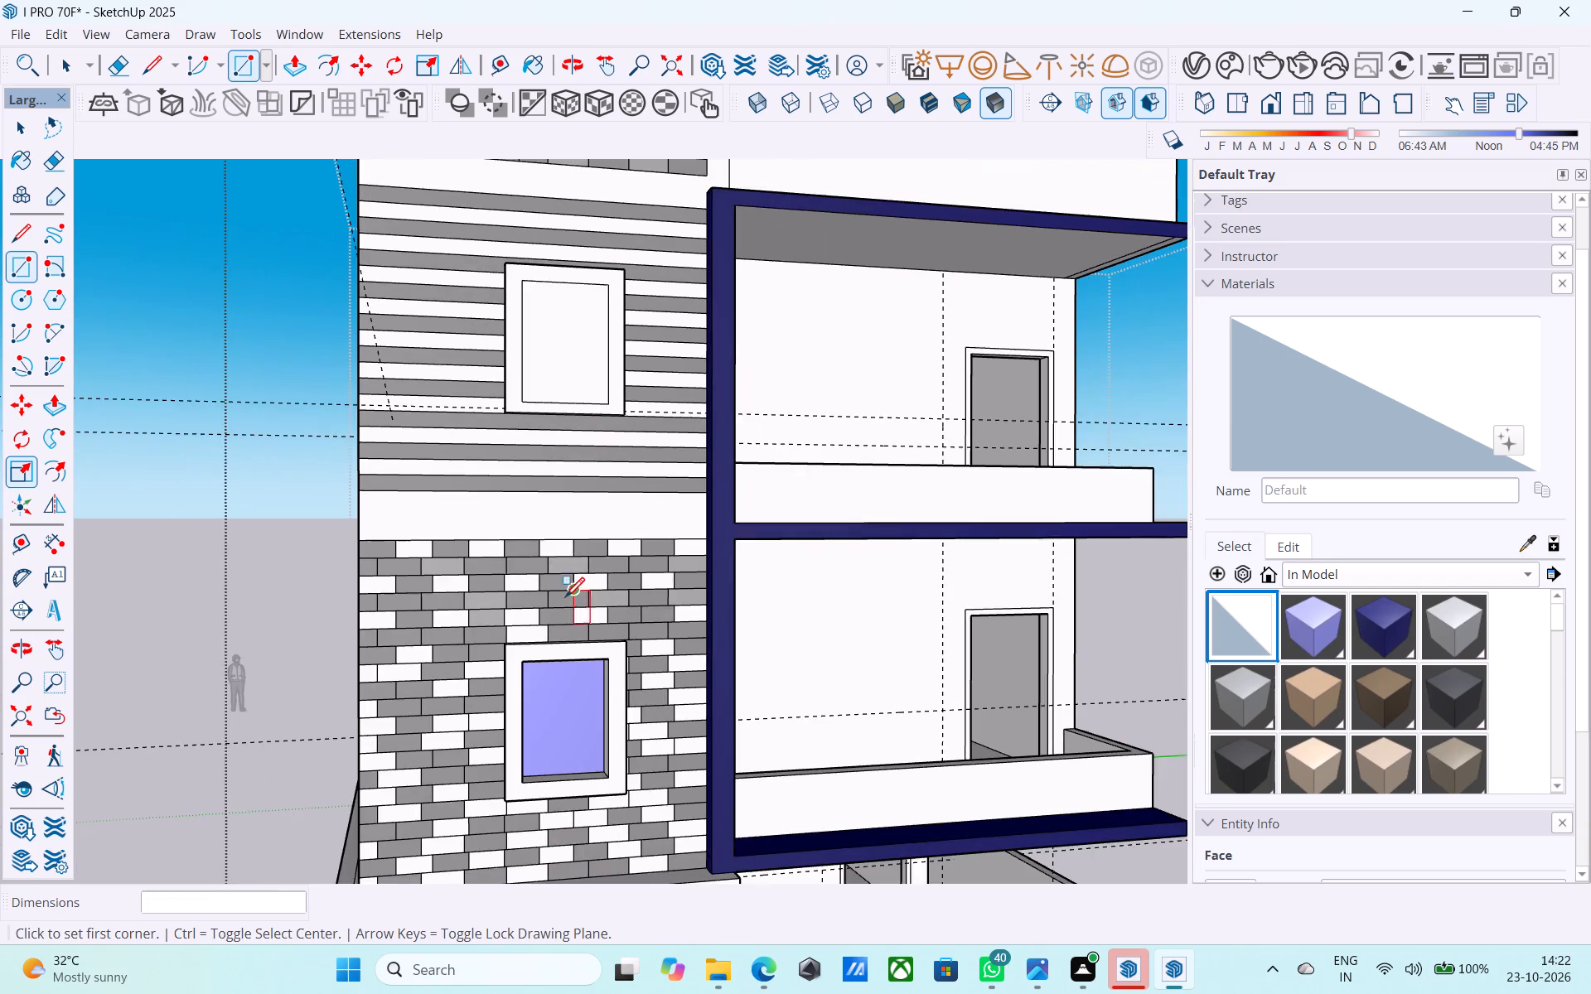
{"action": "scroll", "coordinate": [565, 599], "scroll_direction": "up", "scroll_amount": 5}
{"action": "scroll", "coordinate": [527, 364], "scroll_direction": "down", "scroll_amount": 12}
{"action": "scroll", "coordinate": [520, 428], "scroll_direction": "up", "scroll_amount": 12}
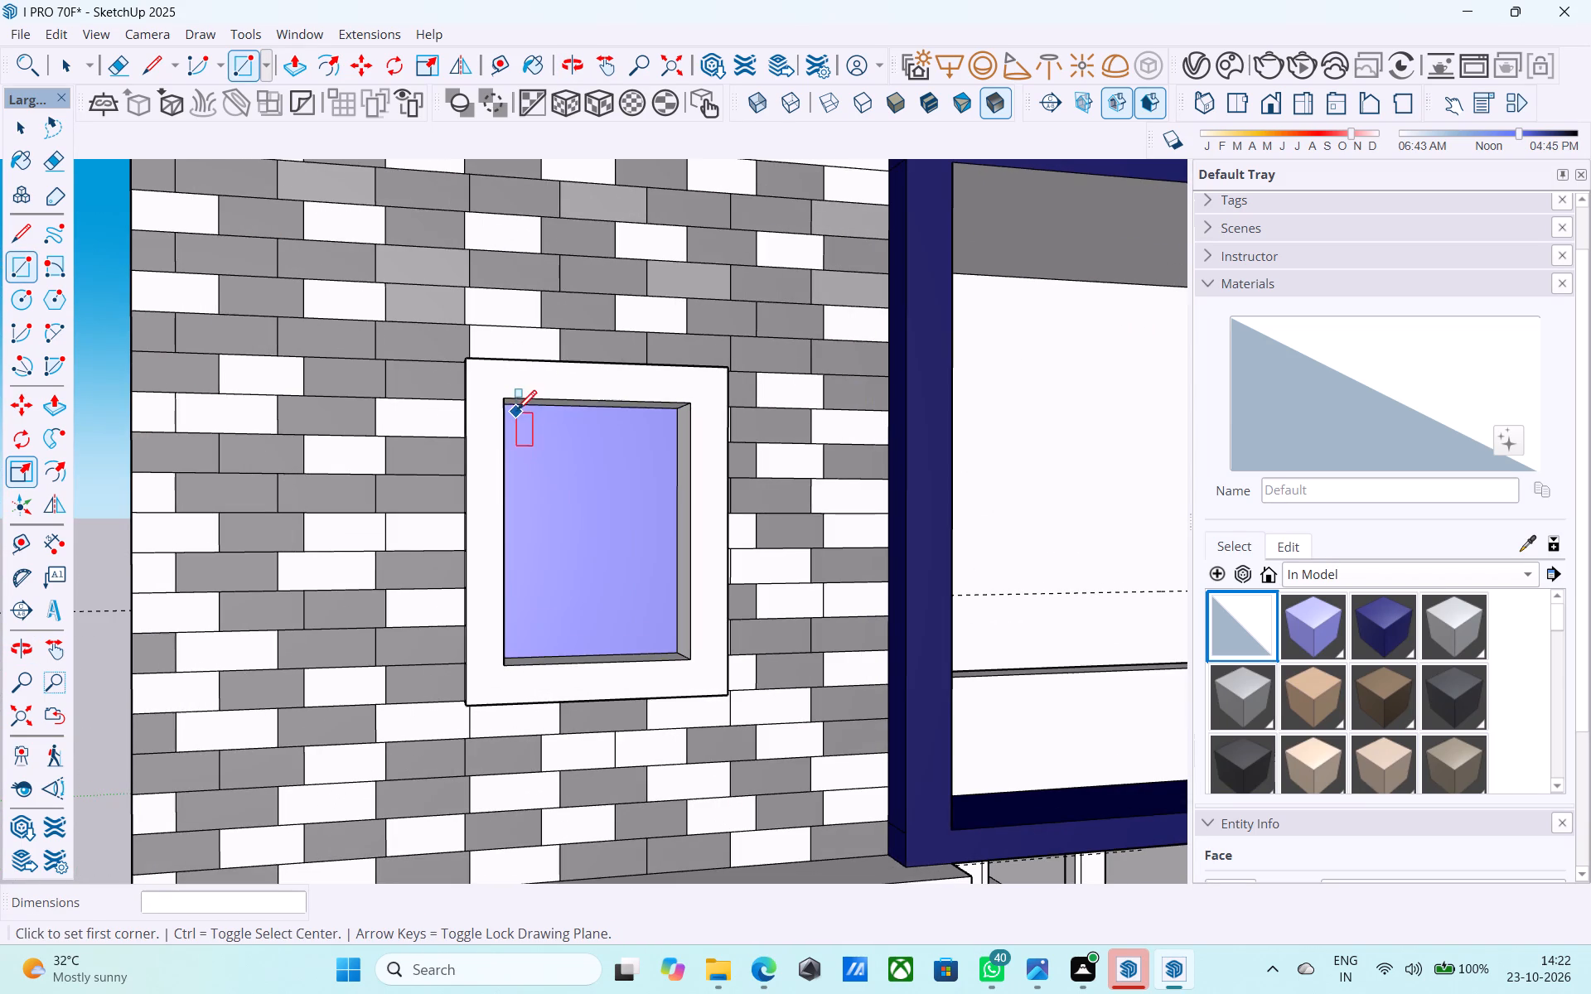
{"action": "left_click", "coordinate": [508, 404]}
{"action": "left_click", "coordinate": [694, 657]}
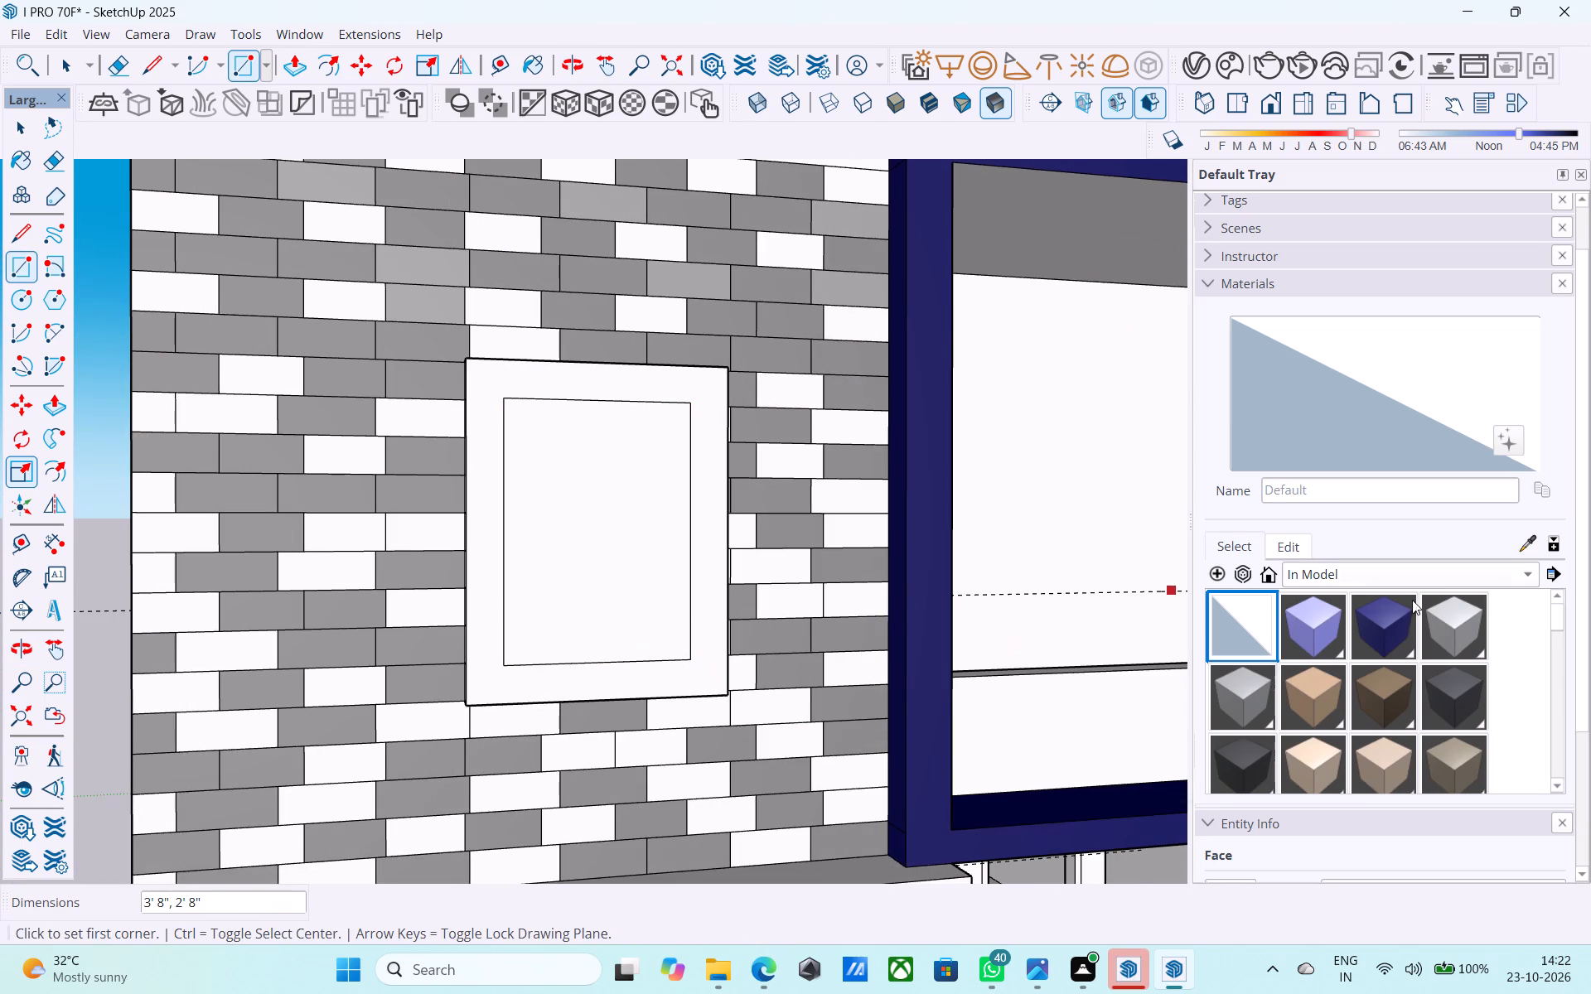
Paint the three new front window panes of the tower with the Glass_Basic_01 material from the Glass collection.
{"action": "left_click", "coordinate": [1381, 563]}
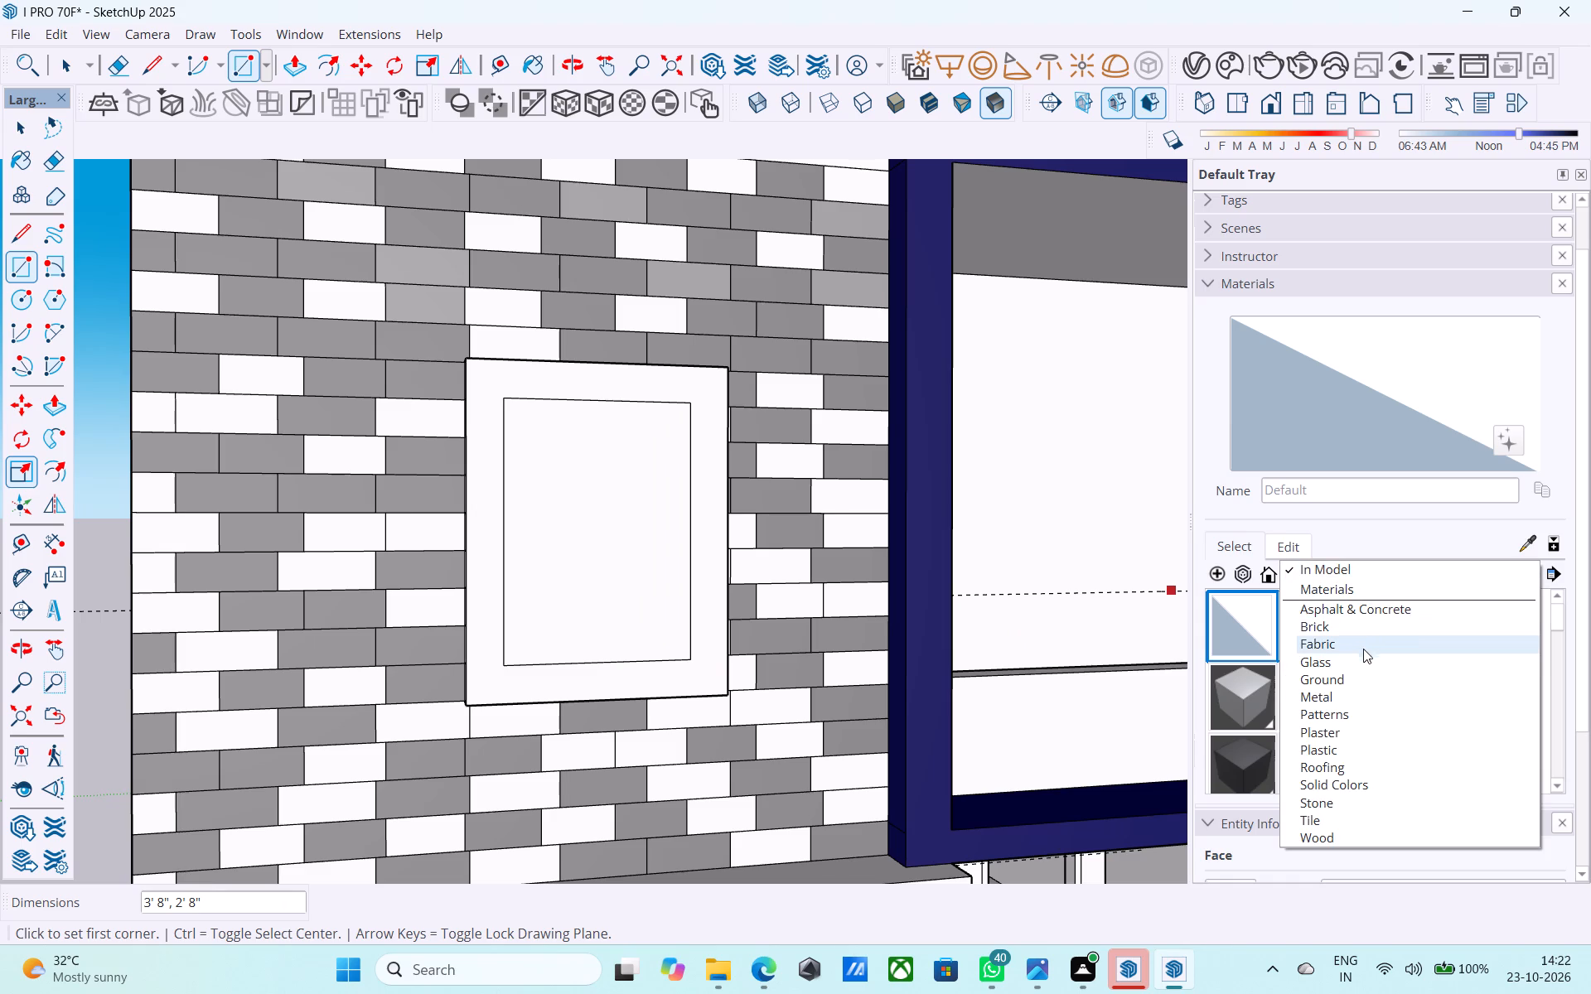
{"action": "left_click", "coordinate": [1363, 659]}
{"action": "left_click", "coordinate": [1227, 634]}
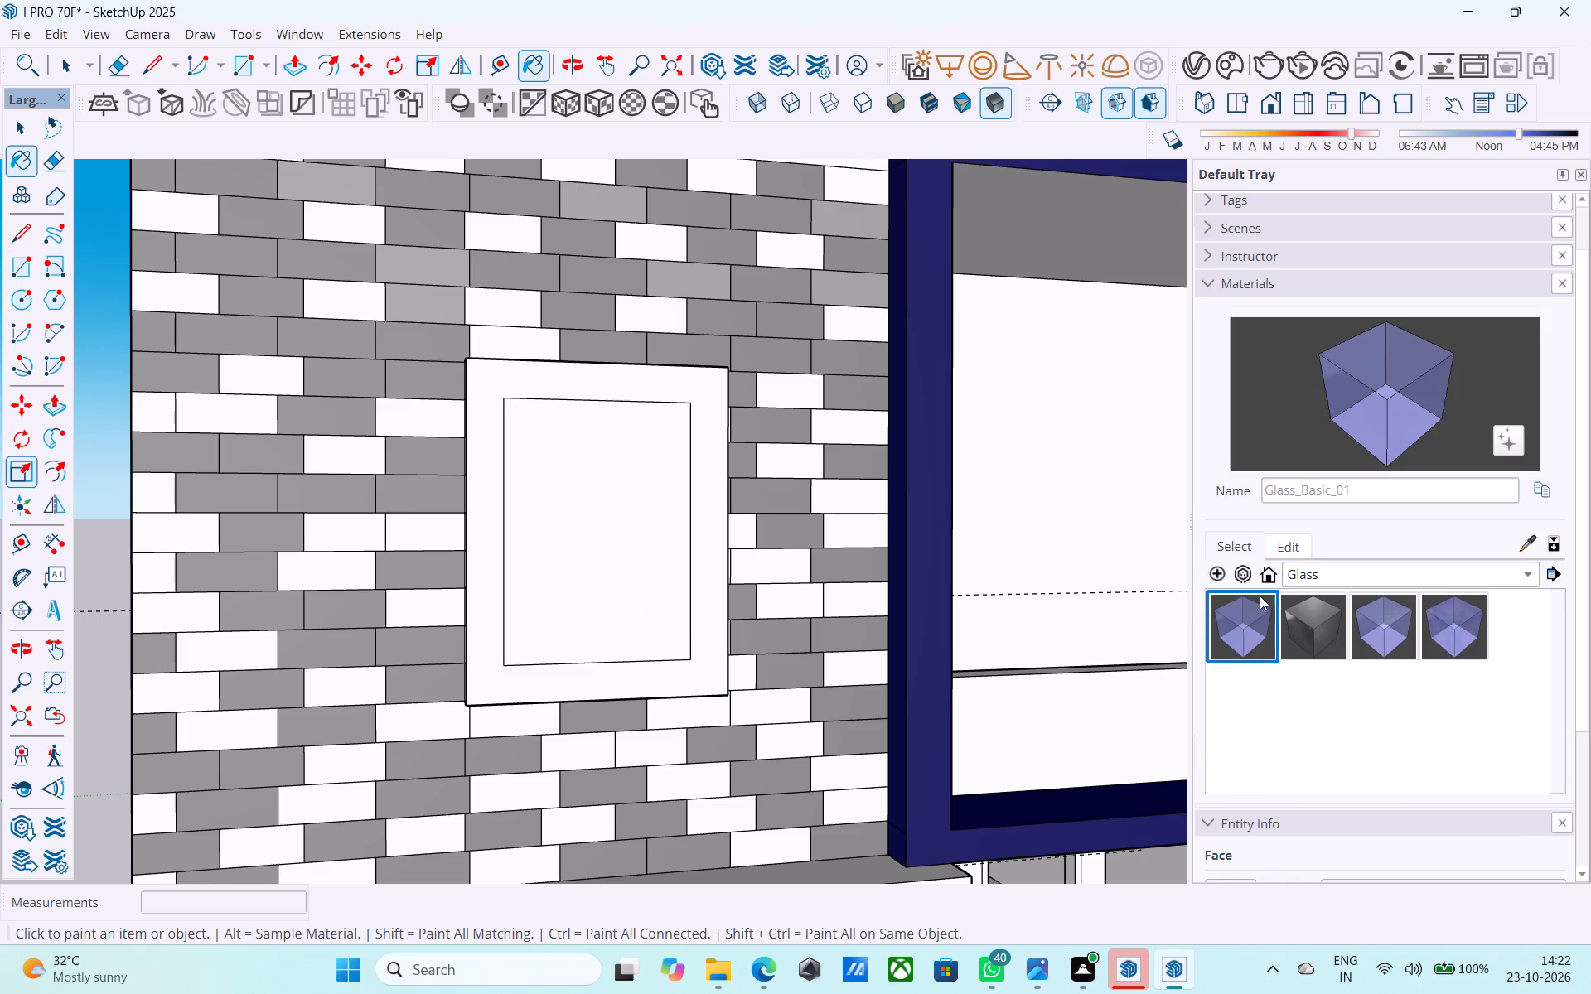
{"action": "left_click", "coordinate": [616, 578]}
{"action": "scroll", "coordinate": [663, 619], "scroll_direction": "down", "scroll_amount": 14}
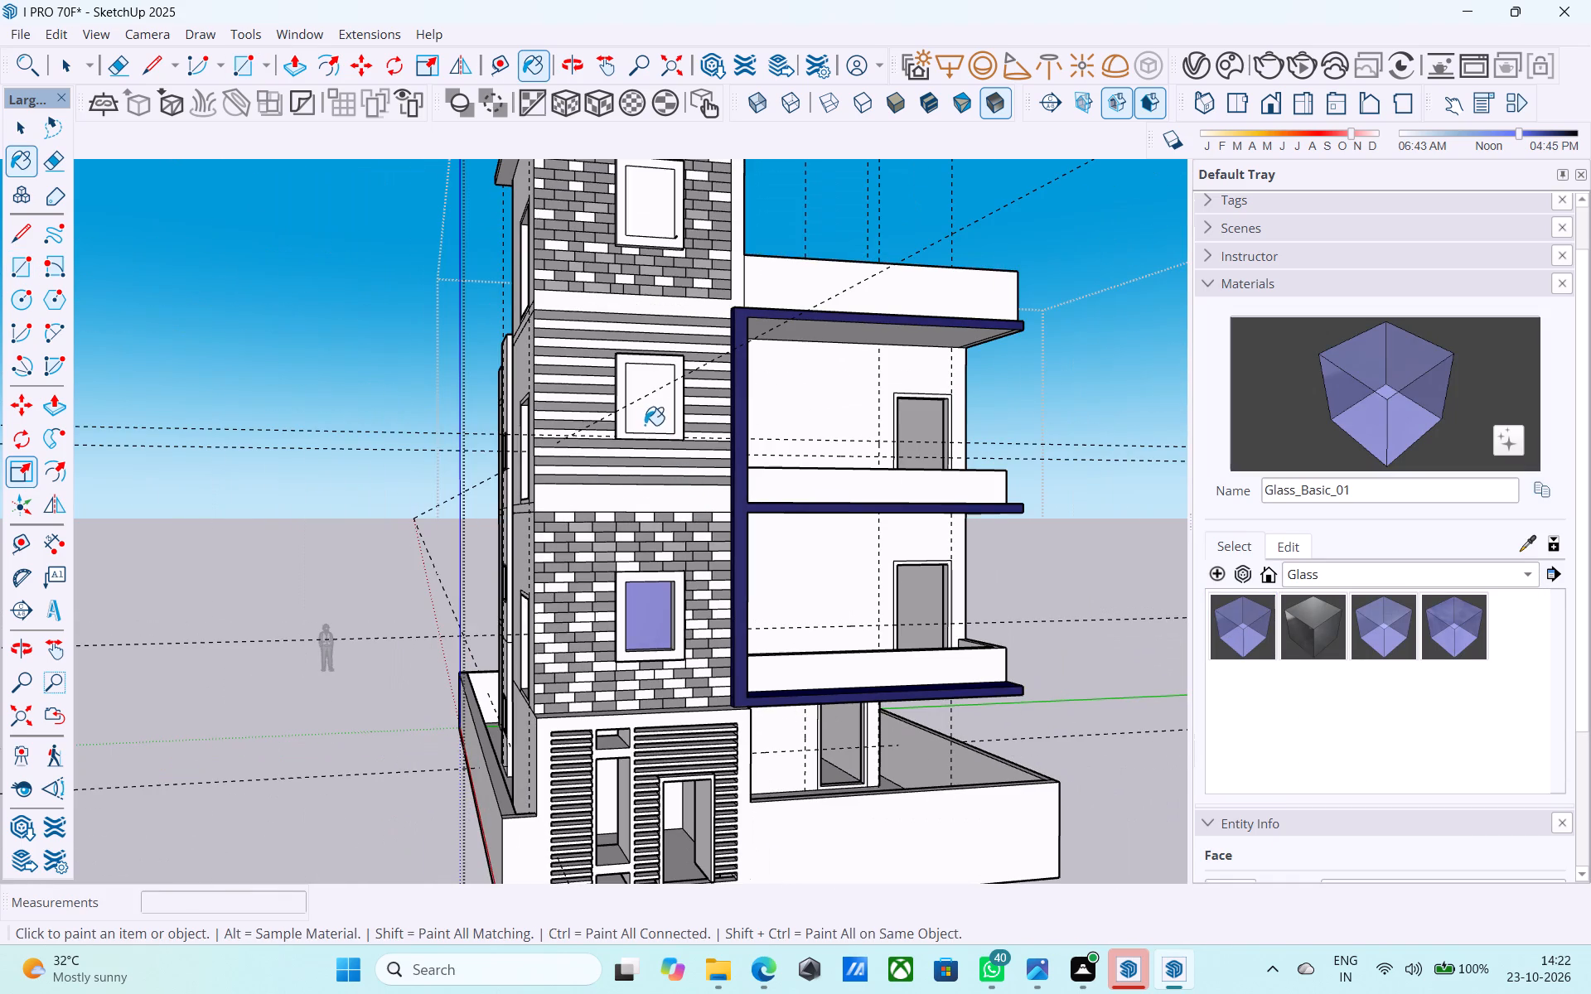
{"action": "left_click", "coordinate": [643, 420]}
{"action": "left_click", "coordinate": [656, 210]}
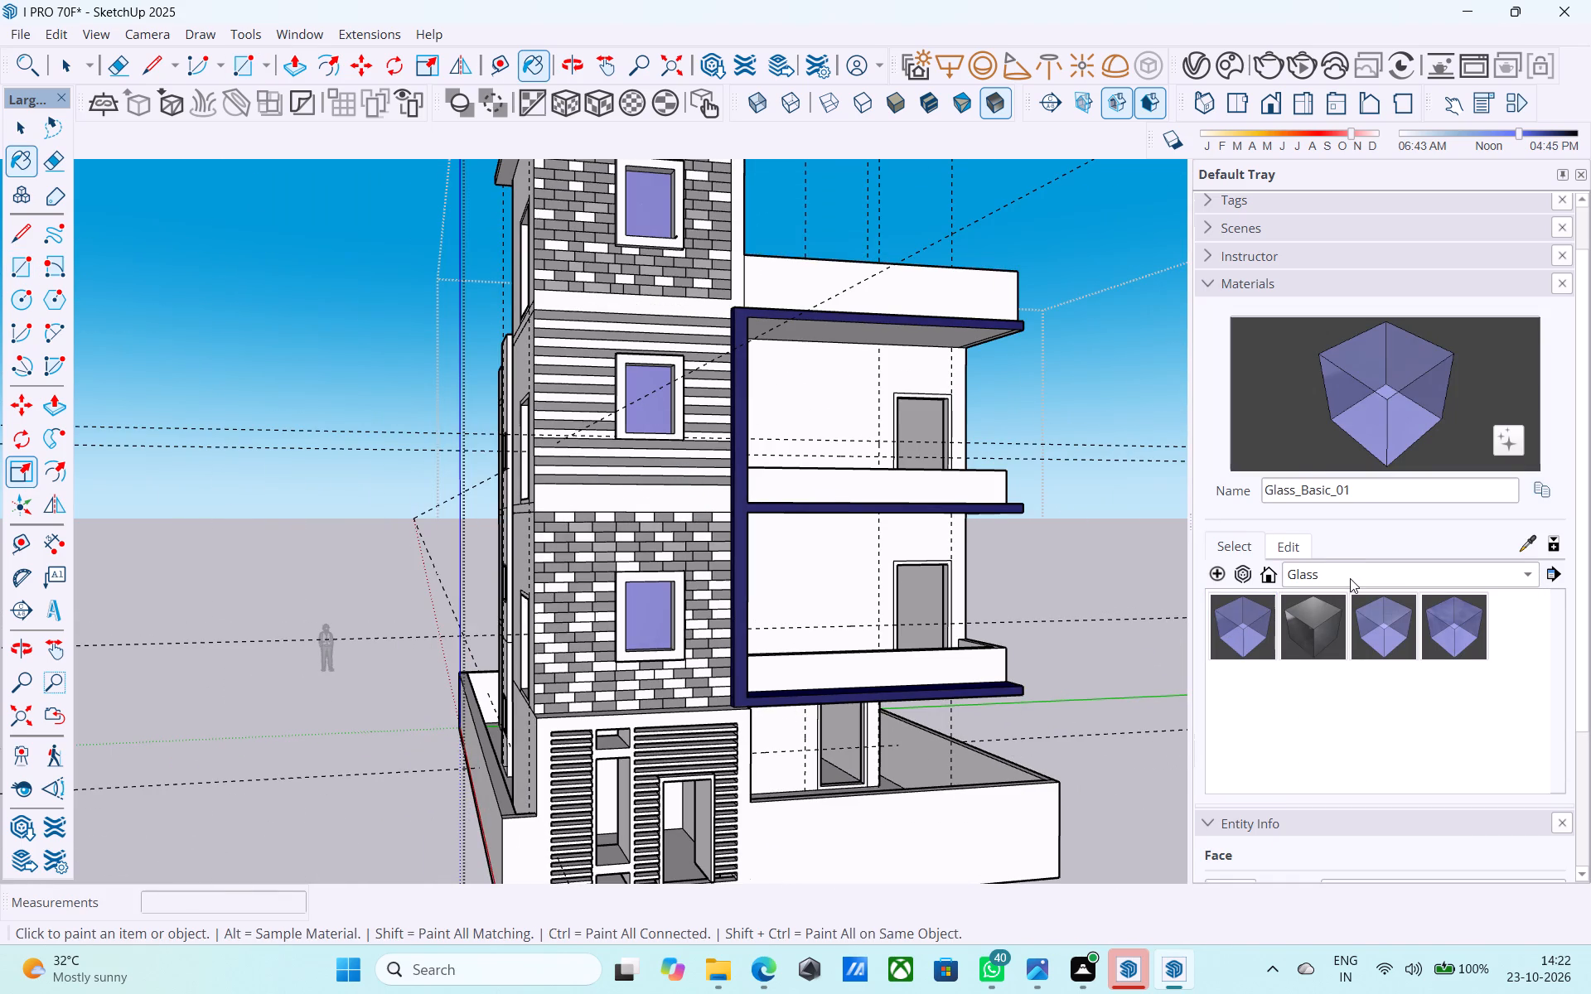
Edit the Glass_Basic_01 material's colour to a saturated blue with its brightness lowered to the minimum.
{"action": "left_click", "coordinate": [1351, 578]}
{"action": "left_click", "coordinate": [1252, 612]}
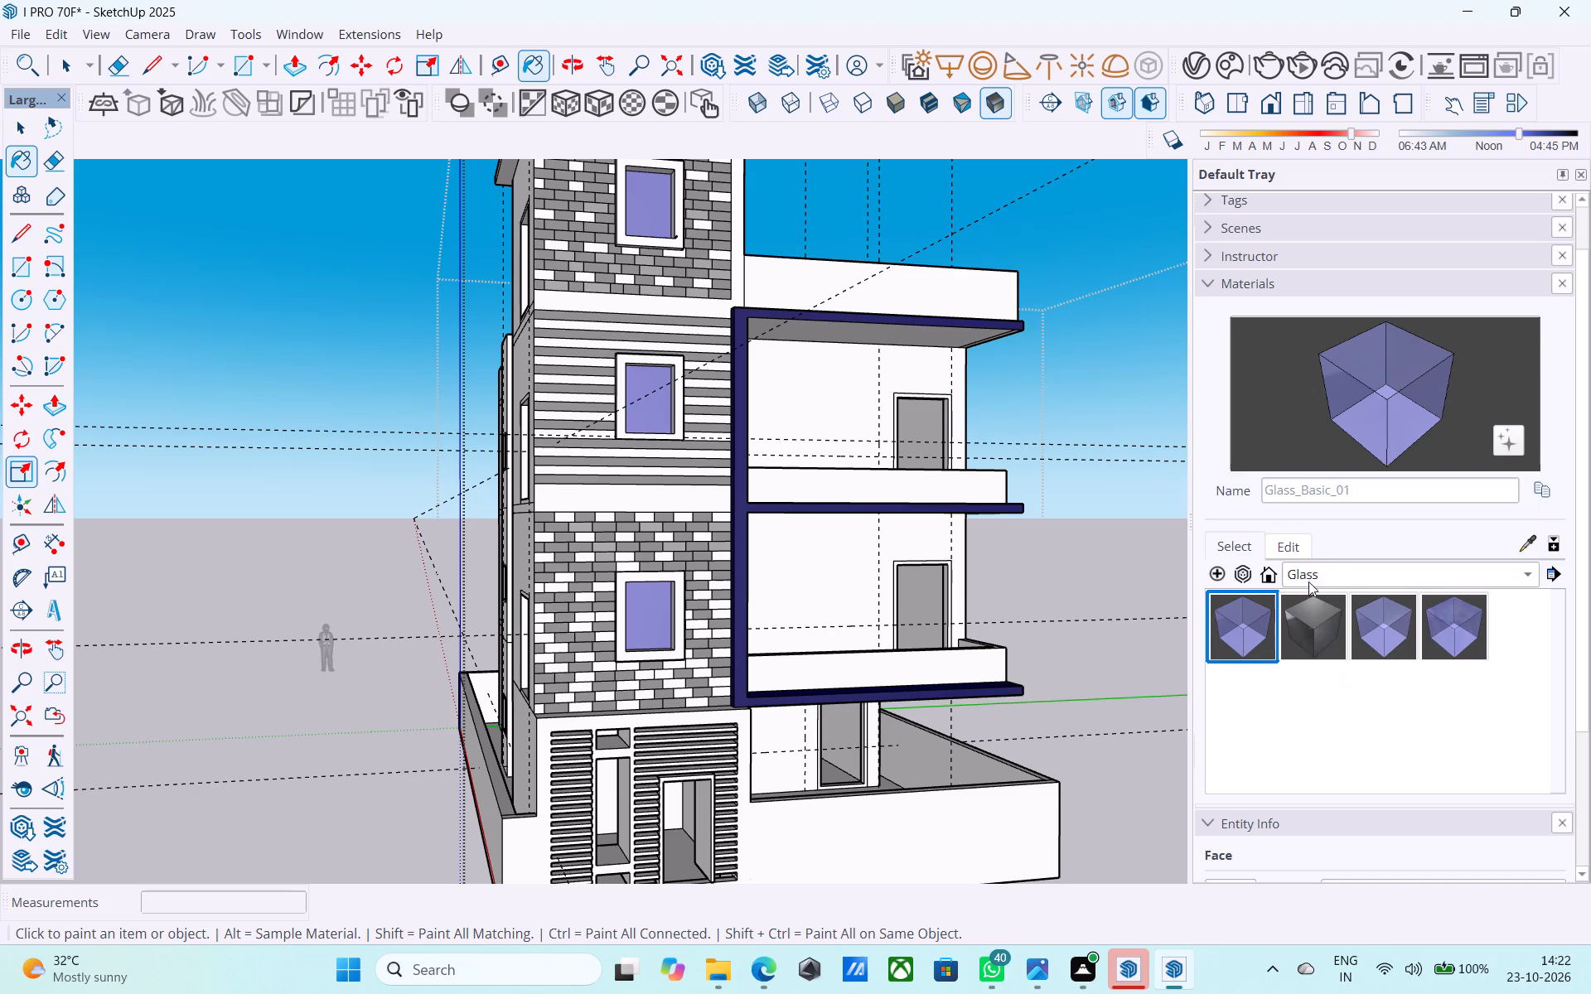
{"action": "left_click", "coordinate": [1284, 552]}
{"action": "left_click", "coordinate": [1363, 383]}
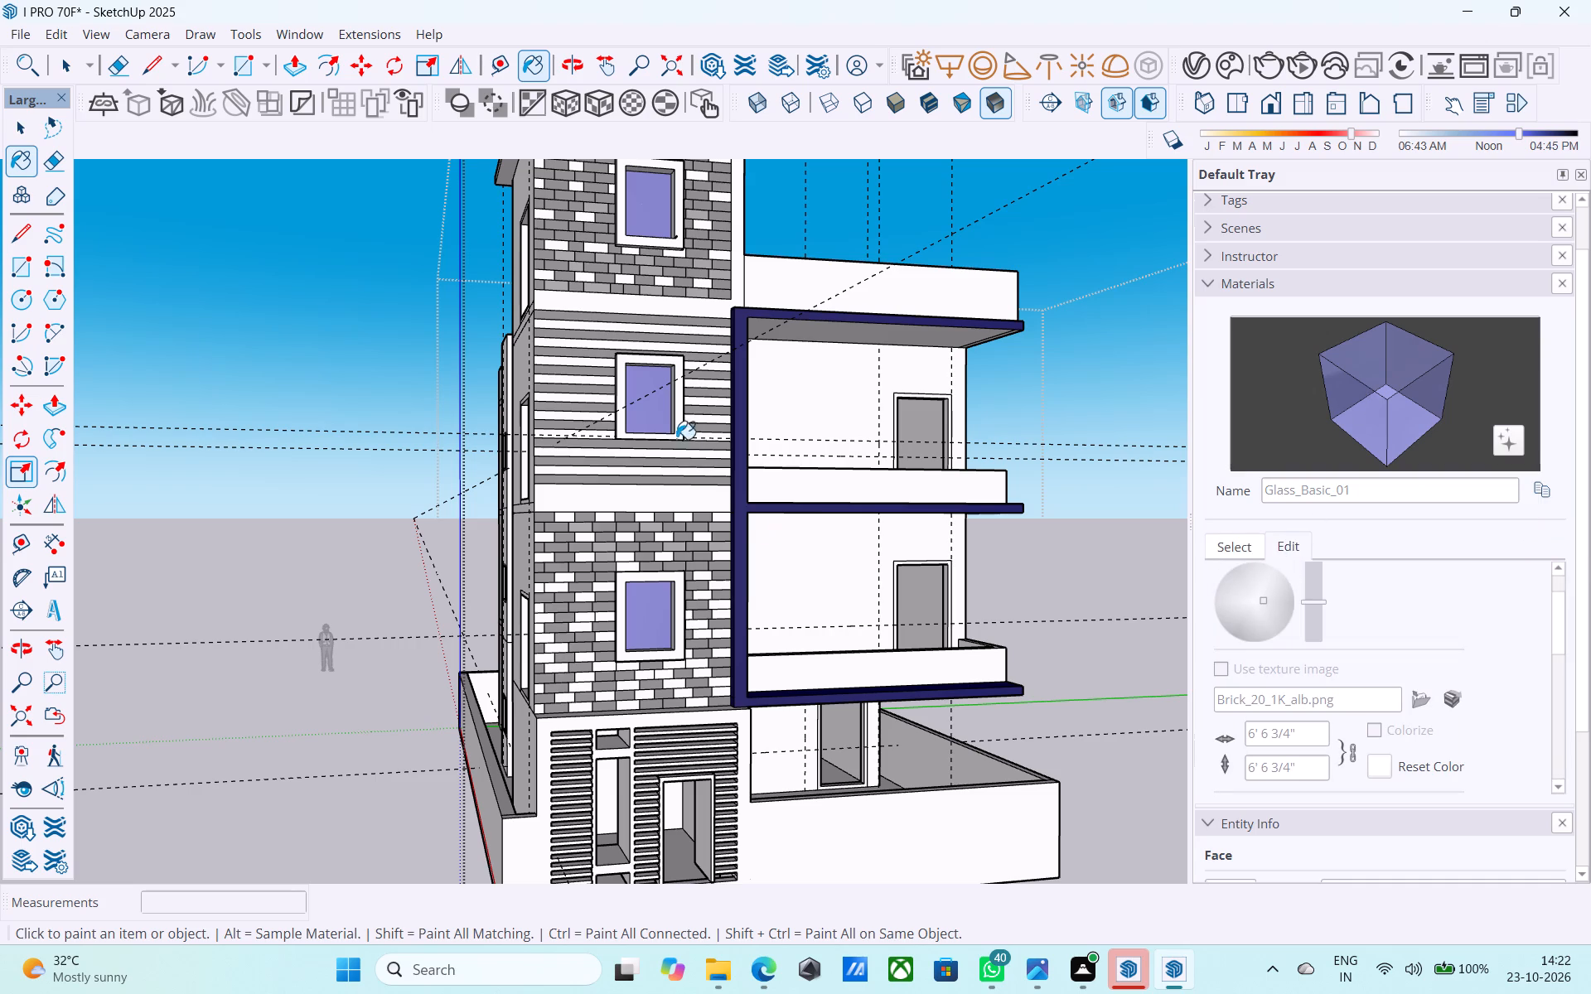
{"action": "left_click", "coordinate": [646, 398]}
{"action": "left_click", "coordinate": [655, 615]}
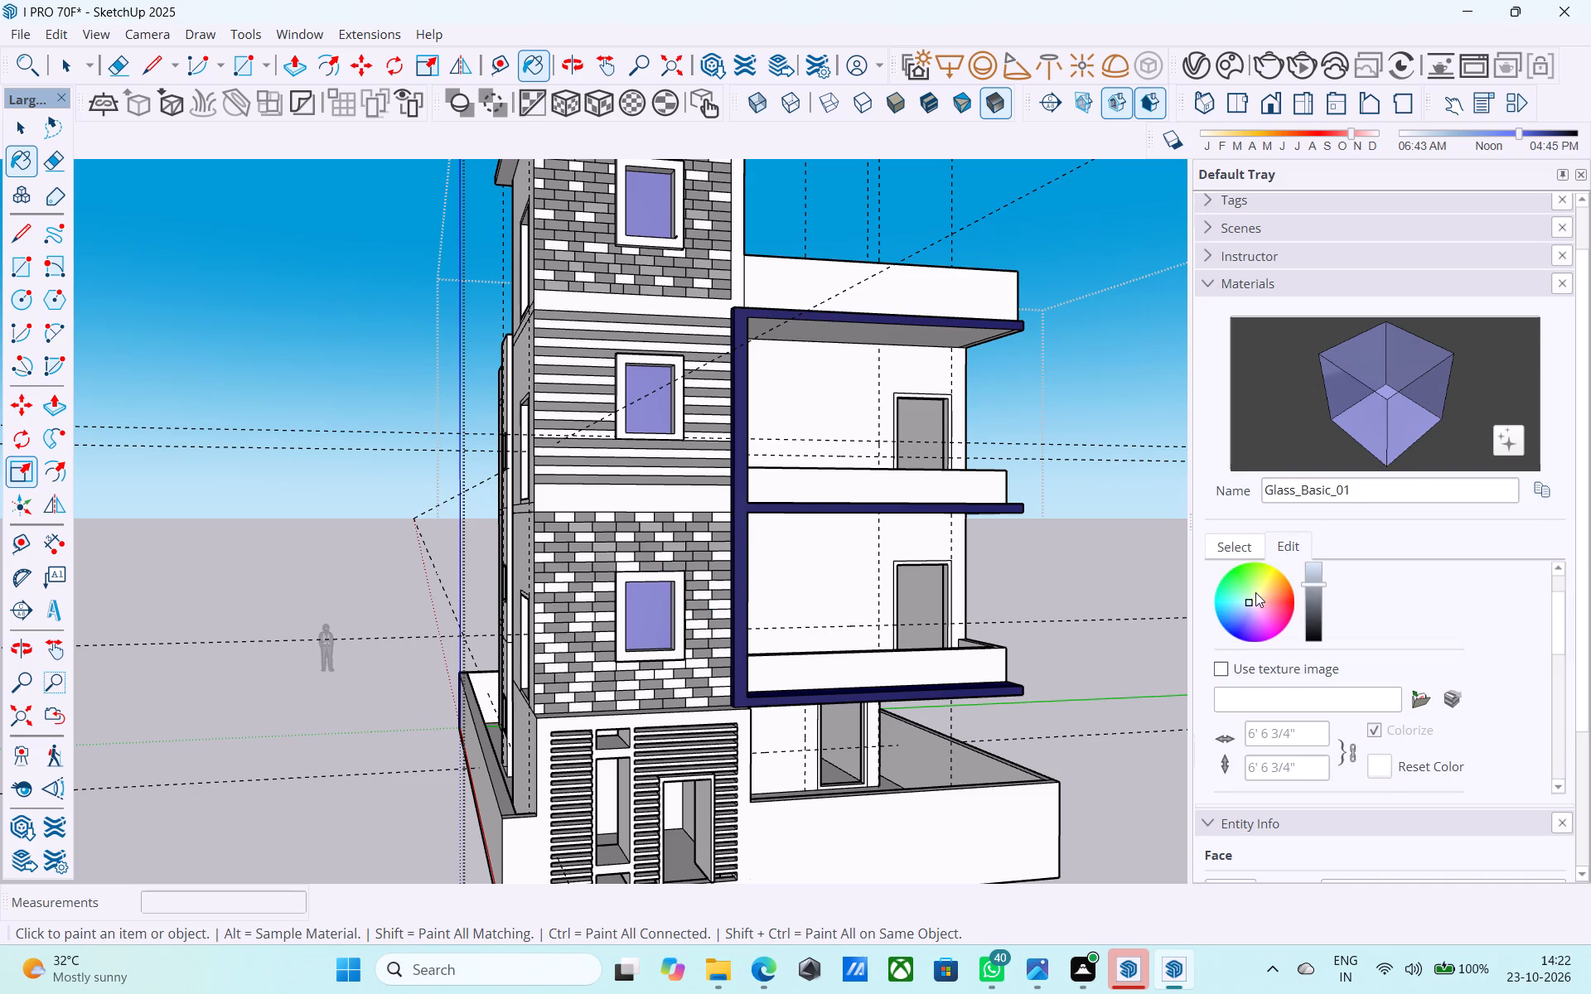
{"action": "left_click_drag", "start_coordinate": [1250, 599], "coordinate": [1228, 623]}
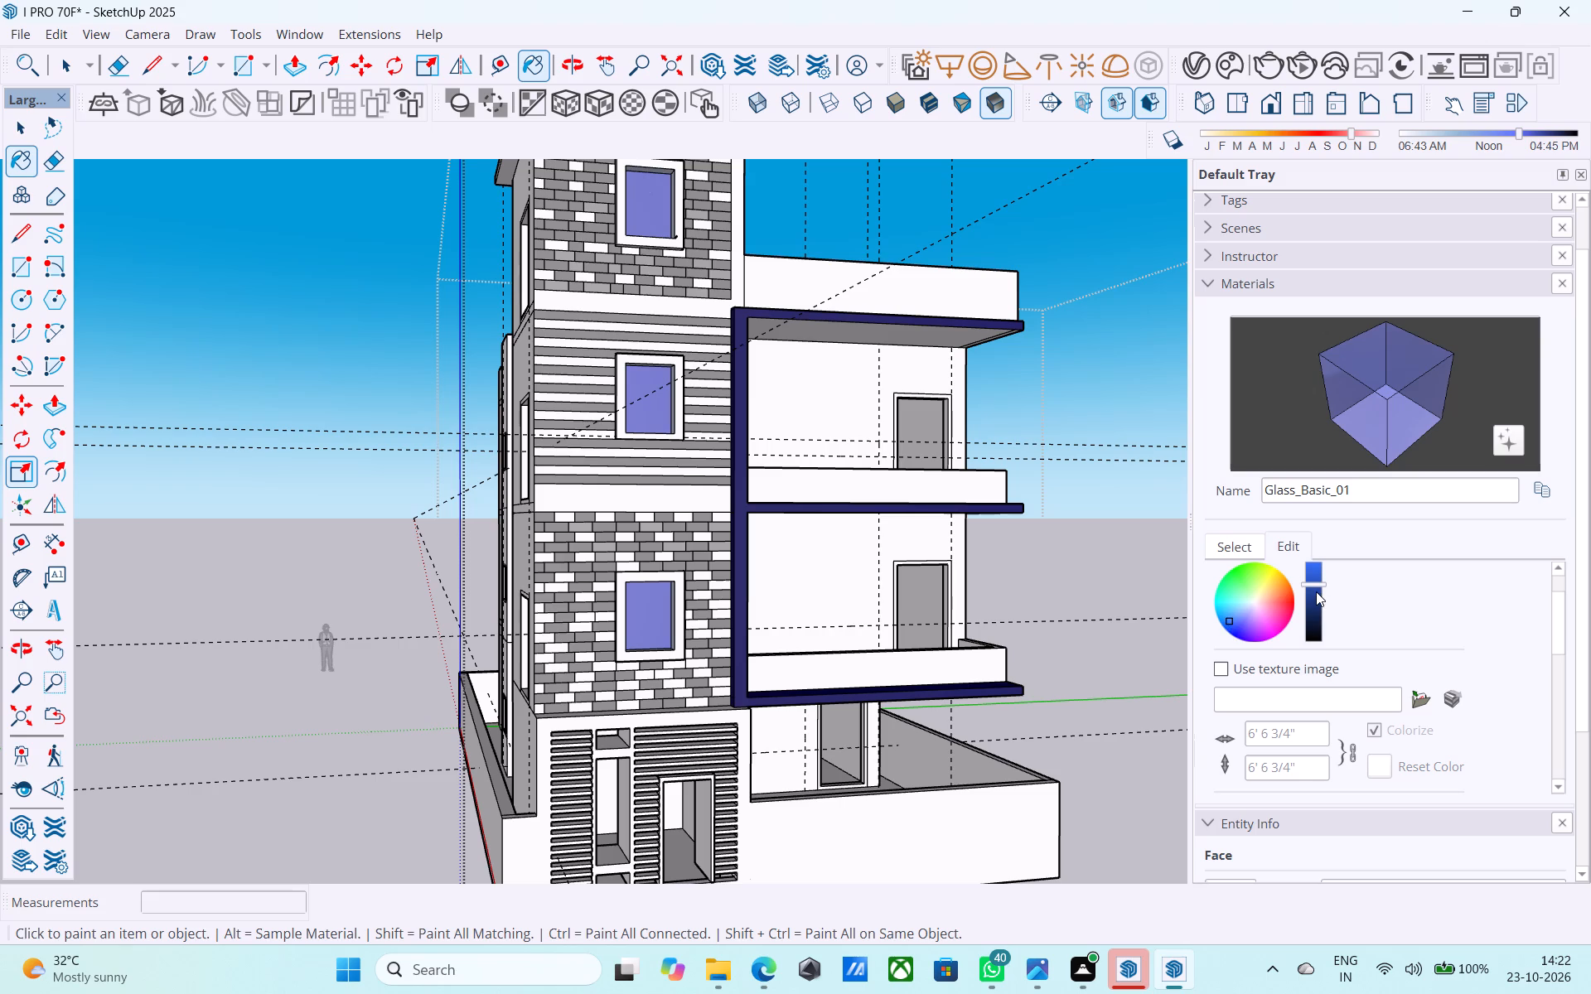
{"action": "left_click_drag", "start_coordinate": [1313, 586], "coordinate": [1312, 621]}
{"action": "left_click_drag", "start_coordinate": [1312, 621], "coordinate": [1307, 650]}
Draw a 6' by 4' rectangle on the upper balcony's back wall beside the door, starting from the guide intersection.
{"action": "scroll", "coordinate": [1162, 622], "scroll_direction": "down", "scroll_amount": 7}
{"action": "middle_click_drag", "start_coordinate": [1135, 644], "coordinate": [925, 729]}
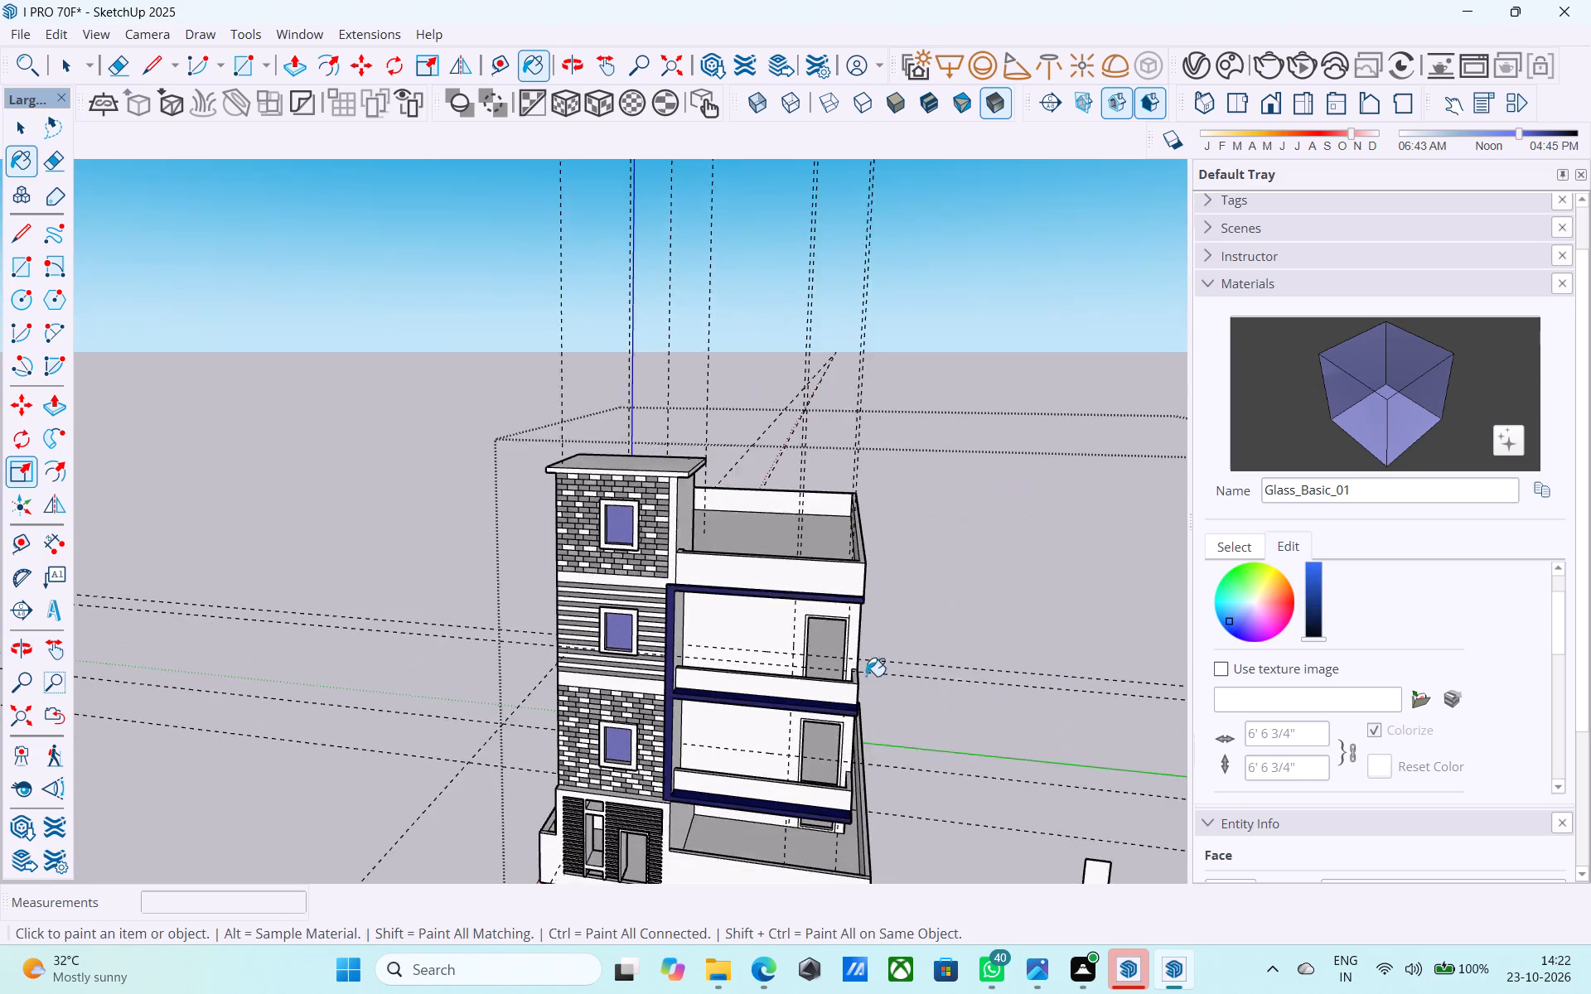
{"action": "scroll", "coordinate": [855, 659], "scroll_direction": "up", "scroll_amount": 6}
{"action": "middle_click_drag", "start_coordinate": [840, 644], "coordinate": [858, 646]}
{"action": "scroll", "coordinate": [858, 646], "scroll_direction": "up", "scroll_amount": 1}
{"action": "key", "text": "space"}
{"action": "left_click", "coordinate": [996, 609]}
{"action": "scroll", "coordinate": [868, 621], "scroll_direction": "down", "scroll_amount": 6}
{"action": "middle_click_drag", "start_coordinate": [839, 633], "coordinate": [931, 601]}
{"action": "scroll", "coordinate": [892, 596], "scroll_direction": "up", "scroll_amount": 6}
{"action": "scroll", "coordinate": [909, 583], "scroll_direction": "down", "scroll_amount": 1}
{"action": "scroll", "coordinate": [909, 582], "scroll_direction": "up", "scroll_amount": 2}
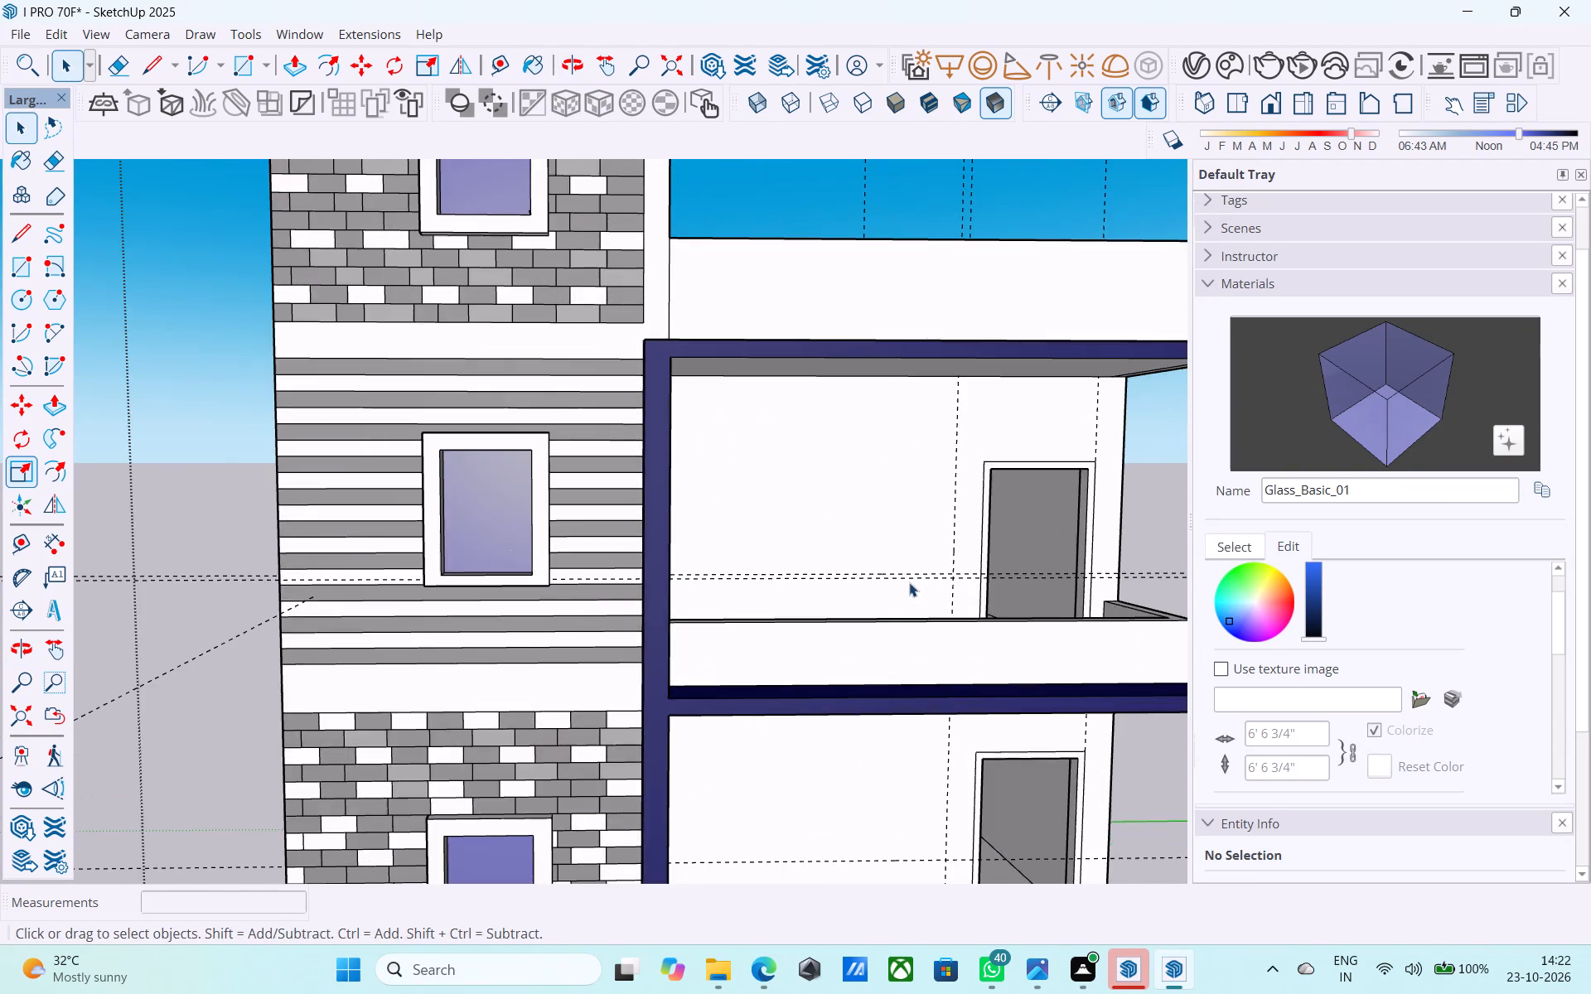
{"action": "scroll", "coordinate": [909, 582], "scroll_direction": "up", "scroll_amount": 3}
{"action": "middle_click_drag", "start_coordinate": [958, 587], "coordinate": [776, 682]}
{"action": "scroll", "coordinate": [786, 653], "scroll_direction": "up", "scroll_amount": 1}
{"action": "key", "text": "r"}
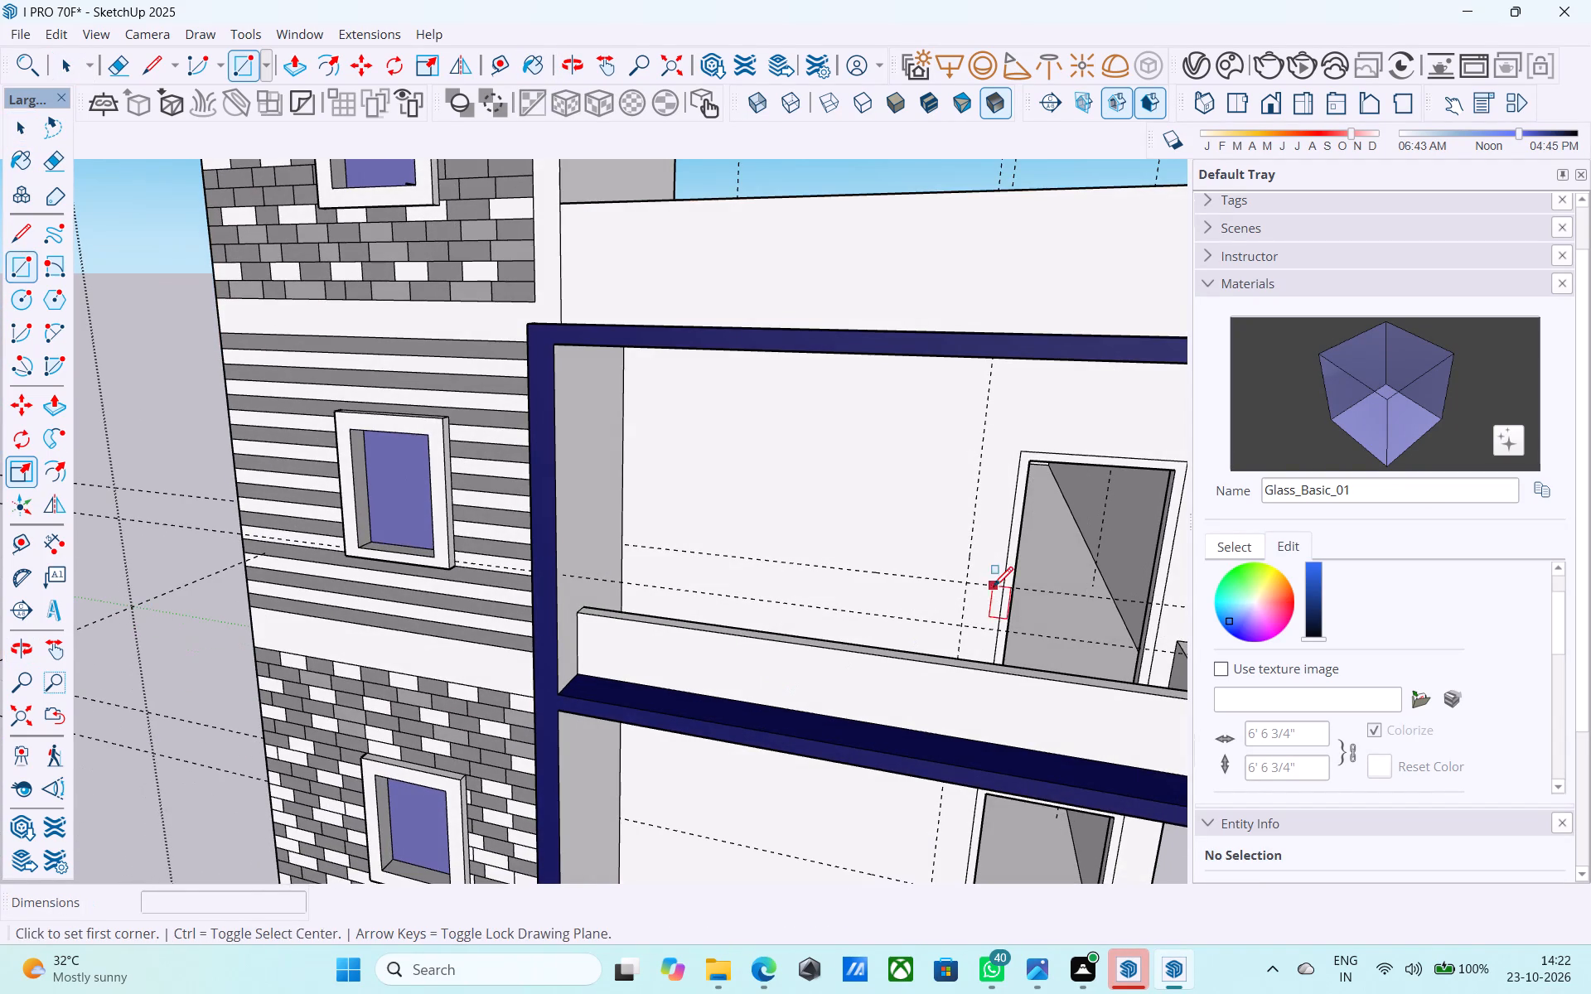
{"action": "left_click", "coordinate": [967, 581]}
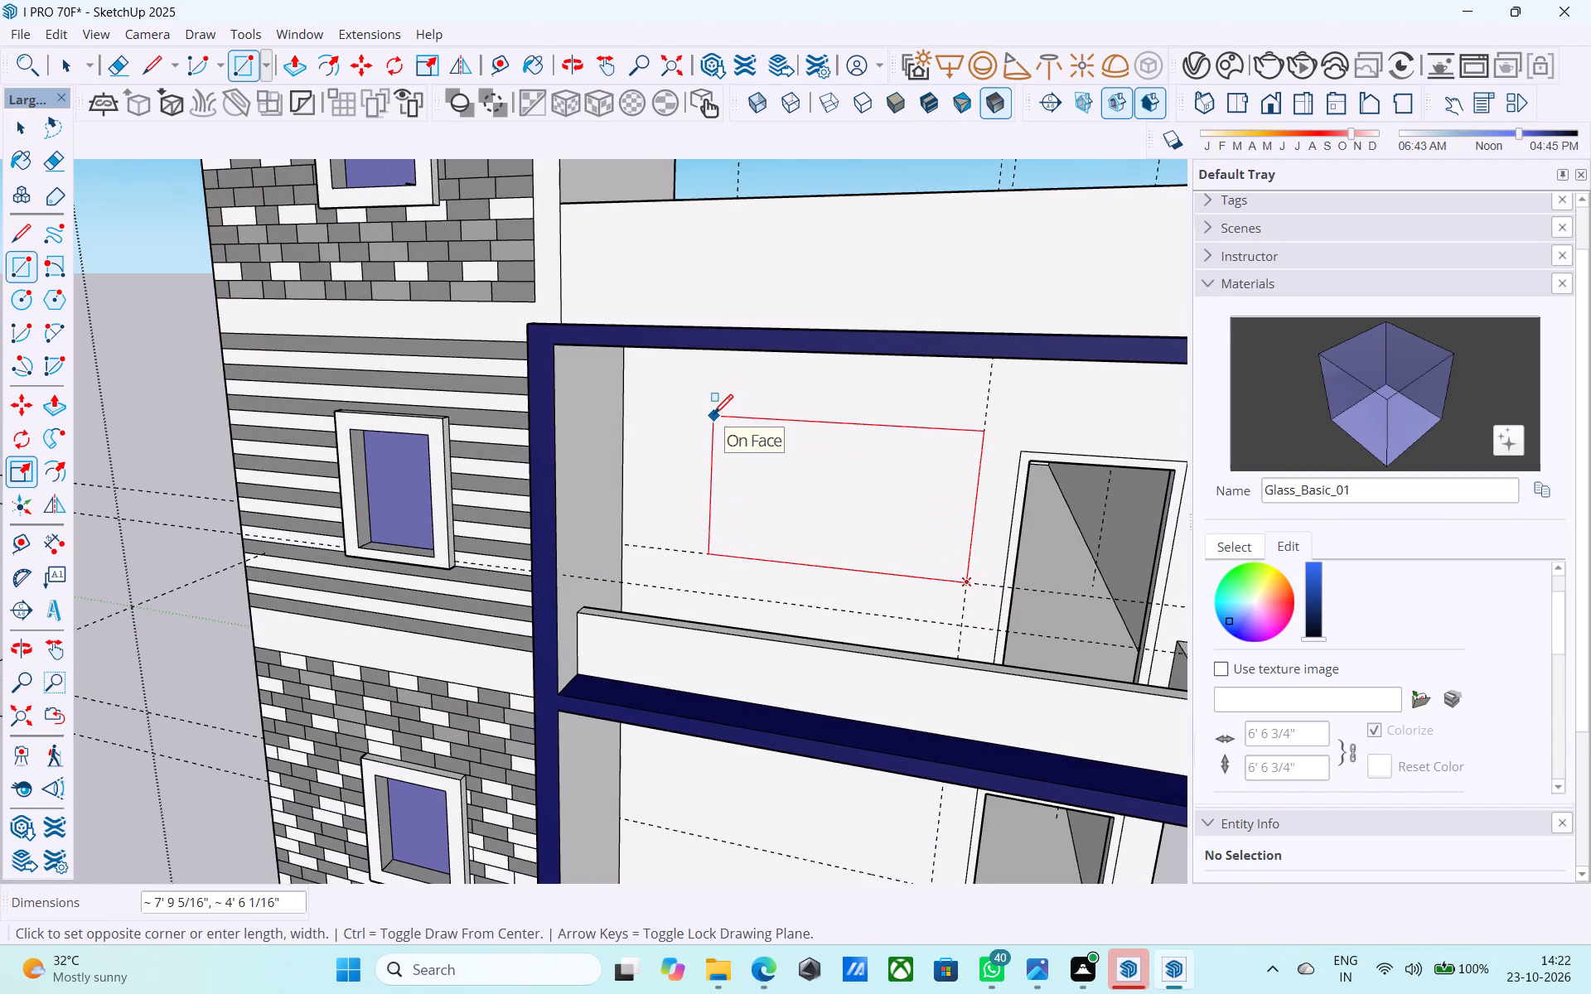
{"action": "type", "text": "4',6'"}
{"action": "key", "text": "Return"}
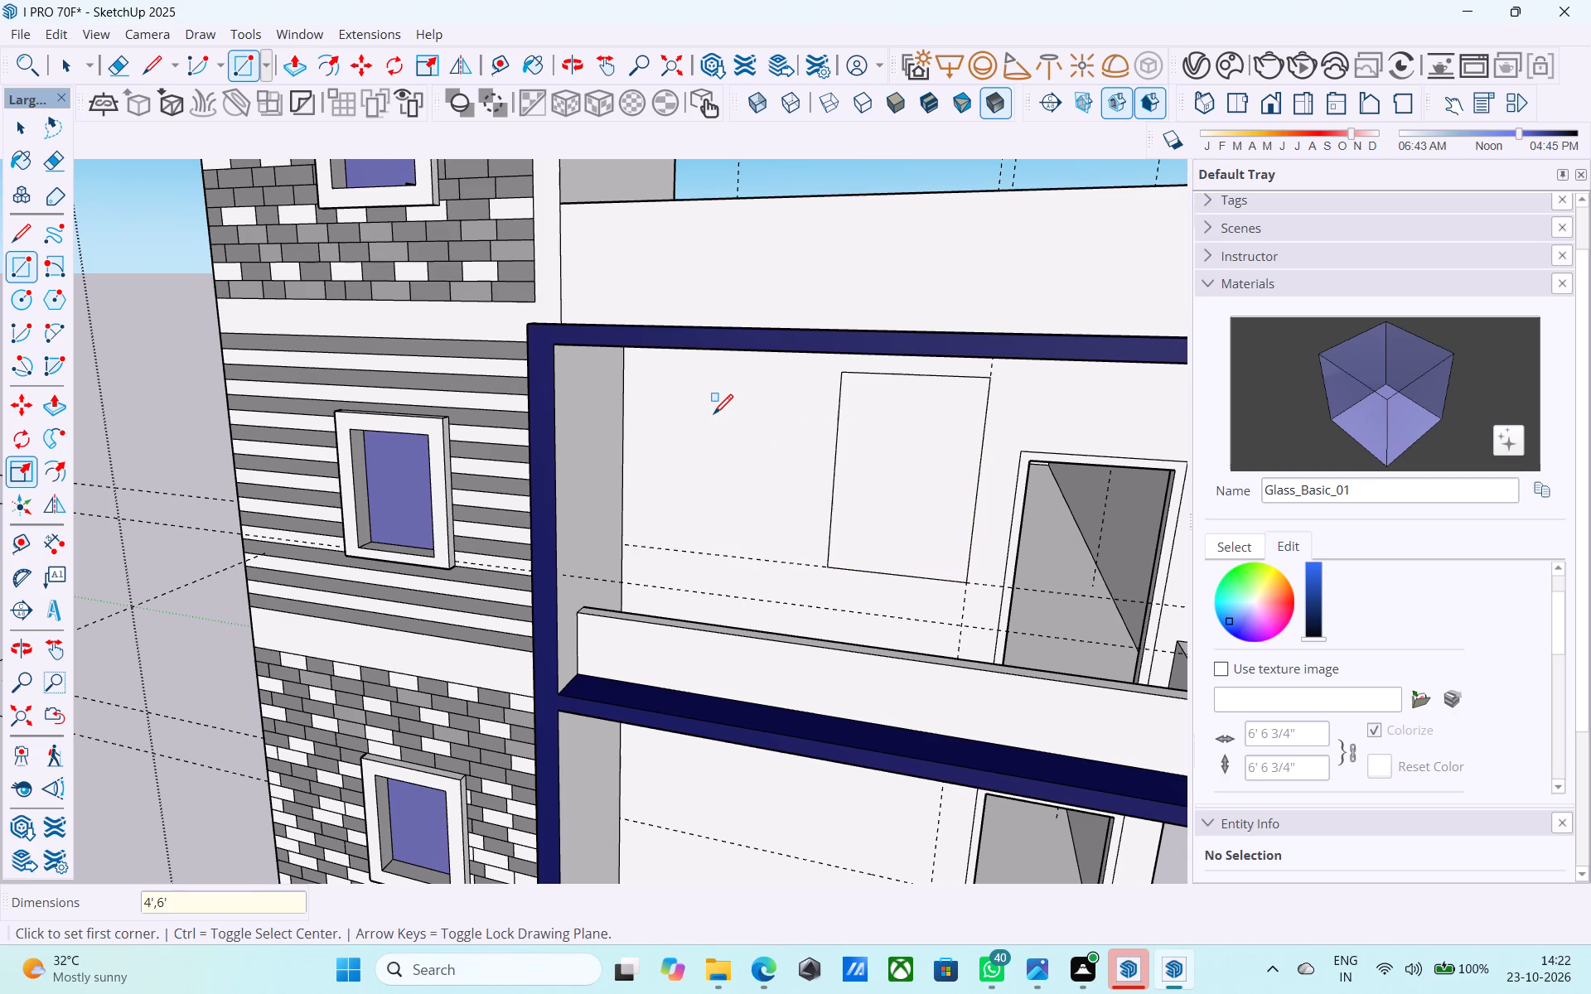
{"action": "type", "text": "6',4'"}
{"action": "key", "text": "Return"}
Offset the upper balcony wall's 6' by 4' rectangle 3" inward to form a window frame.
{"action": "key", "text": "space"}
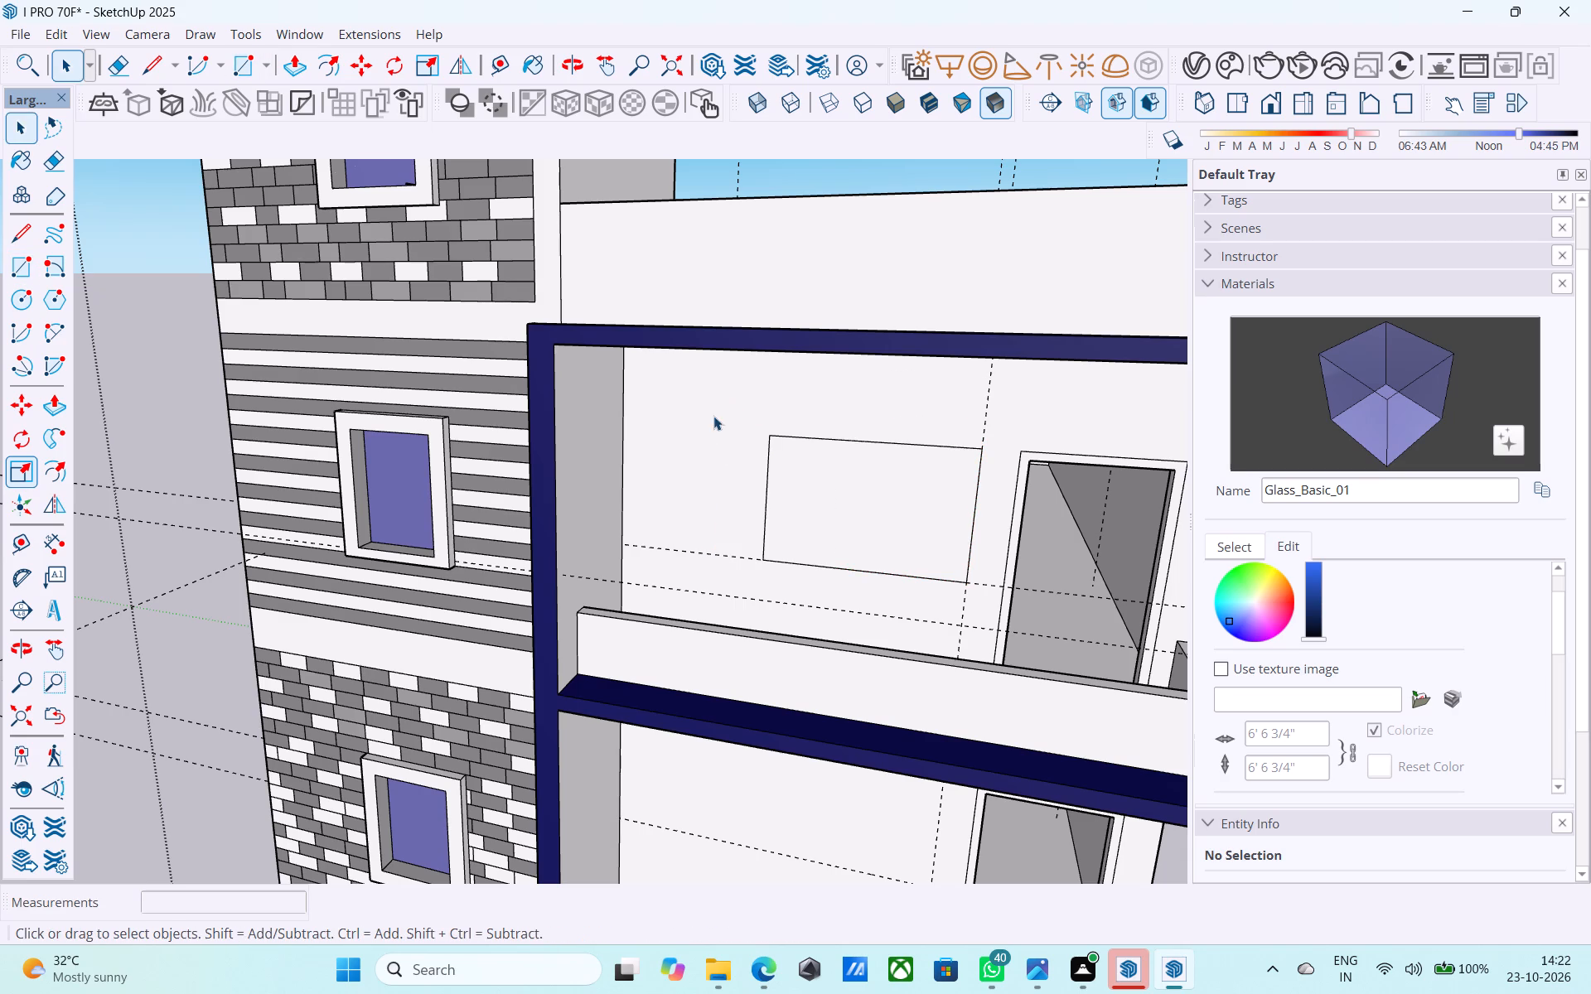
{"action": "left_click", "coordinate": [902, 487]}
{"action": "key", "text": "f"}
{"action": "left_click", "coordinate": [897, 492]}
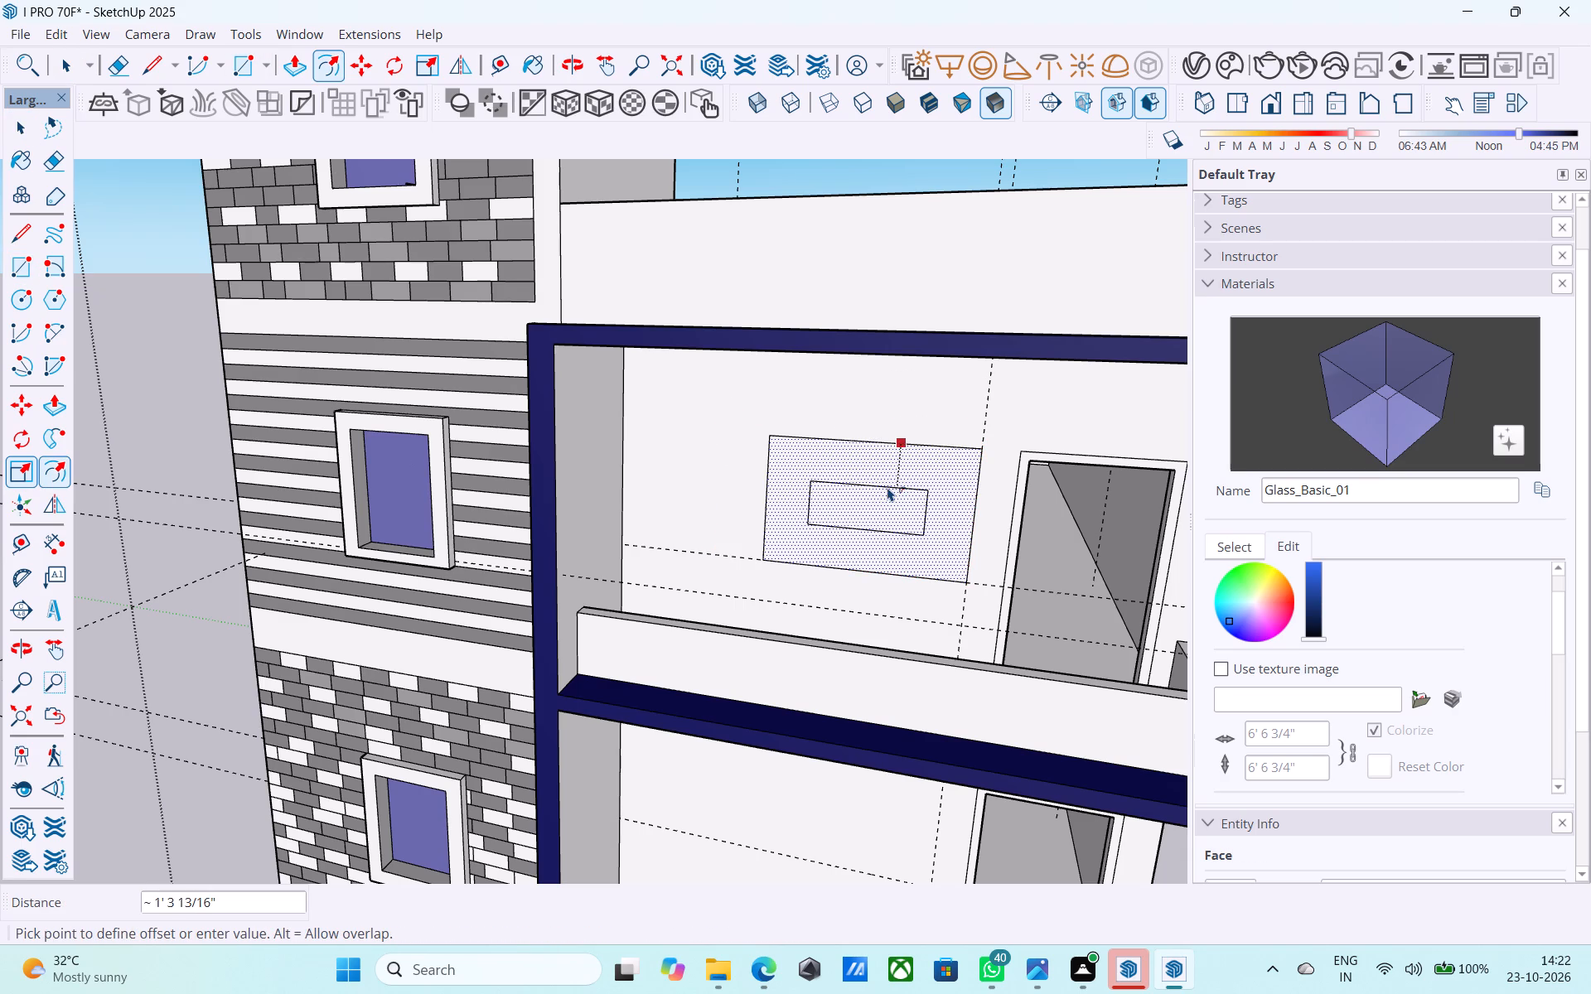
{"action": "type", "text": "3\""}
{"action": "key", "text": "Return"}
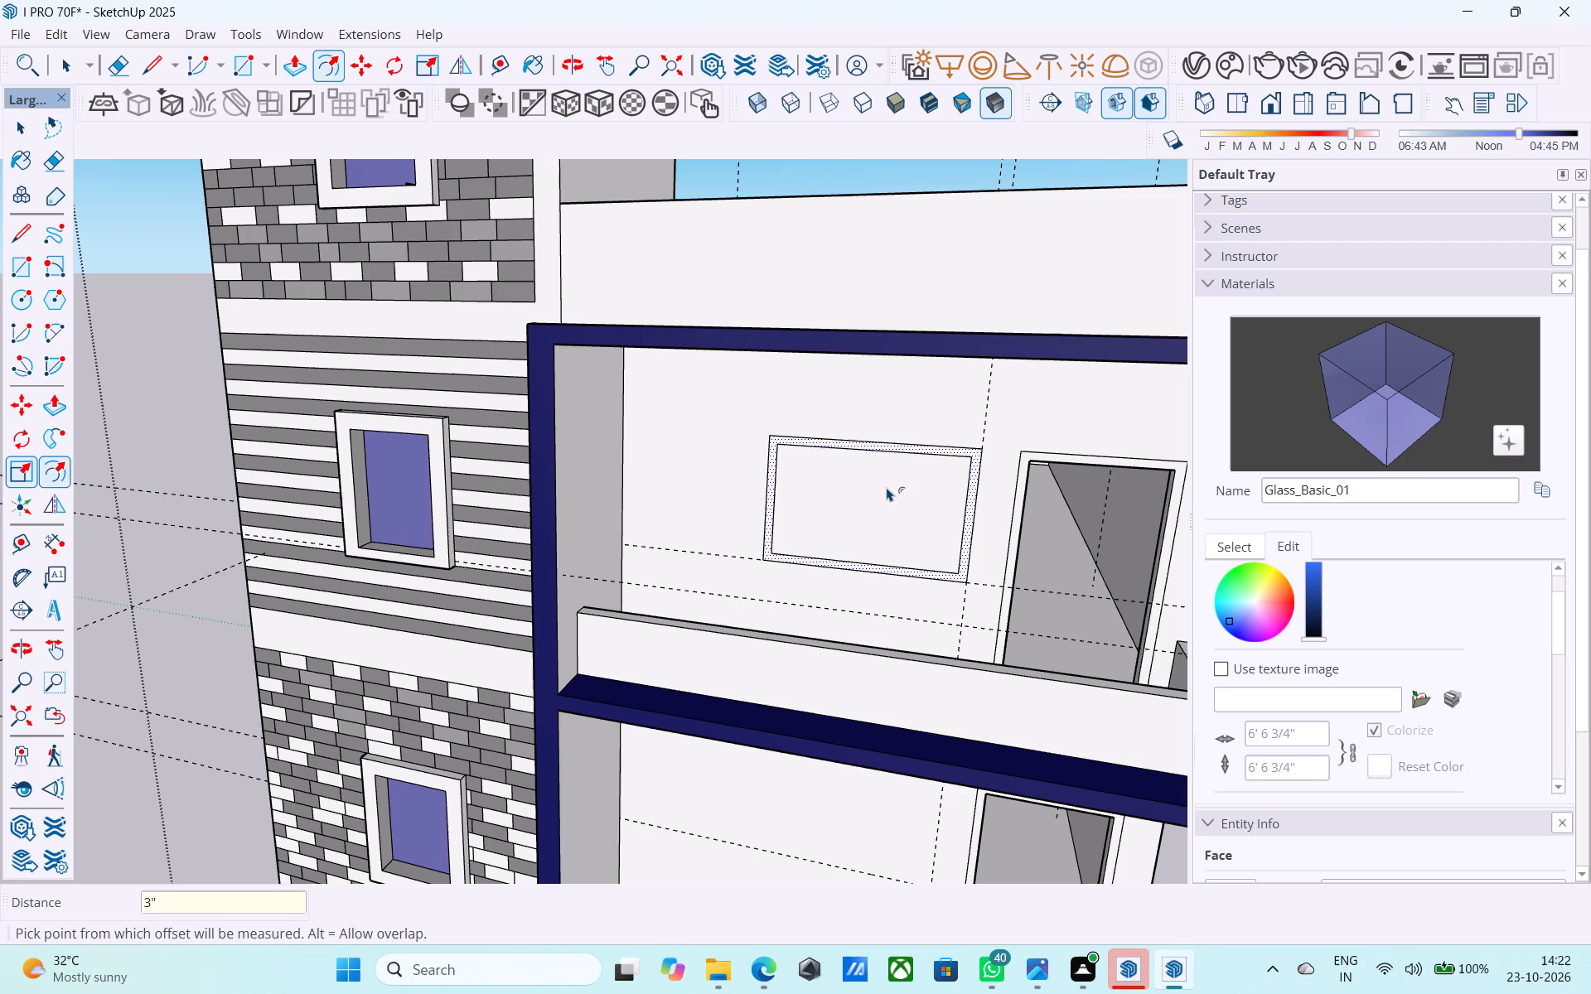
Copy the window frame from the upper balcony wall down to the matching guide intersection on the lower balcony wall.
{"action": "key", "text": "m"}
{"action": "scroll", "coordinate": [970, 589], "scroll_direction": "up", "scroll_amount": 8}
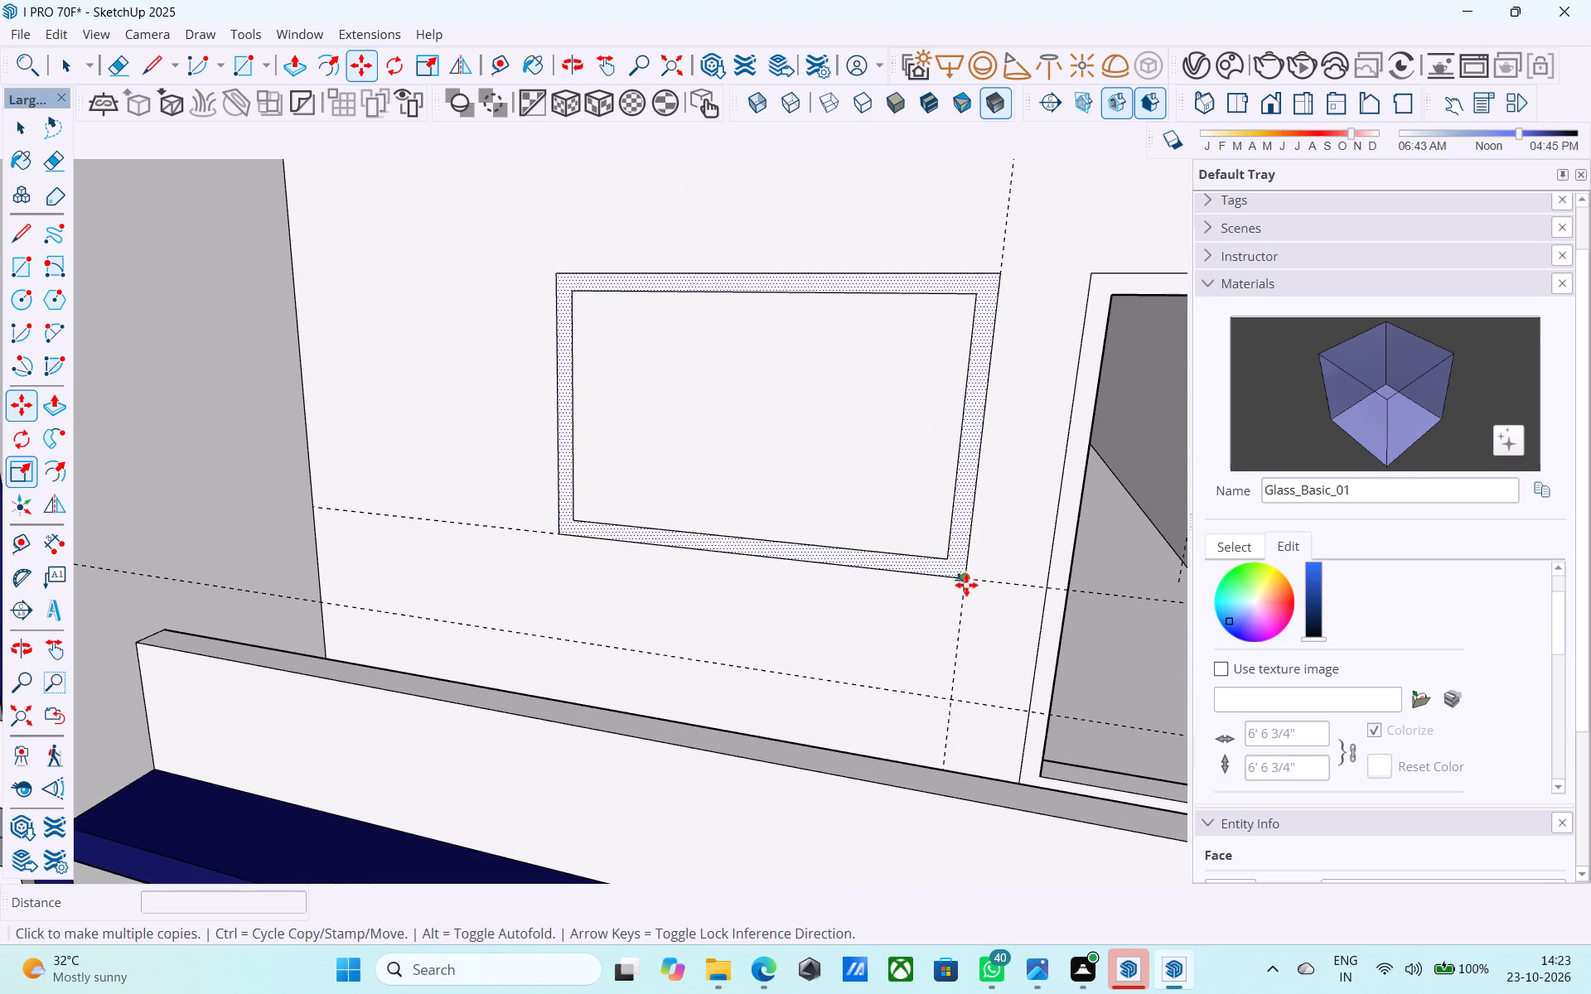
{"action": "left_click", "coordinate": [966, 583]}
{"action": "scroll", "coordinate": [989, 474], "scroll_direction": "down", "scroll_amount": 16}
{"action": "scroll", "coordinate": [979, 702], "scroll_direction": "up", "scroll_amount": 12}
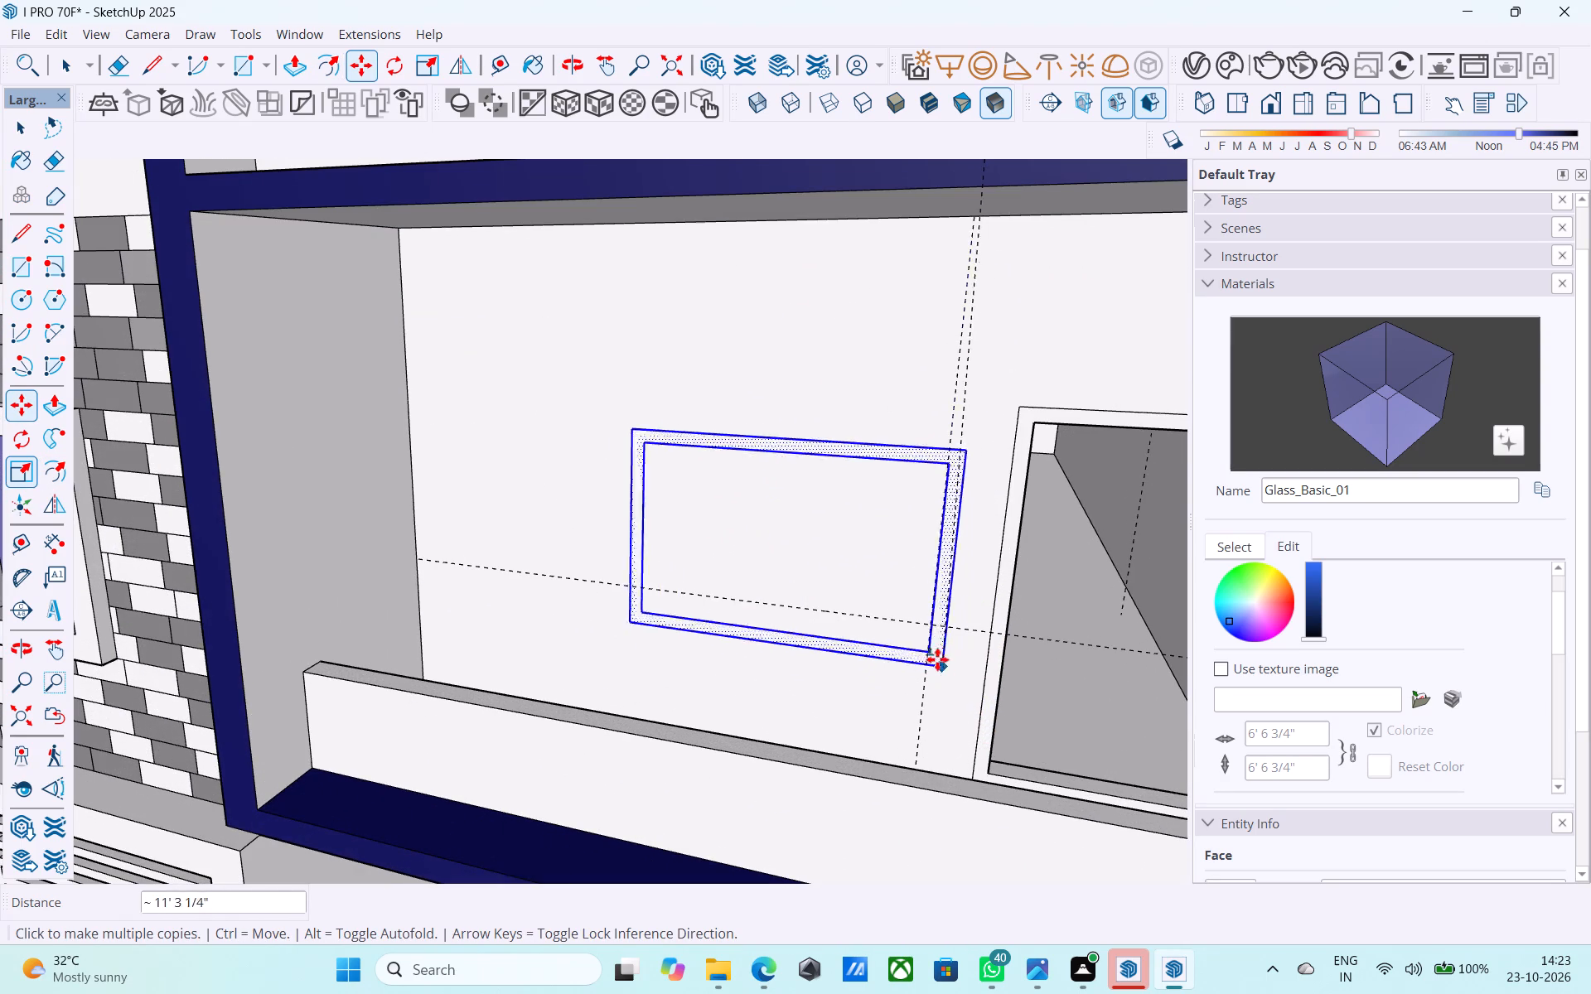
{"action": "left_click", "coordinate": [934, 625]}
Place another copy of the window frame at the guide intersection on the ground-floor wall beside the door.
{"action": "scroll", "coordinate": [976, 451], "scroll_direction": "down", "scroll_amount": 12}
{"action": "middle_click_drag", "start_coordinate": [992, 647], "coordinate": [965, 569]}
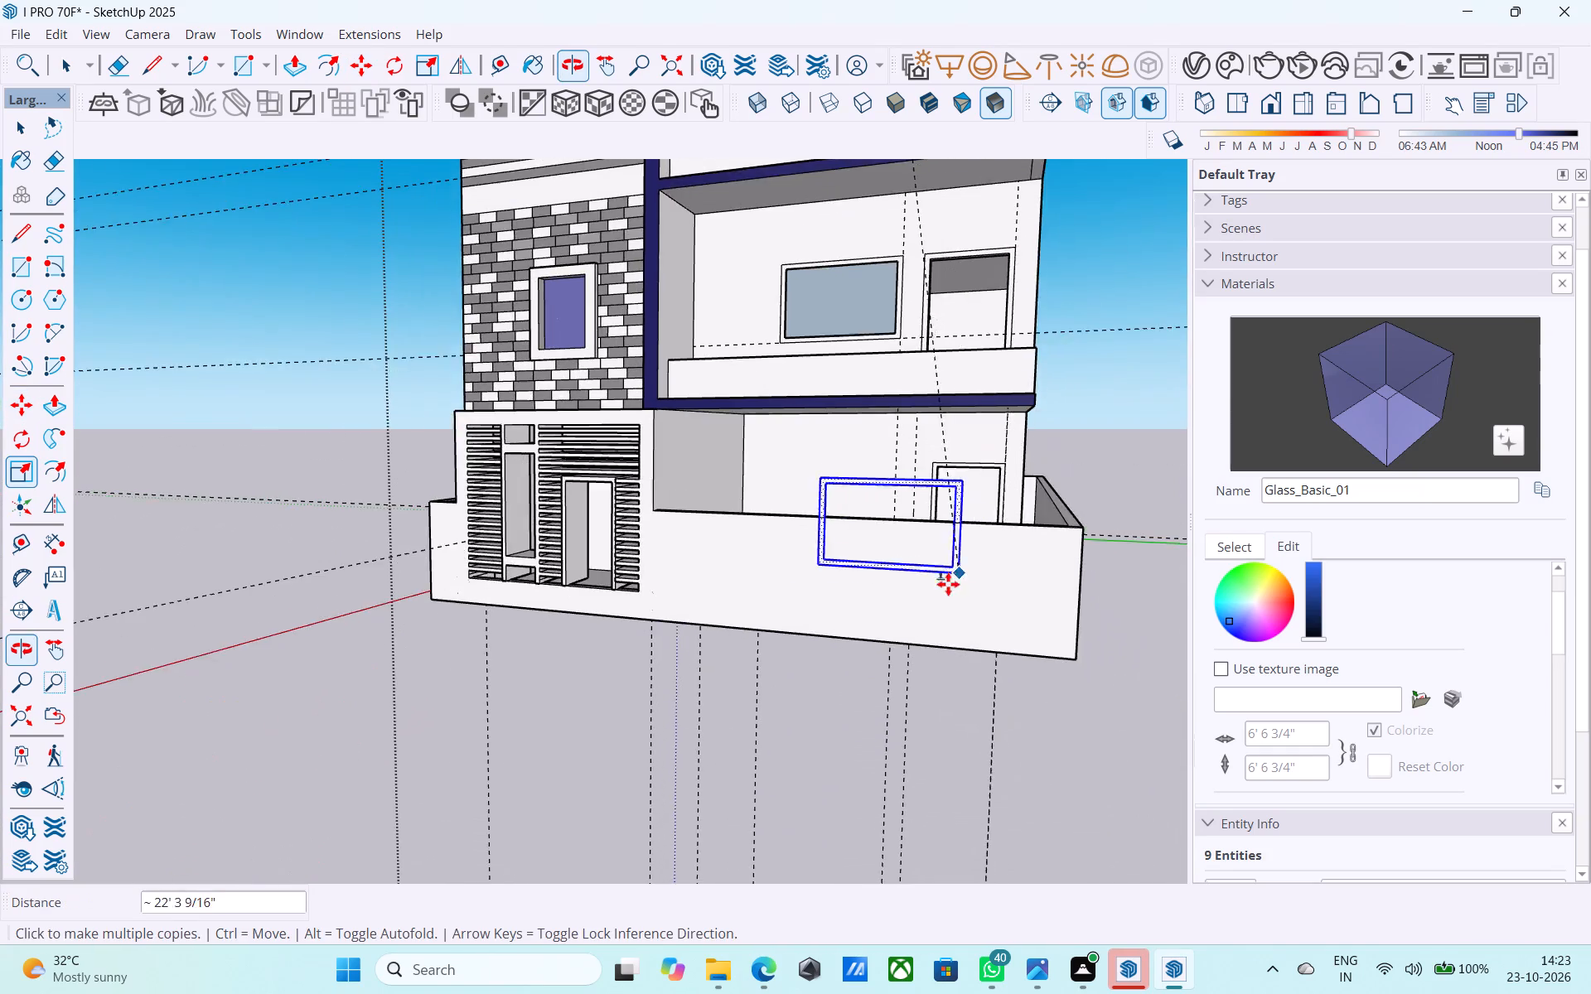
{"action": "scroll", "coordinate": [948, 584], "scroll_direction": "up", "scroll_amount": 4}
{"action": "middle_click_drag", "start_coordinate": [915, 464], "coordinate": [864, 552]}
{"action": "middle_click_drag", "start_coordinate": [810, 699], "coordinate": [839, 584]}
{"action": "scroll", "coordinate": [802, 793], "scroll_direction": "up", "scroll_amount": 9}
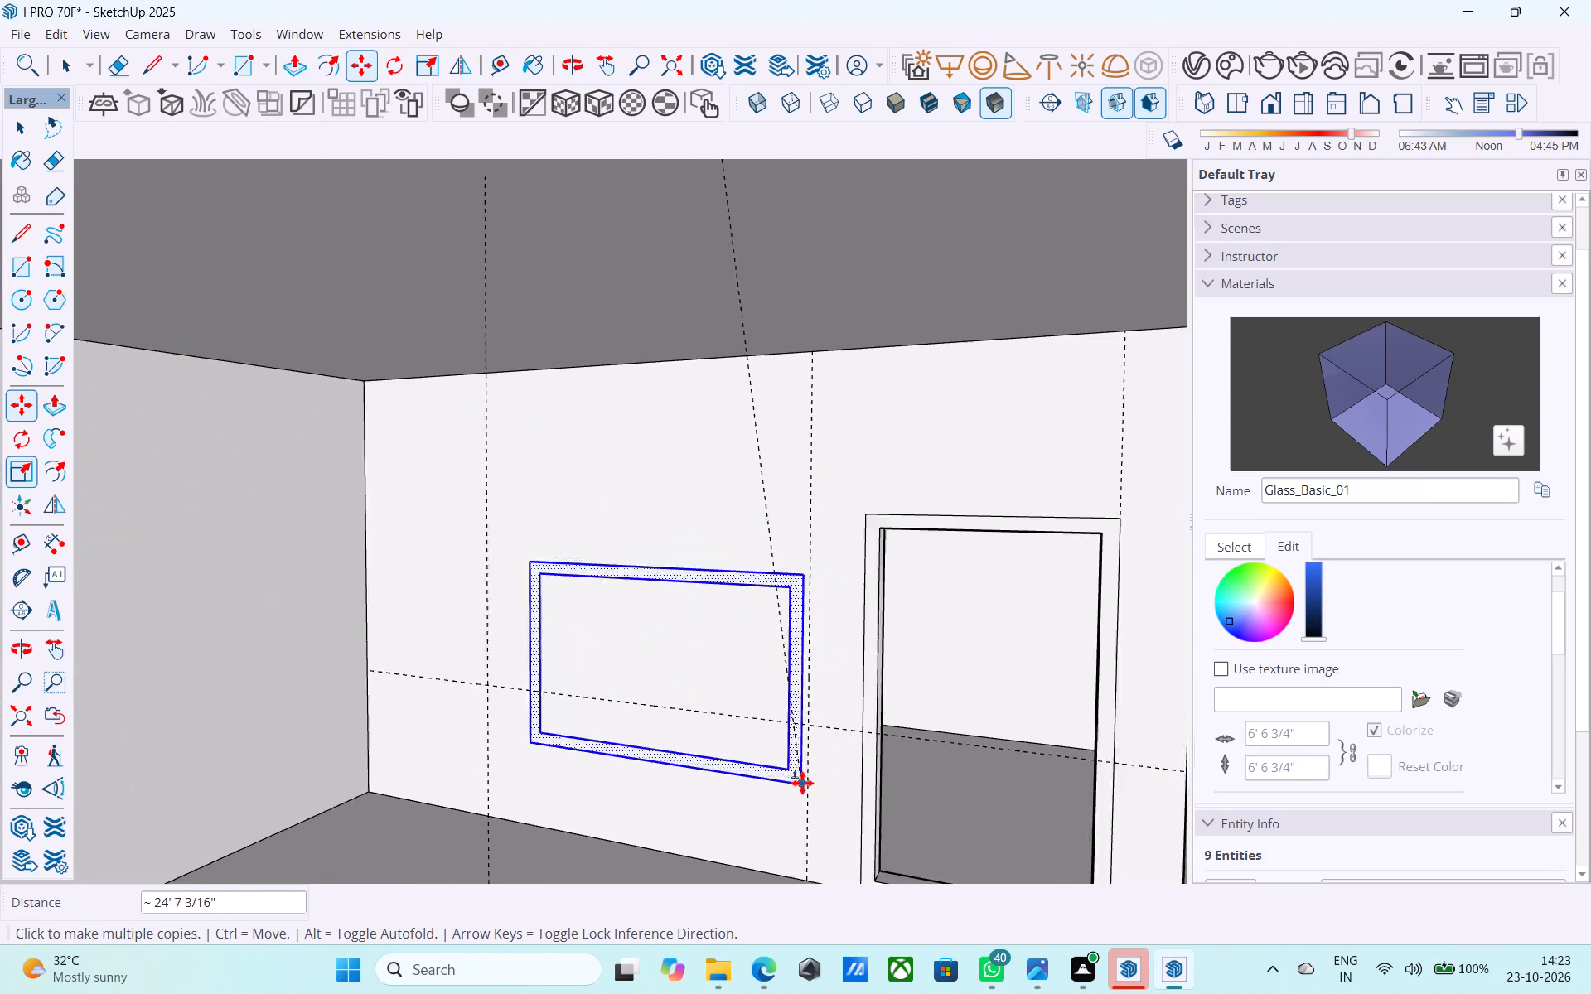
{"action": "scroll", "coordinate": [802, 783], "scroll_direction": "up", "scroll_amount": 3}
{"action": "left_click", "coordinate": [809, 702]}
Fill the ground-floor frame's opening with a 5' 6" by 3' 6" rectangle, and close the lower balcony frame's opening with a matching one.
{"action": "scroll", "coordinate": [893, 538], "scroll_direction": "down", "scroll_amount": 7}
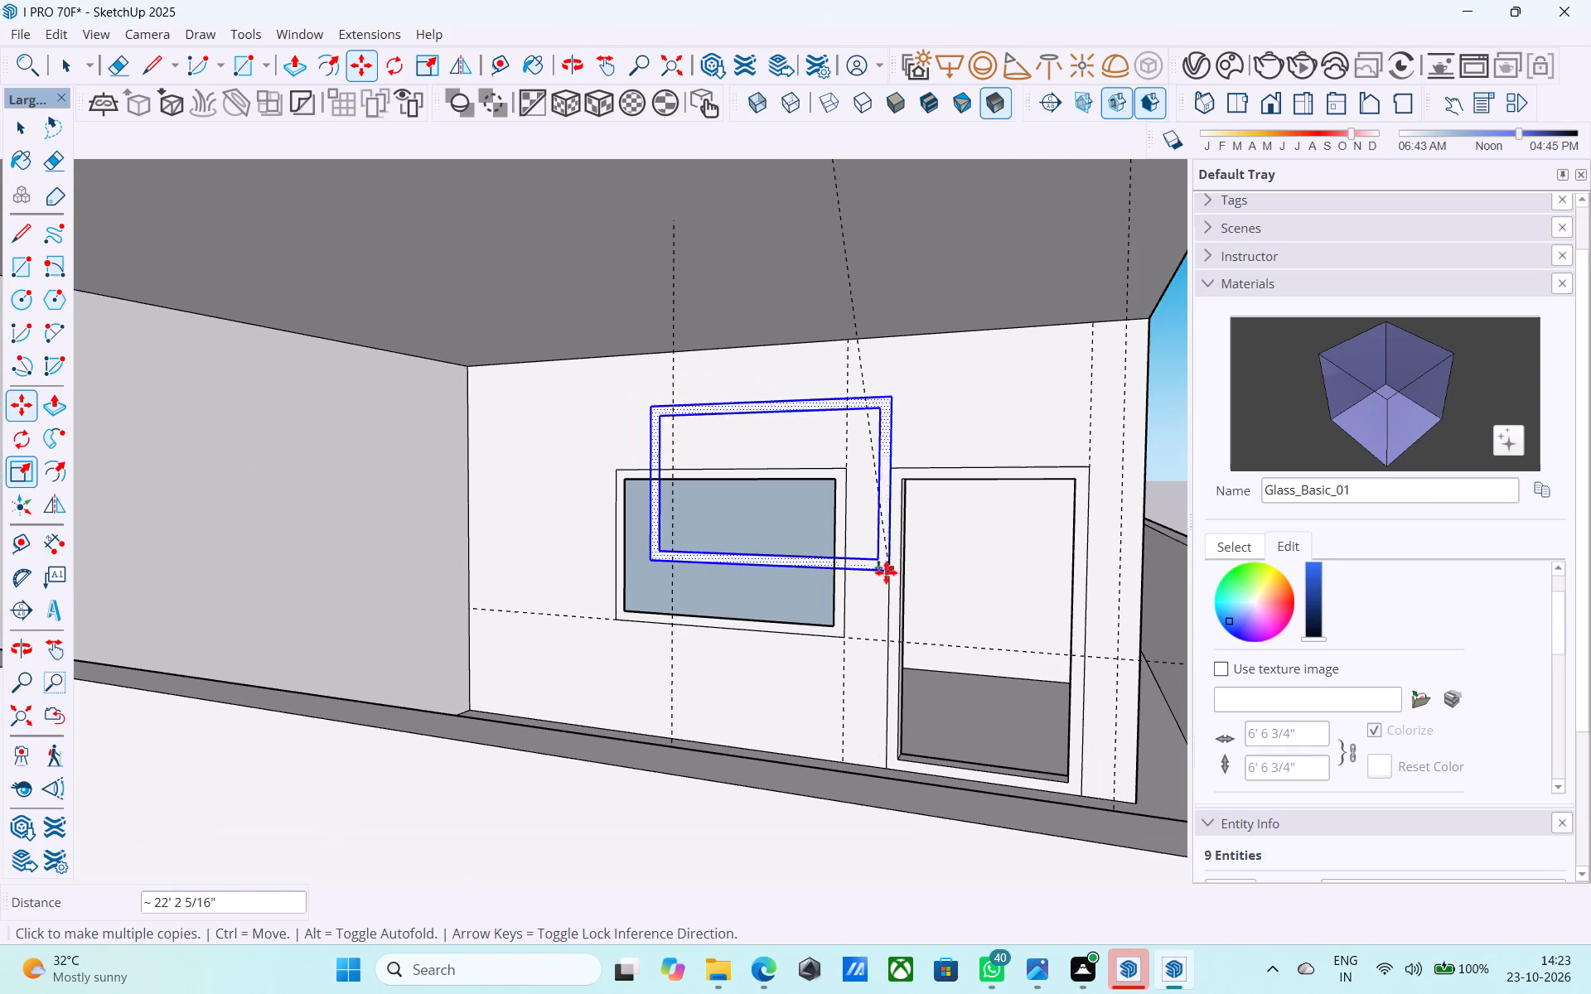
{"action": "key", "text": "r"}
{"action": "scroll", "coordinate": [562, 519], "scroll_direction": "up", "scroll_amount": 5}
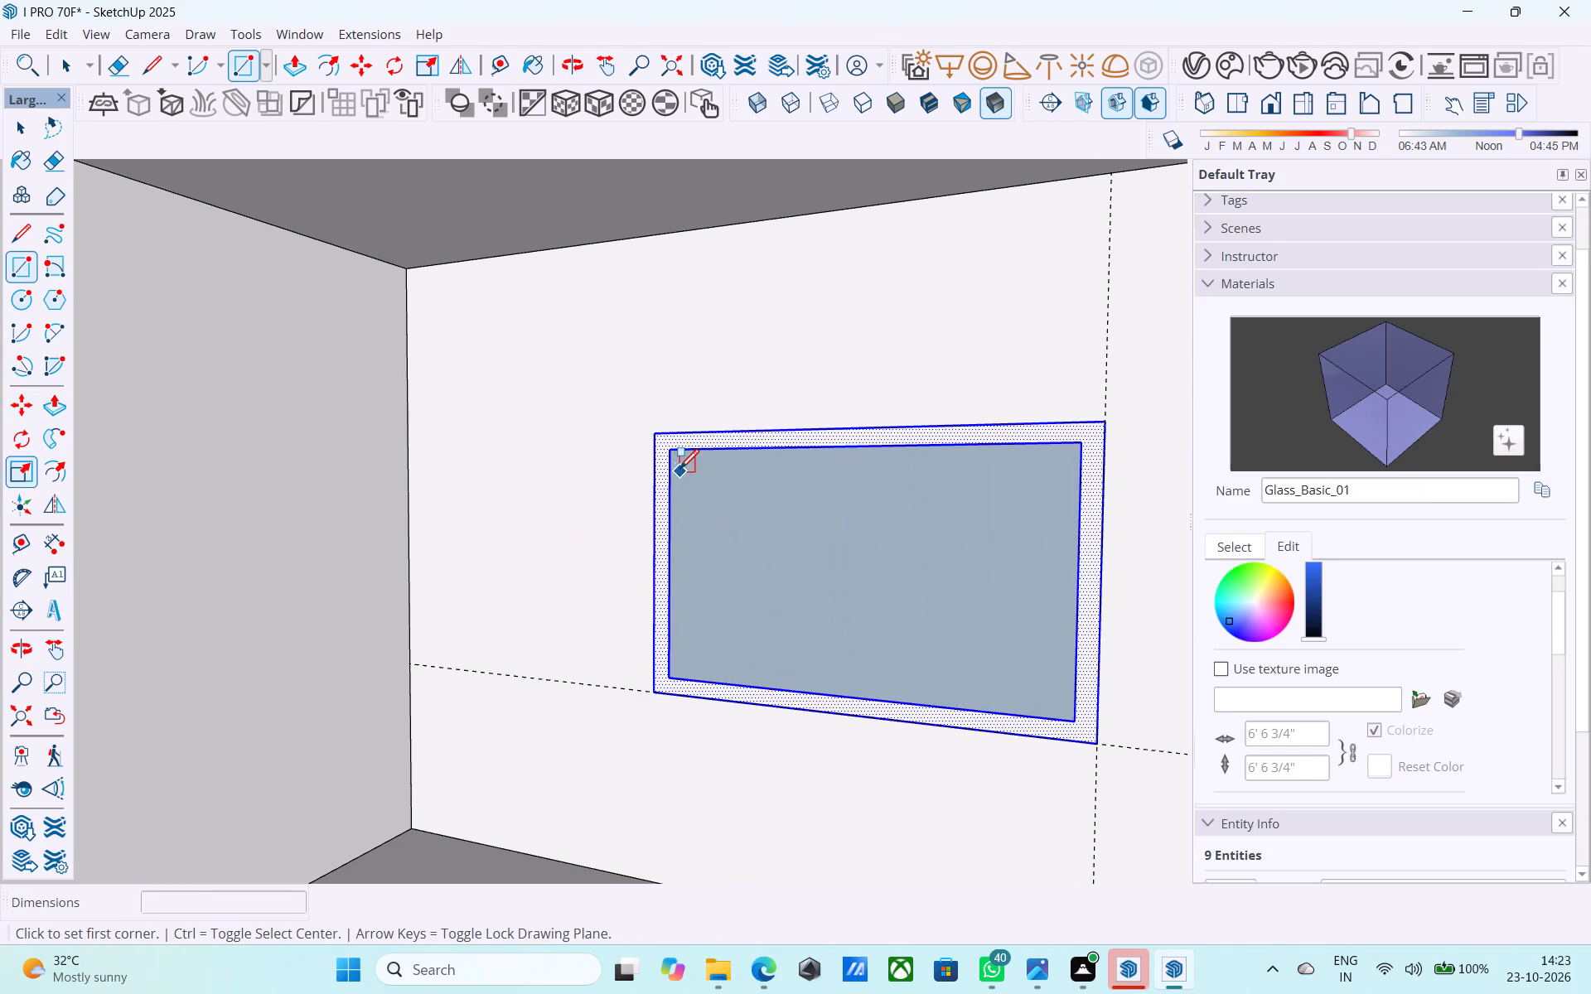
{"action": "left_click", "coordinate": [676, 456]}
{"action": "key", "text": "r"}
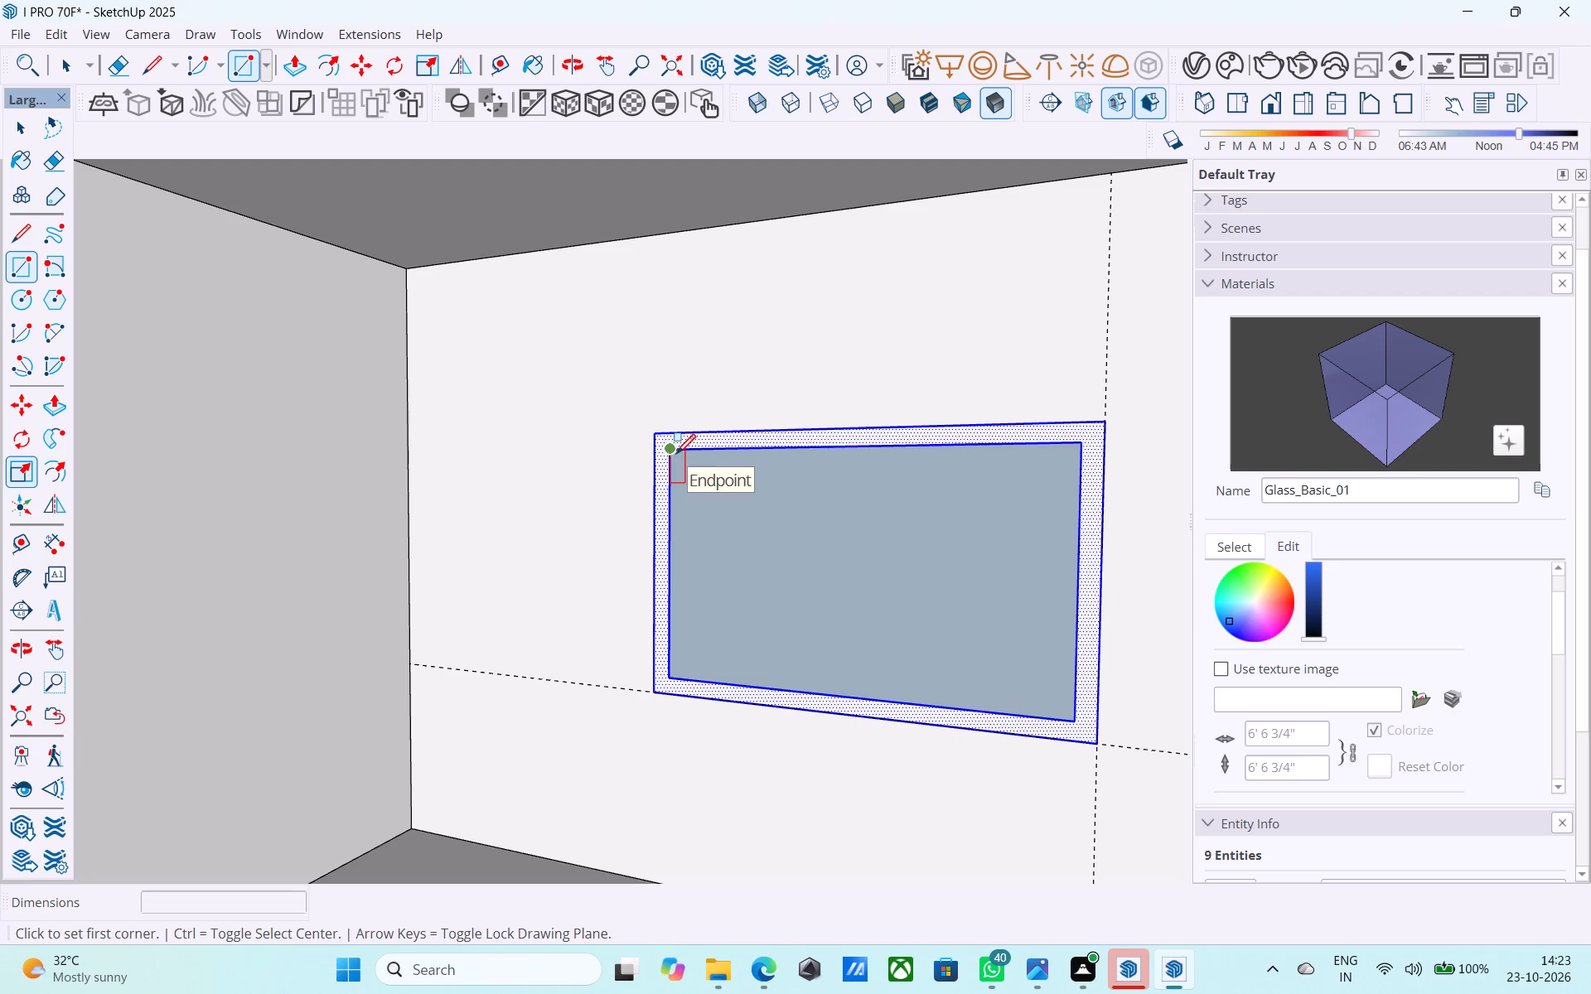
{"action": "left_click", "coordinate": [676, 456]}
{"action": "left_click", "coordinate": [1072, 719]}
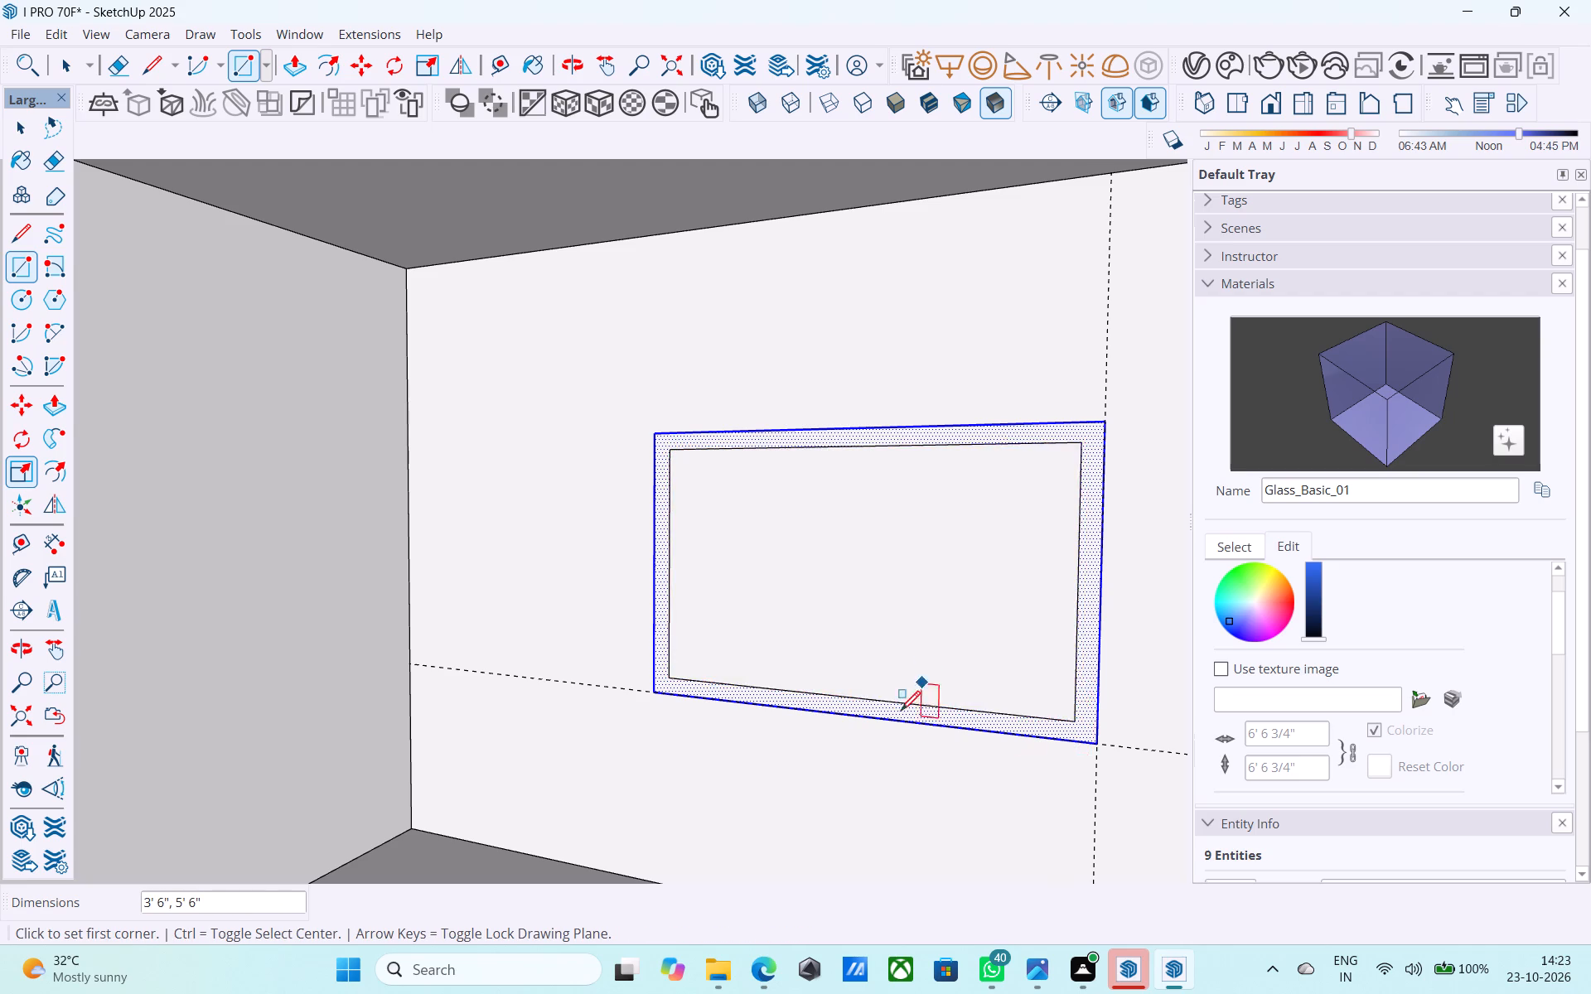
{"action": "scroll", "coordinate": [900, 717], "scroll_direction": "down", "scroll_amount": 19}
{"action": "scroll", "coordinate": [817, 602], "scroll_direction": "up", "scroll_amount": 9}
{"action": "left_click", "coordinate": [764, 529]}
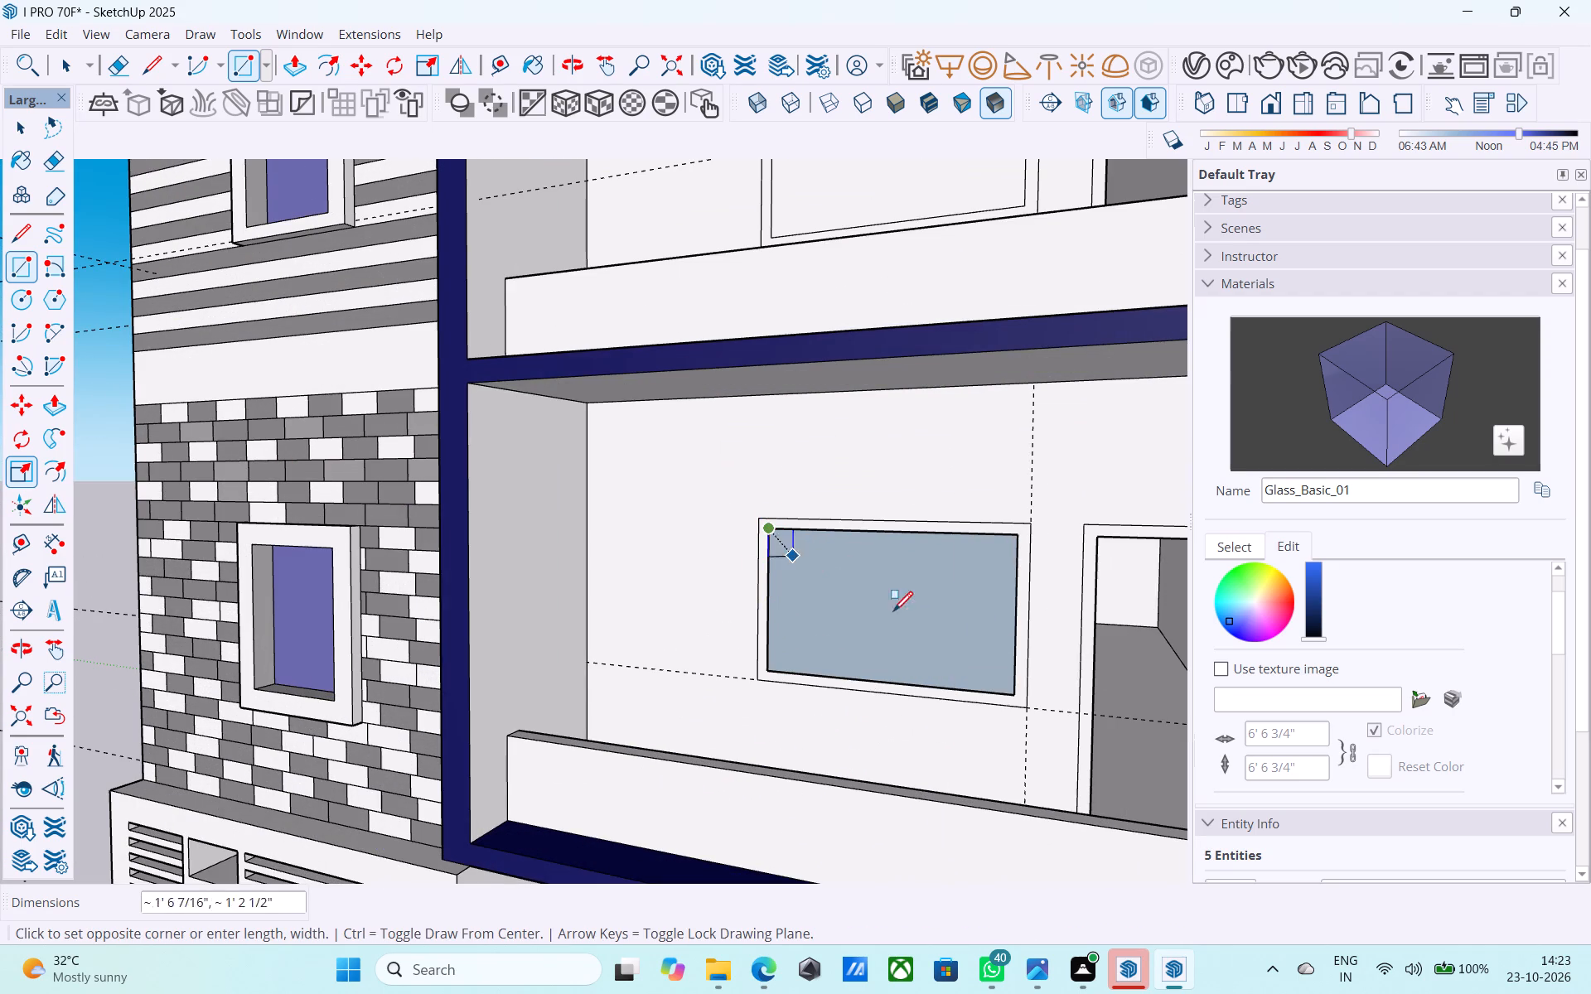
{"action": "left_click", "coordinate": [1016, 695]}
Push the upper balcony window's inner face 6" into the wall to cut the opening.
{"action": "scroll", "coordinate": [897, 795], "scroll_direction": "down", "scroll_amount": 5}
{"action": "scroll", "coordinate": [893, 809], "scroll_direction": "up", "scroll_amount": 1}
{"action": "scroll", "coordinate": [892, 809], "scroll_direction": "down", "scroll_amount": 7}
{"action": "scroll", "coordinate": [856, 522], "scroll_direction": "up", "scroll_amount": 5}
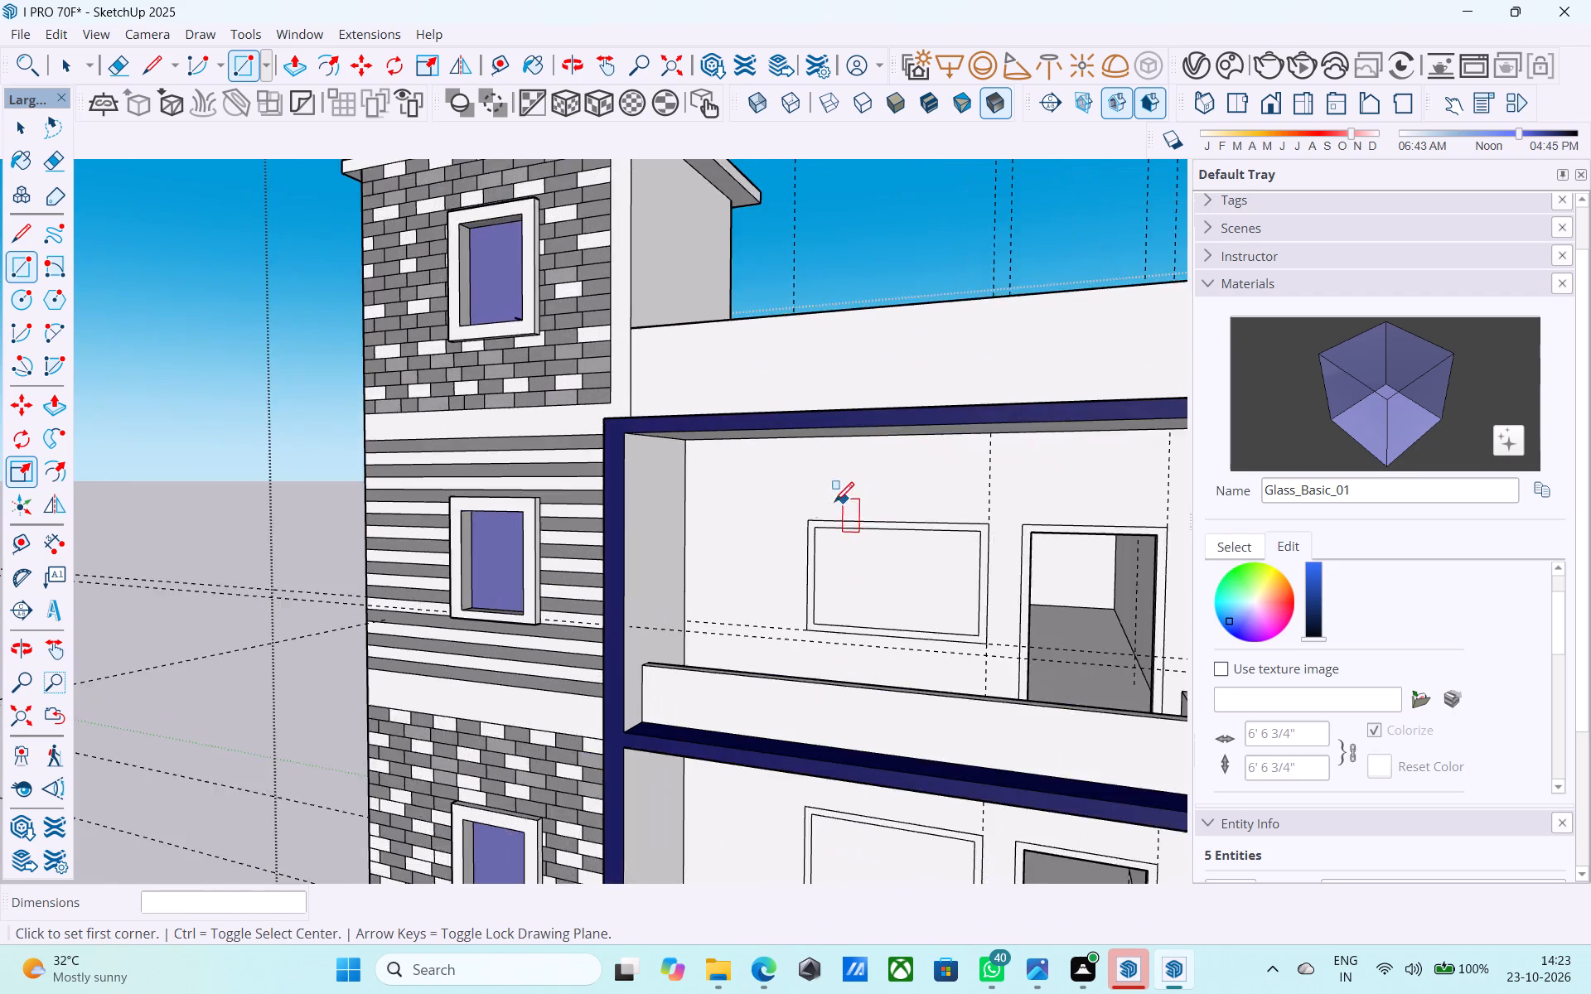
{"action": "scroll", "coordinate": [834, 504], "scroll_direction": "up", "scroll_amount": 5}
{"action": "key", "text": "space"}
{"action": "left_click", "coordinate": [873, 558]}
{"action": "key", "text": "p"}
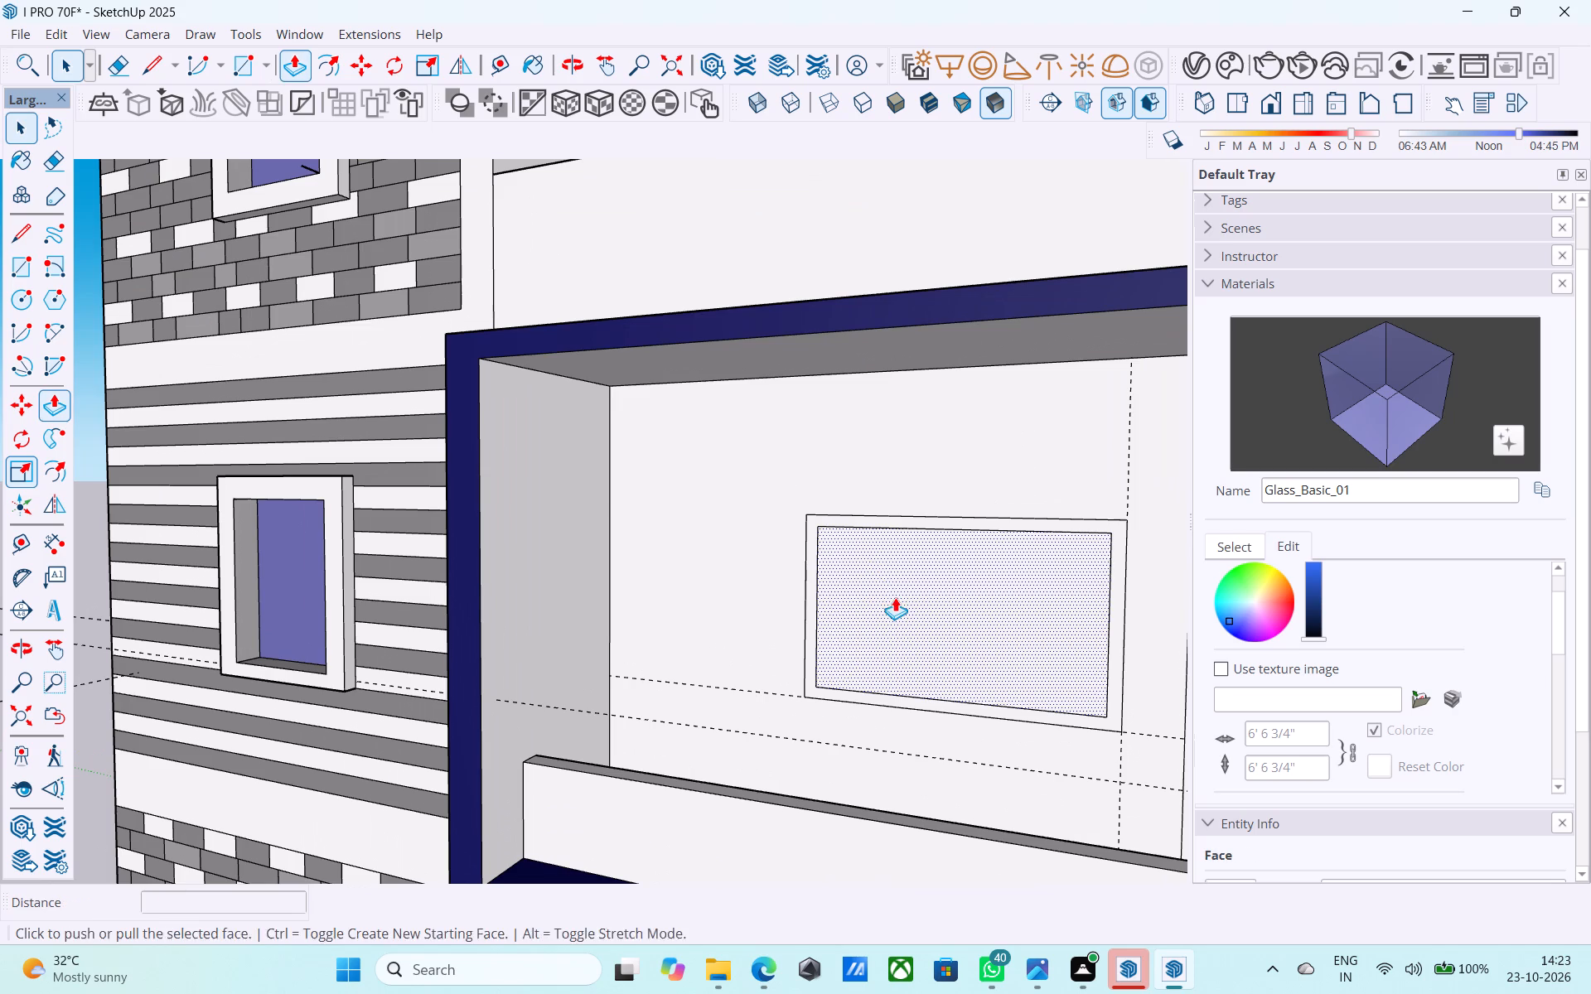
{"action": "left_click", "coordinate": [895, 597]}
{"action": "left_click", "coordinate": [932, 586]}
Repeat the 6" push on the inner faces of the lower balcony and ground-floor windows.
{"action": "scroll", "coordinate": [916, 522], "scroll_direction": "down", "scroll_amount": 12}
{"action": "scroll", "coordinate": [899, 732], "scroll_direction": "up", "scroll_amount": 6}
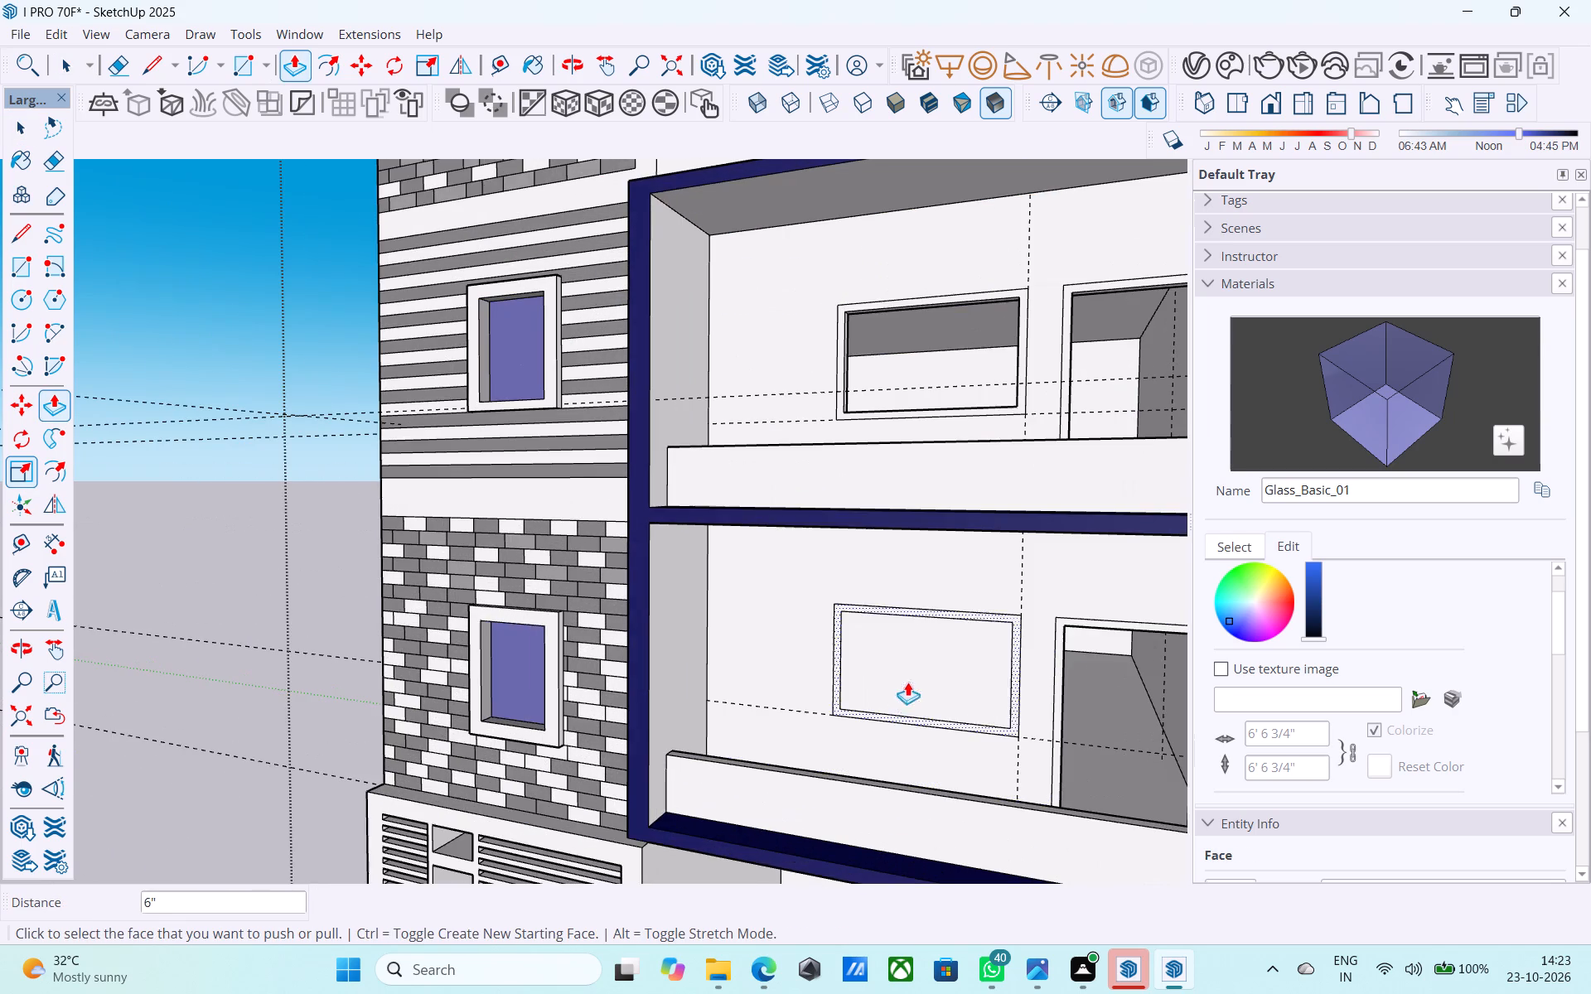
{"action": "double_click", "coordinate": [910, 672]}
{"action": "scroll", "coordinate": [785, 485], "scroll_direction": "down", "scroll_amount": 11}
{"action": "scroll", "coordinate": [799, 643], "scroll_direction": "up", "scroll_amount": 9}
{"action": "double_click", "coordinate": [874, 620]}
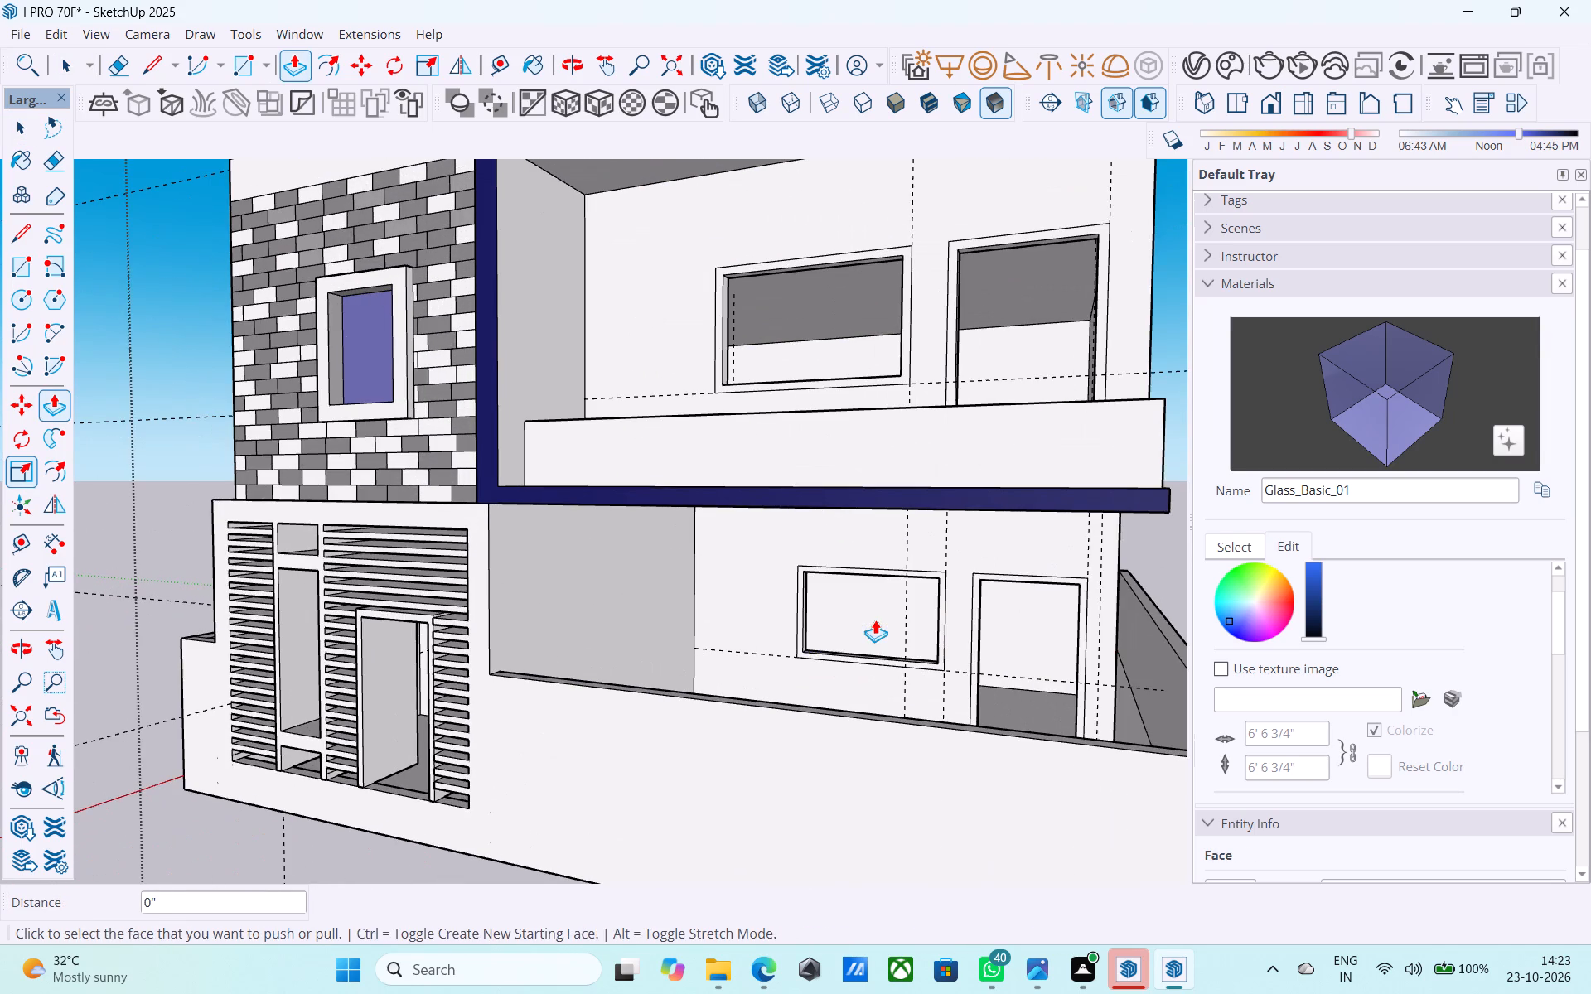
Save the model.
{"action": "key", "text": "space"}
{"action": "key", "text": "ctrl+s"}
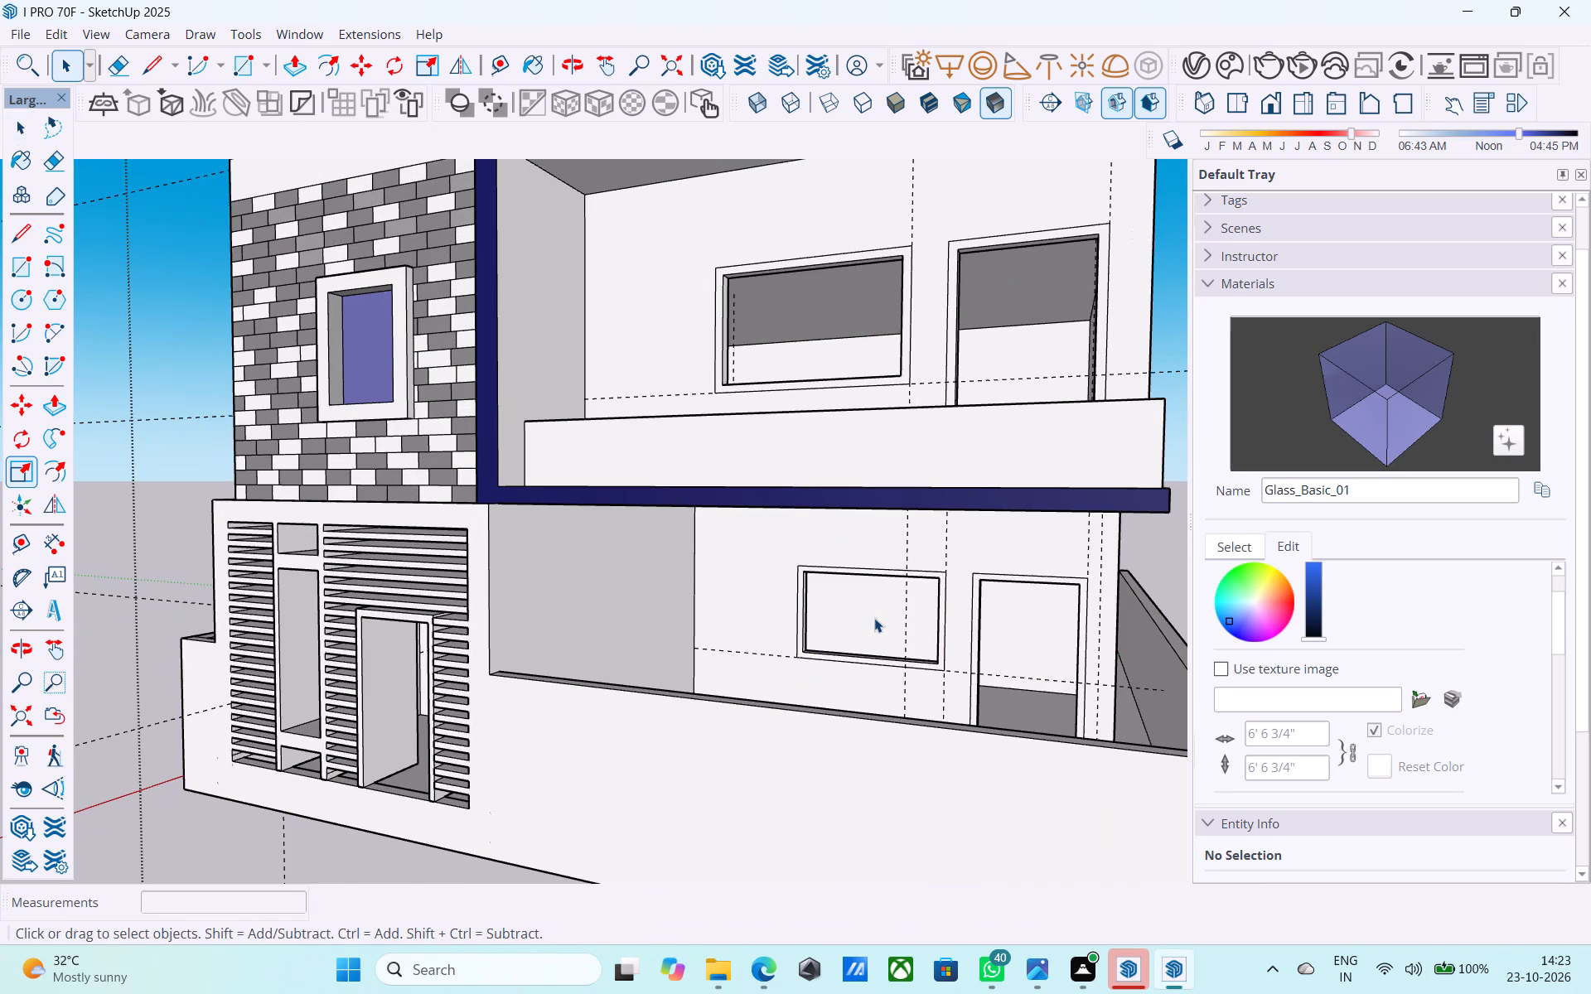
Examine the building's side elevation, checking the balcony walls, doors and existing openings from several angles.
{"action": "key", "text": "space"}
{"action": "middle_click_drag", "start_coordinate": [874, 618], "coordinate": [954, 594]}
{"action": "scroll", "coordinate": [954, 595], "scroll_direction": "up", "scroll_amount": 1}
{"action": "scroll", "coordinate": [944, 582], "scroll_direction": "down", "scroll_amount": 11}
{"action": "middle_click_drag", "start_coordinate": [690, 589], "coordinate": [908, 694]}
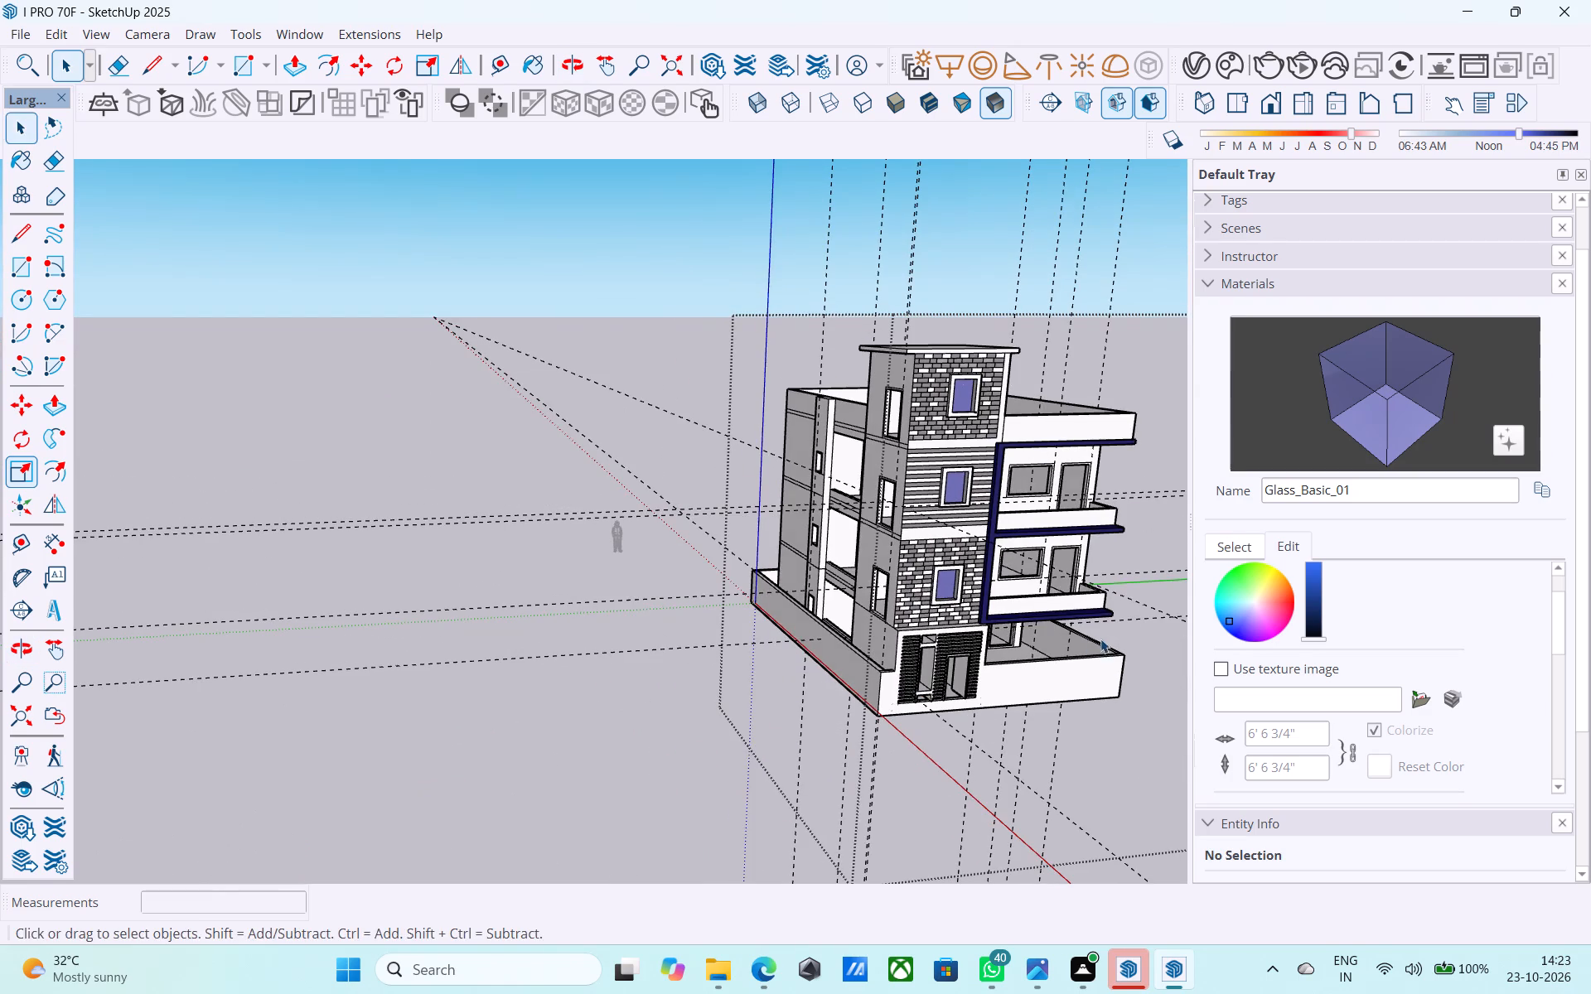
{"action": "middle_click", "coordinate": [1100, 637]}
{"action": "middle_click_drag", "start_coordinate": [1005, 649], "coordinate": [1068, 673]}
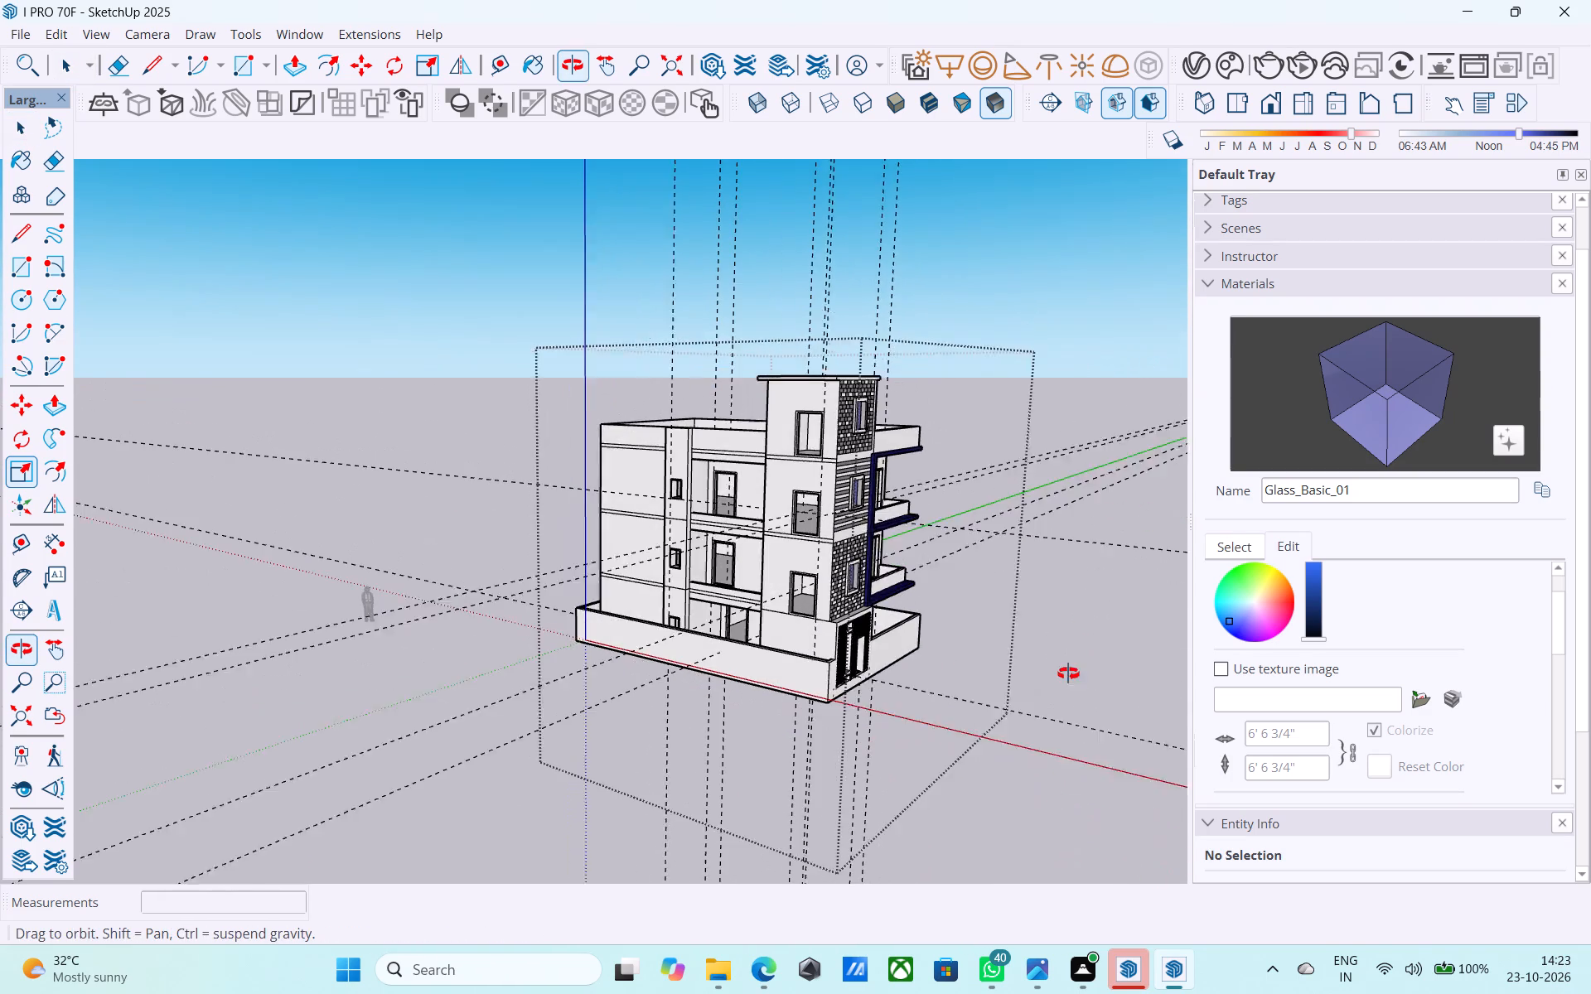
{"action": "middle_click_drag", "start_coordinate": [1068, 673], "coordinate": [1085, 678]}
{"action": "middle_click_drag", "start_coordinate": [782, 668], "coordinate": [868, 649]}
{"action": "scroll", "coordinate": [838, 541], "scroll_direction": "up", "scroll_amount": 2}
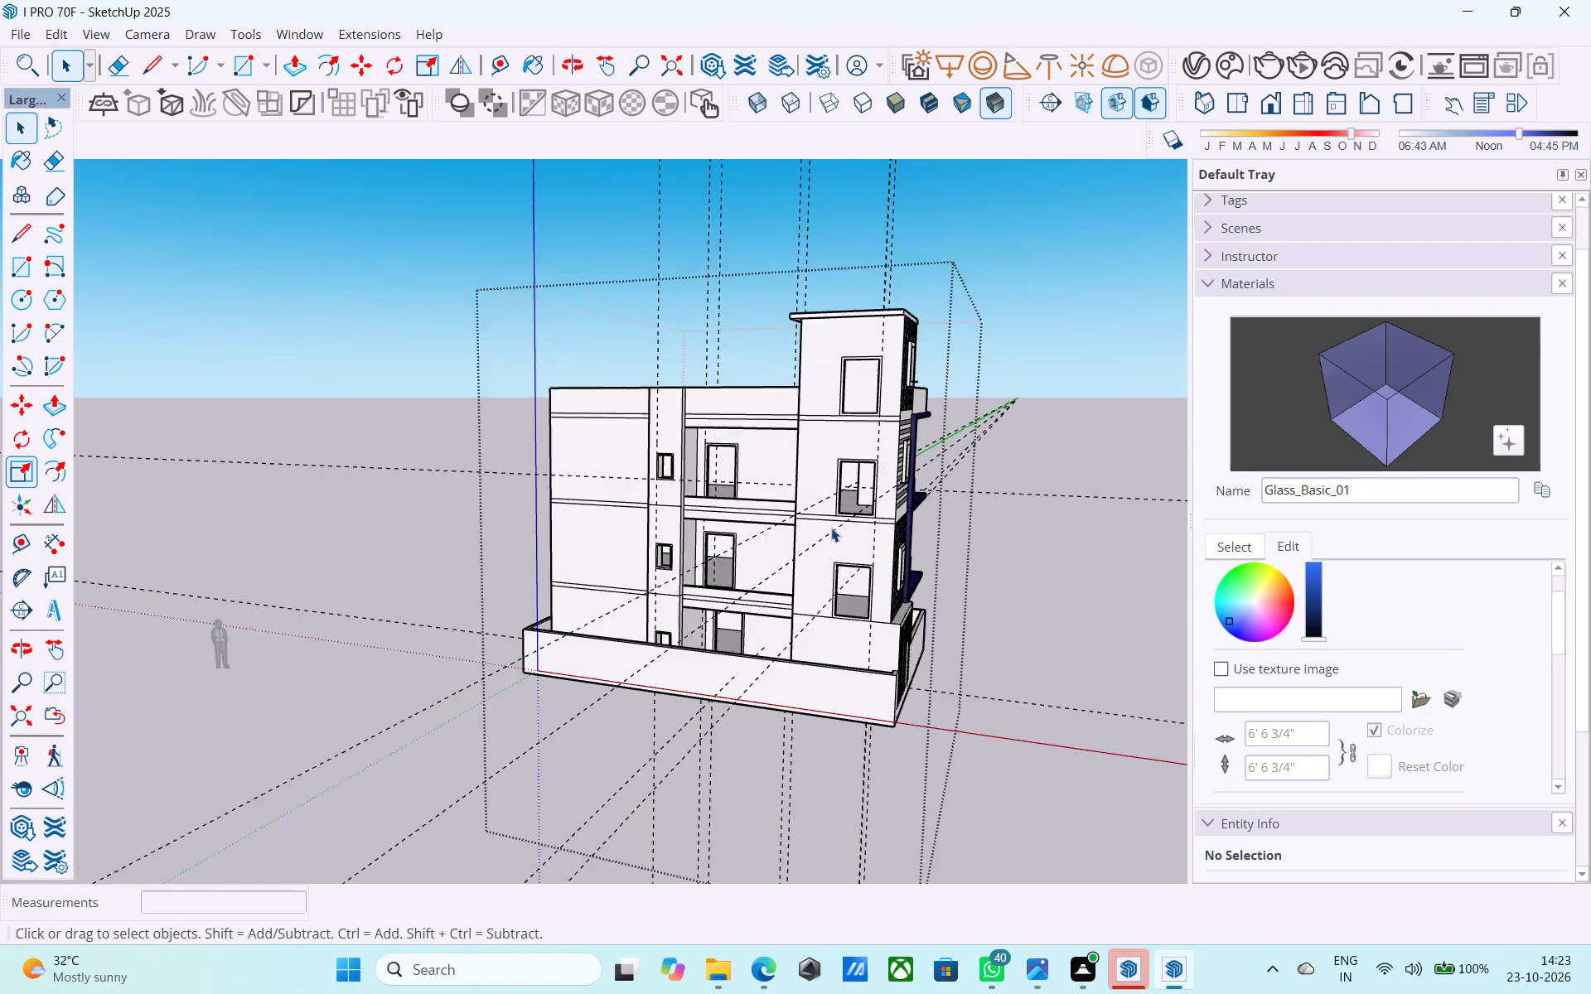
{"action": "scroll", "coordinate": [831, 528], "scroll_direction": "up", "scroll_amount": 8}
{"action": "middle_click_drag", "start_coordinate": [759, 557], "coordinate": [896, 707]}
{"action": "scroll", "coordinate": [896, 707], "scroll_direction": "up", "scroll_amount": 5}
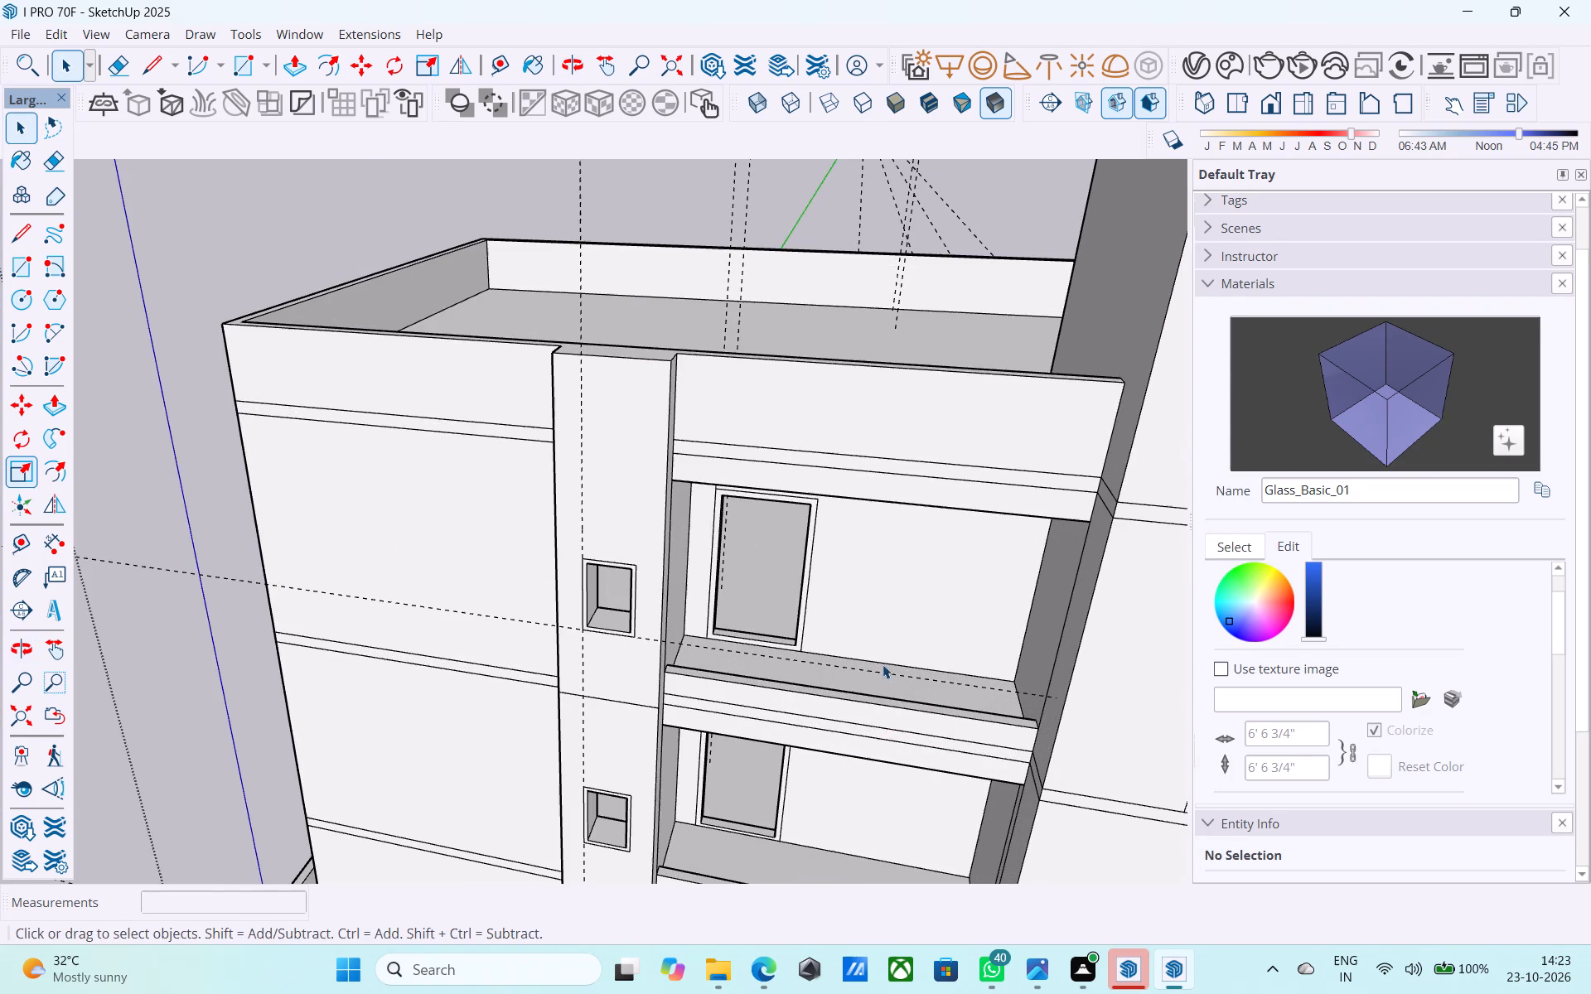
{"action": "scroll", "coordinate": [850, 644], "scroll_direction": "down", "scroll_amount": 13}
{"action": "middle_click_drag", "start_coordinate": [846, 657], "coordinate": [563, 521]}
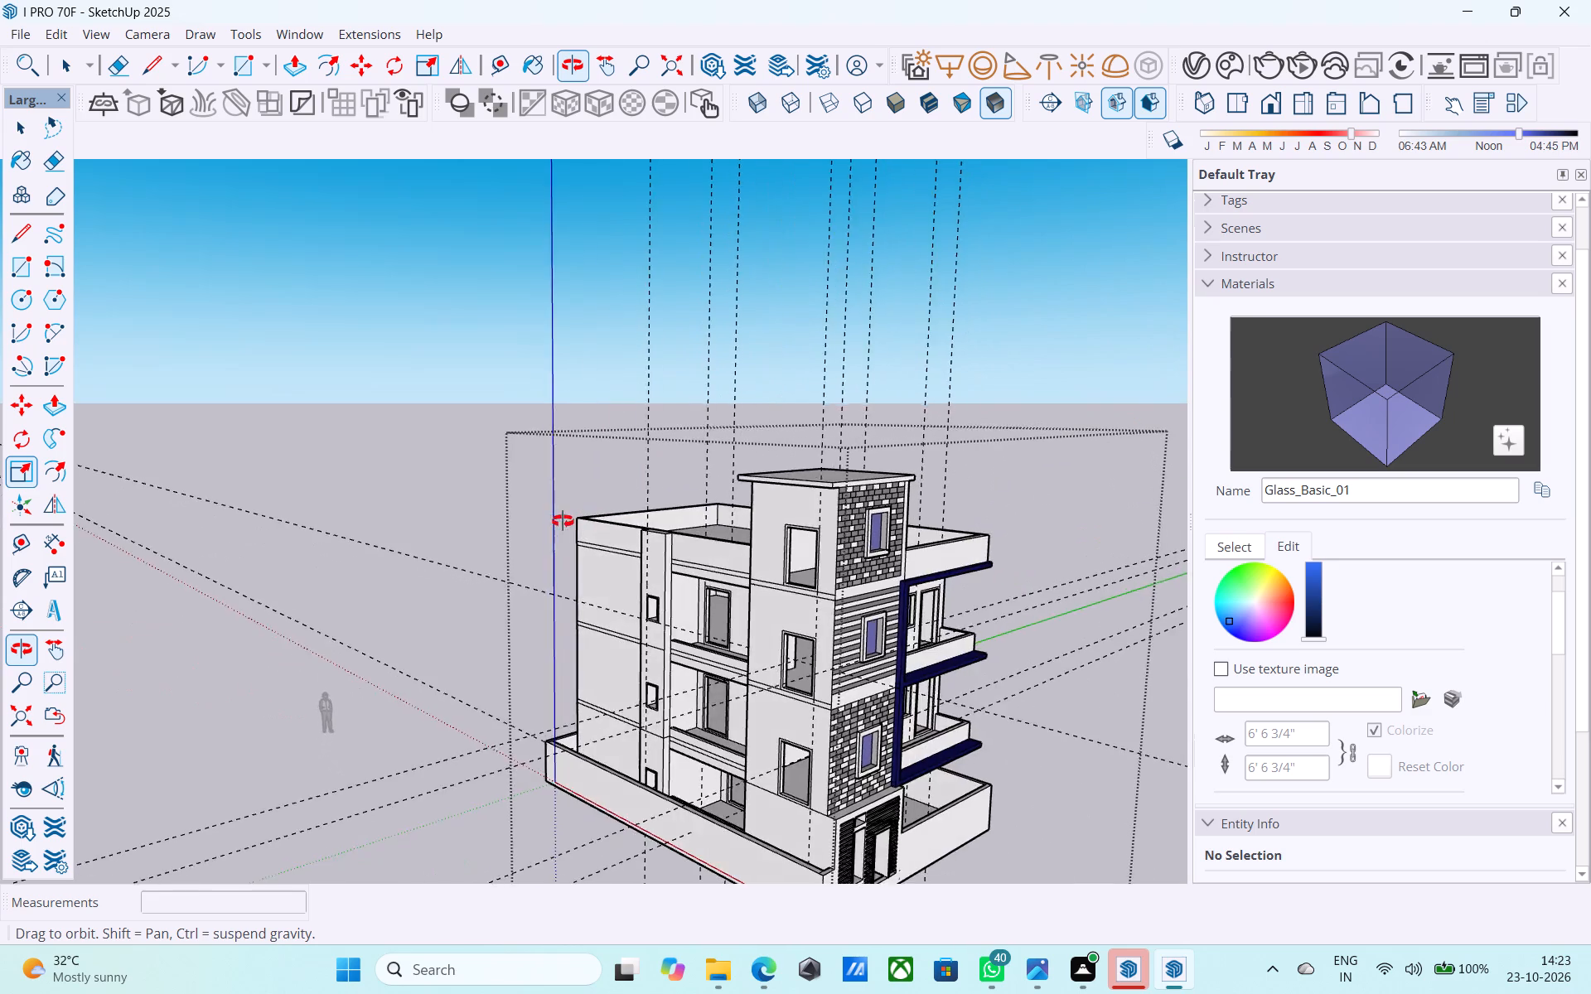
{"action": "middle_click_drag", "start_coordinate": [563, 521], "coordinate": [813, 572]}
{"action": "middle_click_drag", "start_coordinate": [716, 605], "coordinate": [704, 595]}
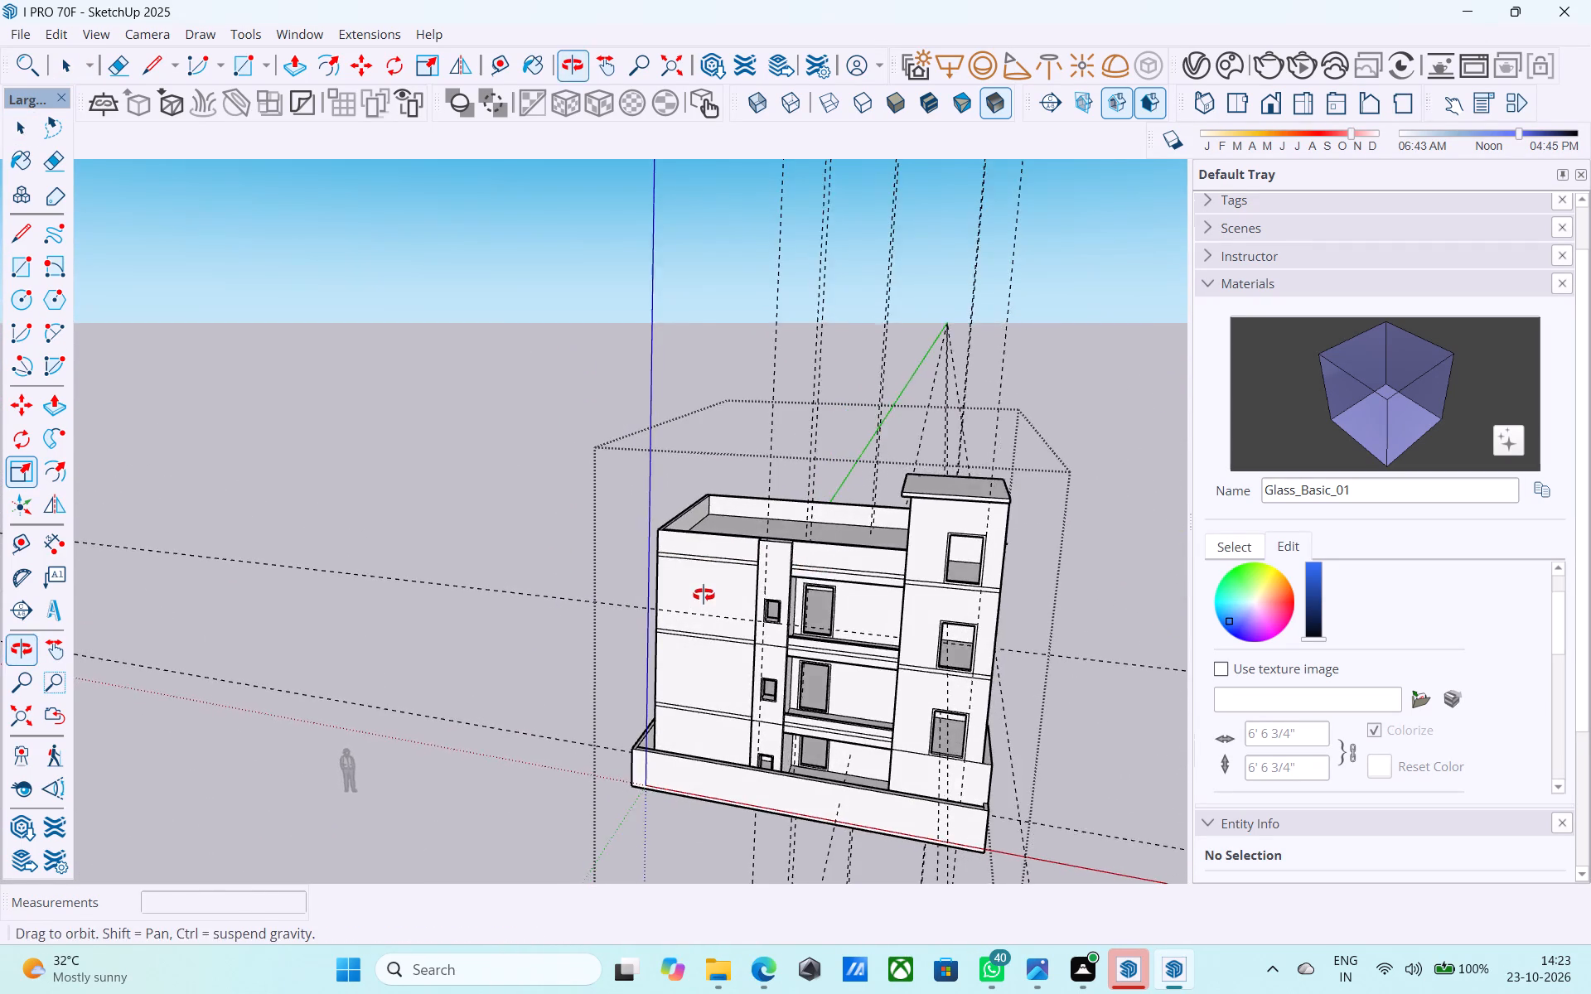
{"action": "middle_click_drag", "start_coordinate": [704, 595], "coordinate": [704, 595]}
On the side elevation's upper balcony wall, place guides 2' from the door frame's edge and 3' above the floor.
{"action": "scroll", "coordinate": [839, 635], "scroll_direction": "up", "scroll_amount": 11}
{"action": "middle_click_drag", "start_coordinate": [863, 636], "coordinate": [844, 628], "text": "shift"}
{"action": "scroll", "coordinate": [851, 639], "scroll_direction": "up", "scroll_amount": 1}
{"action": "key", "text": "t"}
{"action": "scroll", "coordinate": [799, 591], "scroll_direction": "up", "scroll_amount": 5}
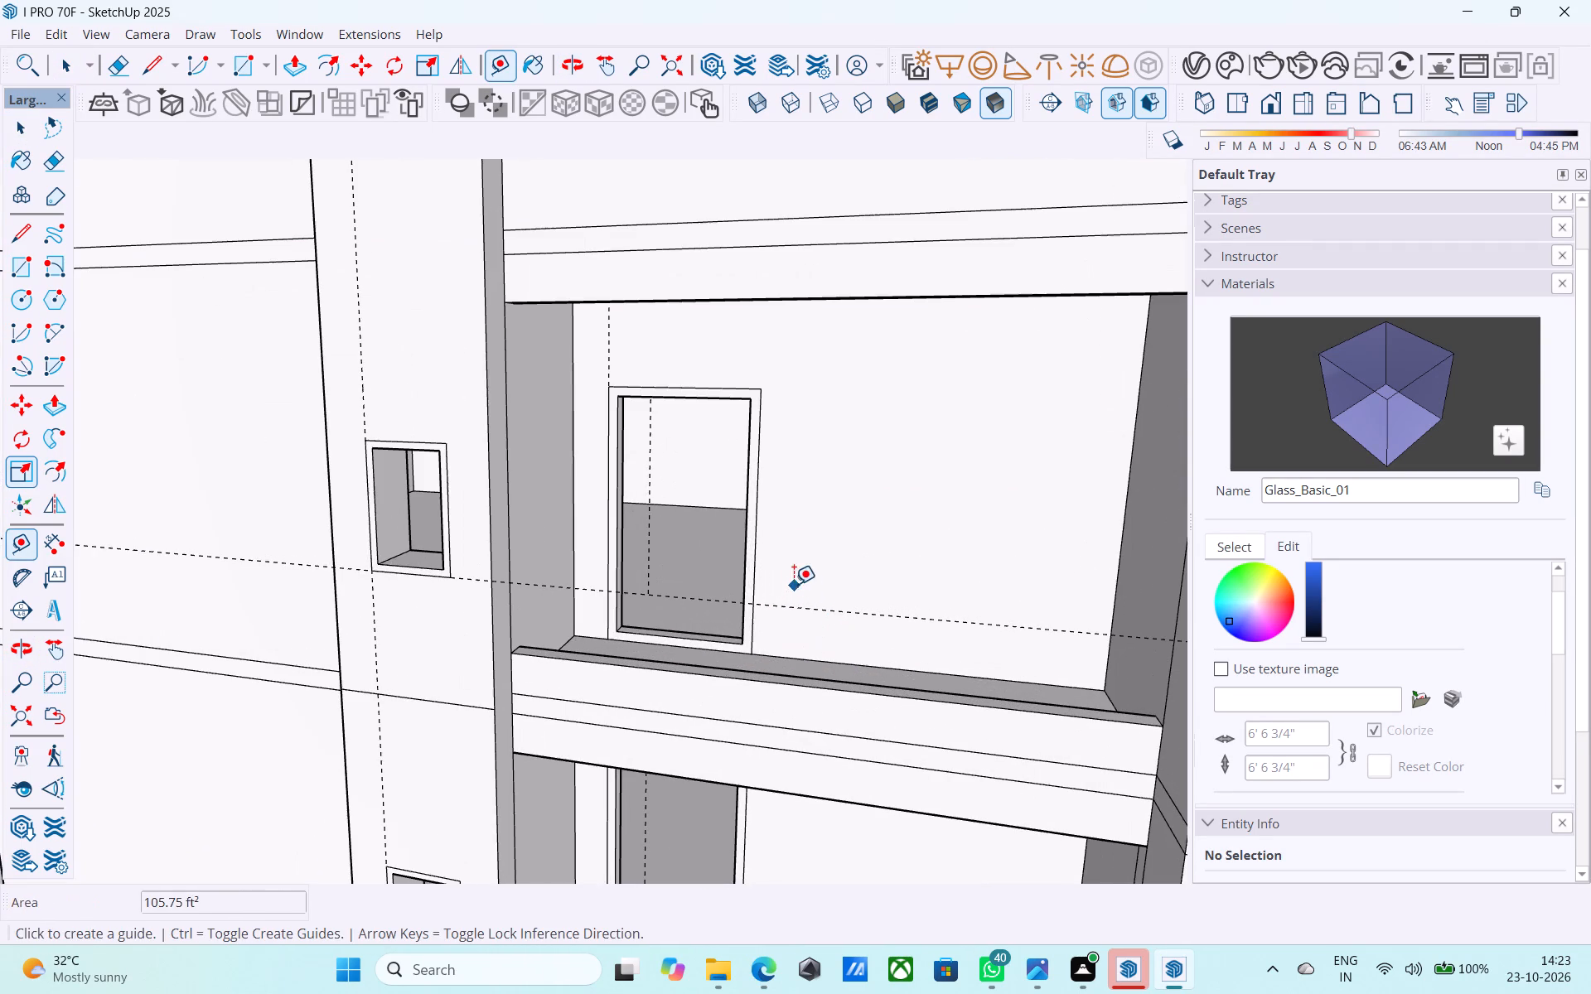
{"action": "left_click", "coordinate": [759, 563]}
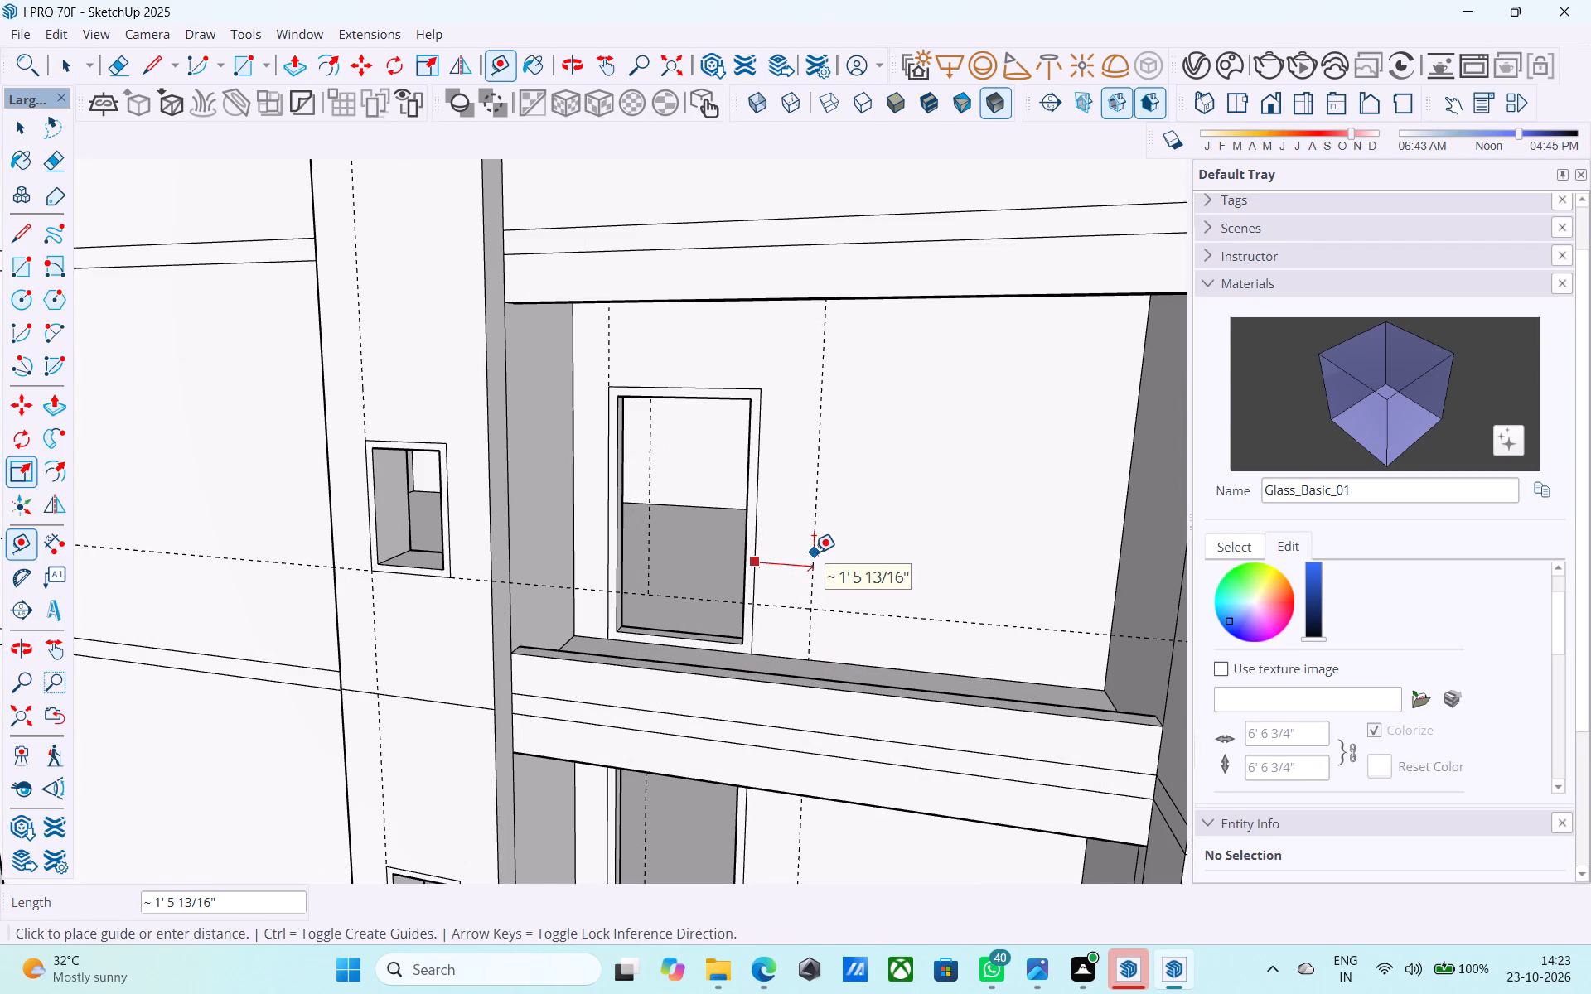
{"action": "type", "text": "2'"}
{"action": "key", "text": "Return"}
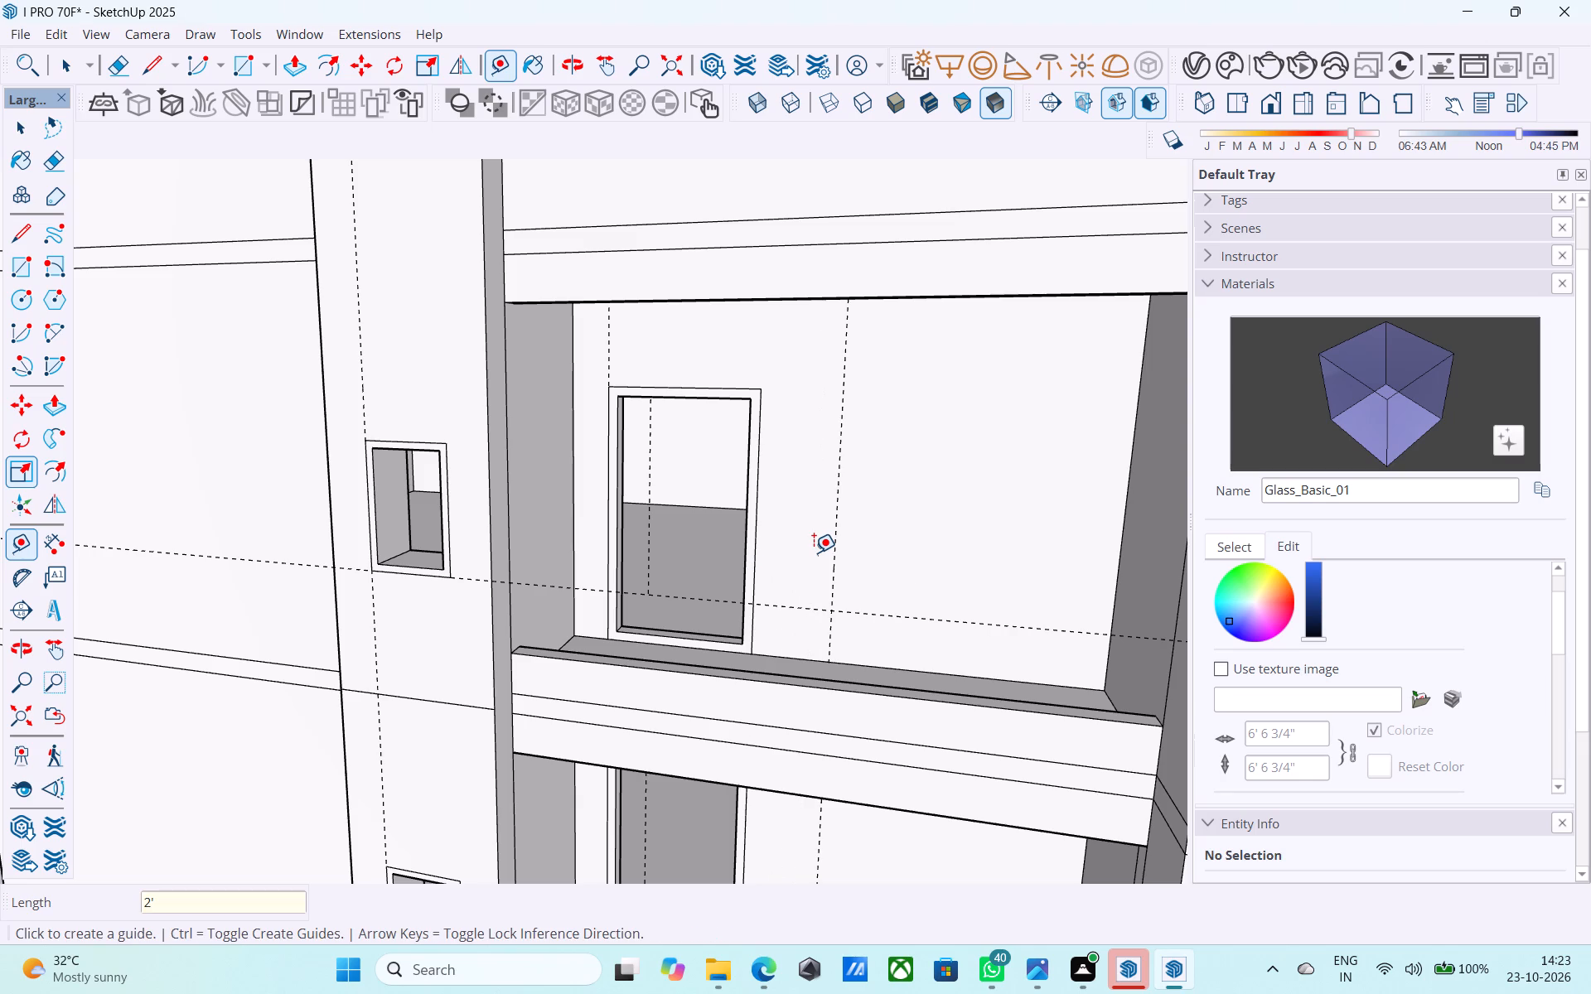
{"action": "middle_click_drag", "start_coordinate": [829, 670], "coordinate": [804, 693]}
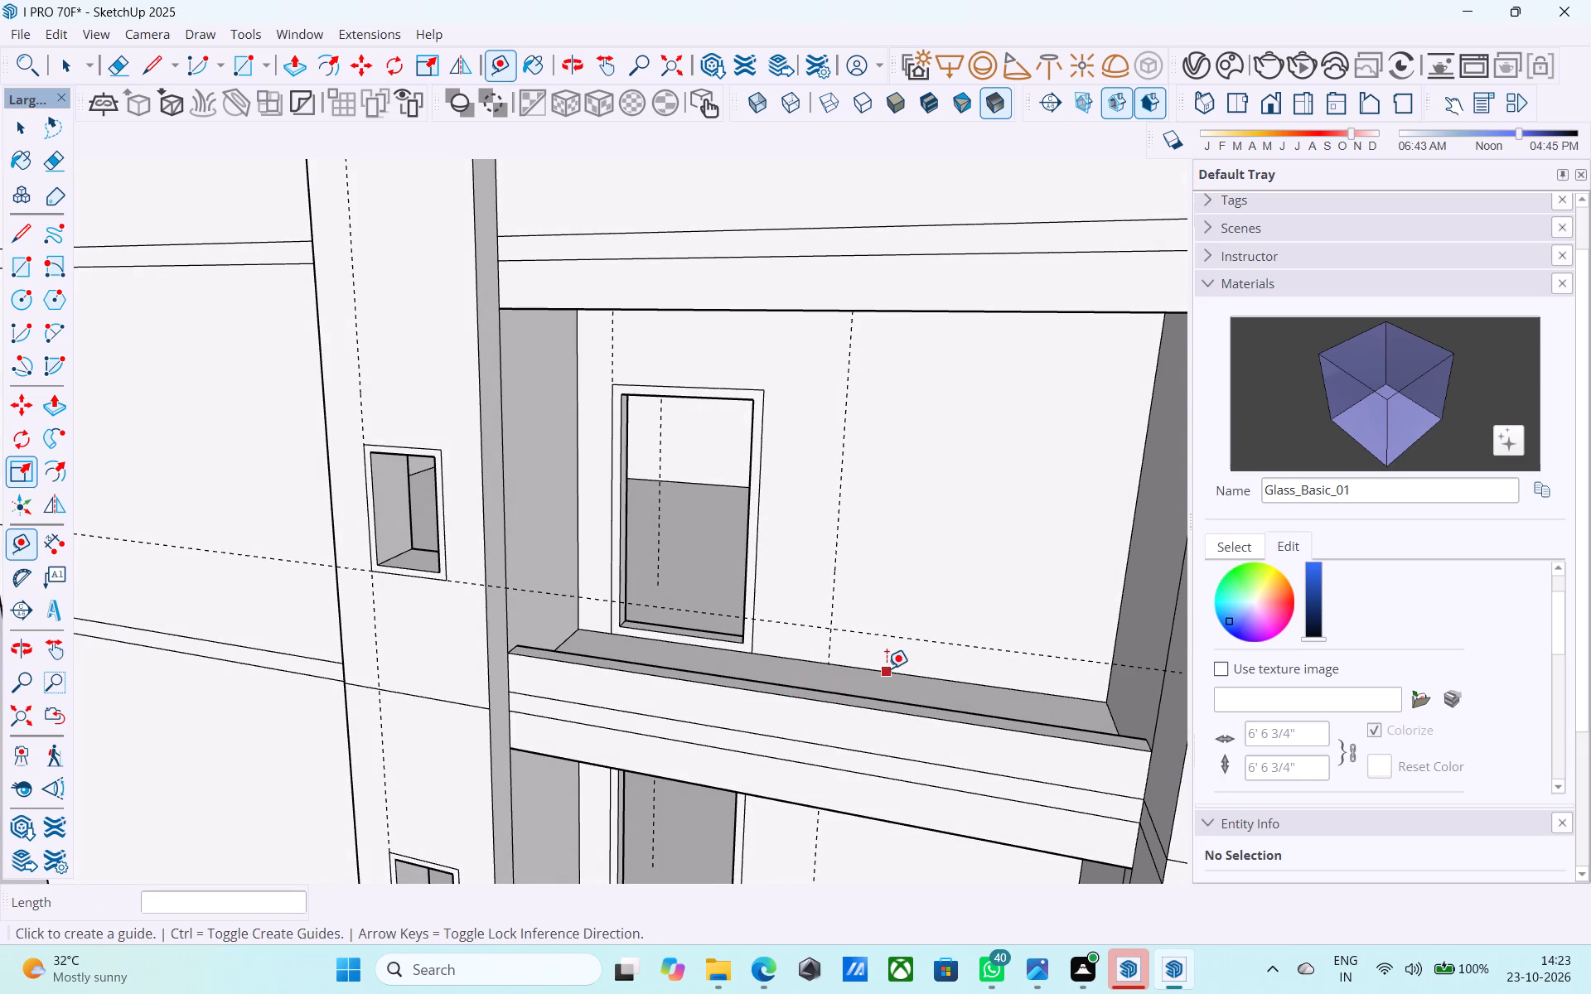
{"action": "middle_click_drag", "start_coordinate": [886, 668], "coordinate": [839, 751]}
{"action": "left_click", "coordinate": [877, 675]}
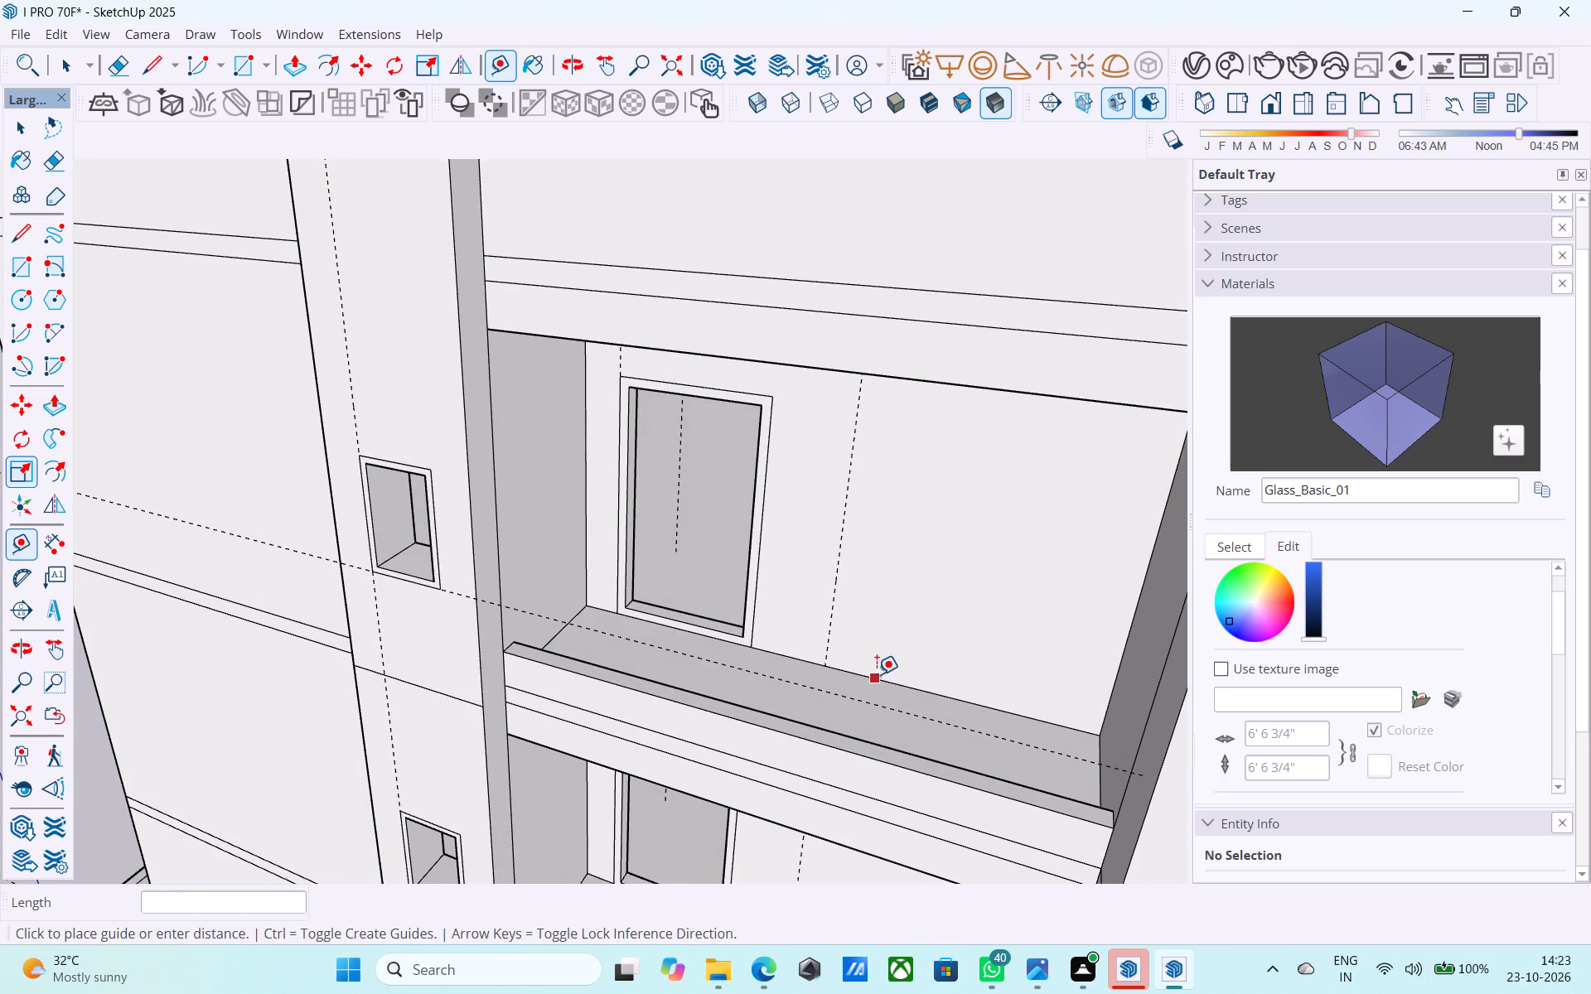
{"action": "type", "text": "3'"}
{"action": "key", "text": "Return"}
Place horizontal guides 3' above the floor on the side elevation's lower balcony and ground-floor walls.
{"action": "scroll", "coordinate": [860, 565], "scroll_direction": "down", "scroll_amount": 10}
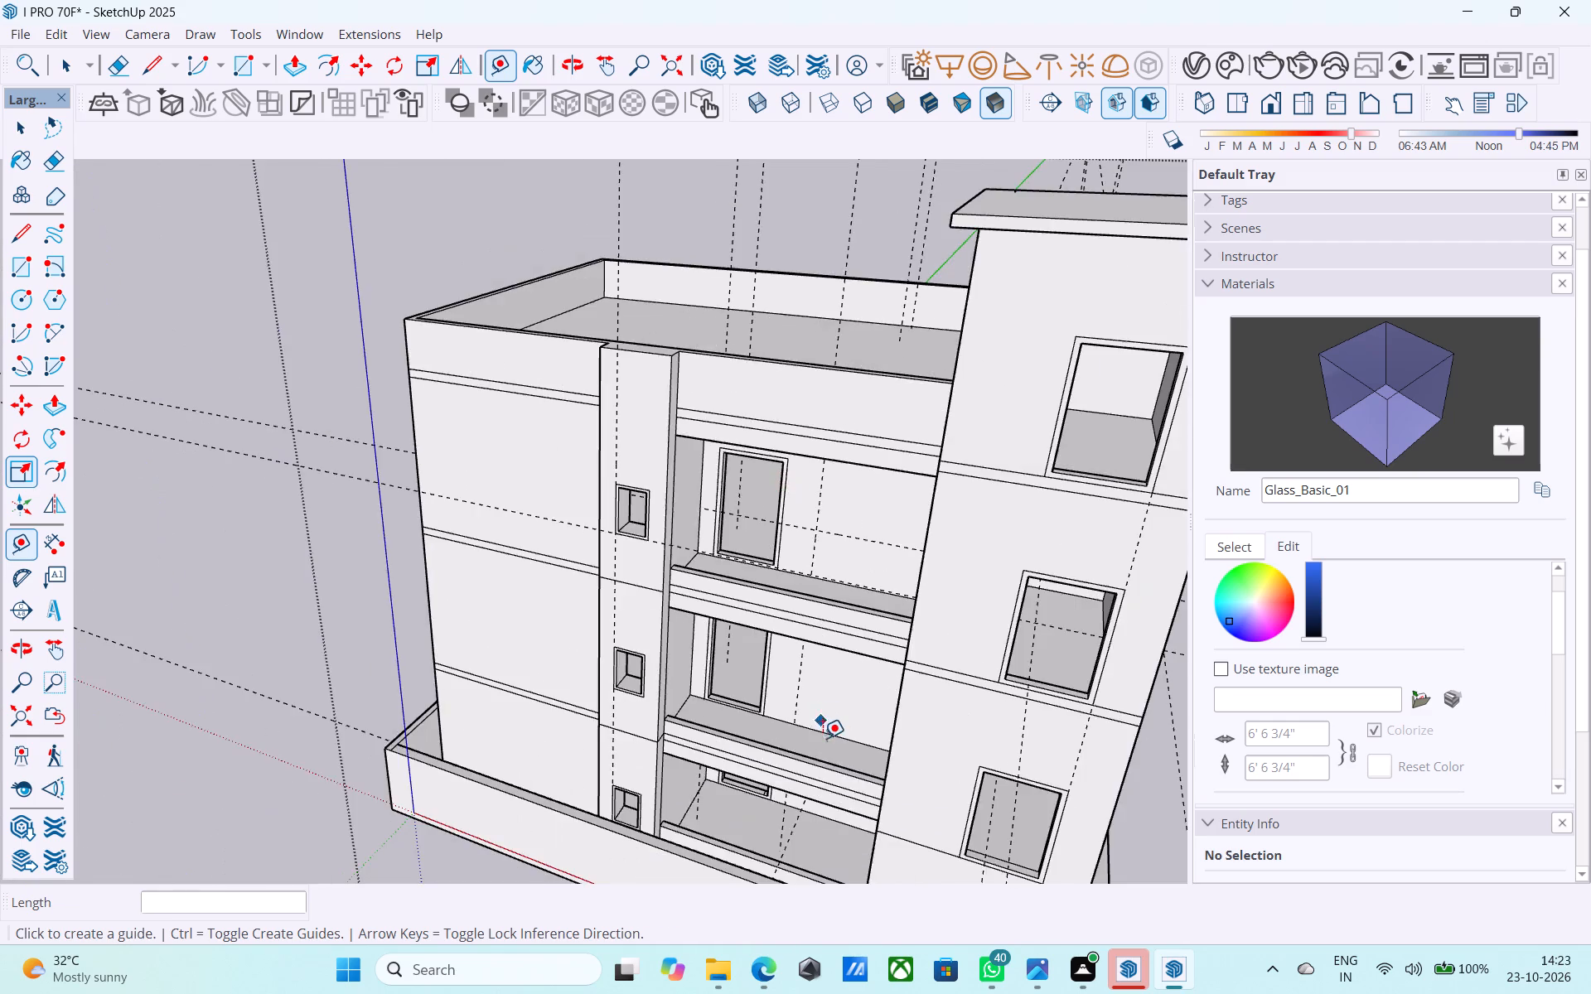
{"action": "scroll", "coordinate": [823, 738], "scroll_direction": "up", "scroll_amount": 8}
{"action": "left_click", "coordinate": [829, 727]}
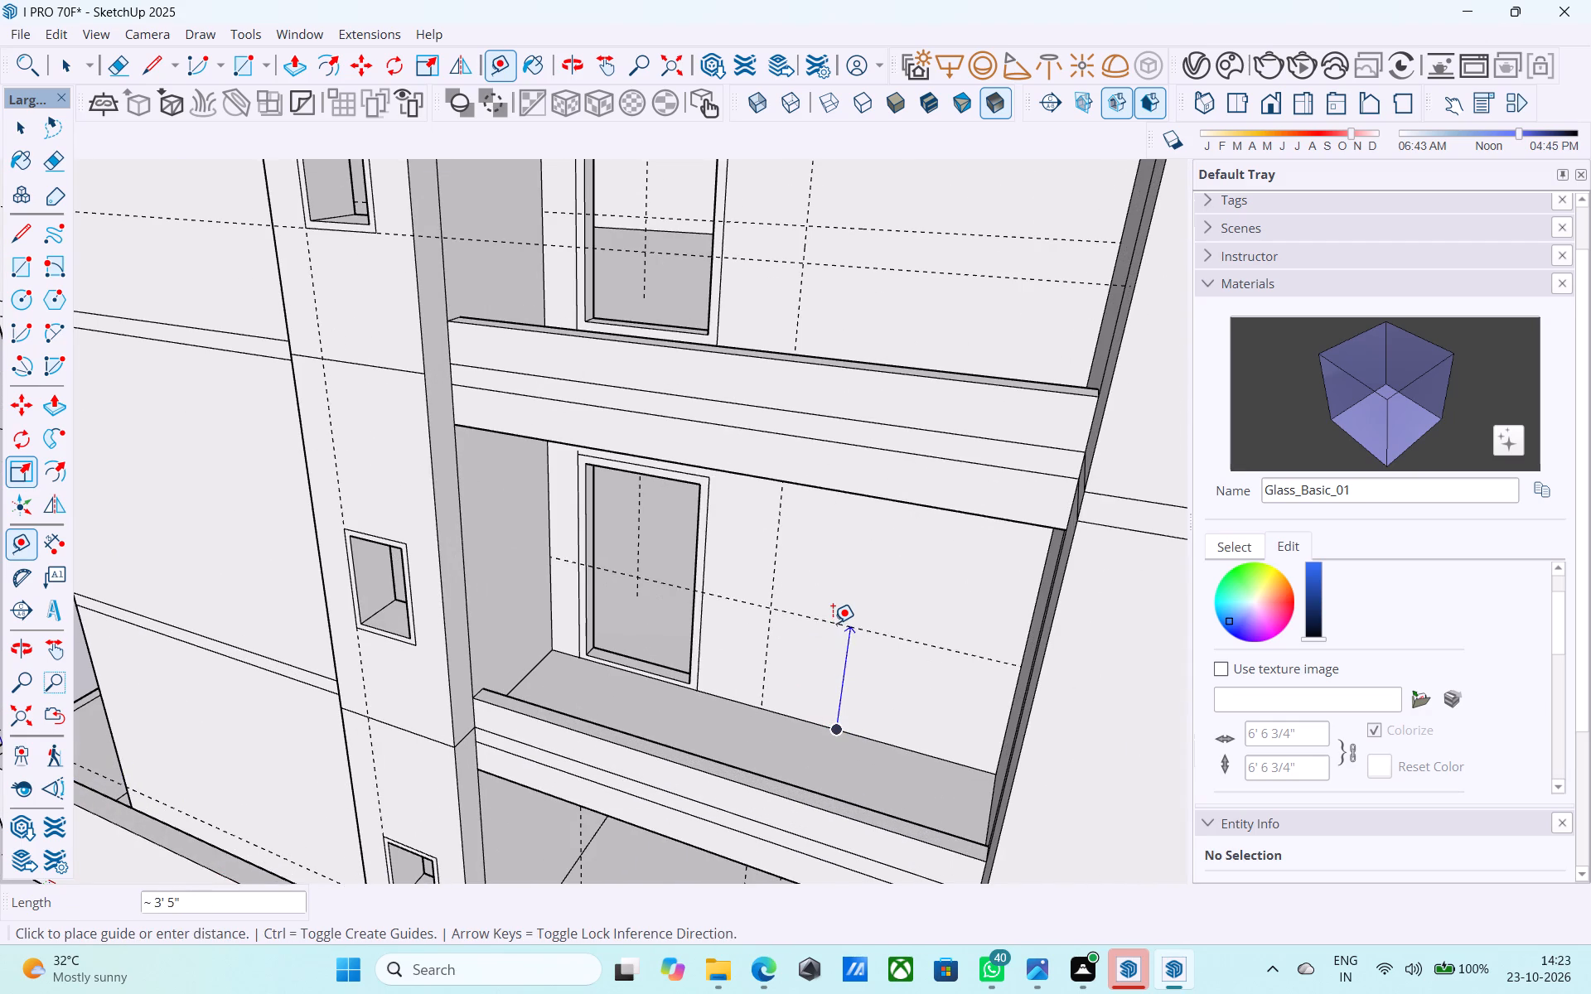
{"action": "type", "text": "3'"}
{"action": "key", "text": "Return"}
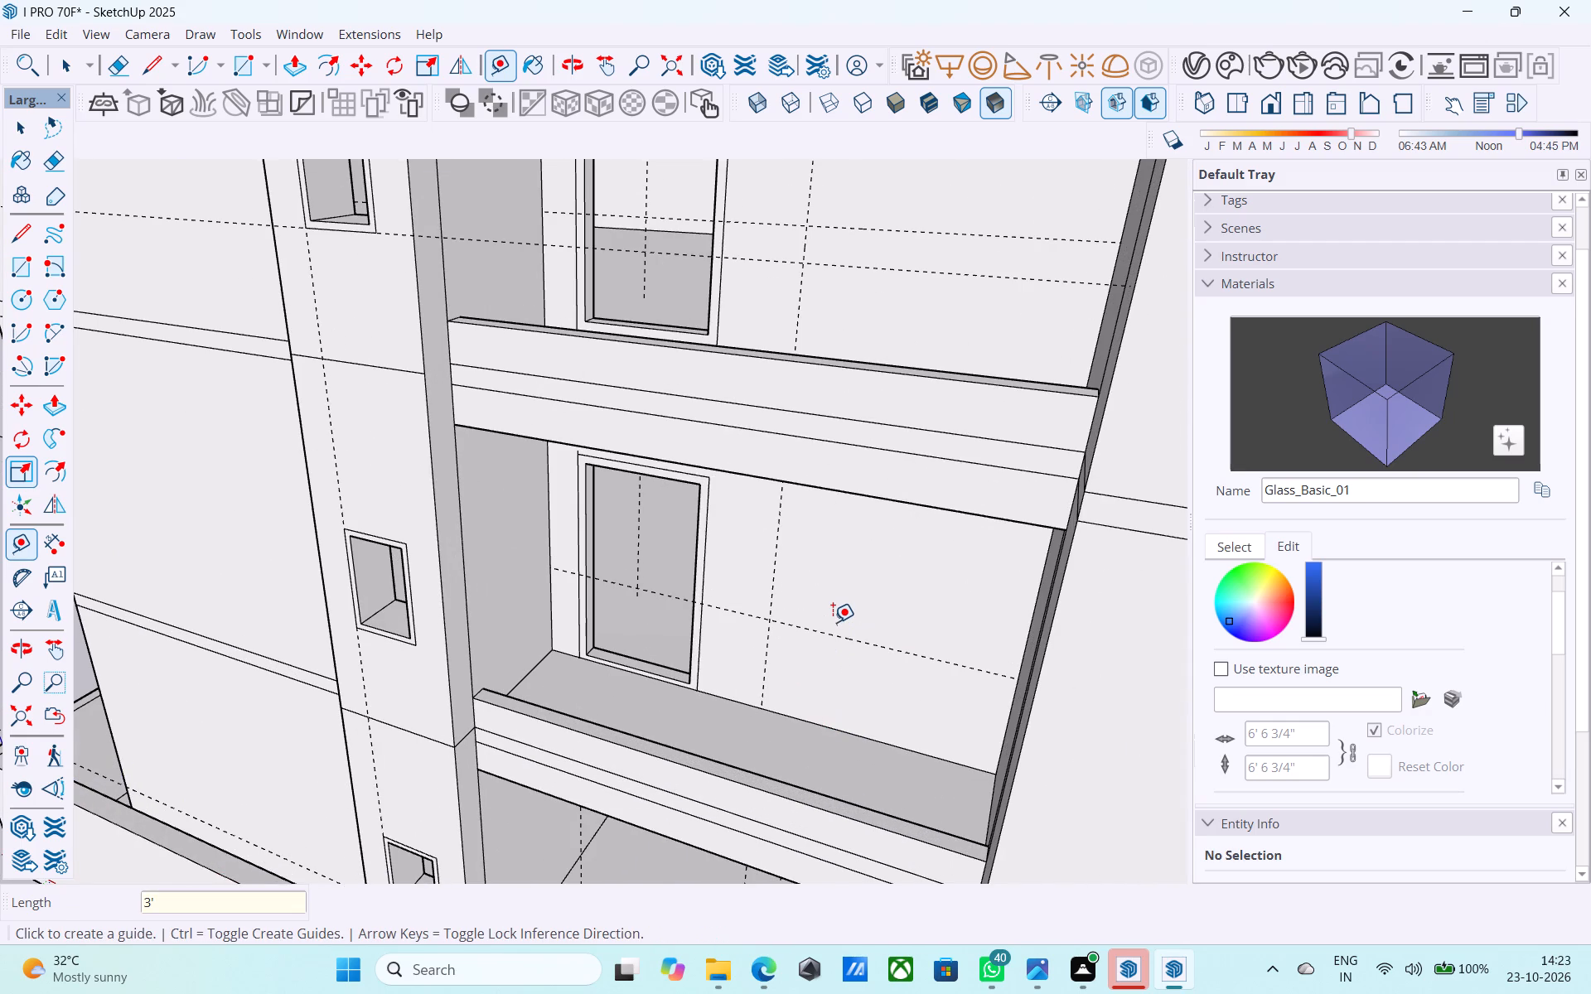
{"action": "scroll", "coordinate": [758, 375], "scroll_direction": "down", "scroll_amount": 9}
{"action": "scroll", "coordinate": [752, 737], "scroll_direction": "up", "scroll_amount": 11}
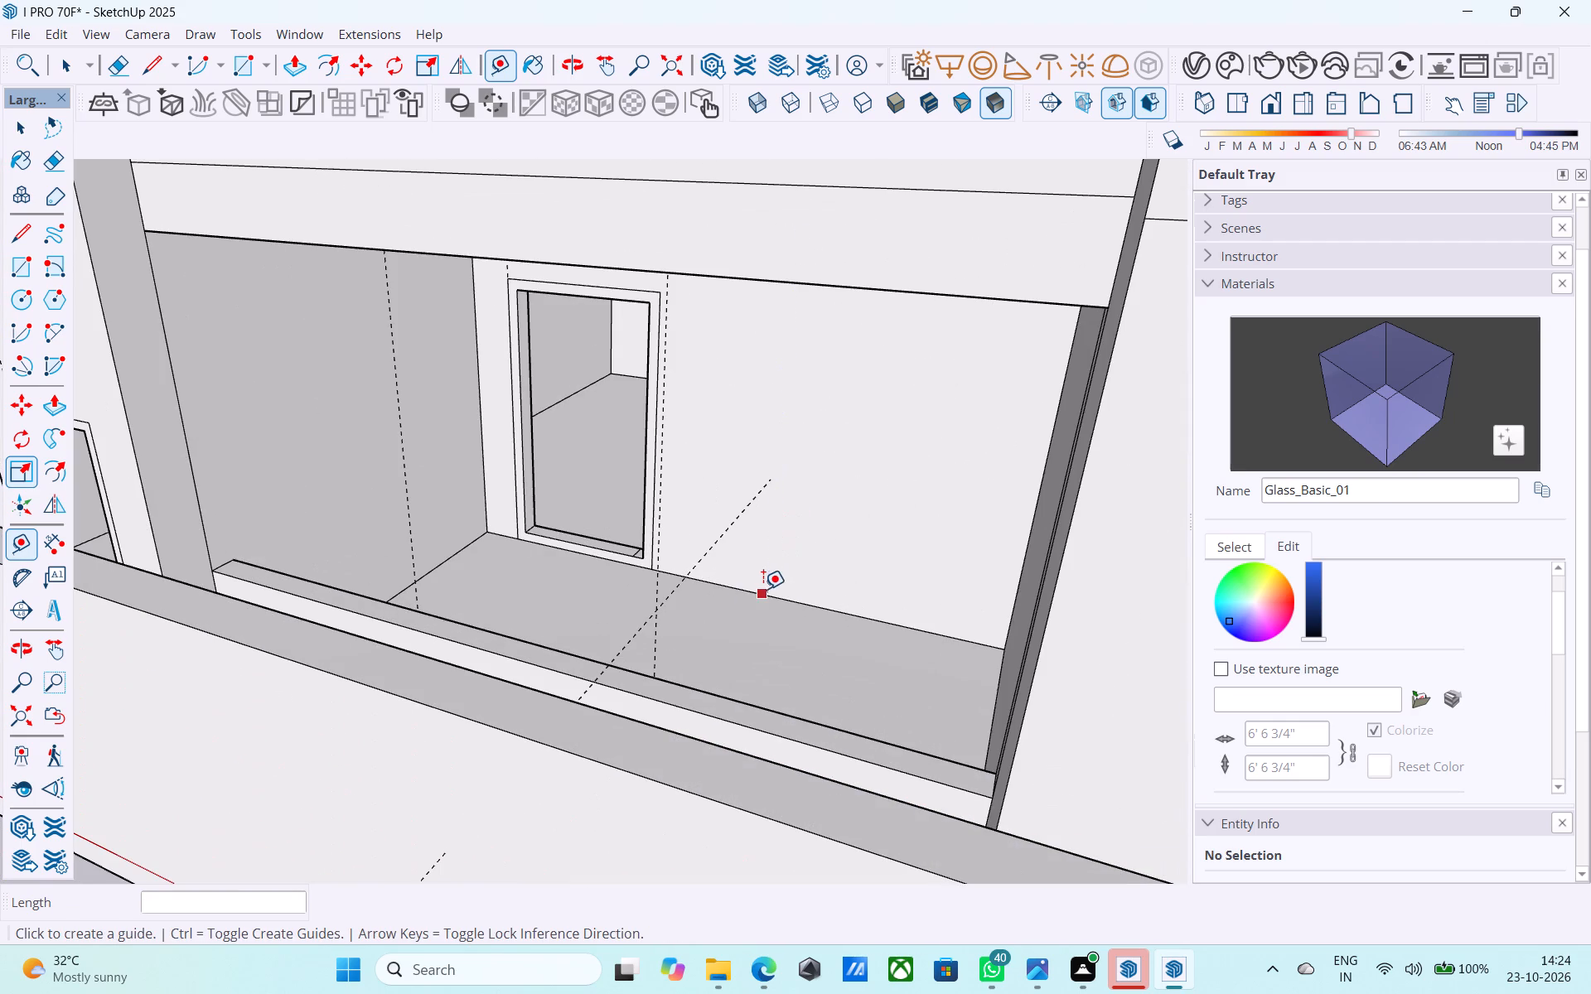
{"action": "left_click", "coordinate": [763, 589]}
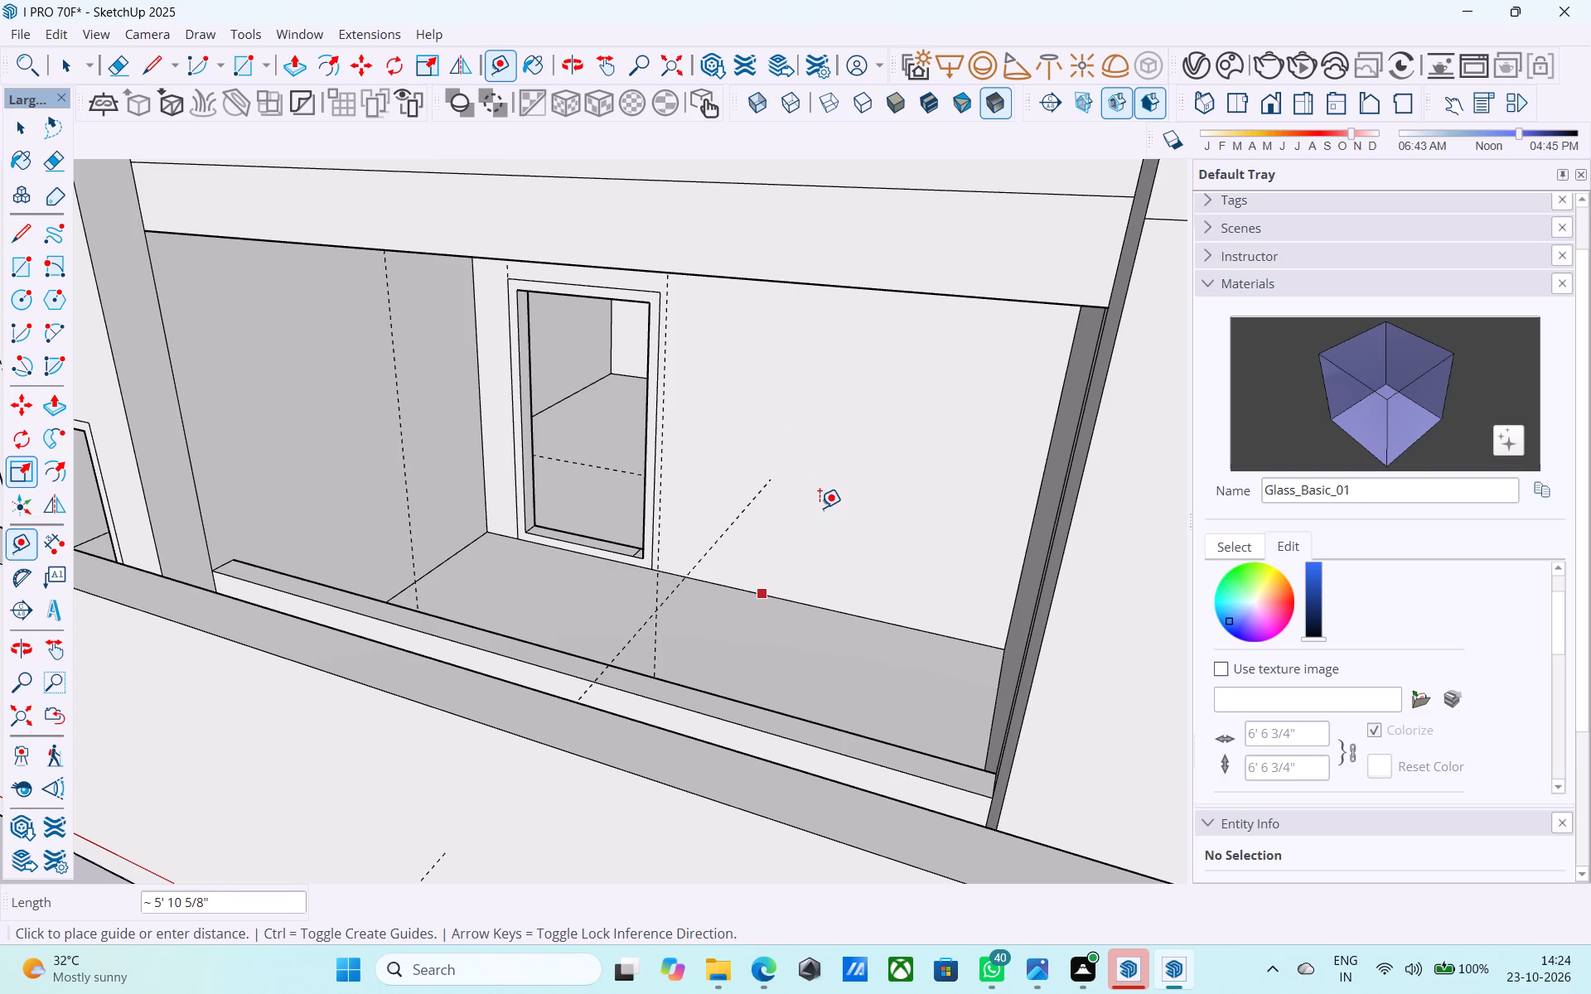
{"action": "type", "text": "3'"}
{"action": "key", "text": "Return"}
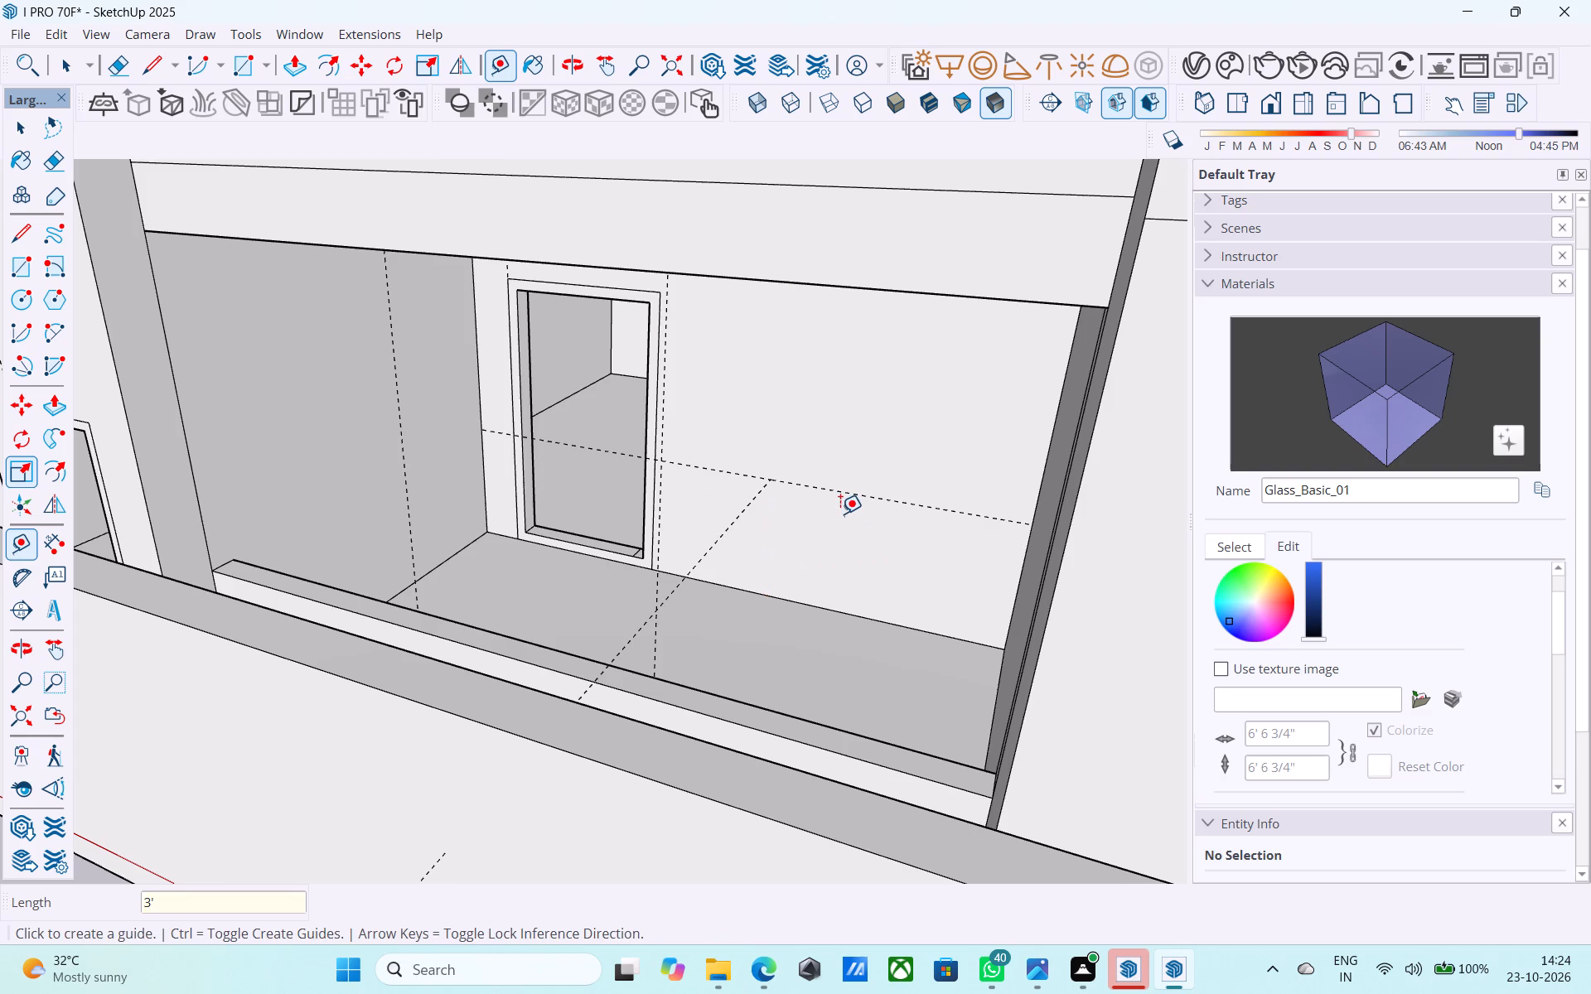
Place a vertical guide 2' from the side elevation's ground-floor door frame.
{"action": "middle_click_drag", "start_coordinate": [840, 514], "coordinate": [1048, 540]}
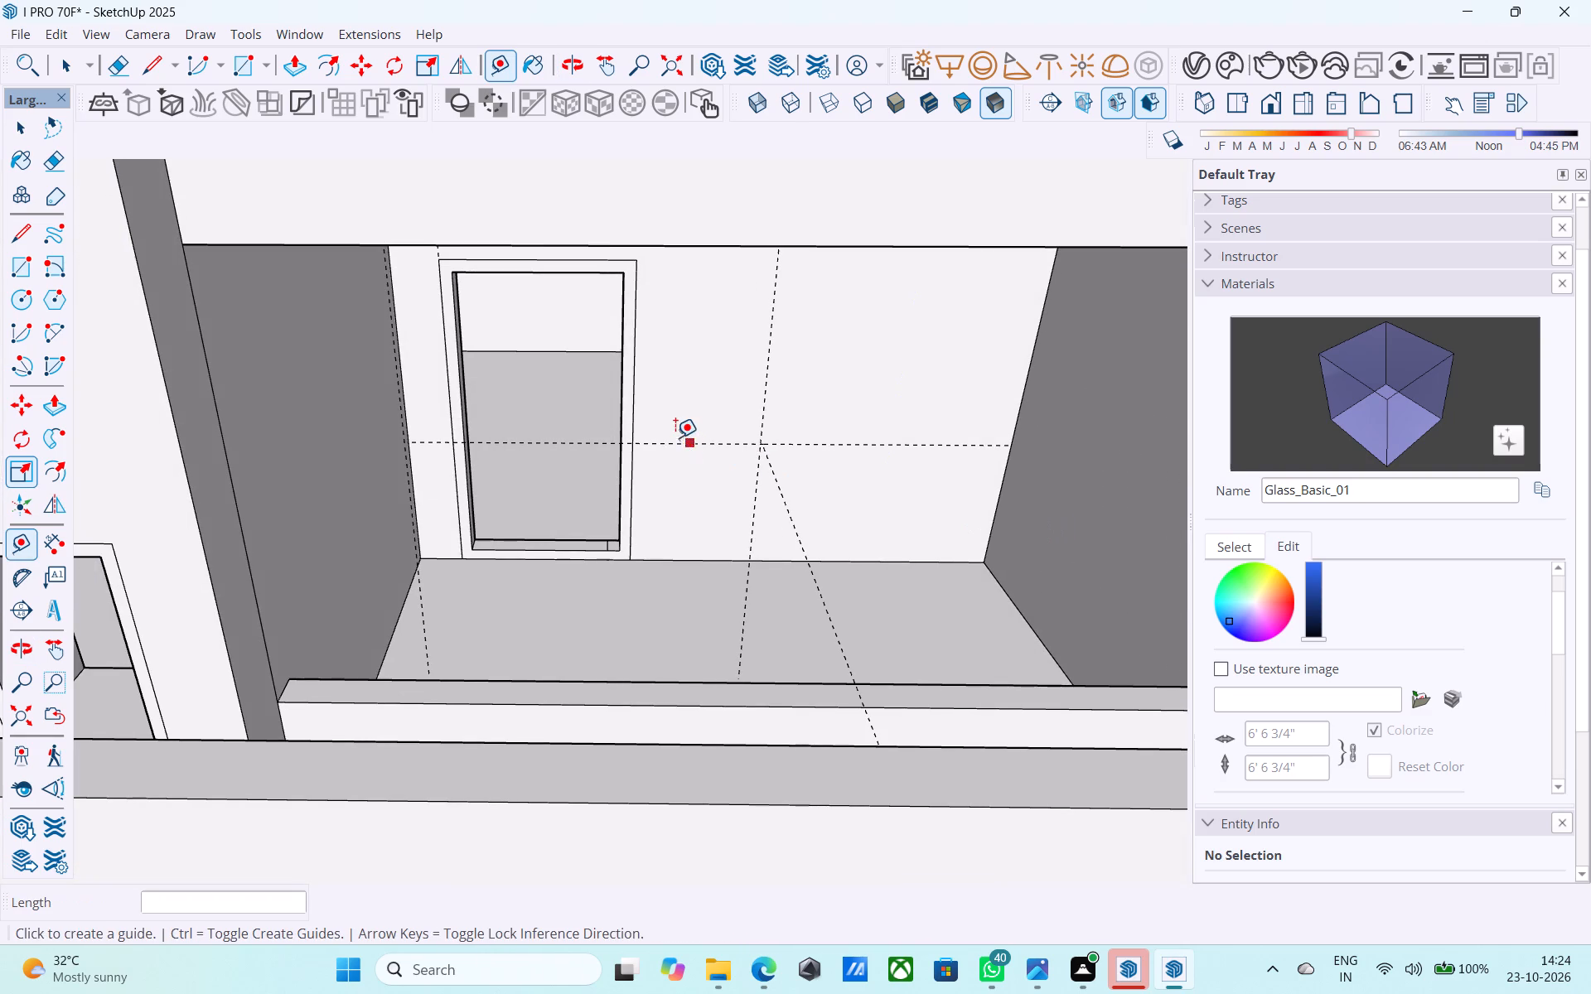
{"action": "left_click", "coordinate": [640, 417]}
{"action": "key", "text": "t"}
{"action": "scroll", "coordinate": [640, 417], "scroll_direction": "up", "scroll_amount": 3}
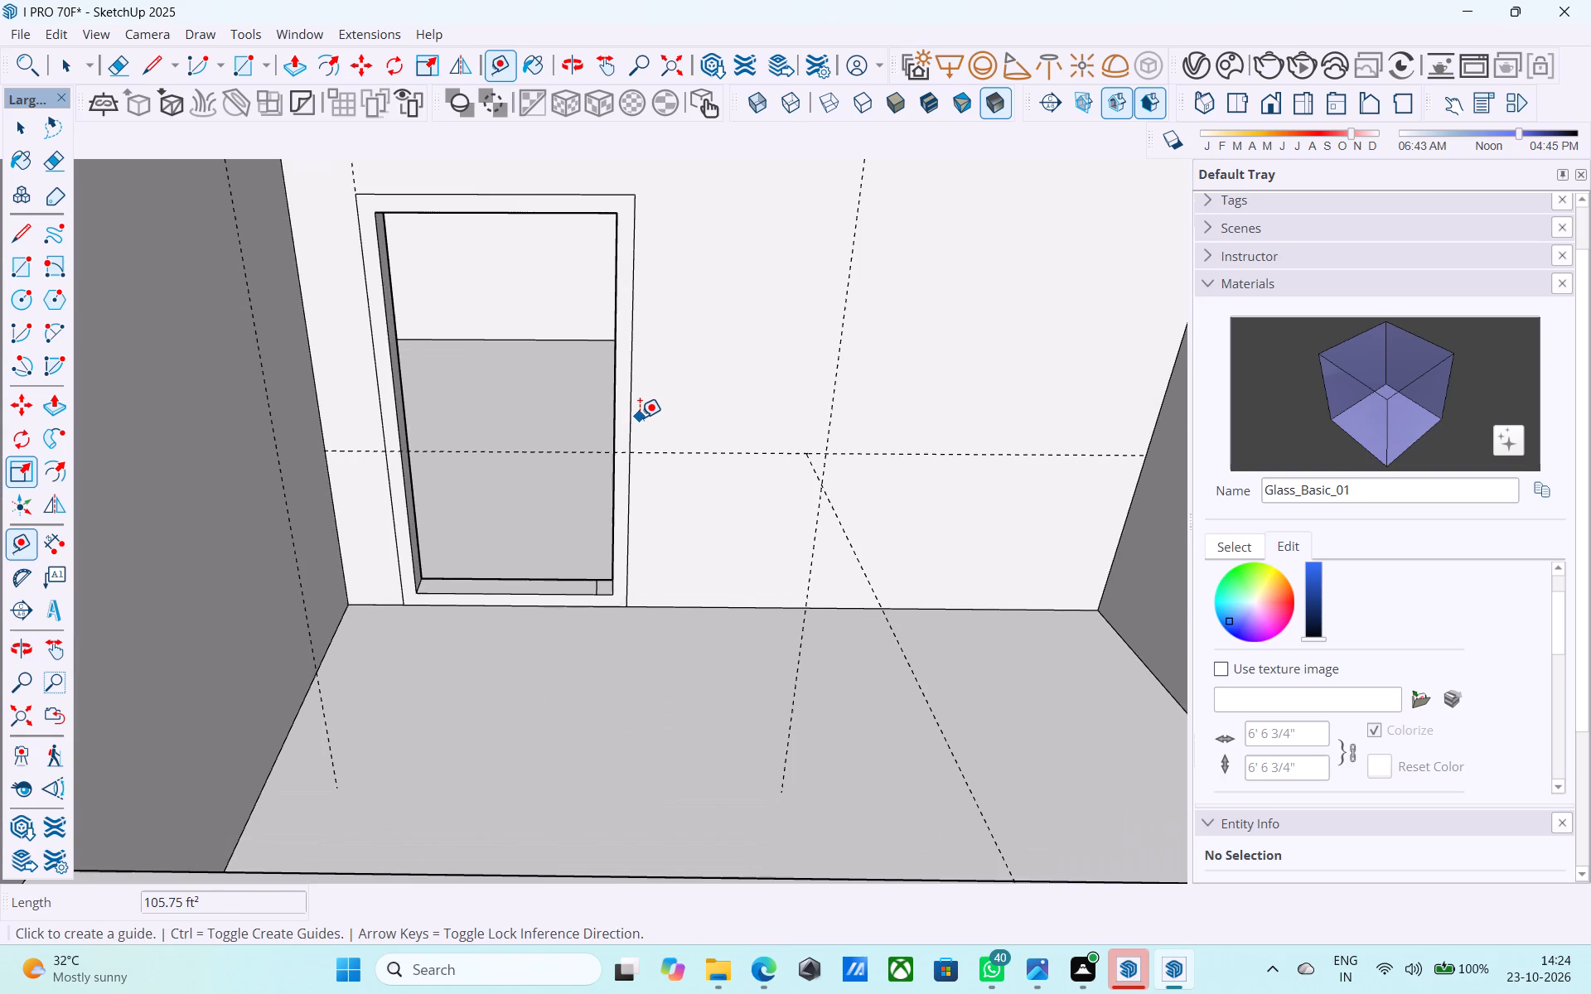
{"action": "left_click", "coordinate": [629, 417]}
{"action": "type", "text": "2'"}
{"action": "key", "text": "Return"}
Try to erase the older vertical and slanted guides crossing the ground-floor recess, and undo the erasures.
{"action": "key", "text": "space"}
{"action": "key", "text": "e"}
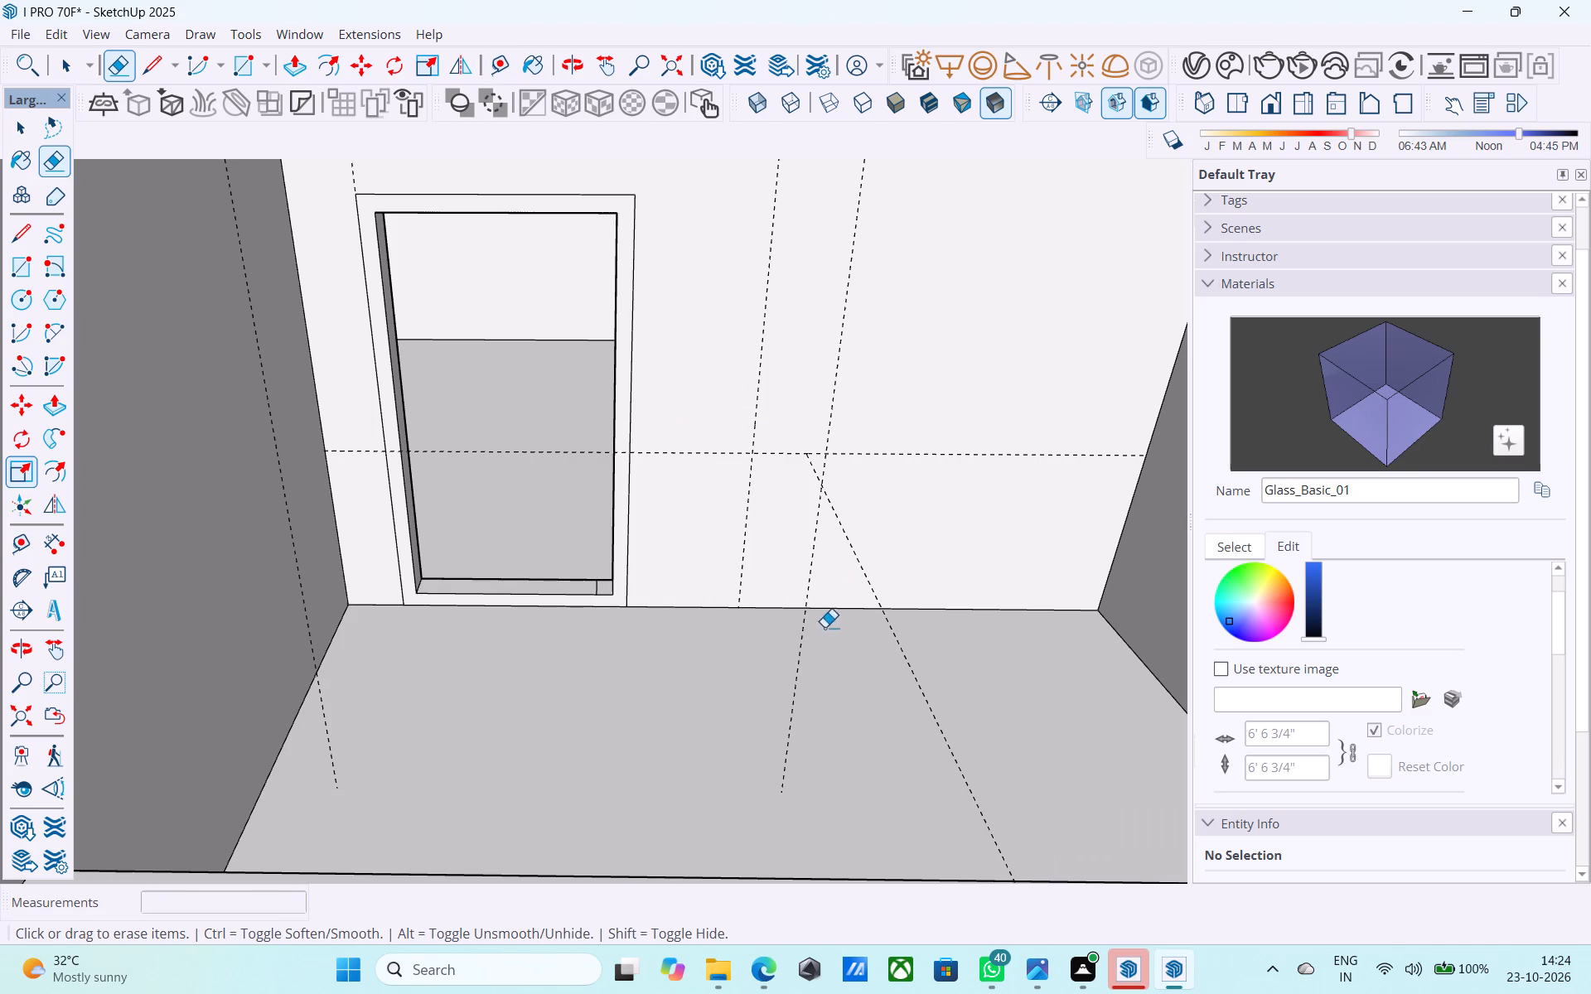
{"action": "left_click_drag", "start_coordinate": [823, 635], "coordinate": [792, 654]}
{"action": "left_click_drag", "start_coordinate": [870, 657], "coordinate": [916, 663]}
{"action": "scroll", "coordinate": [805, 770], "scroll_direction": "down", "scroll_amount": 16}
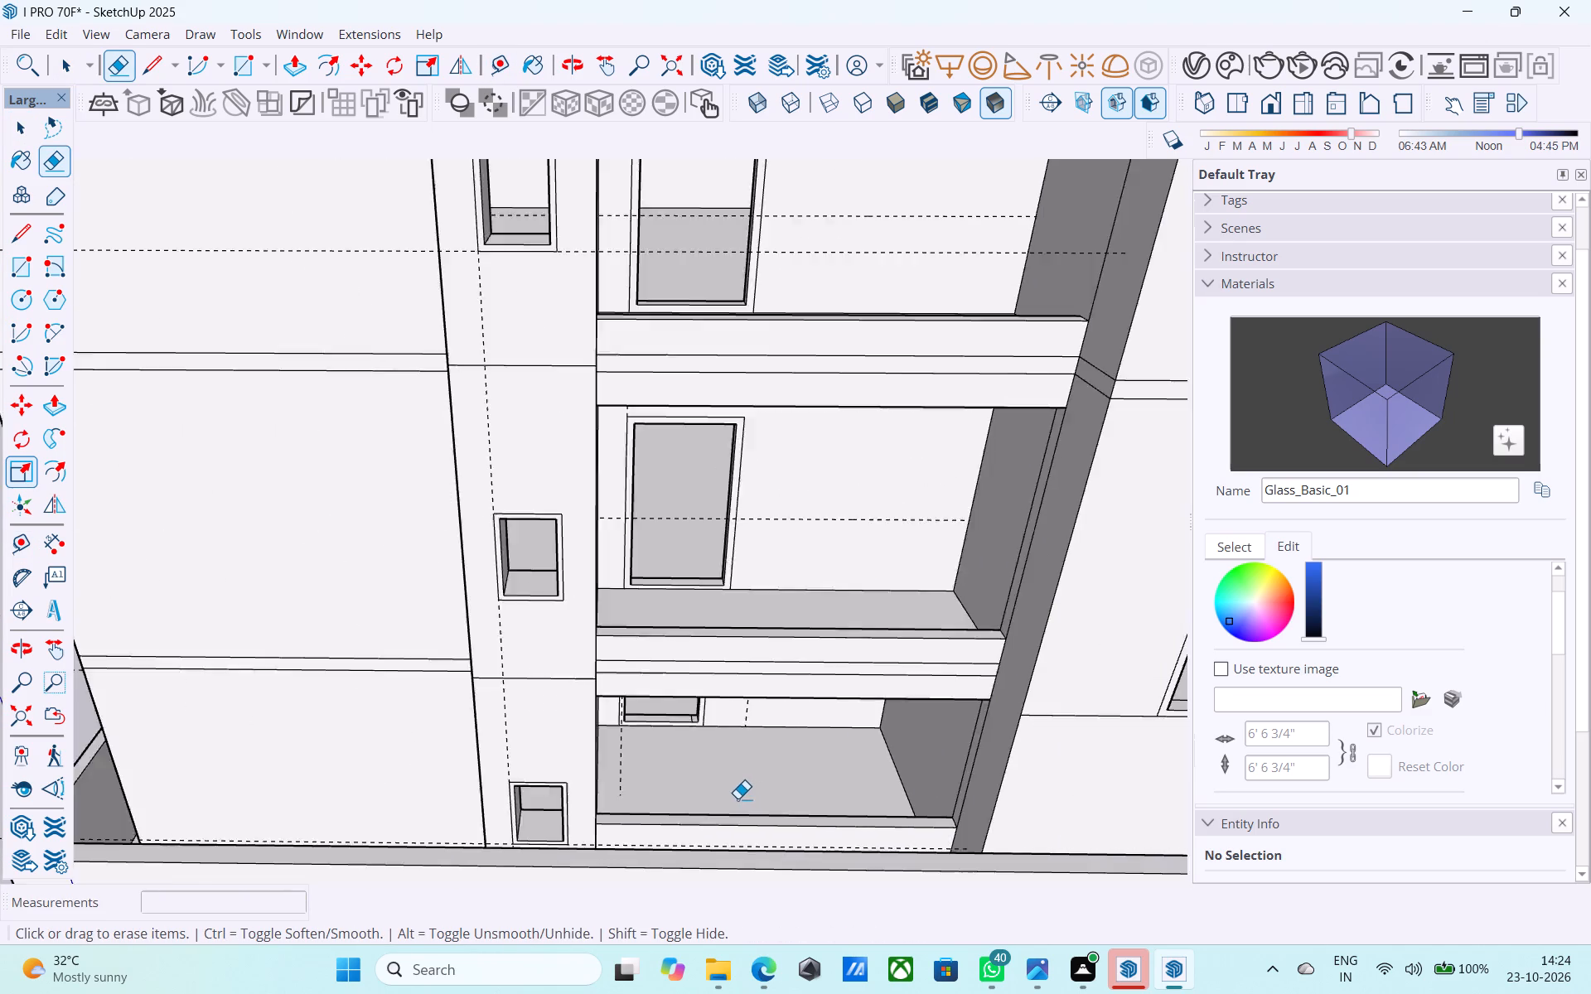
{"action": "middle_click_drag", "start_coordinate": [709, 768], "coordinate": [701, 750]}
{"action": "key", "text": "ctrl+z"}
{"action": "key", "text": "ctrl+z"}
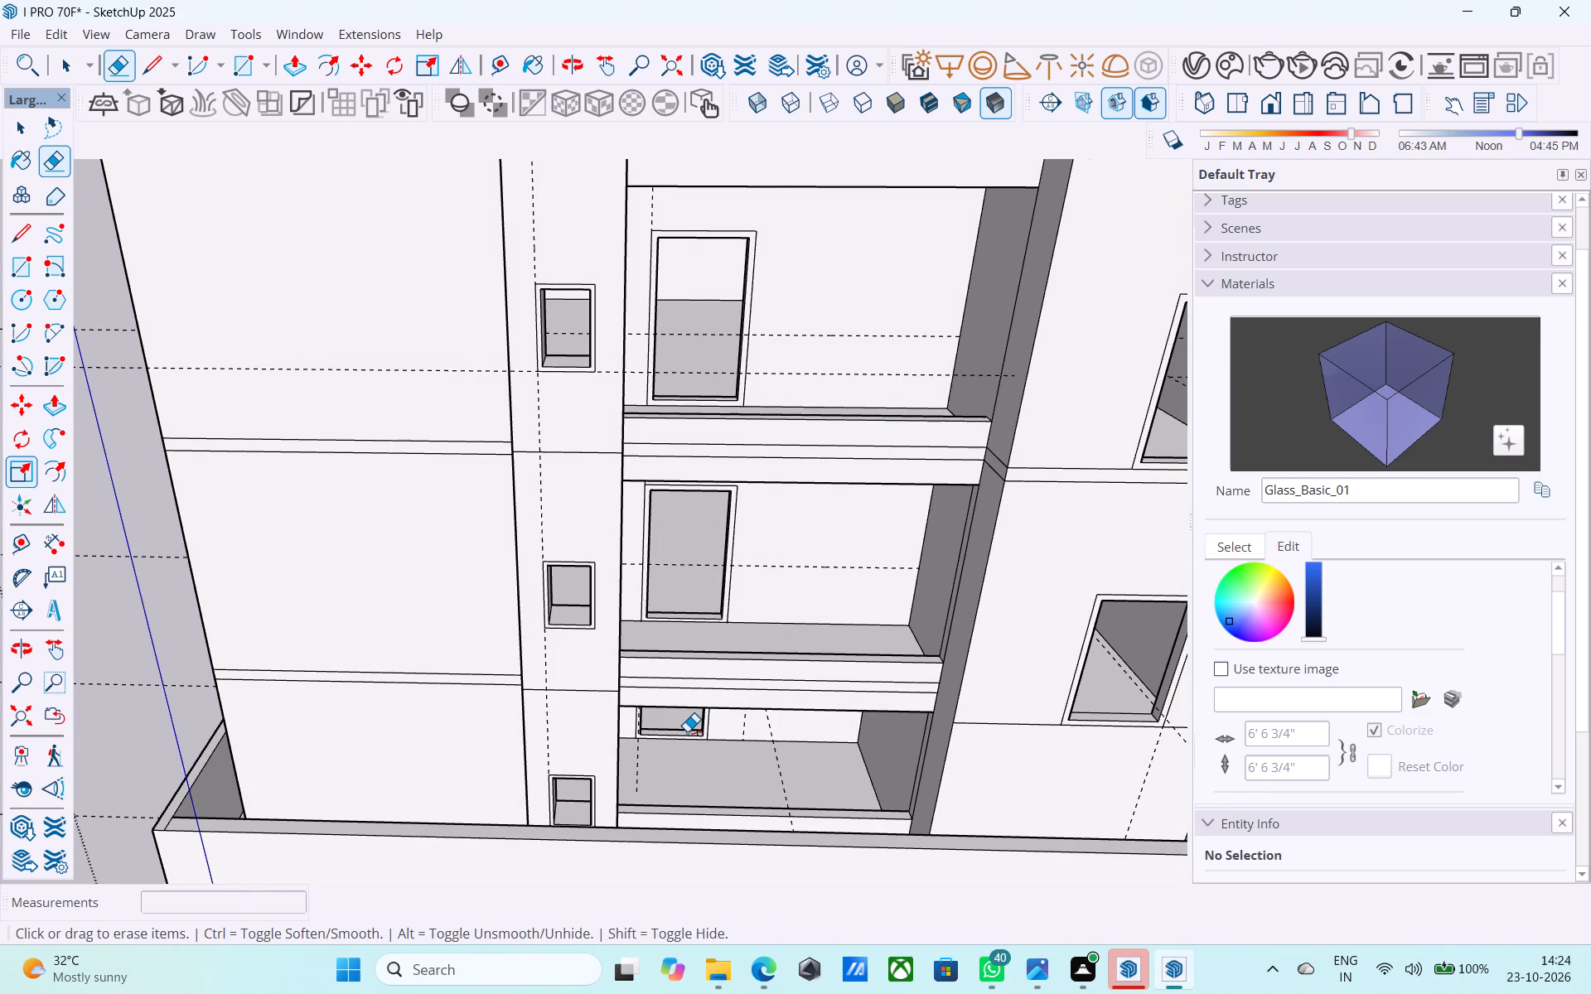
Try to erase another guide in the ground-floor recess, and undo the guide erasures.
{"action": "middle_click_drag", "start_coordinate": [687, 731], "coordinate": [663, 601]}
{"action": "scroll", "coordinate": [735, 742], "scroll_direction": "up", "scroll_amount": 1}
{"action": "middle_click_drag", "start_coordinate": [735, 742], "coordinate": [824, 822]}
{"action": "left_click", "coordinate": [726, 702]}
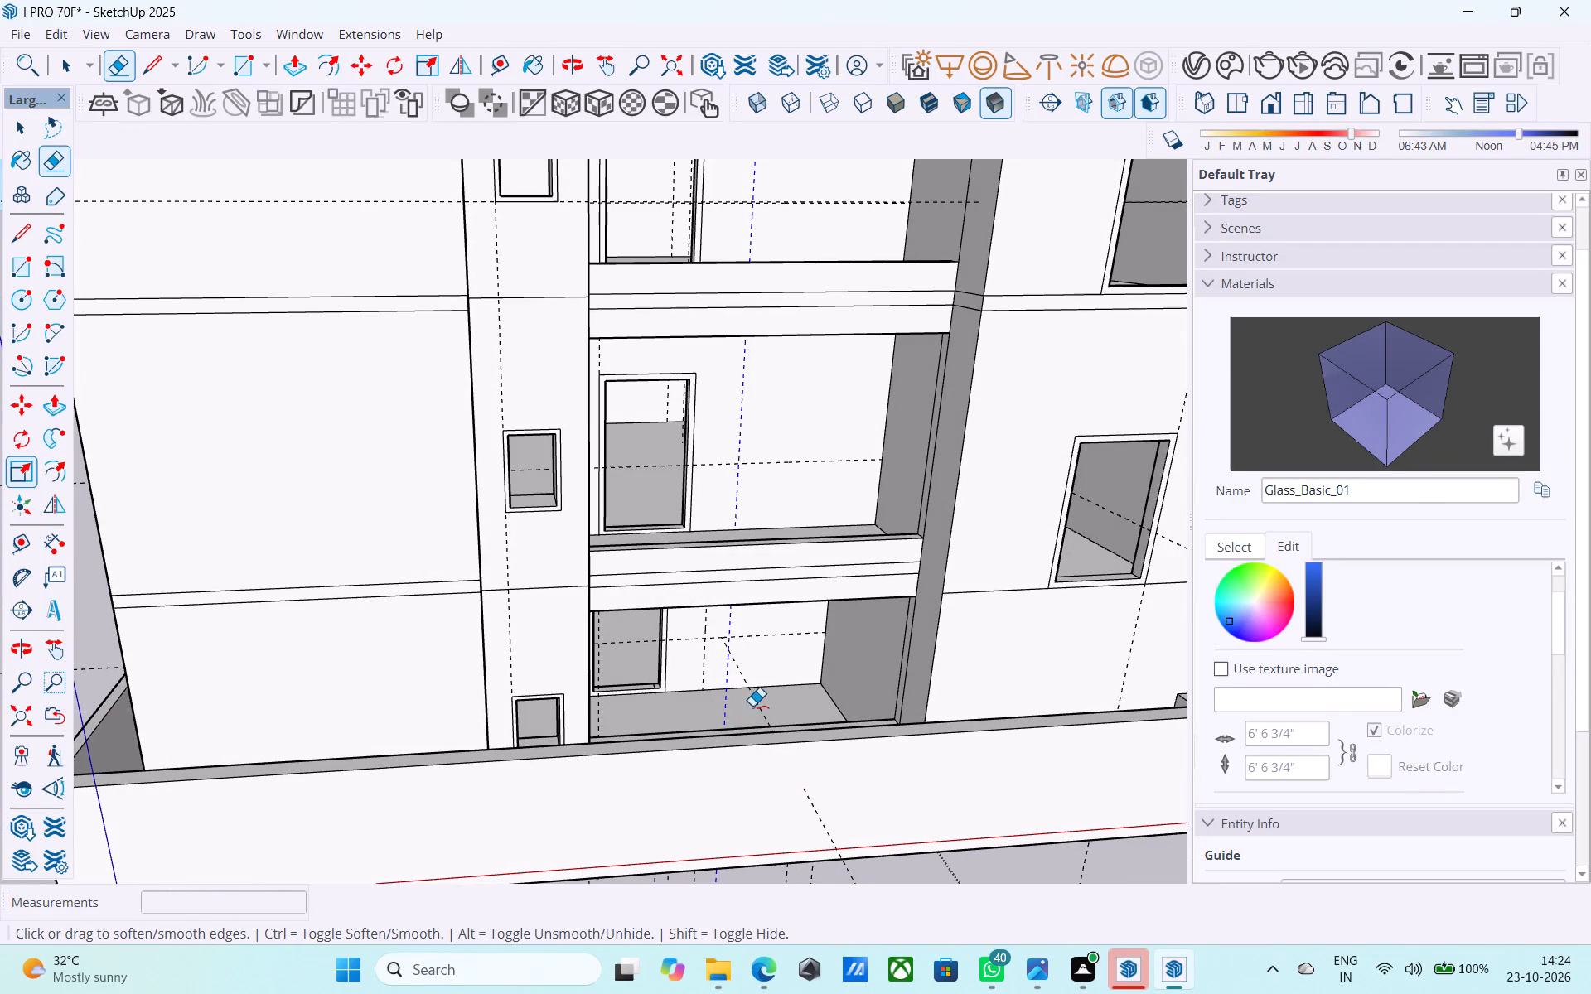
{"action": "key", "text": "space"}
Draw a 4' by 4' rectangle from the guide intersection beside the door on the side elevation's upper balcony wall.
{"action": "middle_click_drag", "start_coordinate": [752, 707], "coordinate": [694, 956]}
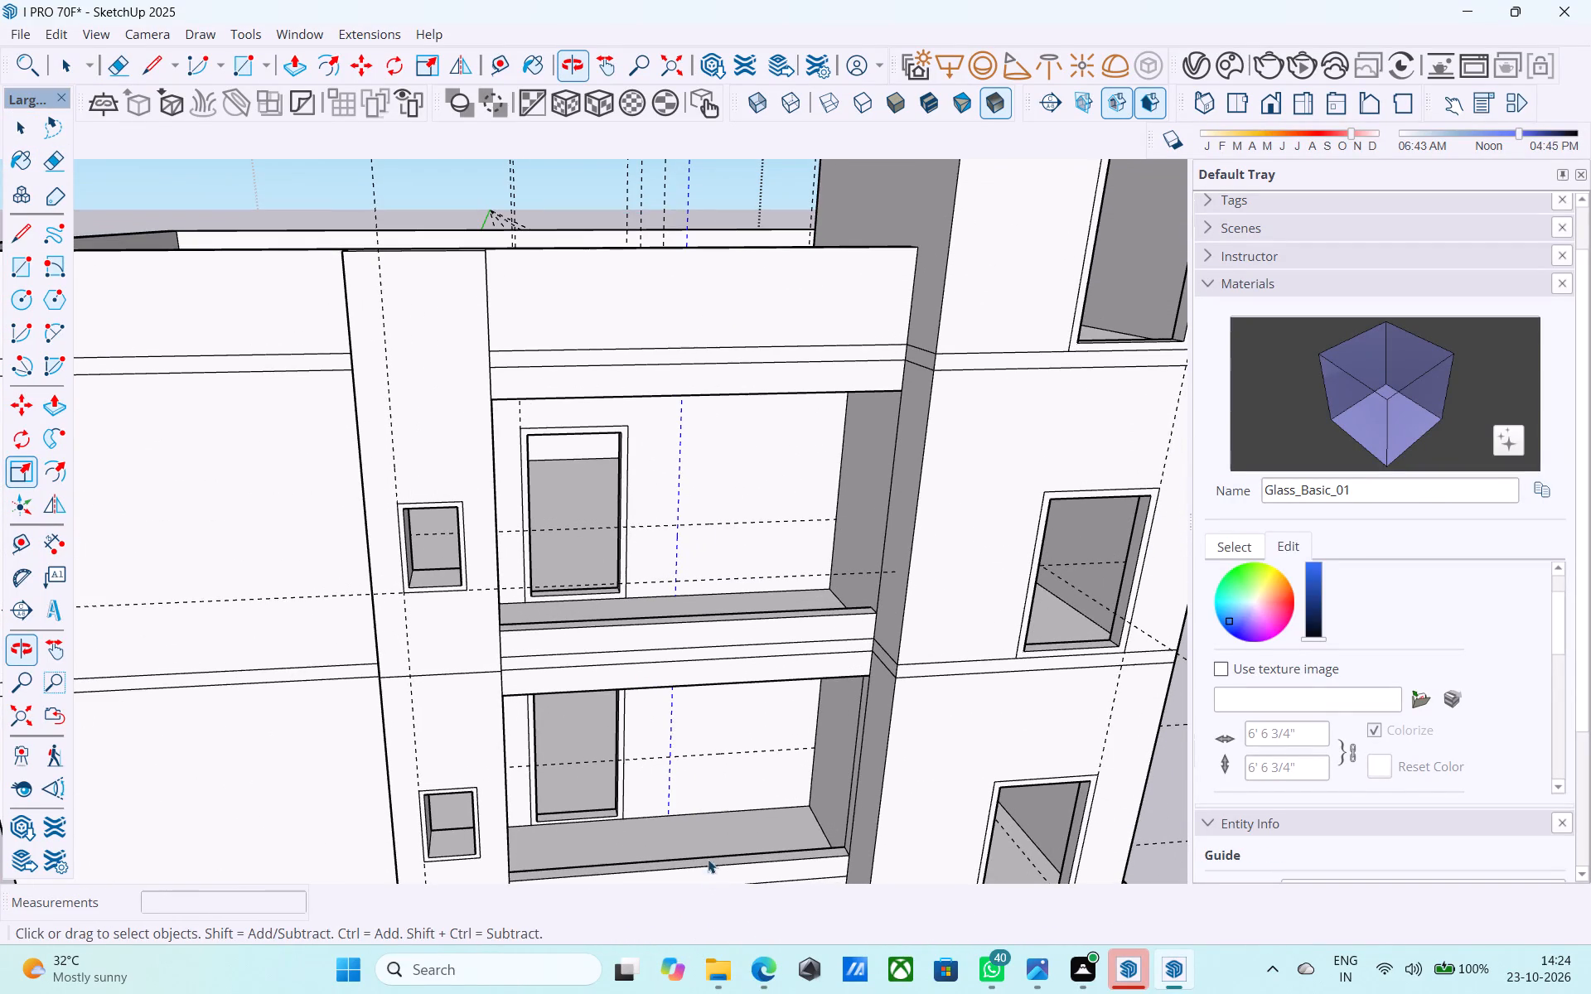
{"action": "key", "text": "r"}
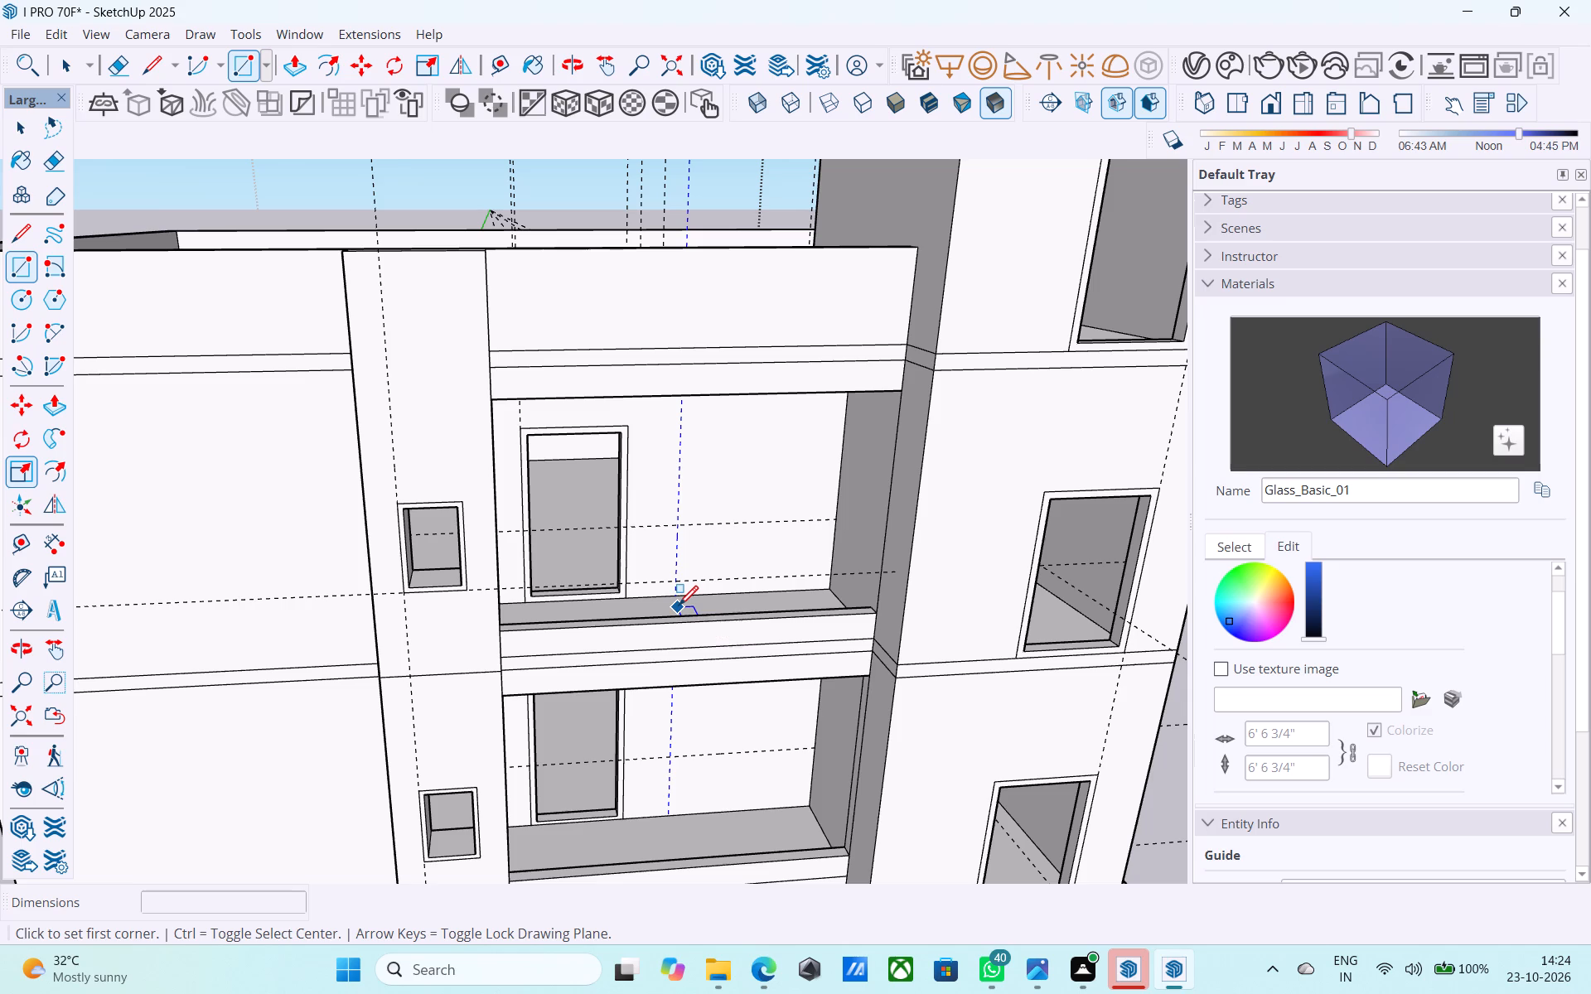
{"action": "scroll", "coordinate": [679, 607], "scroll_direction": "up", "scroll_amount": 3}
{"action": "middle_click_drag", "start_coordinate": [672, 599], "coordinate": [620, 508]}
{"action": "scroll", "coordinate": [630, 502], "scroll_direction": "up", "scroll_amount": 5}
{"action": "left_click", "coordinate": [702, 491]}
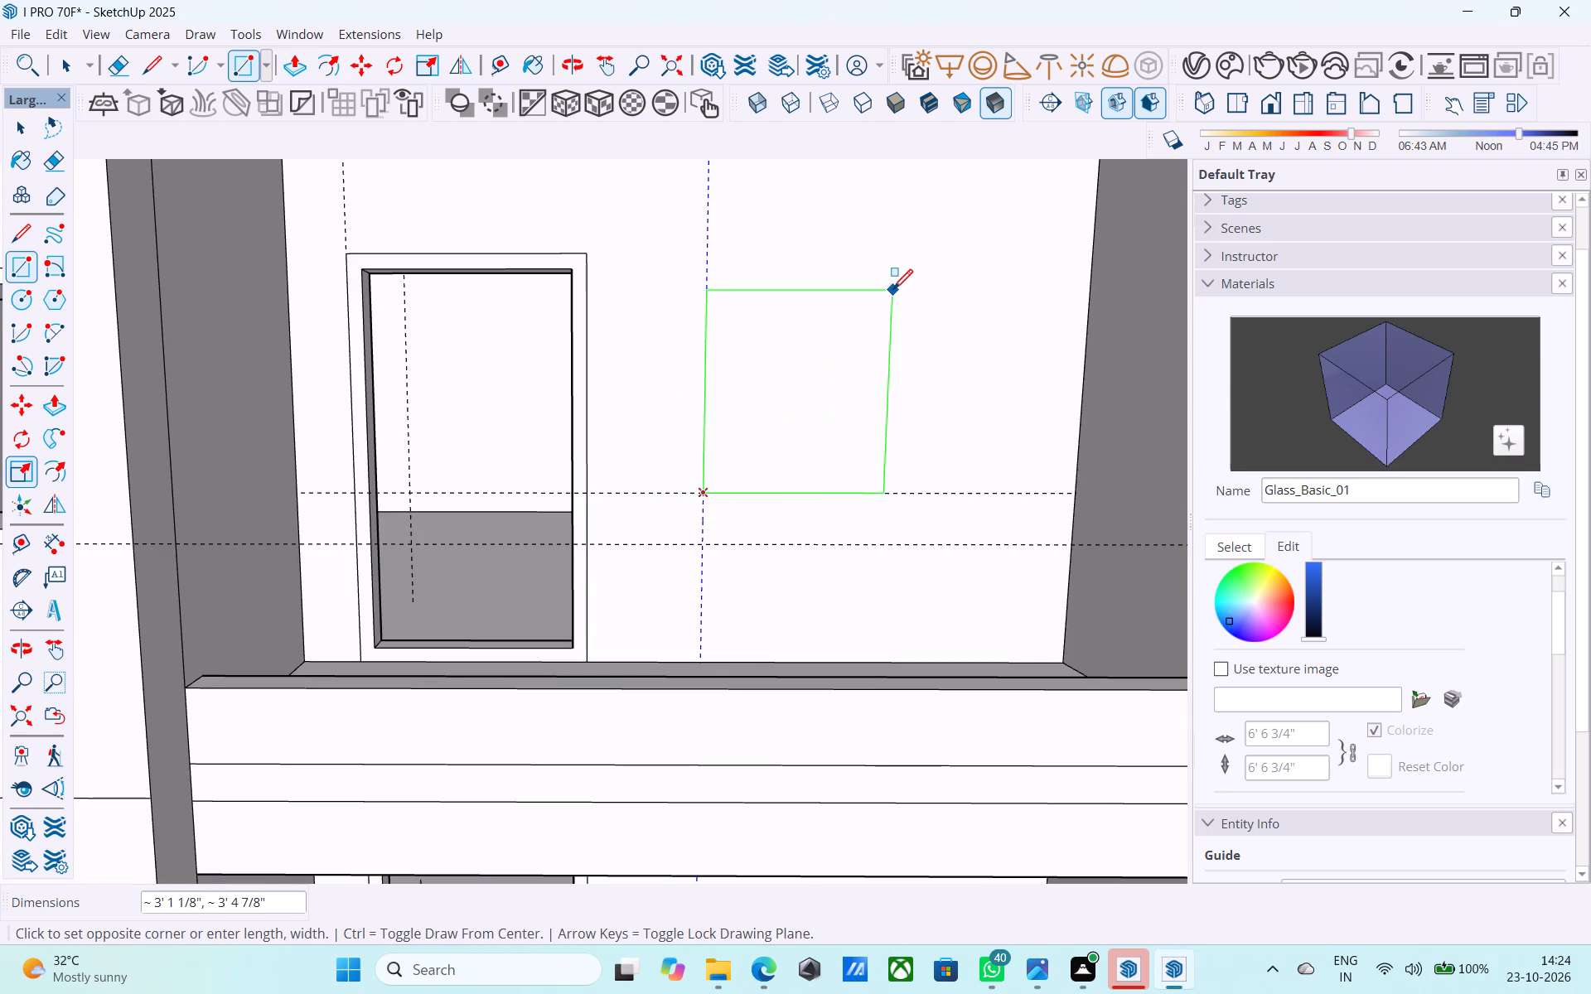
{"action": "type", "text": "4',4'"}
{"action": "key", "text": "Return"}
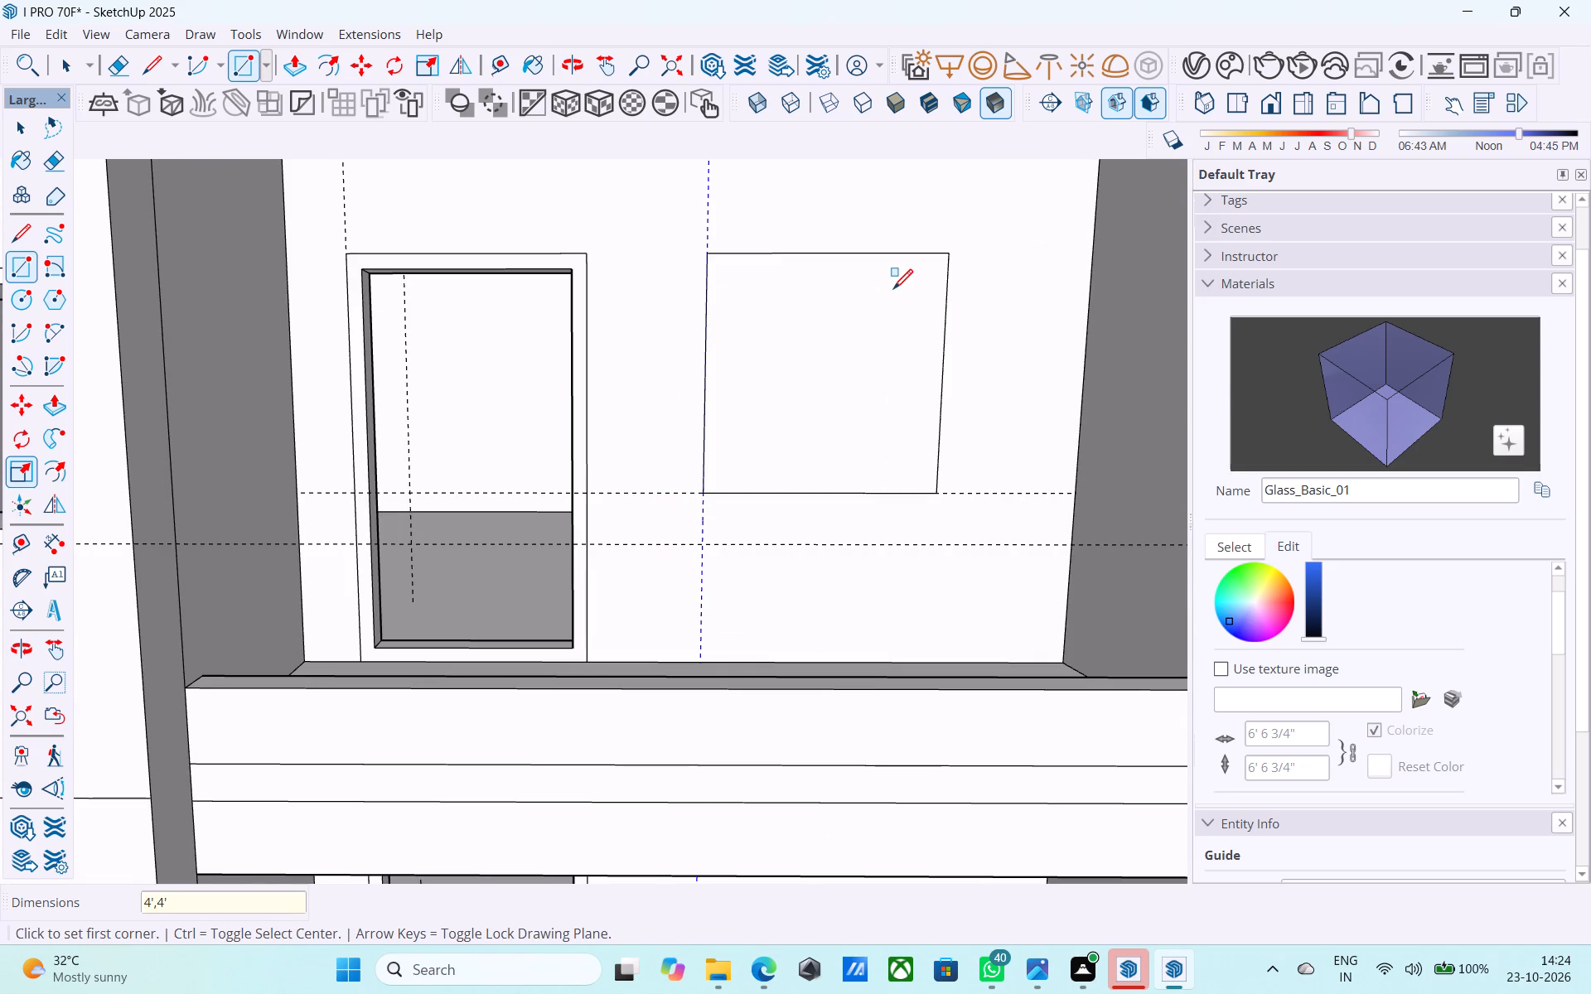
Offset the upper balcony window rectangle 3" inward to form its frame.
{"action": "key", "text": "space"}
{"action": "left_click", "coordinate": [839, 319]}
{"action": "key", "text": "f"}
{"action": "left_click", "coordinate": [835, 320]}
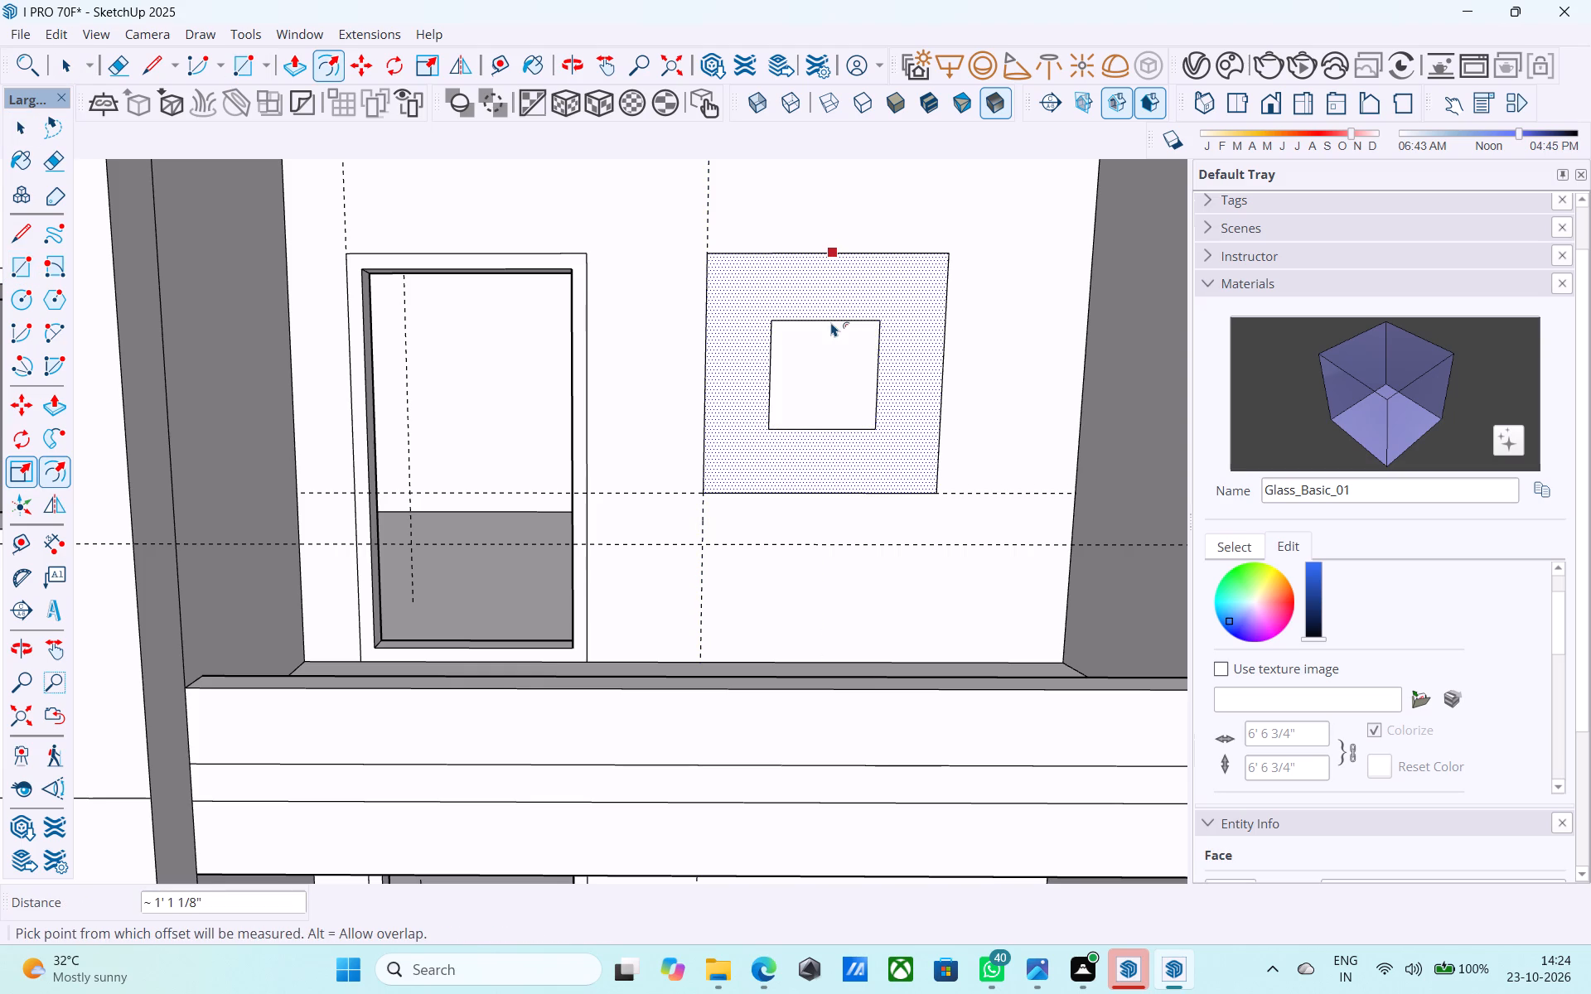
{"action": "key", "text": "3"}
{"action": "key", "text": "shift+quotedbl"}
{"action": "key", "text": "Return"}
{"action": "key", "text": "space"}
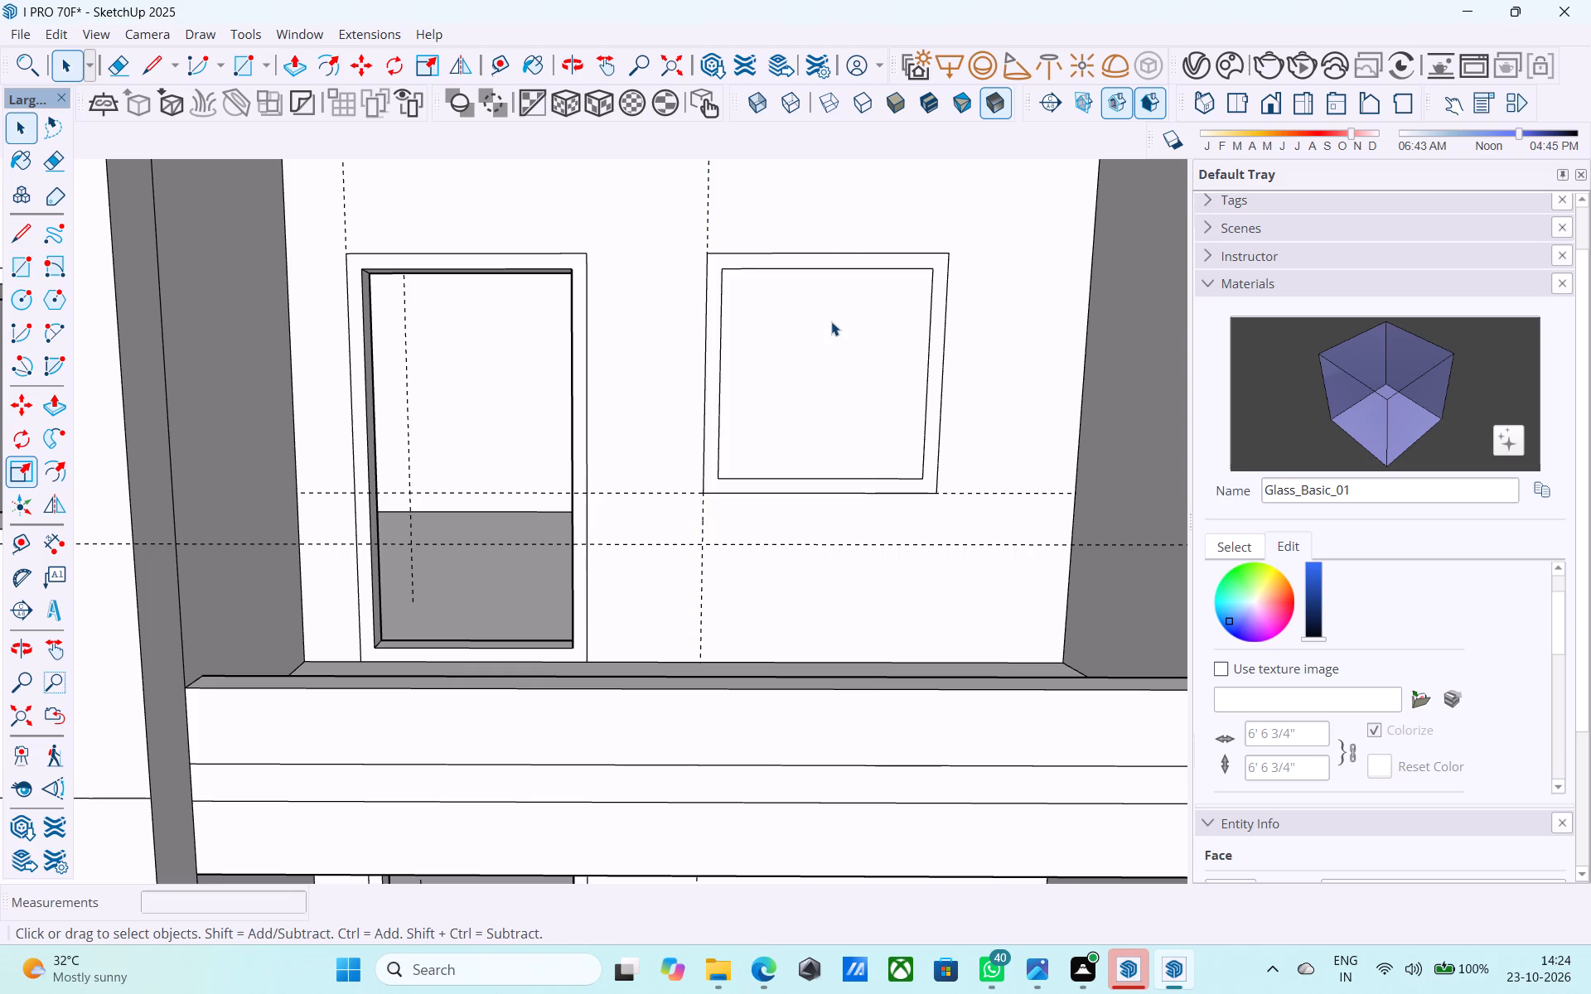
Copy the upper balcony window frame by its lower corner to the guide intersection on the lower balcony wall.
{"action": "scroll", "coordinate": [798, 320], "scroll_direction": "down", "scroll_amount": 9}
{"action": "scroll", "coordinate": [709, 304], "scroll_direction": "down", "scroll_amount": 7}
{"action": "scroll", "coordinate": [764, 486], "scroll_direction": "up", "scroll_amount": 6}
{"action": "scroll", "coordinate": [722, 226], "scroll_direction": "up", "scroll_amount": 4}
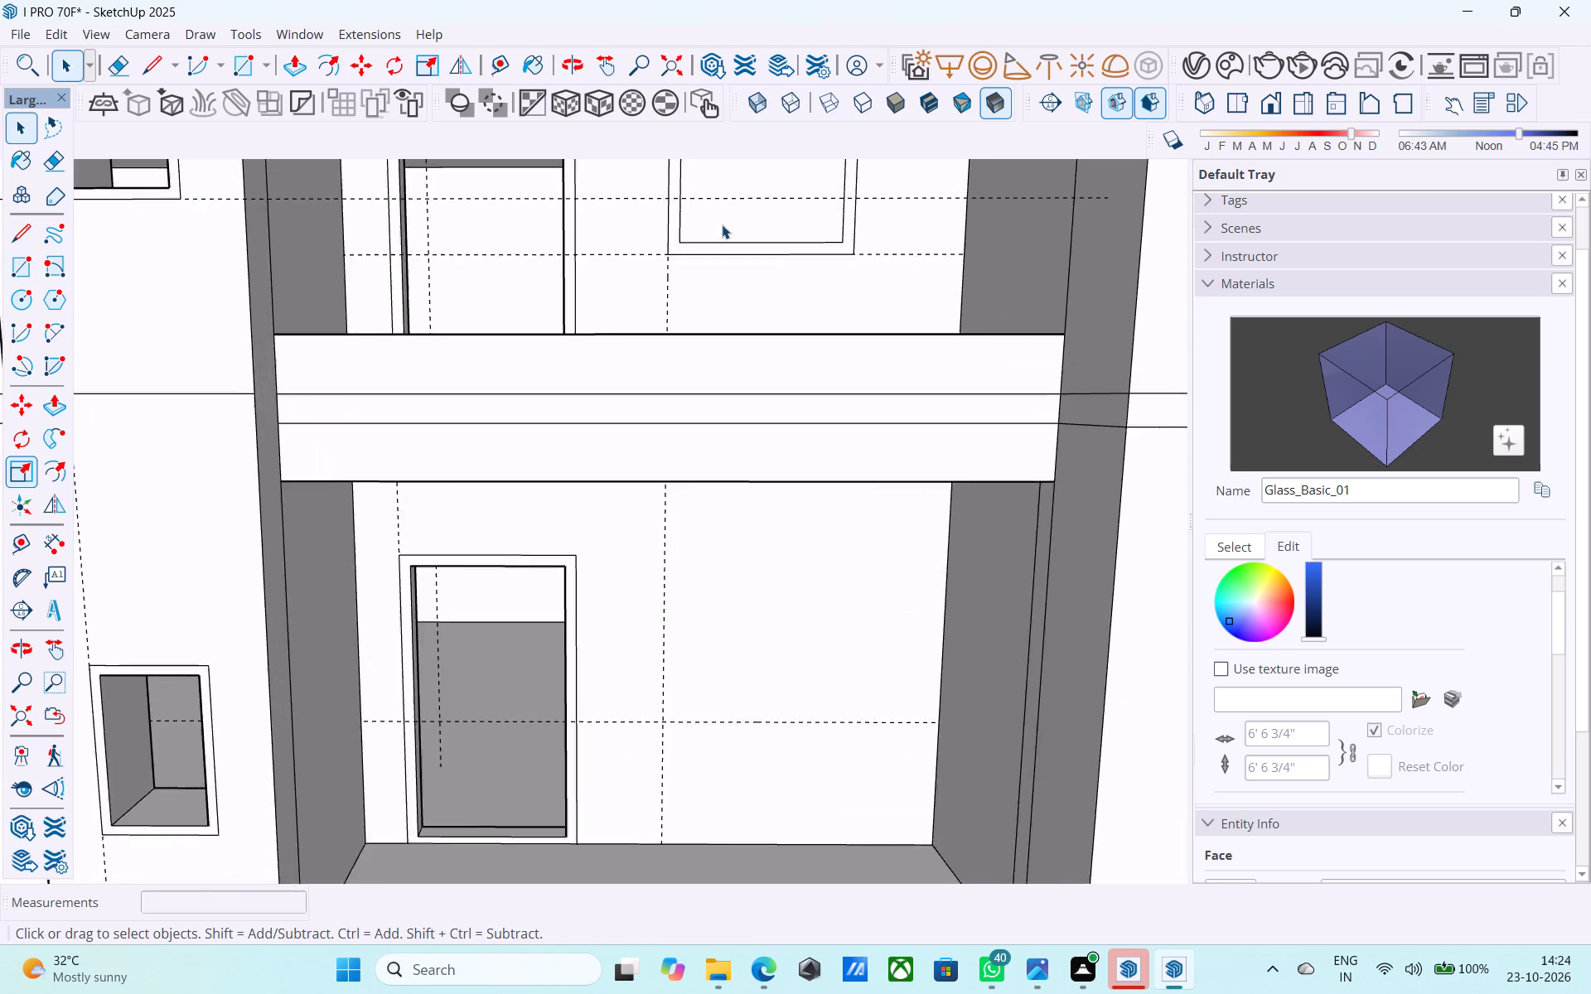
{"action": "scroll", "coordinate": [722, 224], "scroll_direction": "up", "scroll_amount": 5}
{"action": "left_click", "coordinate": [680, 258]}
{"action": "key", "text": "m"}
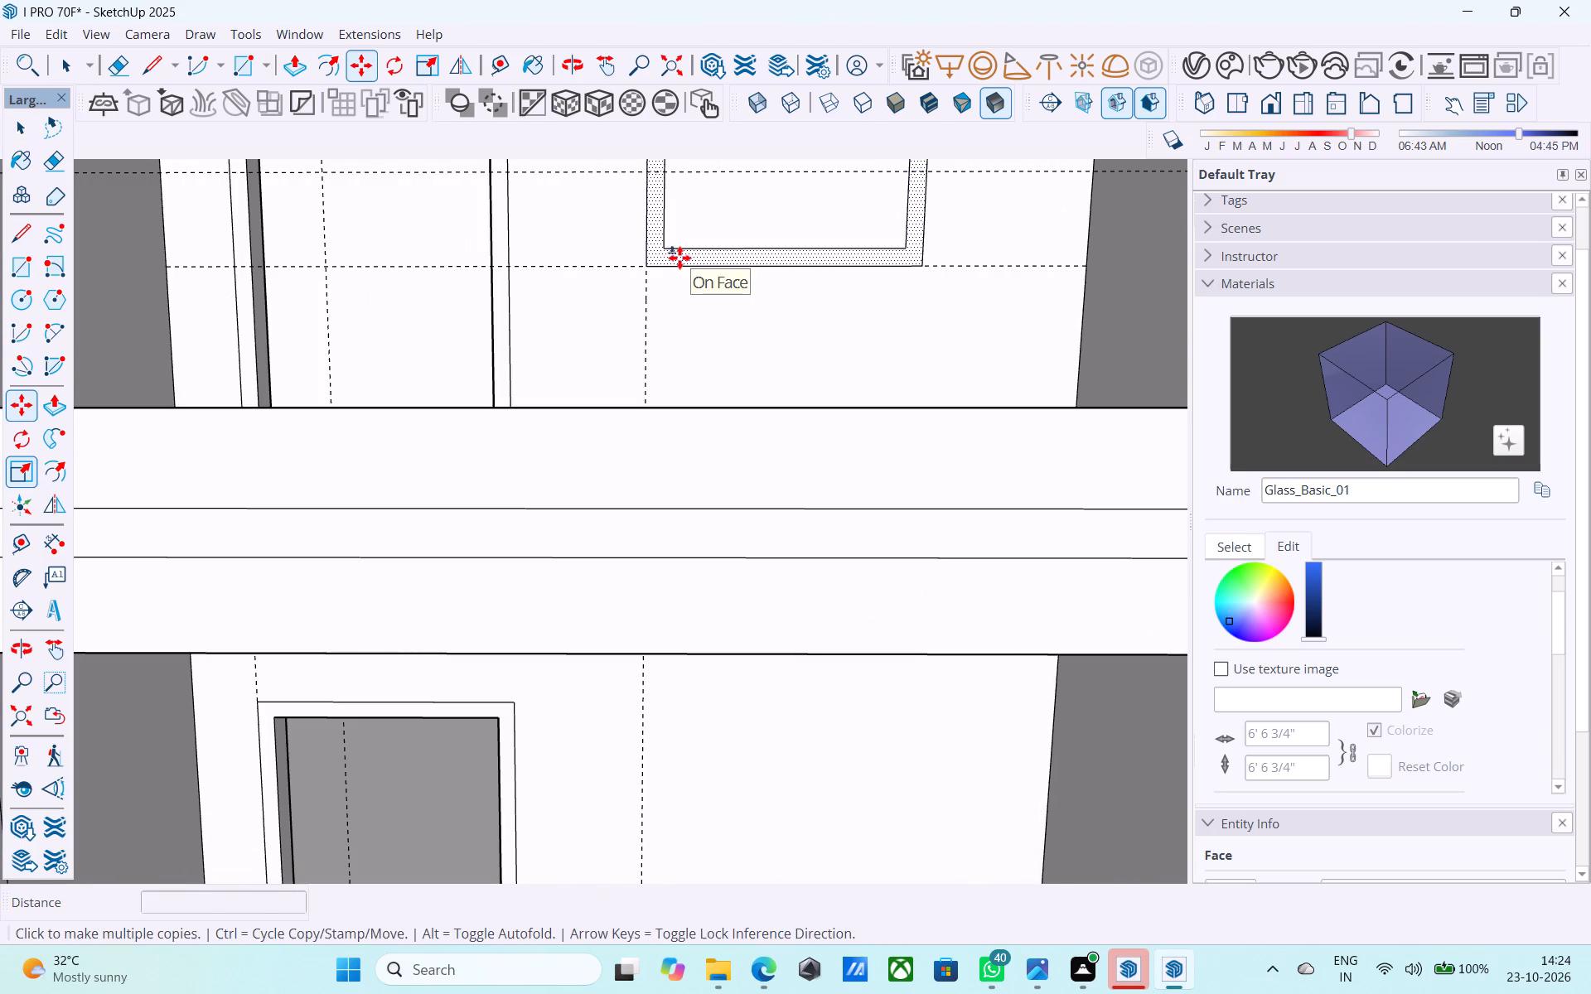
{"action": "left_click", "coordinate": [650, 263]}
{"action": "scroll", "coordinate": [647, 156], "scroll_direction": "down", "scroll_amount": 6}
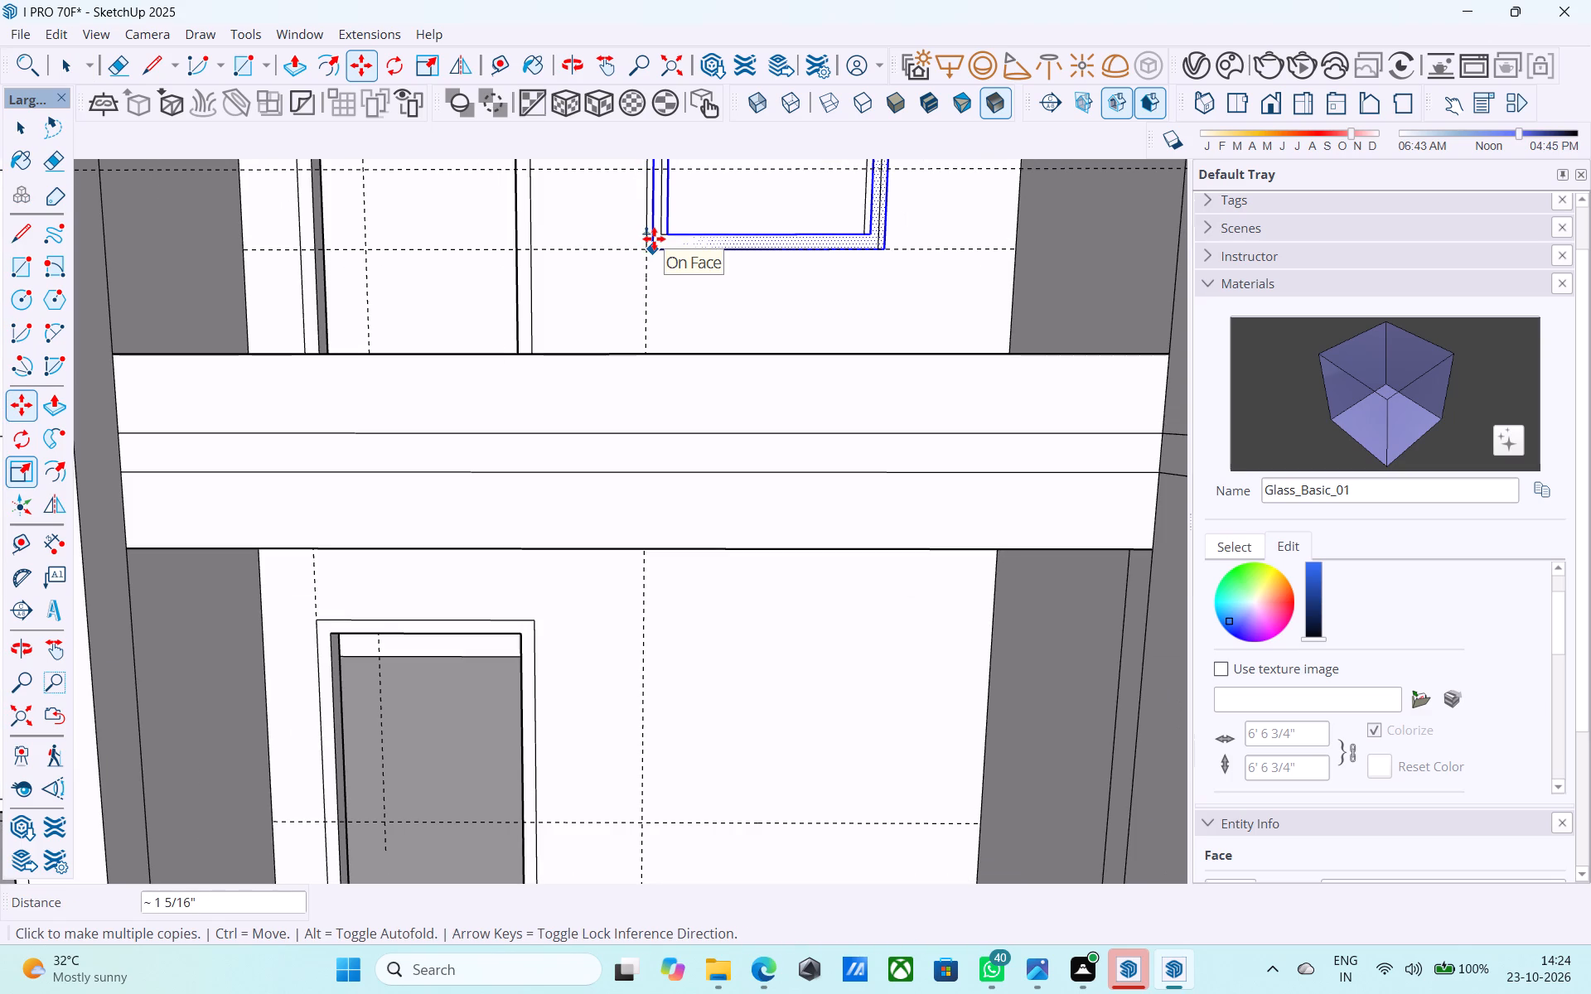
{"action": "scroll", "coordinate": [654, 240], "scroll_direction": "down", "scroll_amount": 4}
{"action": "scroll", "coordinate": [665, 322], "scroll_direction": "down", "scroll_amount": 1}
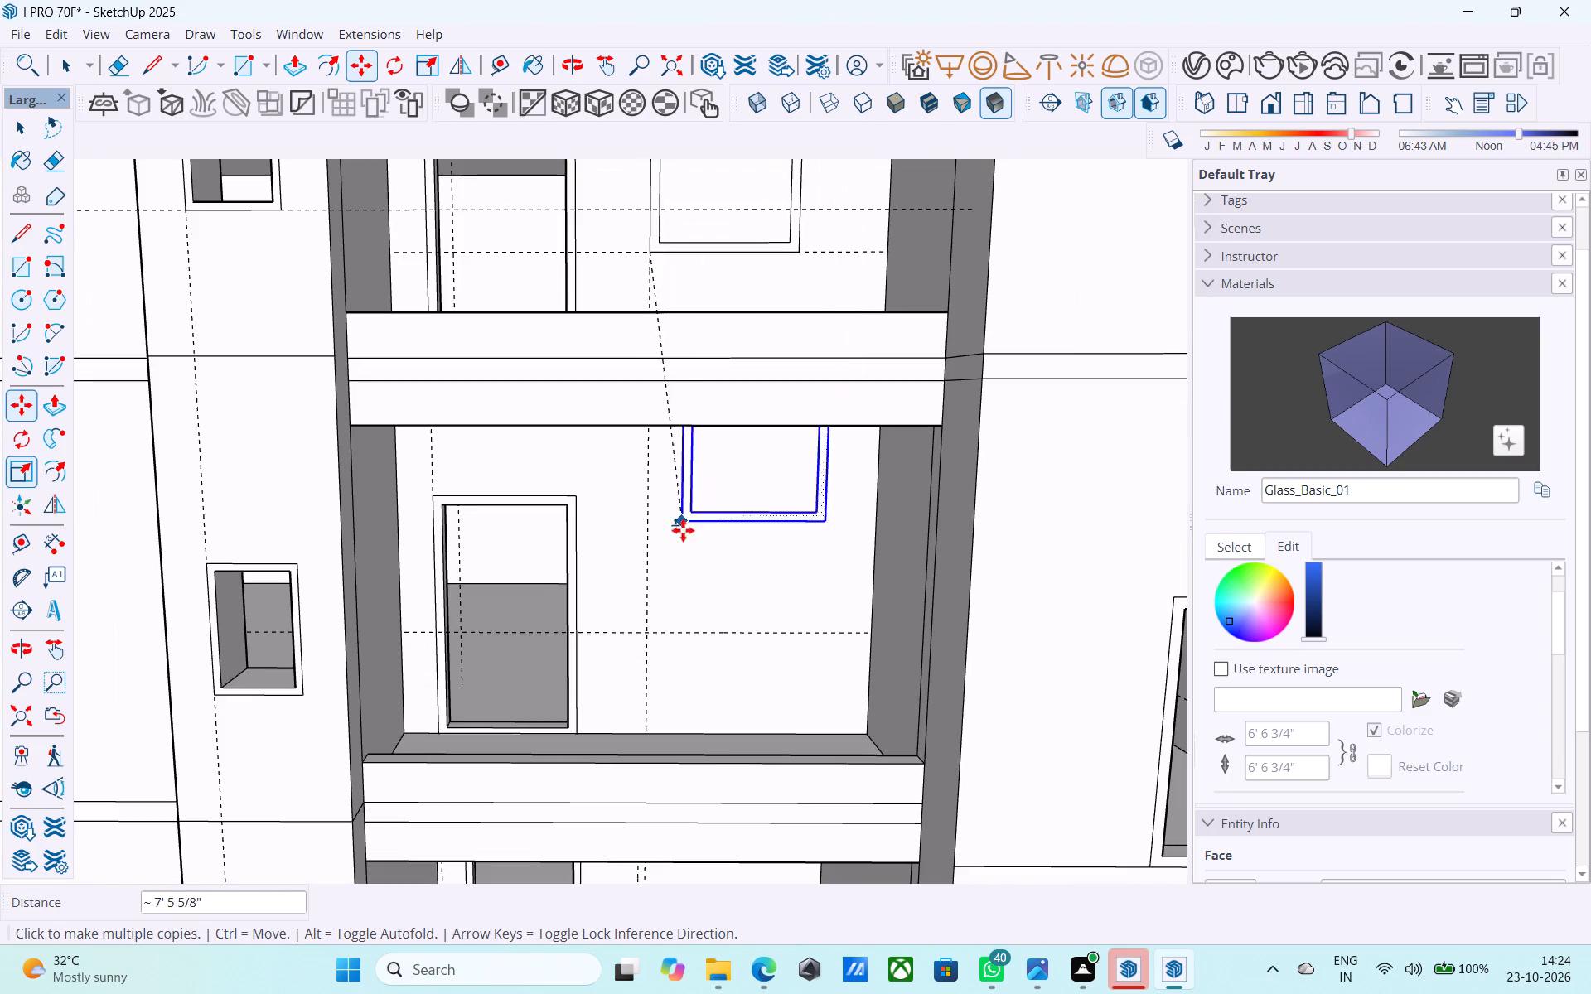
{"action": "scroll", "coordinate": [685, 567], "scroll_direction": "up", "scroll_amount": 4}
{"action": "left_click", "coordinate": [636, 663]}
Copy the window frame again to the guide intersection beside the ground-floor door.
{"action": "scroll", "coordinate": [665, 528], "scroll_direction": "down", "scroll_amount": 5}
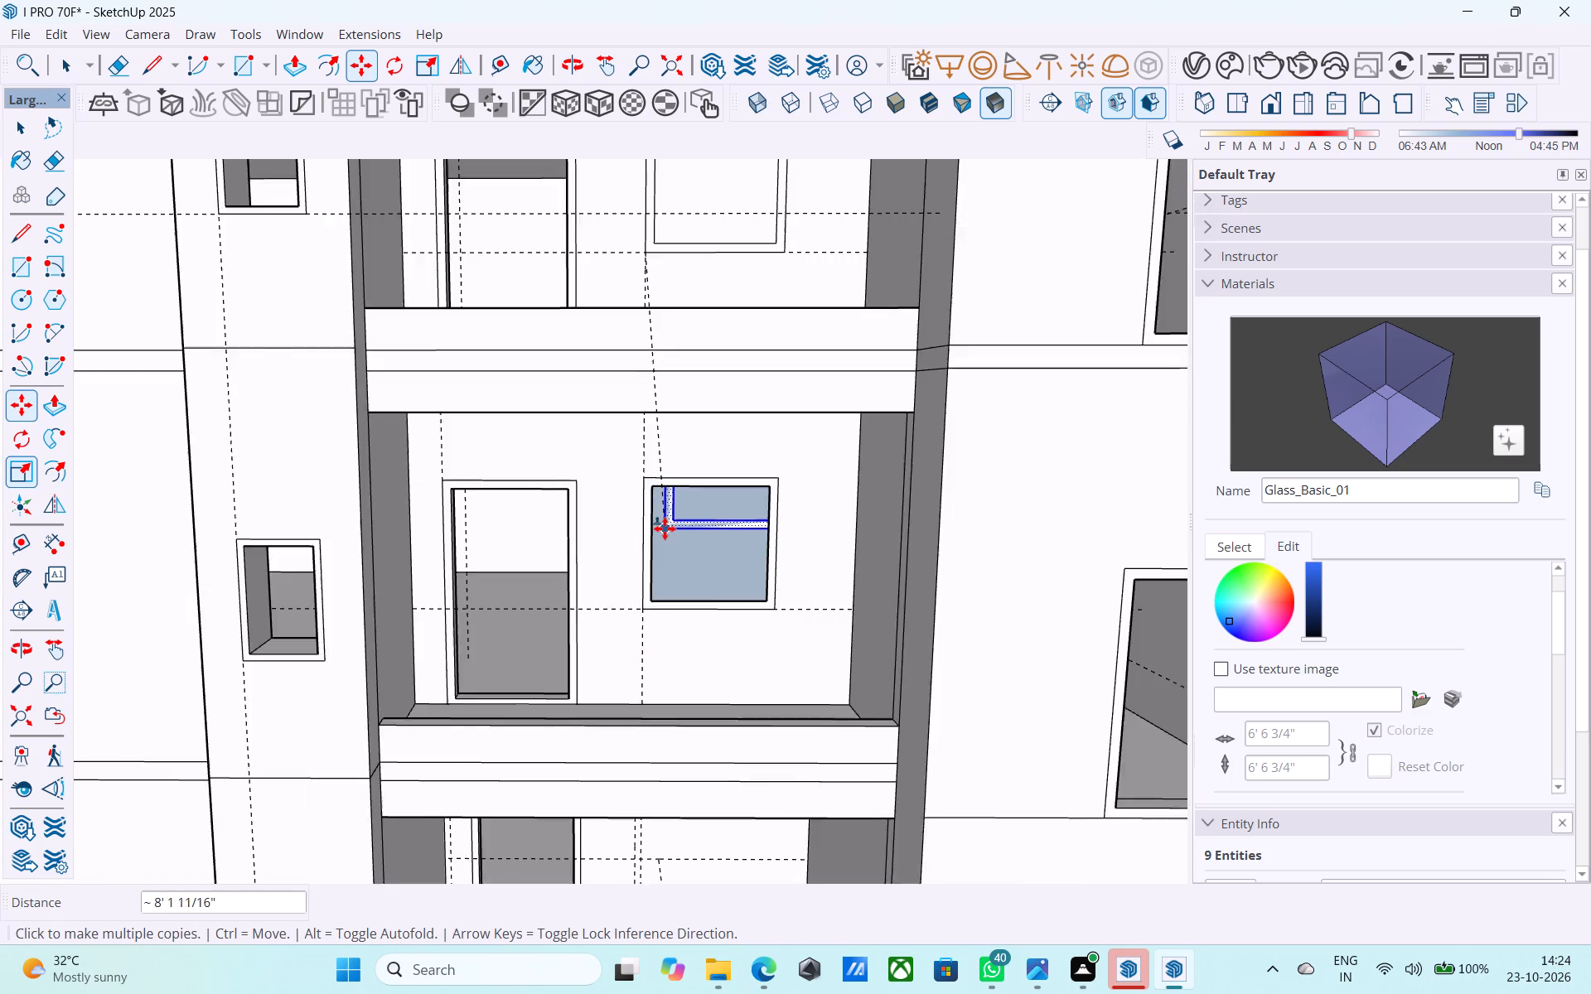
{"action": "scroll", "coordinate": [665, 528], "scroll_direction": "down", "scroll_amount": 6}
{"action": "middle_click_drag", "start_coordinate": [665, 702], "coordinate": [634, 680]}
{"action": "scroll", "coordinate": [643, 691], "scroll_direction": "up", "scroll_amount": 15}
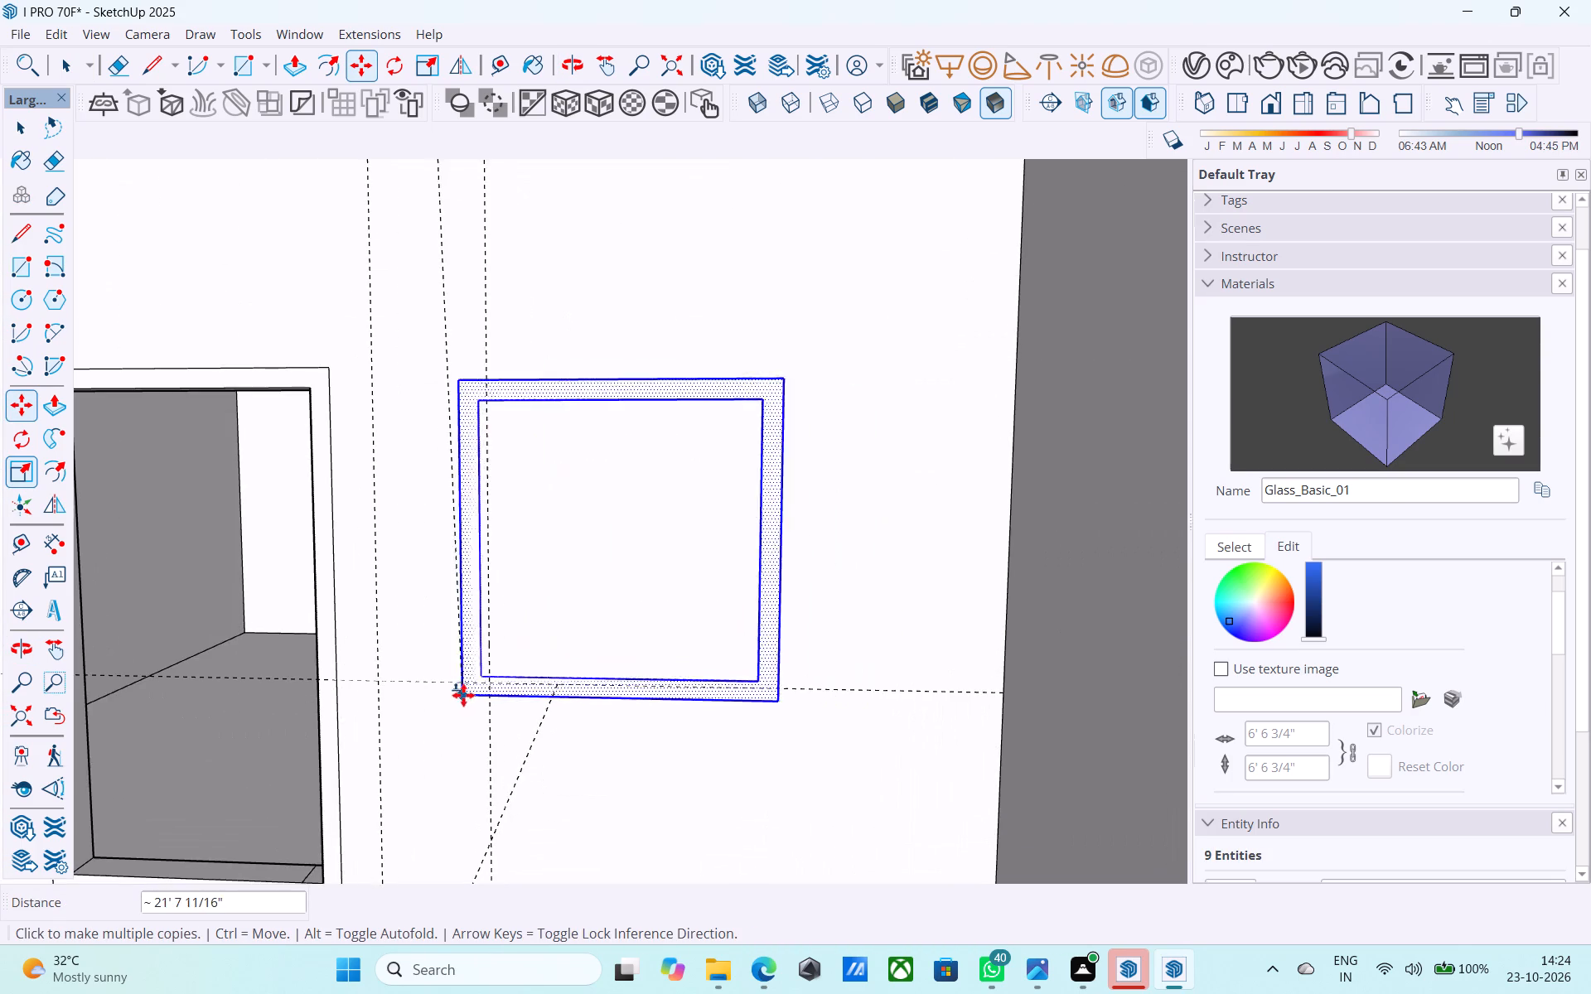
{"action": "middle_click_drag", "start_coordinate": [463, 694], "coordinate": [685, 675]}
{"action": "left_click", "coordinate": [496, 682]}
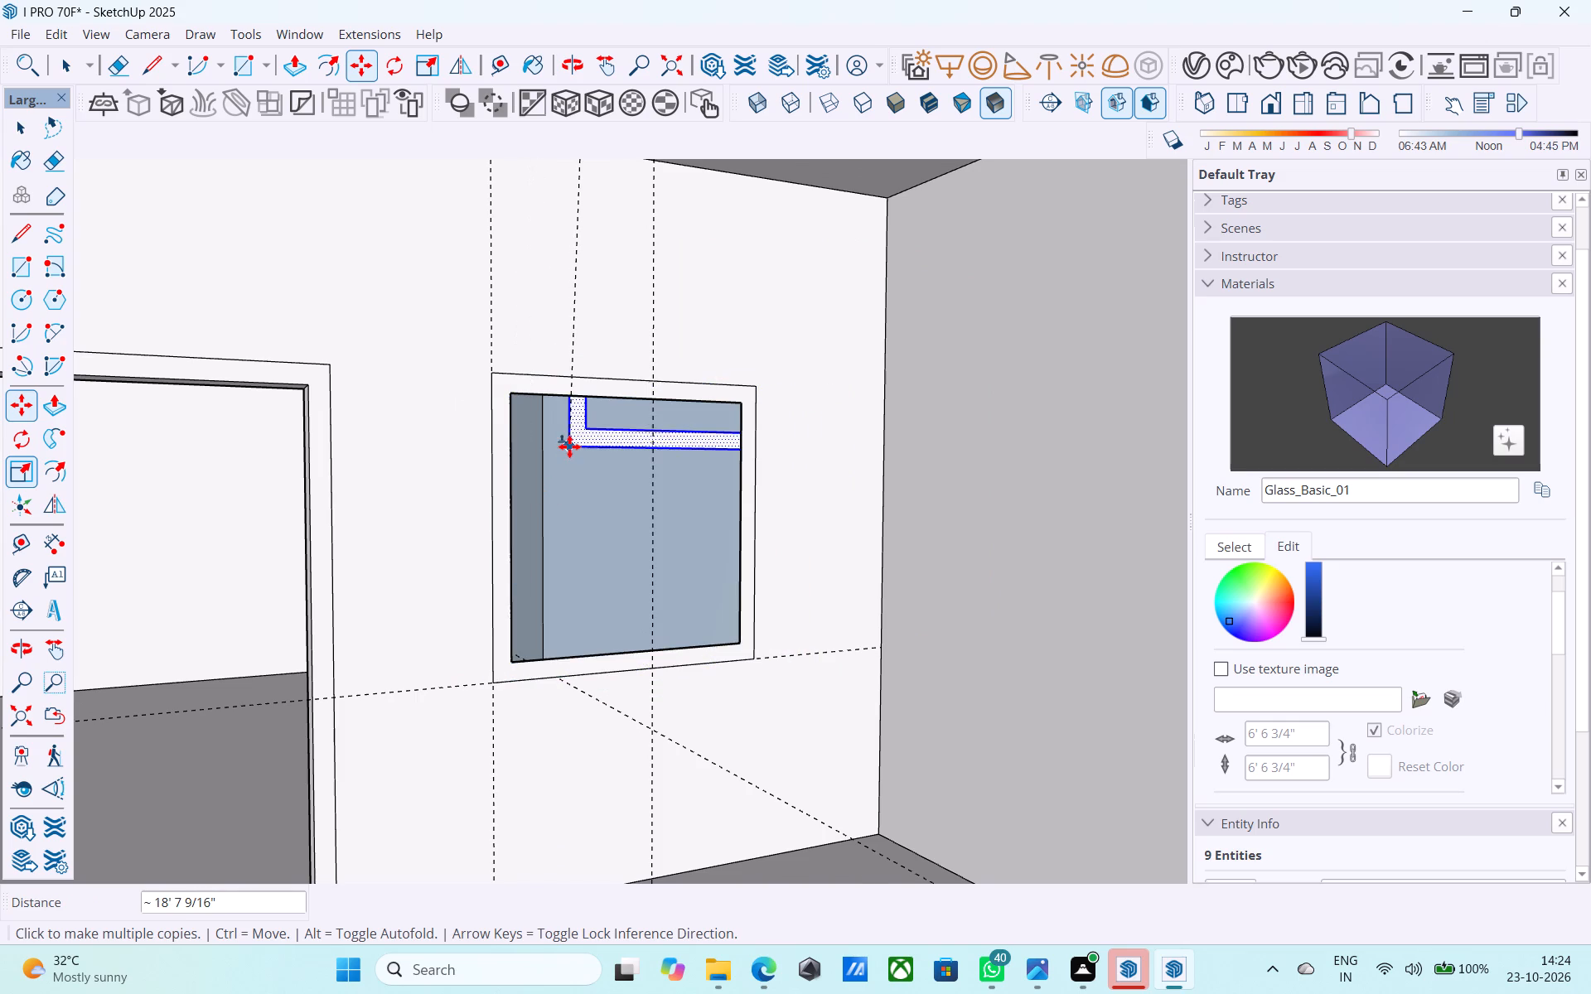
Fill the open centres of the ground-floor and lower balcony window frames with rectangles drawn along their inner edges.
{"action": "scroll", "coordinate": [569, 446], "scroll_direction": "up", "scroll_amount": 1}
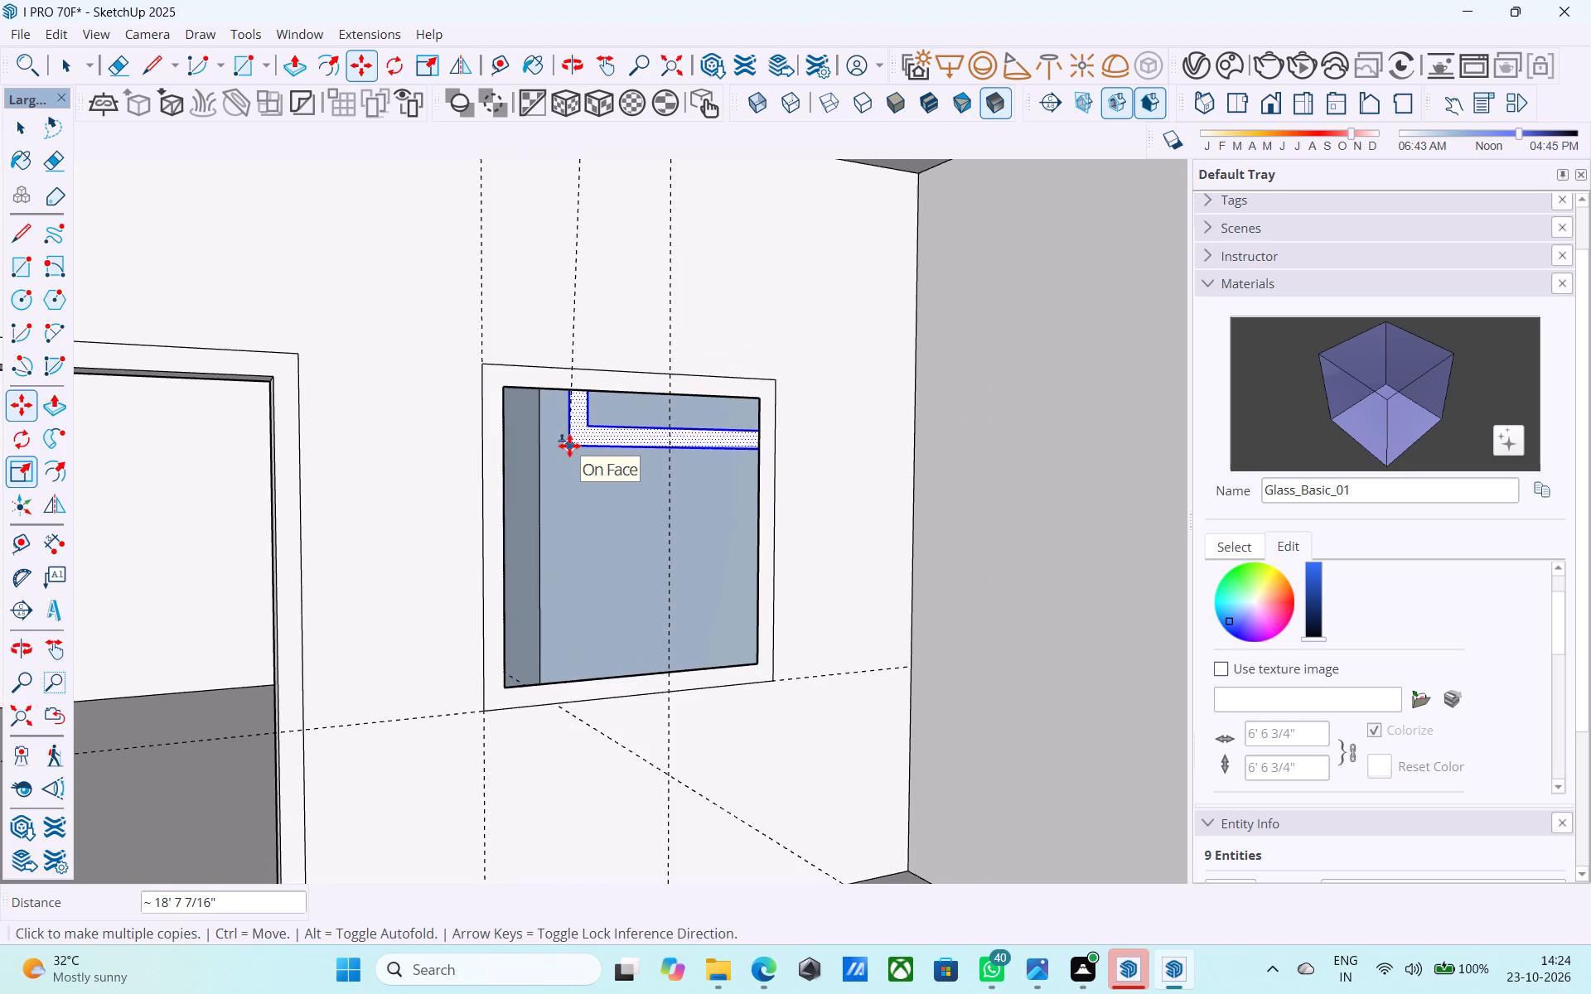
{"action": "scroll", "coordinate": [571, 446], "scroll_direction": "down", "scroll_amount": 6}
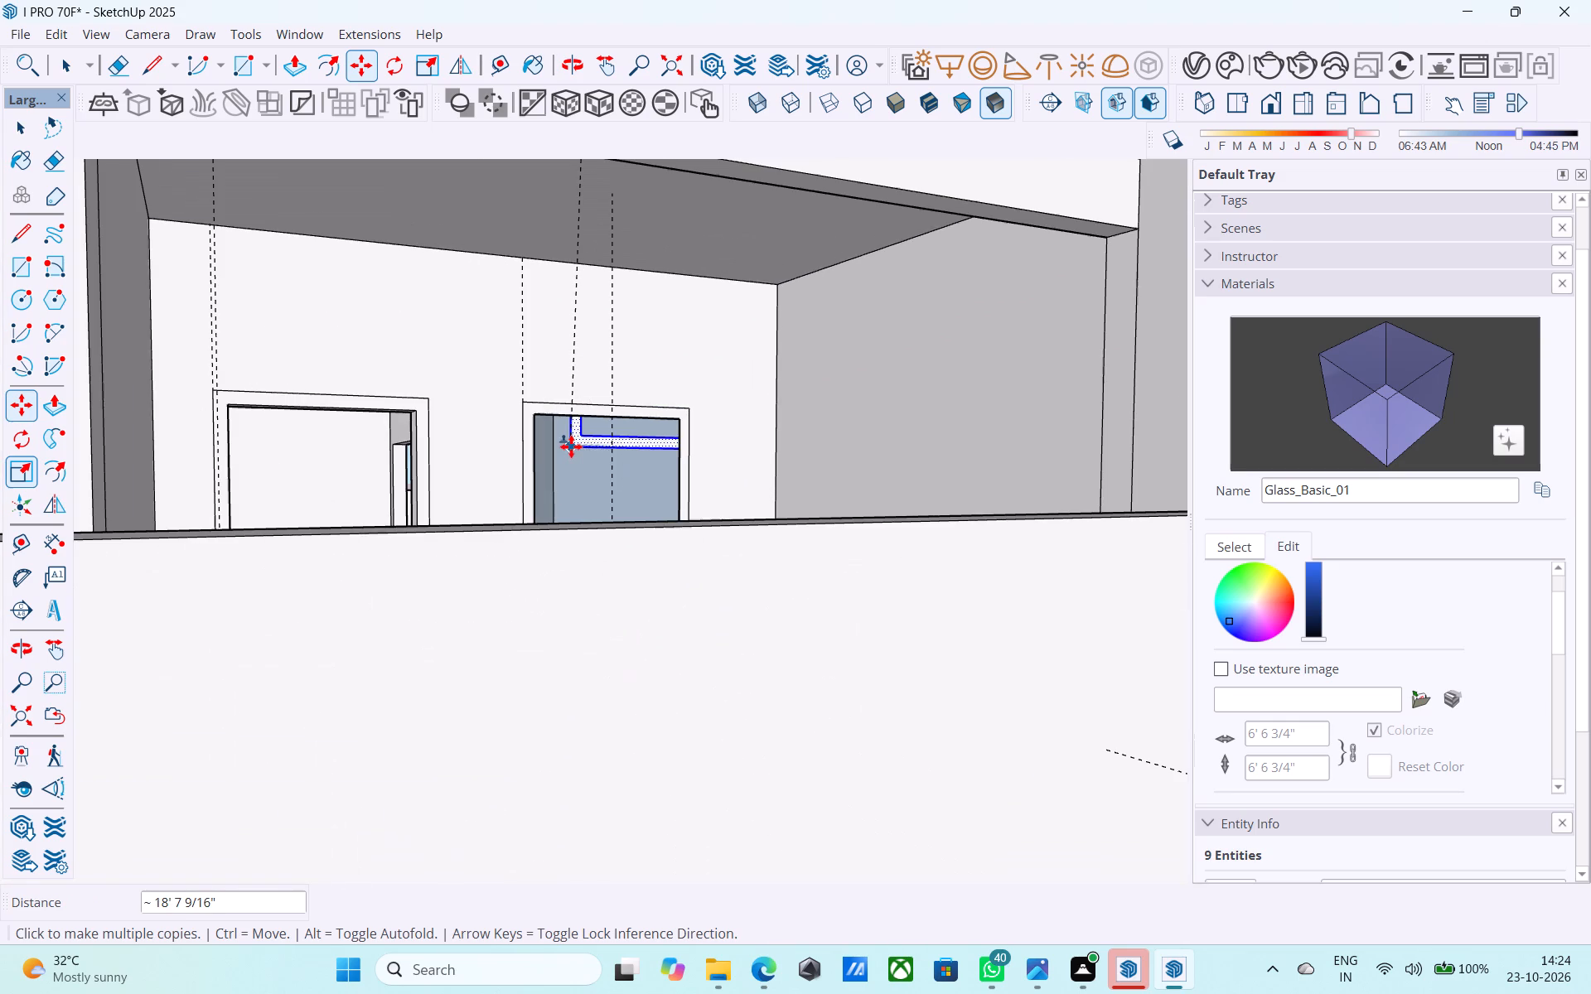
{"action": "scroll", "coordinate": [573, 449], "scroll_direction": "down", "scroll_amount": 5}
{"action": "middle_click_drag", "start_coordinate": [573, 450], "coordinate": [473, 552]}
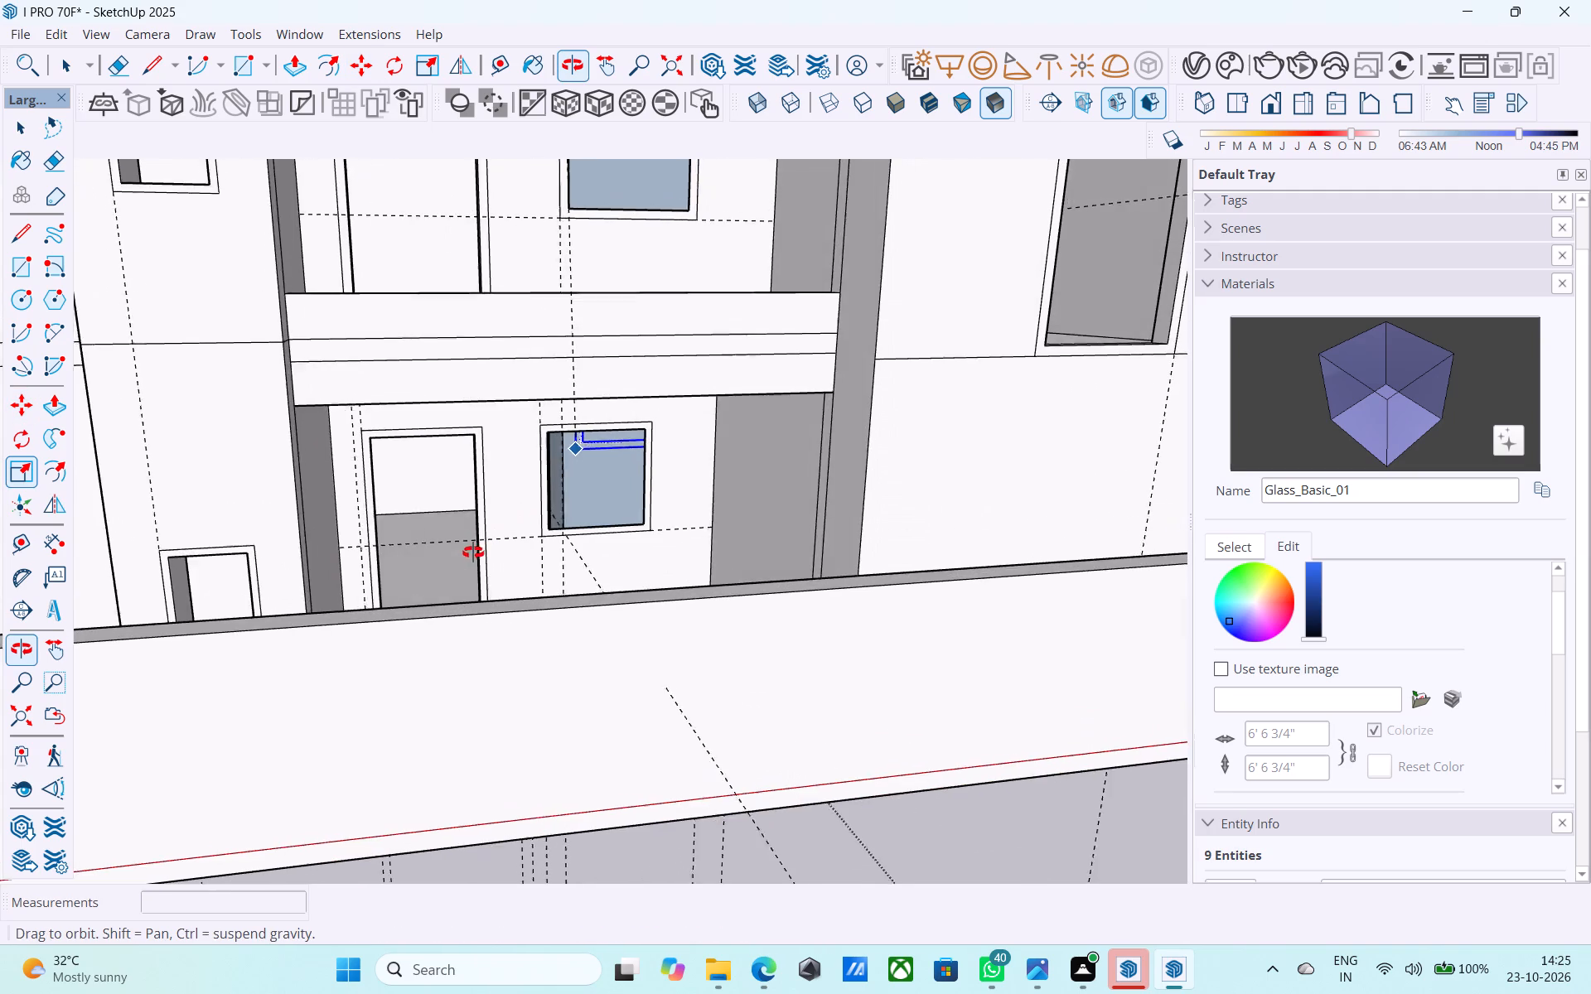
{"action": "middle_click_drag", "start_coordinate": [473, 552], "coordinate": [467, 518]}
{"action": "key", "text": "r"}
{"action": "scroll", "coordinate": [519, 466], "scroll_direction": "up", "scroll_amount": 8}
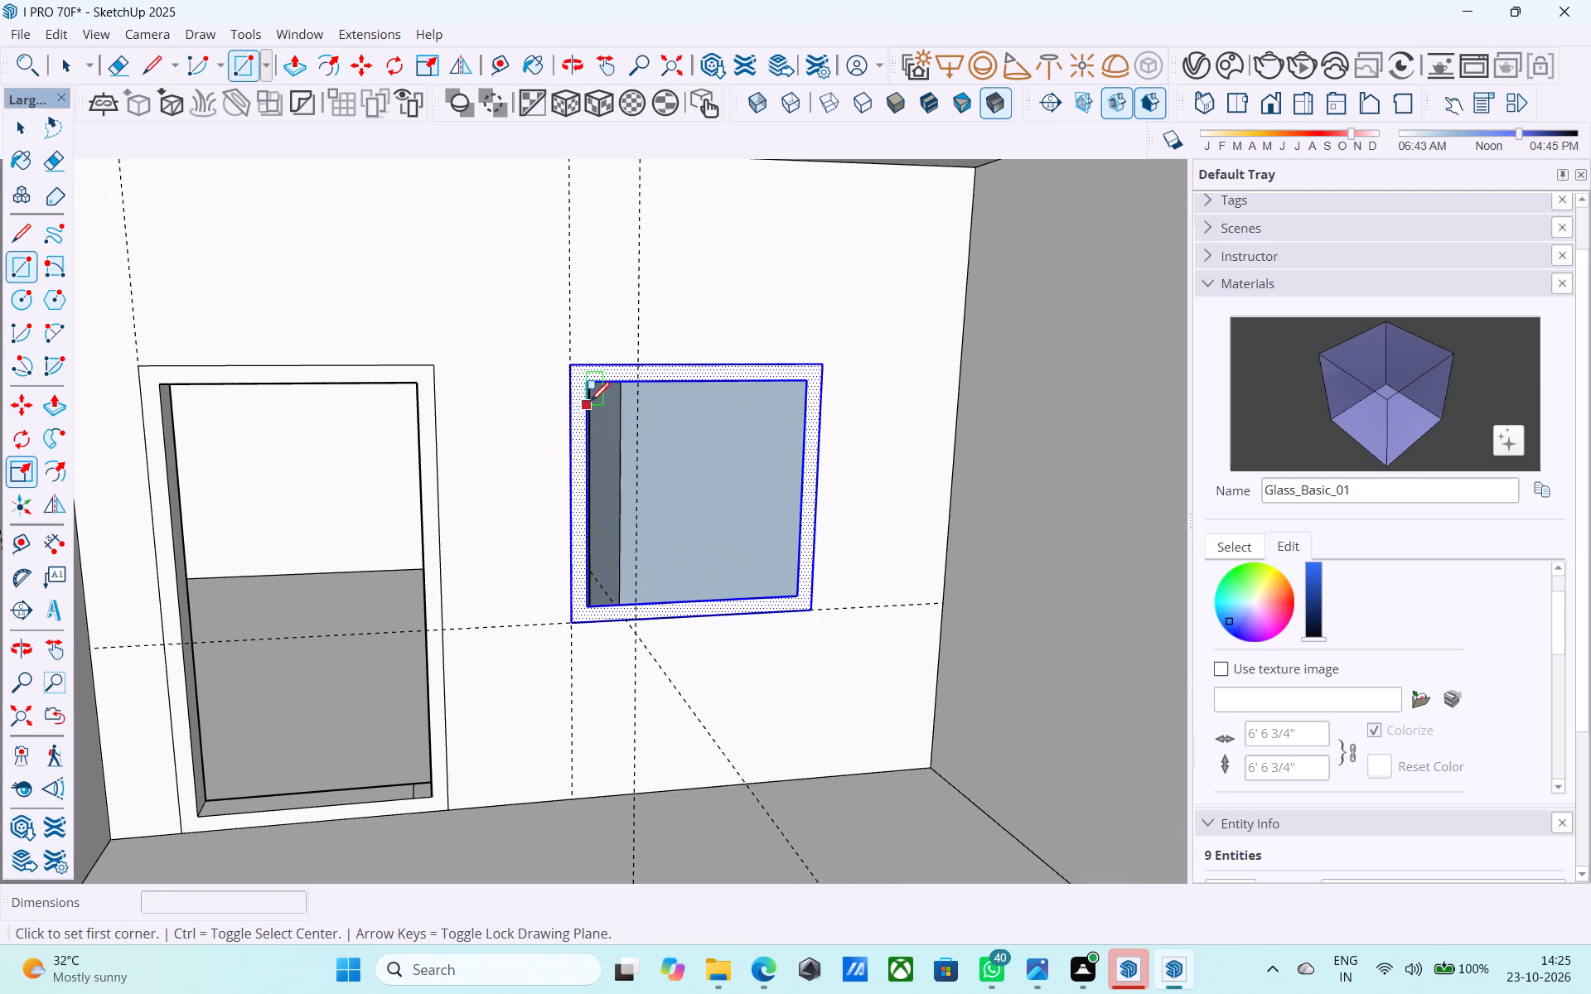
{"action": "left_click", "coordinate": [587, 385]}
{"action": "middle_click_drag", "start_coordinate": [721, 519], "coordinate": [514, 497]}
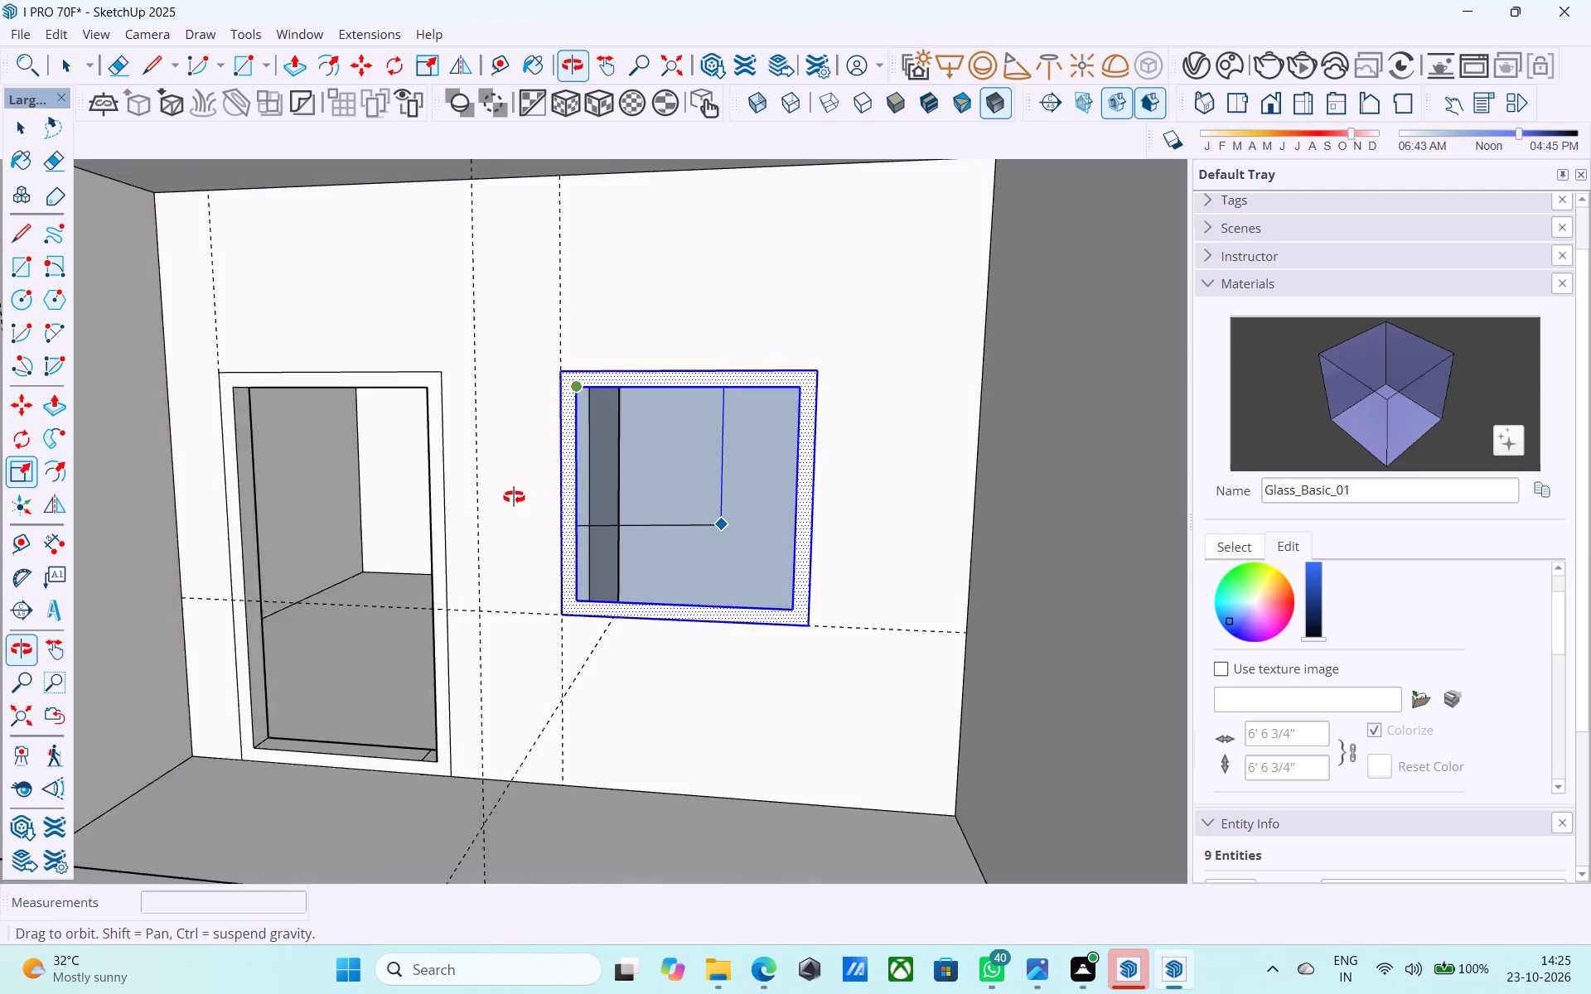
{"action": "middle_click_drag", "start_coordinate": [514, 497], "coordinate": [710, 545]}
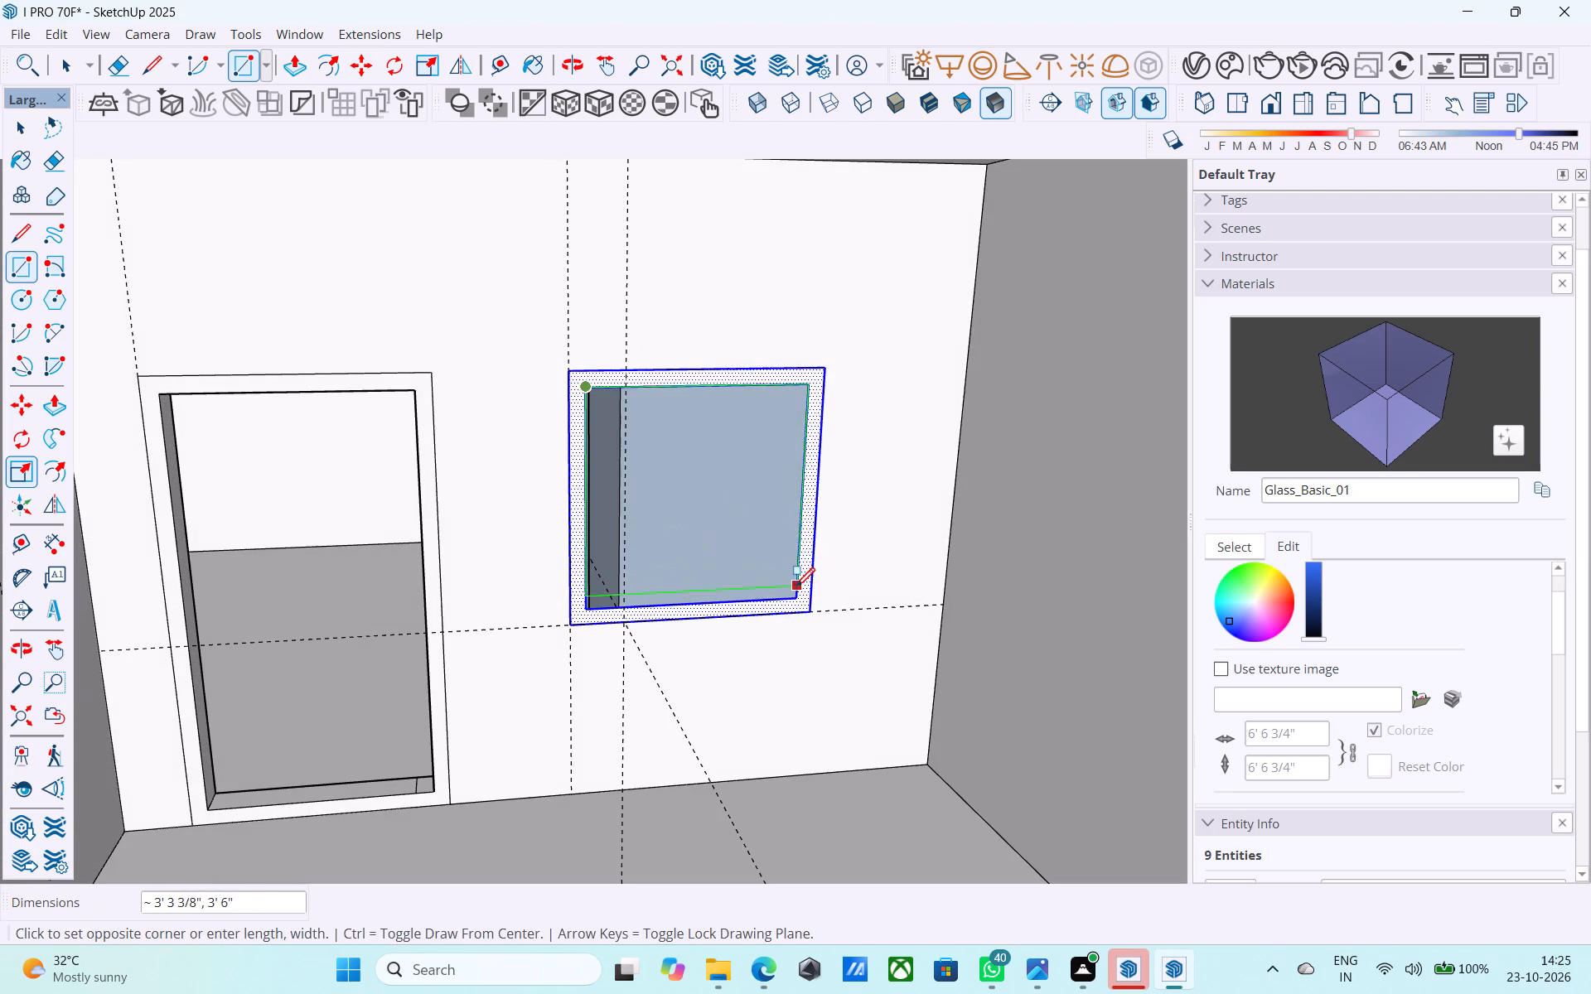
{"action": "left_click", "coordinate": [795, 591]}
{"action": "scroll", "coordinate": [759, 617], "scroll_direction": "down", "scroll_amount": 11}
{"action": "scroll", "coordinate": [723, 296], "scroll_direction": "up", "scroll_amount": 5}
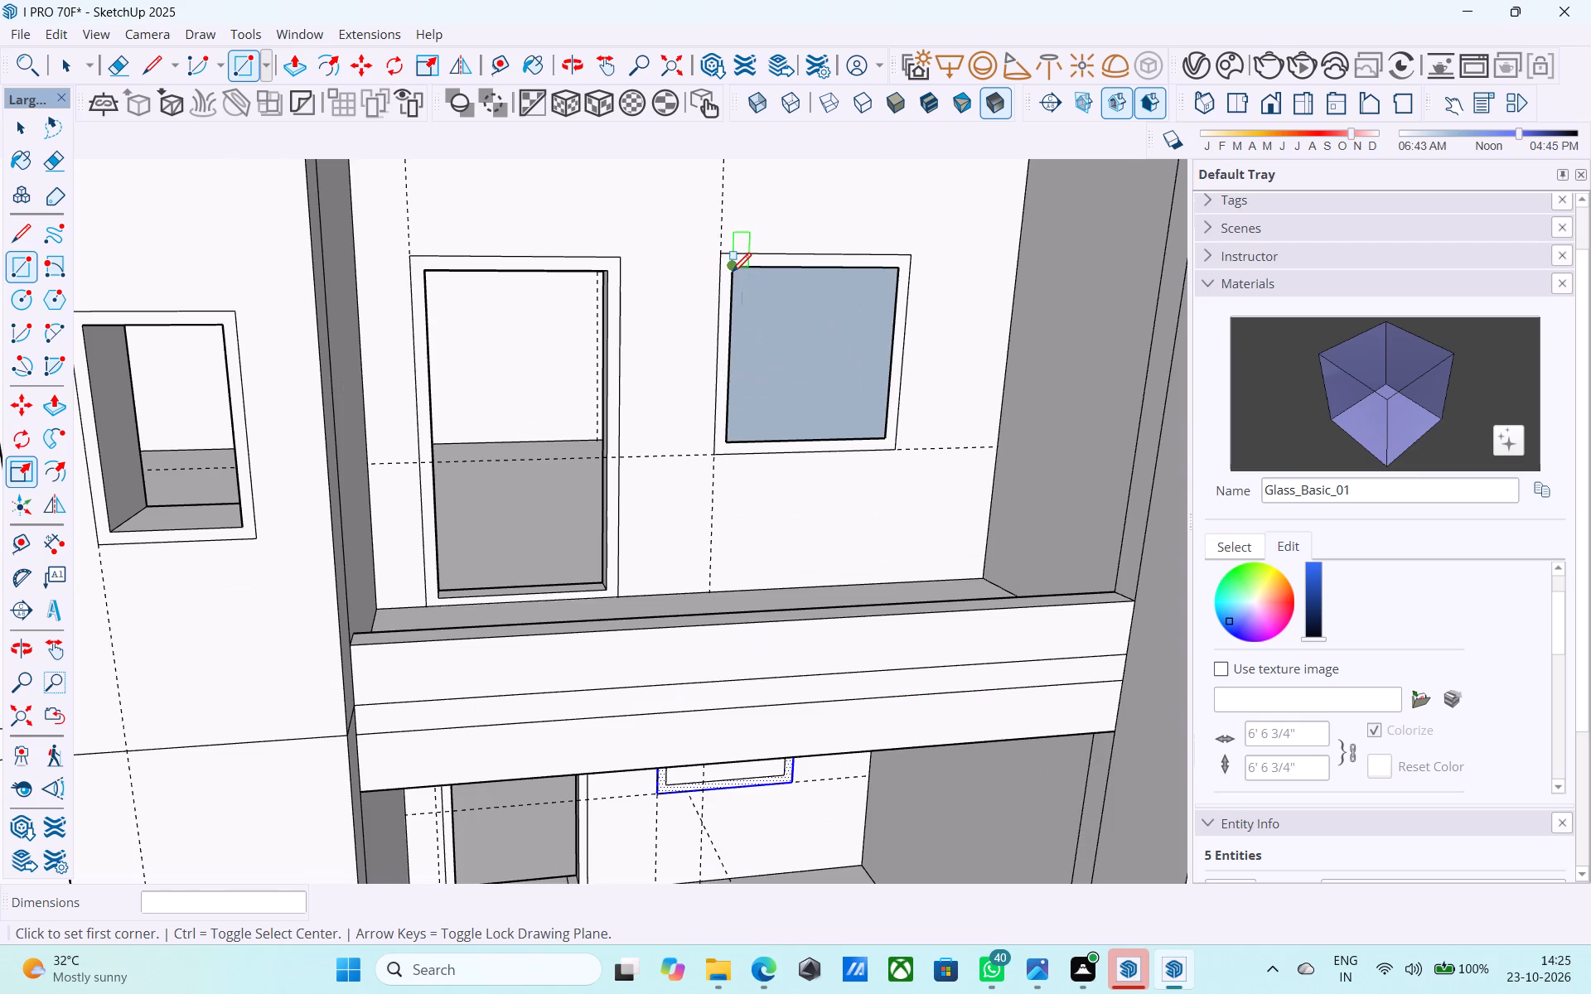
{"action": "left_click", "coordinate": [732, 274]}
{"action": "left_click", "coordinate": [884, 430]}
Push the upper balcony window's inner face 6" through the wall to cut the opening.
{"action": "scroll", "coordinate": [767, 590], "scroll_direction": "up", "scroll_amount": 1}
{"action": "scroll", "coordinate": [747, 634], "scroll_direction": "down", "scroll_amount": 10}
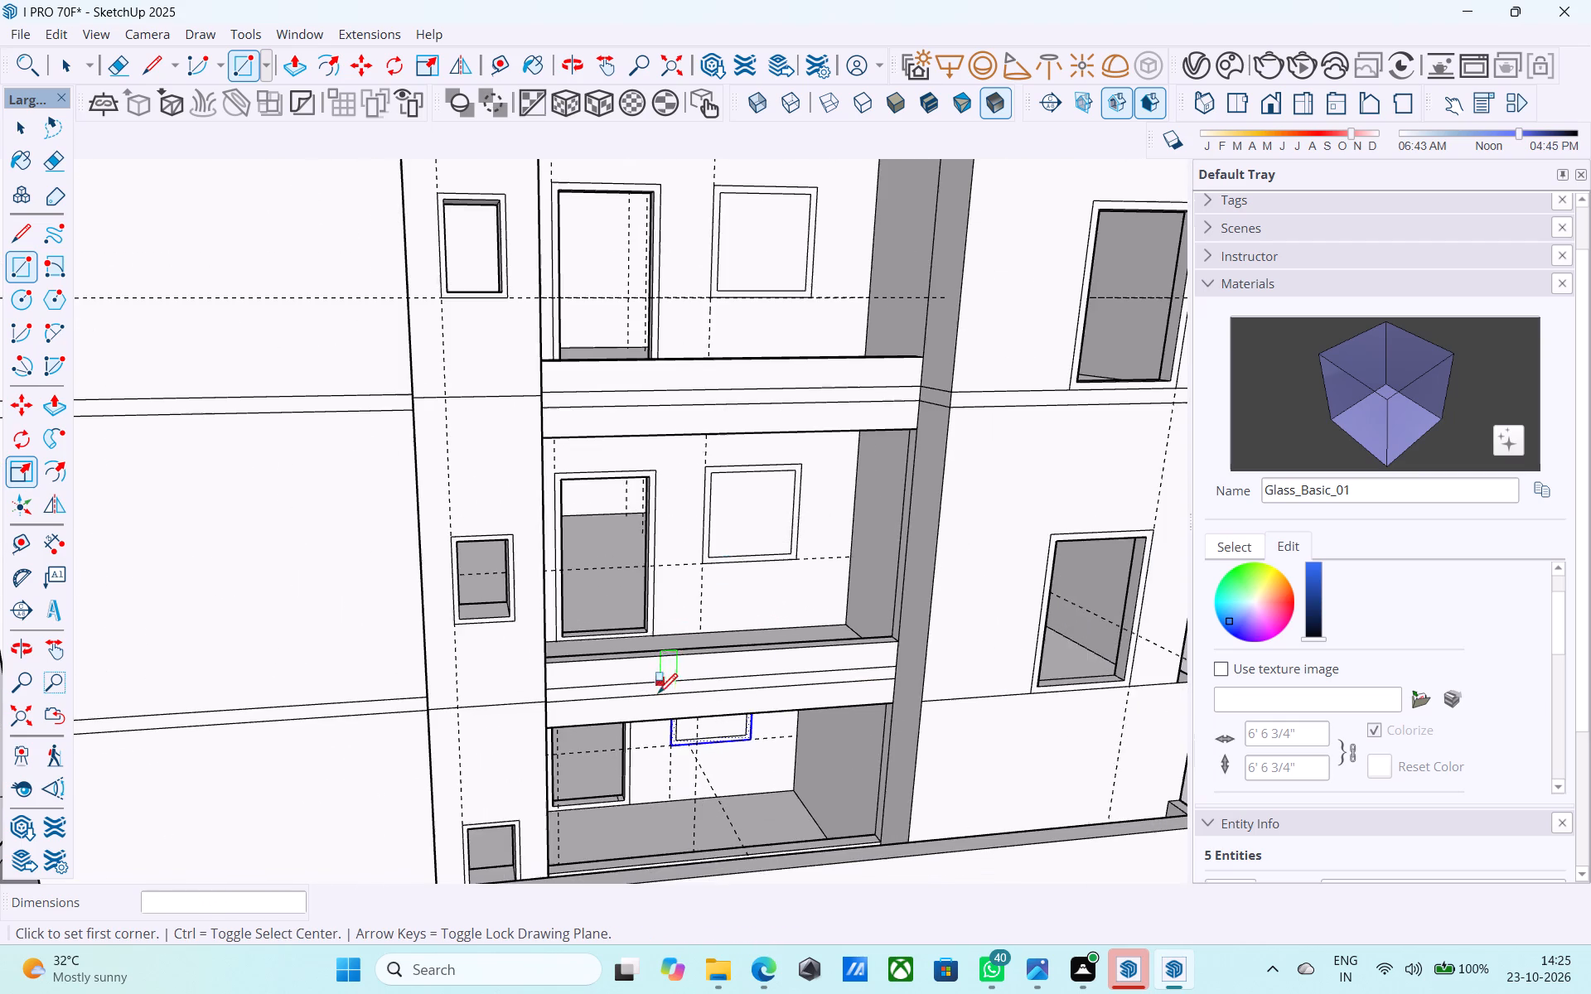
{"action": "scroll", "coordinate": [742, 219], "scroll_direction": "up", "scroll_amount": 3}
{"action": "scroll", "coordinate": [699, 251], "scroll_direction": "down", "scroll_amount": 6}
{"action": "middle_click_drag", "start_coordinate": [628, 330], "coordinate": [572, 350]}
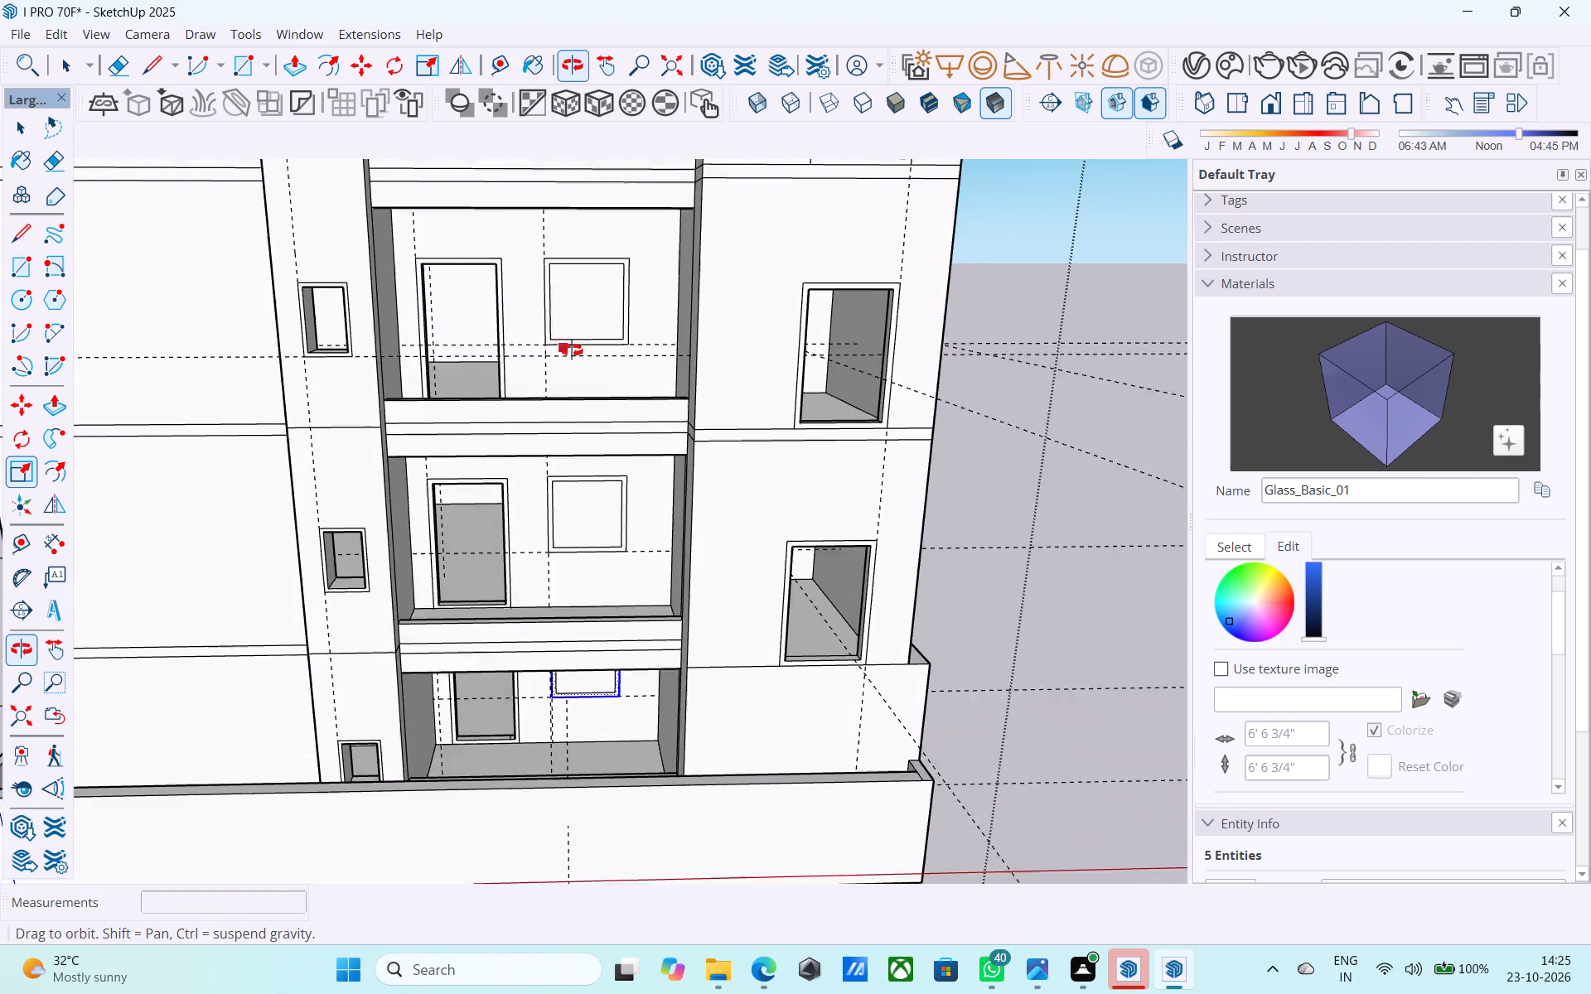
{"action": "middle_click_drag", "start_coordinate": [572, 350], "coordinate": [511, 549]}
{"action": "scroll", "coordinate": [532, 562], "scroll_direction": "up", "scroll_amount": 6}
{"action": "key", "text": "space"}
{"action": "left_click", "coordinate": [579, 588]}
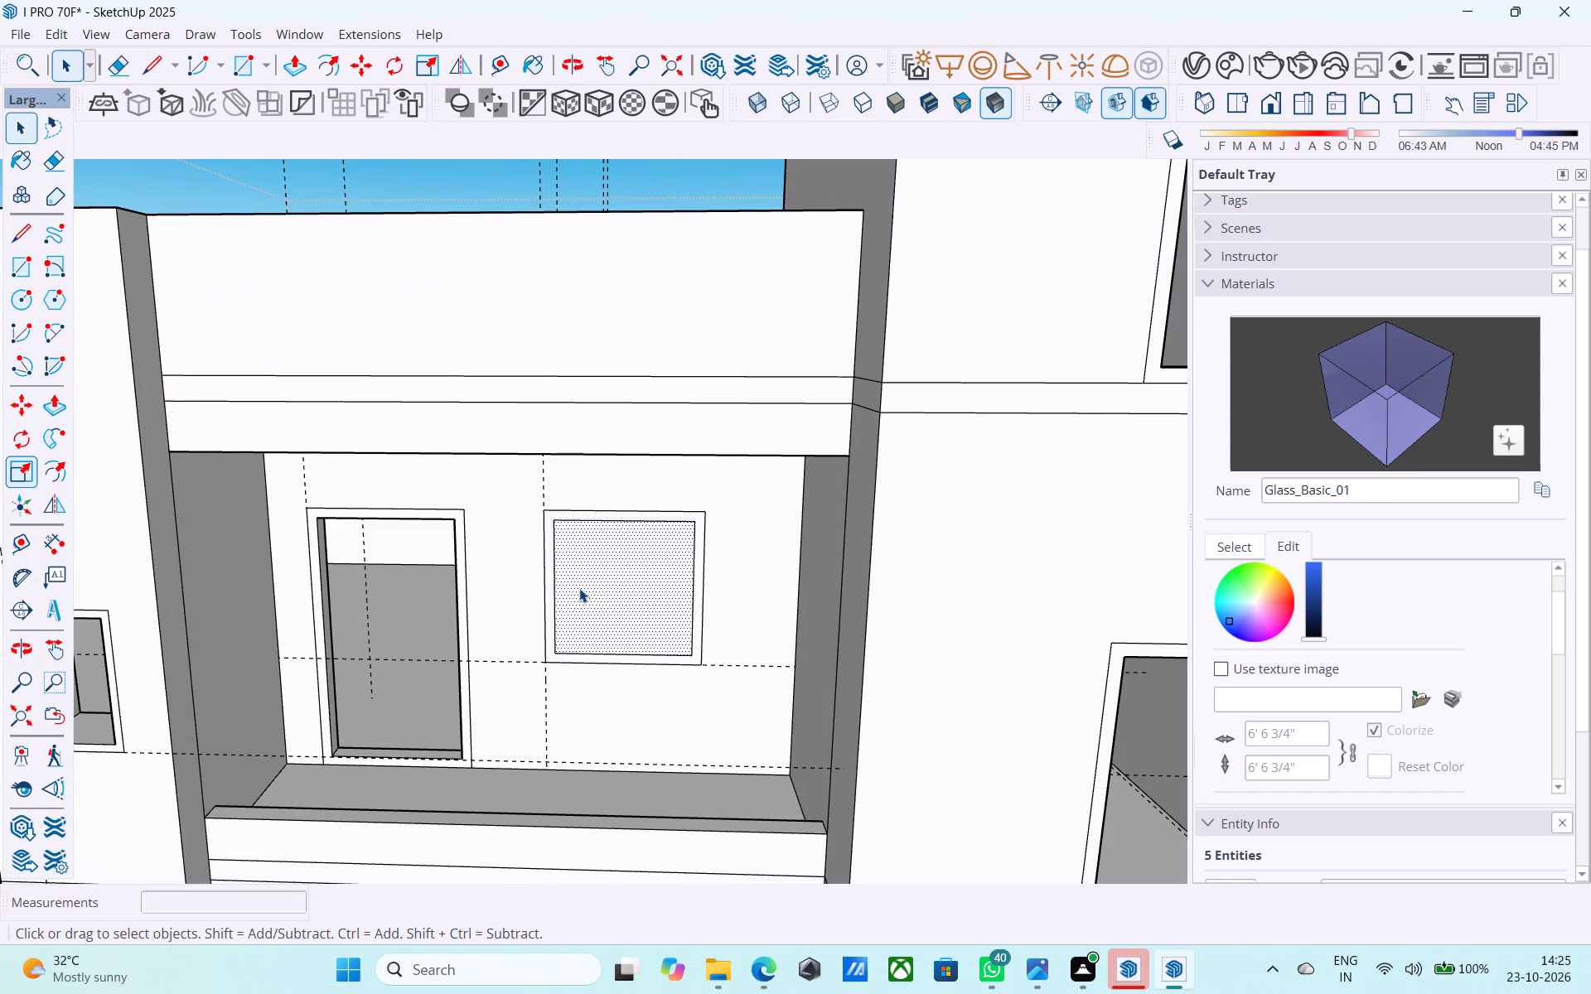
{"action": "key", "text": "p"}
{"action": "left_click", "coordinate": [591, 594]}
{"action": "scroll", "coordinate": [597, 577], "scroll_direction": "up", "scroll_amount": 9}
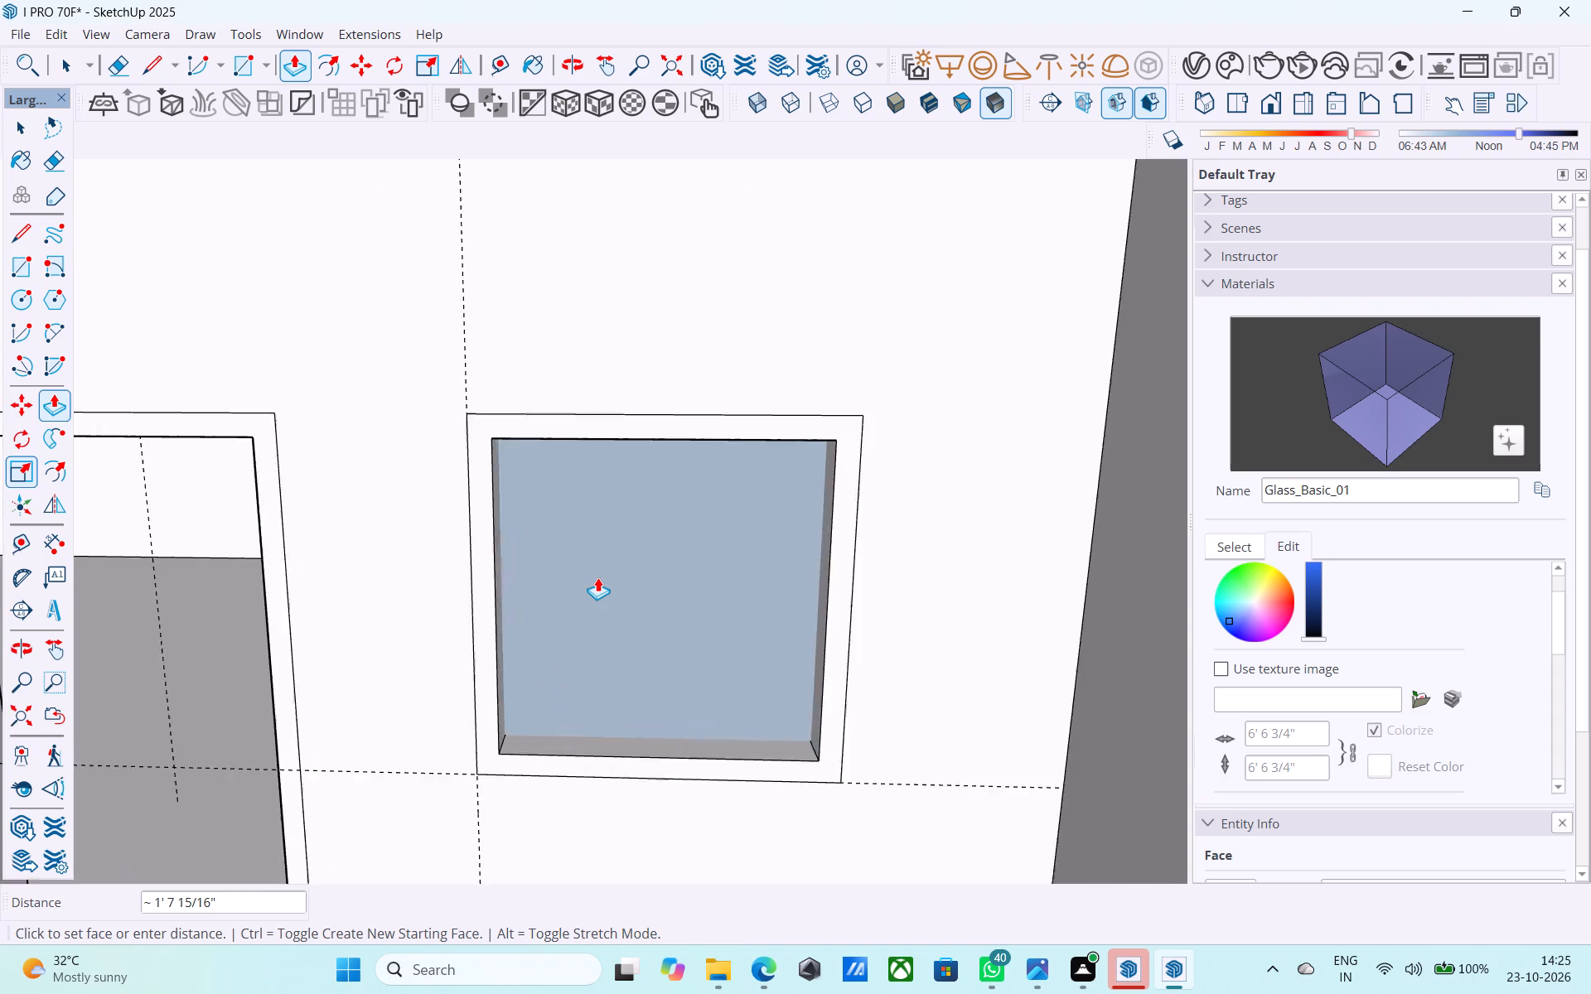
{"action": "scroll", "coordinate": [597, 577], "scroll_direction": "up", "scroll_amount": 2}
{"action": "left_click", "coordinate": [633, 528]}
Repeat the 6" push on the inner faces of the lower balcony and ground-floor windows.
{"action": "scroll", "coordinate": [638, 472], "scroll_direction": "down", "scroll_amount": 6}
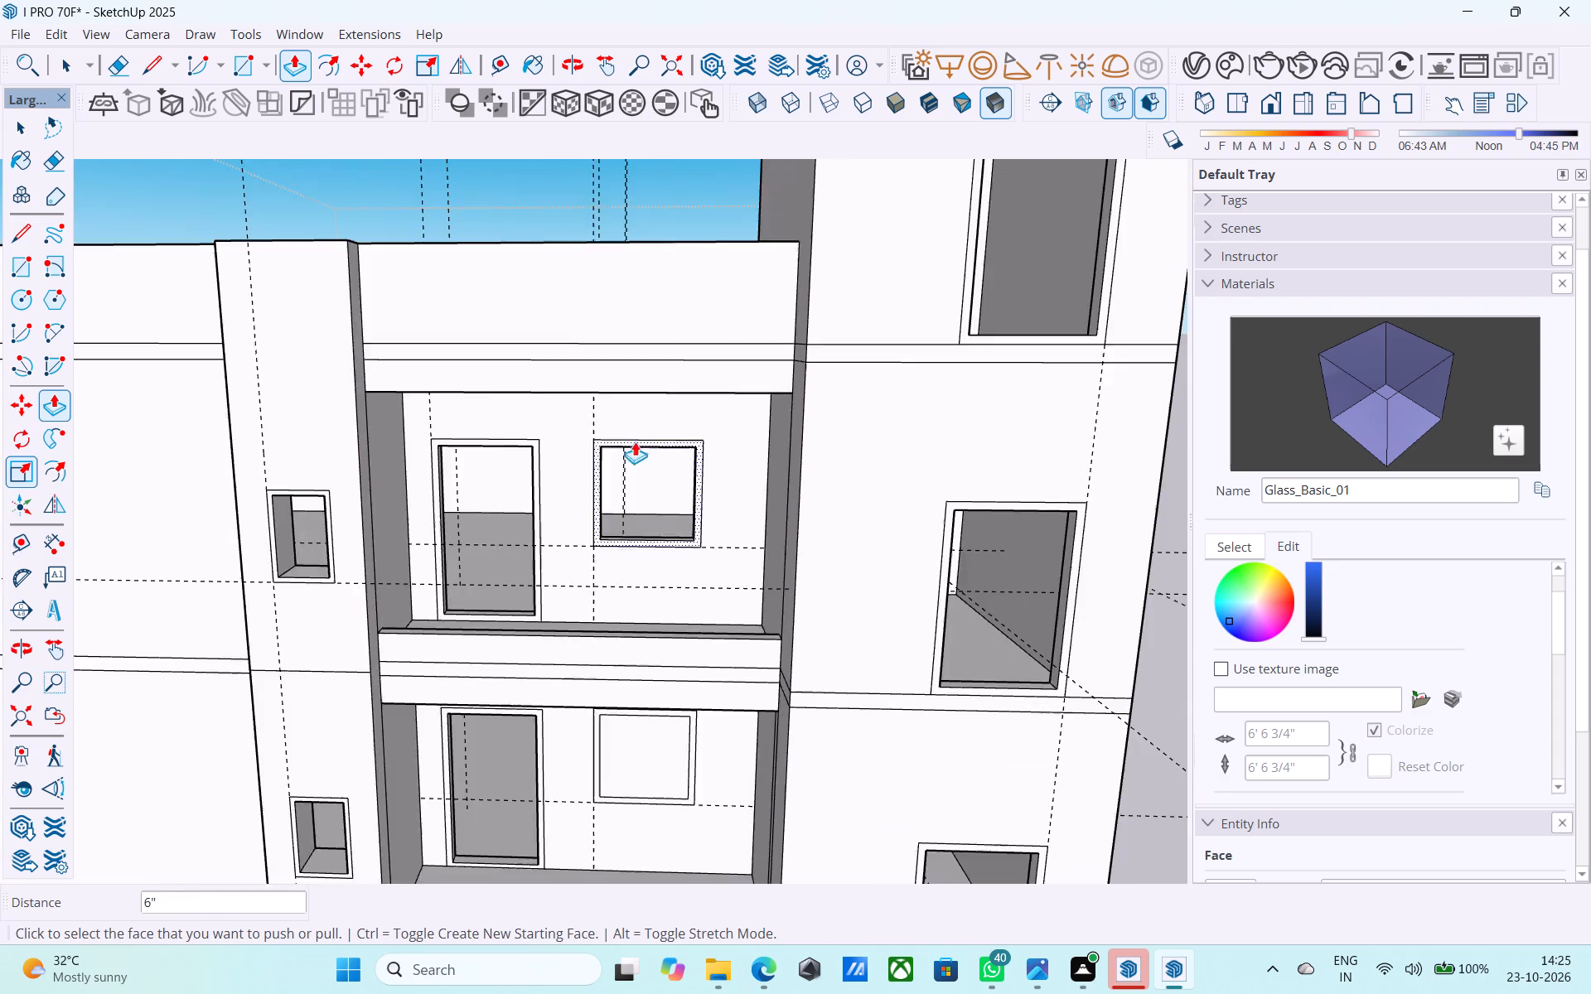
{"action": "scroll", "coordinate": [635, 442], "scroll_direction": "down", "scroll_amount": 7}
{"action": "scroll", "coordinate": [630, 561], "scroll_direction": "up", "scroll_amount": 5}
{"action": "double_click", "coordinate": [624, 646]}
{"action": "scroll", "coordinate": [606, 413], "scroll_direction": "down", "scroll_amount": 9}
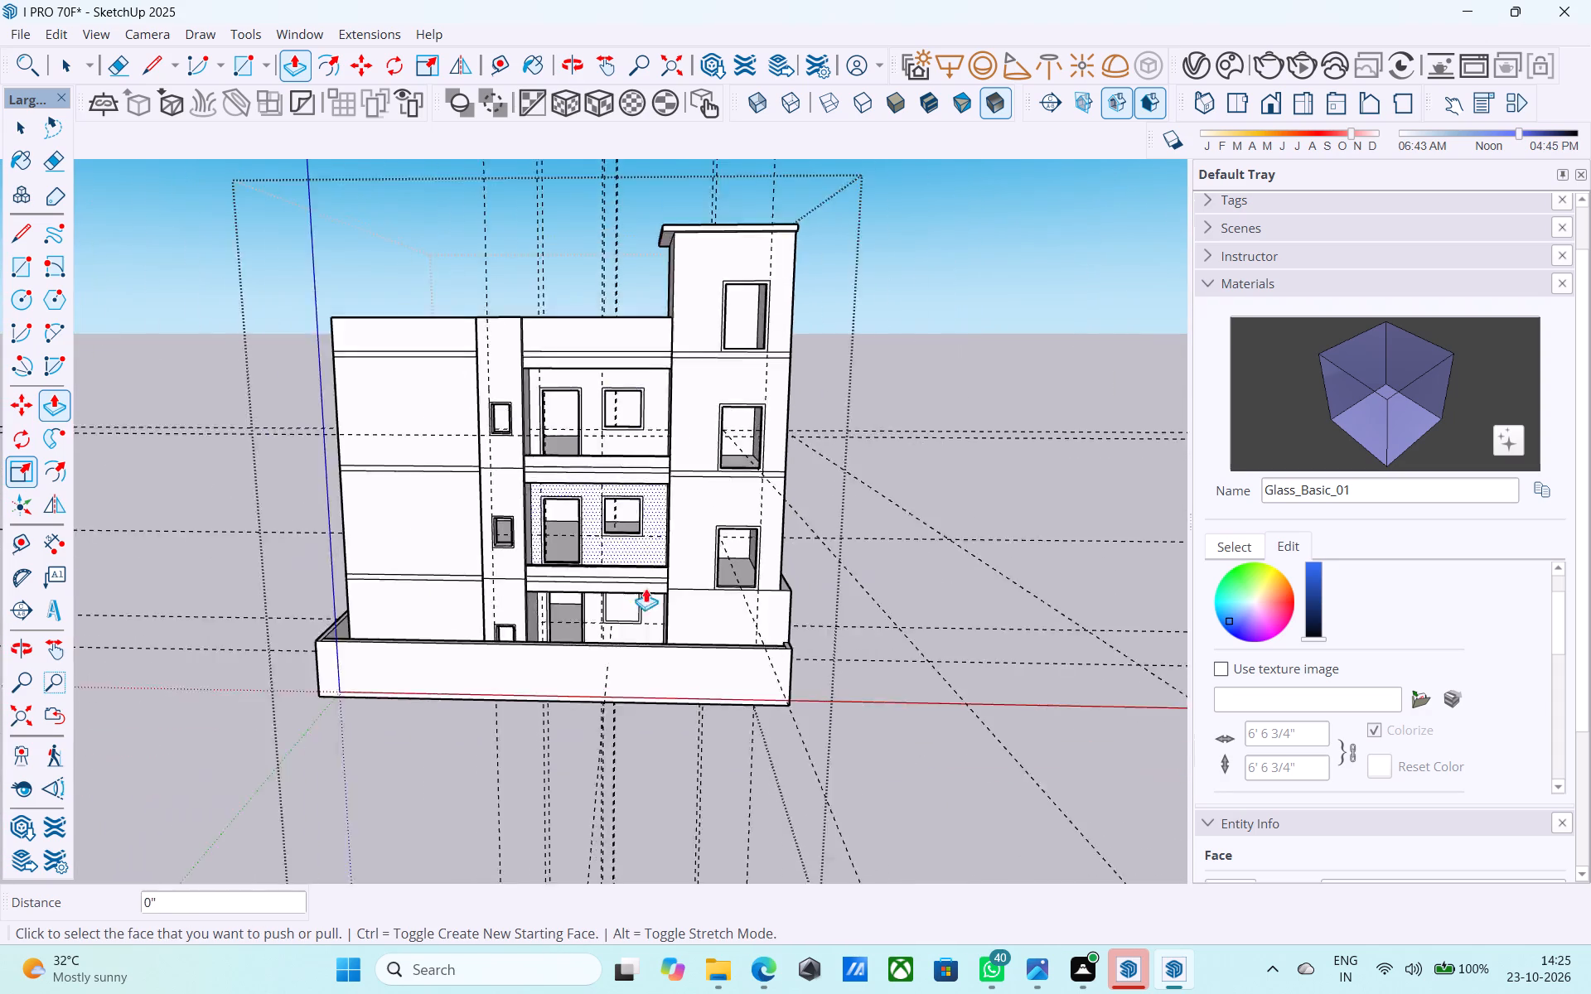
{"action": "scroll", "coordinate": [636, 649], "scroll_direction": "up", "scroll_amount": 16}
{"action": "double_click", "coordinate": [614, 539]}
{"action": "middle_click_drag", "start_coordinate": [631, 526], "coordinate": [573, 499]}
{"action": "scroll", "coordinate": [573, 499], "scroll_direction": "up", "scroll_amount": 2}
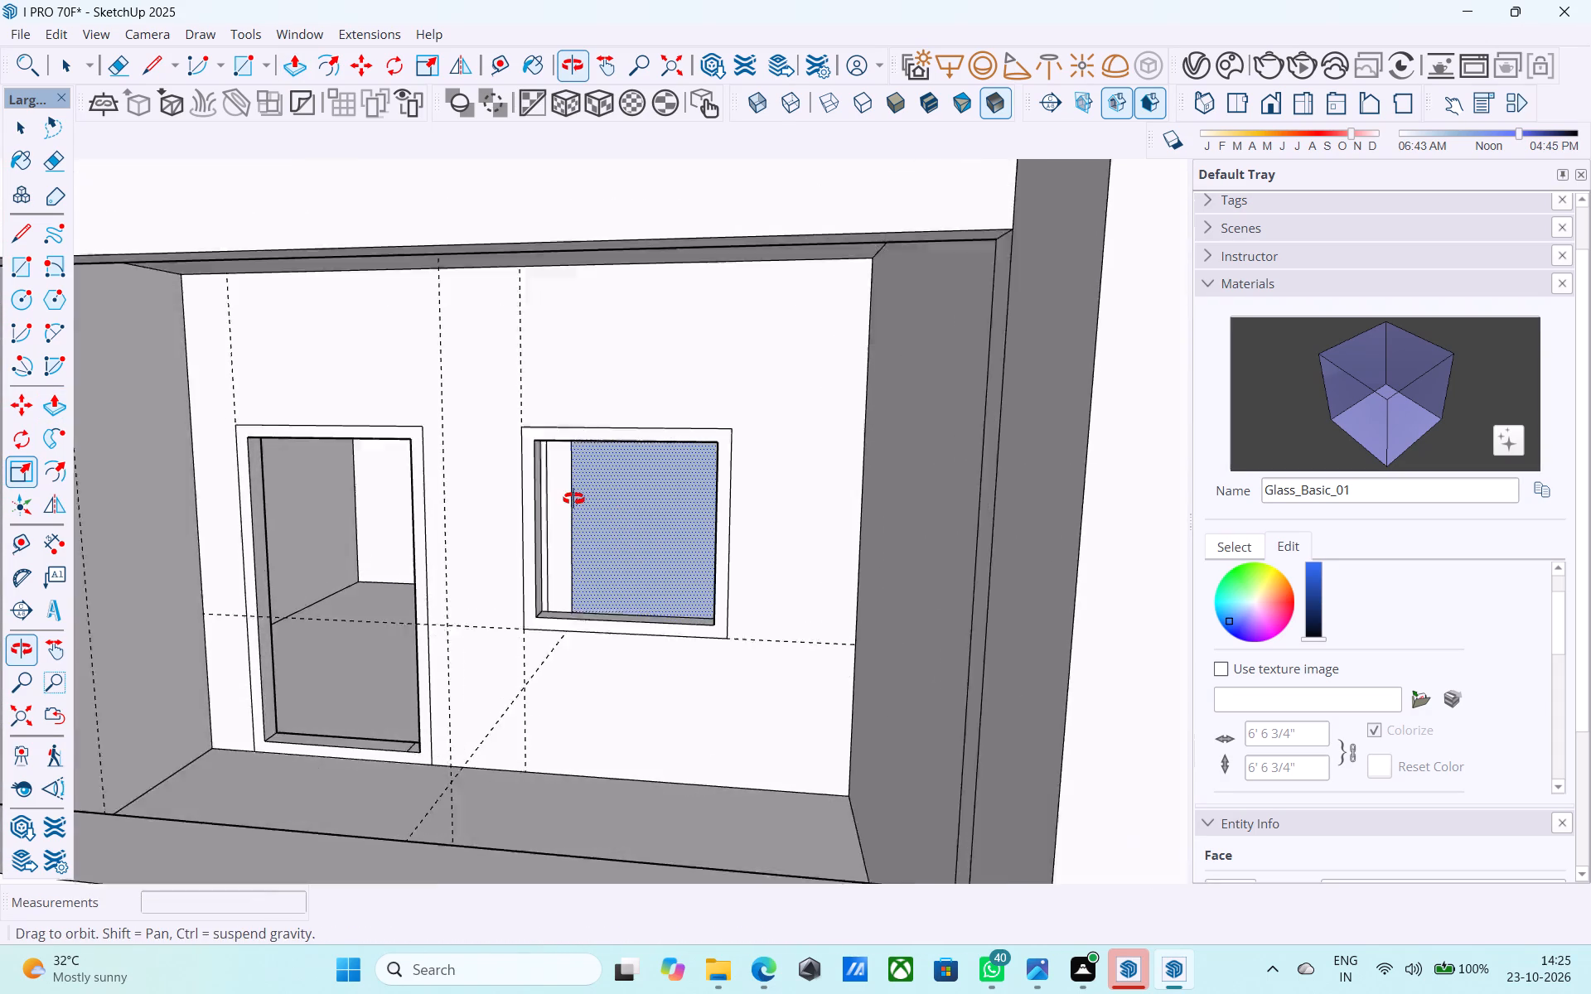
Delete the leftover face inside the ground-floor window opening.
{"action": "middle_click_drag", "start_coordinate": [573, 499], "coordinate": [574, 498]}
{"action": "scroll", "coordinate": [573, 499], "scroll_direction": "up", "scroll_amount": 9}
{"action": "middle_click_drag", "start_coordinate": [615, 537], "coordinate": [603, 605]}
{"action": "scroll", "coordinate": [675, 586], "scroll_direction": "up", "scroll_amount": 1}
{"action": "key", "text": "space"}
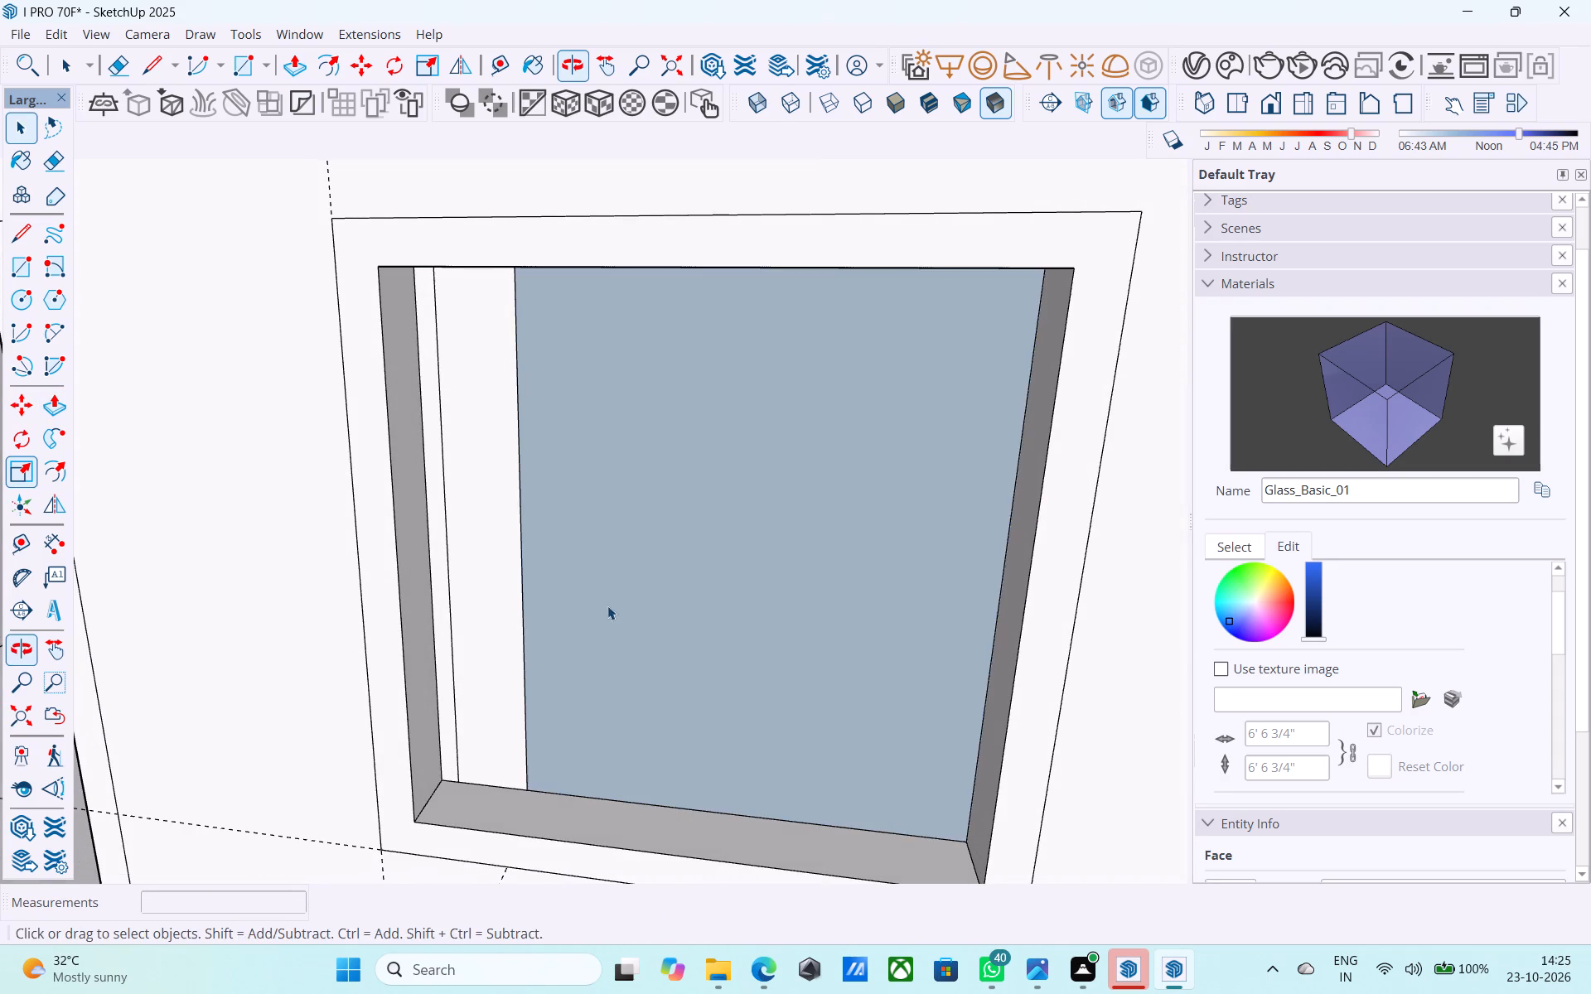
{"action": "left_click", "coordinate": [634, 612]}
{"action": "key", "text": "Delete"}
Examine the ground-floor window opening and the surrounding walls from outside and inside the building.
{"action": "middle_click_drag", "start_coordinate": [634, 612], "coordinate": [713, 516]}
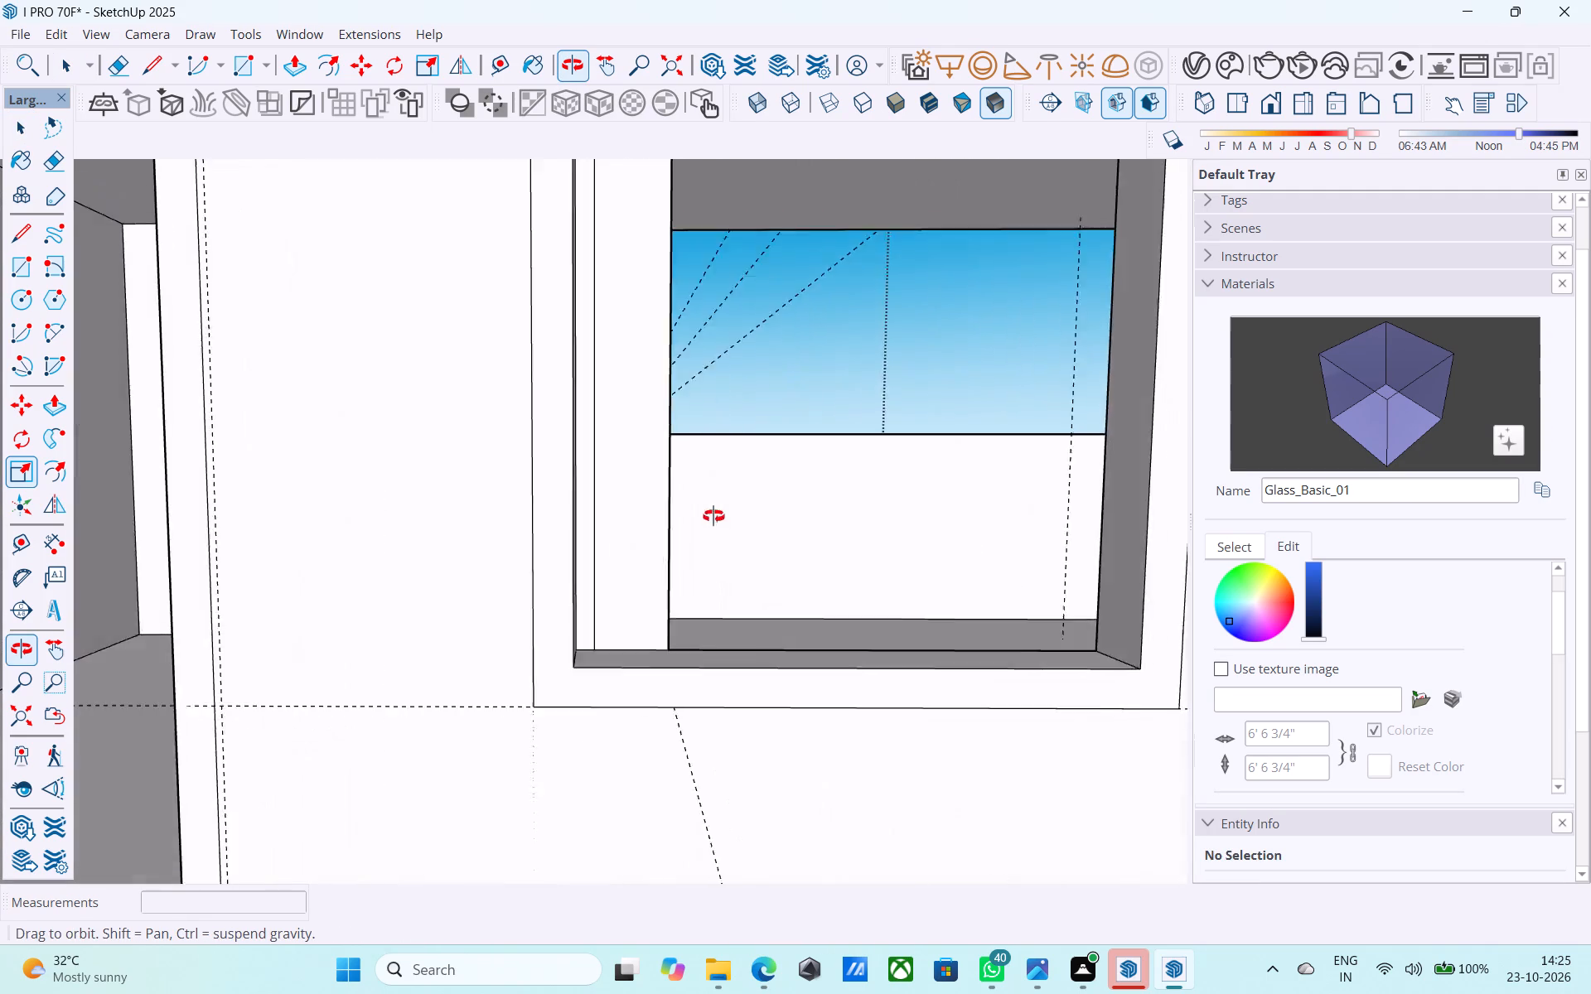
{"action": "middle_click_drag", "start_coordinate": [713, 516], "coordinate": [688, 513]}
{"action": "scroll", "coordinate": [681, 505], "scroll_direction": "down", "scroll_amount": 17}
{"action": "middle_click_drag", "start_coordinate": [712, 519], "coordinate": [486, 596]}
{"action": "scroll", "coordinate": [484, 591], "scroll_direction": "down", "scroll_amount": 3}
{"action": "scroll", "coordinate": [484, 591], "scroll_direction": "up", "scroll_amount": 1}
{"action": "scroll", "coordinate": [484, 591], "scroll_direction": "down", "scroll_amount": 20}
{"action": "scroll", "coordinate": [484, 591], "scroll_direction": "down", "scroll_amount": 2}
{"action": "middle_click_drag", "start_coordinate": [662, 540], "coordinate": [225, 555]}
{"action": "middle_click_drag", "start_coordinate": [337, 532], "coordinate": [265, 515]}
{"action": "middle_click_drag", "start_coordinate": [264, 514], "coordinate": [997, 507]}
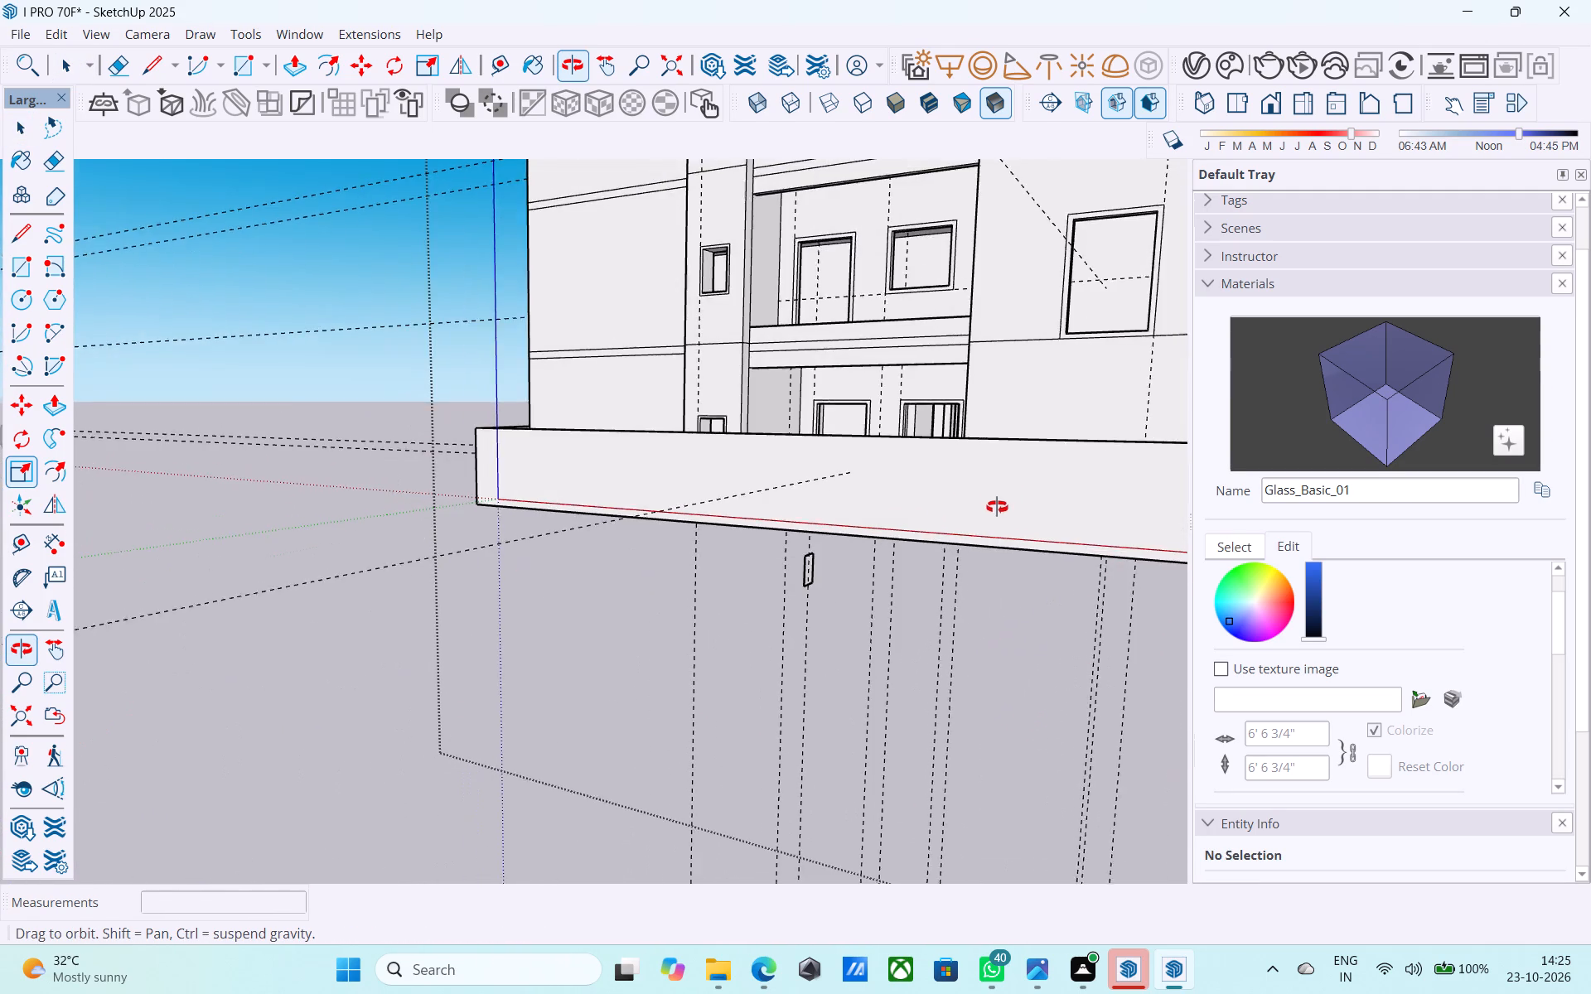
{"action": "middle_click_drag", "start_coordinate": [997, 507], "coordinate": [982, 515]}
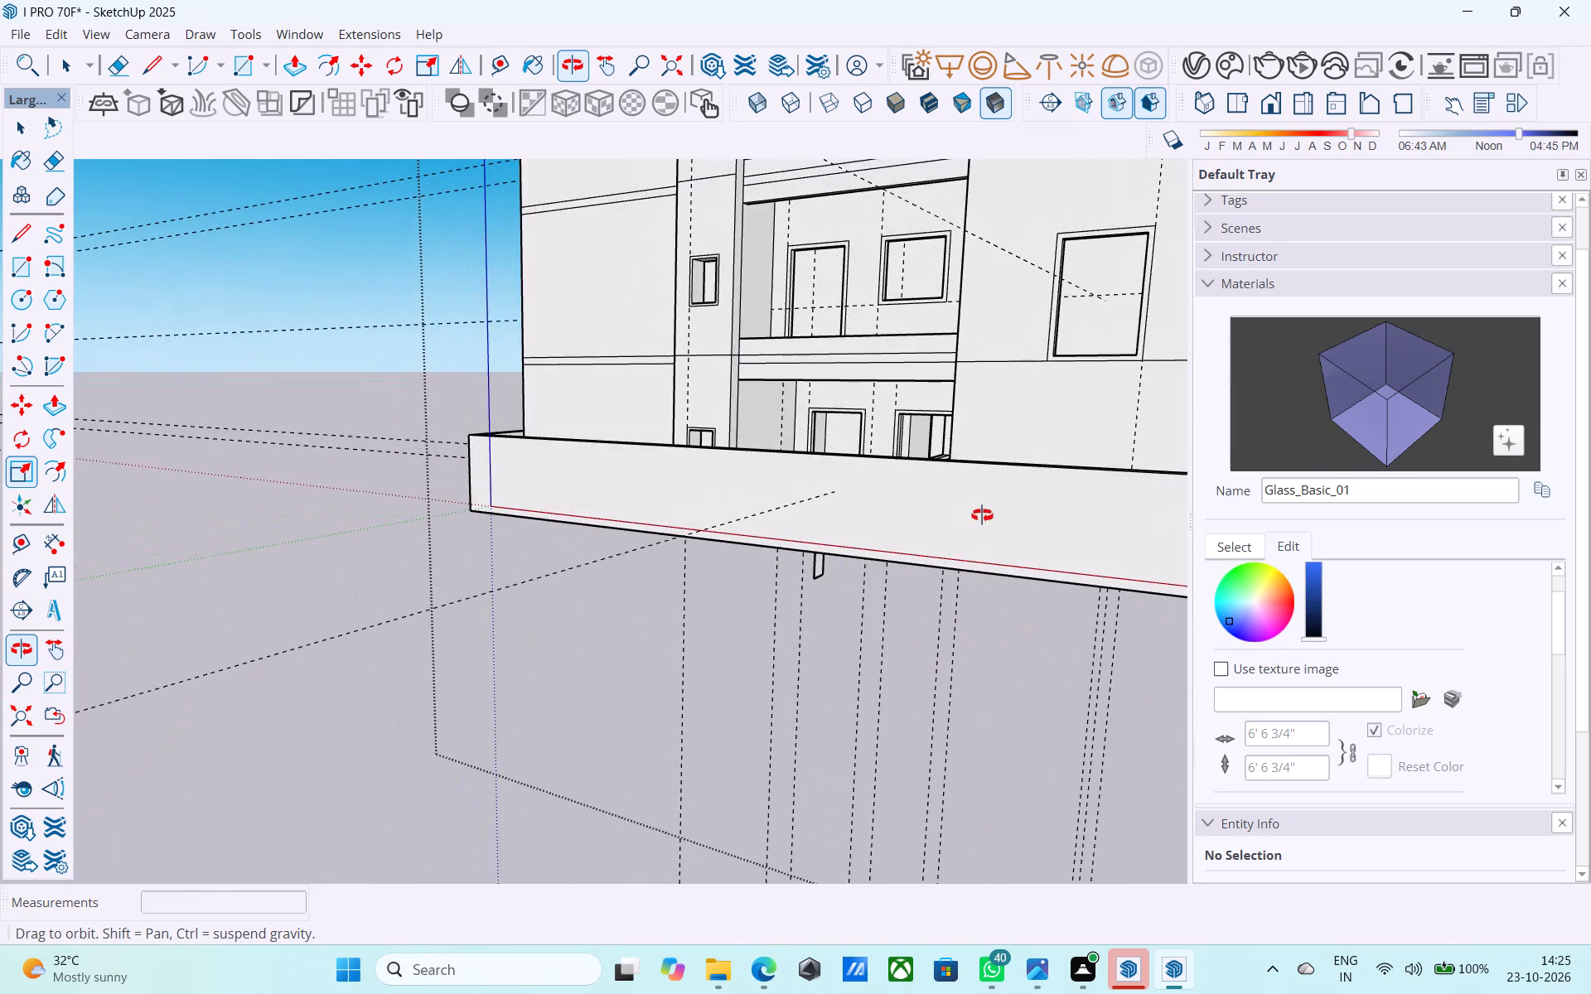
{"action": "middle_click_drag", "start_coordinate": [982, 515], "coordinate": [1057, 558]}
{"action": "scroll", "coordinate": [910, 488], "scroll_direction": "up", "scroll_amount": 10}
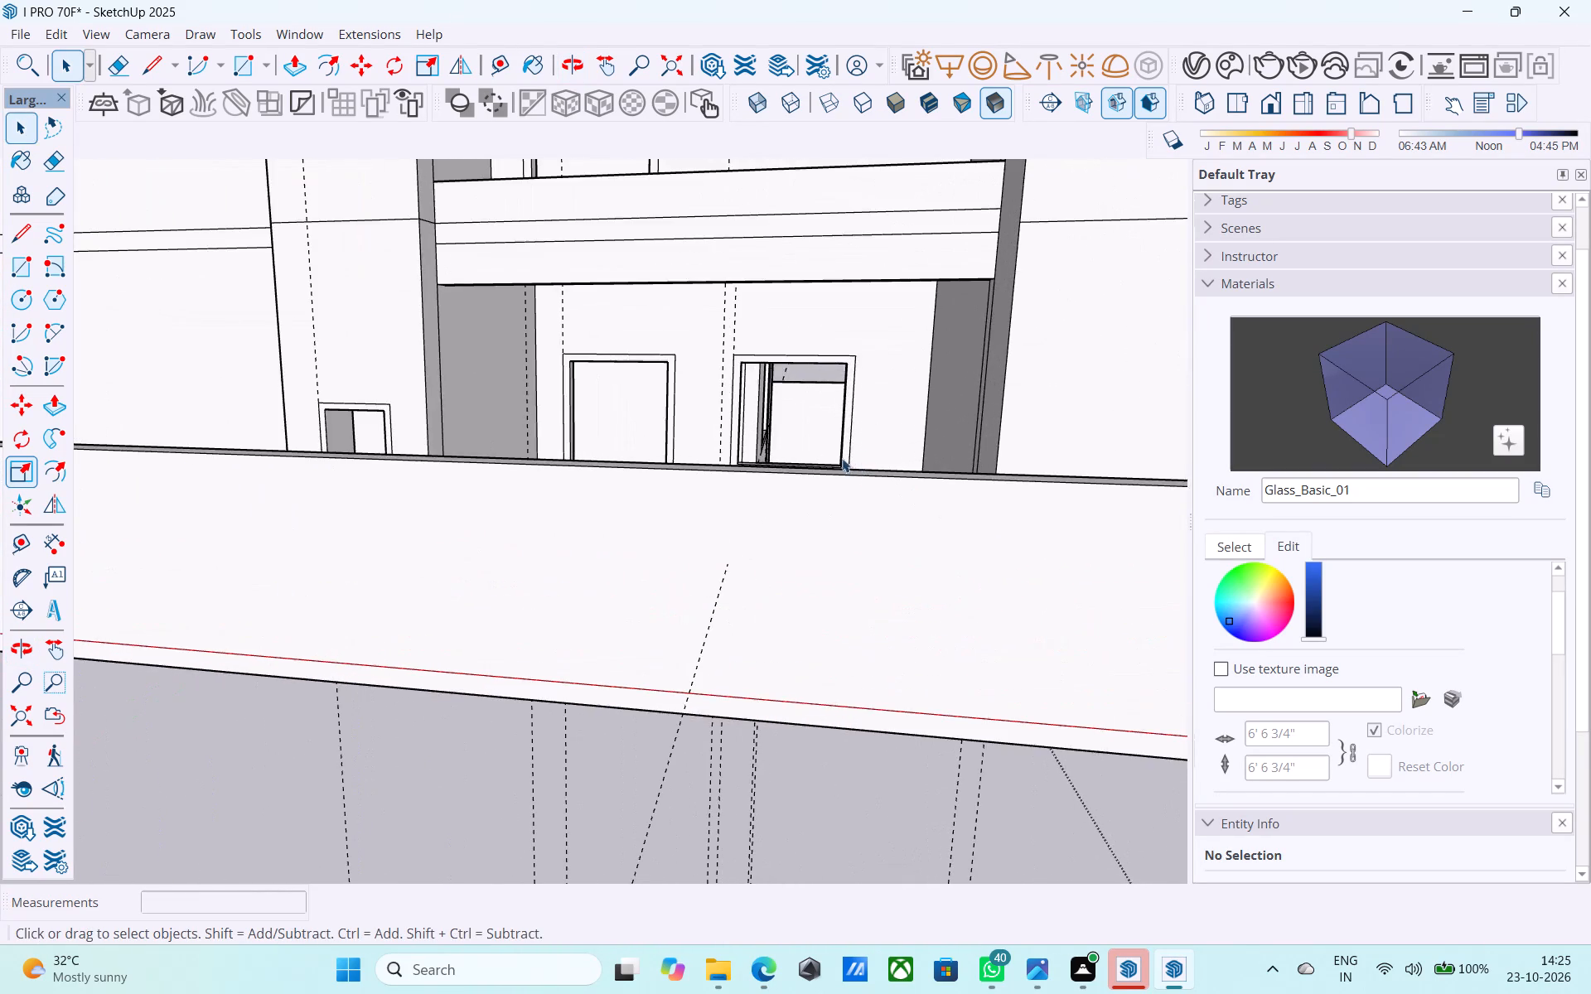
{"action": "middle_click_drag", "start_coordinate": [836, 458], "coordinate": [370, 496]}
{"action": "scroll", "coordinate": [859, 388], "scroll_direction": "down", "scroll_amount": 10}
{"action": "middle_click_drag", "start_coordinate": [798, 473], "coordinate": [549, 448]}
{"action": "scroll", "coordinate": [472, 428], "scroll_direction": "up", "scroll_amount": 11}
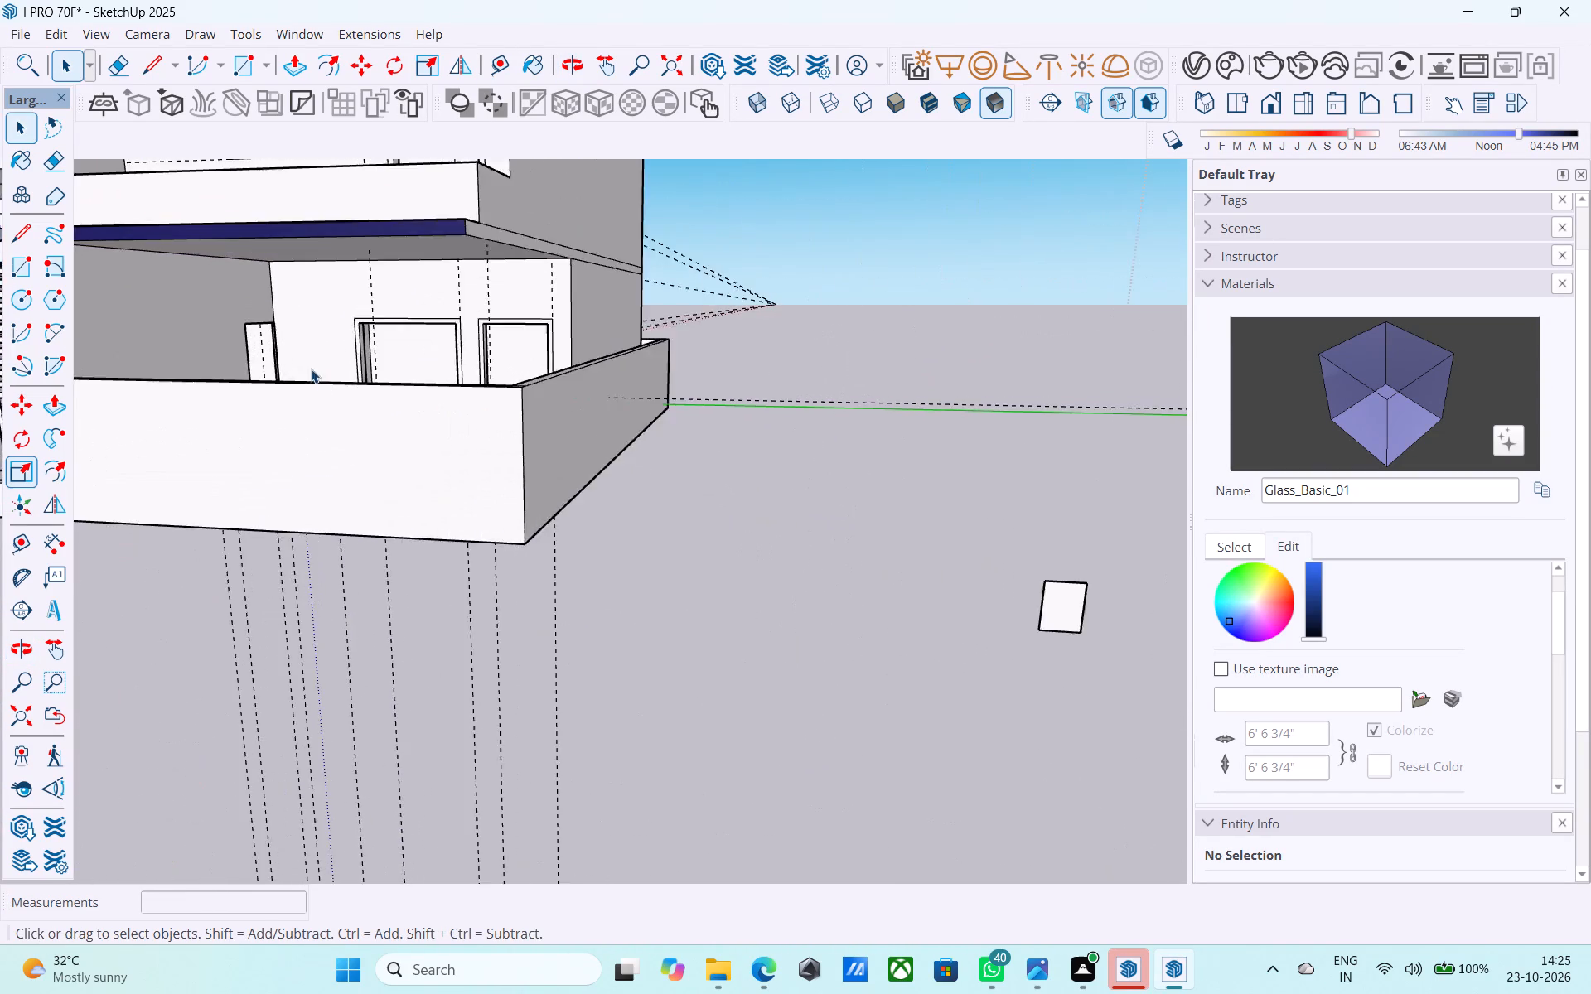
{"action": "scroll", "coordinate": [311, 369], "scroll_direction": "up", "scroll_amount": 10}
{"action": "middle_click_drag", "start_coordinate": [295, 379], "coordinate": [435, 496], "text": "shift"}
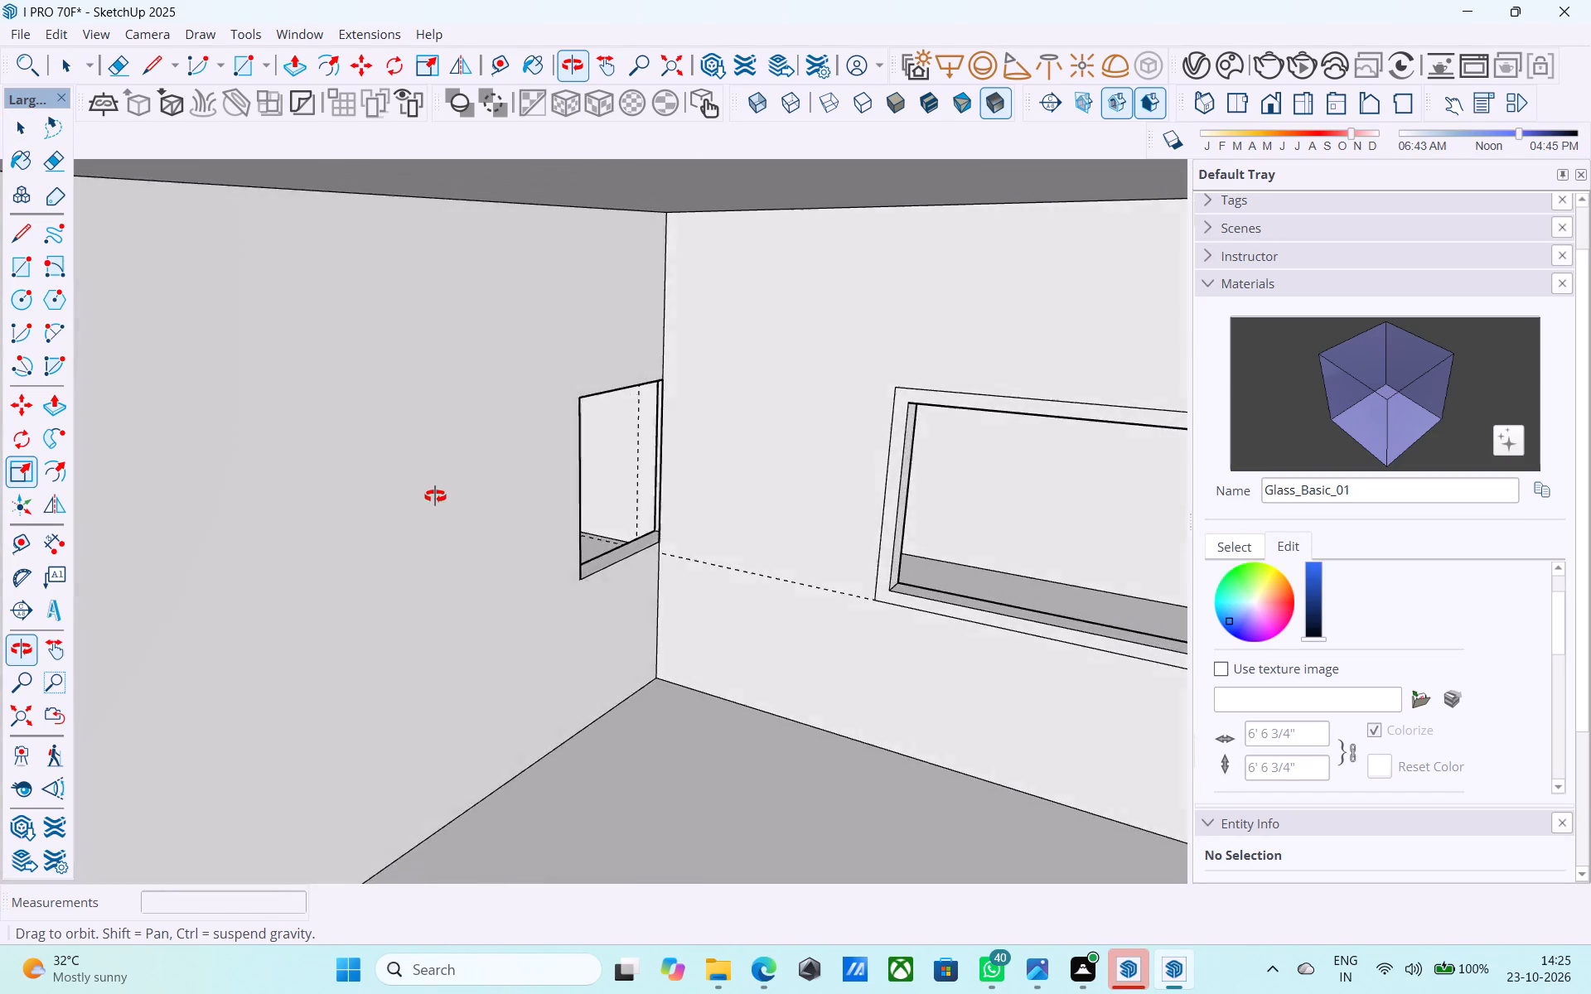
{"action": "middle_click_drag", "start_coordinate": [435, 496], "coordinate": [1104, 485], "text": "shift"}
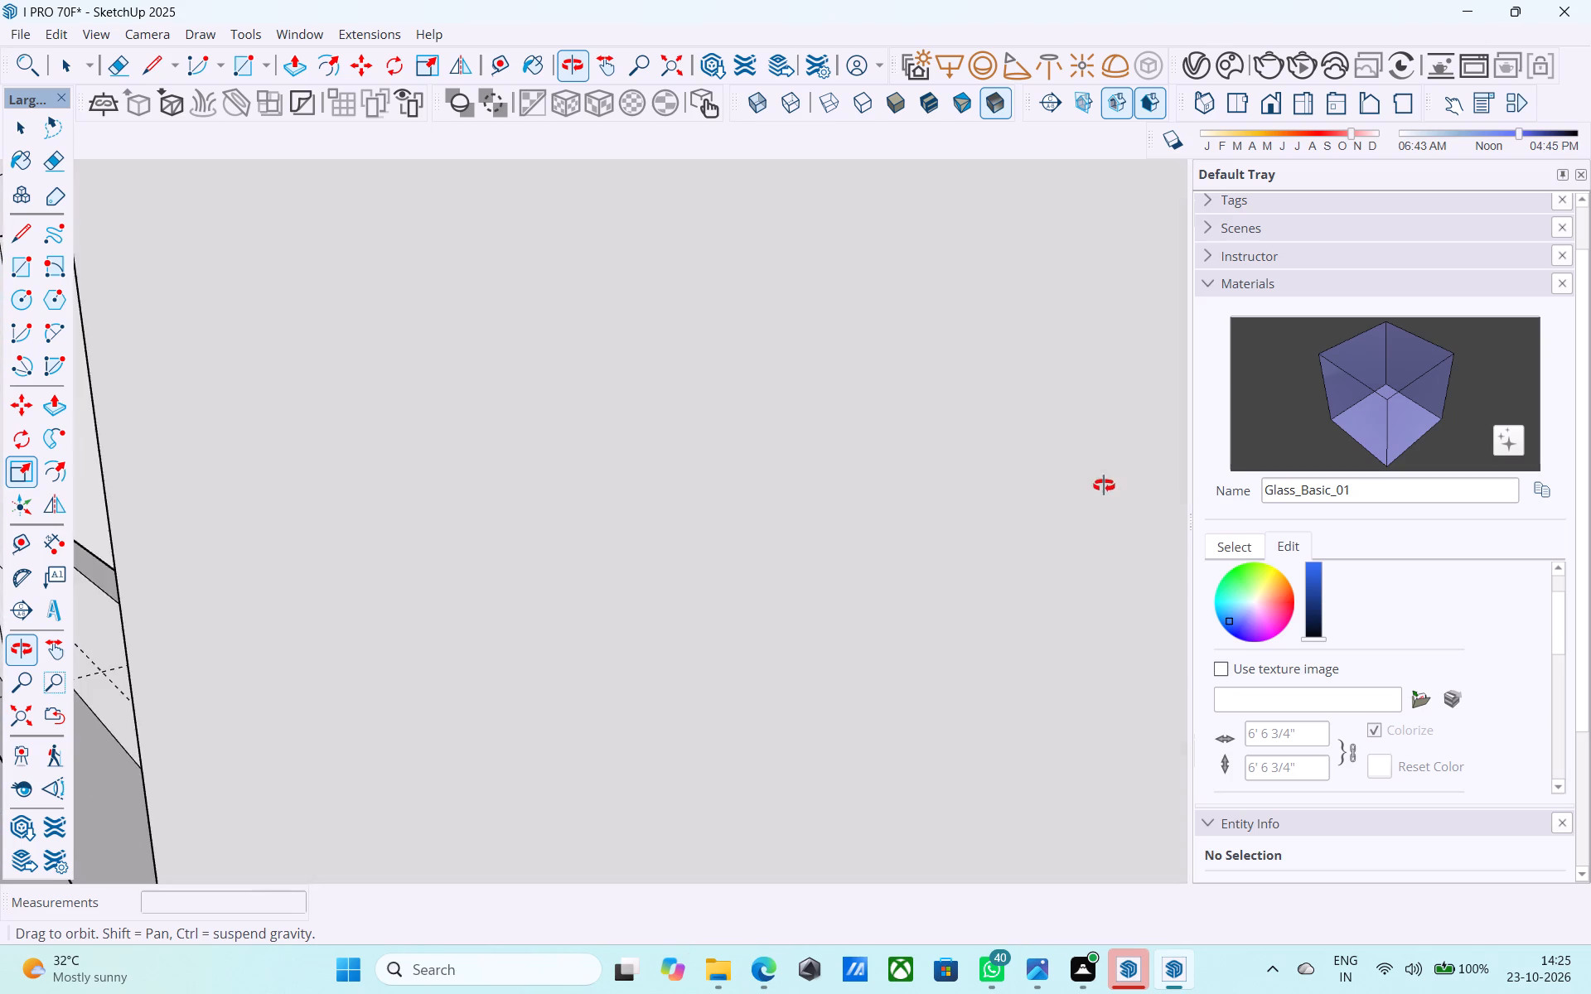
{"action": "middle_click_drag", "start_coordinate": [1104, 485], "coordinate": [1130, 387], "text": "shift"}
{"action": "scroll", "coordinate": [995, 405], "scroll_direction": "down", "scroll_amount": 20}
{"action": "scroll", "coordinate": [995, 405], "scroll_direction": "down", "scroll_amount": 12}
{"action": "middle_click_drag", "start_coordinate": [631, 520], "coordinate": [864, 630]}
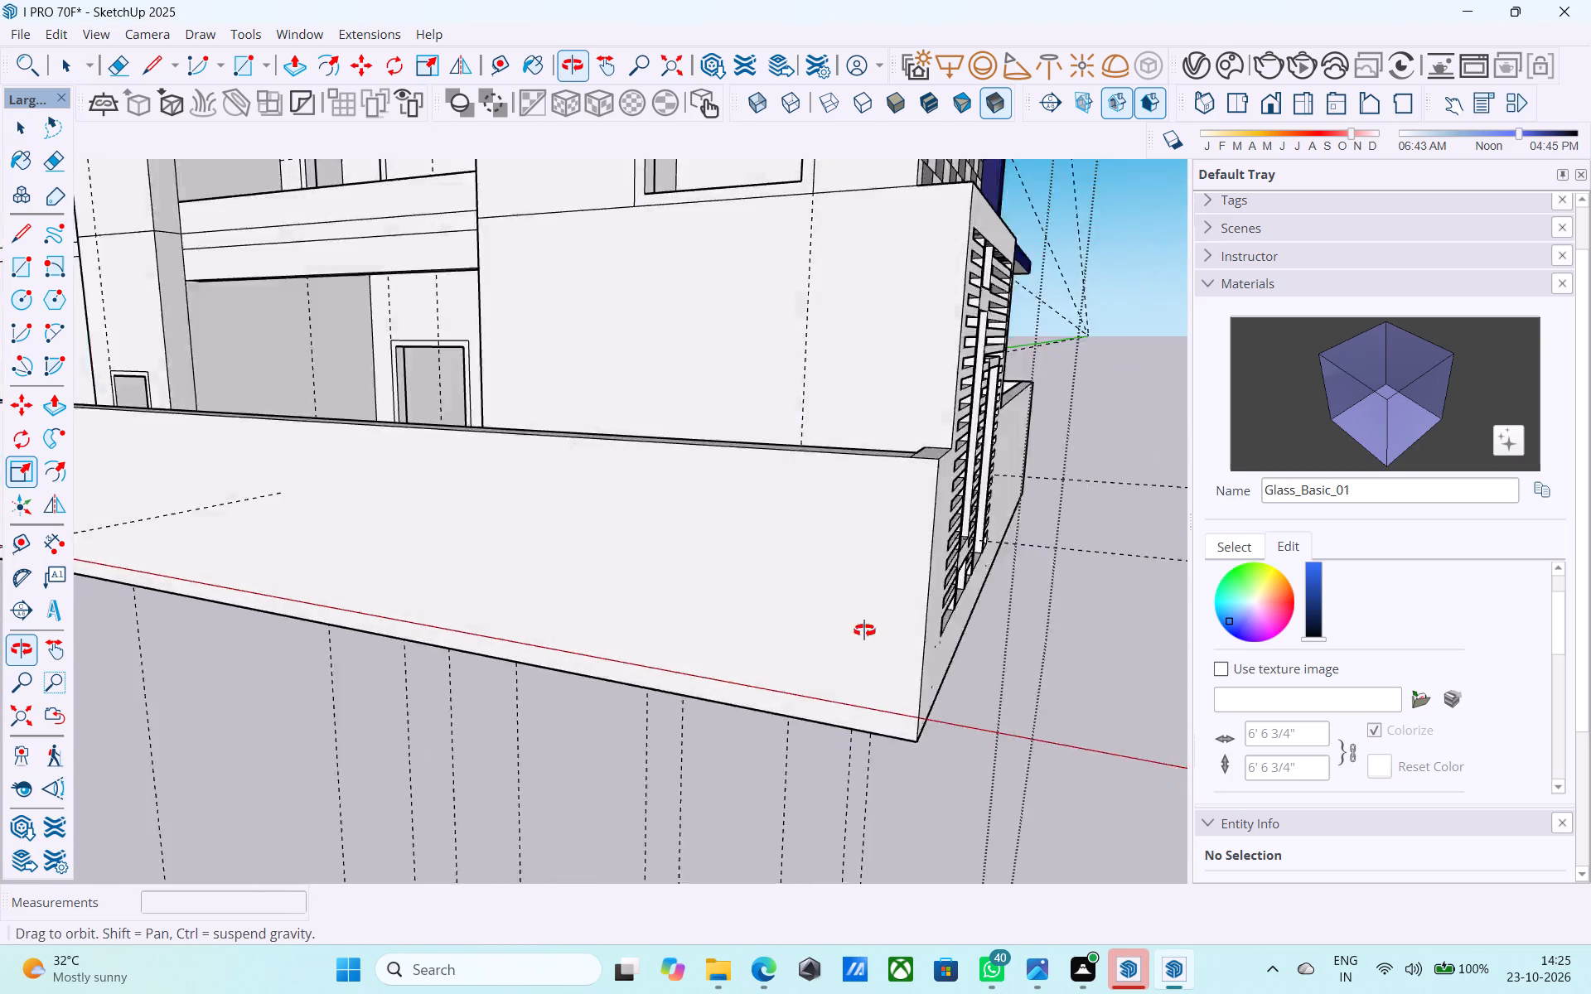
{"action": "middle_click_drag", "start_coordinate": [864, 630], "coordinate": [881, 634]}
{"action": "scroll", "coordinate": [999, 561], "scroll_direction": "down", "scroll_amount": 6}
{"action": "scroll", "coordinate": [610, 345], "scroll_direction": "up", "scroll_amount": 6}
Undo the leftover-face deletion and the 6" push in the ground-floor side window.
{"action": "key", "text": "ctrl+z"}
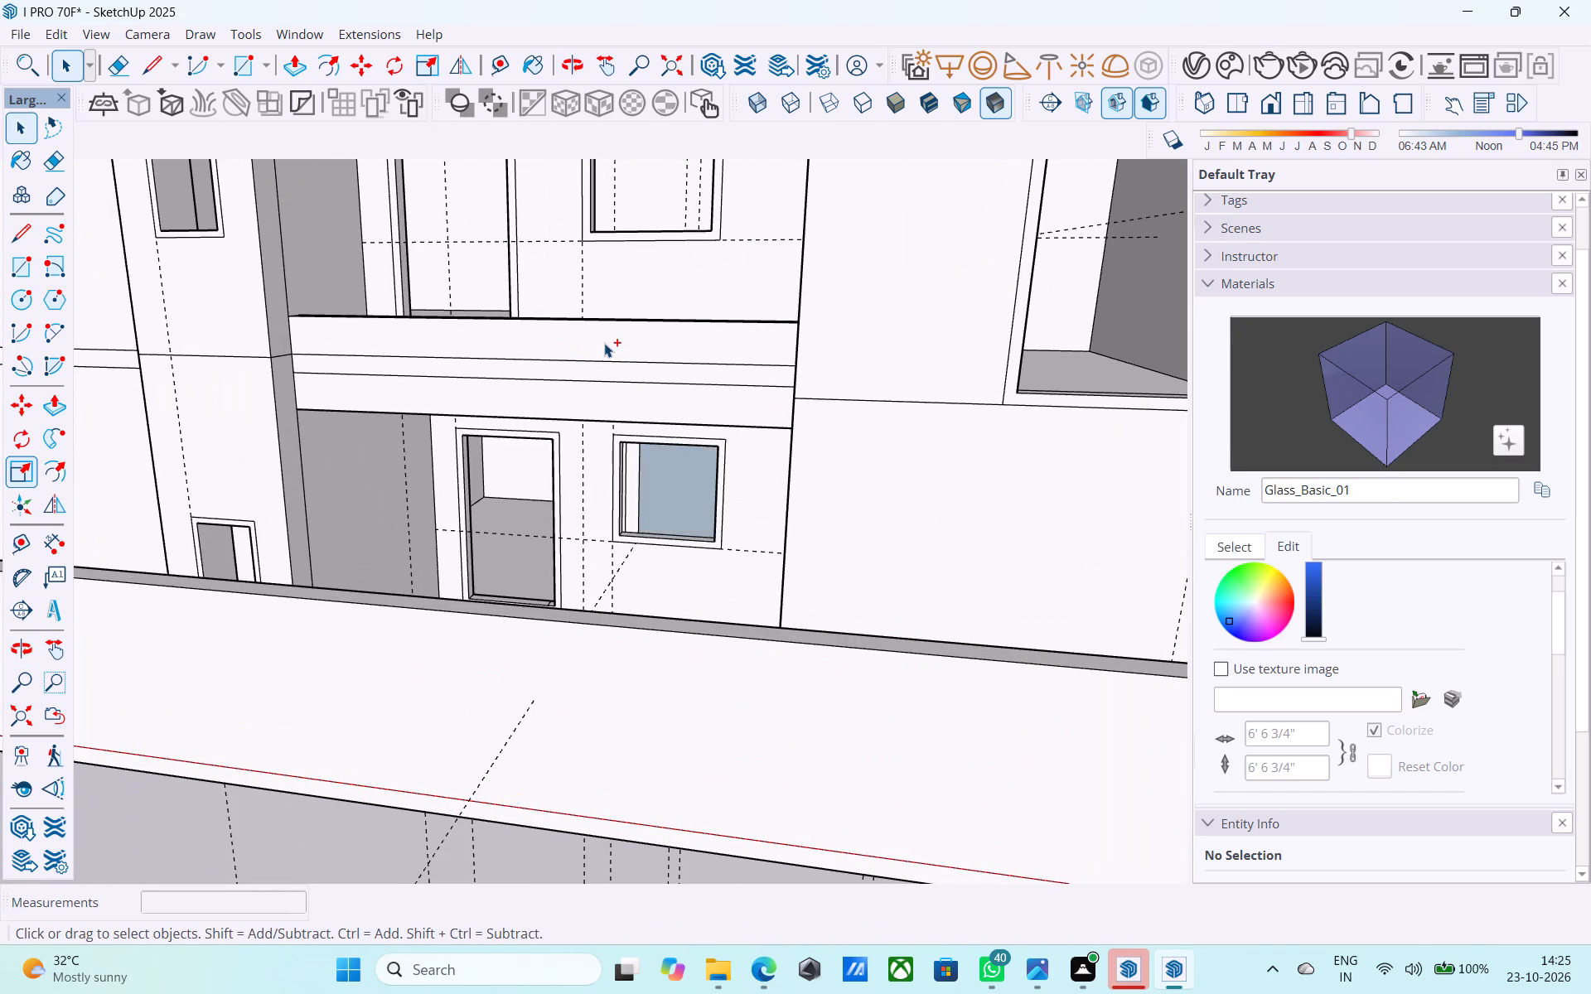
{"action": "key", "text": "ctrl+z"}
{"action": "key", "text": "space"}
Pull the frame face of the ground-floor side window out 4".
{"action": "middle_click_drag", "start_coordinate": [648, 427], "coordinate": [636, 417]}
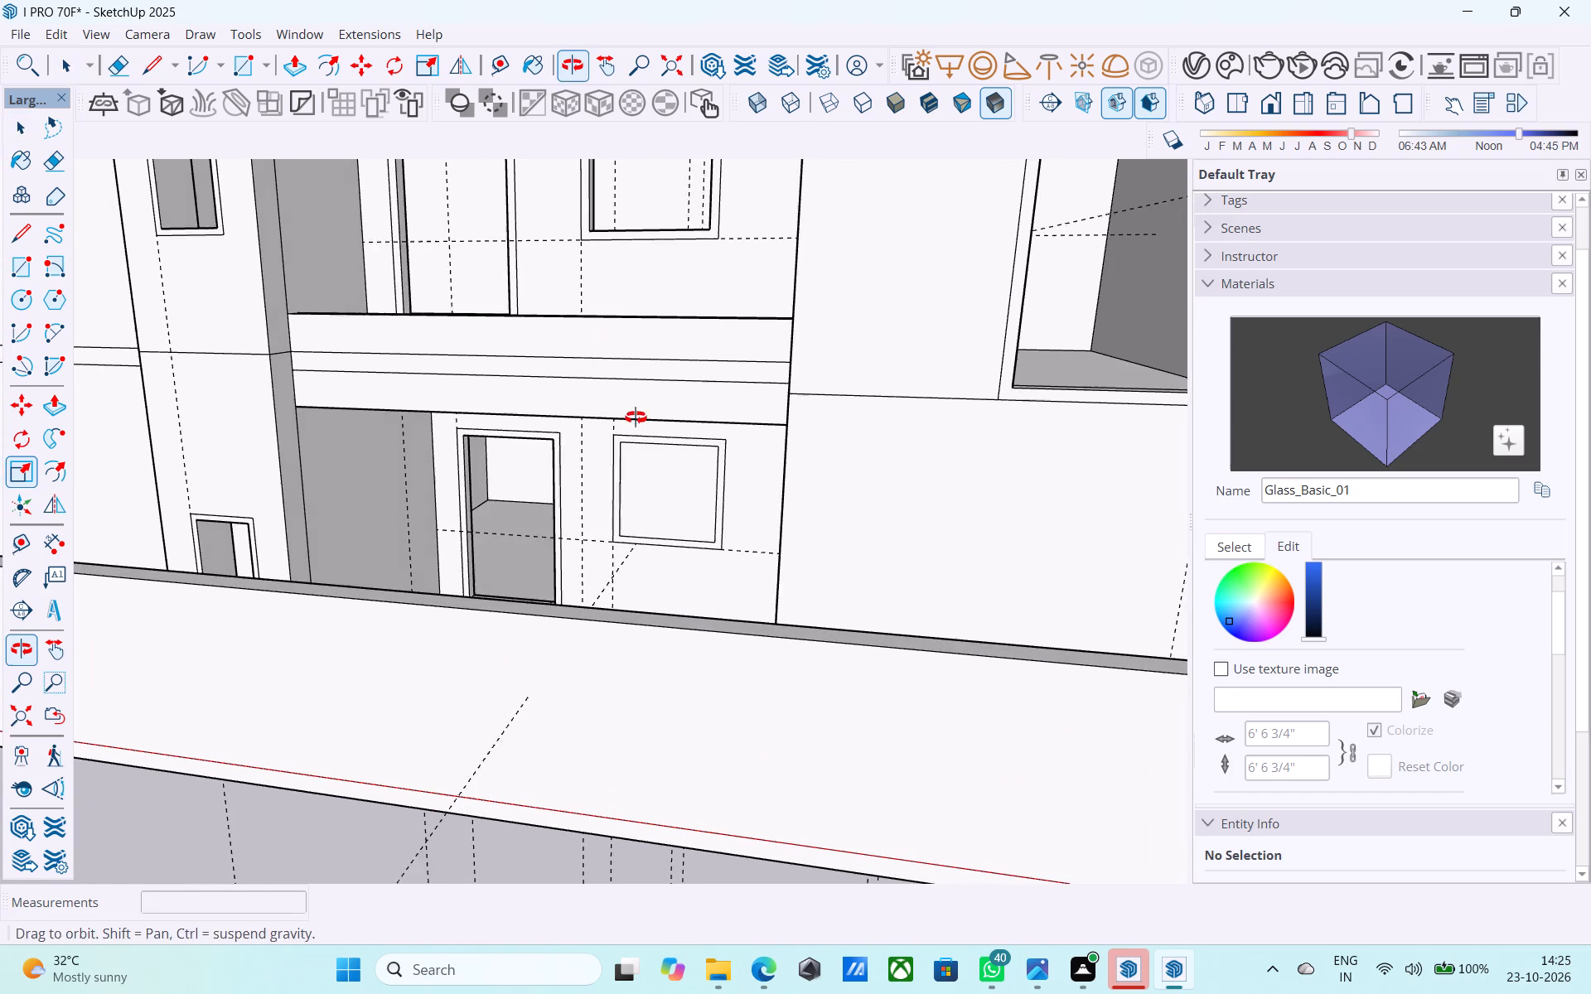
{"action": "middle_click_drag", "start_coordinate": [636, 417], "coordinate": [635, 417]}
{"action": "scroll", "coordinate": [636, 429], "scroll_direction": "up", "scroll_amount": 10}
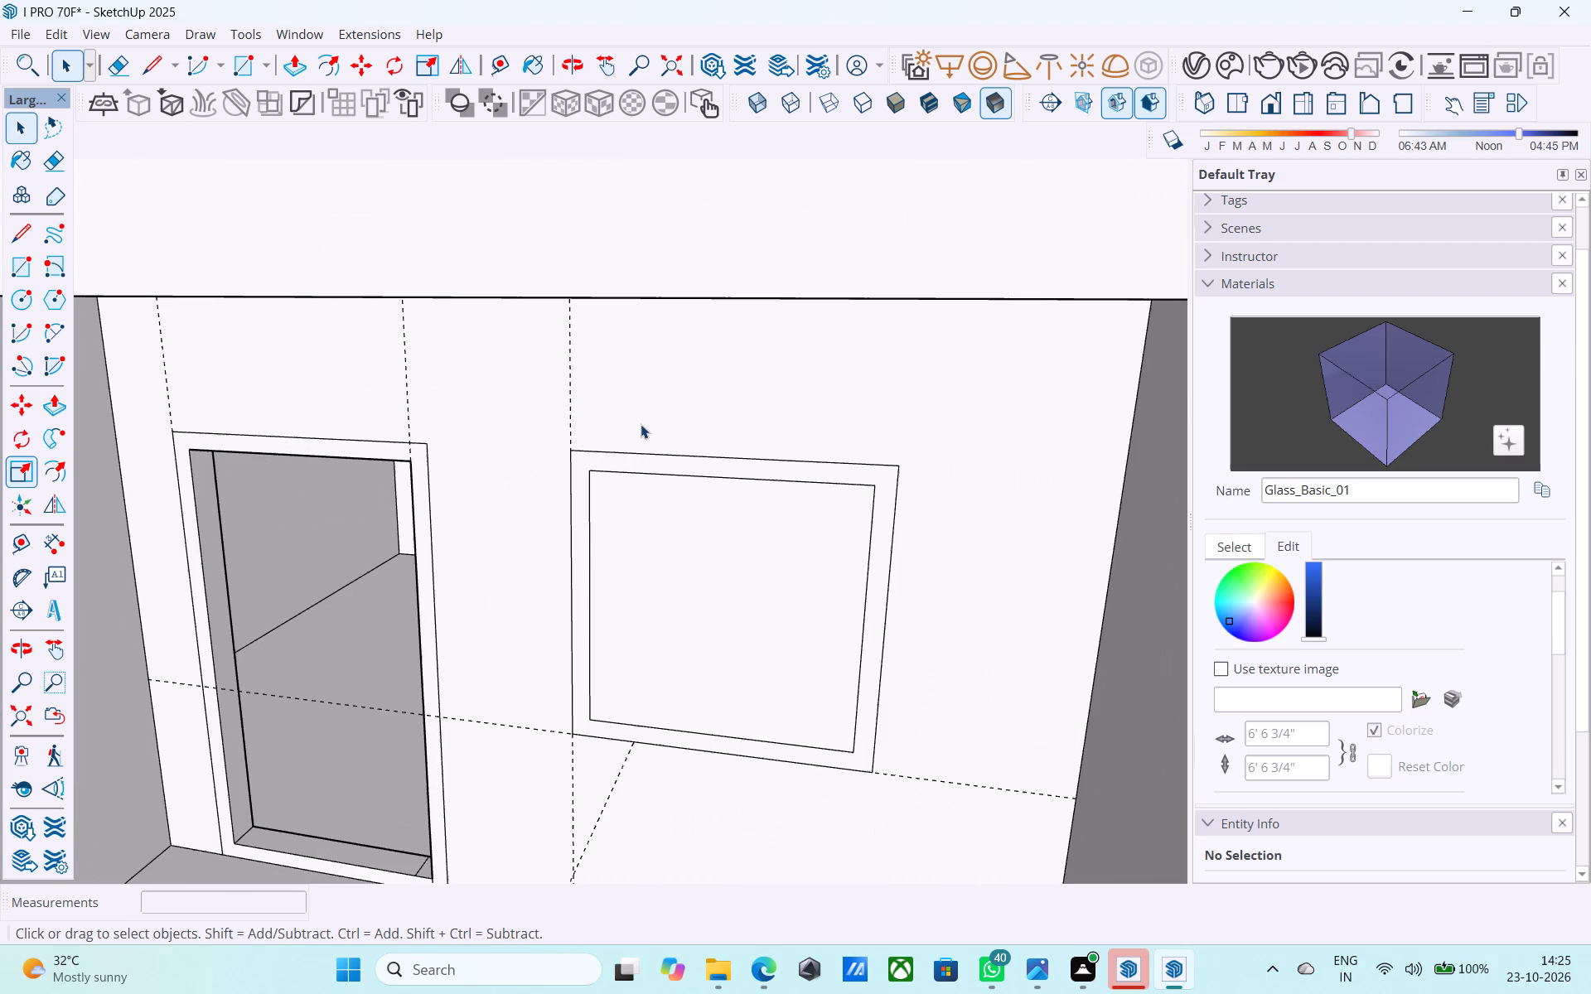
{"action": "left_click", "coordinate": [638, 456]}
{"action": "left_click", "coordinate": [642, 465]}
{"action": "key", "text": "p"}
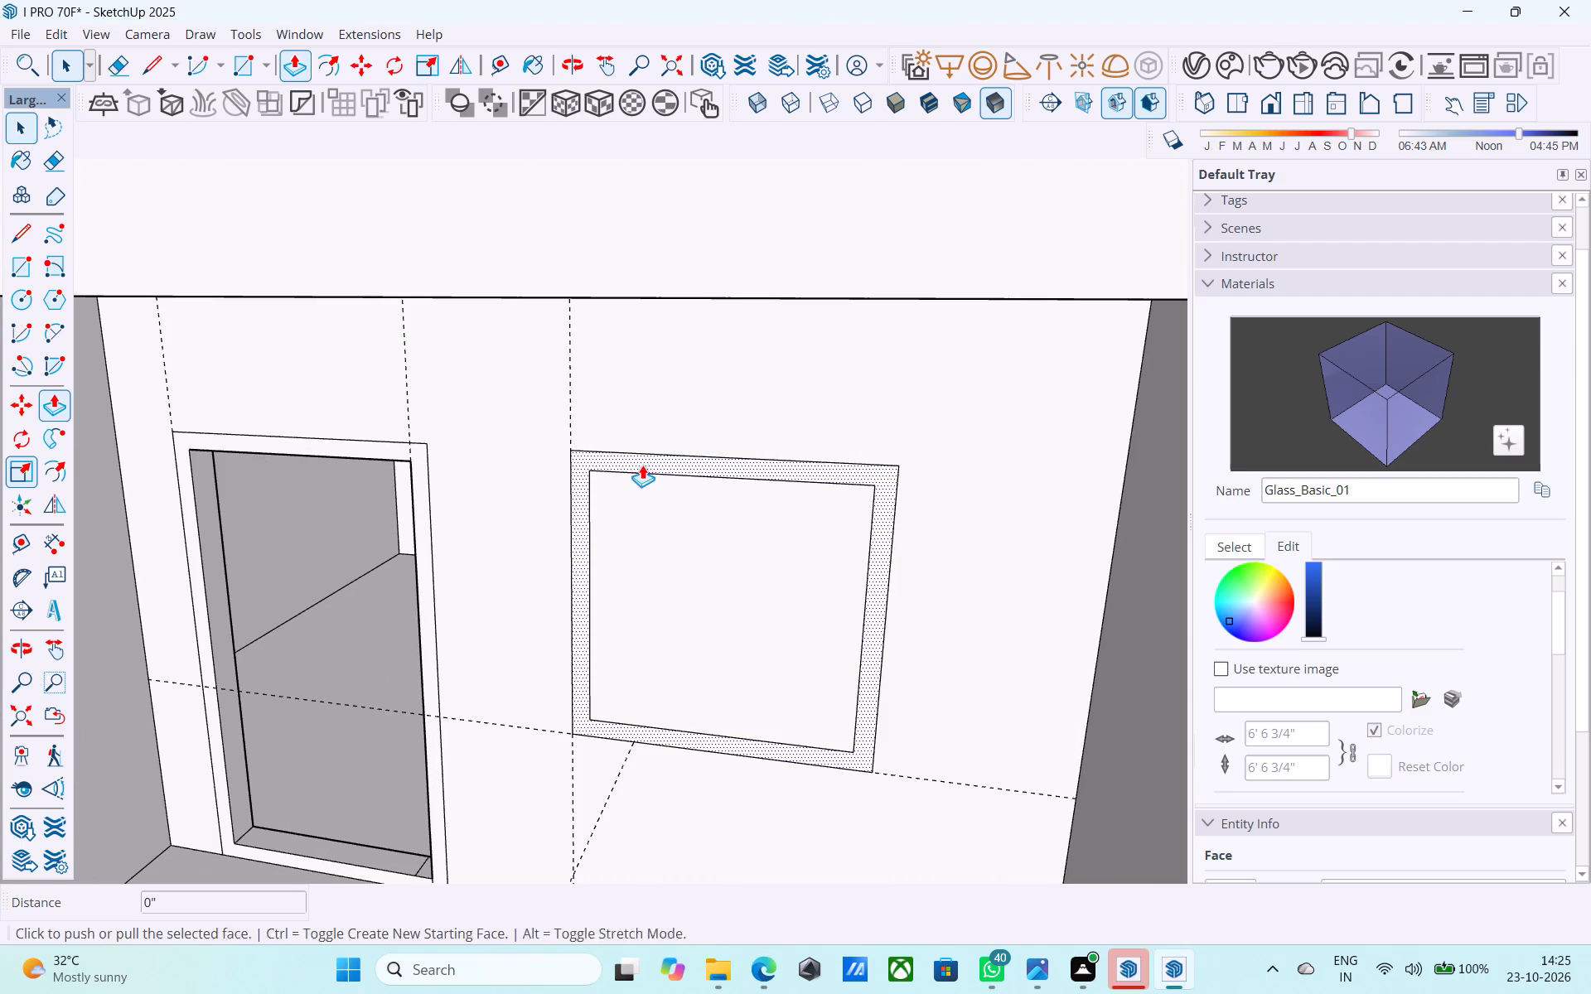
{"action": "left_click", "coordinate": [642, 465]}
{"action": "type", "text": "4\""}
{"action": "key", "text": "Return"}
{"action": "key", "text": "space"}
Repeat the 4" pull on the frame face of the lower balcony's side window.
{"action": "scroll", "coordinate": [629, 472], "scroll_direction": "down", "scroll_amount": 5}
{"action": "middle_click_drag", "start_coordinate": [629, 472], "coordinate": [621, 700]}
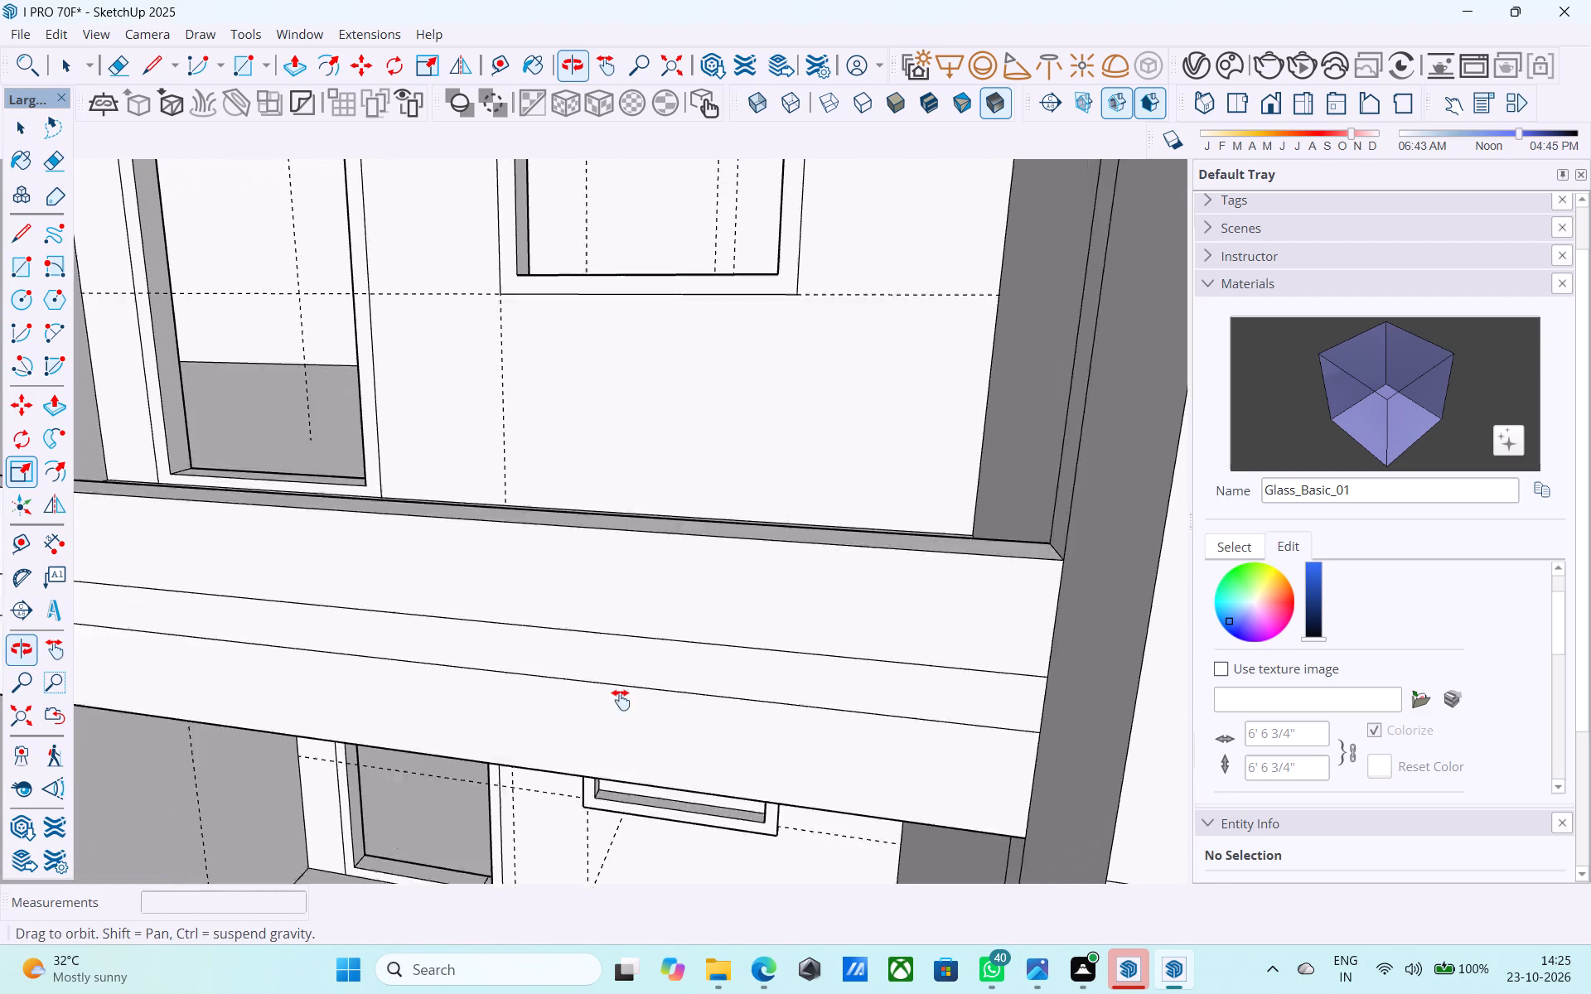
{"action": "middle_click_drag", "start_coordinate": [621, 700], "coordinate": [621, 712]}
{"action": "middle_click_drag", "start_coordinate": [686, 420], "coordinate": [664, 606], "text": "shift"}
{"action": "scroll", "coordinate": [772, 535], "scroll_direction": "up", "scroll_amount": 4}
{"action": "left_click", "coordinate": [762, 522]}
{"action": "key", "text": "p"}
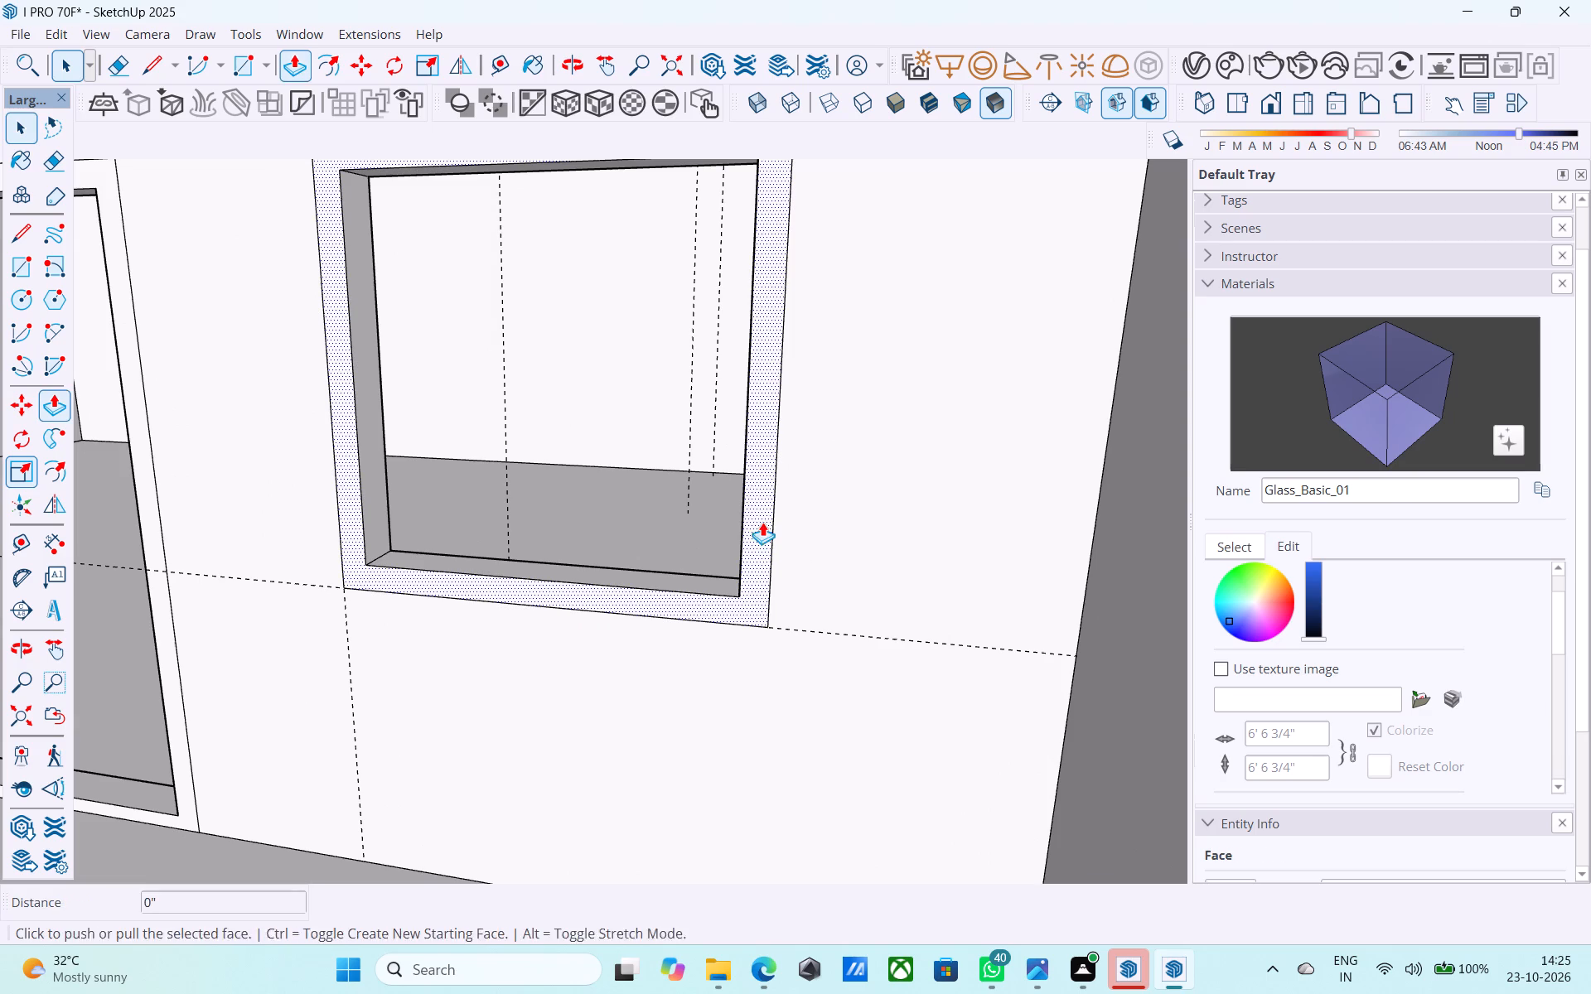
{"action": "double_click", "coordinate": [762, 522]}
Repeat the 4" pull on the frame face of the upper balcony's side window.
{"action": "scroll", "coordinate": [758, 518], "scroll_direction": "down", "scroll_amount": 6}
{"action": "middle_click_drag", "start_coordinate": [757, 514], "coordinate": [764, 670]}
{"action": "middle_click_drag", "start_coordinate": [802, 396], "coordinate": [786, 762], "text": "shift"}
{"action": "middle_click_drag", "start_coordinate": [742, 433], "coordinate": [682, 608], "text": "shift"}
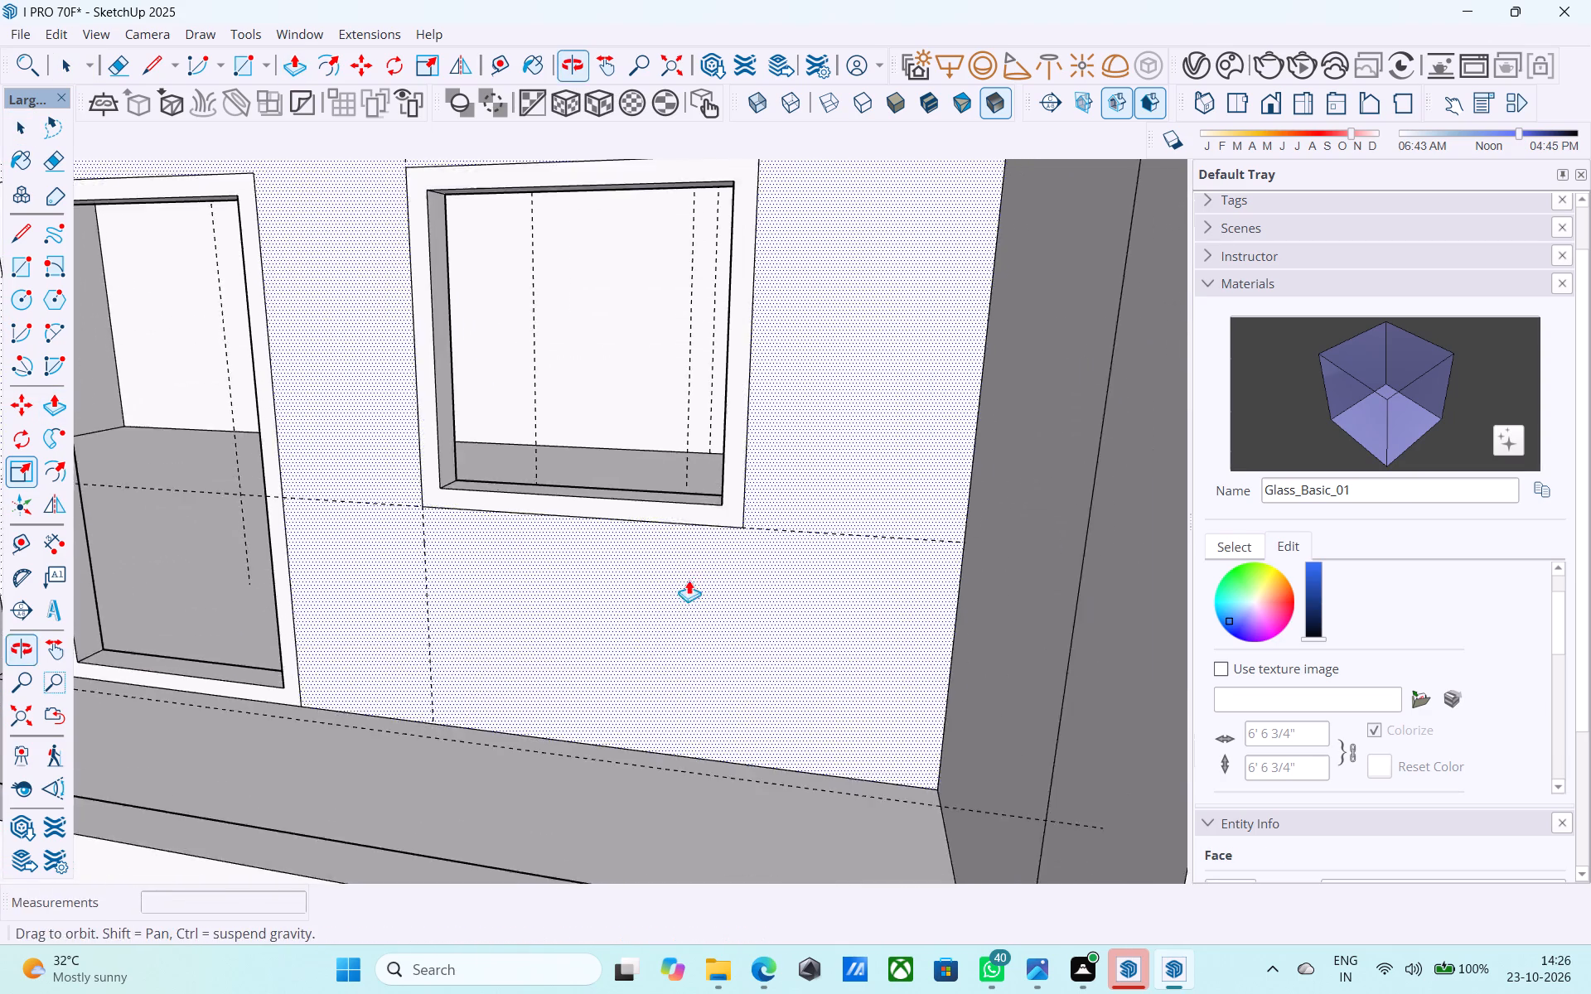
{"action": "scroll", "coordinate": [704, 533], "scroll_direction": "up", "scroll_amount": 5}
{"action": "double_click", "coordinate": [728, 464]}
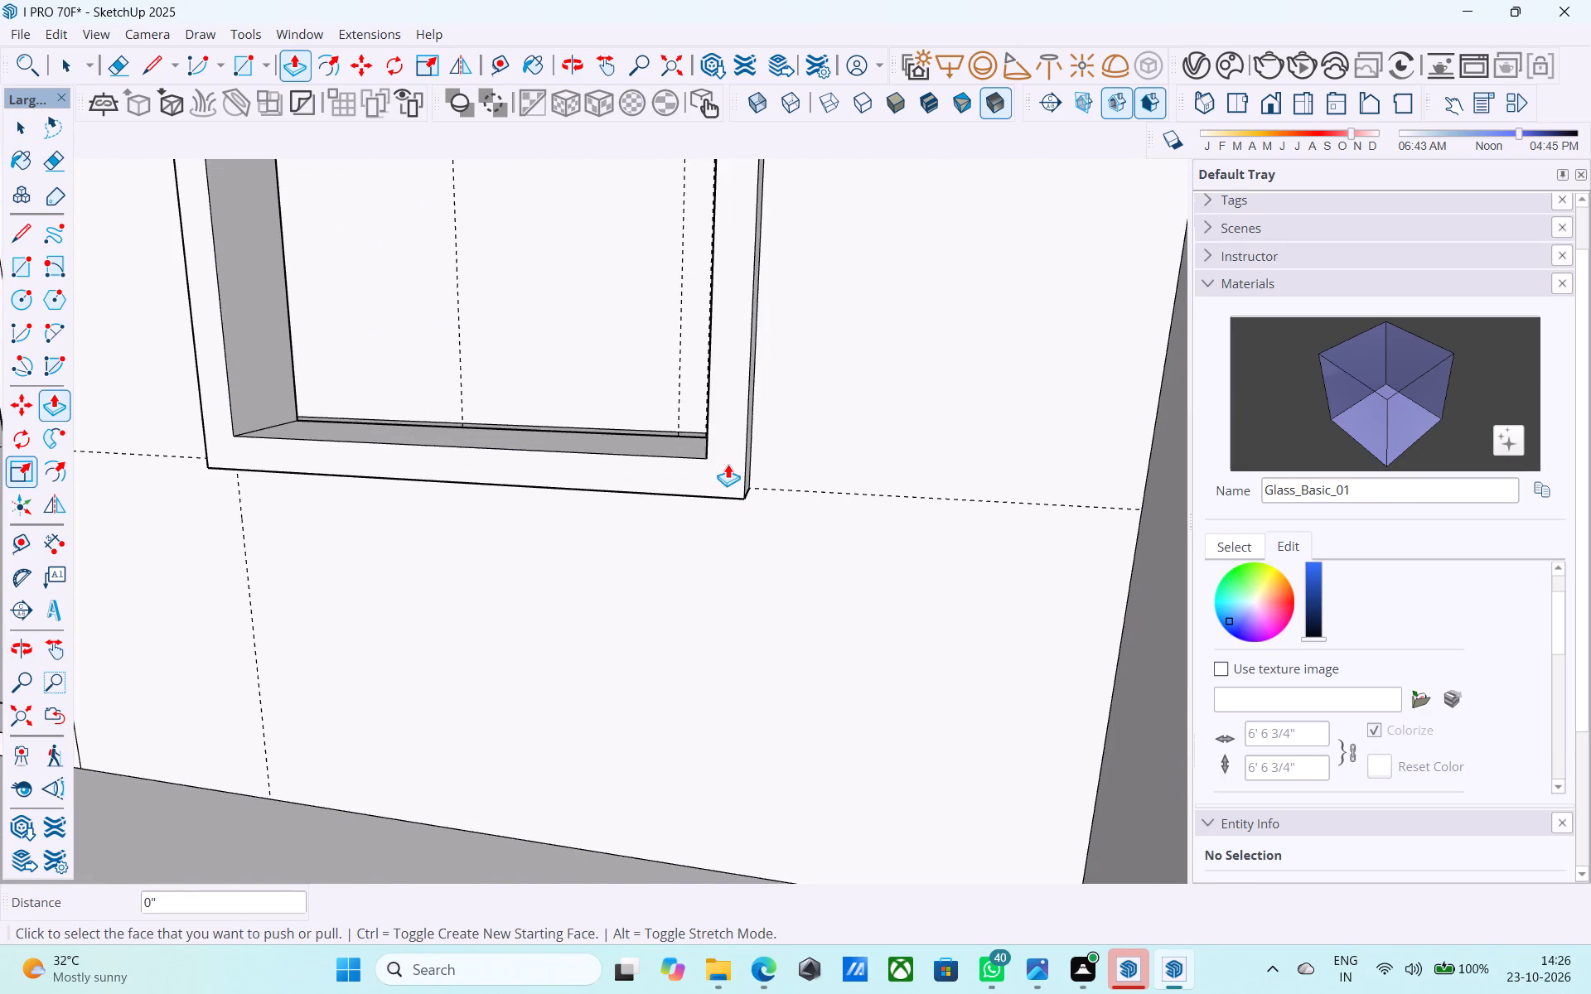
Save the building model.
{"action": "scroll", "coordinate": [728, 464], "scroll_direction": "down", "scroll_amount": 7}
{"action": "scroll", "coordinate": [728, 464], "scroll_direction": "down", "scroll_amount": 15}
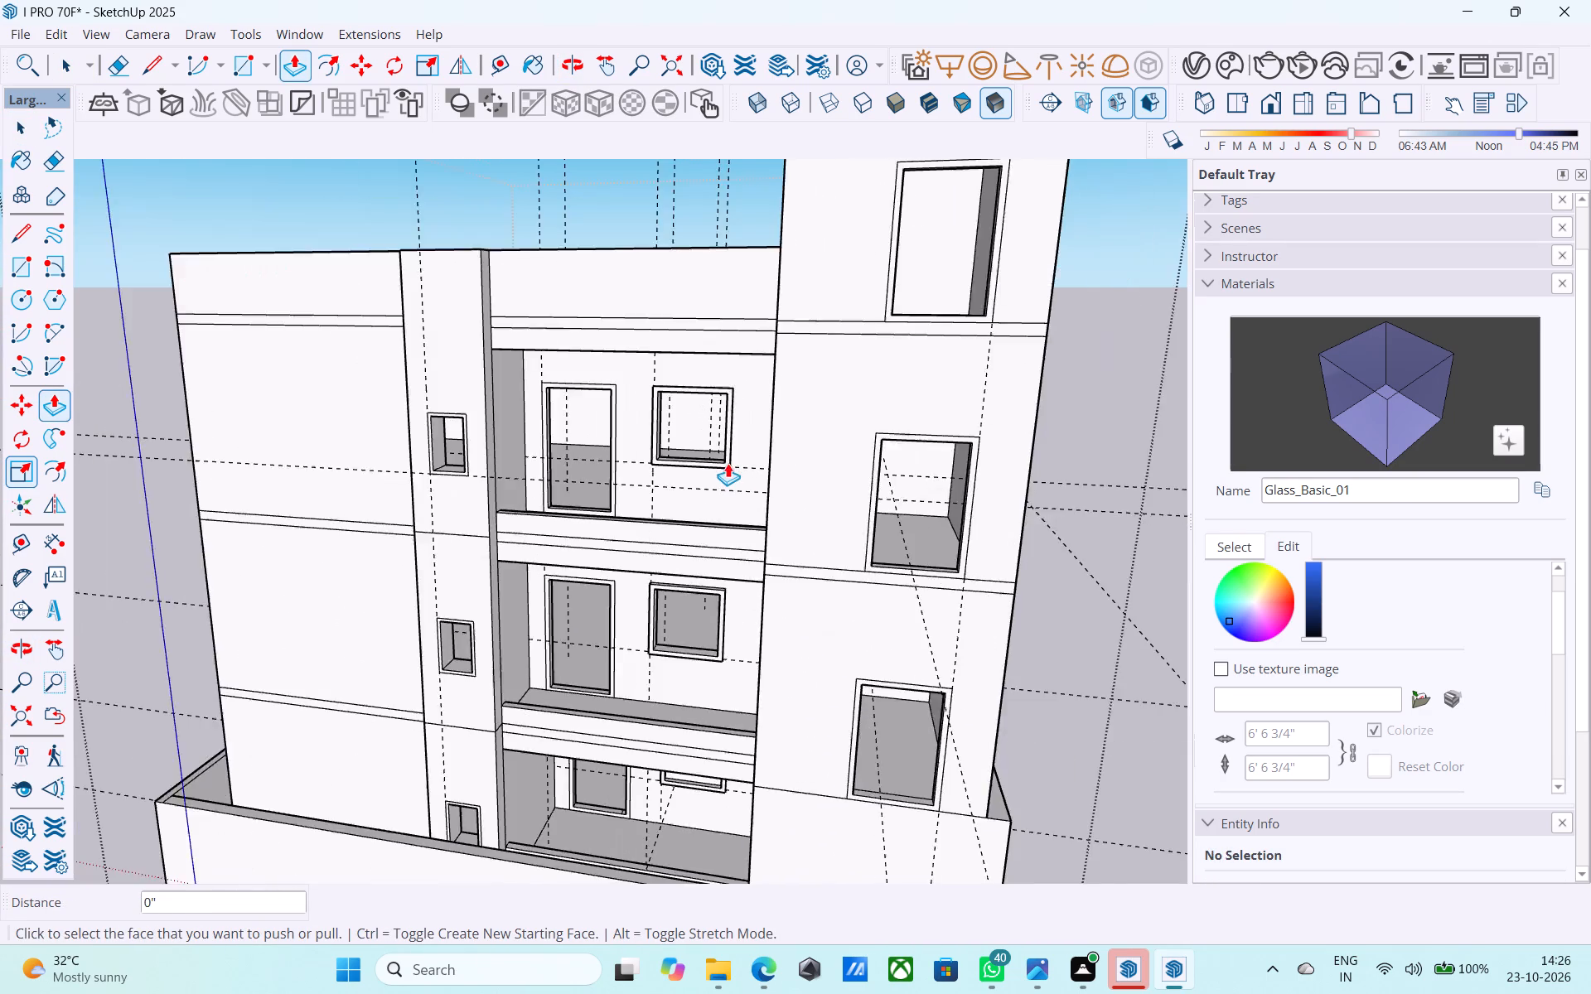
{"action": "scroll", "coordinate": [728, 463], "scroll_direction": "down", "scroll_amount": 6}
{"action": "middle_click_drag", "start_coordinate": [719, 466], "coordinate": [563, 451]}
{"action": "key", "text": "ctrl+s"}
{"action": "key", "text": "space"}
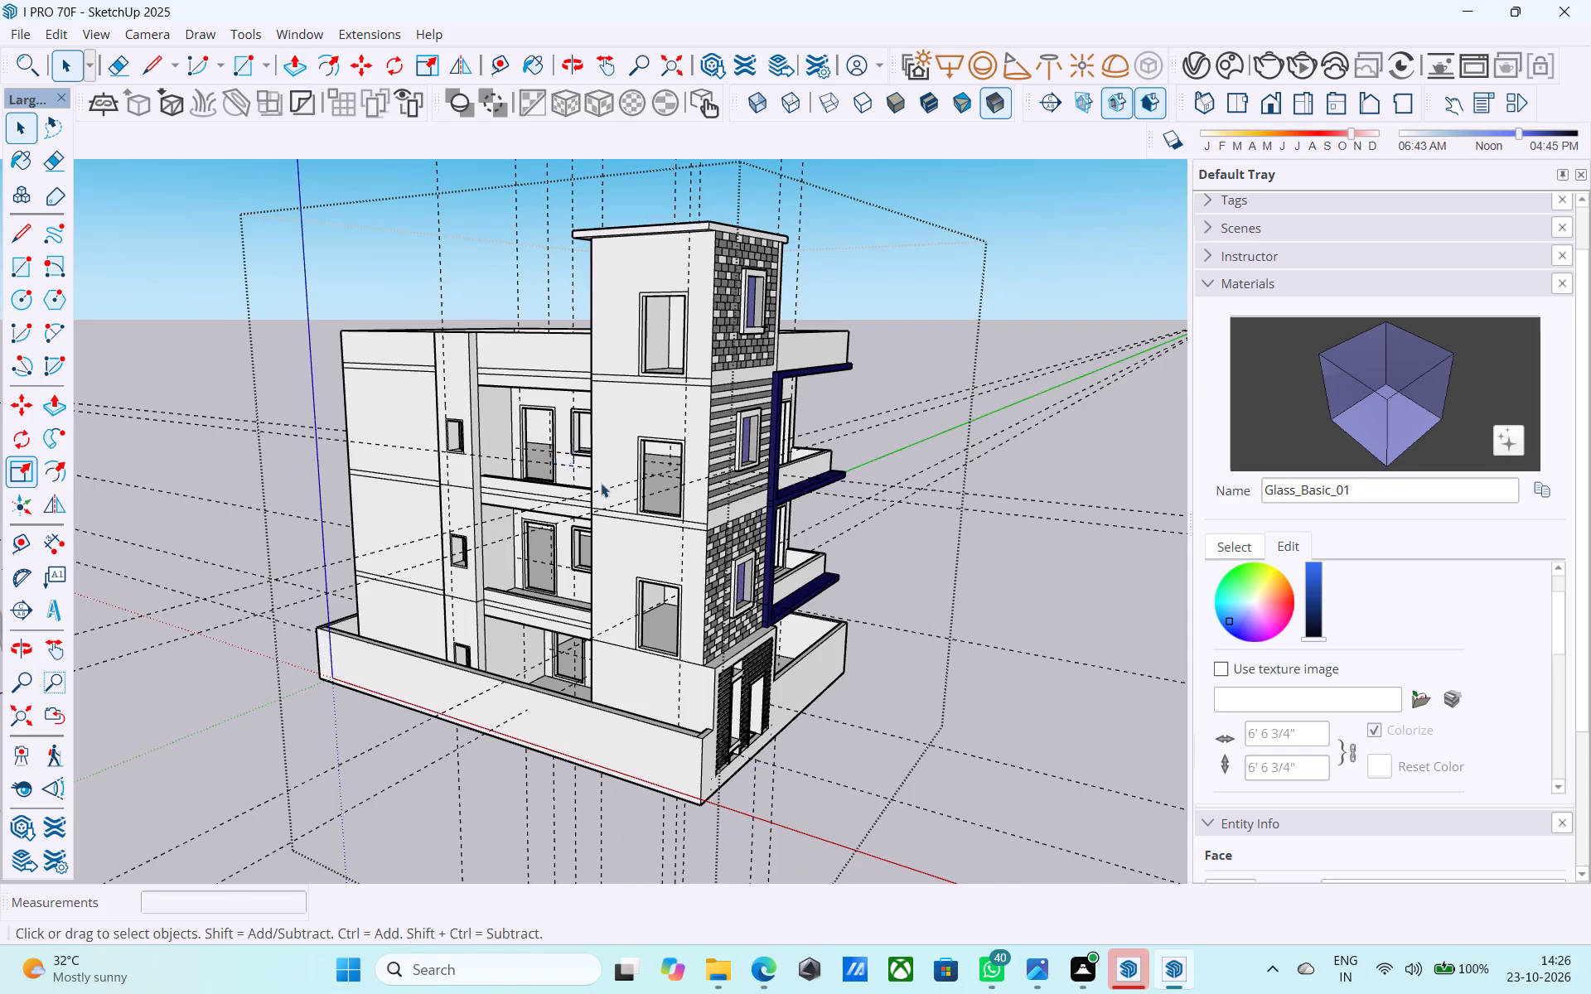
Examine the whole building from the side corner around to the front elevation.
{"action": "middle_click_drag", "start_coordinate": [683, 512], "coordinate": [589, 411]}
{"action": "middle_click_drag", "start_coordinate": [592, 412], "coordinate": [594, 412]}
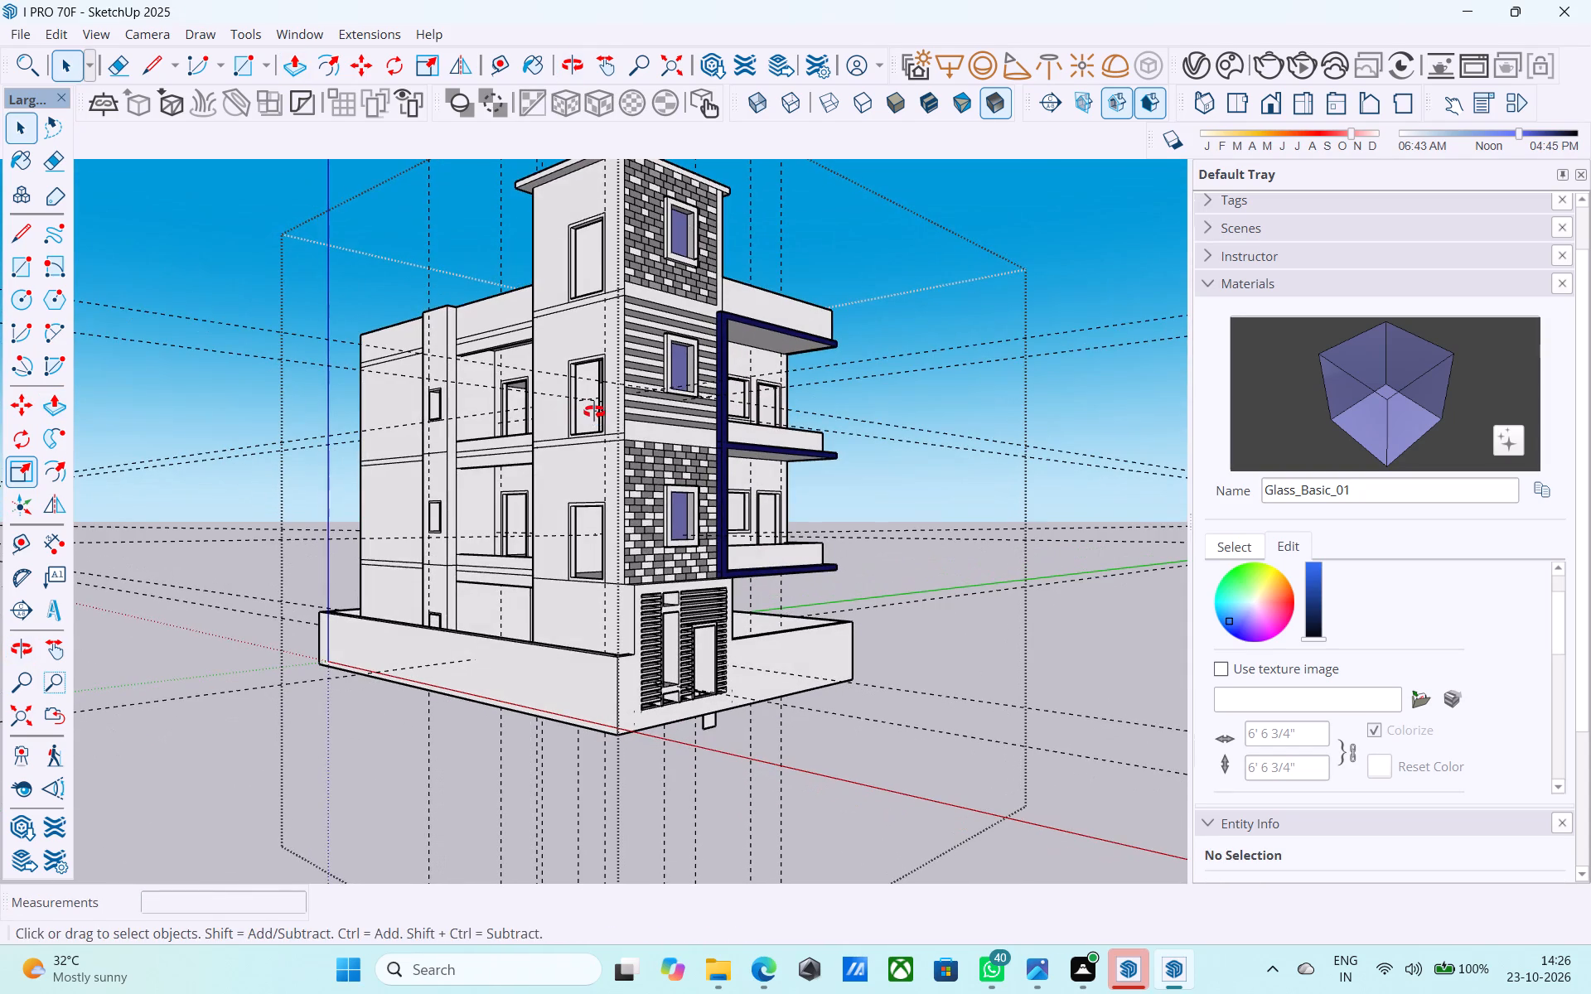
{"action": "middle_click_drag", "start_coordinate": [594, 412], "coordinate": [587, 538]}
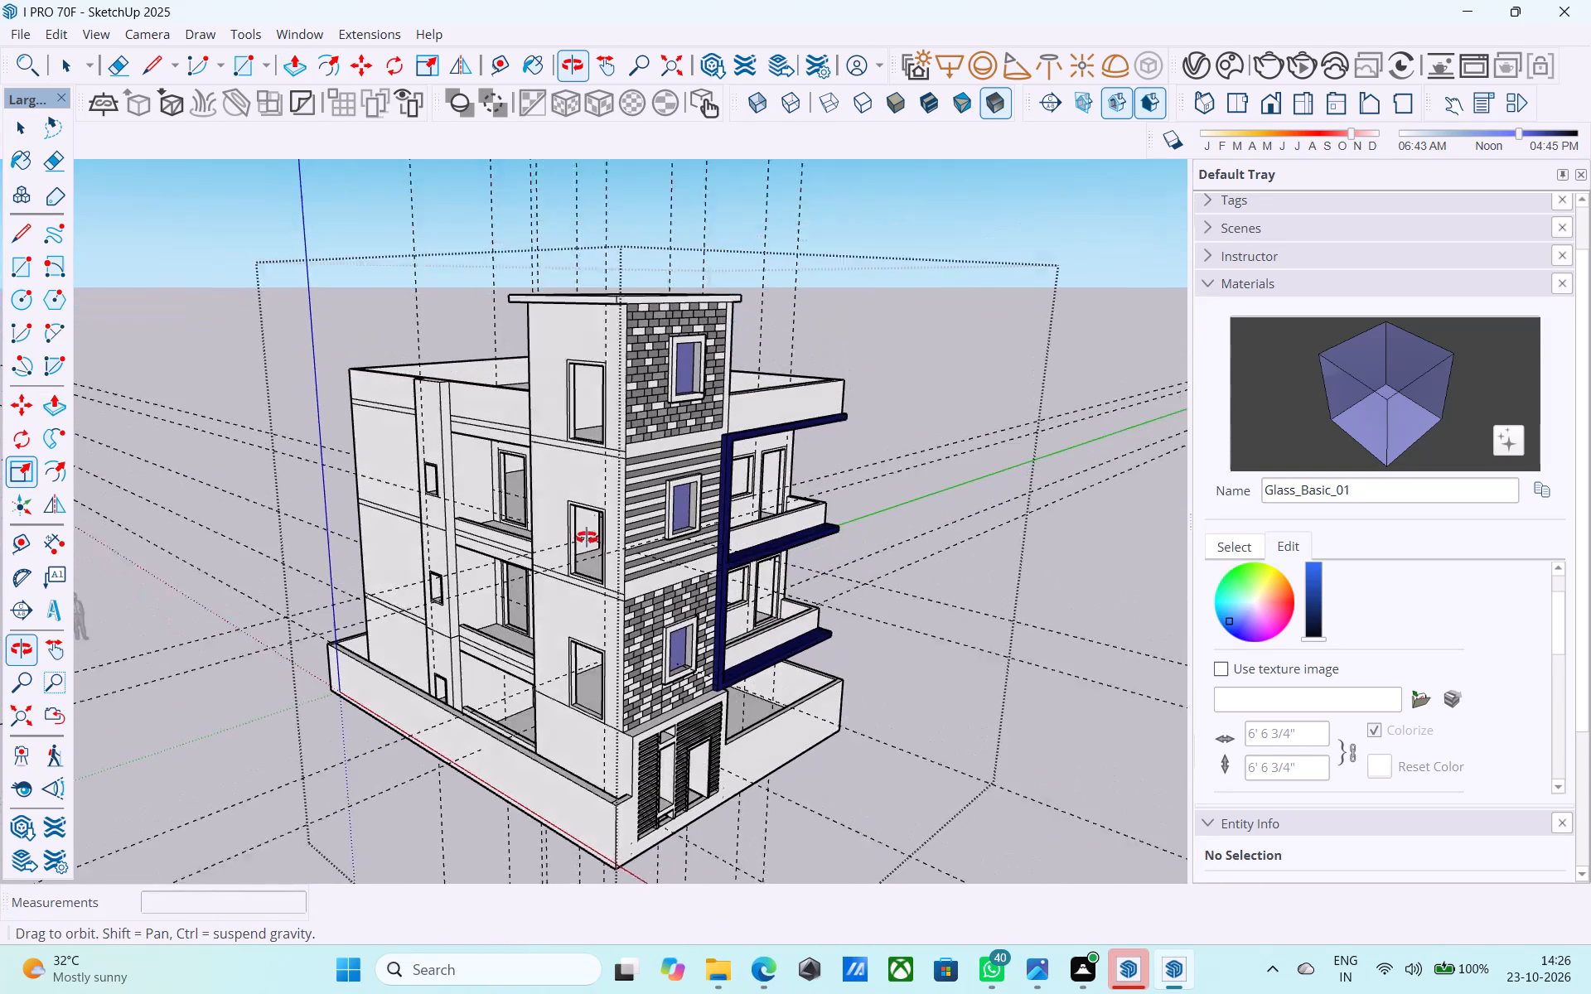
{"action": "middle_click_drag", "start_coordinate": [587, 538], "coordinate": [449, 441]}
{"action": "scroll", "coordinate": [491, 569], "scroll_direction": "up", "scroll_amount": 1}
{"action": "scroll", "coordinate": [866, 569], "scroll_direction": "down", "scroll_amount": 4}
{"action": "middle_click_drag", "start_coordinate": [852, 586], "coordinate": [688, 609]}
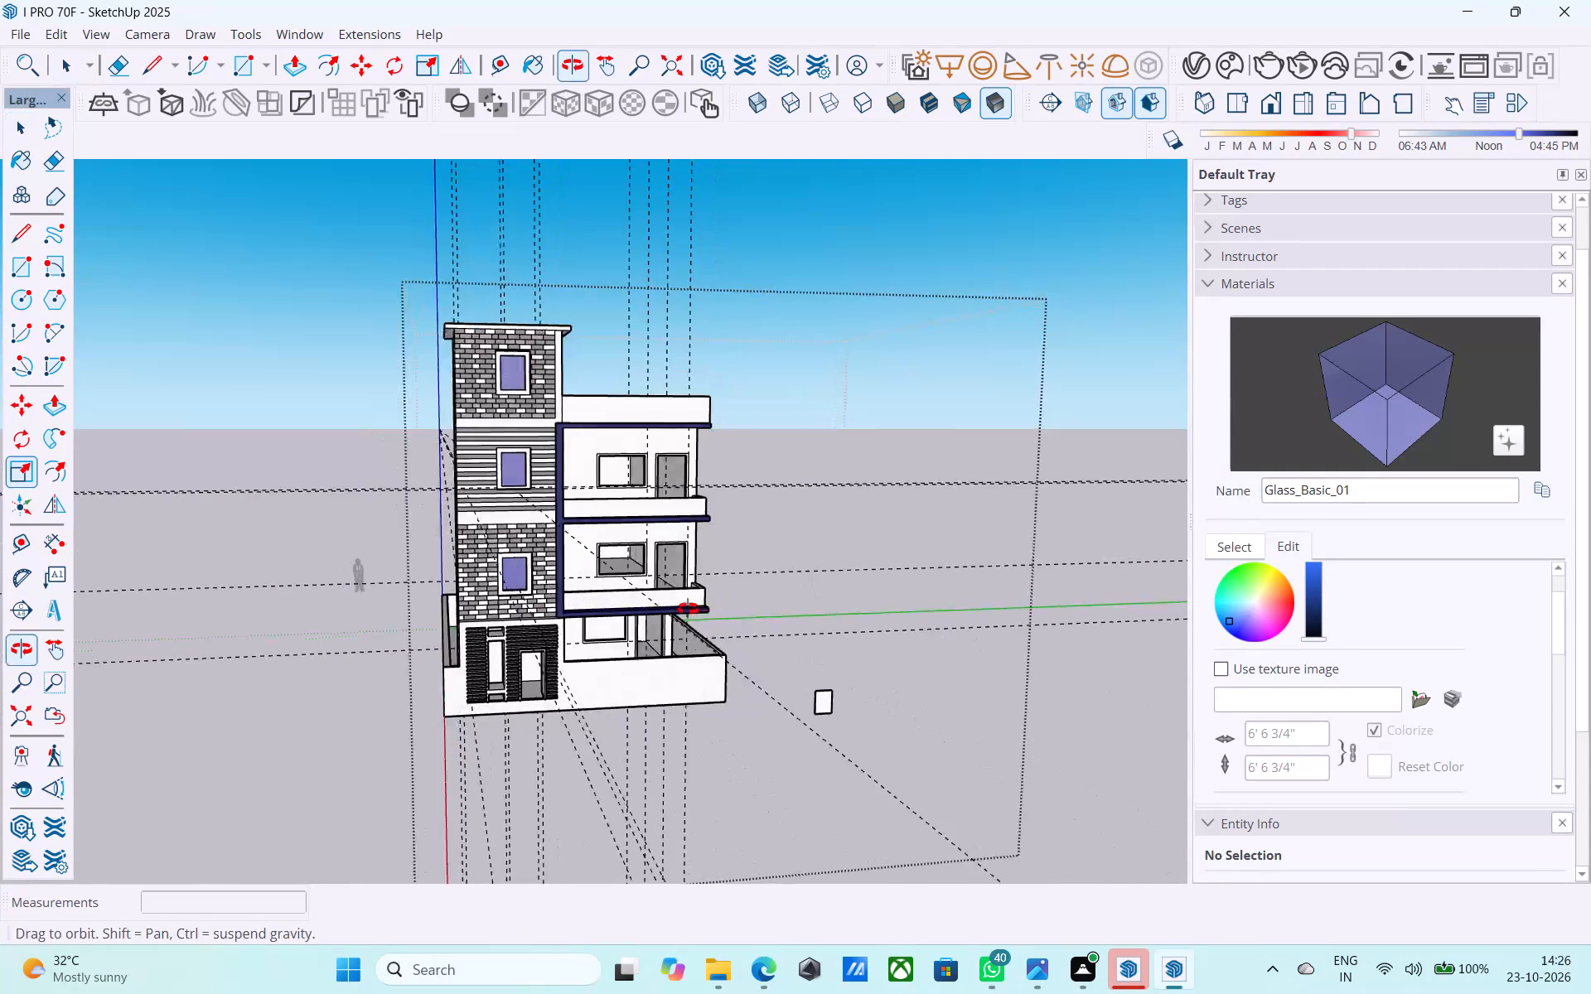
{"action": "middle_click_drag", "start_coordinate": [688, 609], "coordinate": [691, 608]}
Draw a 1' by 6" rectangle on the front boundary wall, between its outer end and the slatted entrance screen.
{"action": "scroll", "coordinate": [427, 683], "scroll_direction": "up", "scroll_amount": 17}
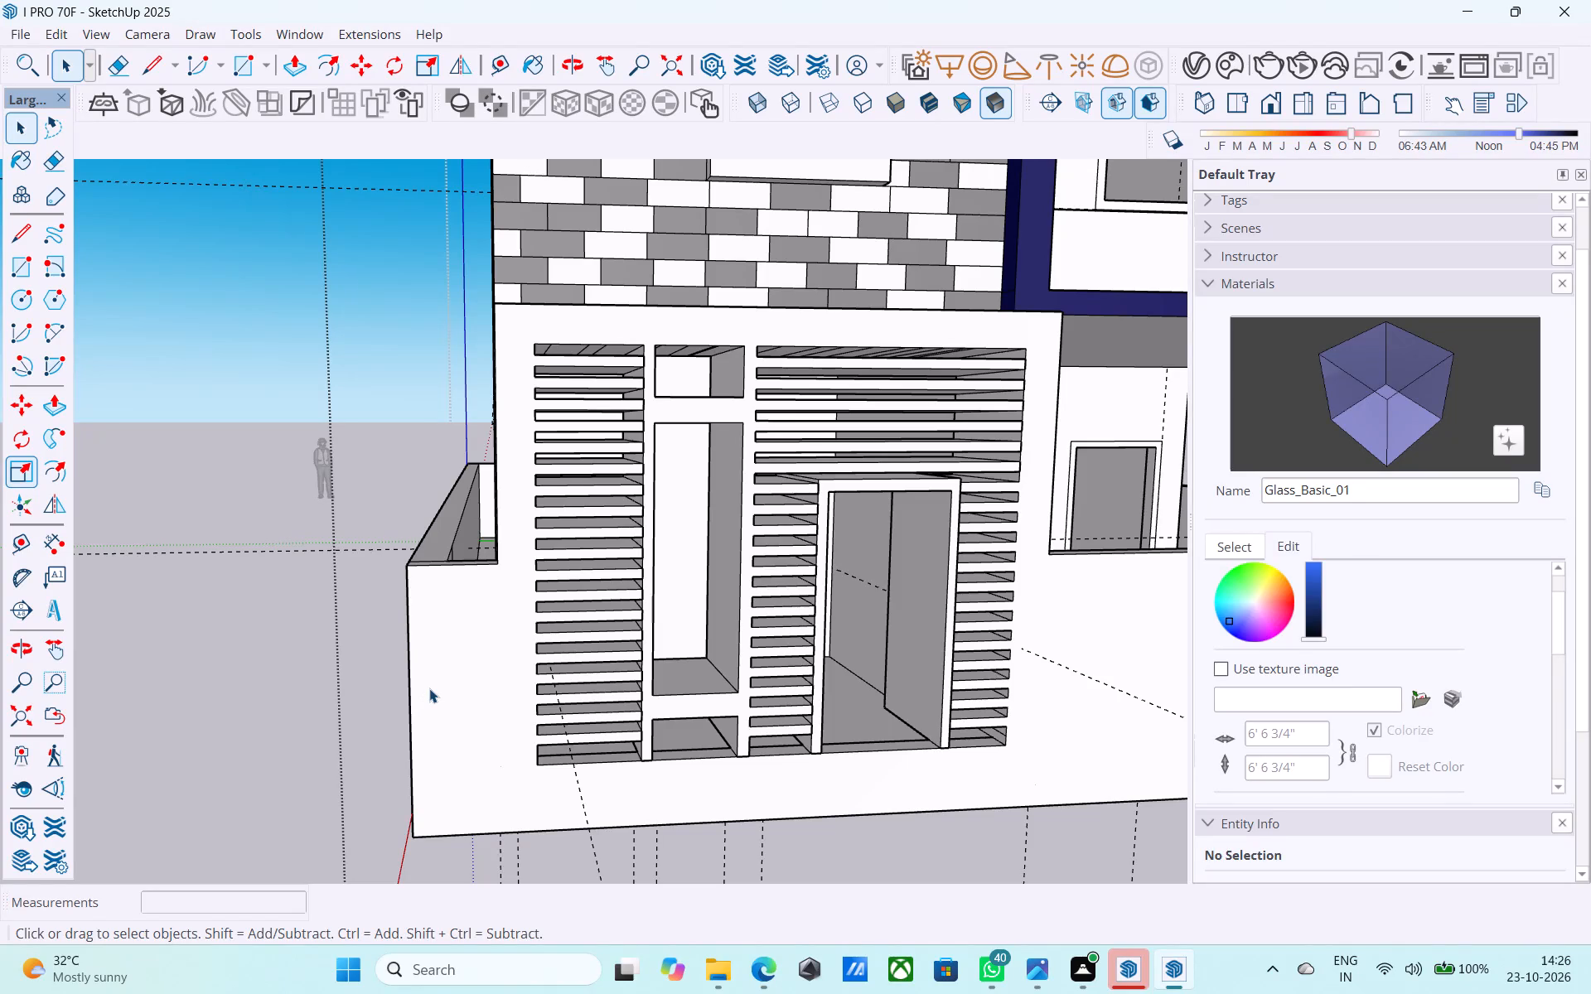
{"action": "middle_click_drag", "start_coordinate": [432, 688], "coordinate": [444, 676]}
{"action": "key", "text": "r"}
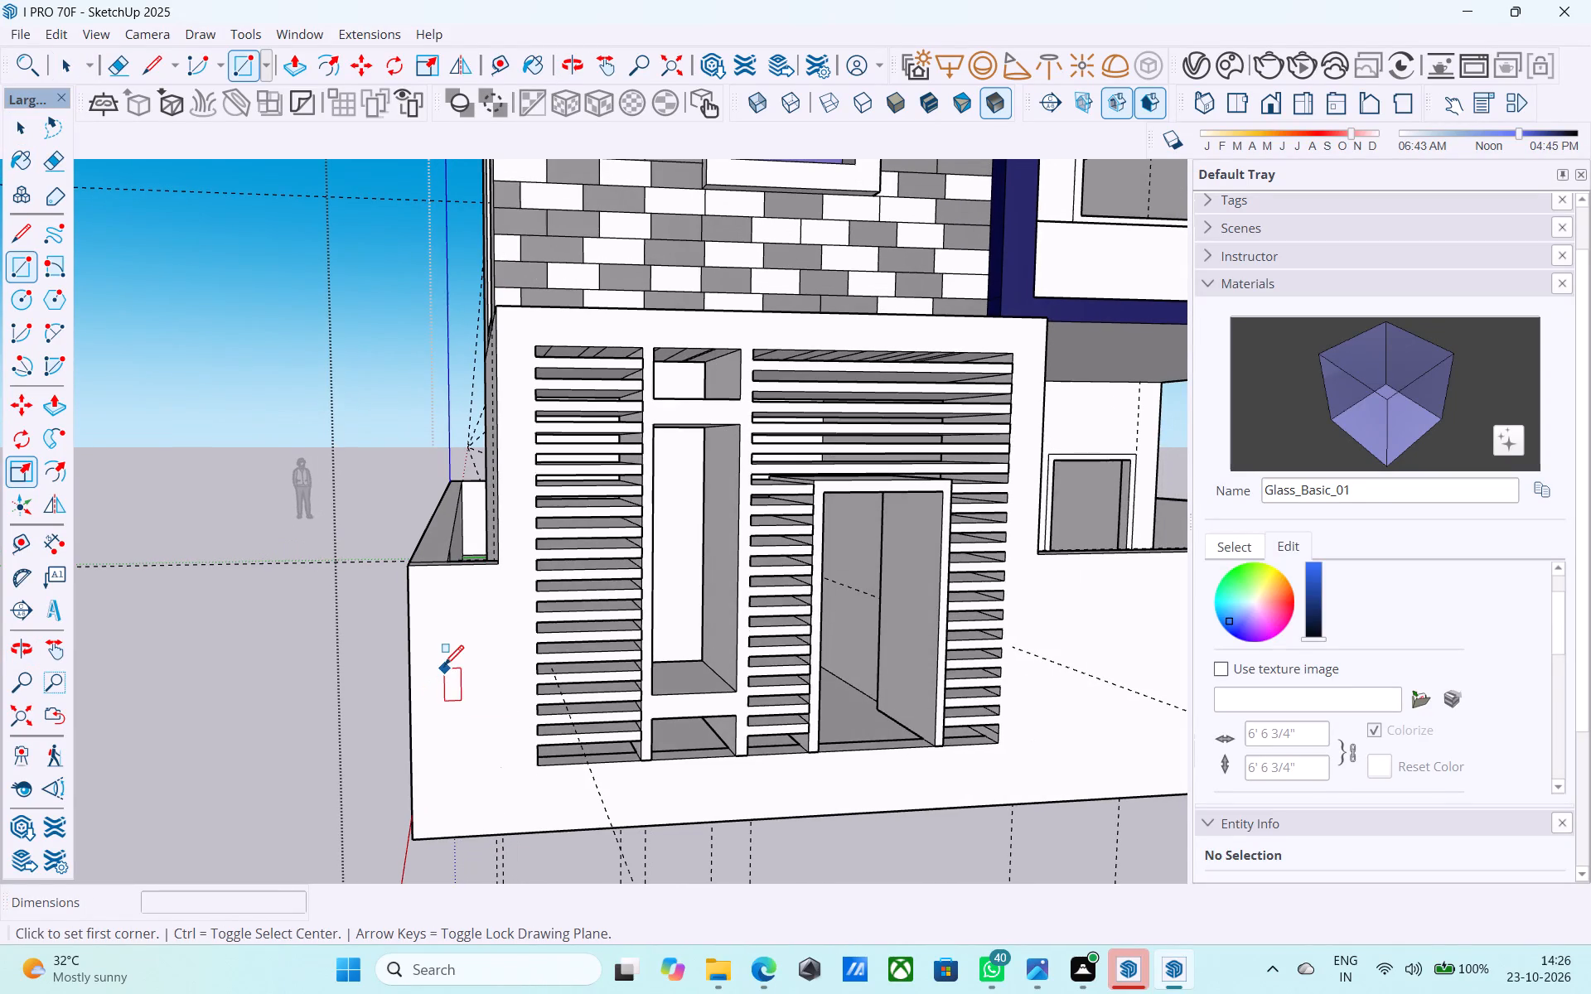
{"action": "middle_click_drag", "start_coordinate": [443, 666], "coordinate": [527, 731], "text": "shift"}
{"action": "scroll", "coordinate": [519, 692], "scroll_direction": "up", "scroll_amount": 4}
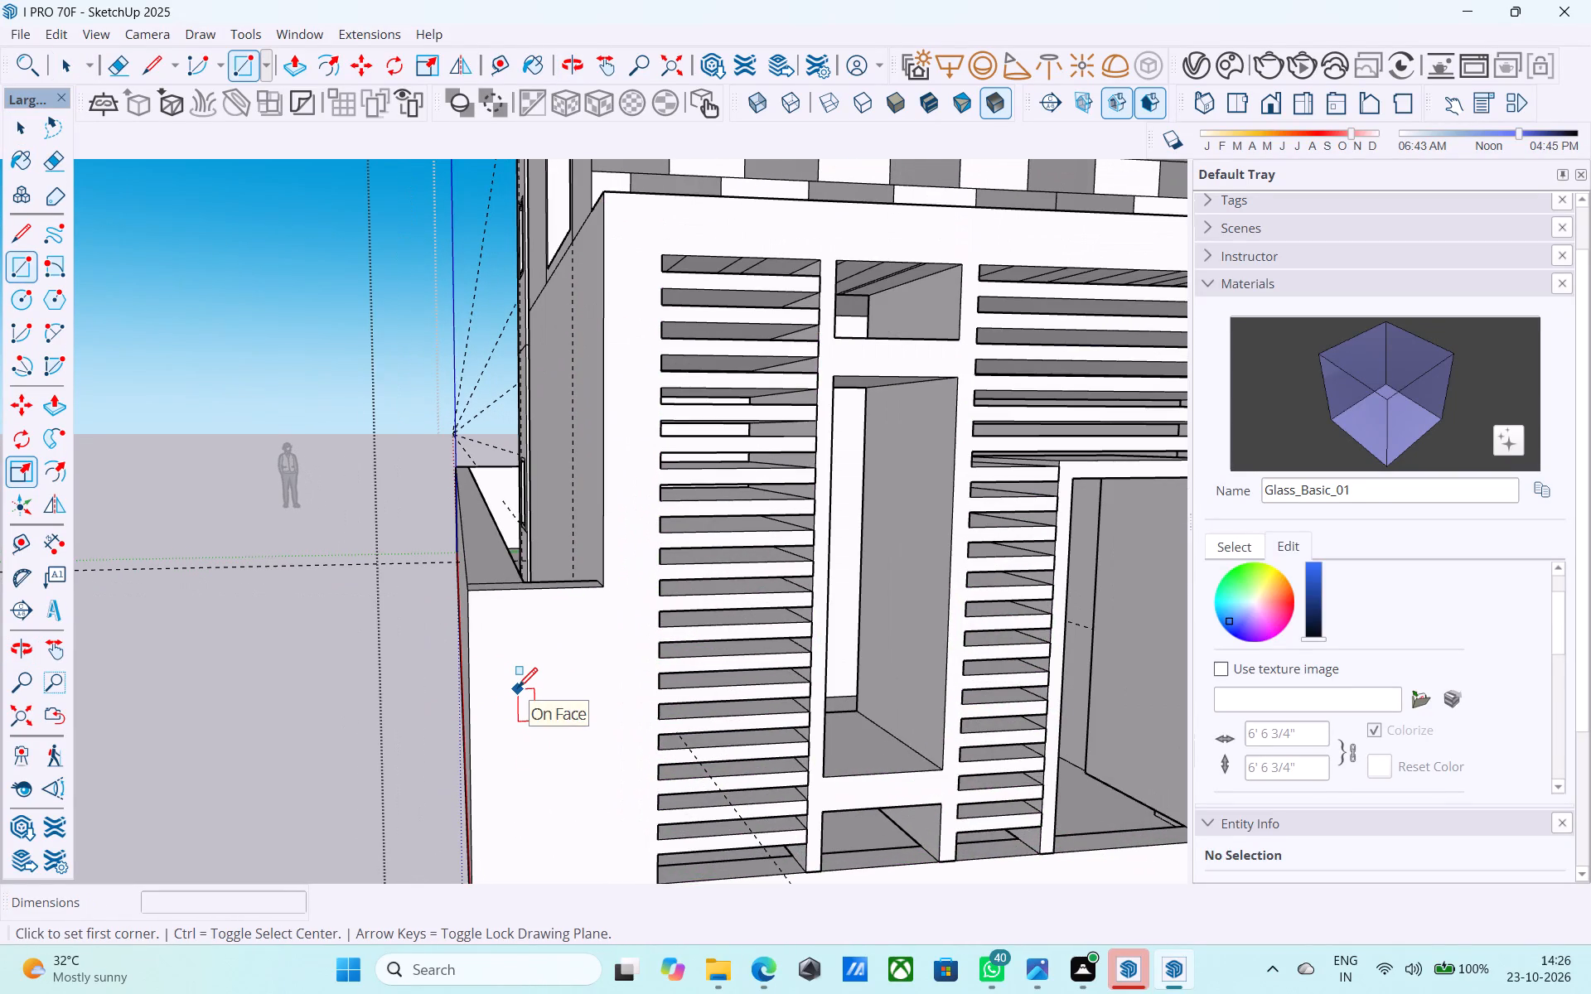
{"action": "middle_click_drag", "start_coordinate": [516, 685], "coordinate": [523, 706], "text": "shift"}
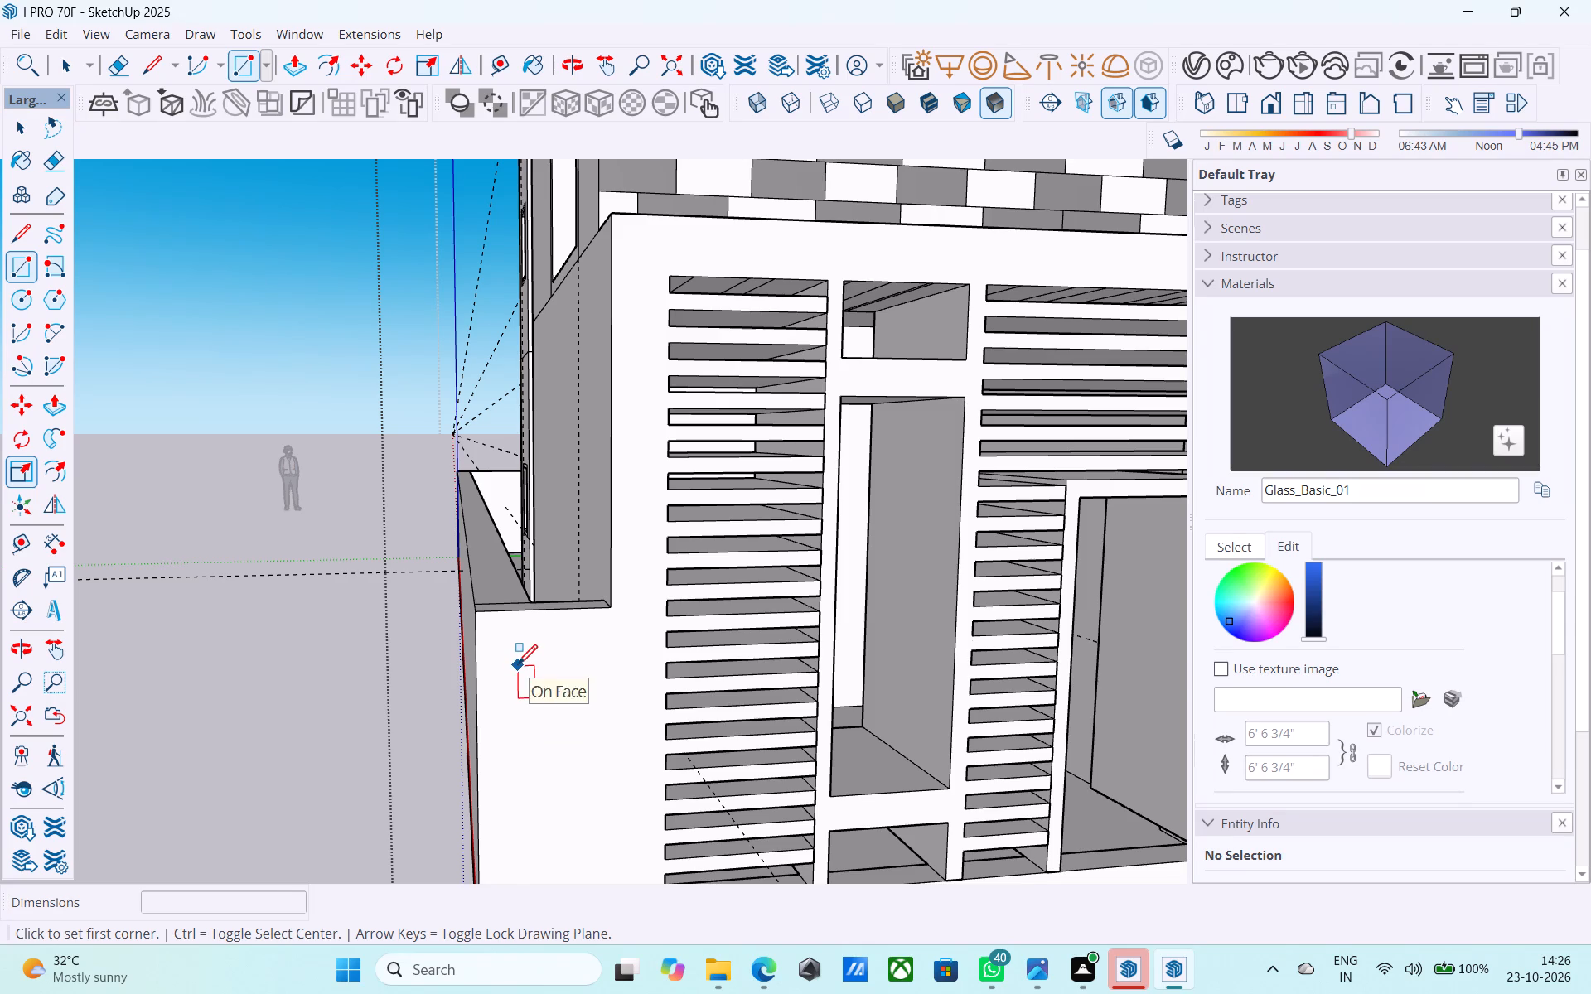
{"action": "middle_click_drag", "start_coordinate": [510, 665], "coordinate": [501, 844]}
{"action": "scroll", "coordinate": [501, 844], "scroll_direction": "up", "scroll_amount": 1}
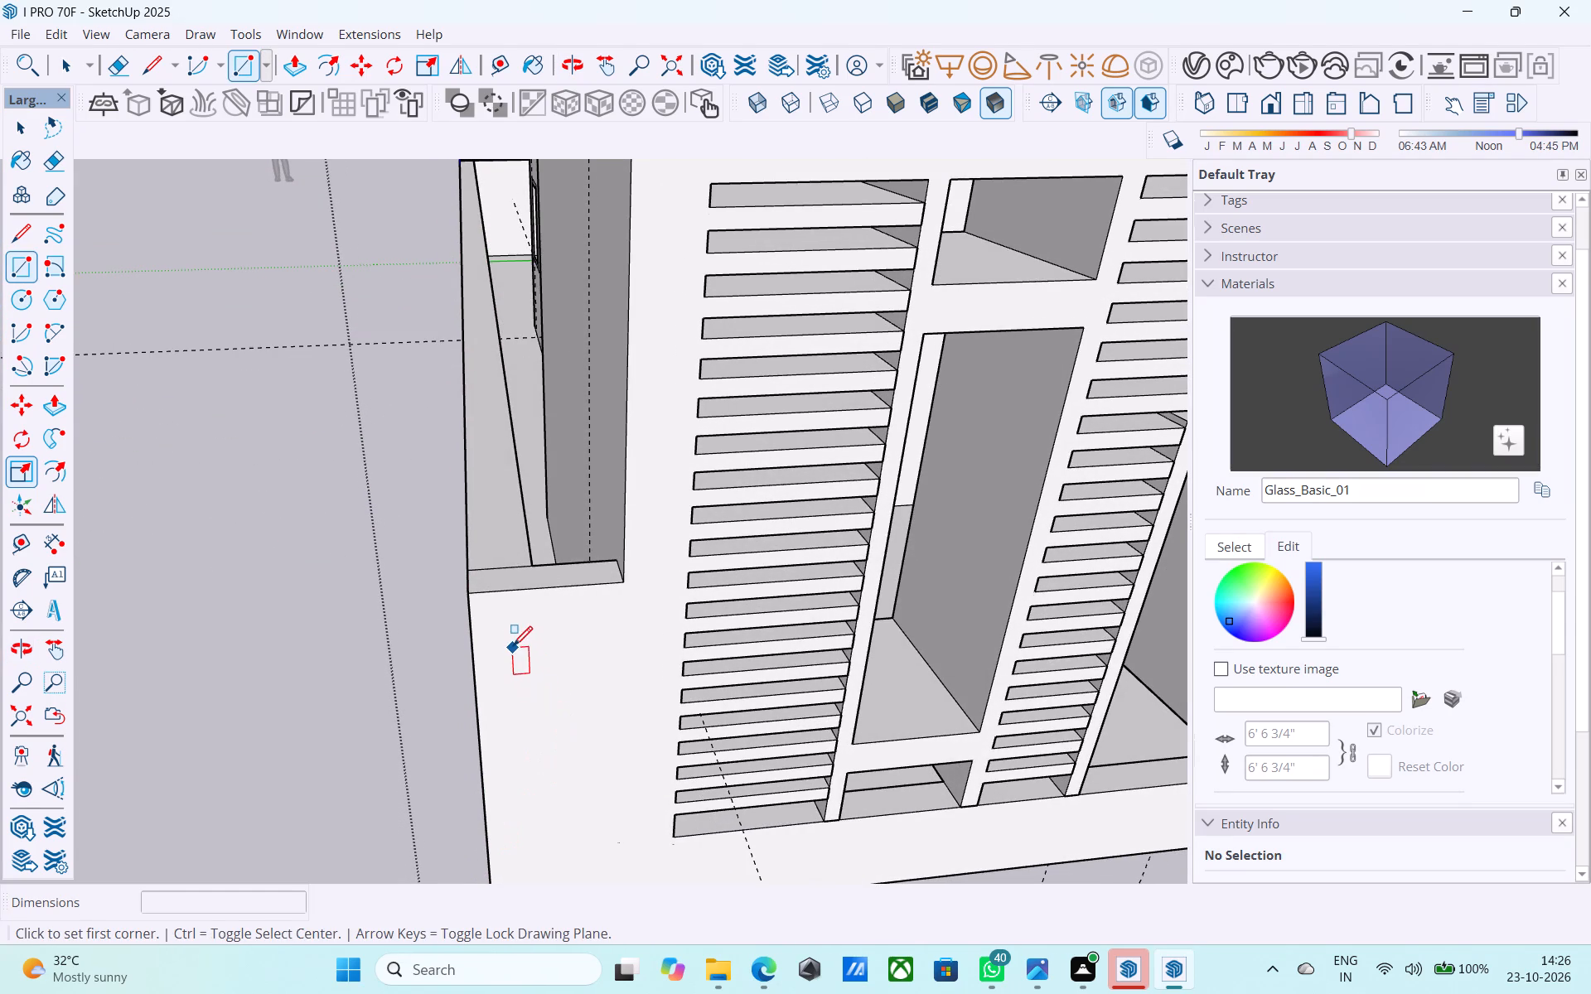
{"action": "middle_click_drag", "start_coordinate": [513, 647], "coordinate": [494, 544]}
{"action": "scroll", "coordinate": [486, 538], "scroll_direction": "down", "scroll_amount": 5}
{"action": "middle_click_drag", "start_coordinate": [507, 630], "coordinate": [485, 586]}
{"action": "scroll", "coordinate": [481, 582], "scroll_direction": "up", "scroll_amount": 5}
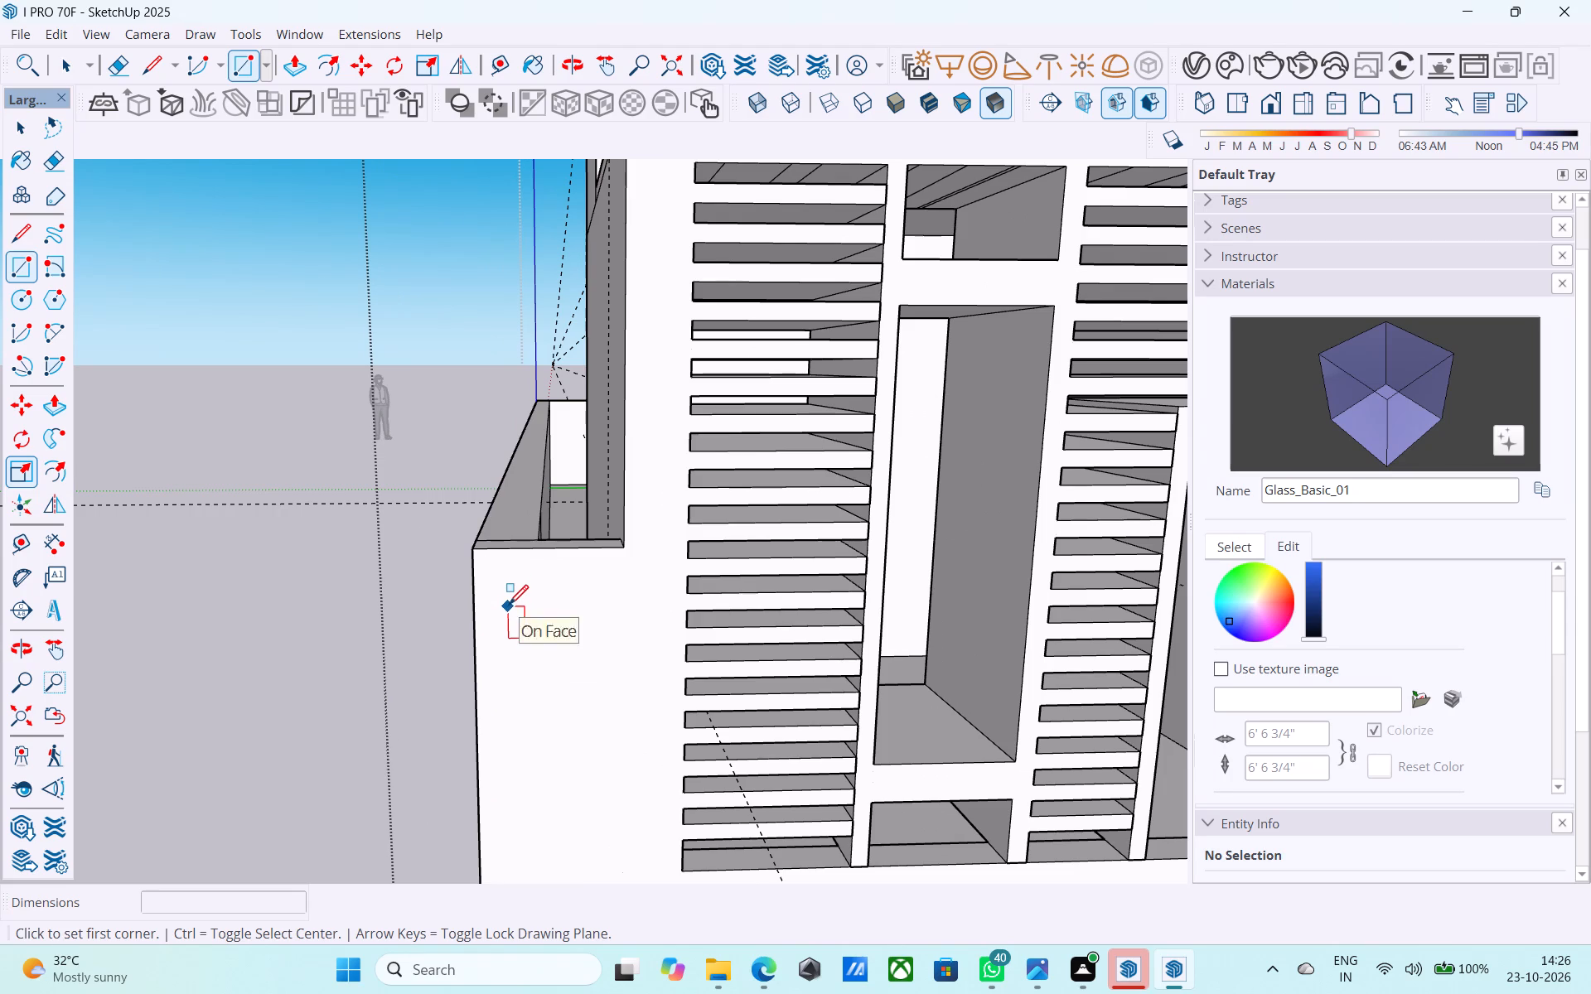
{"action": "left_click", "coordinate": [507, 619]}
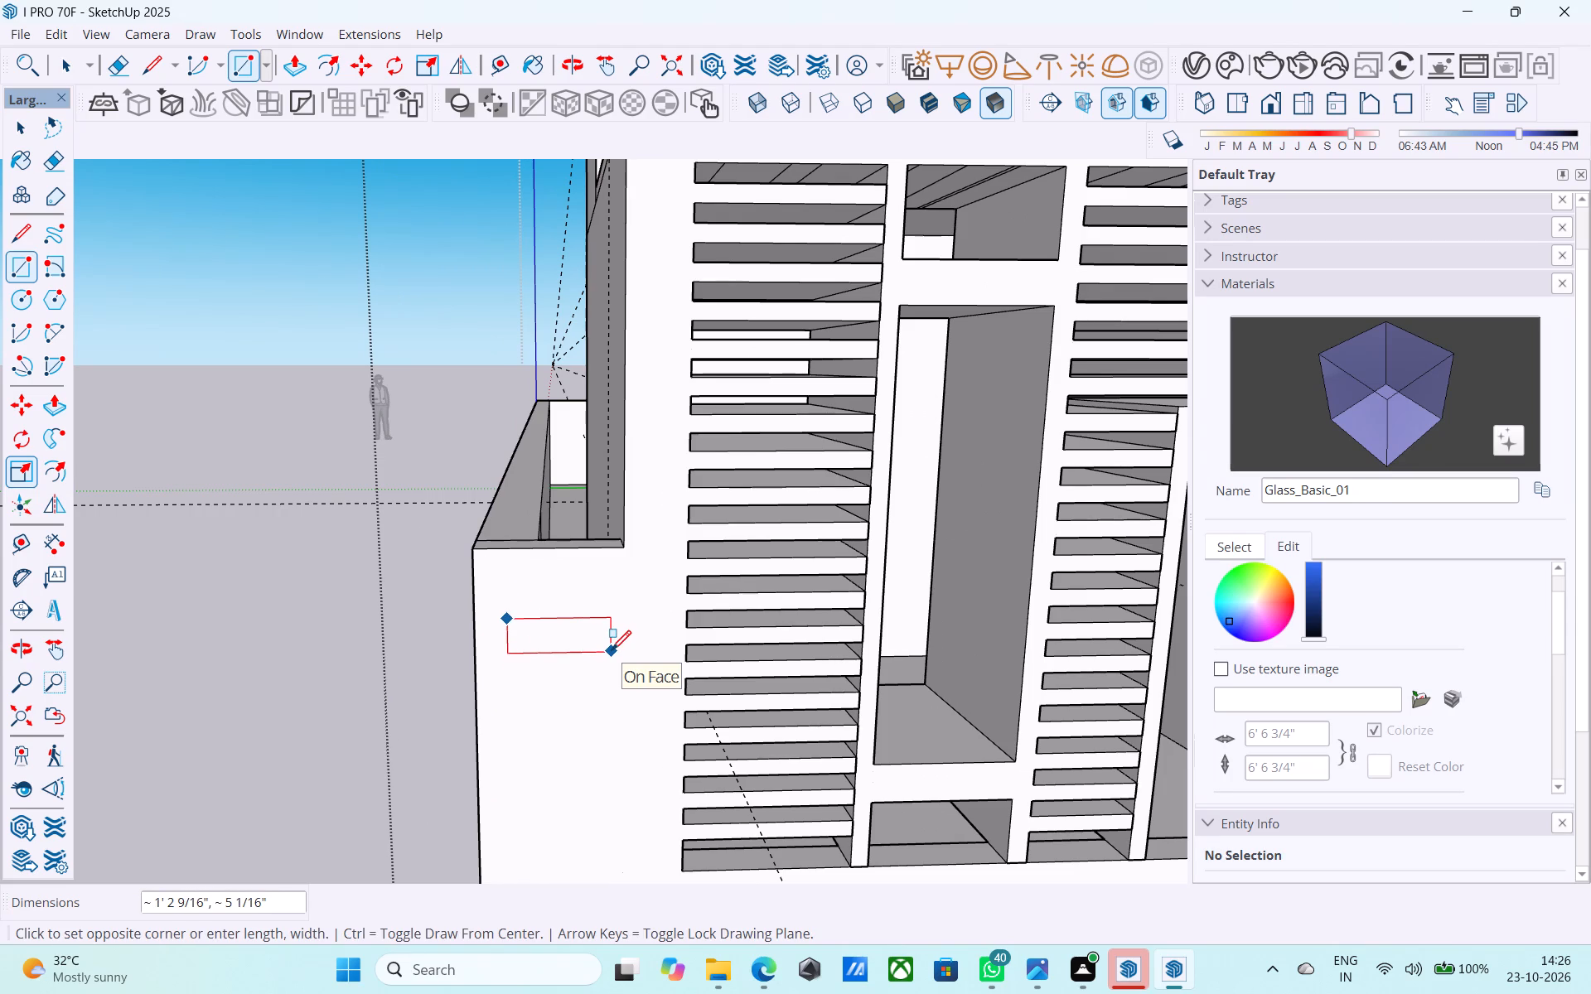
{"action": "type", "text": "1',6\""}
{"action": "key", "text": "Return"}
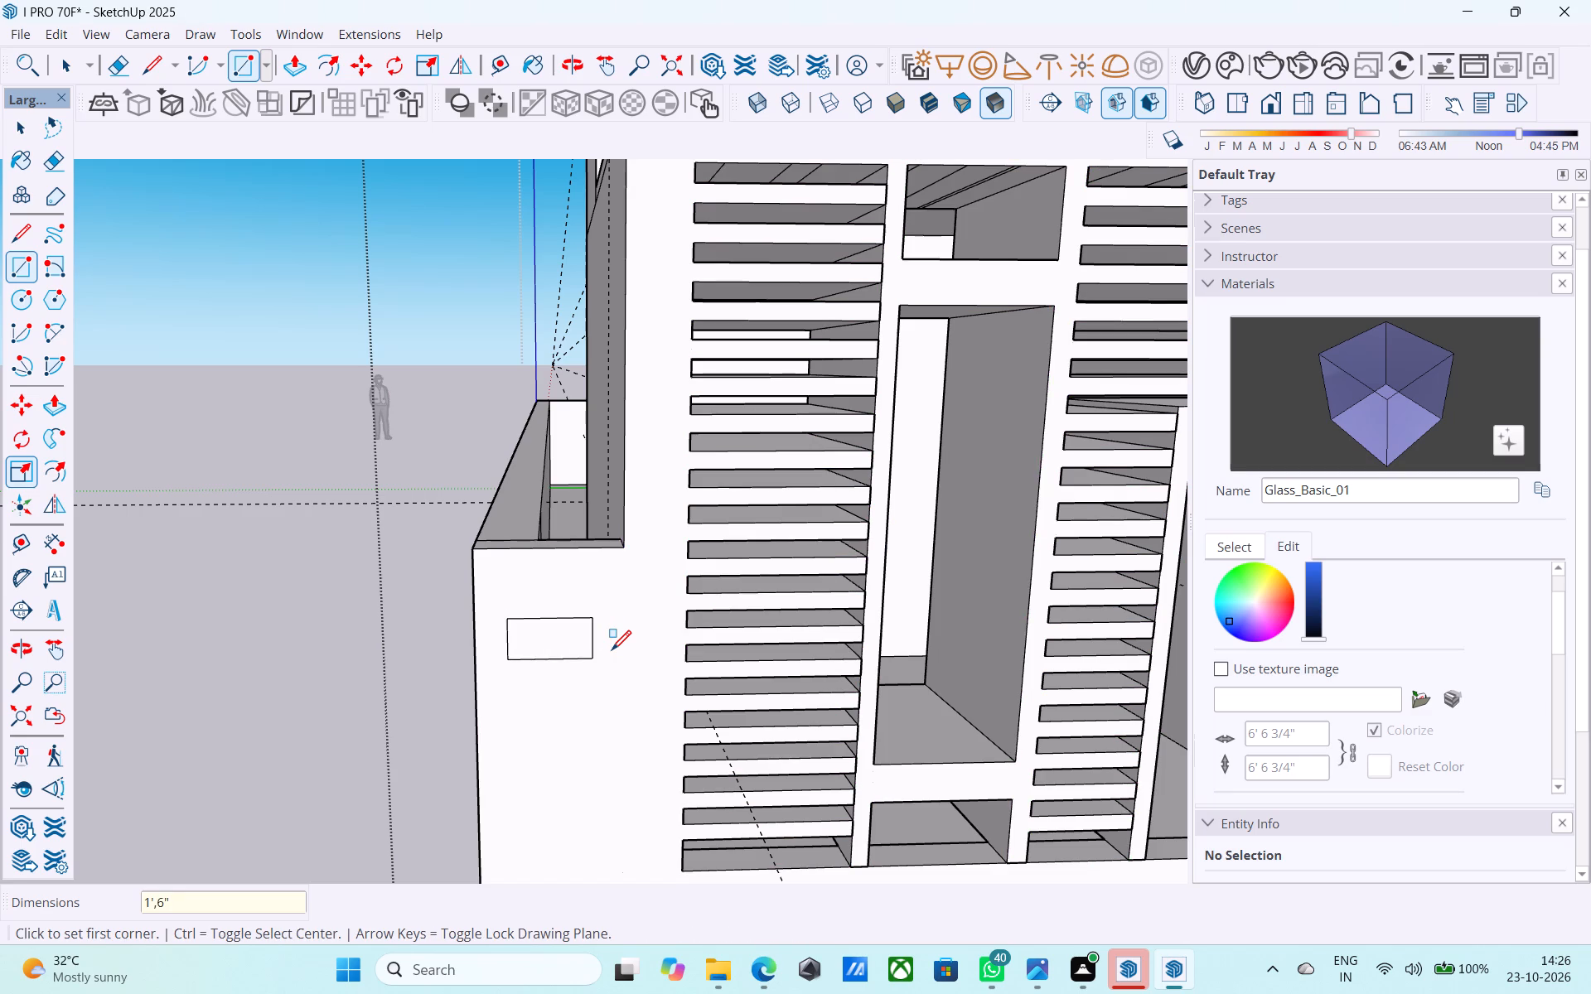
{"action": "scroll", "coordinate": [612, 652], "scroll_direction": "down", "scroll_amount": 8}
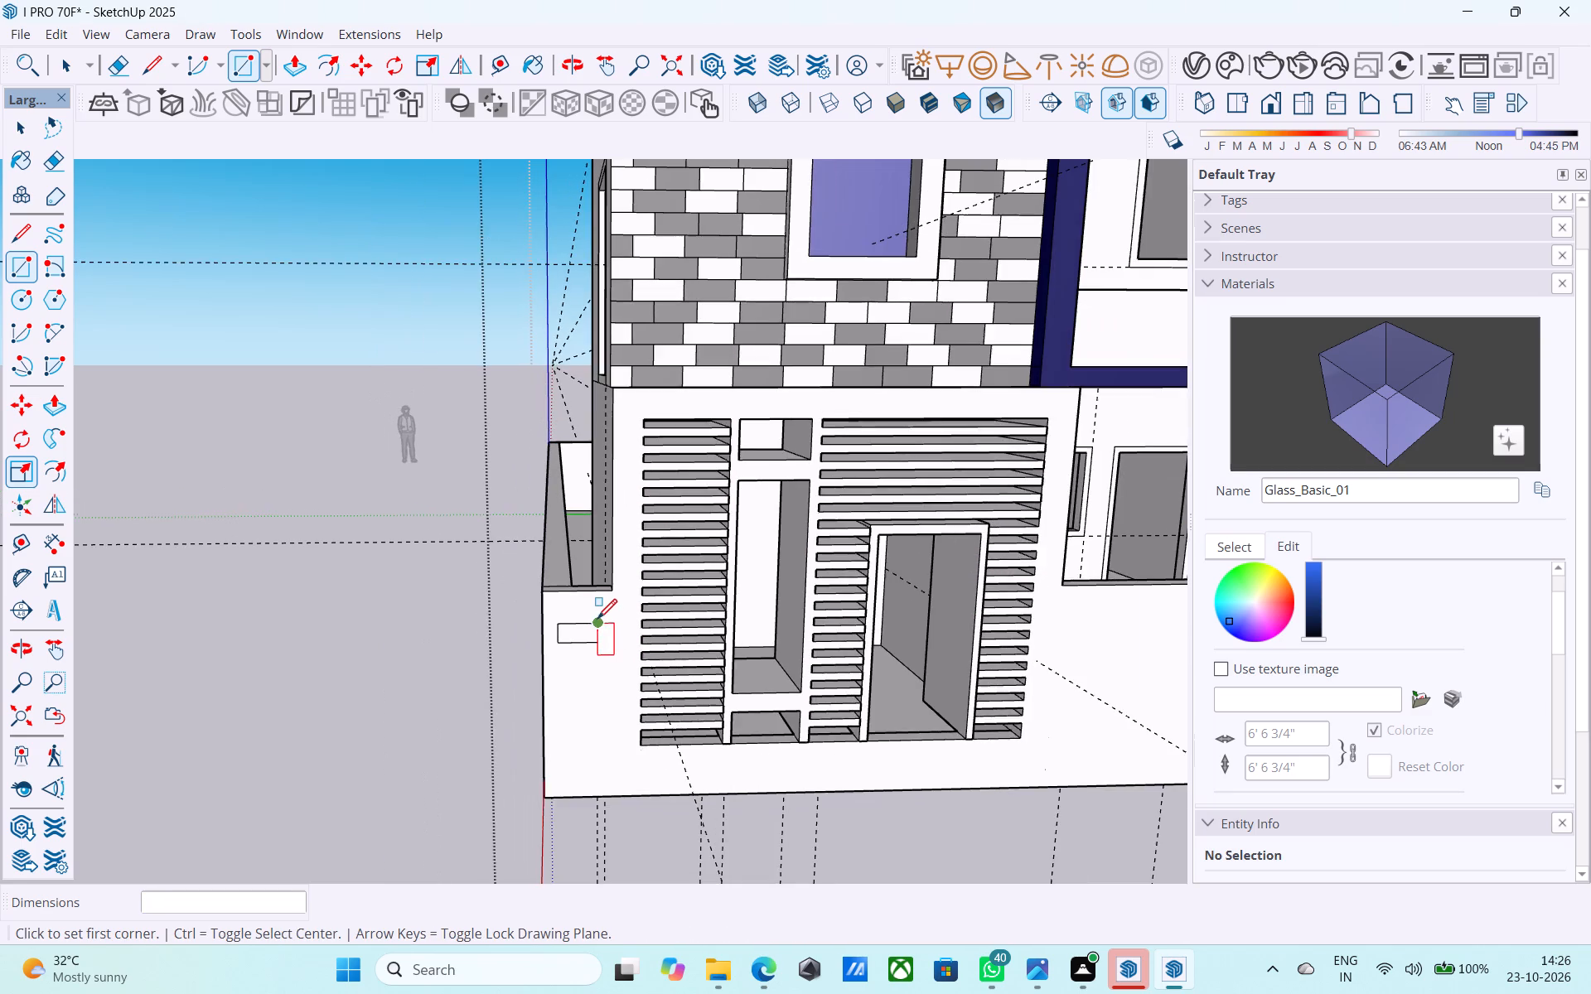
{"action": "scroll", "coordinate": [597, 615], "scroll_direction": "down", "scroll_amount": 4}
{"action": "key", "text": "space"}
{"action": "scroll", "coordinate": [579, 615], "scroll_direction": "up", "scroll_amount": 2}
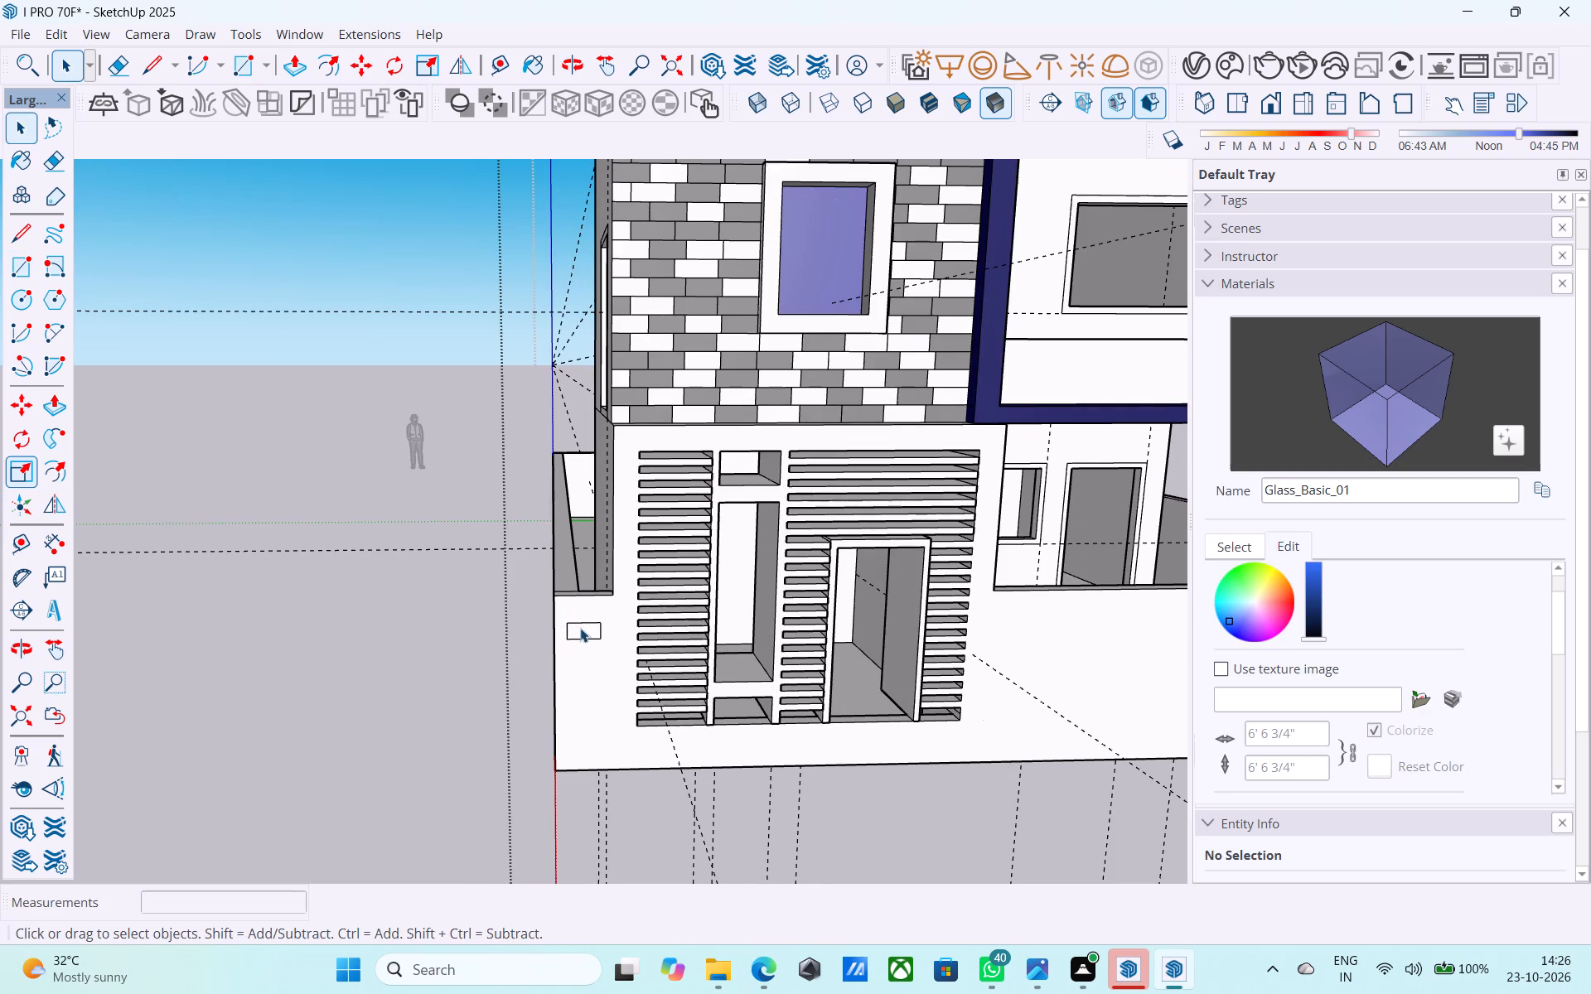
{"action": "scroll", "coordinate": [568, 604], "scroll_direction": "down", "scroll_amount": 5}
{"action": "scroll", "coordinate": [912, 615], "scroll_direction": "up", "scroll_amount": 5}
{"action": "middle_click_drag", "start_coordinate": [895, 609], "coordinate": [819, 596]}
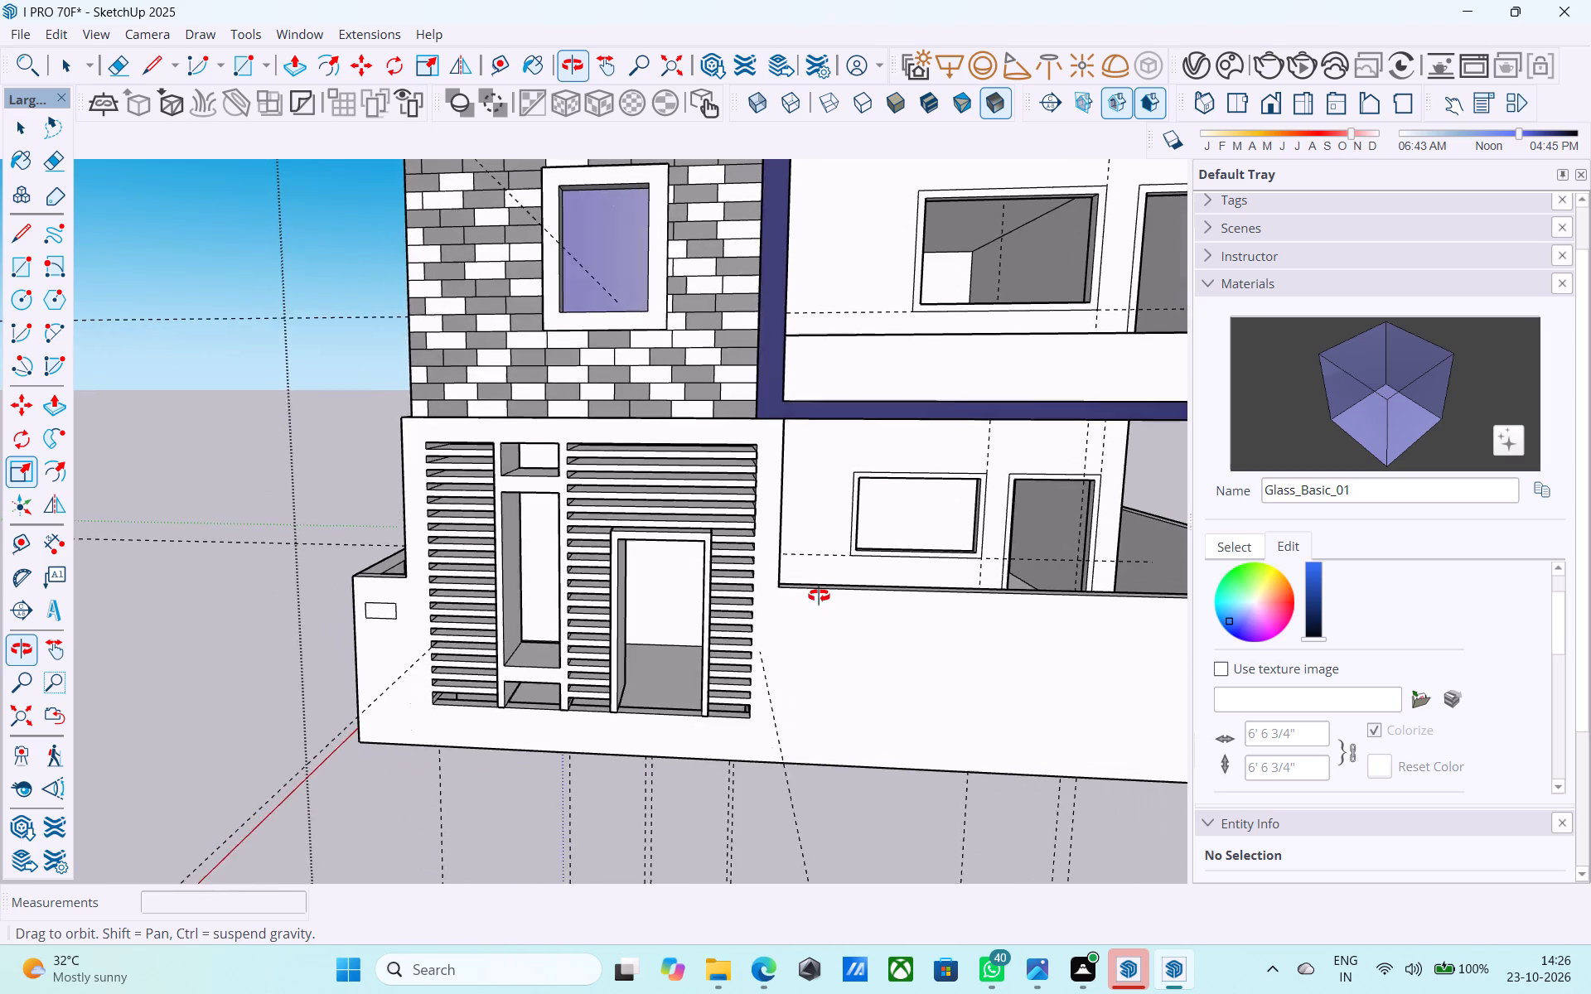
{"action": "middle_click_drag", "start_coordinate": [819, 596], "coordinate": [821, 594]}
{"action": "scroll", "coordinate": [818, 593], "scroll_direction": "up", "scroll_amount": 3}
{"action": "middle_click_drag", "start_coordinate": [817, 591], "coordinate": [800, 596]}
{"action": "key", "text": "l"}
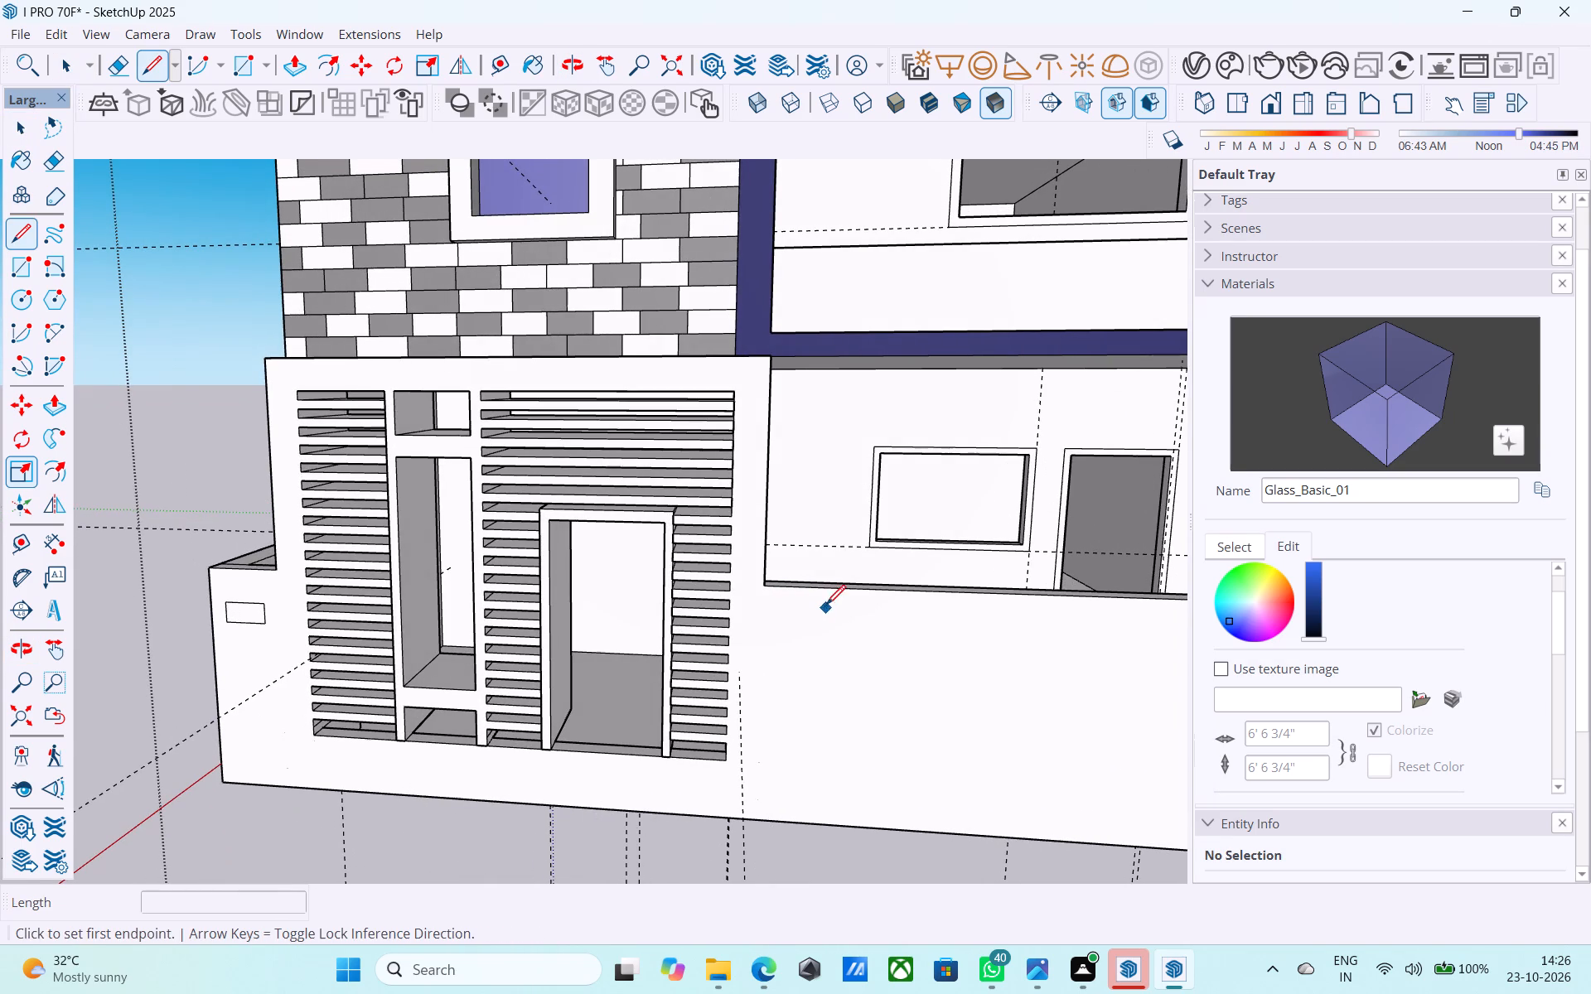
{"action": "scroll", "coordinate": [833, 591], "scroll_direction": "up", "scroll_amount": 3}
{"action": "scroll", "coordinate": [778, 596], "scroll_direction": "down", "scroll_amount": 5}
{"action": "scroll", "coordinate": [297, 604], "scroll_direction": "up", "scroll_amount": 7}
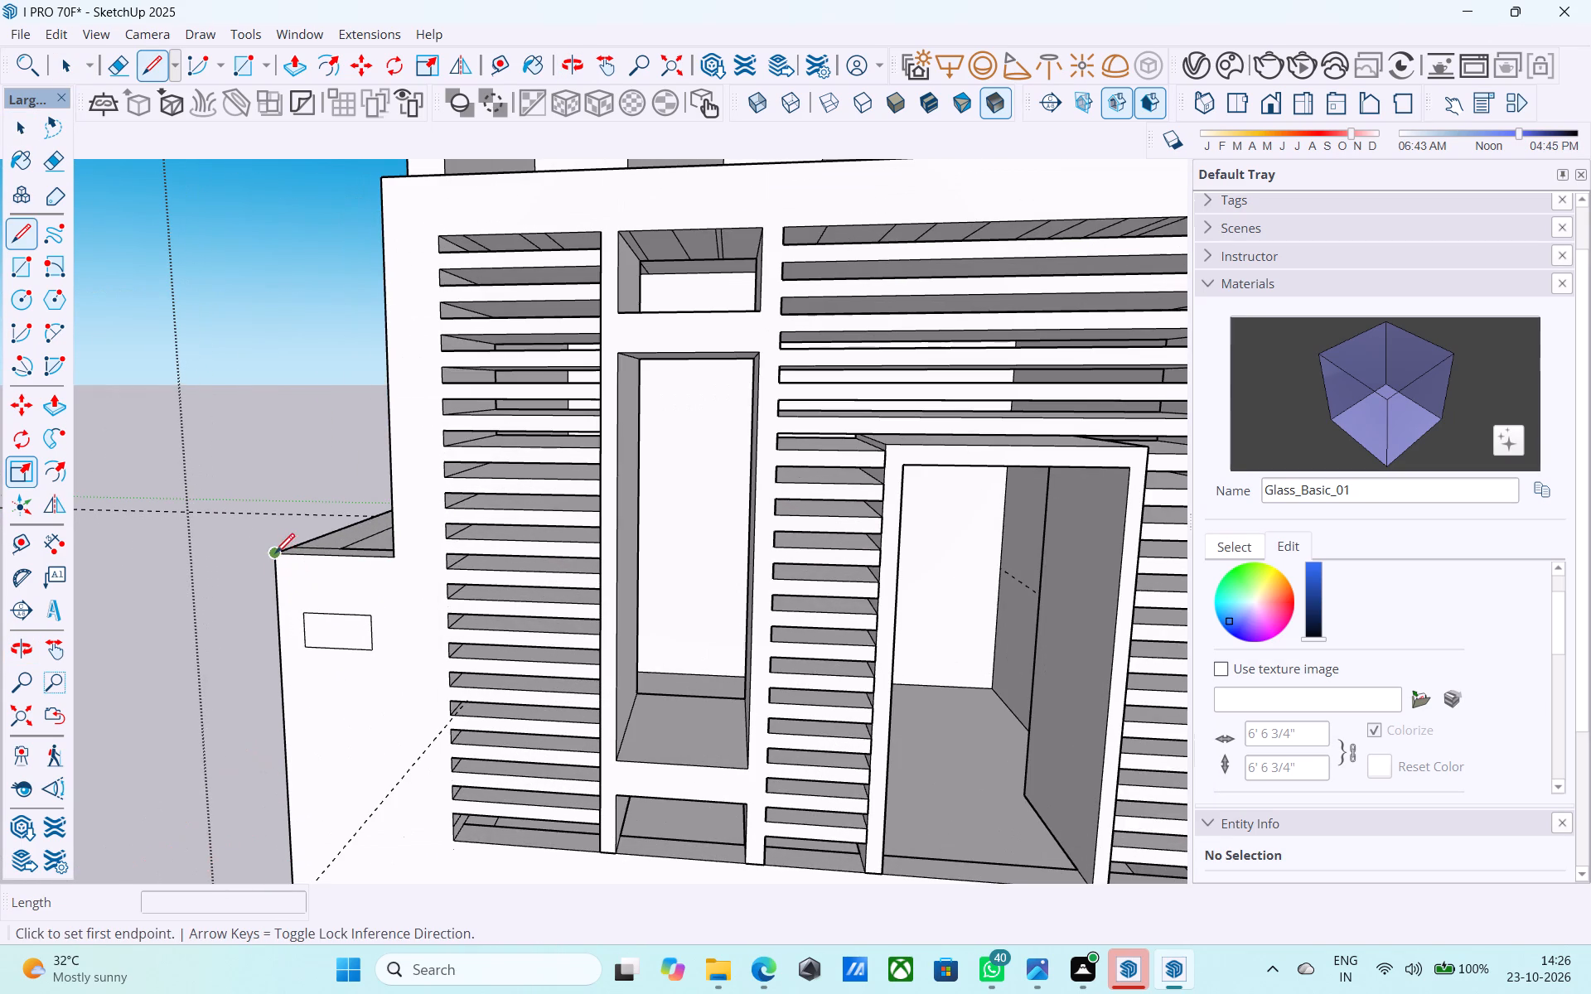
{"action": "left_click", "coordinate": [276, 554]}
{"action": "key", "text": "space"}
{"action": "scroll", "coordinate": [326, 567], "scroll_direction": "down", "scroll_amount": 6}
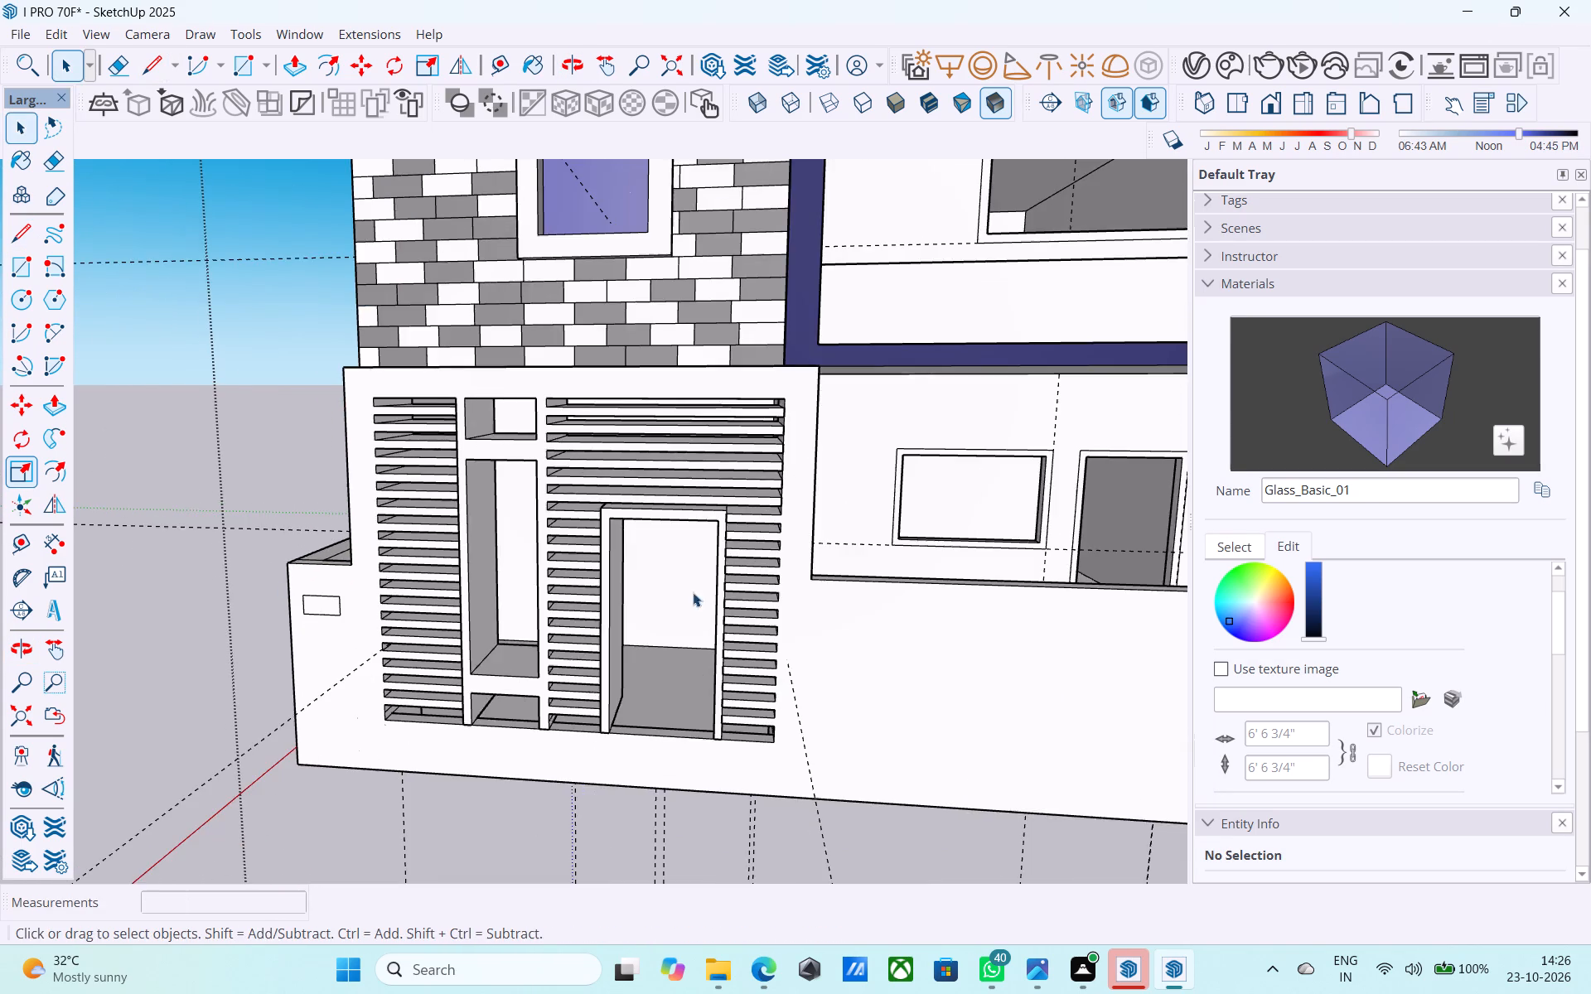
Divide the front boundary wall with a vertical line down to its base, starting along its top edge 1'9" from the entrance screen block.
{"action": "middle_click_drag", "start_coordinate": [690, 594], "coordinate": [563, 645]}
{"action": "key", "text": "l"}
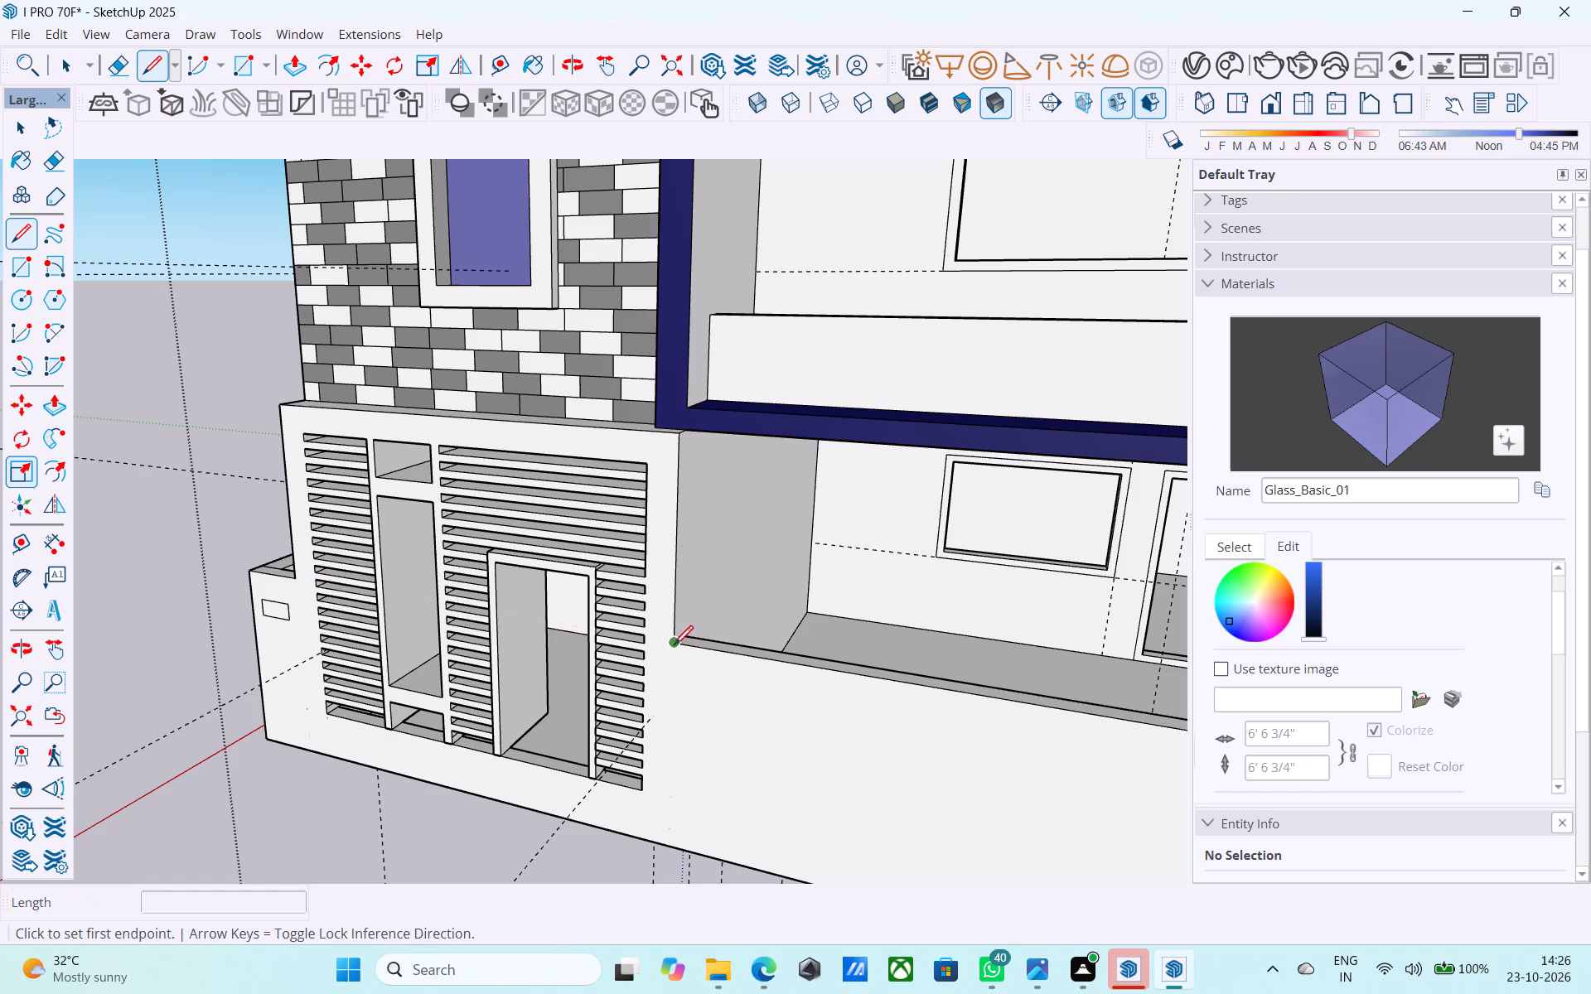
{"action": "left_click", "coordinate": [671, 644]}
{"action": "type", "text": "1'9\""}
{"action": "key", "text": "Return"}
{"action": "left_click", "coordinate": [747, 658]}
{"action": "scroll", "coordinate": [746, 586], "scroll_direction": "down", "scroll_amount": 6}
{"action": "scroll", "coordinate": [734, 775], "scroll_direction": "up", "scroll_amount": 5}
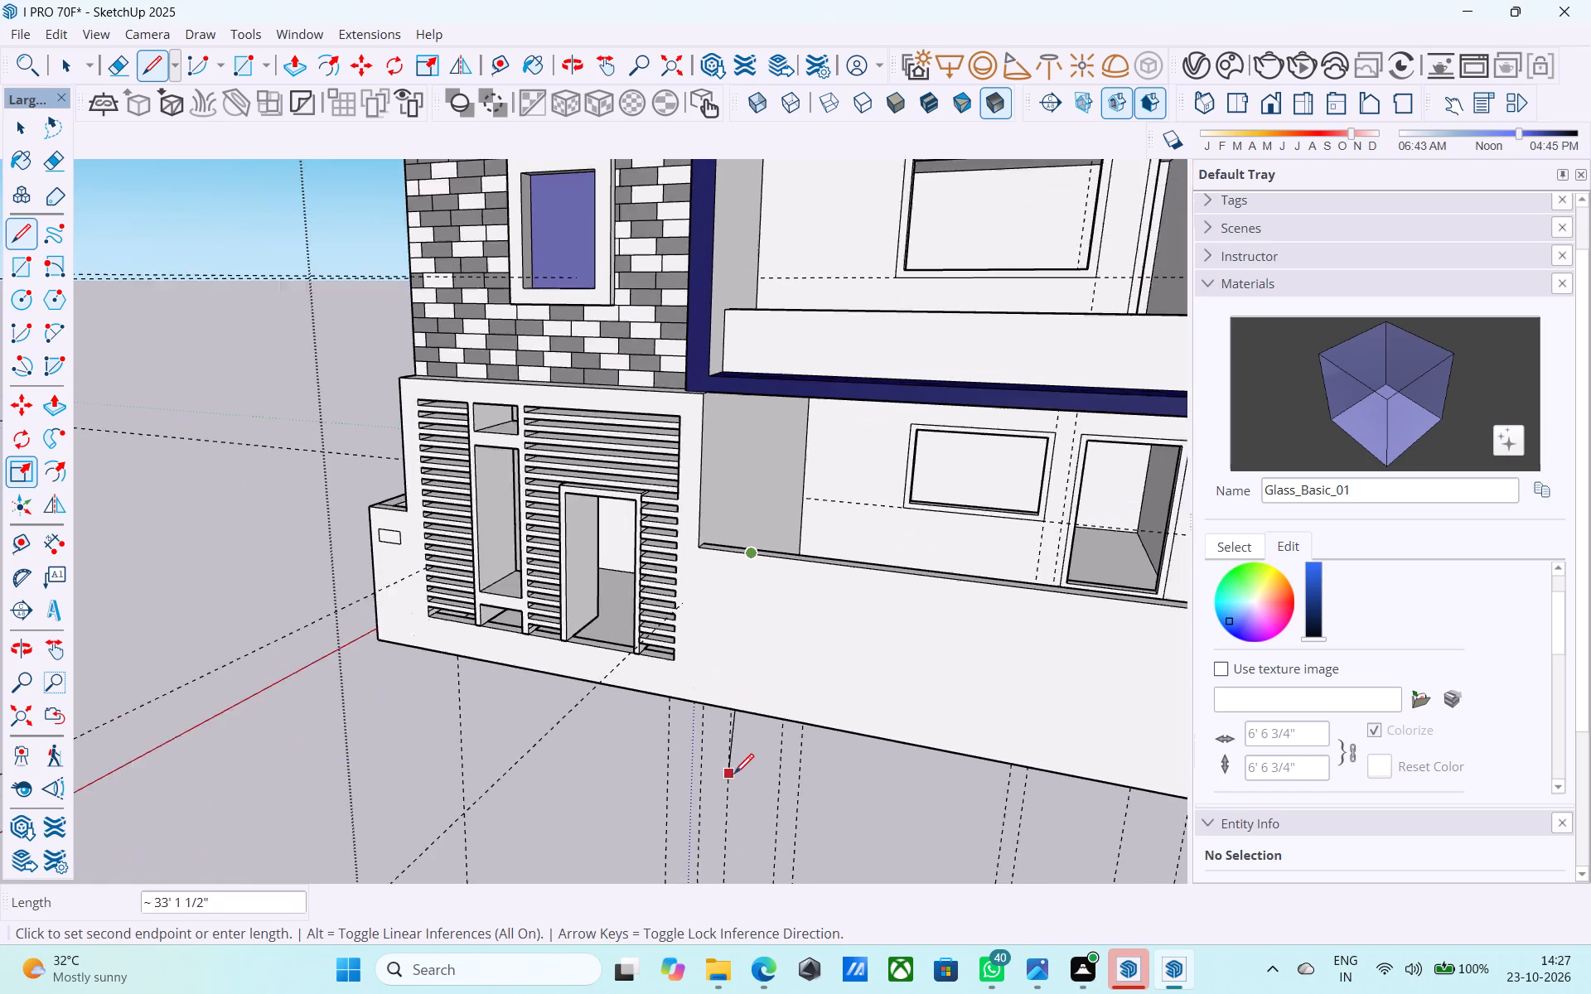
{"action": "left_click", "coordinate": [748, 707]}
{"action": "key", "text": "space"}
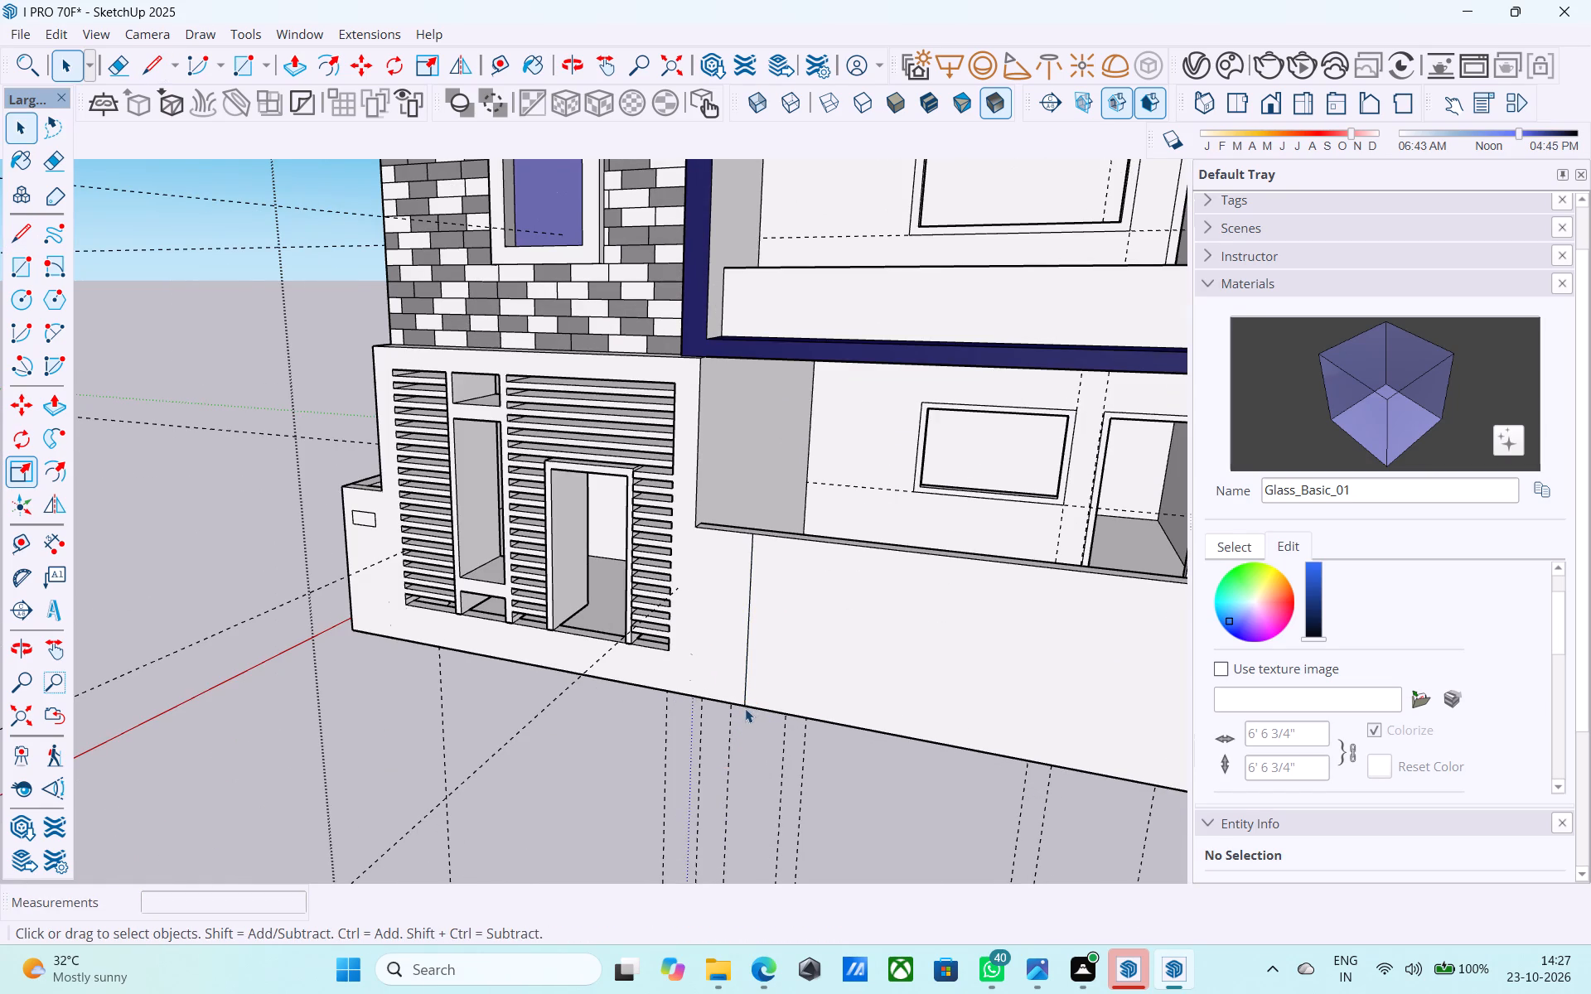
Copy the small wall rectangle about 13'2" along the front wall, to the strip between the slatted screen and the new vertical line.
{"action": "scroll", "coordinate": [745, 709], "scroll_direction": "up", "scroll_amount": 1}
{"action": "middle_click_drag", "start_coordinate": [745, 709], "coordinate": [815, 670]}
{"action": "scroll", "coordinate": [815, 670], "scroll_direction": "down", "scroll_amount": 3}
{"action": "middle_click_drag", "start_coordinate": [799, 666], "coordinate": [882, 666]}
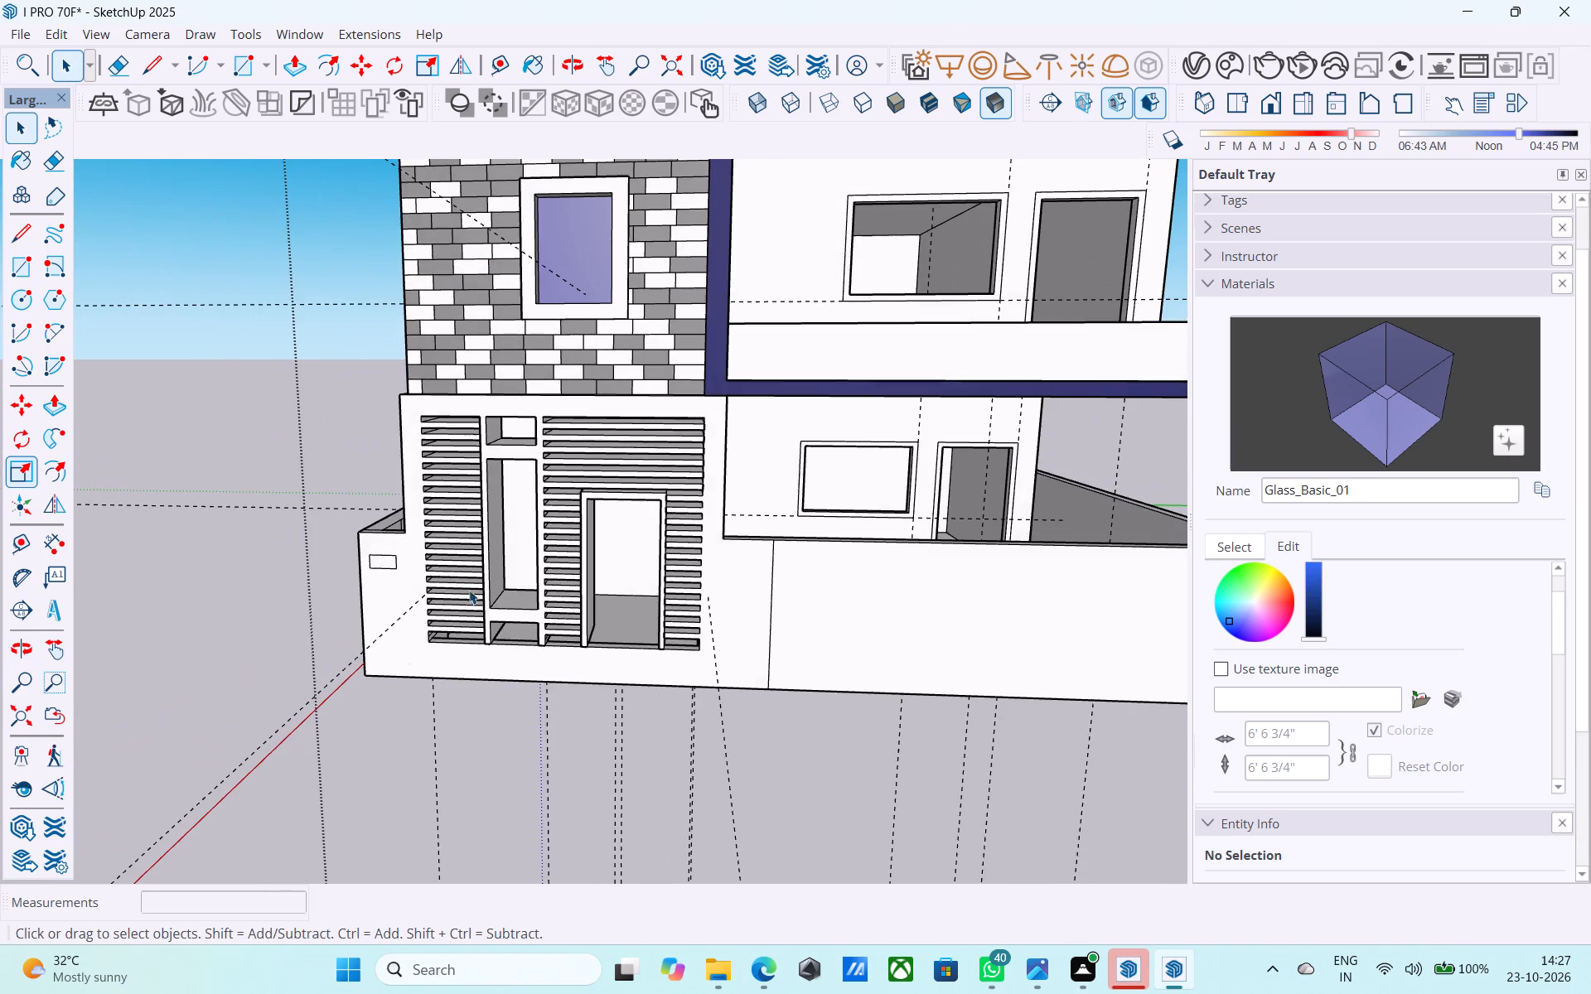
{"action": "scroll", "coordinate": [451, 586], "scroll_direction": "up", "scroll_amount": 6}
{"action": "left_click", "coordinate": [356, 551]}
{"action": "scroll", "coordinate": [364, 550], "scroll_direction": "down", "scroll_amount": 3}
{"action": "key", "text": "m"}
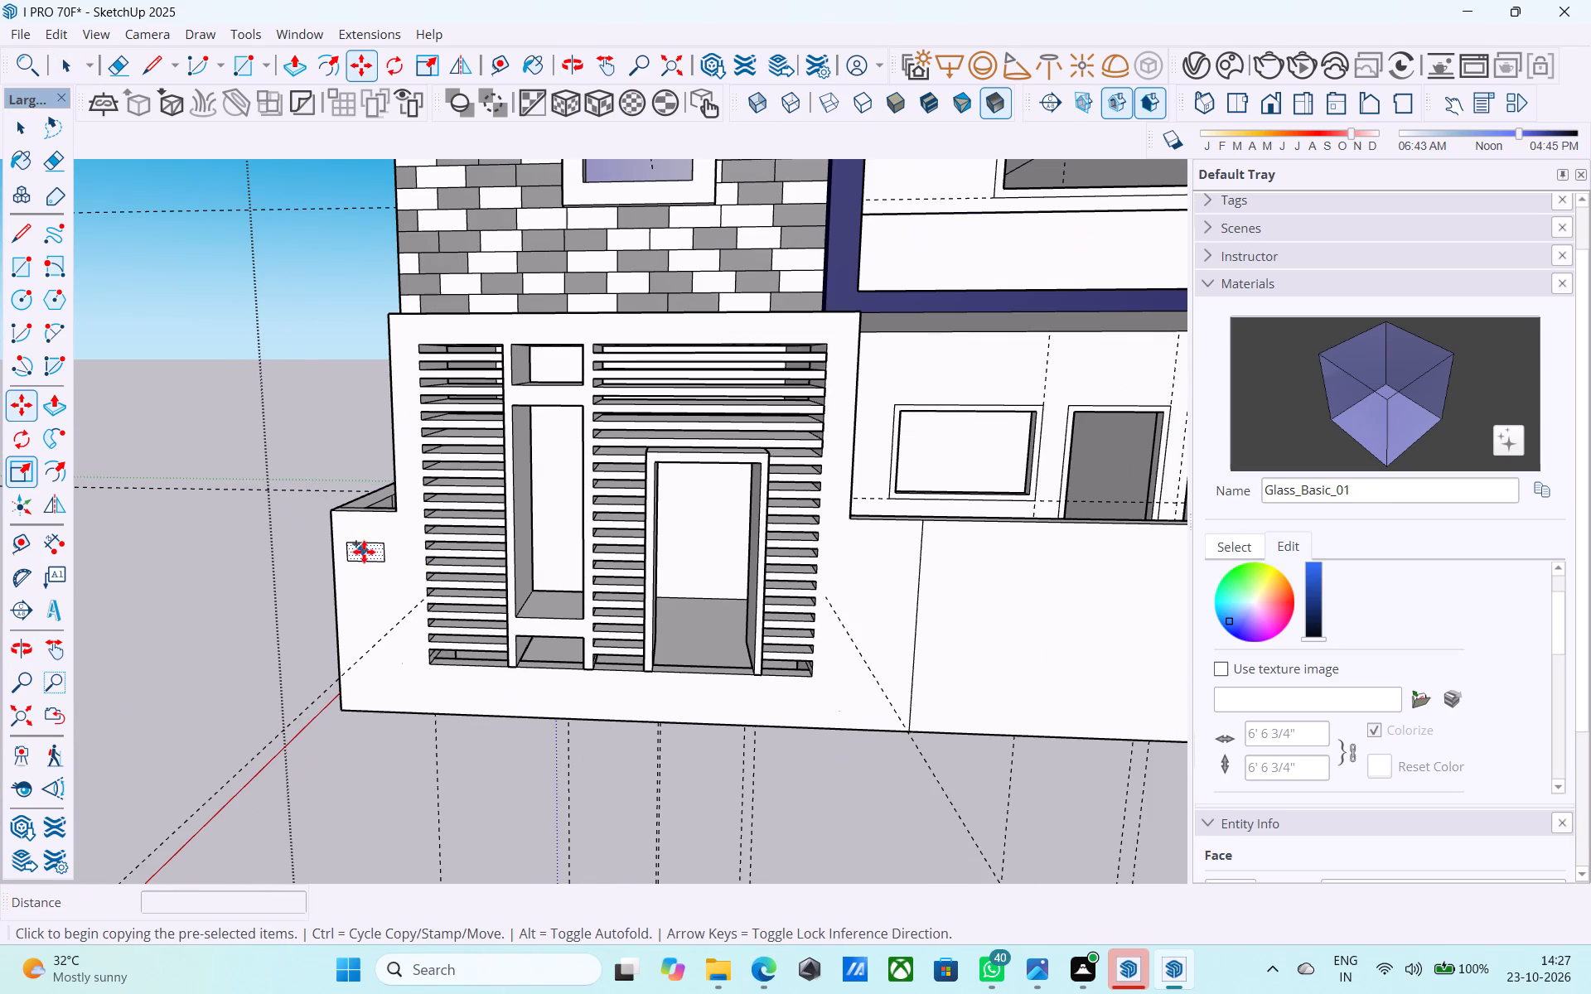
{"action": "left_click", "coordinate": [348, 546]}
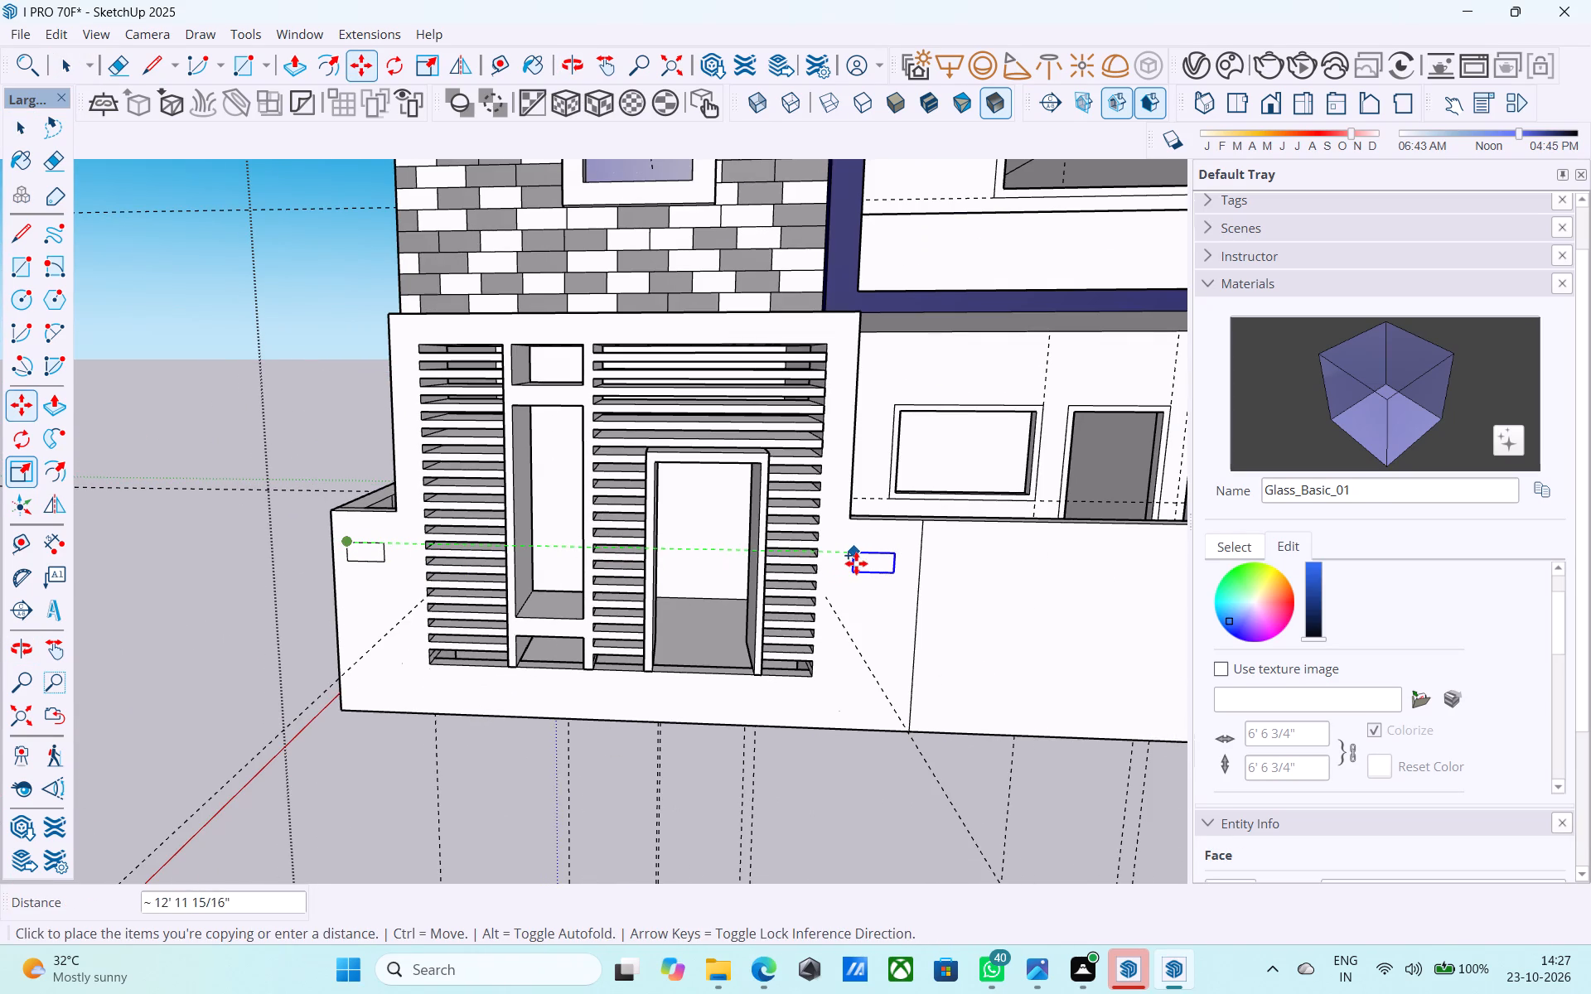
{"action": "left_click", "coordinate": [862, 563]}
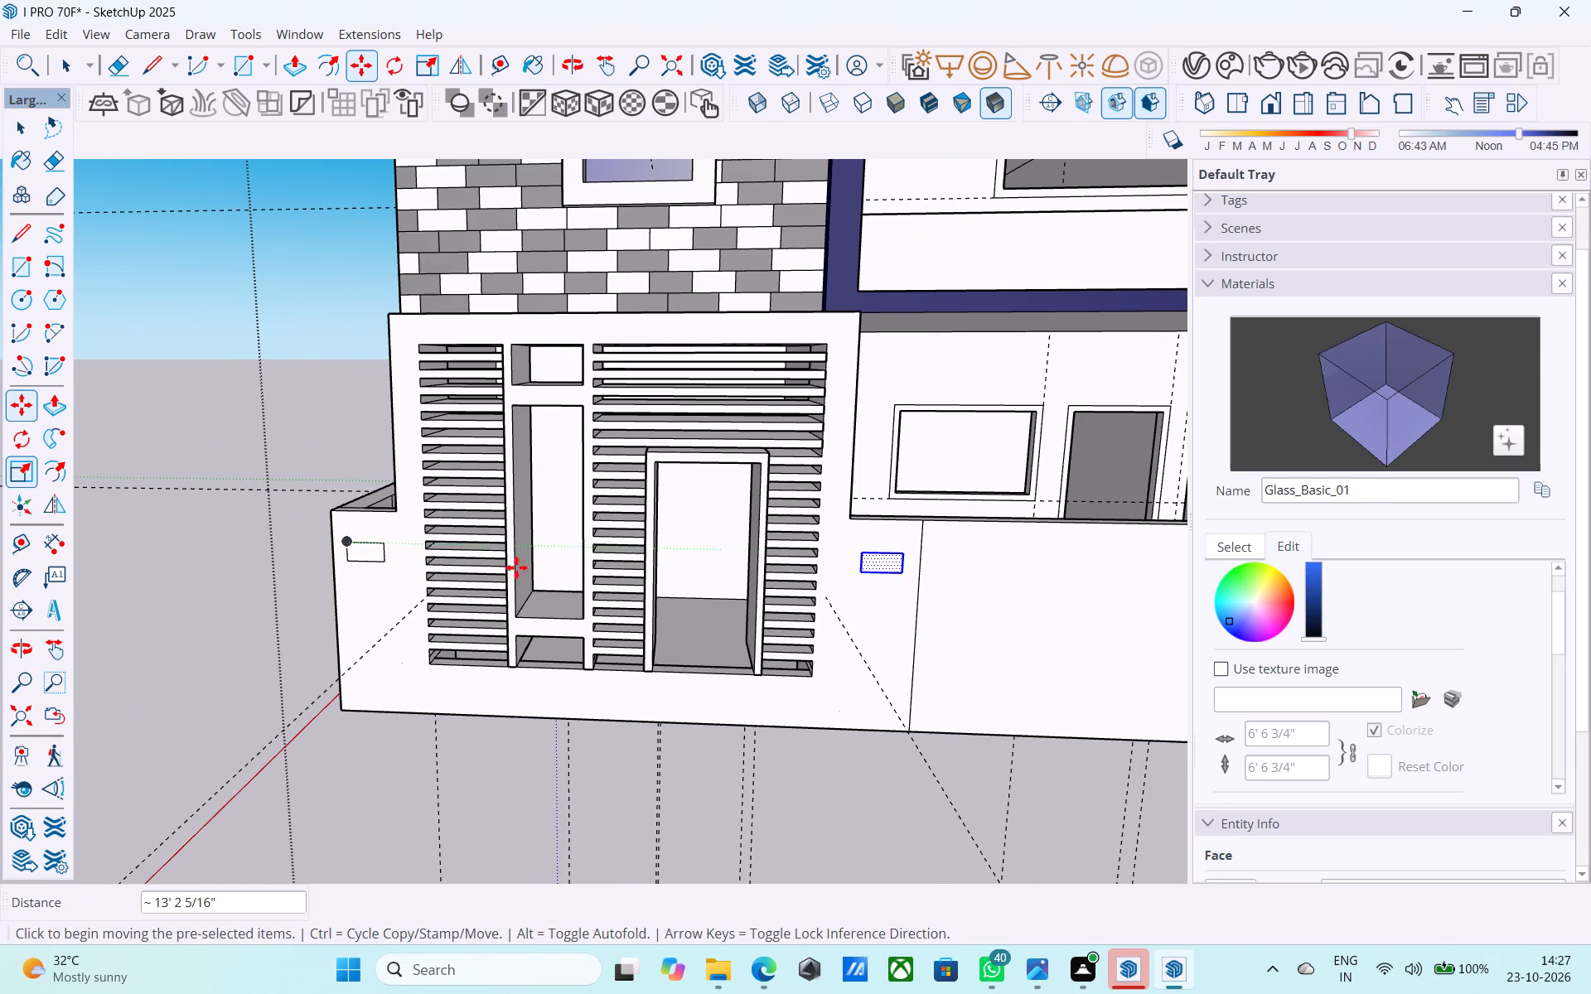
Copy both small rectangles straight down twice, about 1'3" and 2'7" below the originals, making three on each side of the screen.
{"action": "scroll", "coordinate": [423, 560], "scroll_direction": "up", "scroll_amount": 4, "text": "shift"}
{"action": "key", "text": "space"}
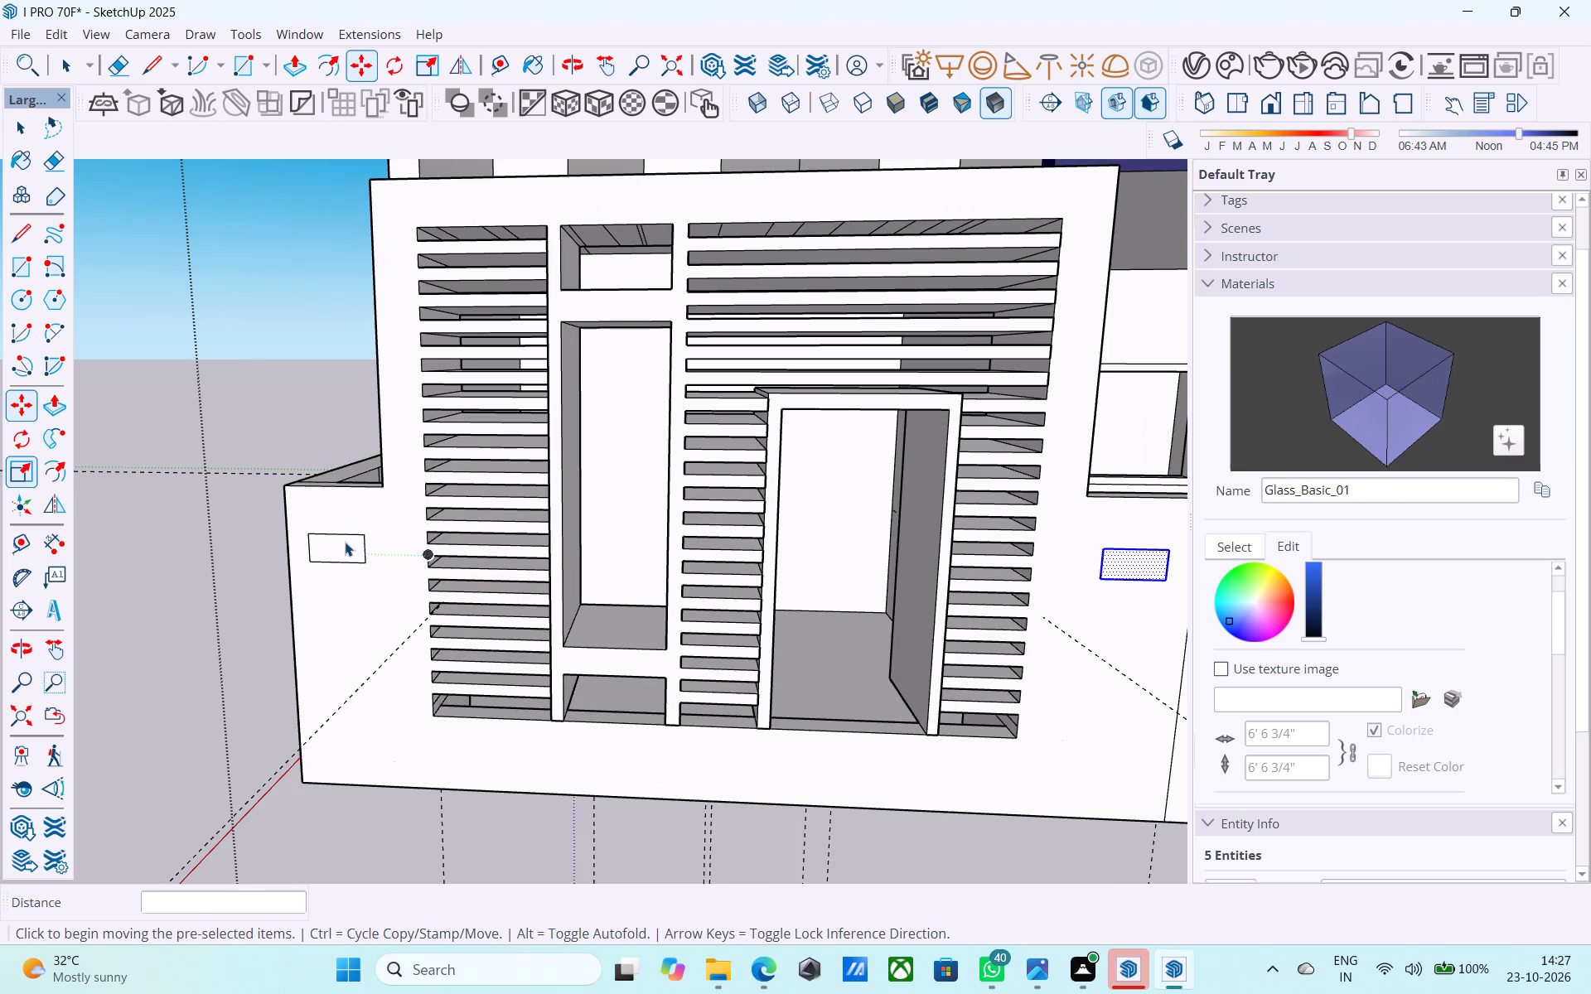
{"action": "left_click", "coordinate": [341, 548], "text": "shift"}
{"action": "key", "text": "m"}
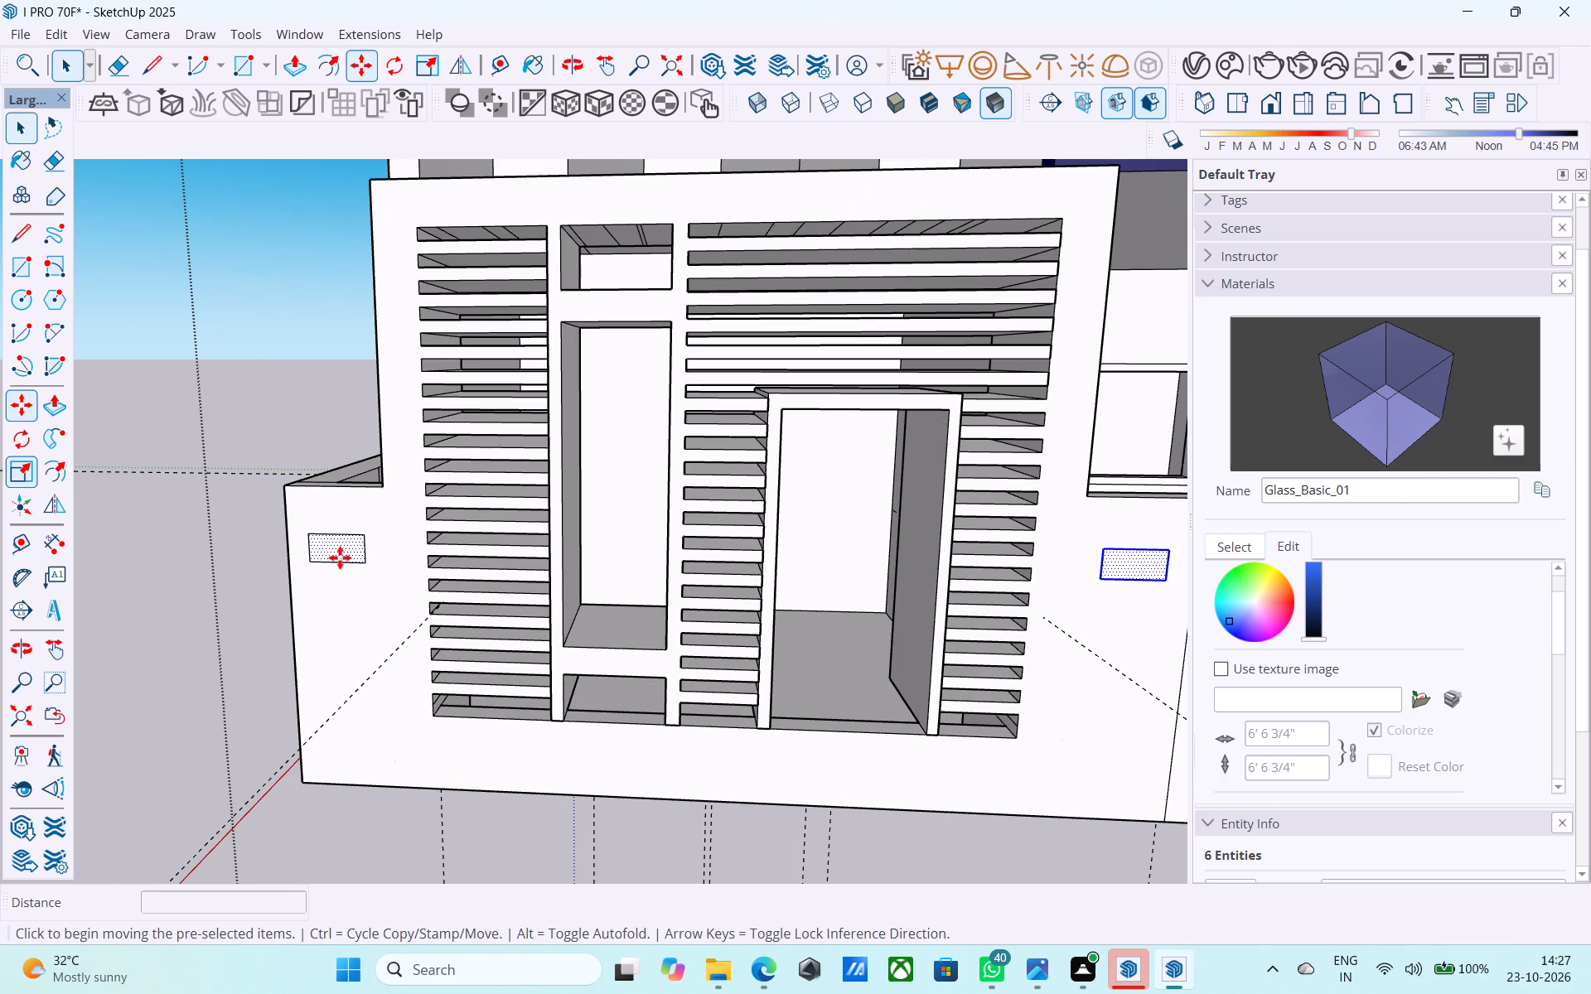
{"action": "left_click", "coordinate": [319, 539]}
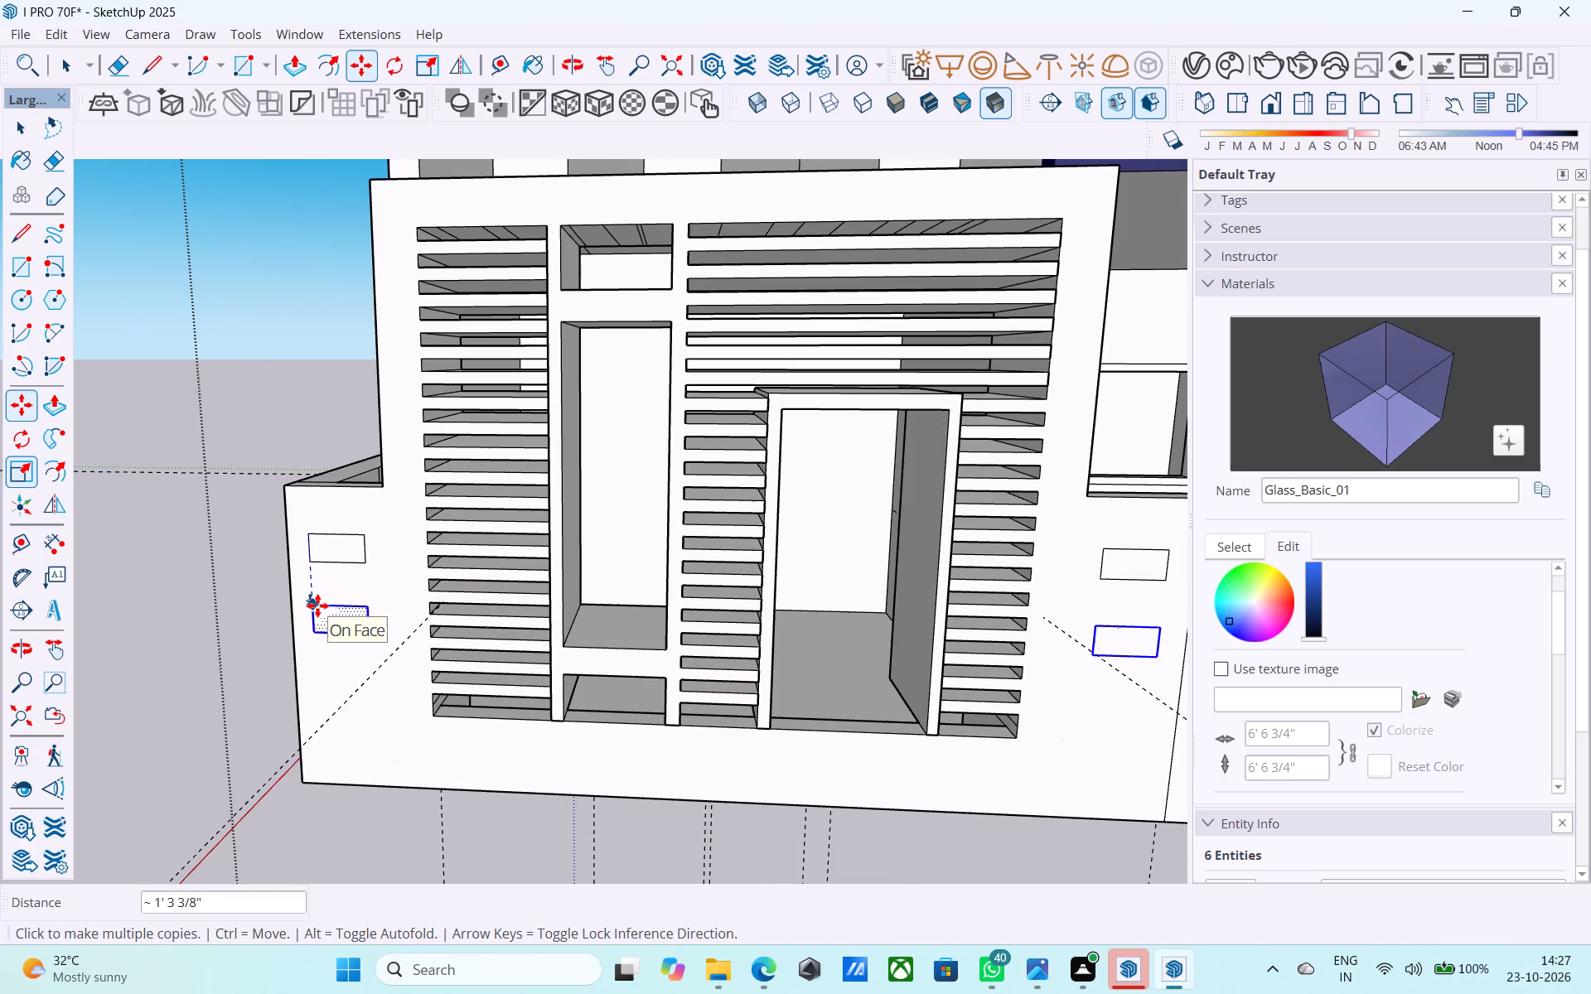
{"action": "left_click", "coordinate": [317, 609]}
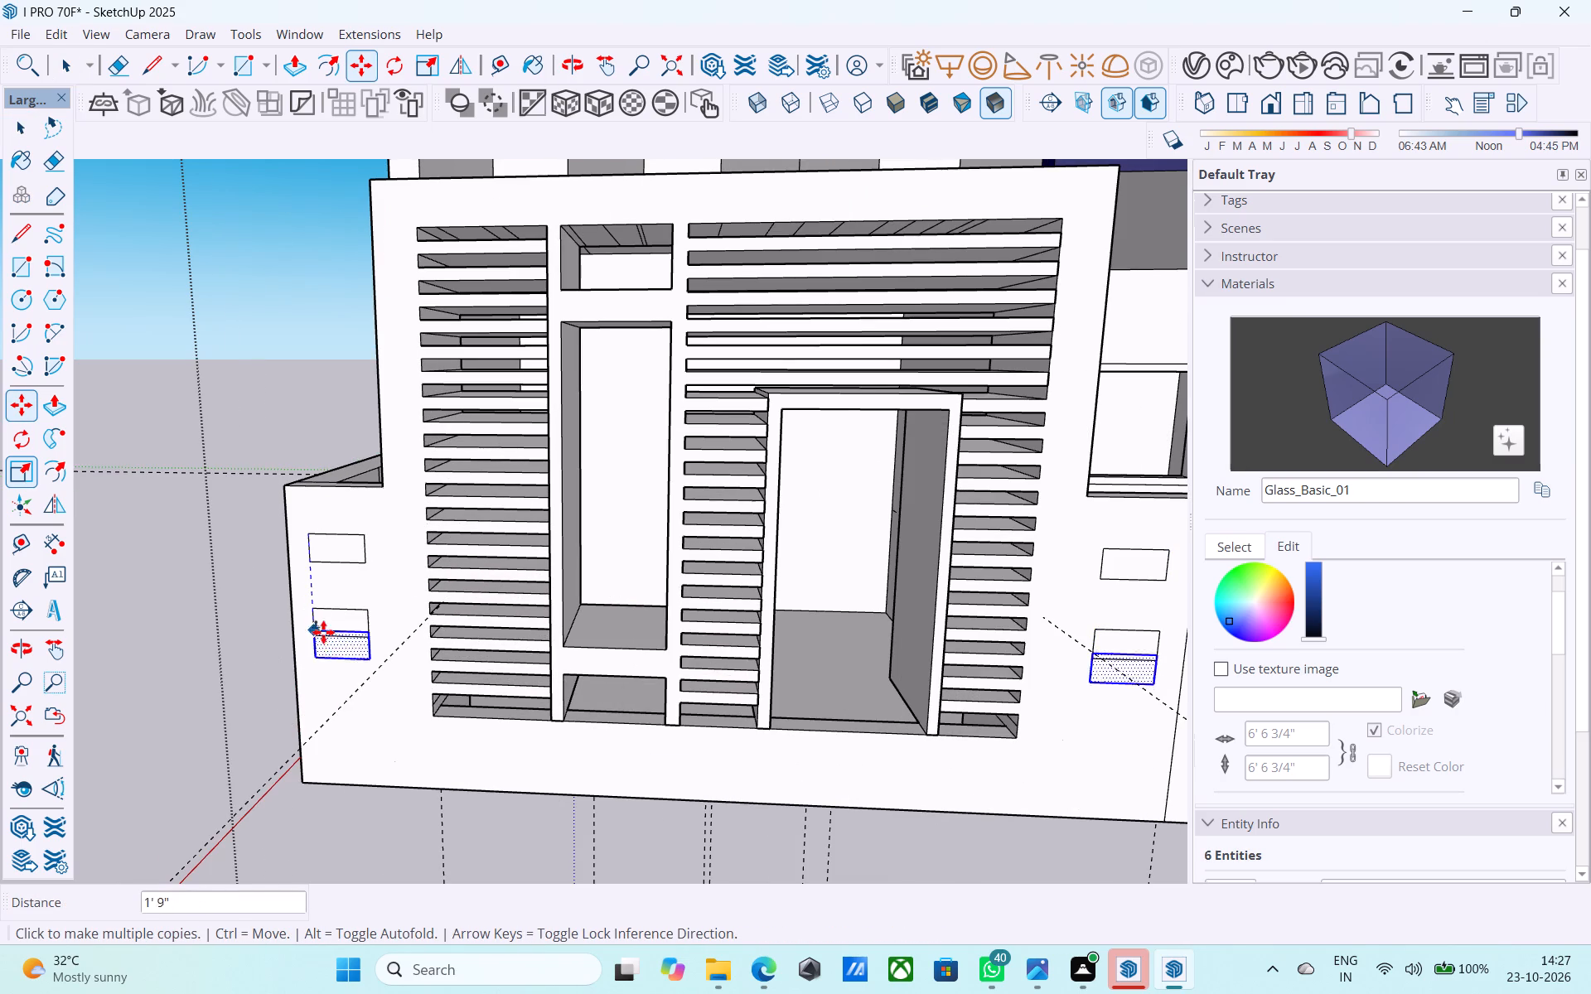
{"action": "left_click", "coordinate": [323, 683]}
{"action": "middle_click_drag", "start_coordinate": [323, 683], "coordinate": [331, 593]}
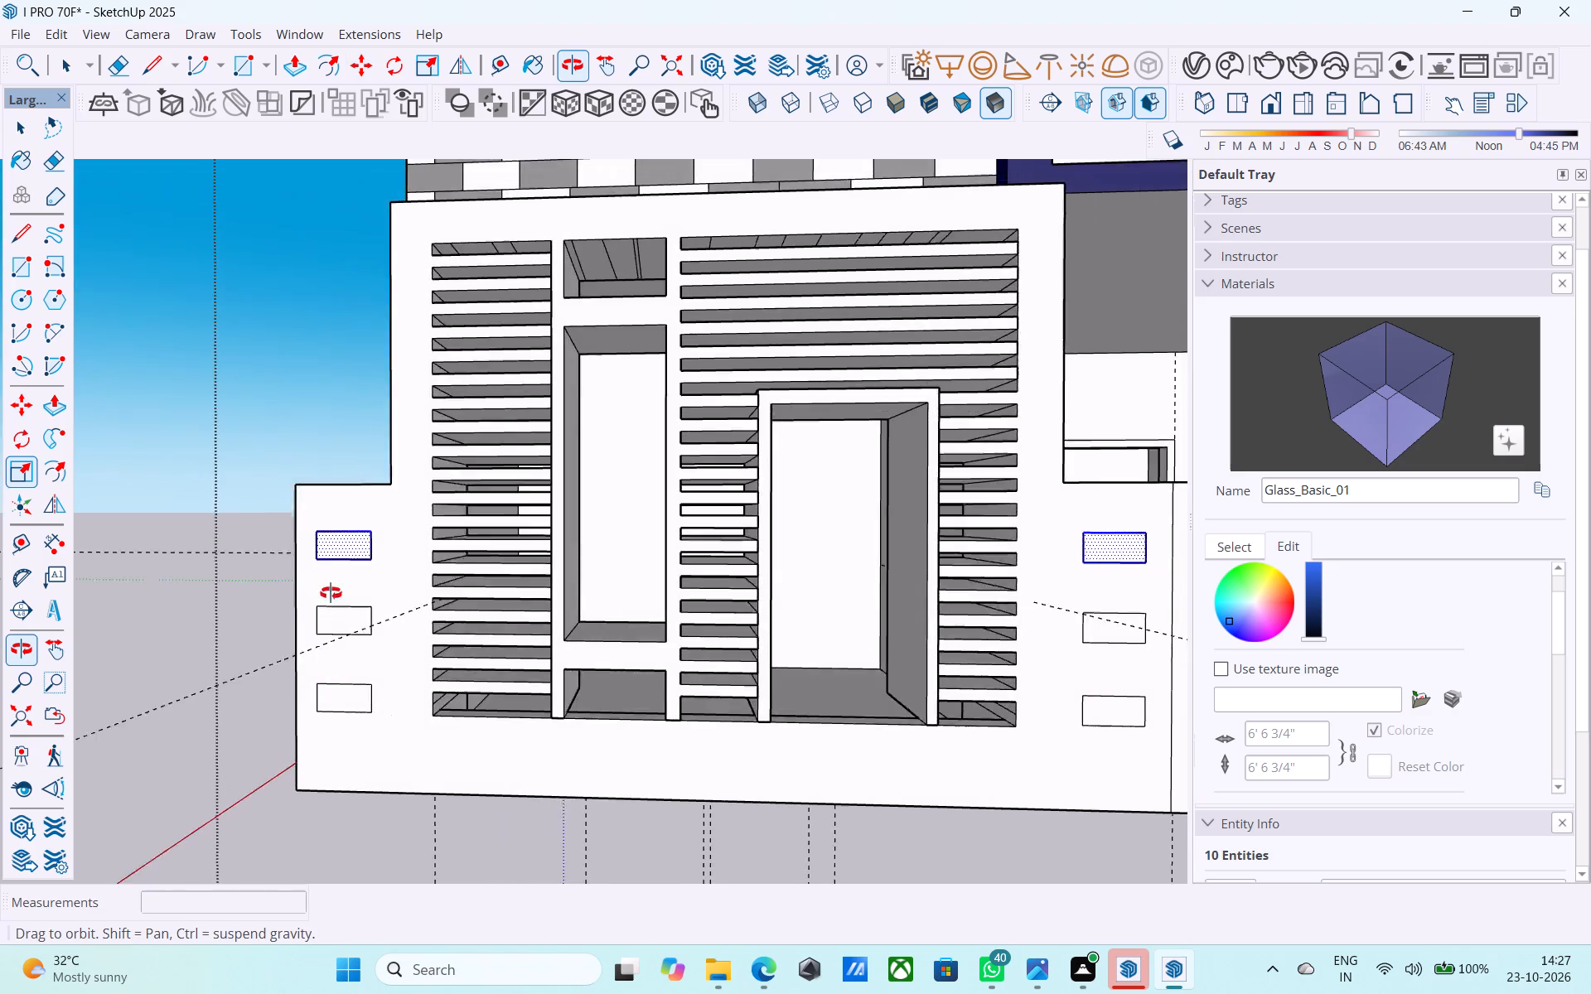
{"action": "middle_click_drag", "start_coordinate": [331, 593], "coordinate": [660, 764]}
{"action": "key", "text": "space"}
Recess the three small rectangles at the front wall's outer end by 3" with Push/Pull.
{"action": "scroll", "coordinate": [424, 637], "scroll_direction": "up", "scroll_amount": 2}
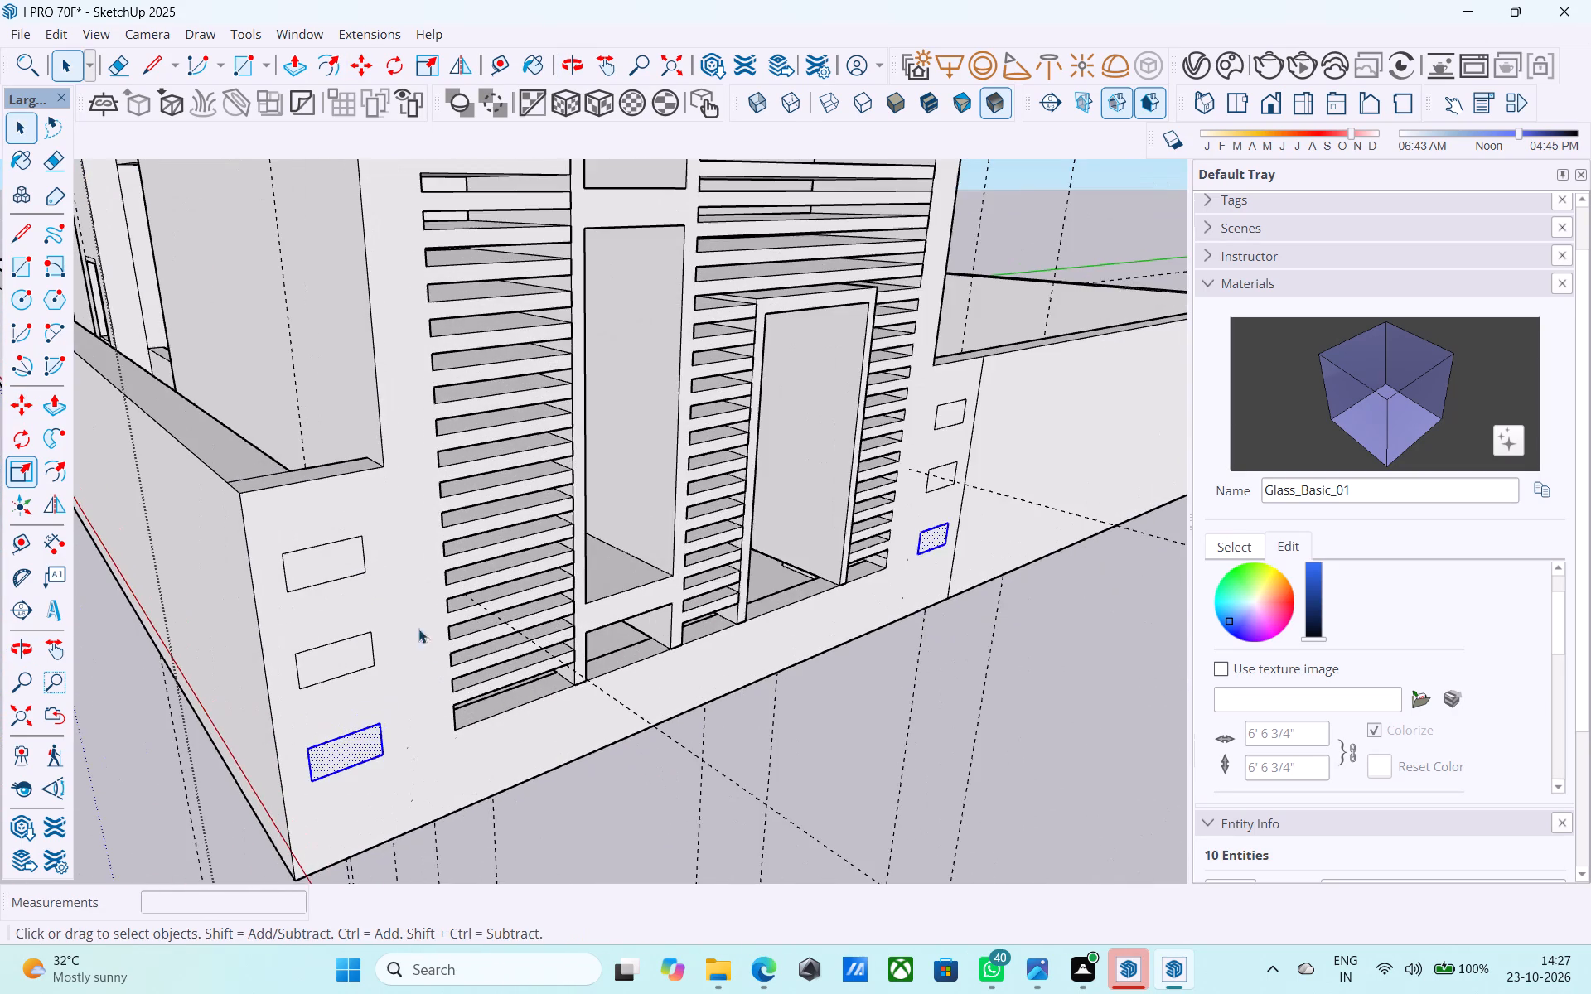
{"action": "scroll", "coordinate": [418, 629], "scroll_direction": "up", "scroll_amount": 1}
{"action": "left_click", "coordinate": [317, 557]}
{"action": "scroll", "coordinate": [316, 557], "scroll_direction": "up", "scroll_amount": 4}
{"action": "key", "text": "p"}
{"action": "left_click", "coordinate": [314, 560]}
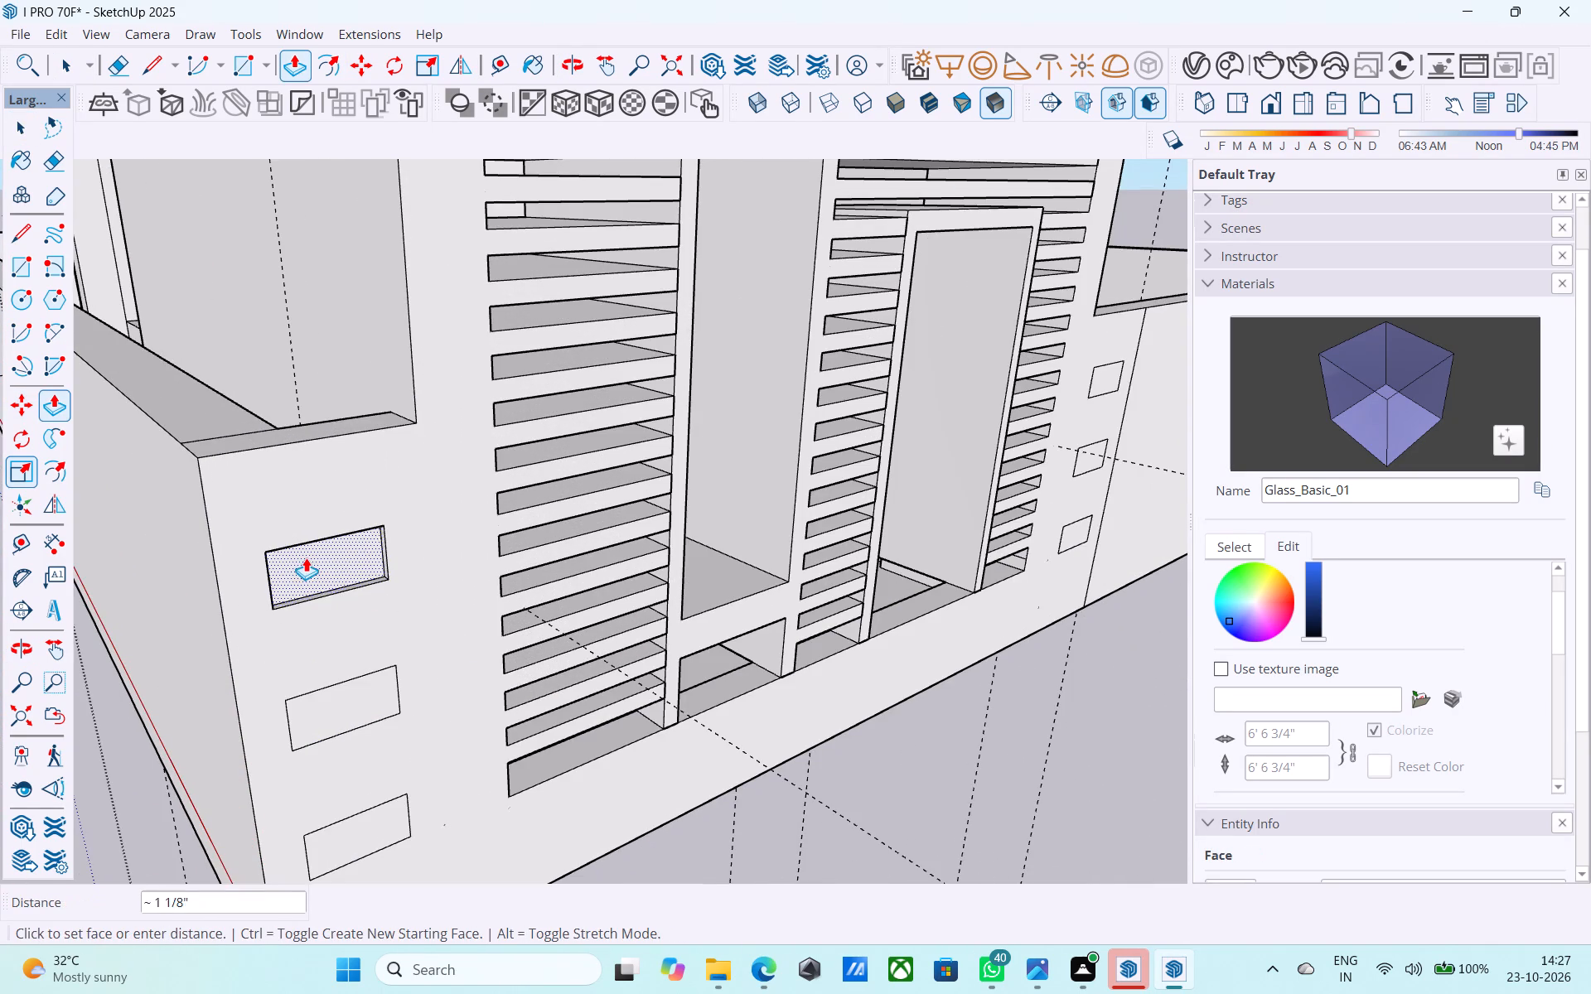
{"action": "key", "text": "3"}
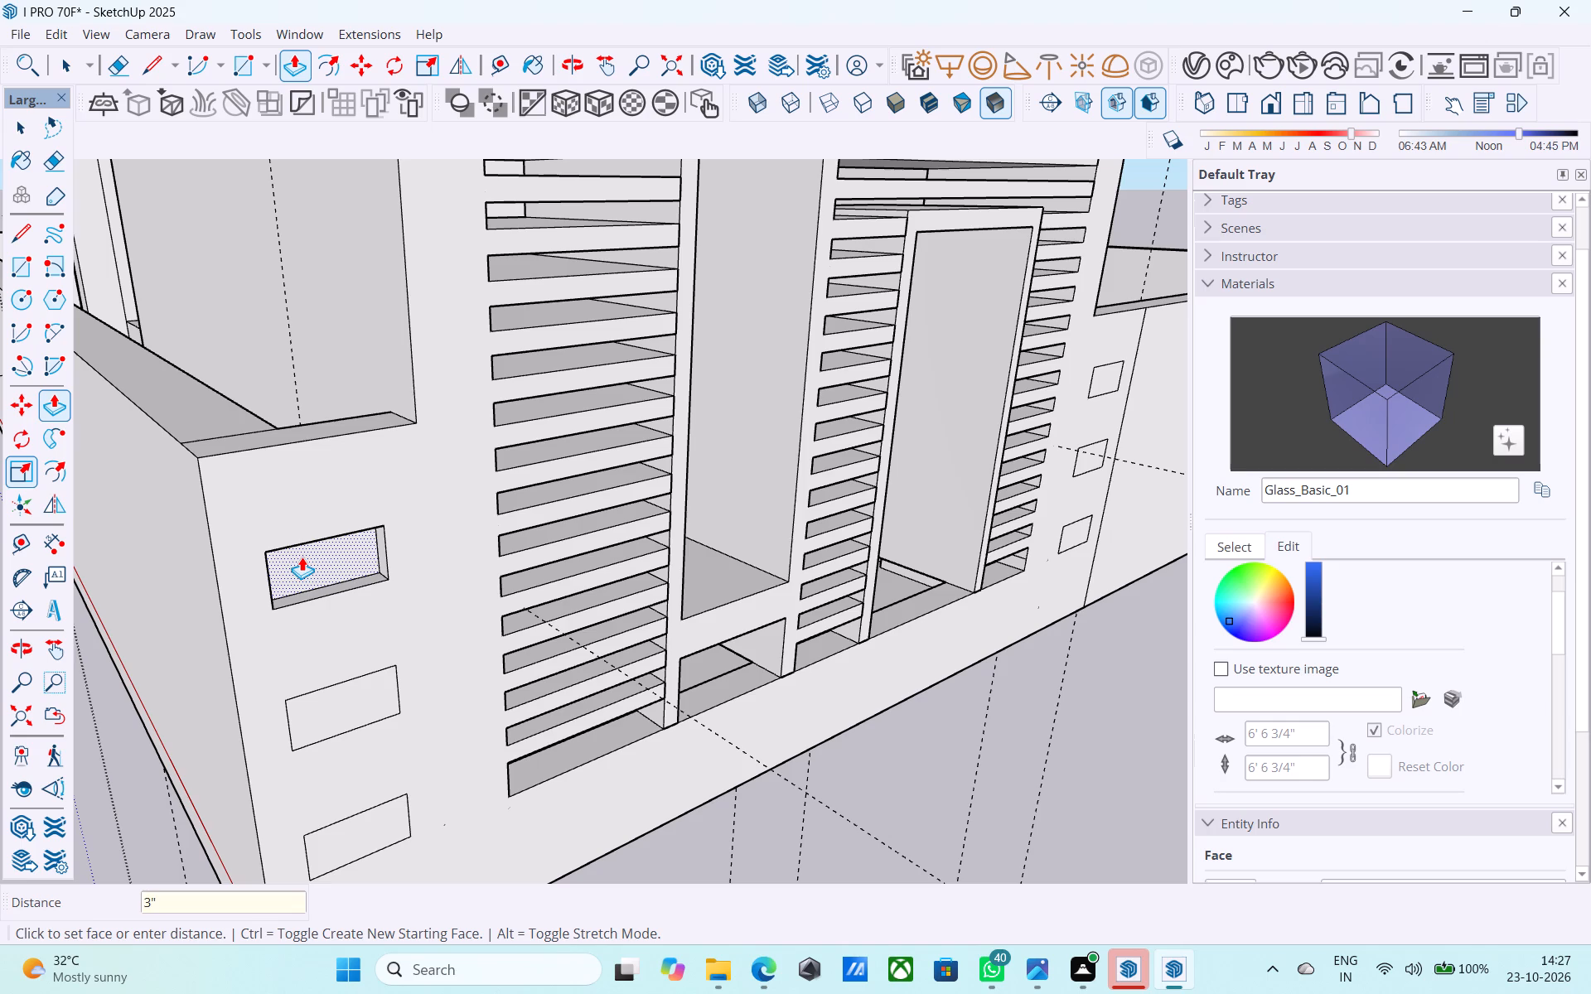
{"action": "key", "text": "shift+quotedbl"}
{"action": "key", "text": "Return"}
{"action": "scroll", "coordinate": [287, 550], "scroll_direction": "down", "scroll_amount": 3}
{"action": "double_click", "coordinate": [319, 672]}
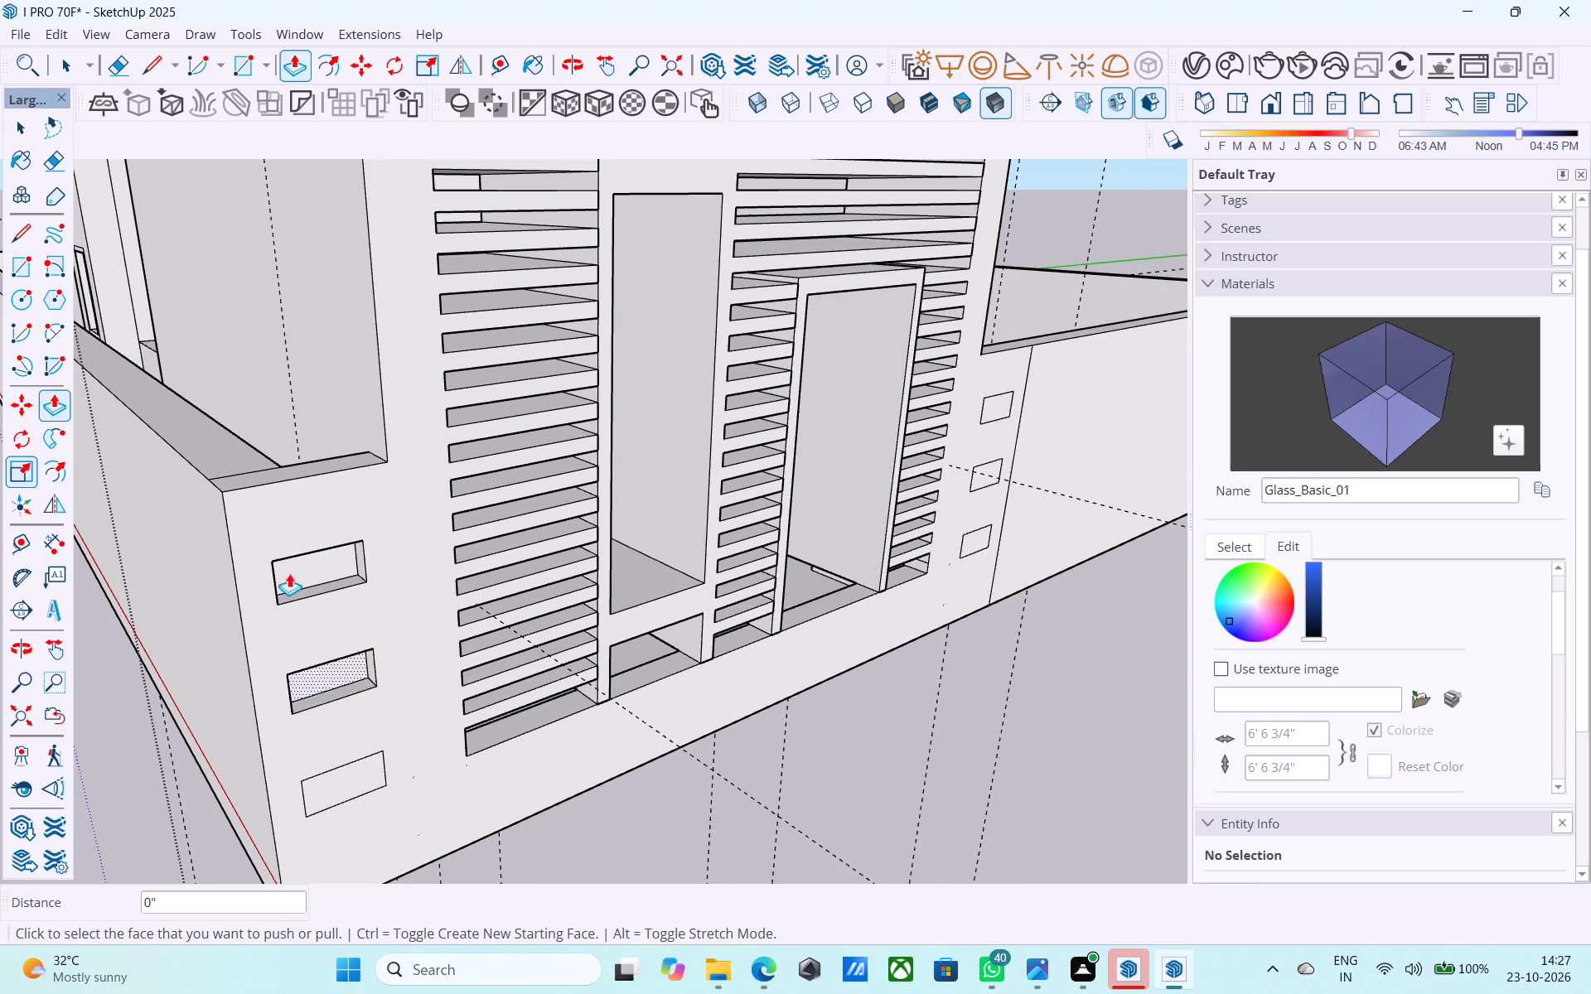
{"action": "scroll", "coordinate": [280, 476], "scroll_direction": "down", "scroll_amount": 5}
{"action": "scroll", "coordinate": [351, 740], "scroll_direction": "up", "scroll_amount": 5}
{"action": "double_click", "coordinate": [299, 652]}
Repeat the 3" recess on the three small rectangles on the other side of the slatted screen.
{"action": "scroll", "coordinate": [781, 673], "scroll_direction": "down", "scroll_amount": 5}
{"action": "middle_click_drag", "start_coordinate": [666, 654], "coordinate": [394, 652]}
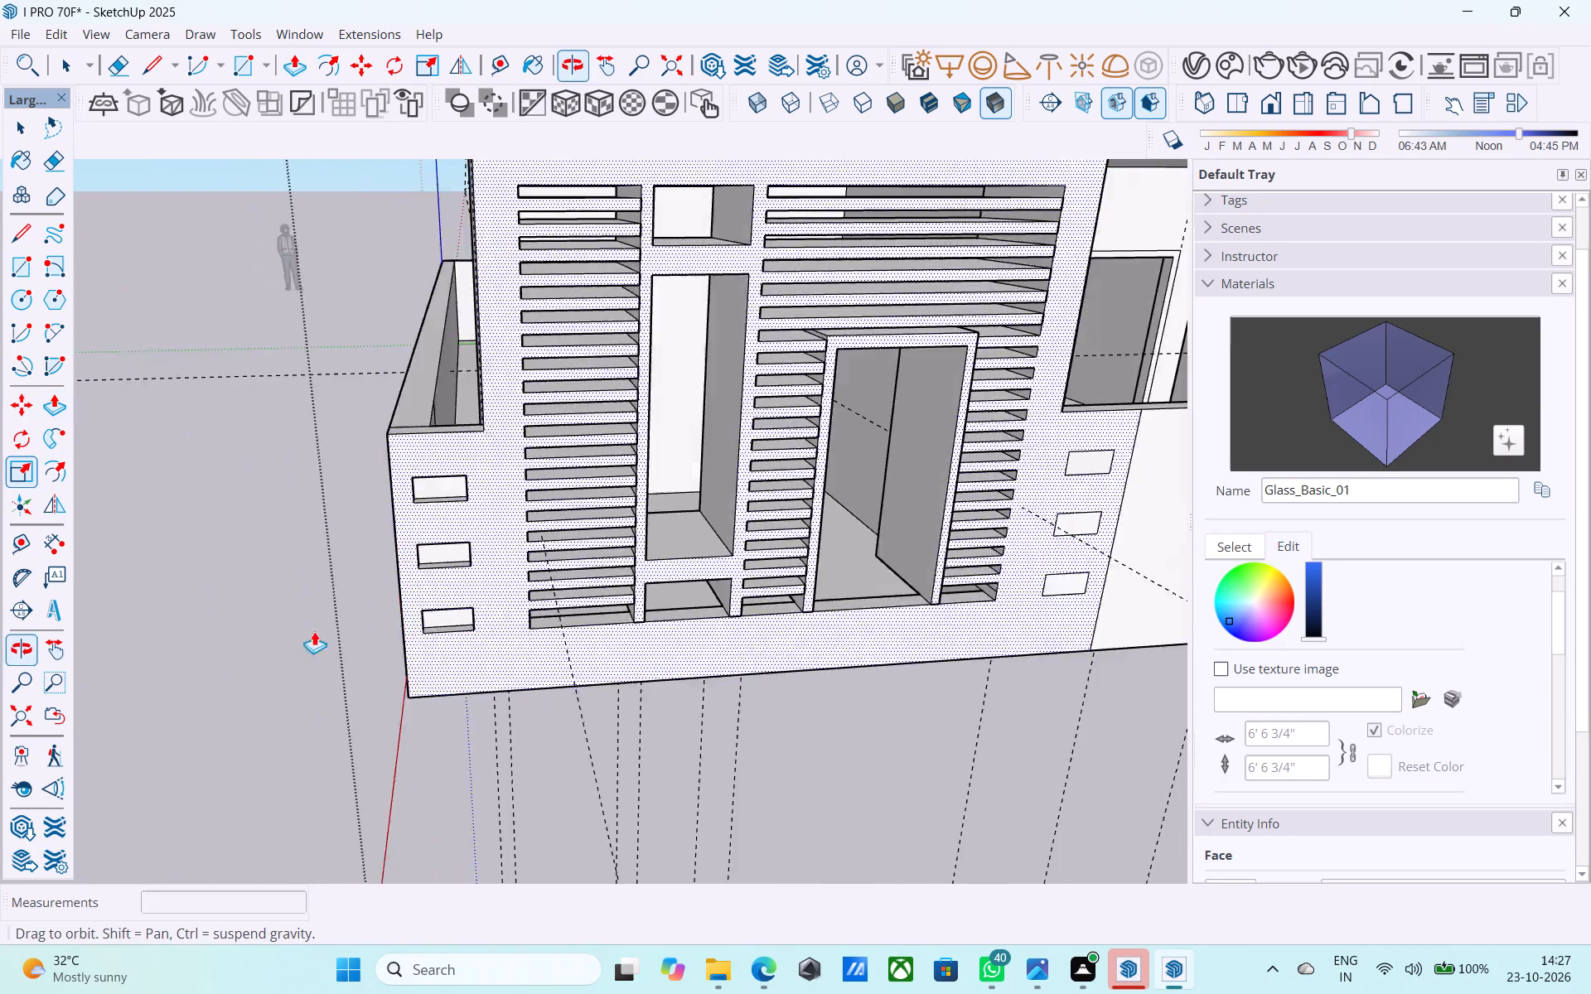
{"action": "scroll", "coordinate": [278, 599], "scroll_direction": "down", "scroll_amount": 5}
{"action": "scroll", "coordinate": [769, 522], "scroll_direction": "up", "scroll_amount": 10}
{"action": "double_click", "coordinate": [769, 519]}
{"action": "double_click", "coordinate": [770, 628]}
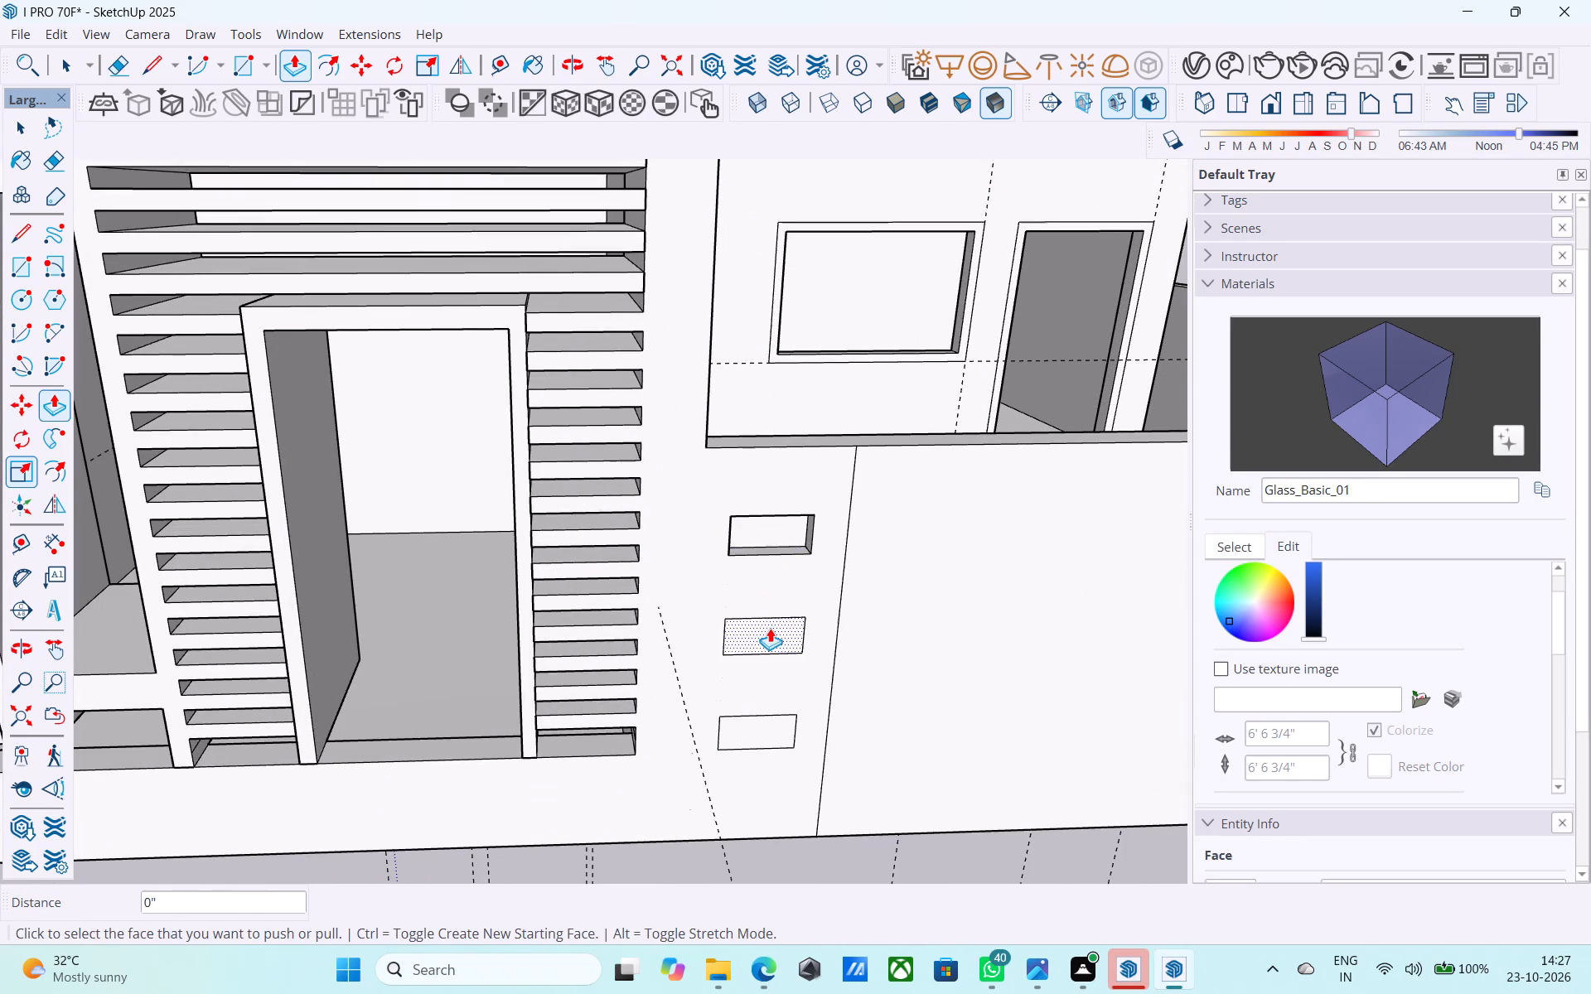
{"action": "double_click", "coordinate": [760, 726]}
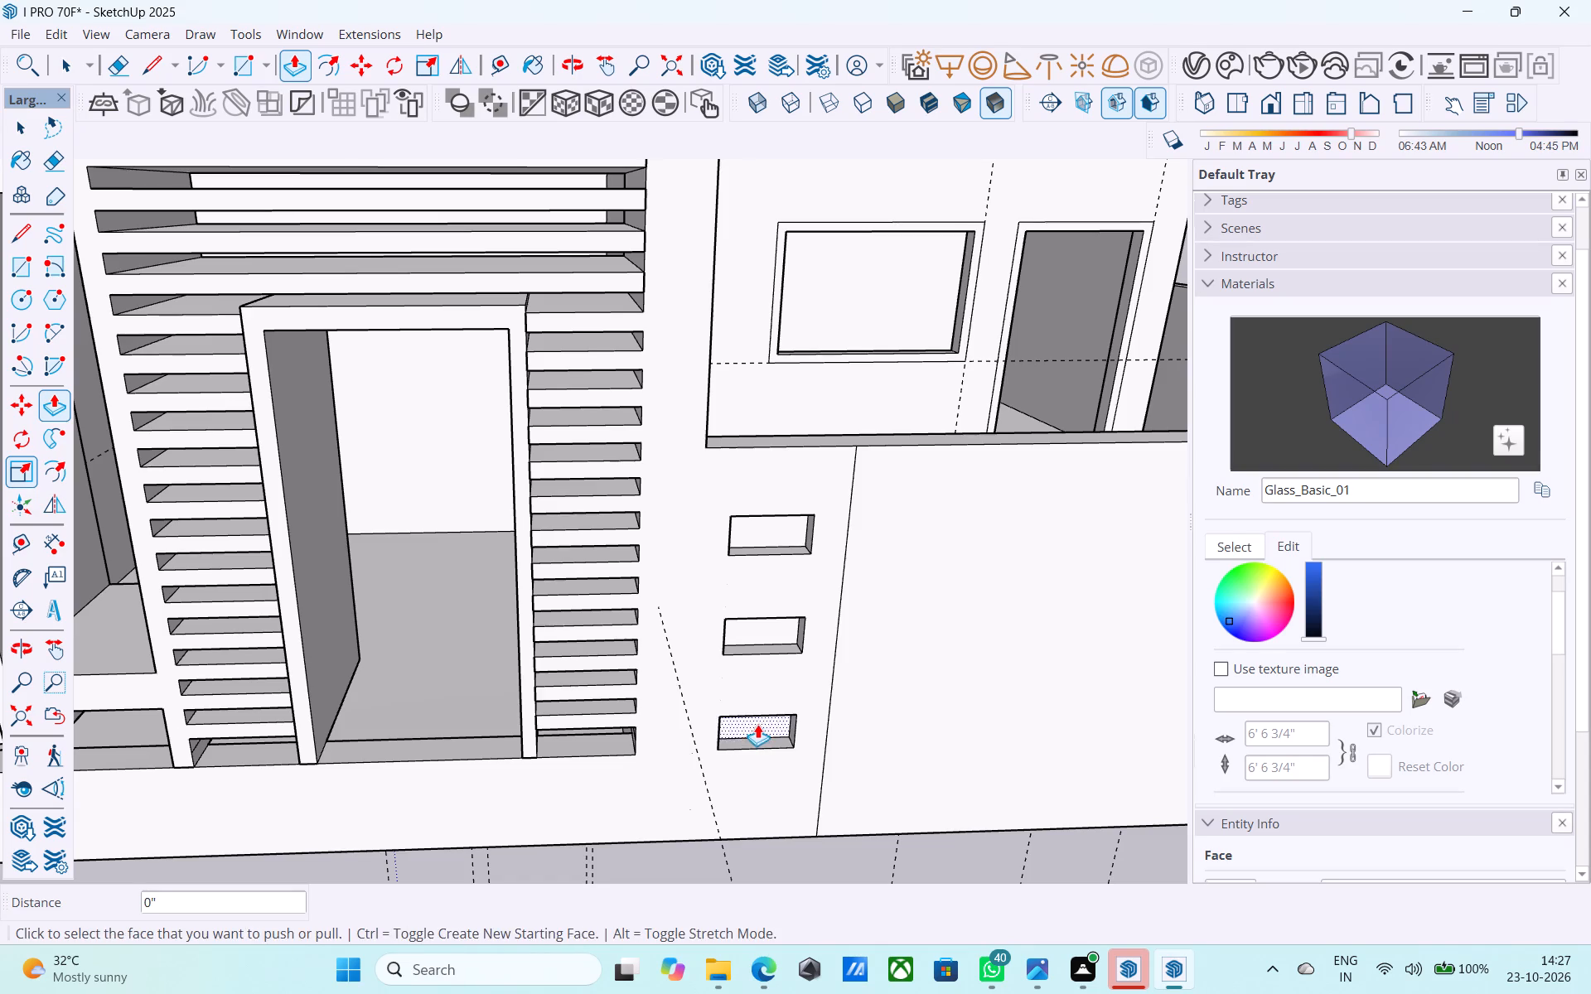
Save the building model.
{"action": "key", "text": "space"}
{"action": "scroll", "coordinate": [757, 723], "scroll_direction": "down", "scroll_amount": 7}
{"action": "middle_click_drag", "start_coordinate": [756, 723], "coordinate": [1003, 618]}
{"action": "middle_click_drag", "start_coordinate": [795, 660], "coordinate": [887, 640]}
{"action": "key", "text": "ctrl+s"}
{"action": "key", "text": "space"}
Examine the whole building from the side elevation around the front to the balcony corner.
{"action": "middle_click_drag", "start_coordinate": [878, 639], "coordinate": [941, 662]}
{"action": "scroll", "coordinate": [941, 662], "scroll_direction": "down", "scroll_amount": 4}
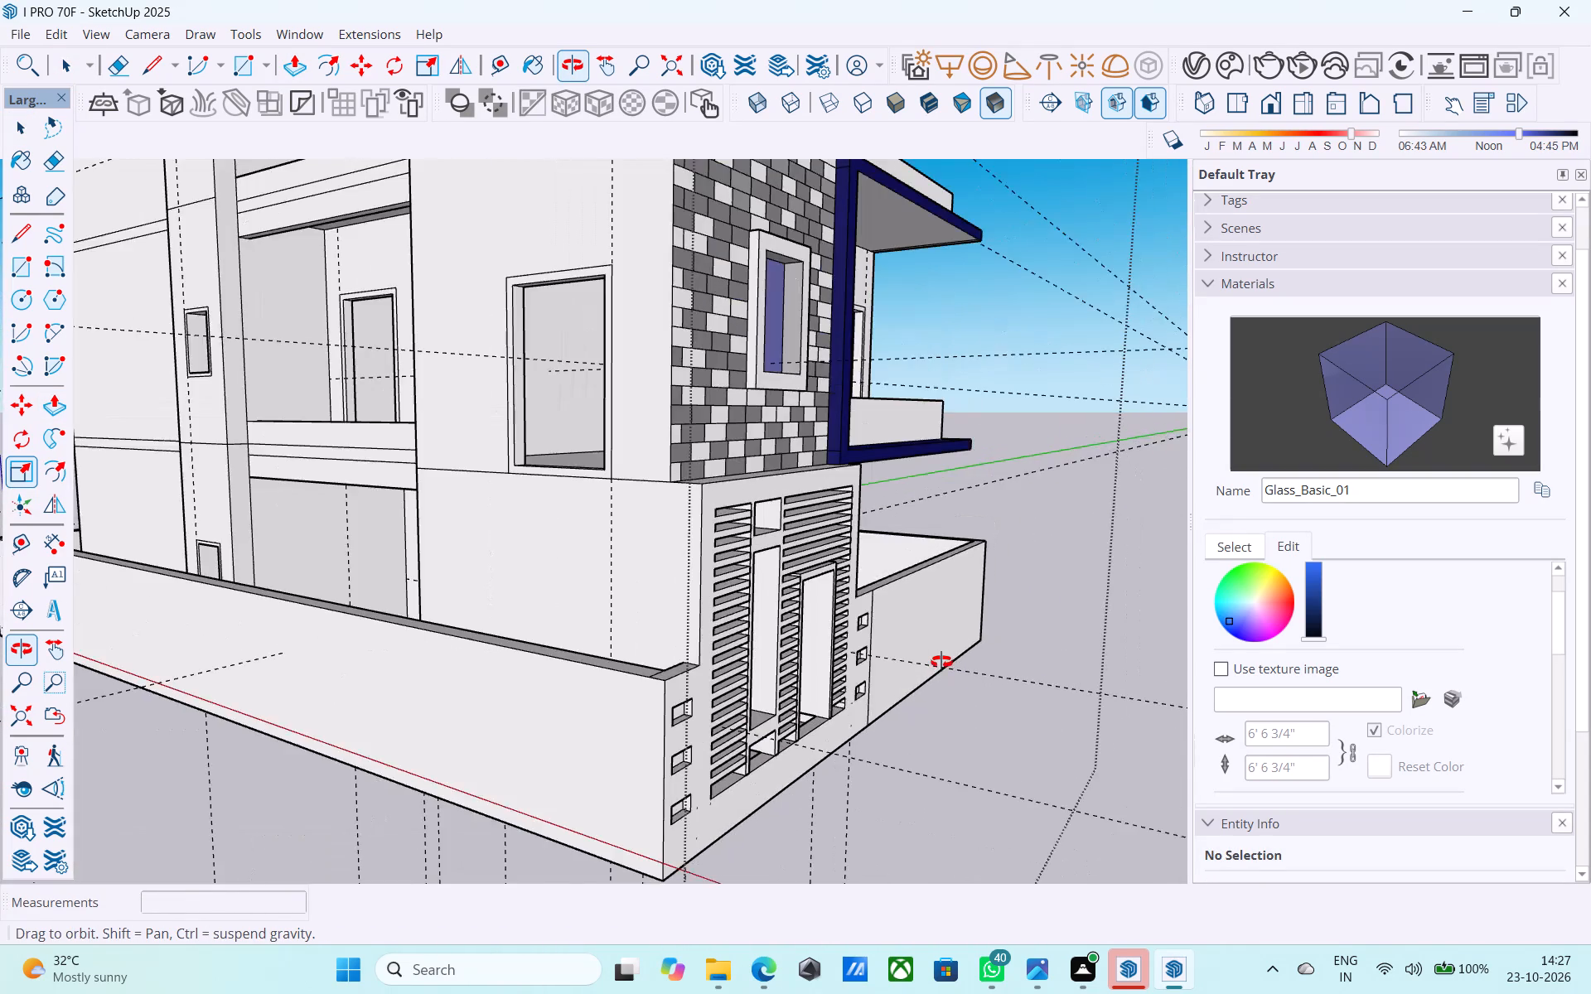
{"action": "middle_click_drag", "start_coordinate": [941, 662], "coordinate": [631, 591]}
{"action": "scroll", "coordinate": [625, 589], "scroll_direction": "down", "scroll_amount": 10}
{"action": "middle_click_drag", "start_coordinate": [625, 596], "coordinate": [621, 704]}
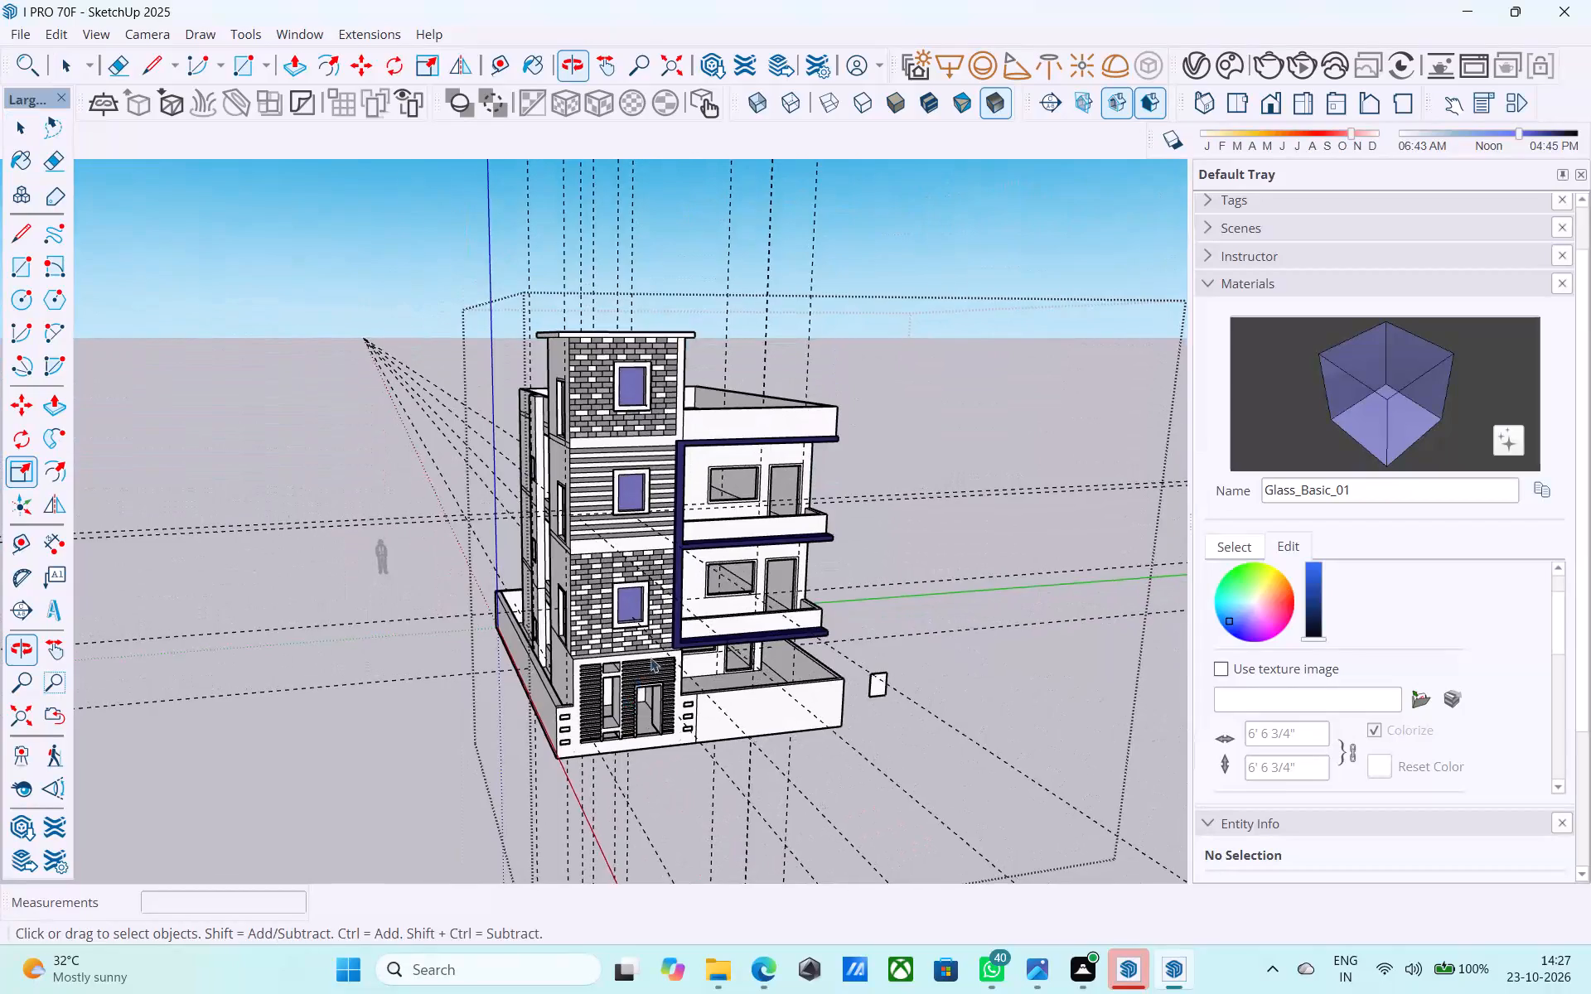
{"action": "scroll", "coordinate": [664, 644], "scroll_direction": "up", "scroll_amount": 6}
{"action": "scroll", "coordinate": [674, 615], "scroll_direction": "down", "scroll_amount": 4}
{"action": "scroll", "coordinate": [371, 646], "scroll_direction": "down", "scroll_amount": 5}
{"action": "middle_click_drag", "start_coordinate": [652, 502], "coordinate": [684, 480]}
{"action": "scroll", "coordinate": [684, 480], "scroll_direction": "up", "scroll_amount": 5}
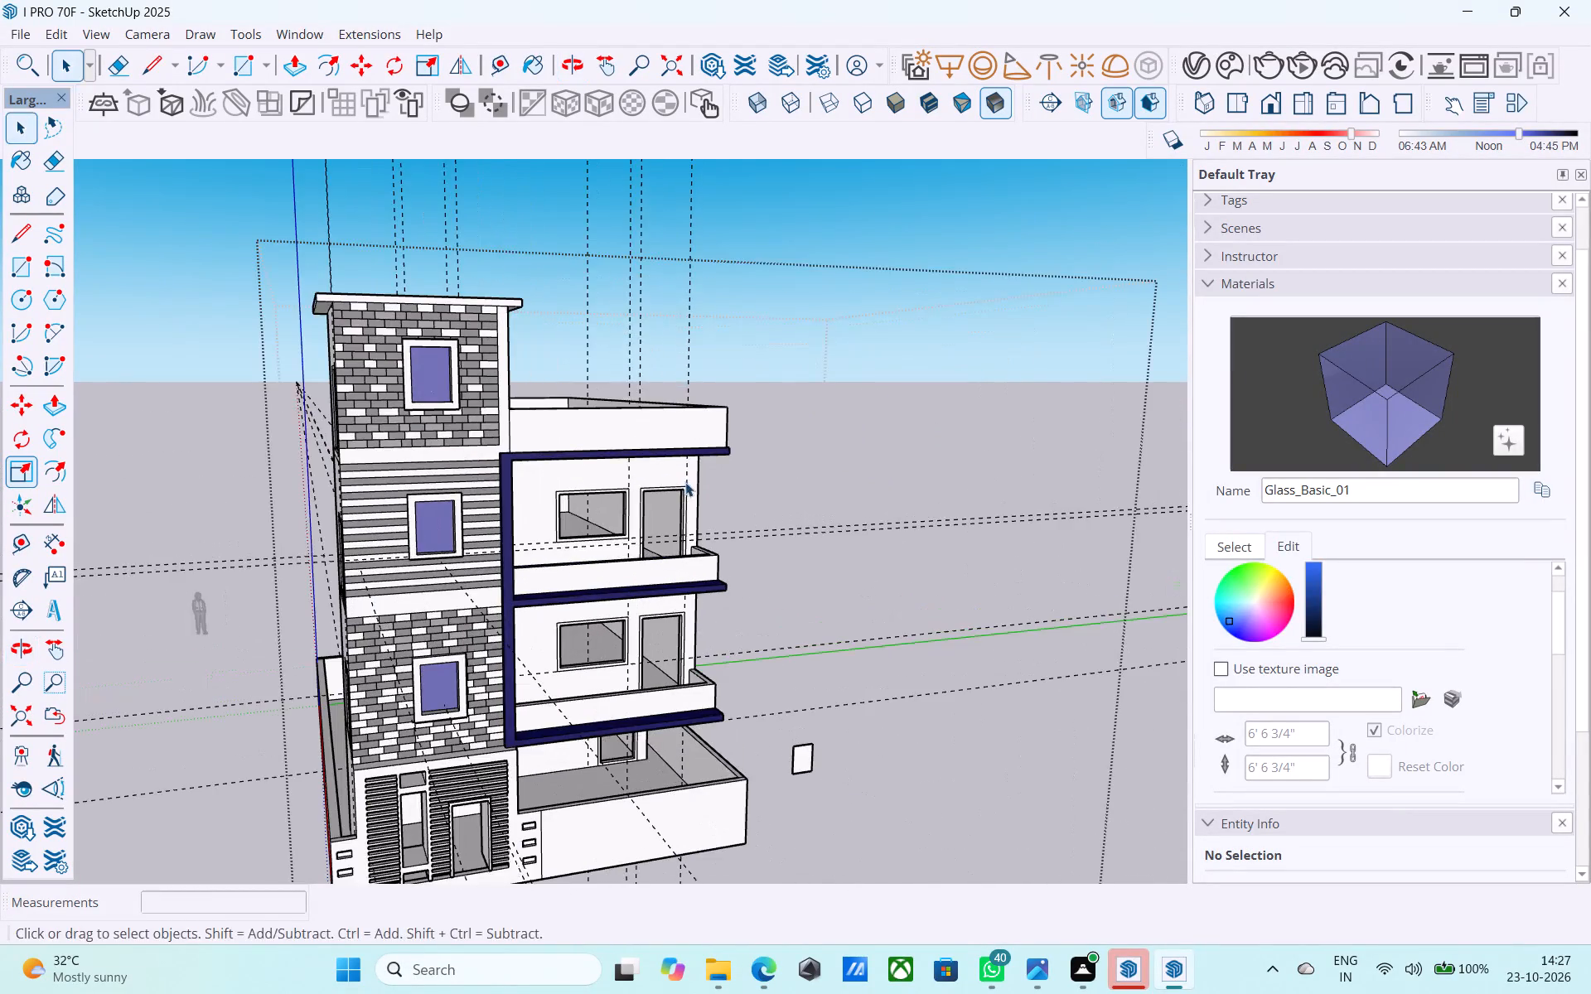
{"action": "middle_click_drag", "start_coordinate": [668, 499], "coordinate": [678, 442]}
{"action": "scroll", "coordinate": [670, 438], "scroll_direction": "up", "scroll_amount": 1}
{"action": "middle_click_drag", "start_coordinate": [682, 445], "coordinate": [732, 480]}
{"action": "middle_click_drag", "start_coordinate": [731, 480], "coordinate": [418, 543]}
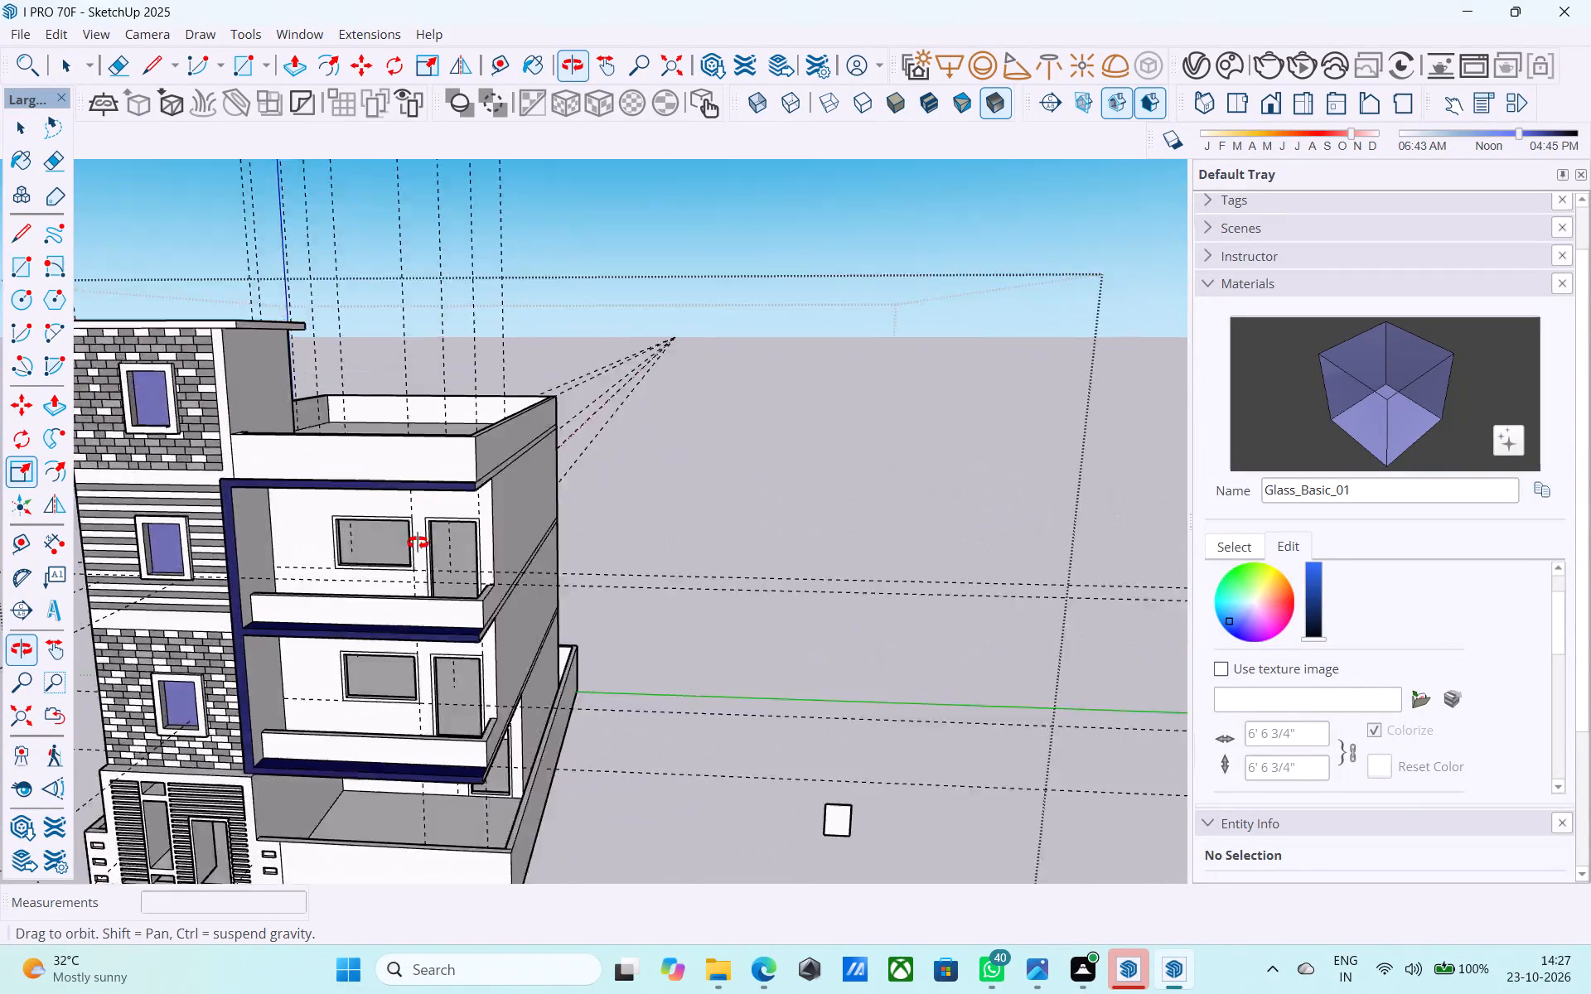
Draw a 6" line across the upper balcony's parapet top at its outer corner, and a matching line on the lower balcony.
{"action": "middle_click_drag", "start_coordinate": [418, 543], "coordinate": [473, 681]}
{"action": "scroll", "coordinate": [517, 585], "scroll_direction": "down", "scroll_amount": 3}
{"action": "scroll", "coordinate": [513, 721], "scroll_direction": "up", "scroll_amount": 9}
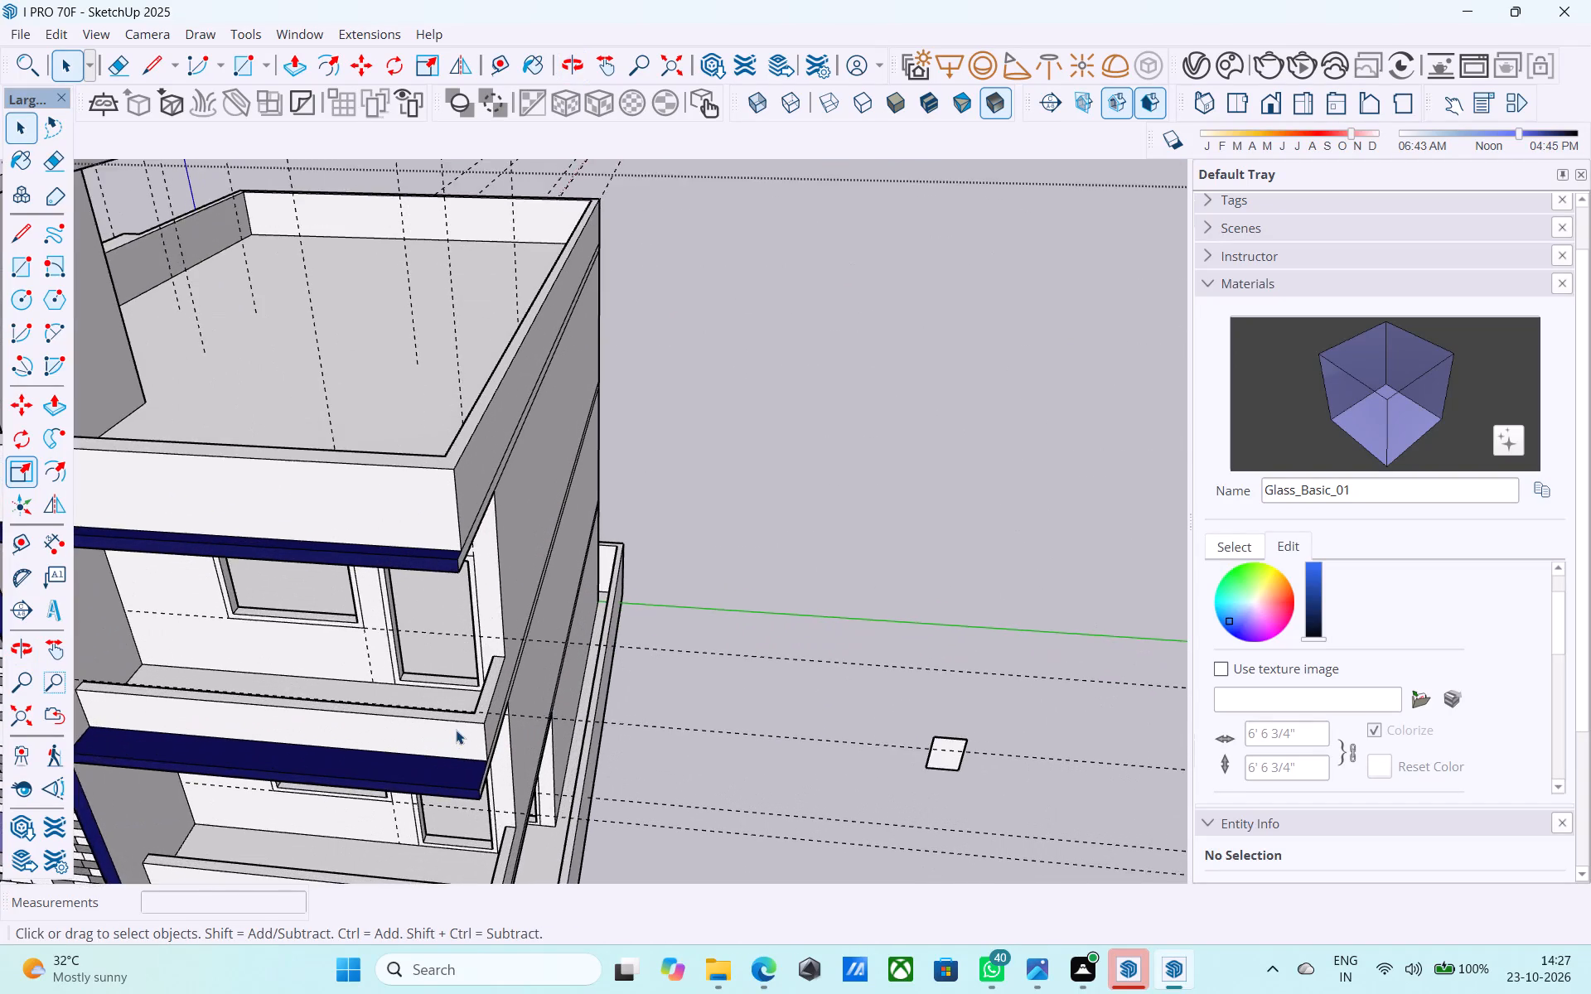
{"action": "scroll", "coordinate": [456, 730], "scroll_direction": "up", "scroll_amount": 1}
{"action": "key", "text": "l"}
{"action": "scroll", "coordinate": [456, 730], "scroll_direction": "up", "scroll_amount": 4}
{"action": "left_click", "coordinate": [485, 701]}
{"action": "left_click", "coordinate": [481, 721]}
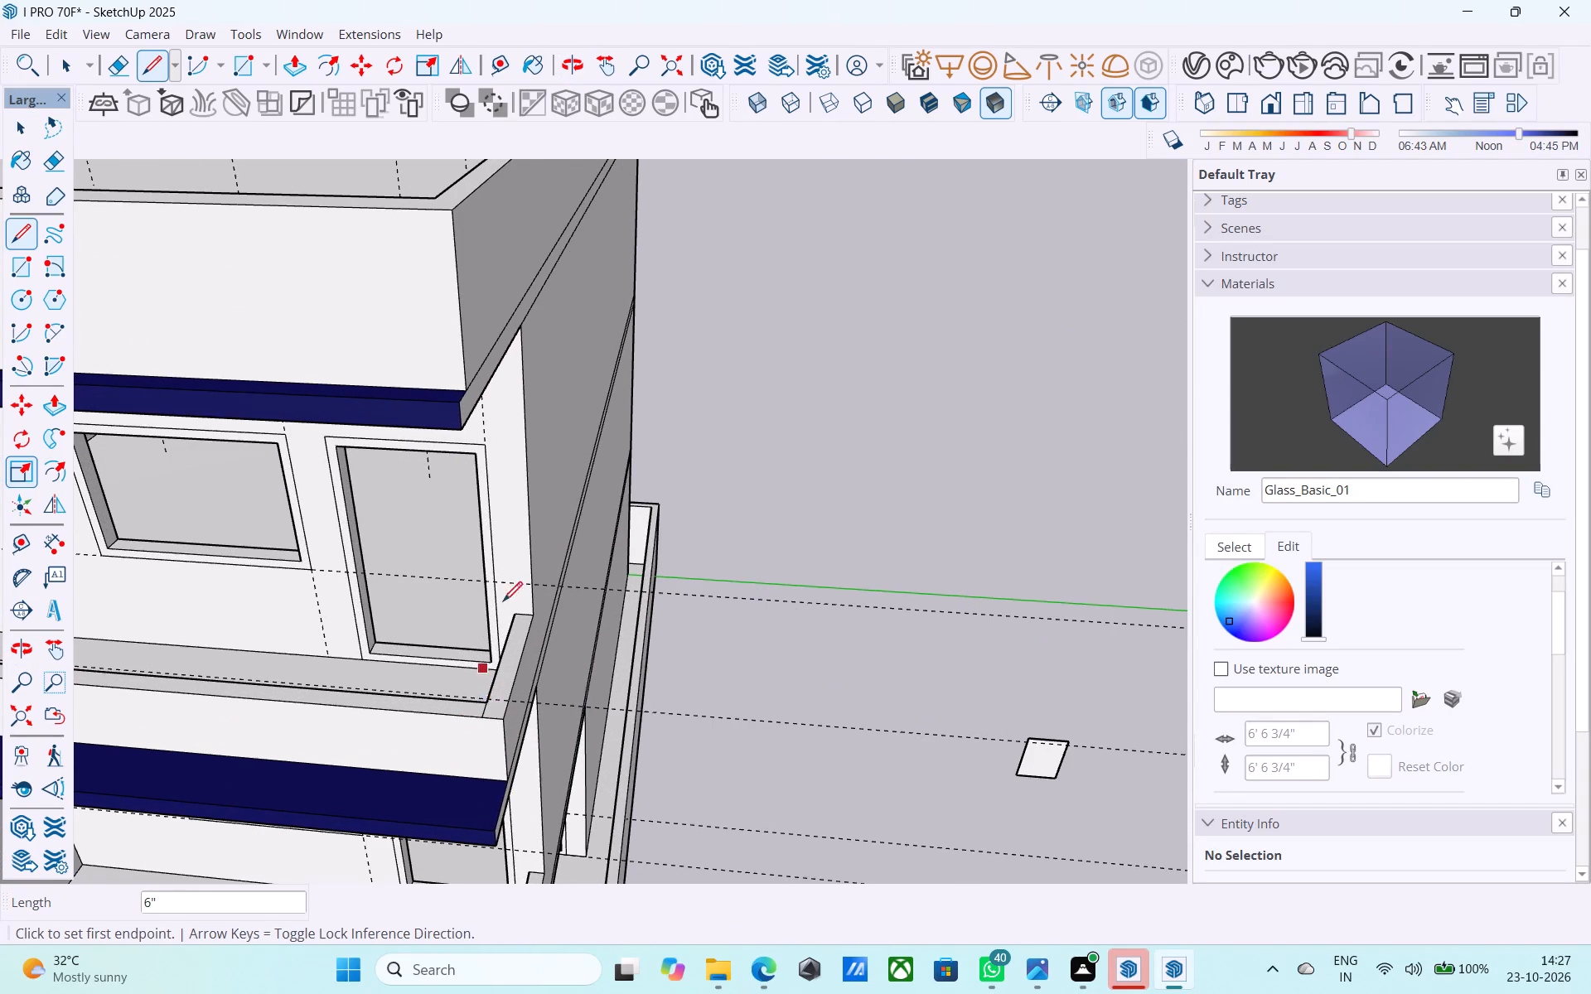
{"action": "scroll", "coordinate": [507, 593], "scroll_direction": "down", "scroll_amount": 6}
{"action": "scroll", "coordinate": [513, 830], "scroll_direction": "up", "scroll_amount": 9}
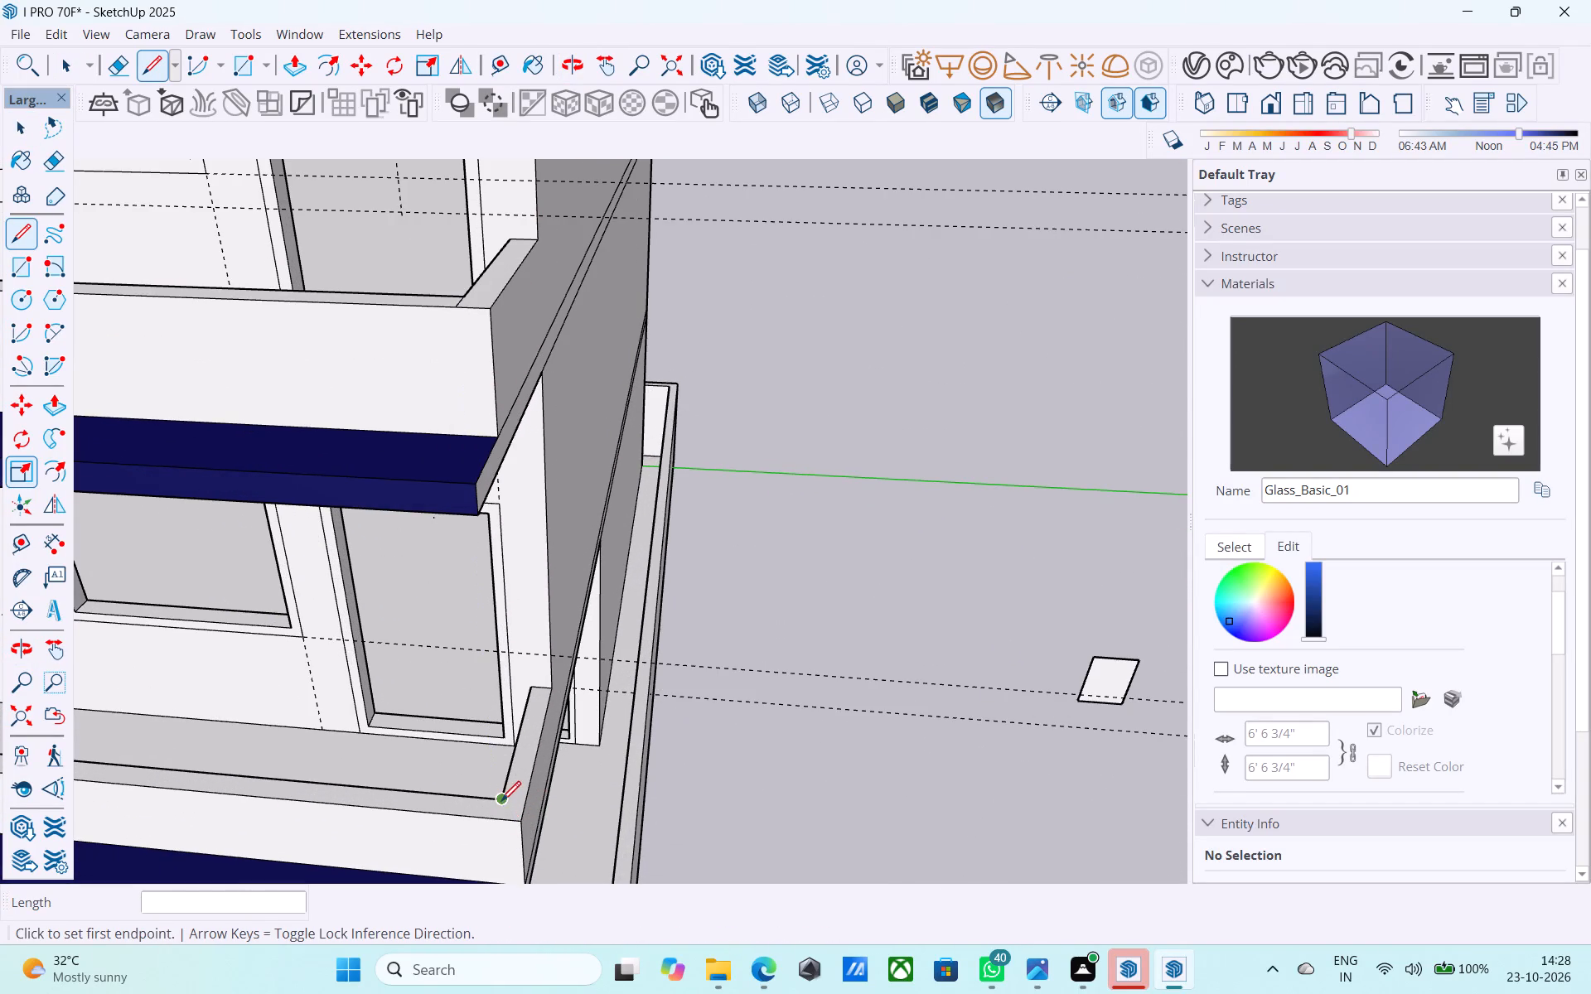
{"action": "left_click", "coordinate": [501, 803]}
{"action": "left_click", "coordinate": [492, 816]}
{"action": "scroll", "coordinate": [578, 589], "scroll_direction": "down", "scroll_amount": 8}
{"action": "scroll", "coordinate": [553, 633], "scroll_direction": "up", "scroll_amount": 5}
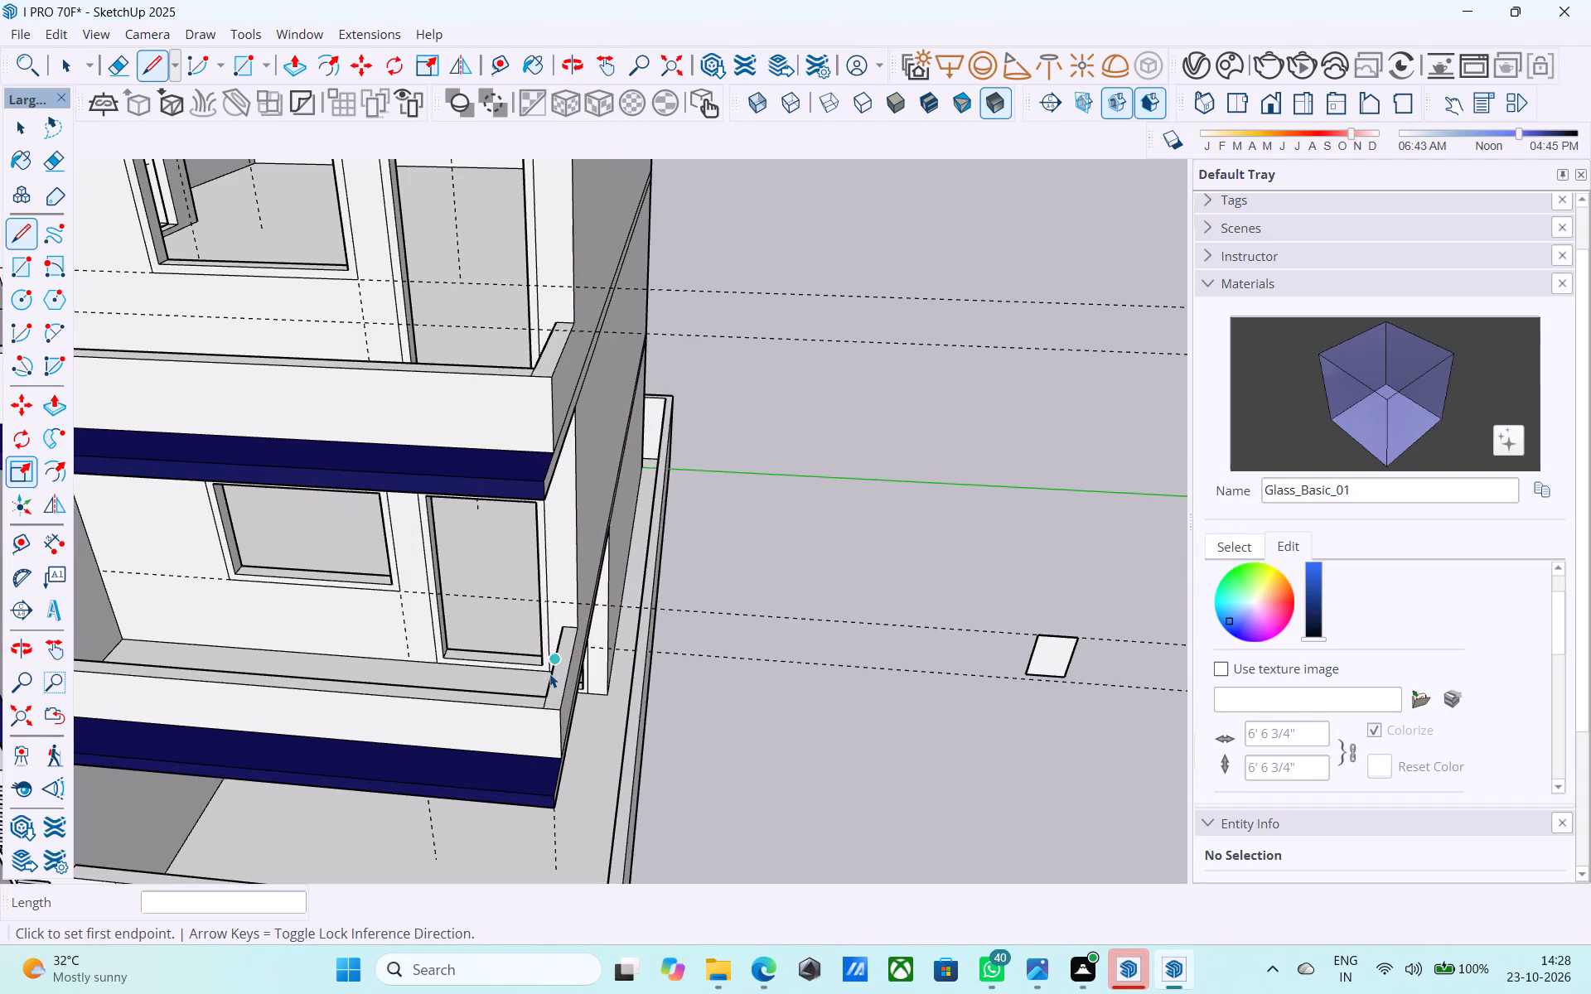
Push/Pull the lower balcony's short side parapet top up 8' to the slab above, closing the balcony's outer side.
{"action": "key", "text": "space"}
{"action": "scroll", "coordinate": [554, 675], "scroll_direction": "up", "scroll_amount": 2}
{"action": "left_click", "coordinate": [555, 675]}
{"action": "key", "text": "p"}
{"action": "left_click", "coordinate": [555, 675]}
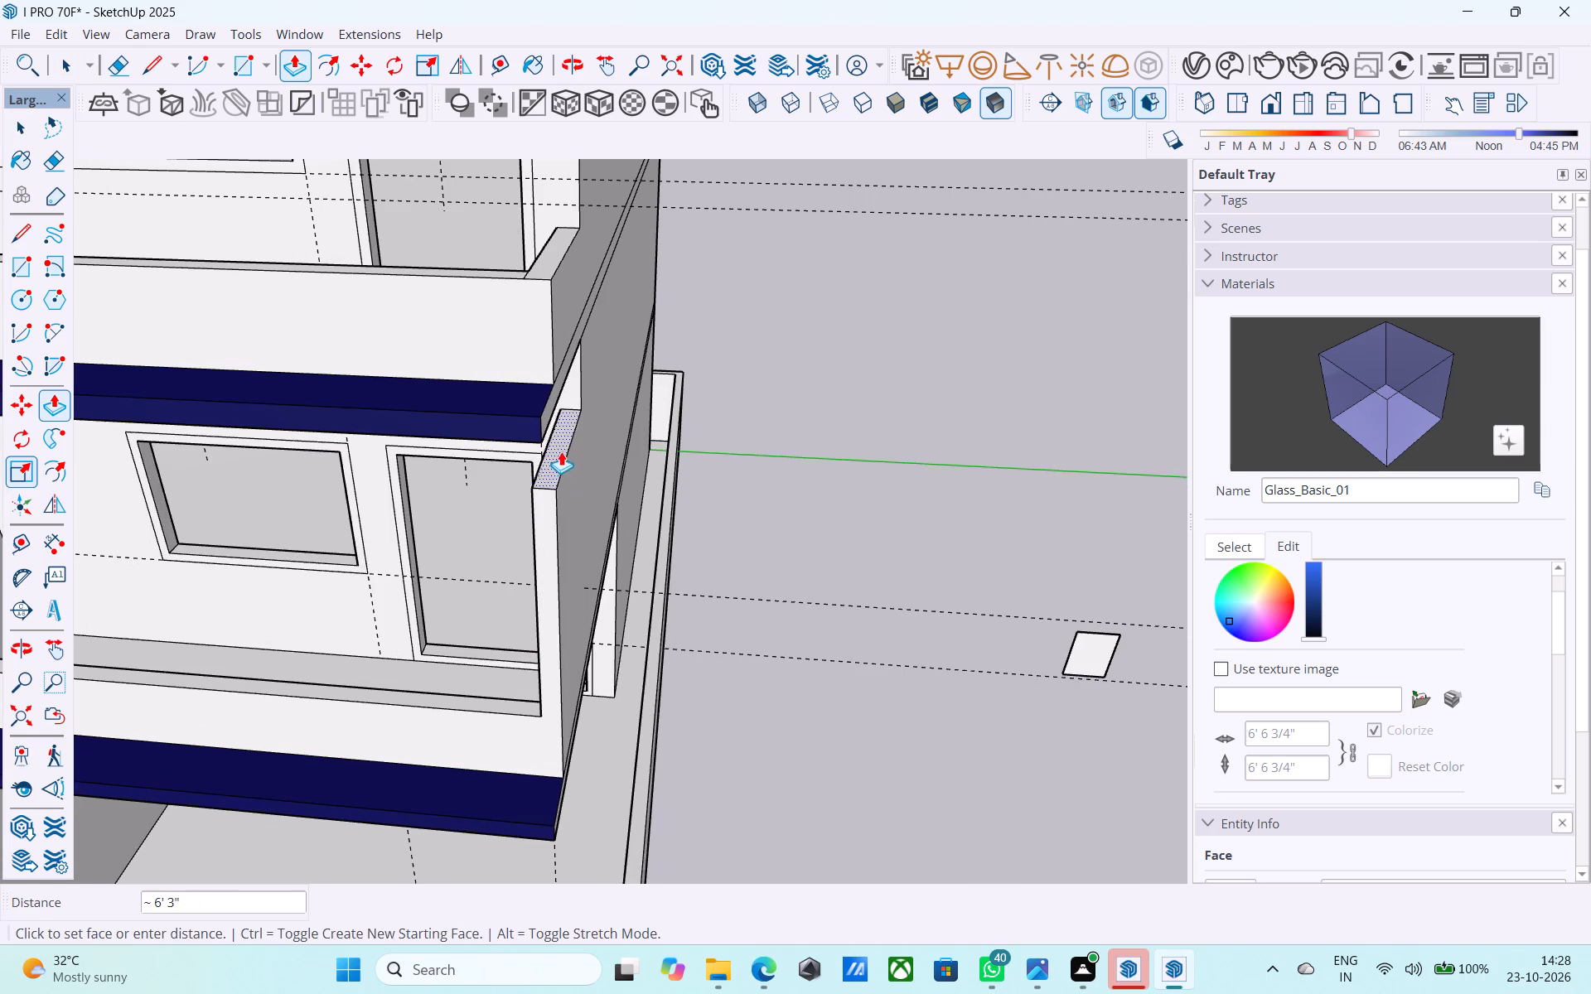
{"action": "left_click", "coordinate": [544, 352]}
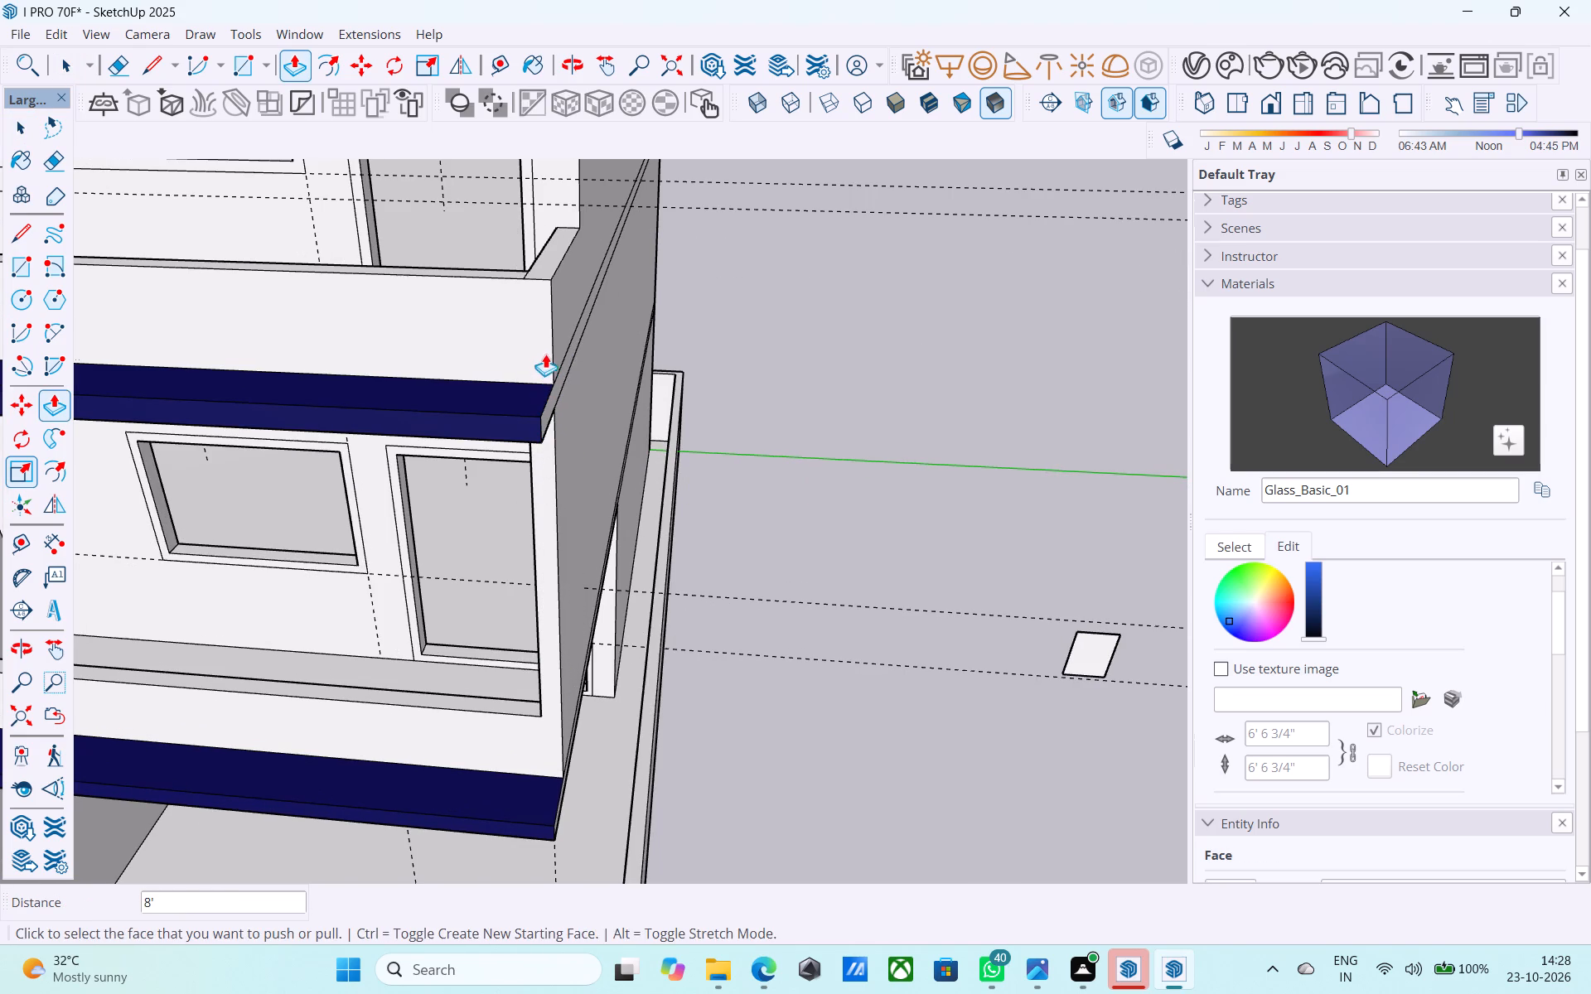
Raise the upper balcony's short side parapet top by 8' to the underside of the roof slab.
{"action": "scroll", "coordinate": [552, 364], "scroll_direction": "down", "scroll_amount": 3}
{"action": "middle_click_drag", "start_coordinate": [552, 366], "coordinate": [617, 712]}
{"action": "scroll", "coordinate": [615, 647], "scroll_direction": "up", "scroll_amount": 3}
{"action": "left_click", "coordinate": [615, 645]}
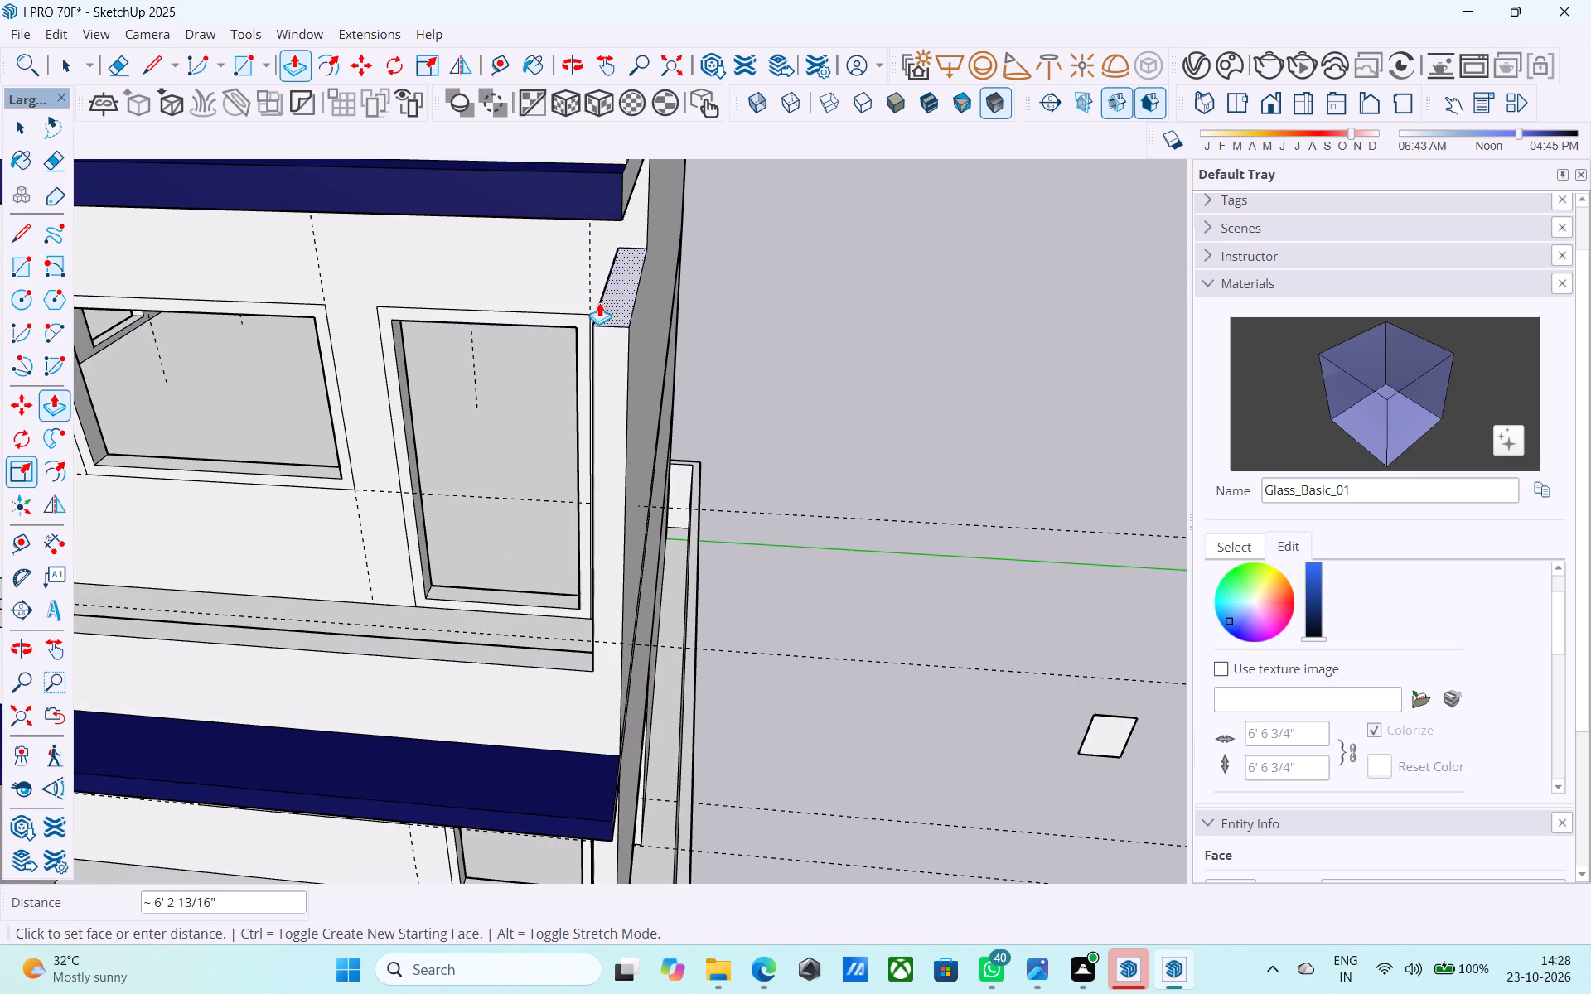
{"action": "scroll", "coordinate": [607, 199], "scroll_direction": "down", "scroll_amount": 11}
{"action": "middle_click_drag", "start_coordinate": [607, 215], "coordinate": [311, 319]}
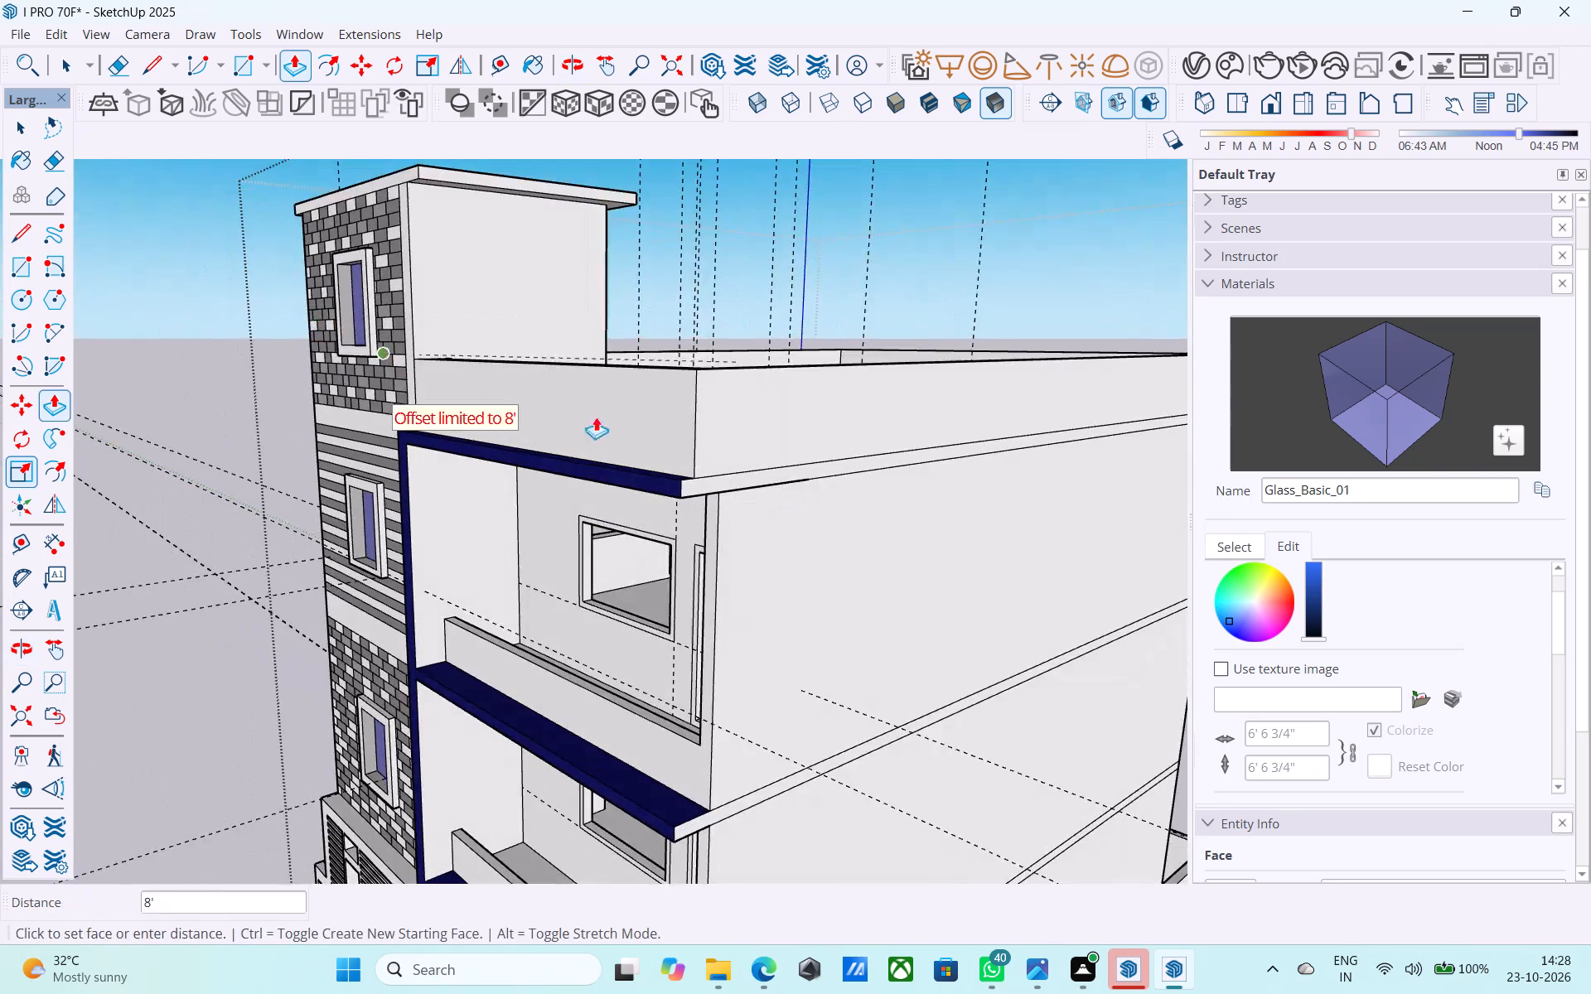
{"action": "scroll", "coordinate": [698, 441], "scroll_direction": "up", "scroll_amount": 7}
{"action": "left_click", "coordinate": [707, 542]}
Examine the whole building from the balcony corner across the front to the opposite side elevation.
{"action": "middle_click_drag", "start_coordinate": [707, 543], "coordinate": [777, 437]}
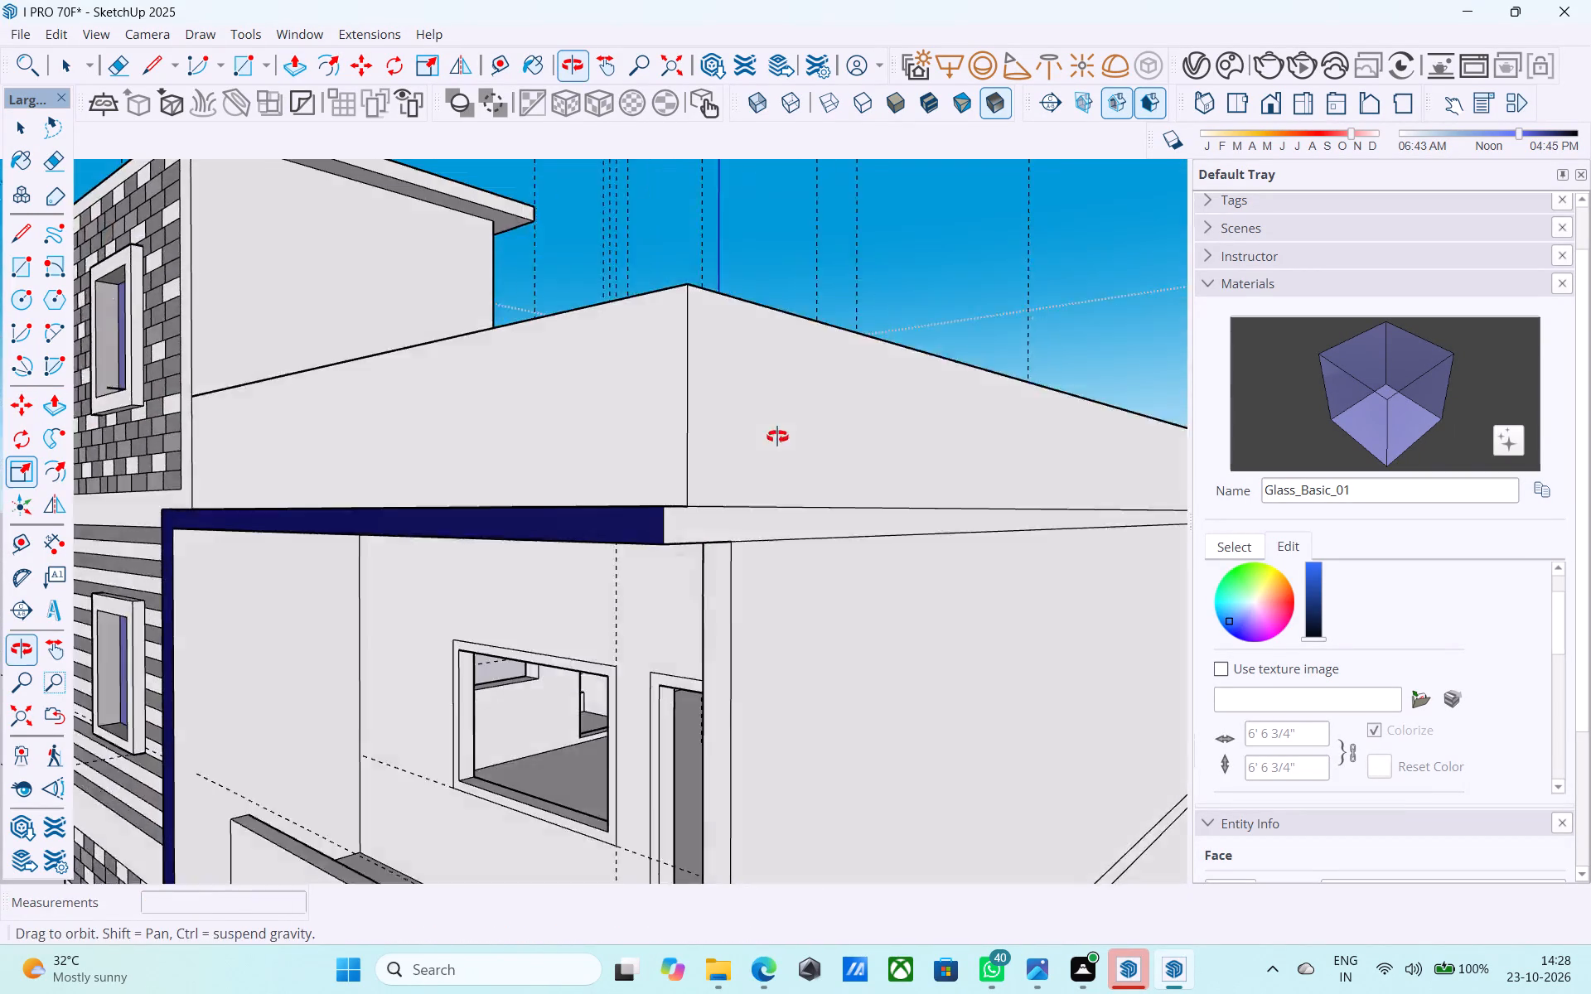
{"action": "middle_click_drag", "start_coordinate": [777, 437], "coordinate": [861, 399]}
{"action": "scroll", "coordinate": [871, 394], "scroll_direction": "down", "scroll_amount": 9}
{"action": "middle_click_drag", "start_coordinate": [859, 436], "coordinate": [1074, 491]}
{"action": "scroll", "coordinate": [877, 362], "scroll_direction": "down", "scroll_amount": 5}
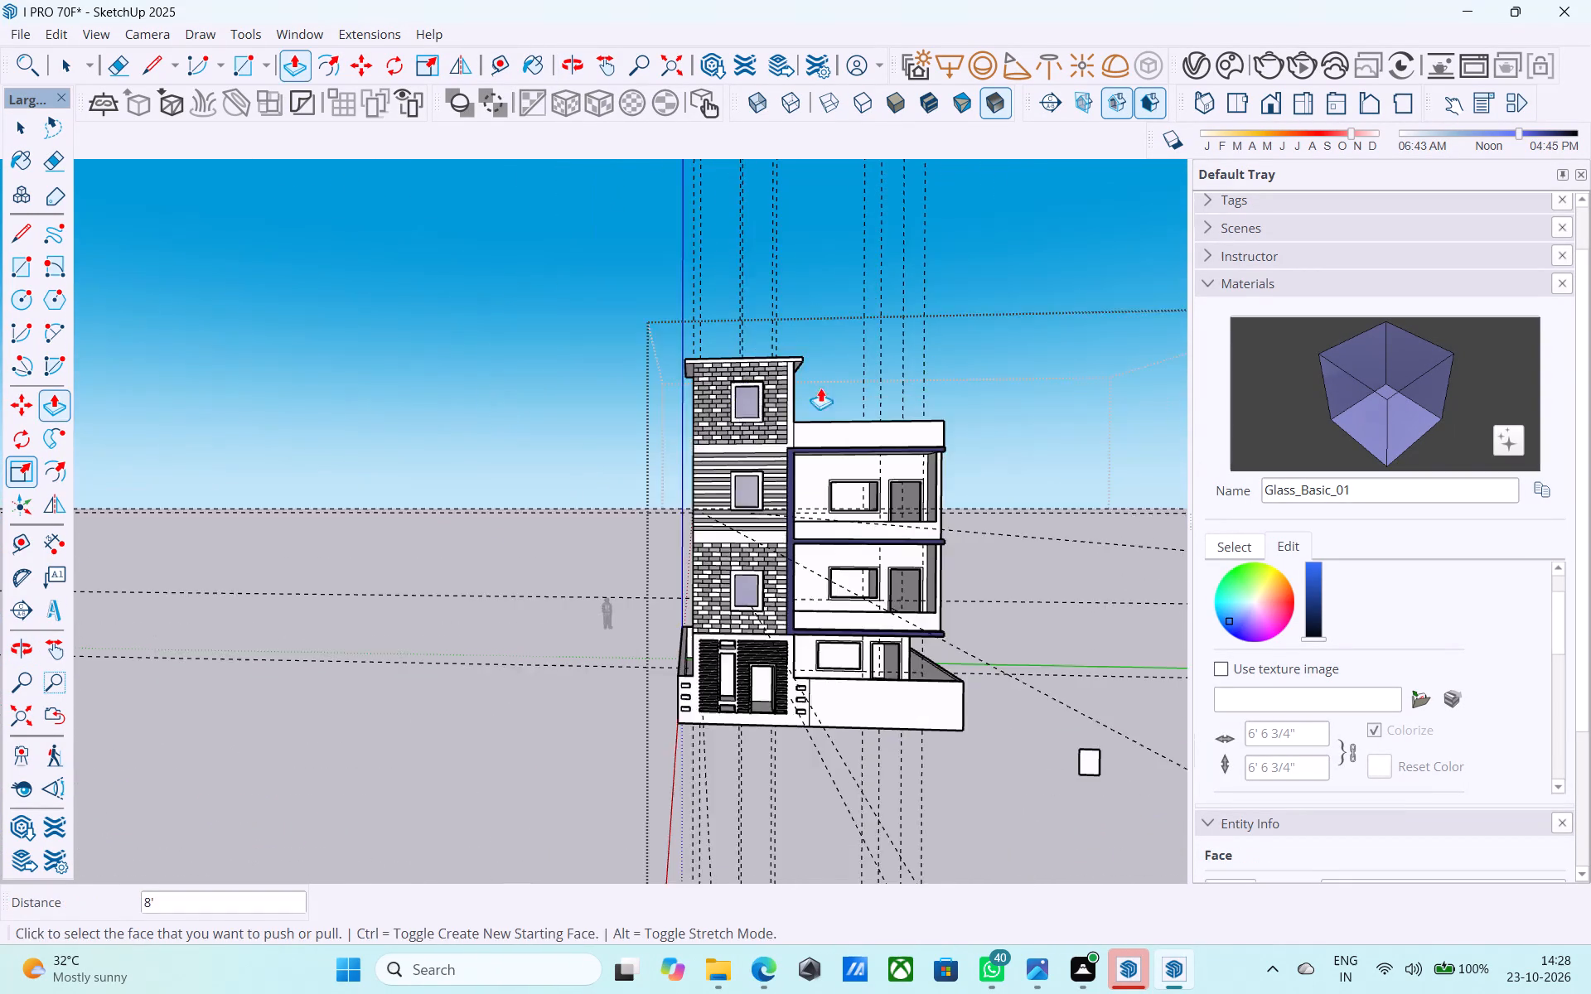
{"action": "scroll", "coordinate": [820, 388], "scroll_direction": "down", "scroll_amount": 1}
{"action": "middle_click_drag", "start_coordinate": [599, 449], "coordinate": [829, 471]}
{"action": "scroll", "coordinate": [677, 437], "scroll_direction": "down", "scroll_amount": 5}
{"action": "scroll", "coordinate": [1027, 423], "scroll_direction": "up", "scroll_amount": 6}
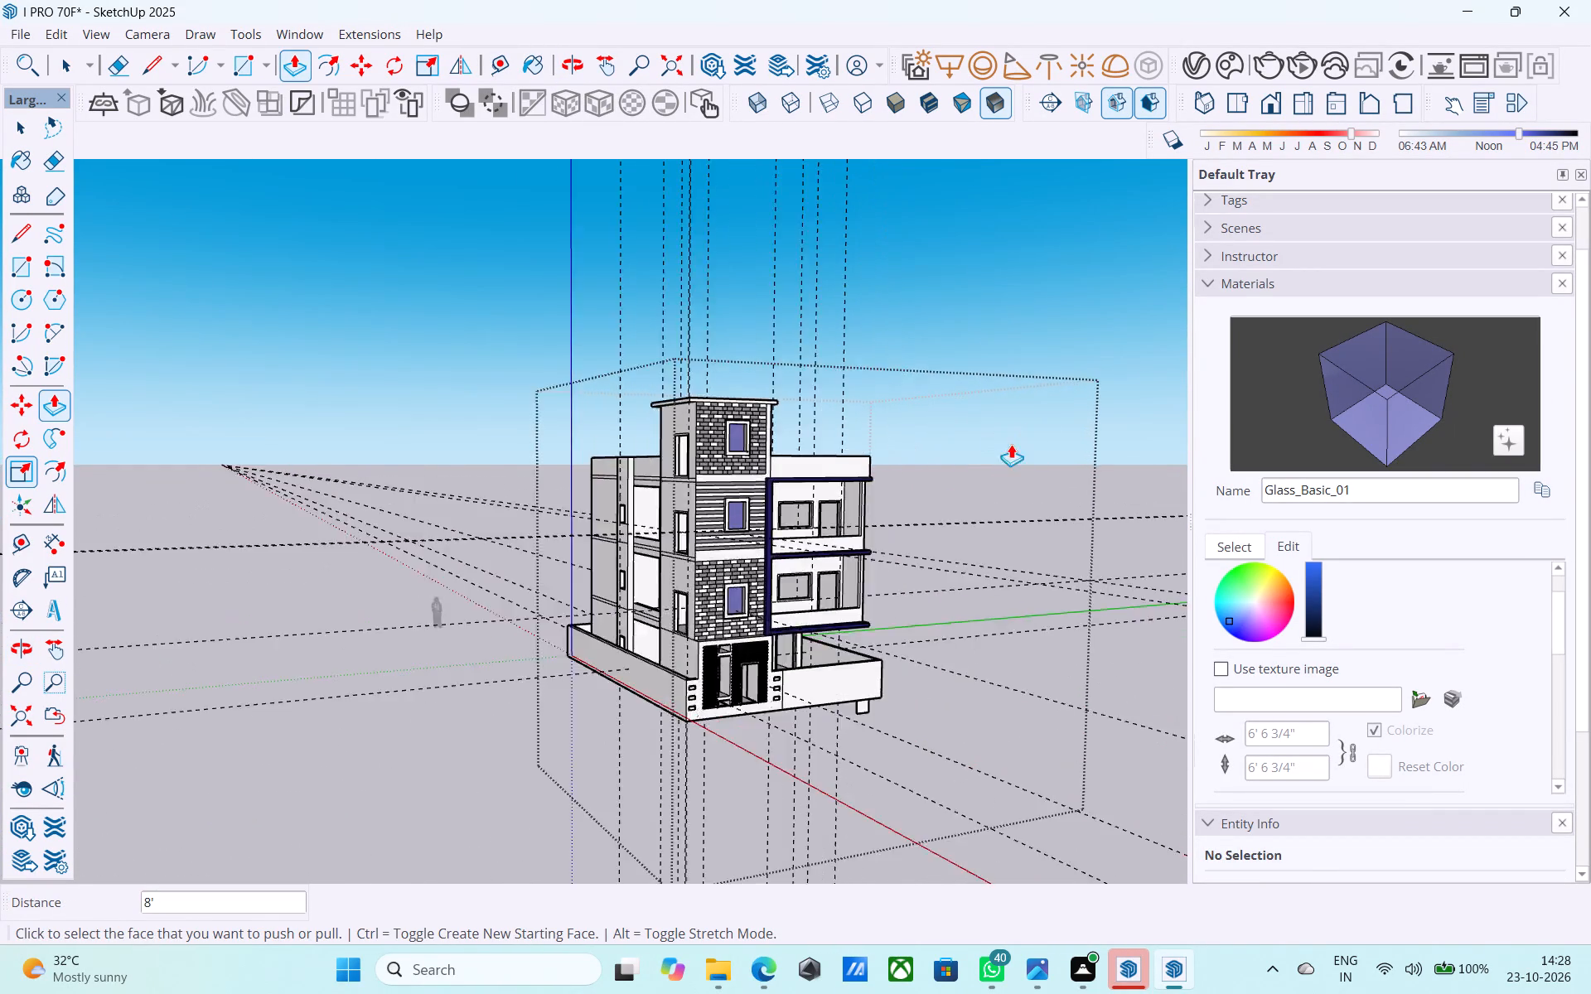
Erase the leftover short edges where the raised side walls meet the front parapet on both balconies.
{"action": "scroll", "coordinate": [1011, 444], "scroll_direction": "up", "scroll_amount": 18}
{"action": "key", "text": "space"}
{"action": "middle_click_drag", "start_coordinate": [839, 635], "coordinate": [884, 637]}
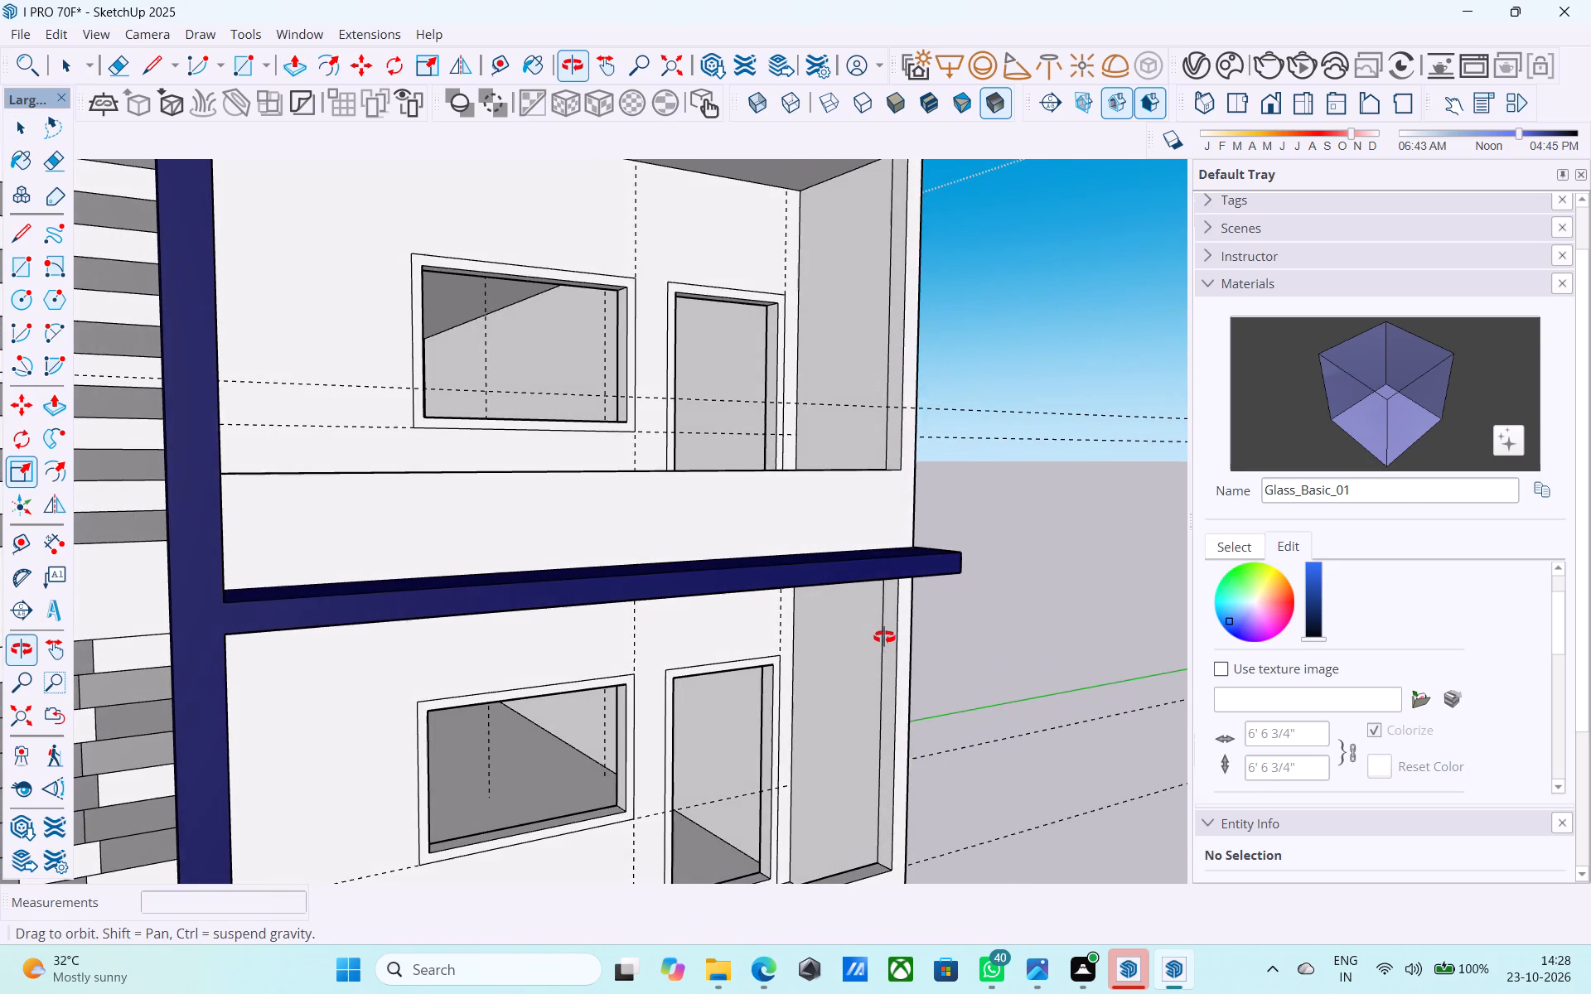
{"action": "middle_click_drag", "start_coordinate": [884, 637], "coordinate": [884, 638]}
{"action": "key", "text": "e"}
{"action": "scroll", "coordinate": [899, 663], "scroll_direction": "up", "scroll_amount": 5}
{"action": "left_click_drag", "start_coordinate": [884, 662], "coordinate": [874, 662]}
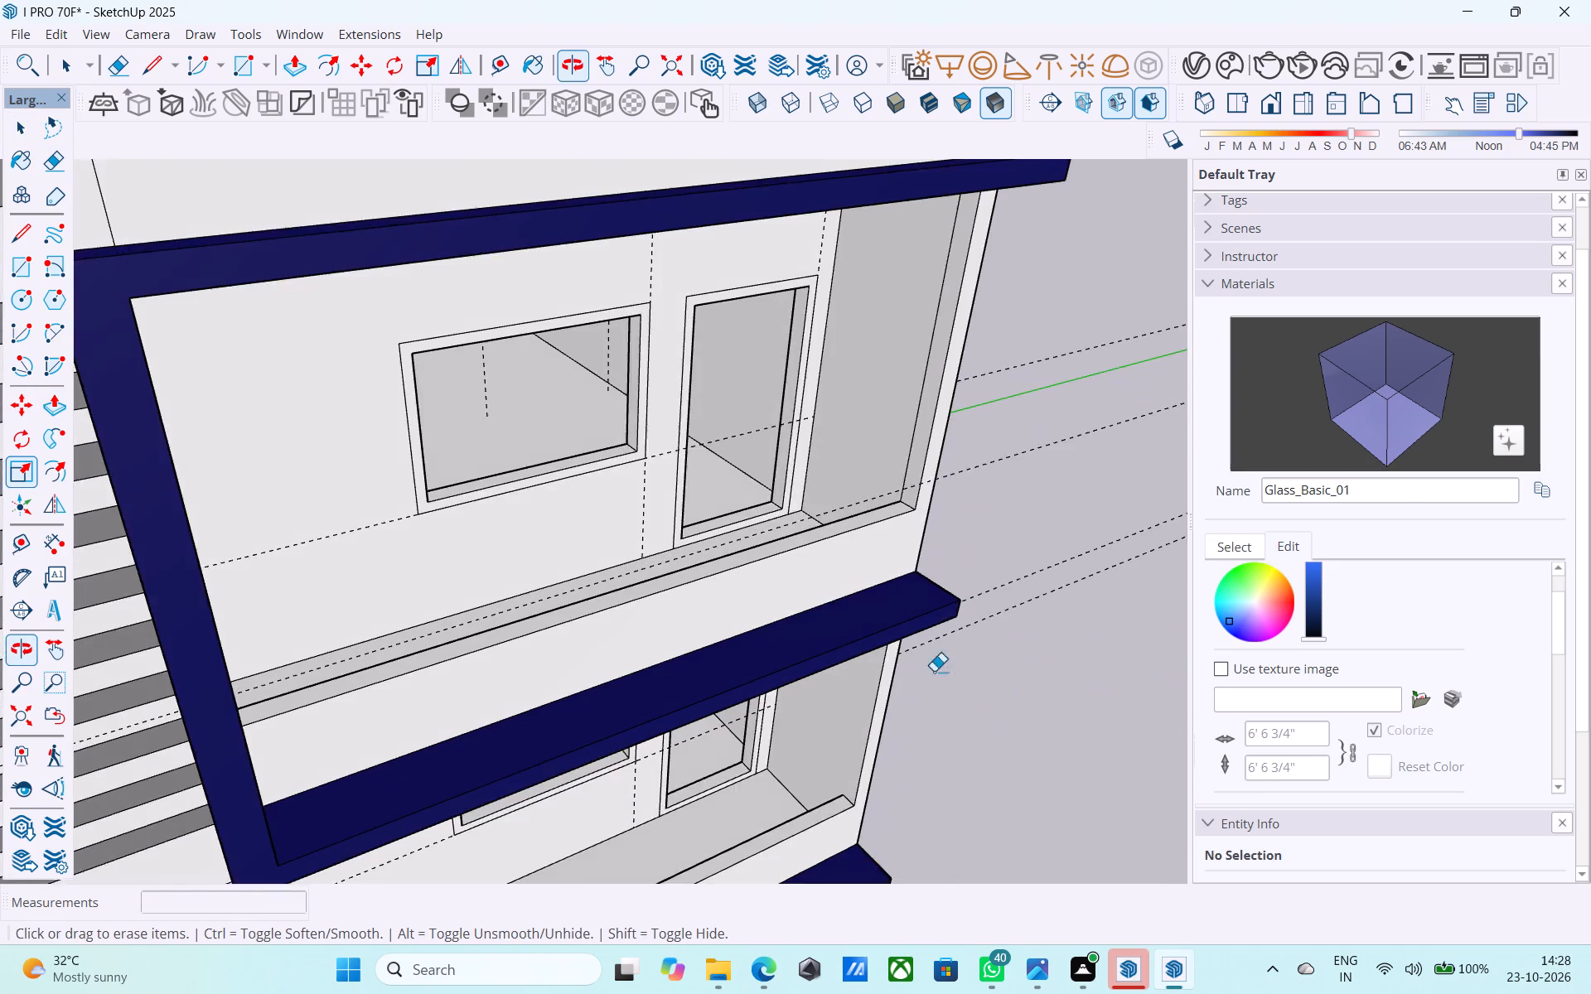
{"action": "scroll", "coordinate": [949, 586], "scroll_direction": "up", "scroll_amount": 1}
{"action": "left_click_drag", "start_coordinate": [901, 432], "coordinate": [891, 424]}
{"action": "scroll", "coordinate": [889, 419], "scroll_direction": "down", "scroll_amount": 5}
{"action": "middle_click_drag", "start_coordinate": [895, 432], "coordinate": [862, 630], "text": "shift"}
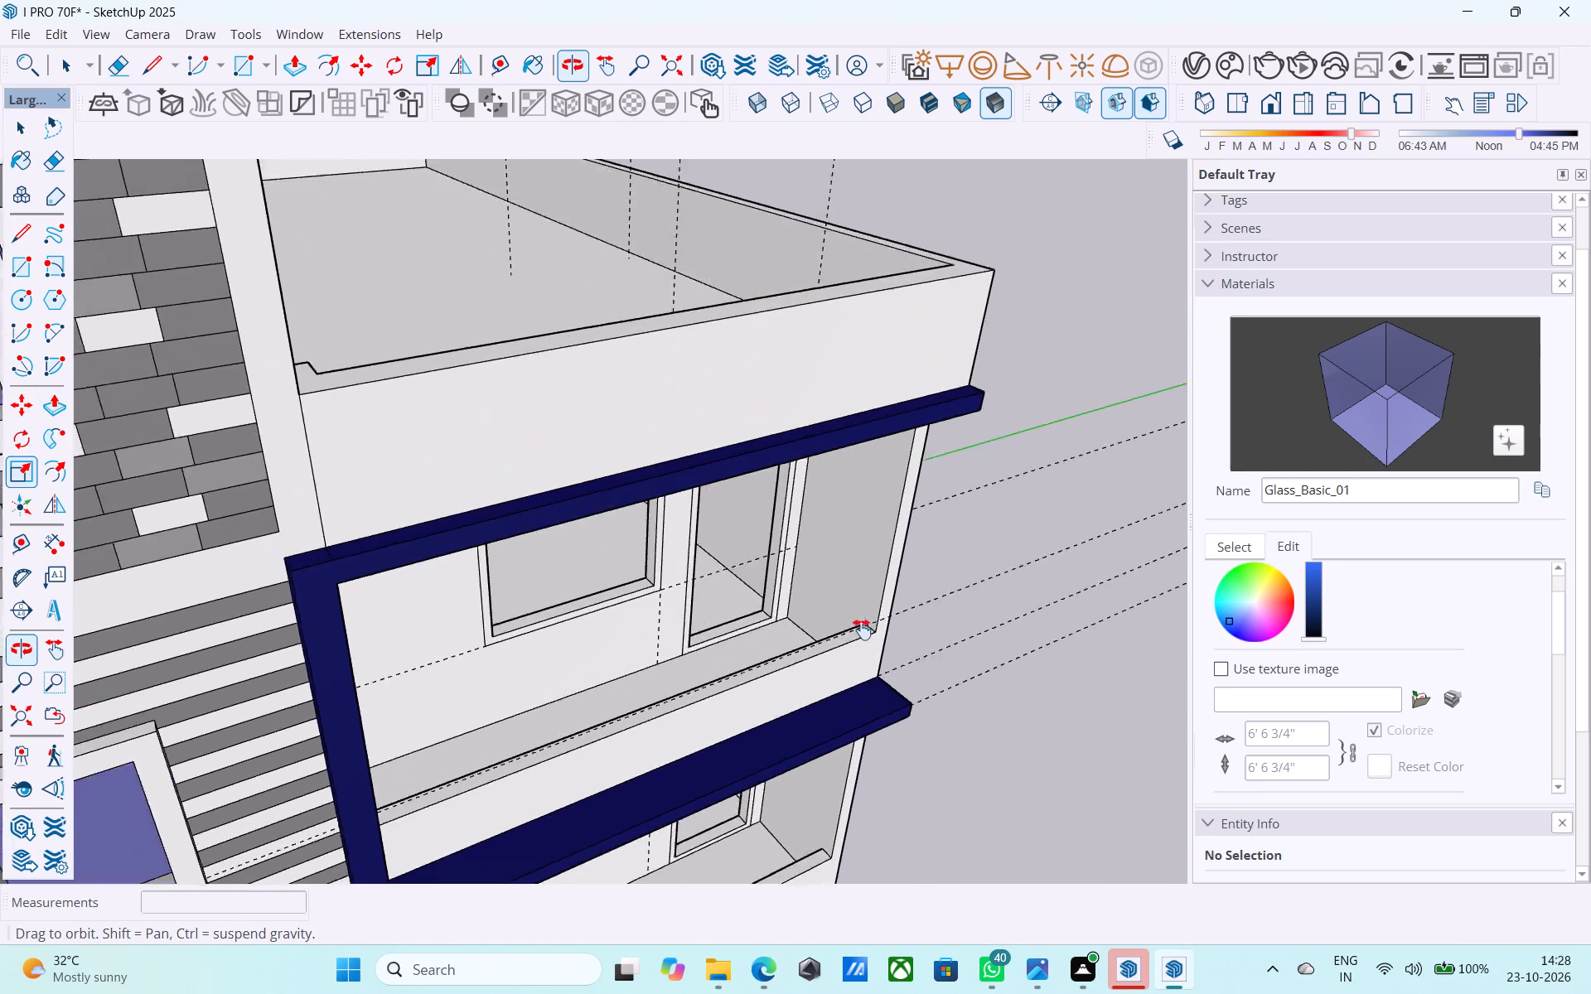
{"action": "middle_click_drag", "start_coordinate": [862, 630], "coordinate": [977, 407], "text": "shift"}
Draw a 3' 6" line at parapet height across the inner face of each side wall on the upper and lower balconies.
{"action": "key", "text": "space"}
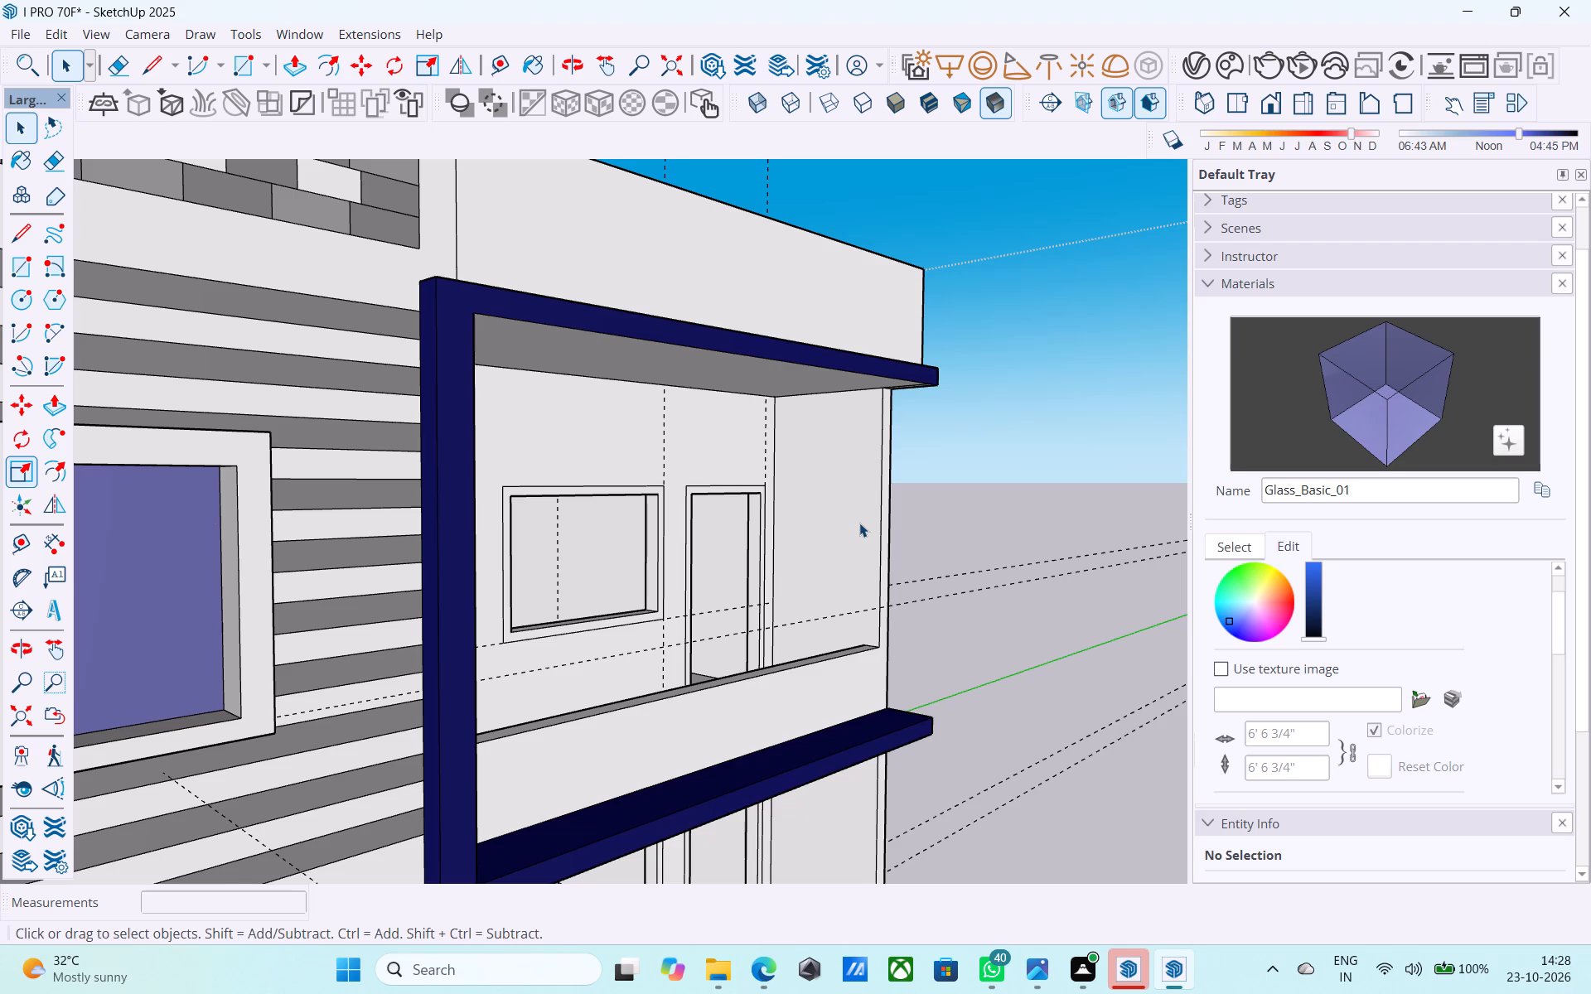
{"action": "middle_click_drag", "start_coordinate": [859, 523], "coordinate": [864, 544]}
{"action": "key", "text": "l"}
{"action": "scroll", "coordinate": [869, 626], "scroll_direction": "up", "scroll_amount": 3}
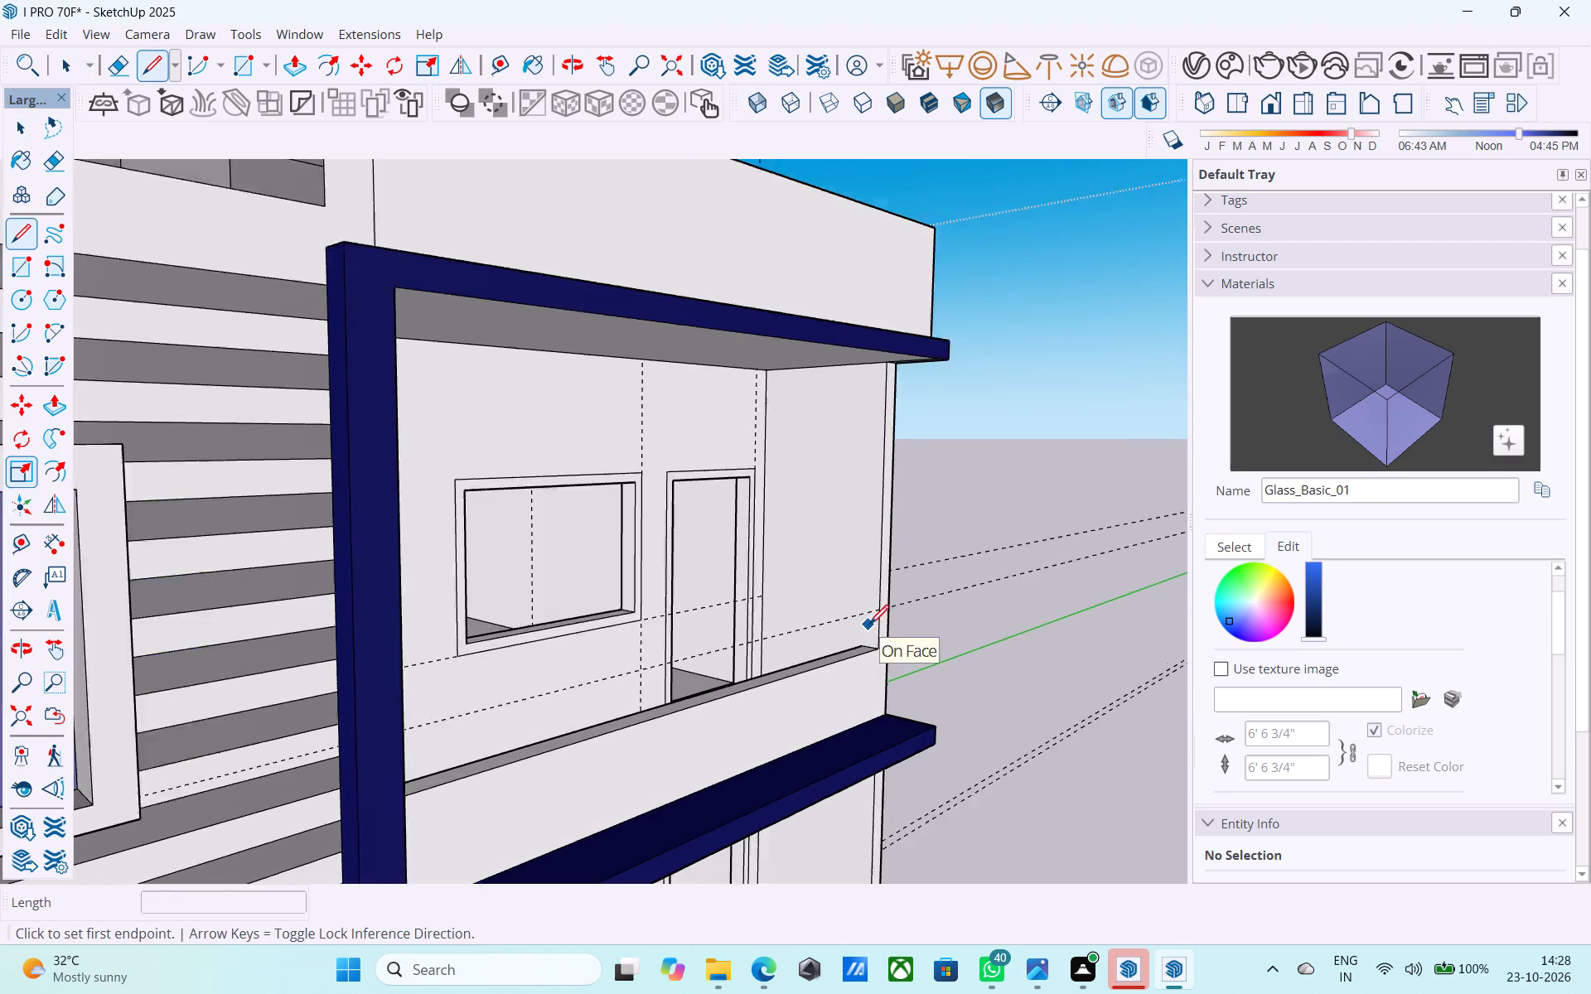
{"action": "scroll", "coordinate": [869, 626], "scroll_direction": "up", "scroll_amount": 2}
{"action": "left_click", "coordinate": [860, 655]}
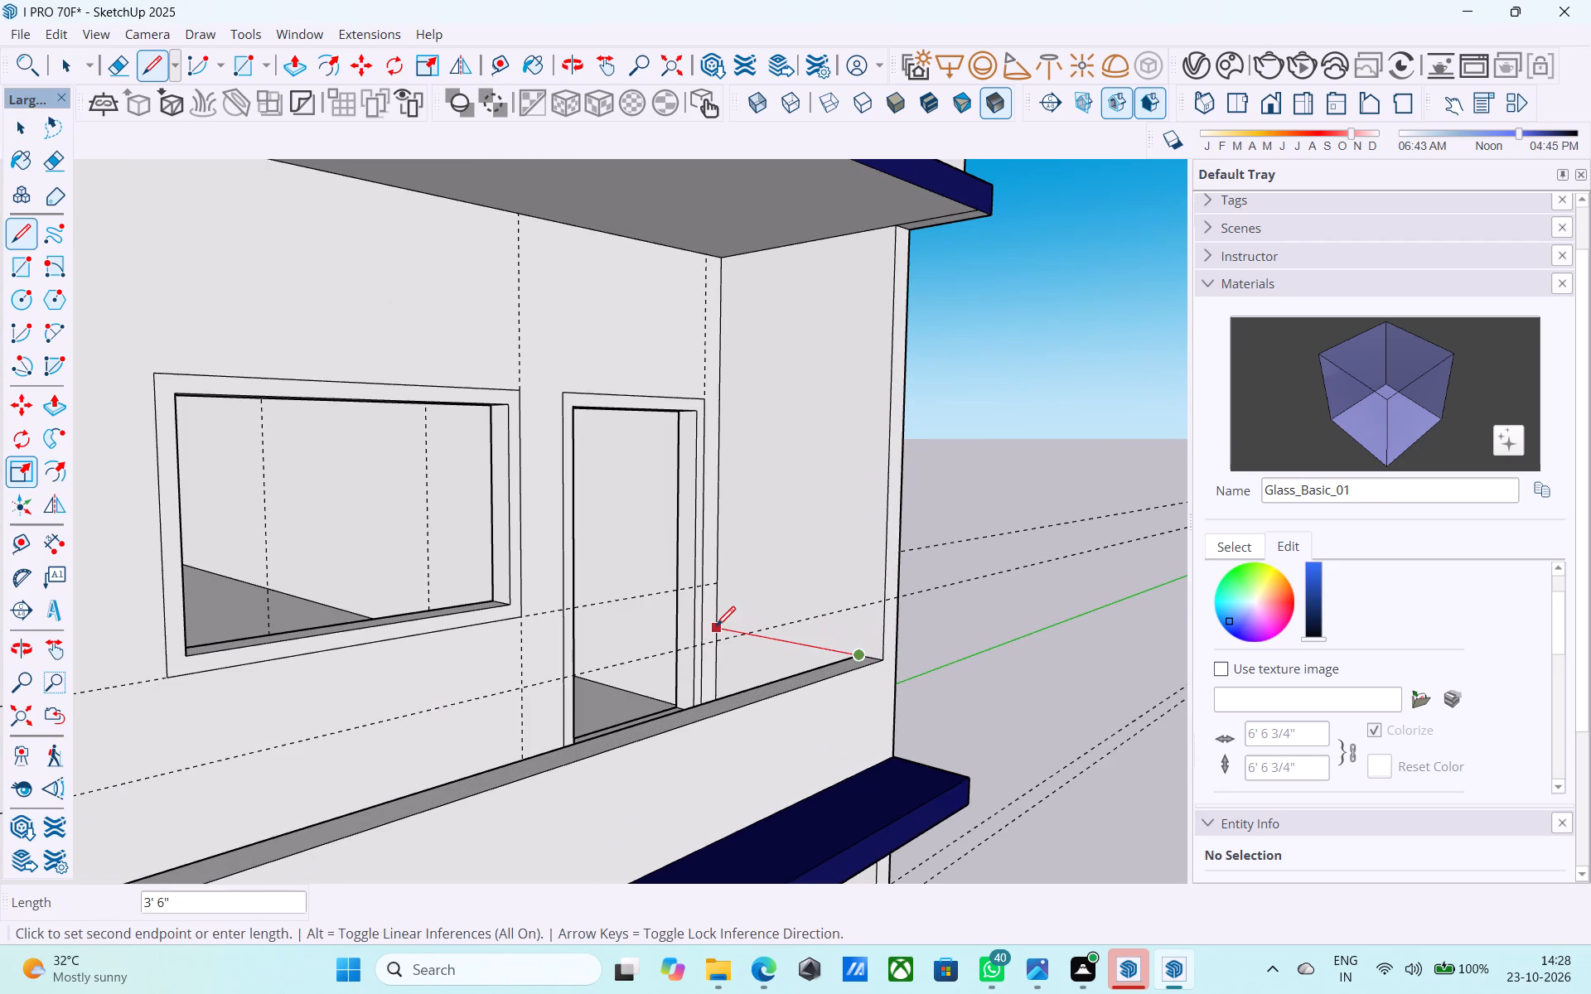
{"action": "left_click", "coordinate": [716, 628]}
{"action": "scroll", "coordinate": [687, 451], "scroll_direction": "down", "scroll_amount": 12}
{"action": "scroll", "coordinate": [759, 692], "scroll_direction": "up", "scroll_amount": 10}
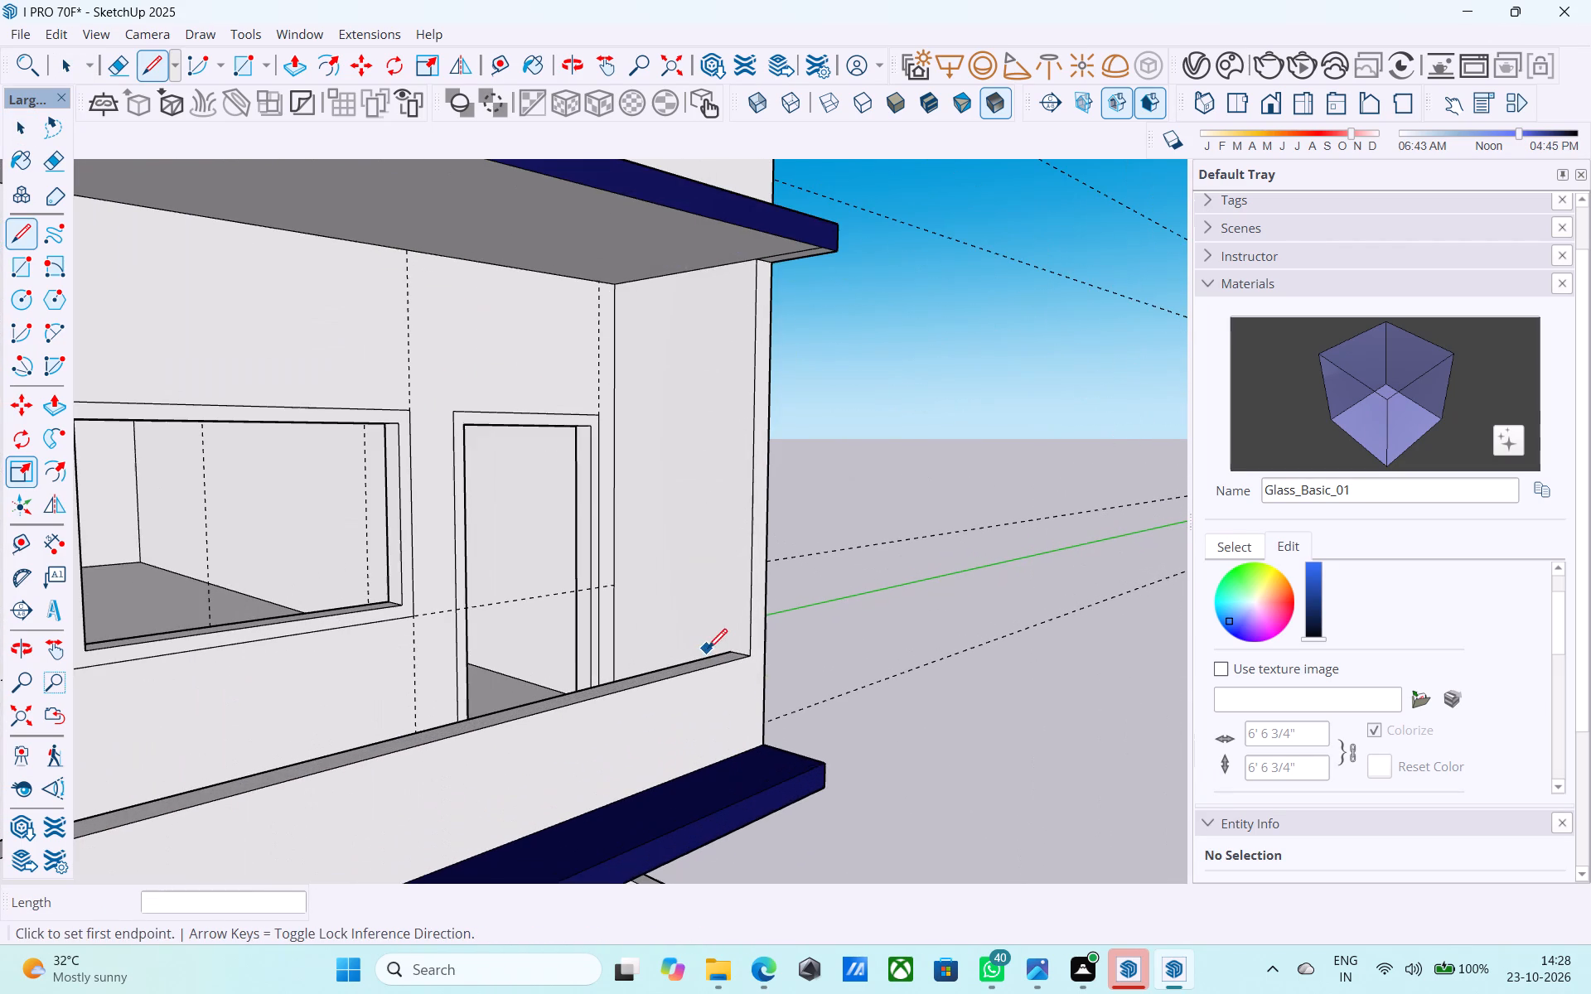
{"action": "left_click", "coordinate": [724, 649]}
{"action": "left_click", "coordinate": [611, 630]}
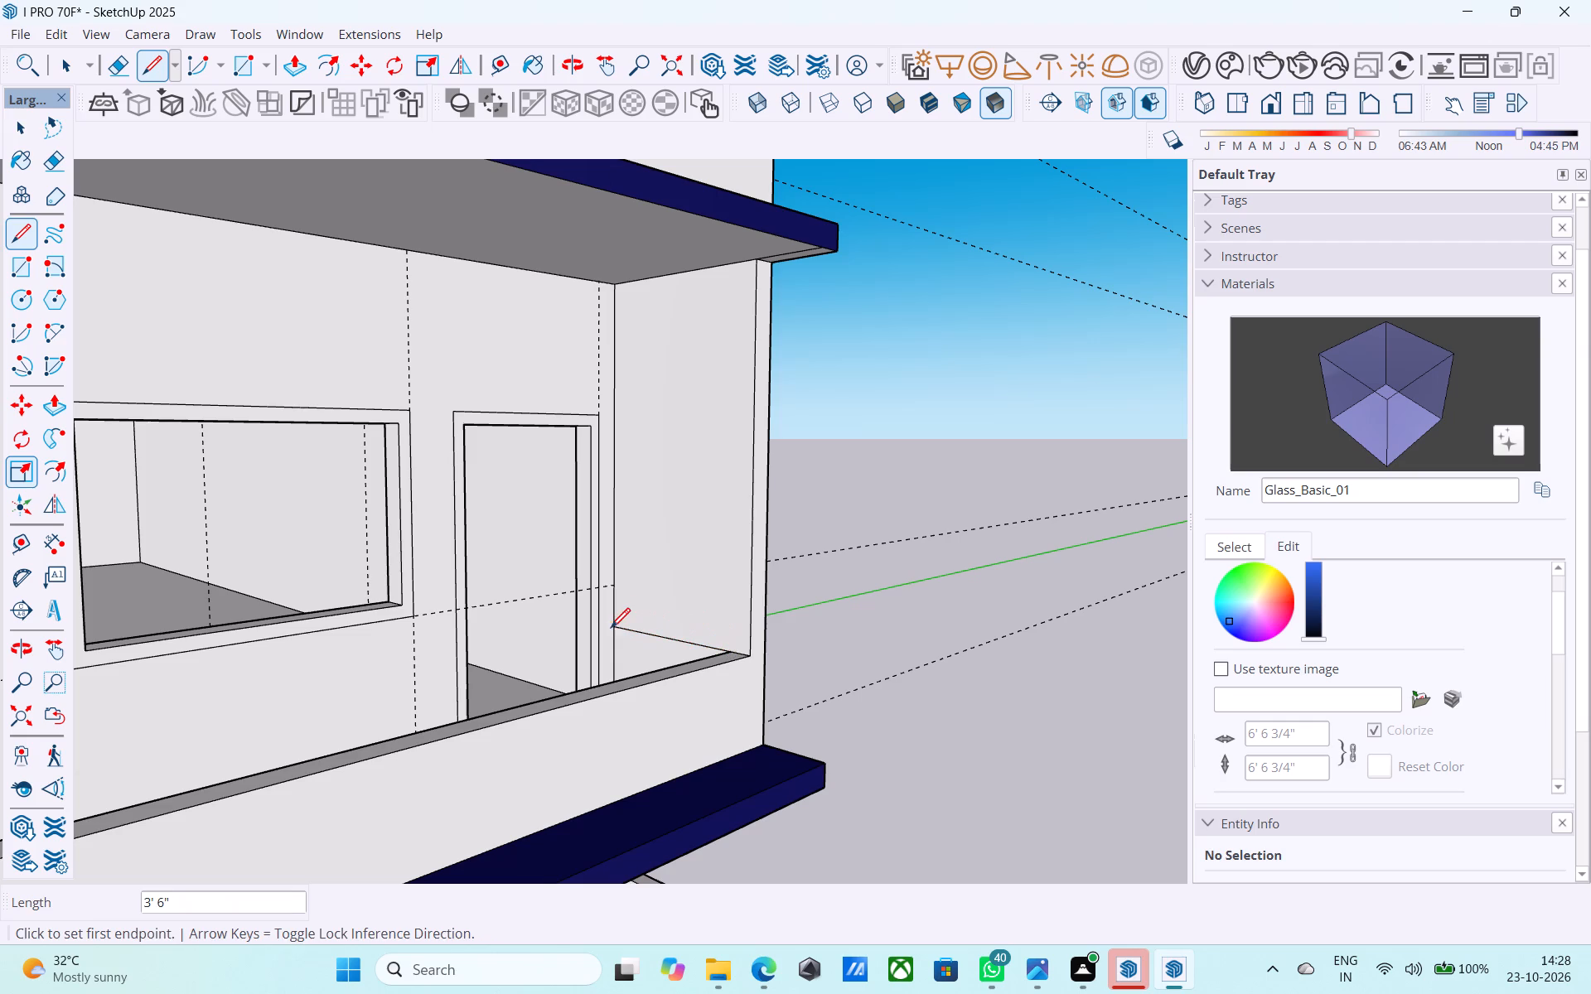
Offset the lower balcony's inner side wall face above the parapet line inward by 6".
{"action": "key", "text": "space"}
{"action": "left_click", "coordinate": [698, 543]}
{"action": "key", "text": "f"}
{"action": "left_click", "coordinate": [698, 543]}
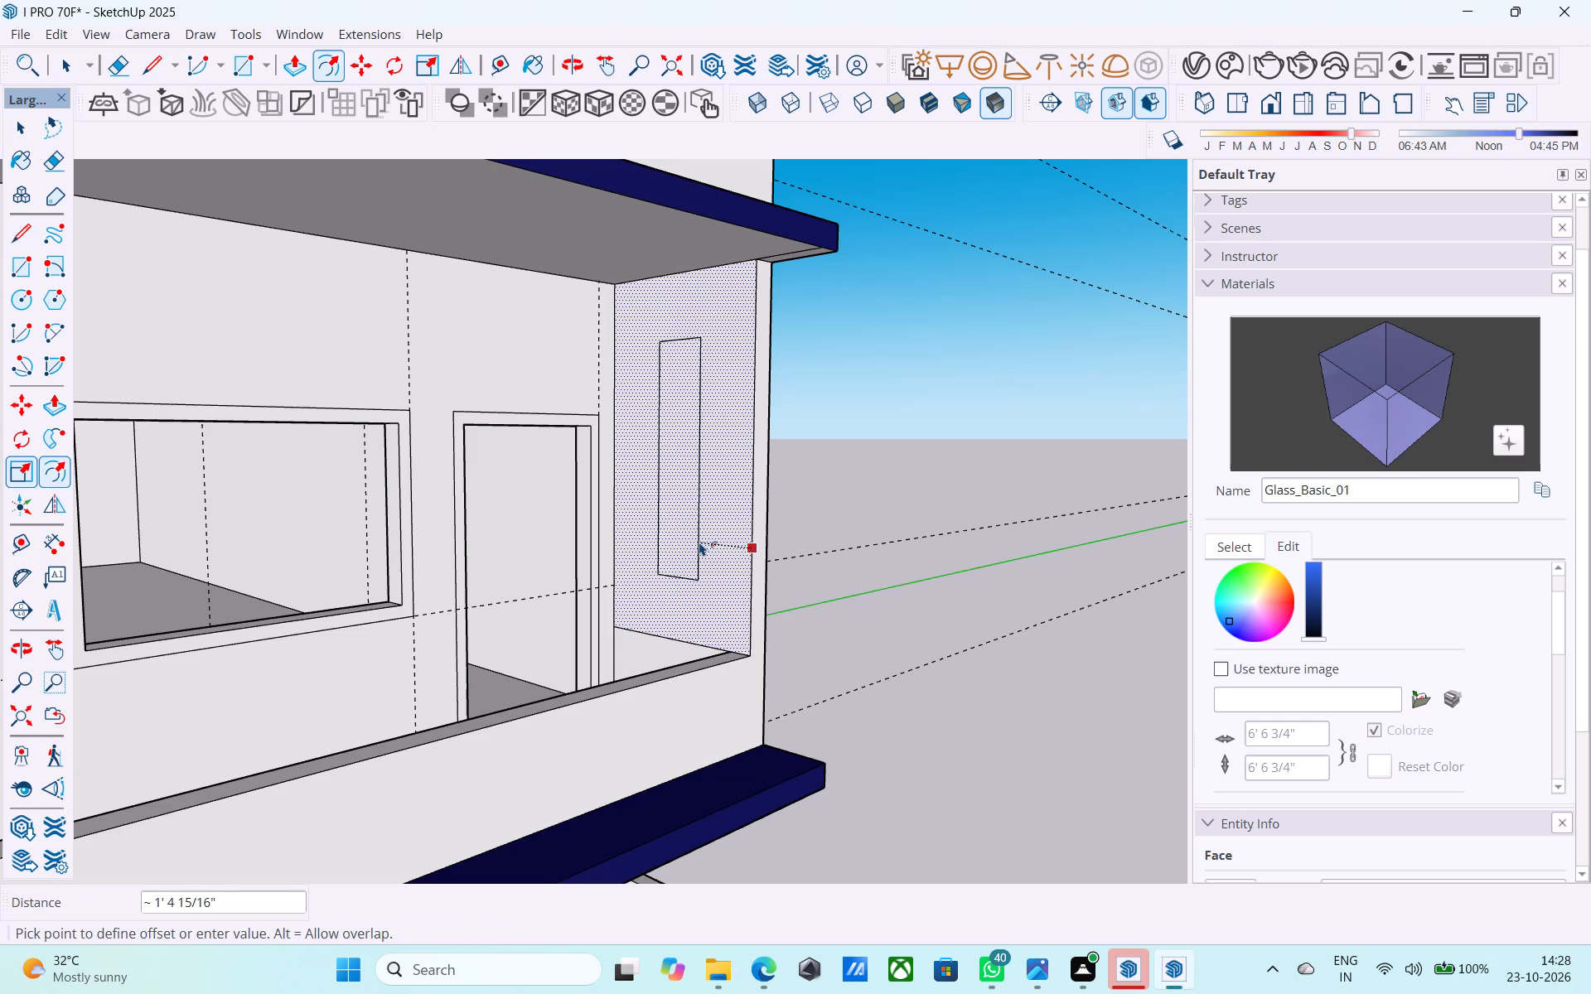
{"action": "type", "text": "6\""}
{"action": "key", "text": "Return"}
{"action": "key", "text": "space"}
{"action": "scroll", "coordinate": [604, 355], "scroll_direction": "down", "scroll_amount": 4}
{"action": "middle_click_drag", "start_coordinate": [607, 353], "coordinate": [638, 495], "text": "shift"}
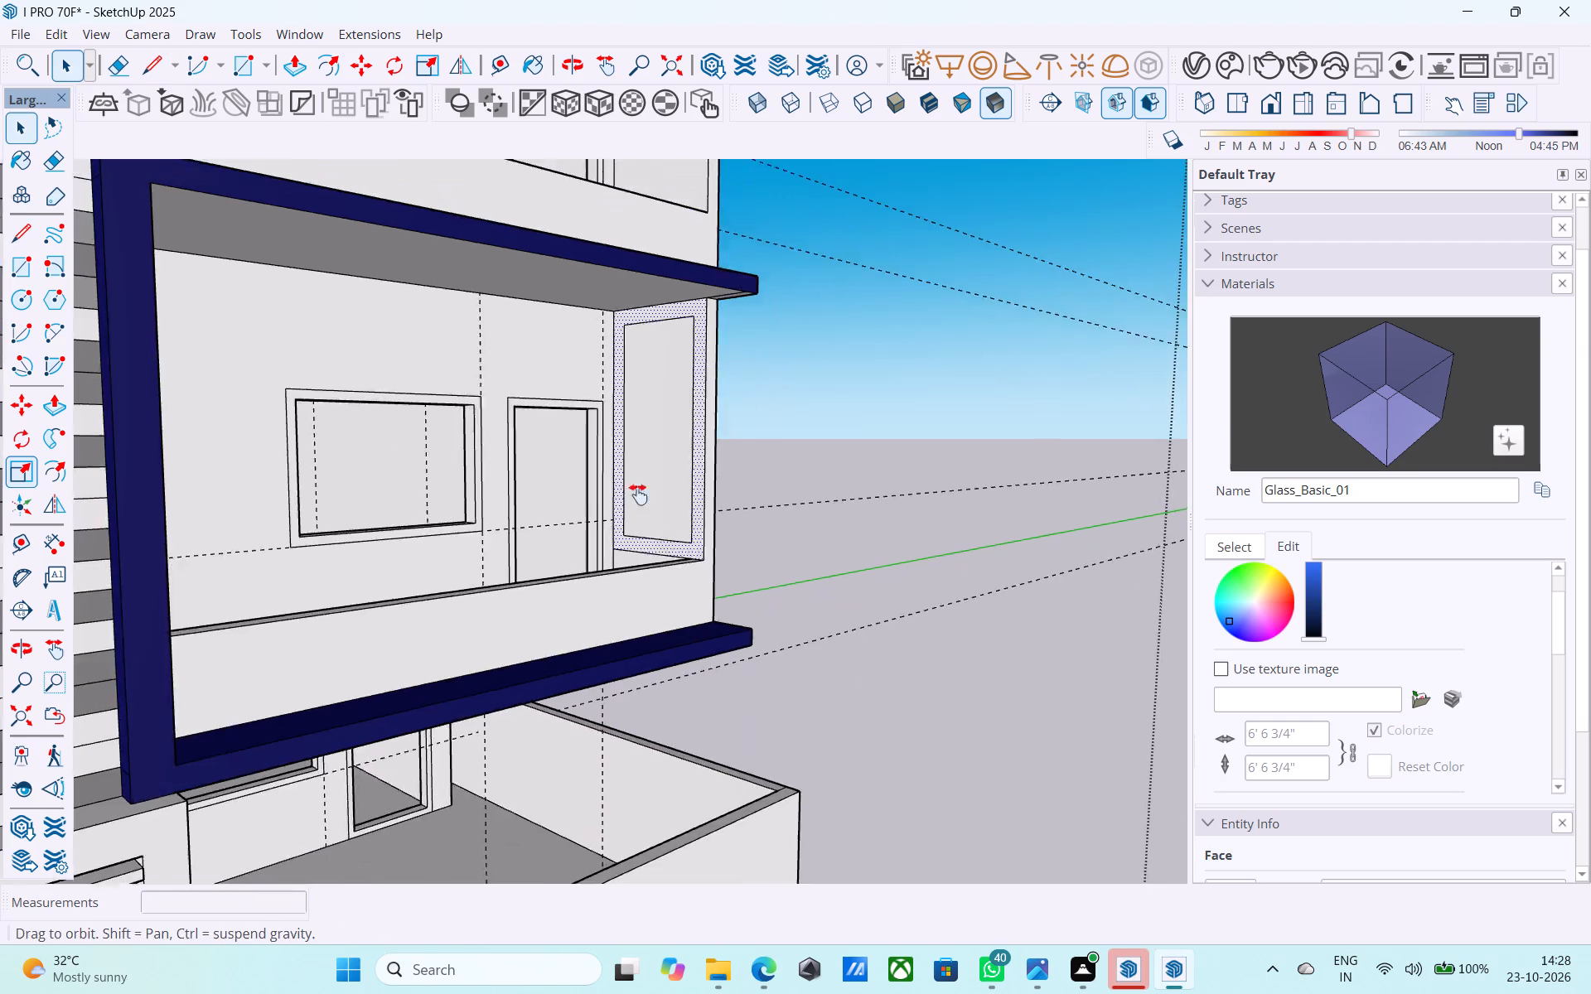
Offset the upper balcony's inner side wall face above the parapet line inward by 6".
{"action": "middle_click_drag", "start_coordinate": [638, 495], "coordinate": [639, 743], "text": "shift"}
{"action": "scroll", "coordinate": [690, 646], "scroll_direction": "up", "scroll_amount": 4}
{"action": "left_click", "coordinate": [737, 514]}
{"action": "key", "text": "f"}
{"action": "left_click", "coordinate": [735, 510]}
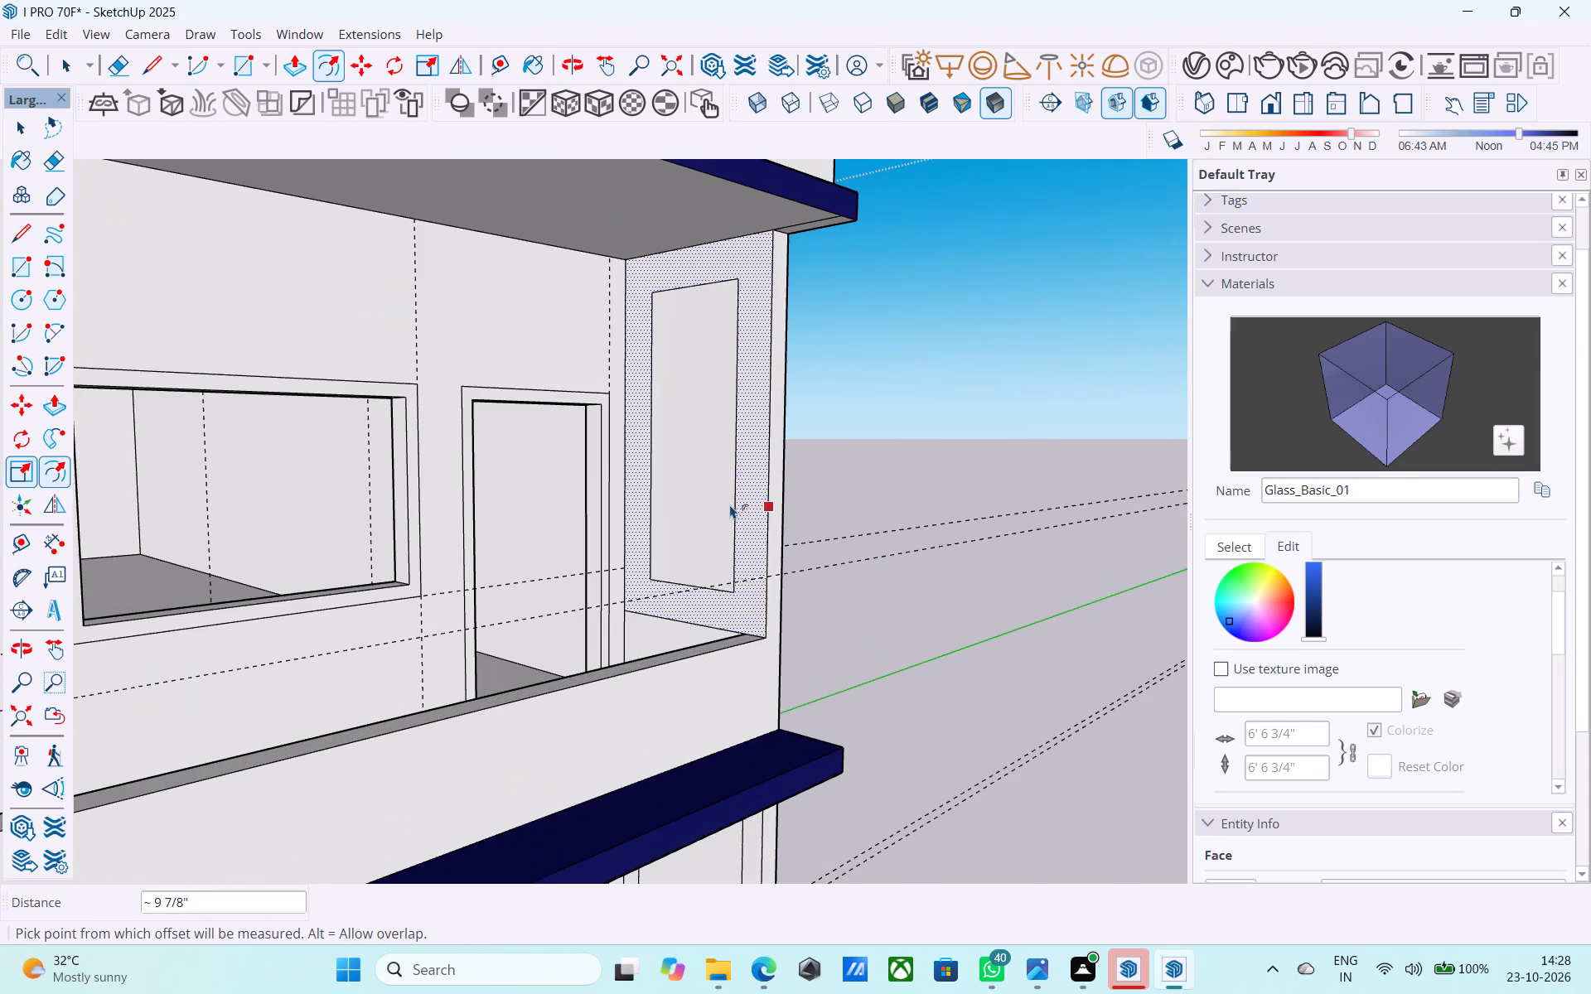
{"action": "type", "text": "6\""}
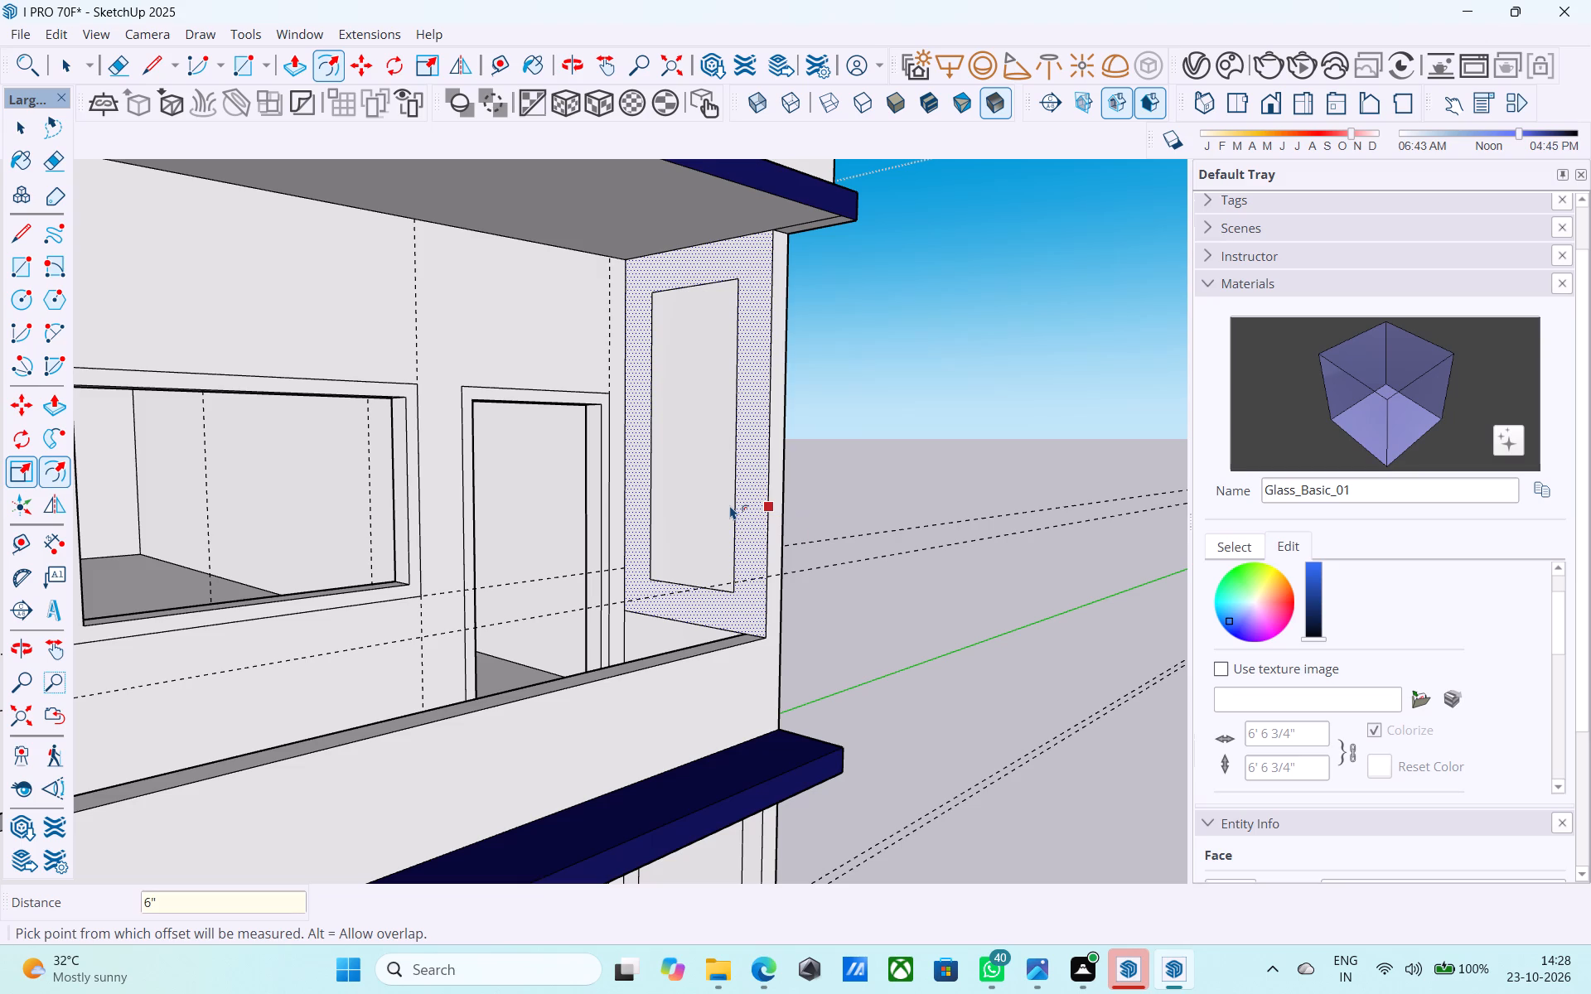
{"action": "key", "text": "Return"}
{"action": "key", "text": "space"}
Push/Pull the upper balcony's offset side panel 6" through the wall to cut an opening.
{"action": "left_click", "coordinate": [729, 504]}
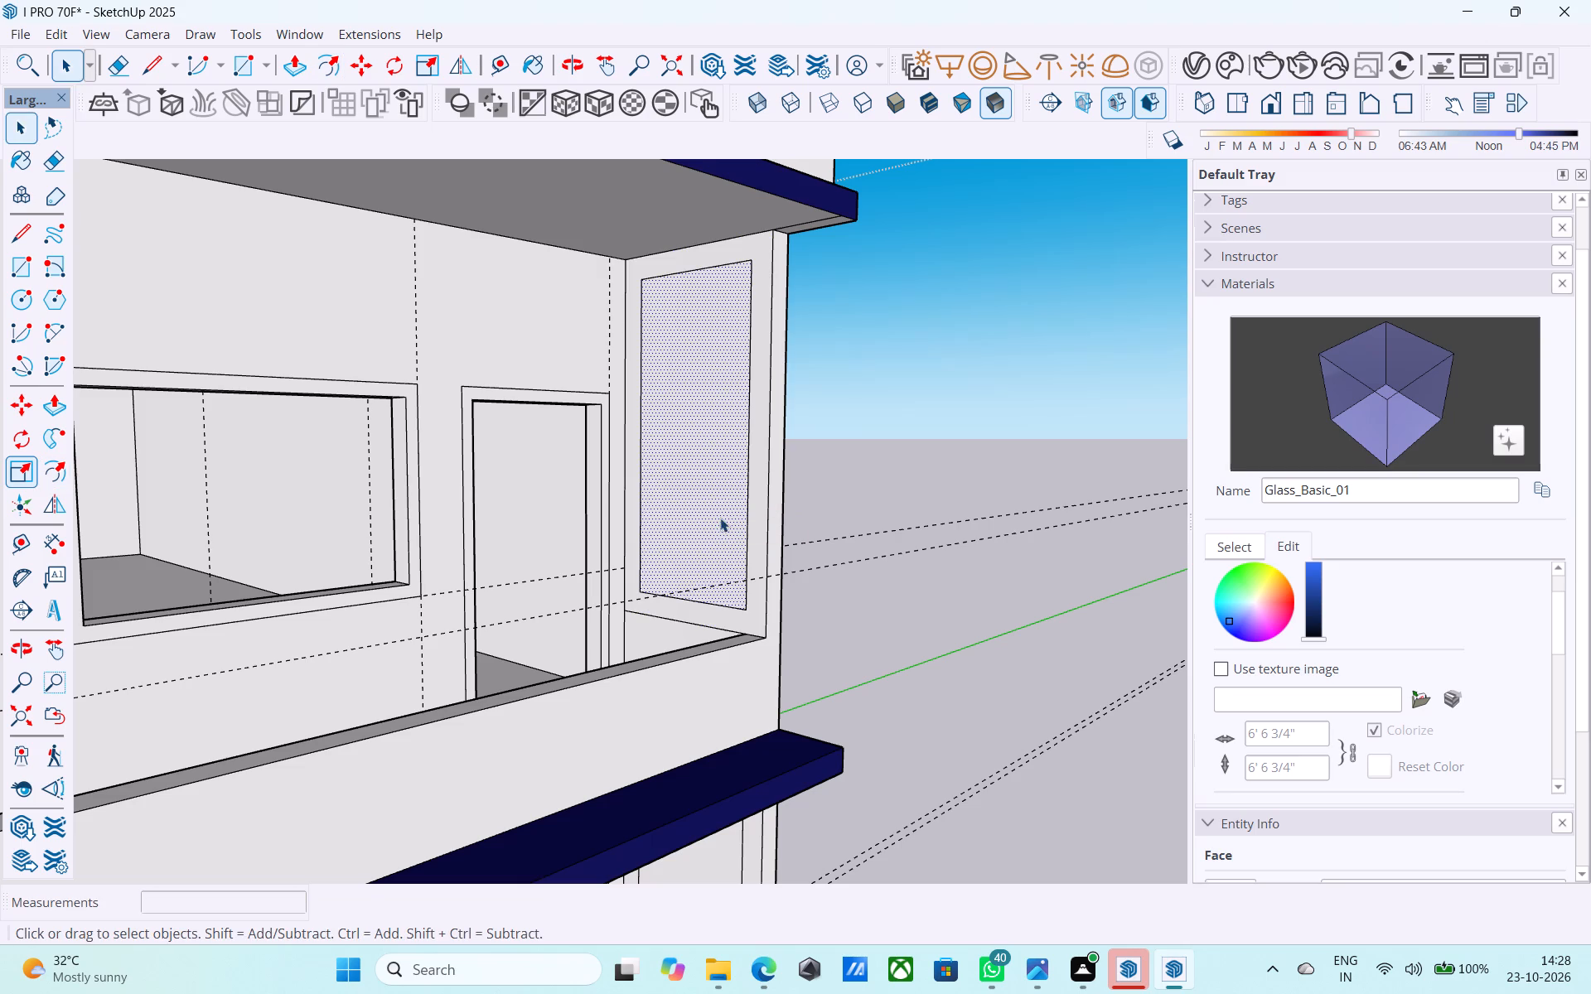
{"action": "key", "text": "p"}
{"action": "left_click", "coordinate": [719, 518]}
{"action": "scroll", "coordinate": [728, 441], "scroll_direction": "up", "scroll_amount": 3}
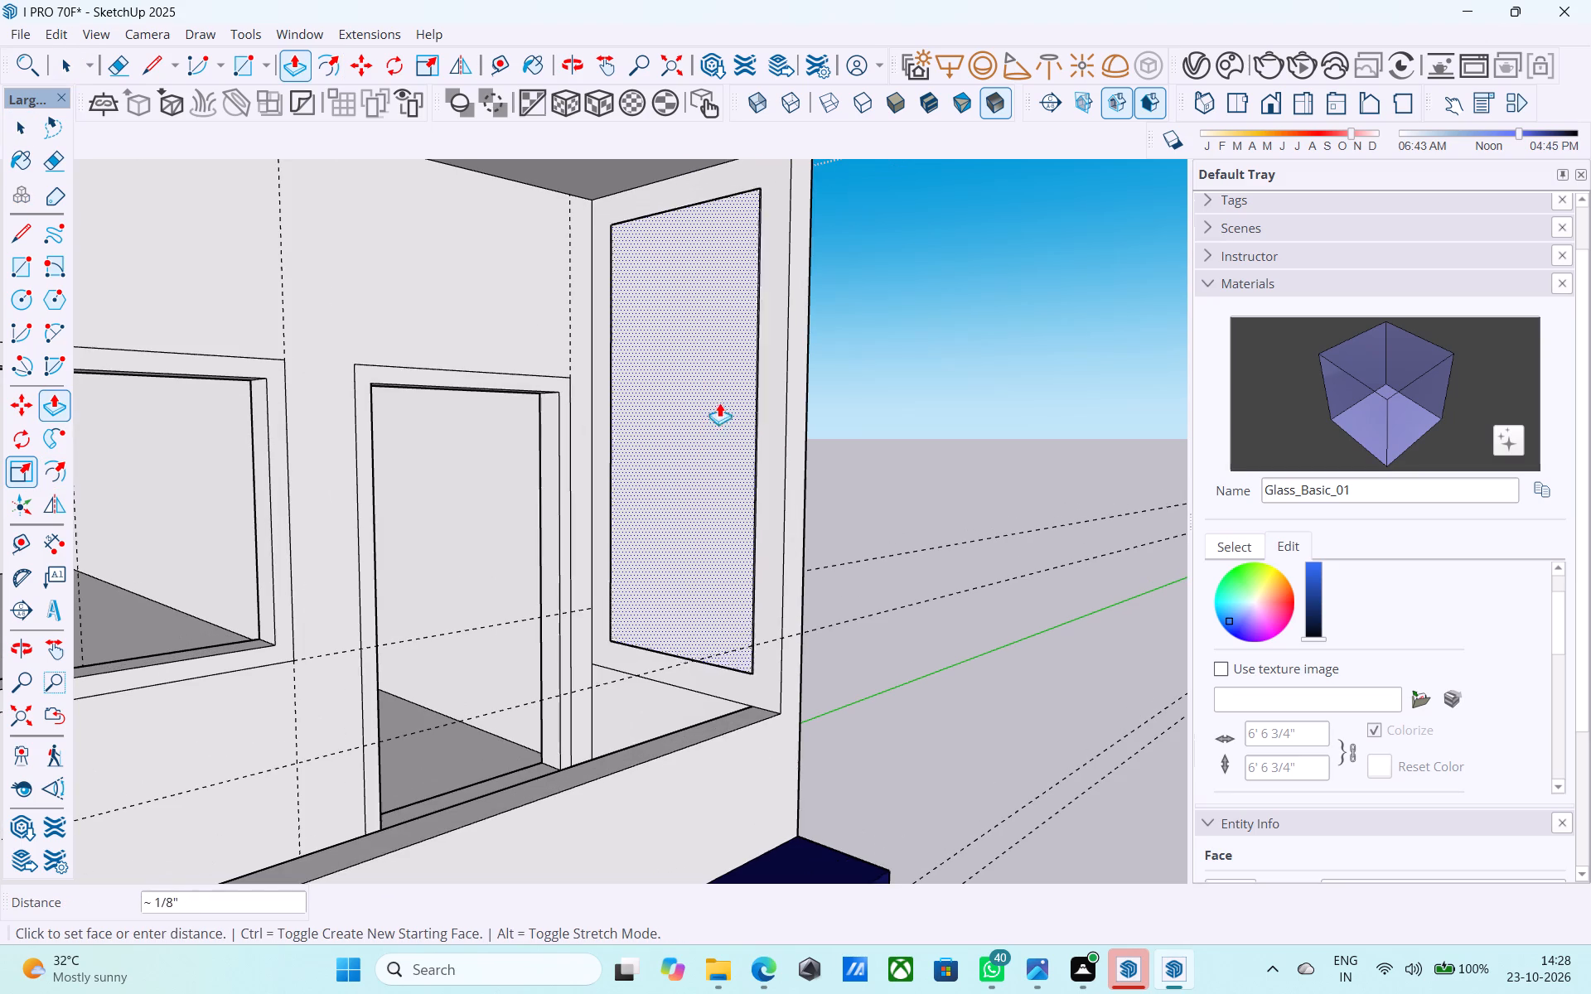
{"action": "key", "text": "space"}
{"action": "left_click", "coordinate": [710, 451]}
{"action": "key", "text": "p"}
{"action": "left_click", "coordinate": [708, 537]}
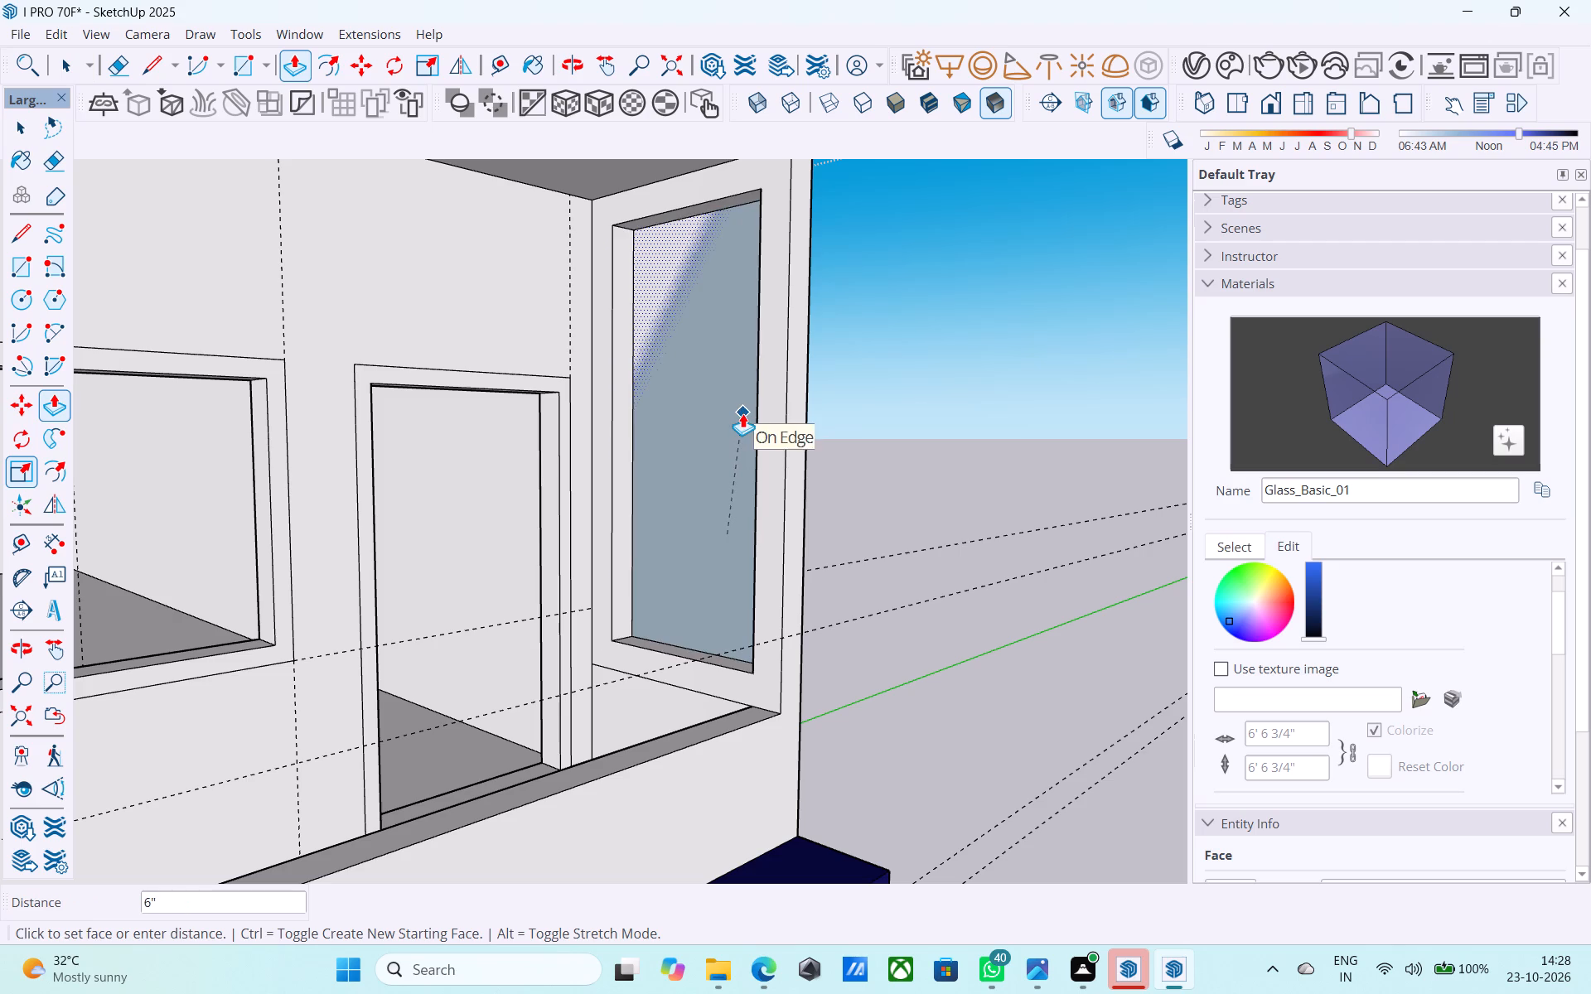
{"action": "left_click", "coordinate": [742, 413]}
Repeat the same 6" push on the lower balcony's offset side panel to cut a matching opening.
{"action": "scroll", "coordinate": [730, 393], "scroll_direction": "down", "scroll_amount": 11}
{"action": "scroll", "coordinate": [714, 603], "scroll_direction": "up", "scroll_amount": 9}
{"action": "key", "text": "space"}
{"action": "scroll", "coordinate": [730, 518], "scroll_direction": "up", "scroll_amount": 3}
{"action": "left_click", "coordinate": [731, 517]}
{"action": "key", "text": "p"}
{"action": "double_click", "coordinate": [731, 516]}
{"action": "scroll", "coordinate": [731, 516], "scroll_direction": "down", "scroll_amount": 10}
Examine the two balcony side openings from the building corner and from the front elevation.
{"action": "middle_click_drag", "start_coordinate": [731, 518], "coordinate": [314, 567]}
{"action": "middle_click_drag", "start_coordinate": [576, 528], "coordinate": [646, 679]}
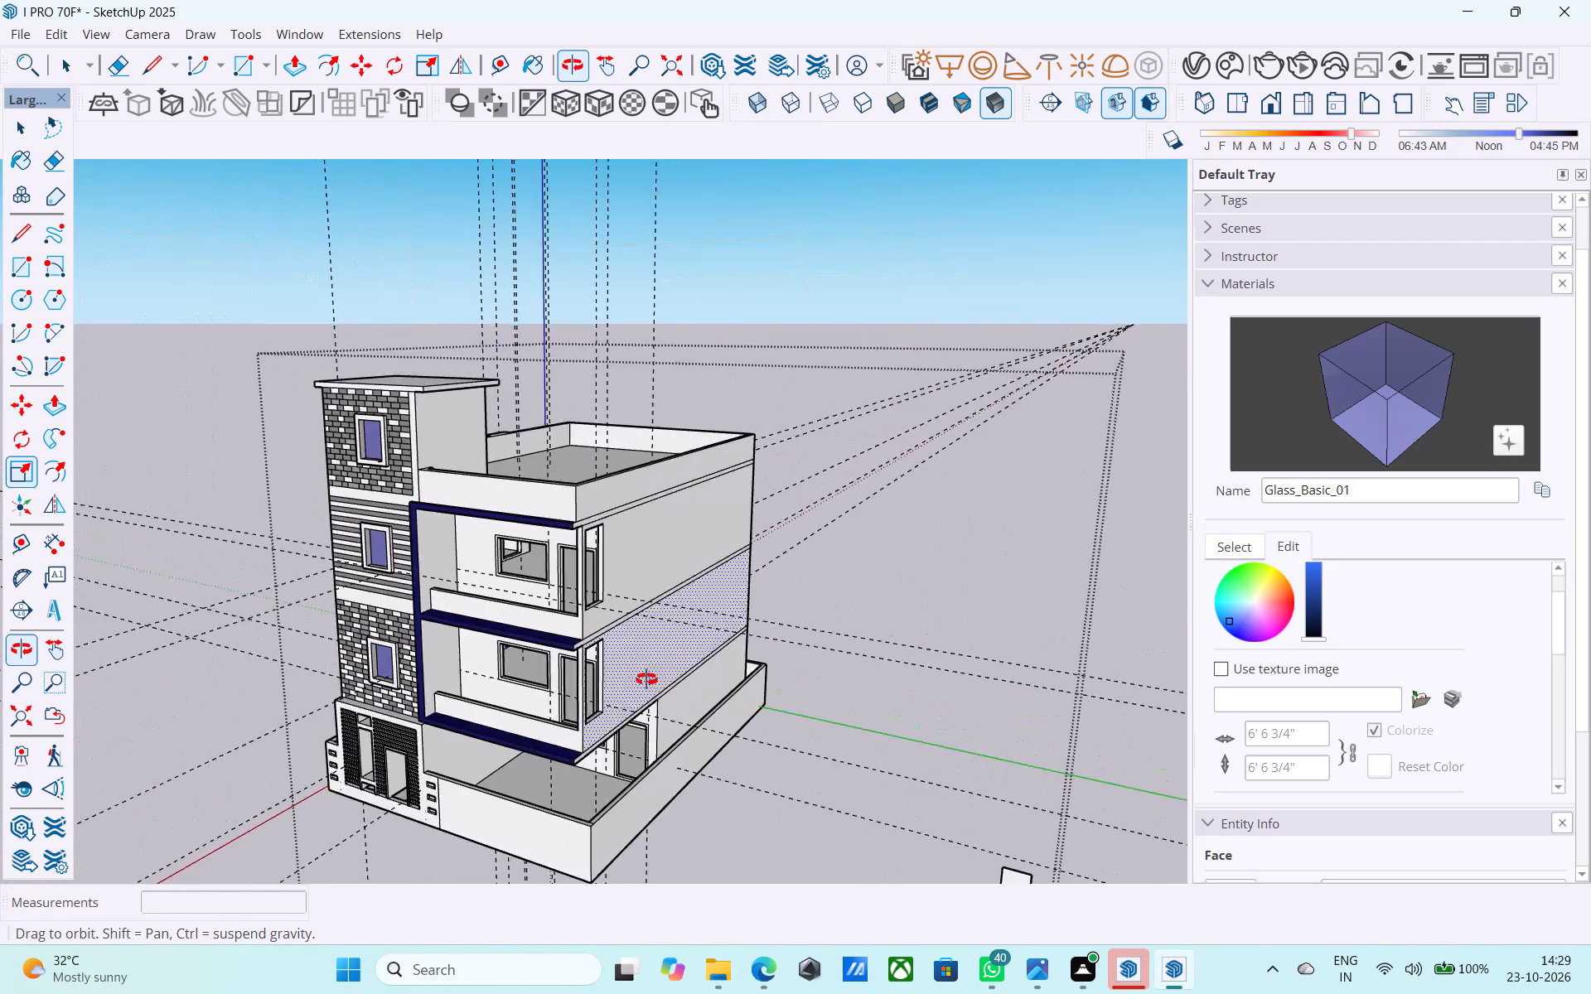
{"action": "middle_click_drag", "start_coordinate": [646, 679], "coordinate": [640, 674]}
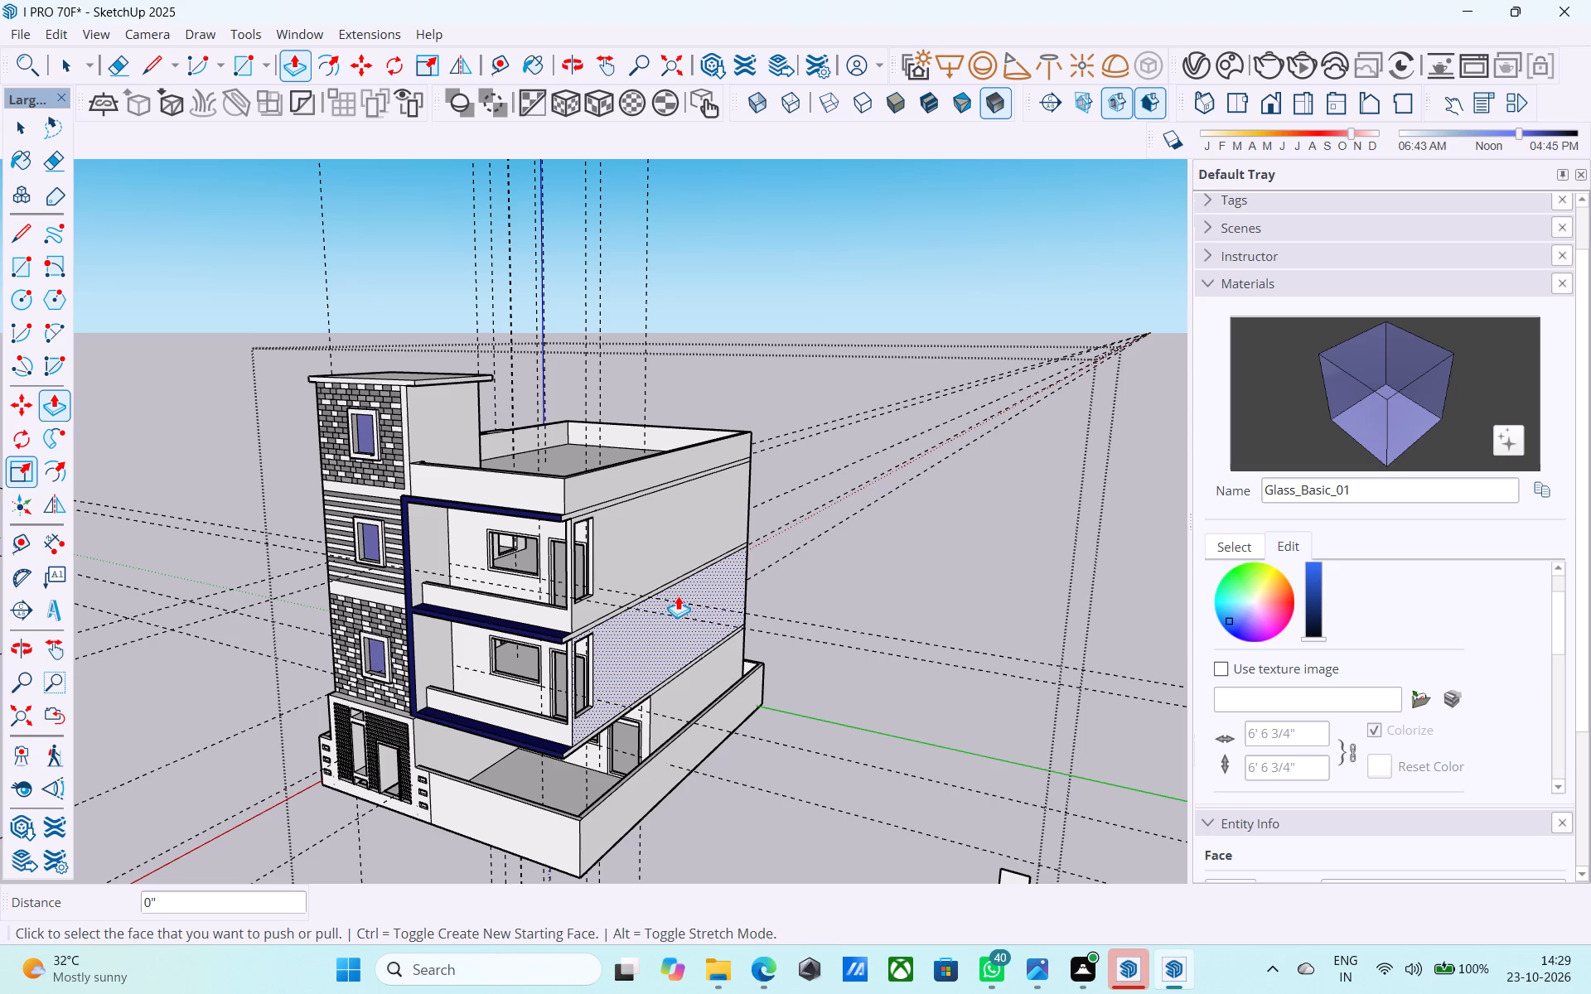
{"action": "scroll", "coordinate": [678, 595], "scroll_direction": "down", "scroll_amount": 1}
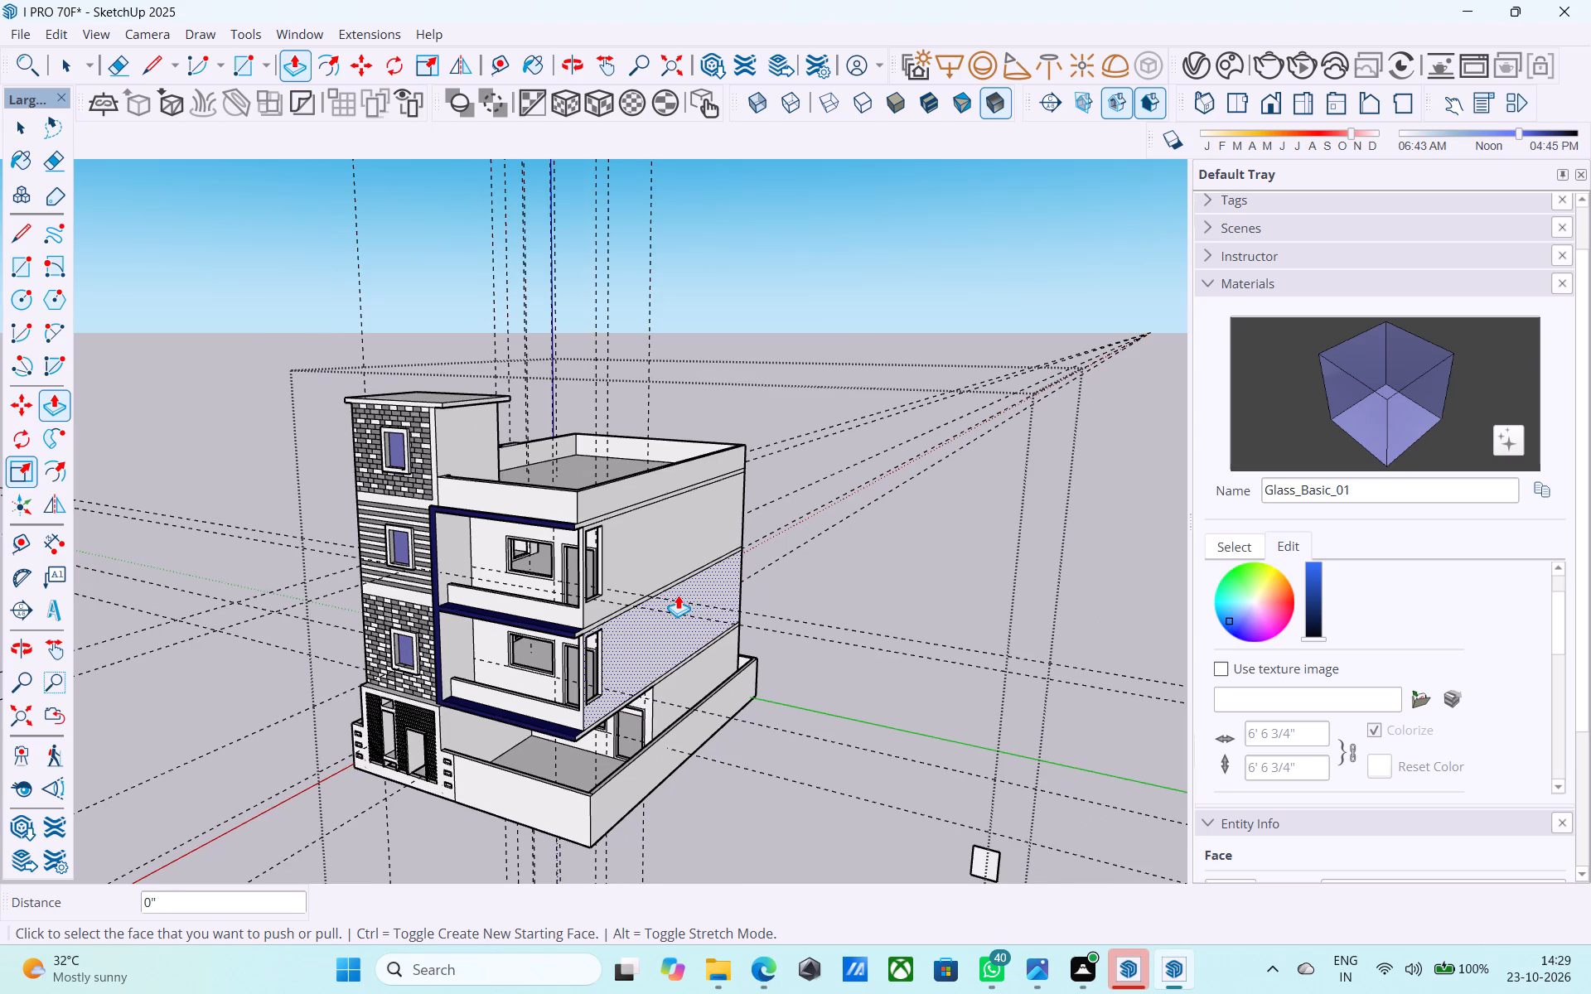
{"action": "scroll", "coordinate": [678, 595], "scroll_direction": "down", "scroll_amount": 1}
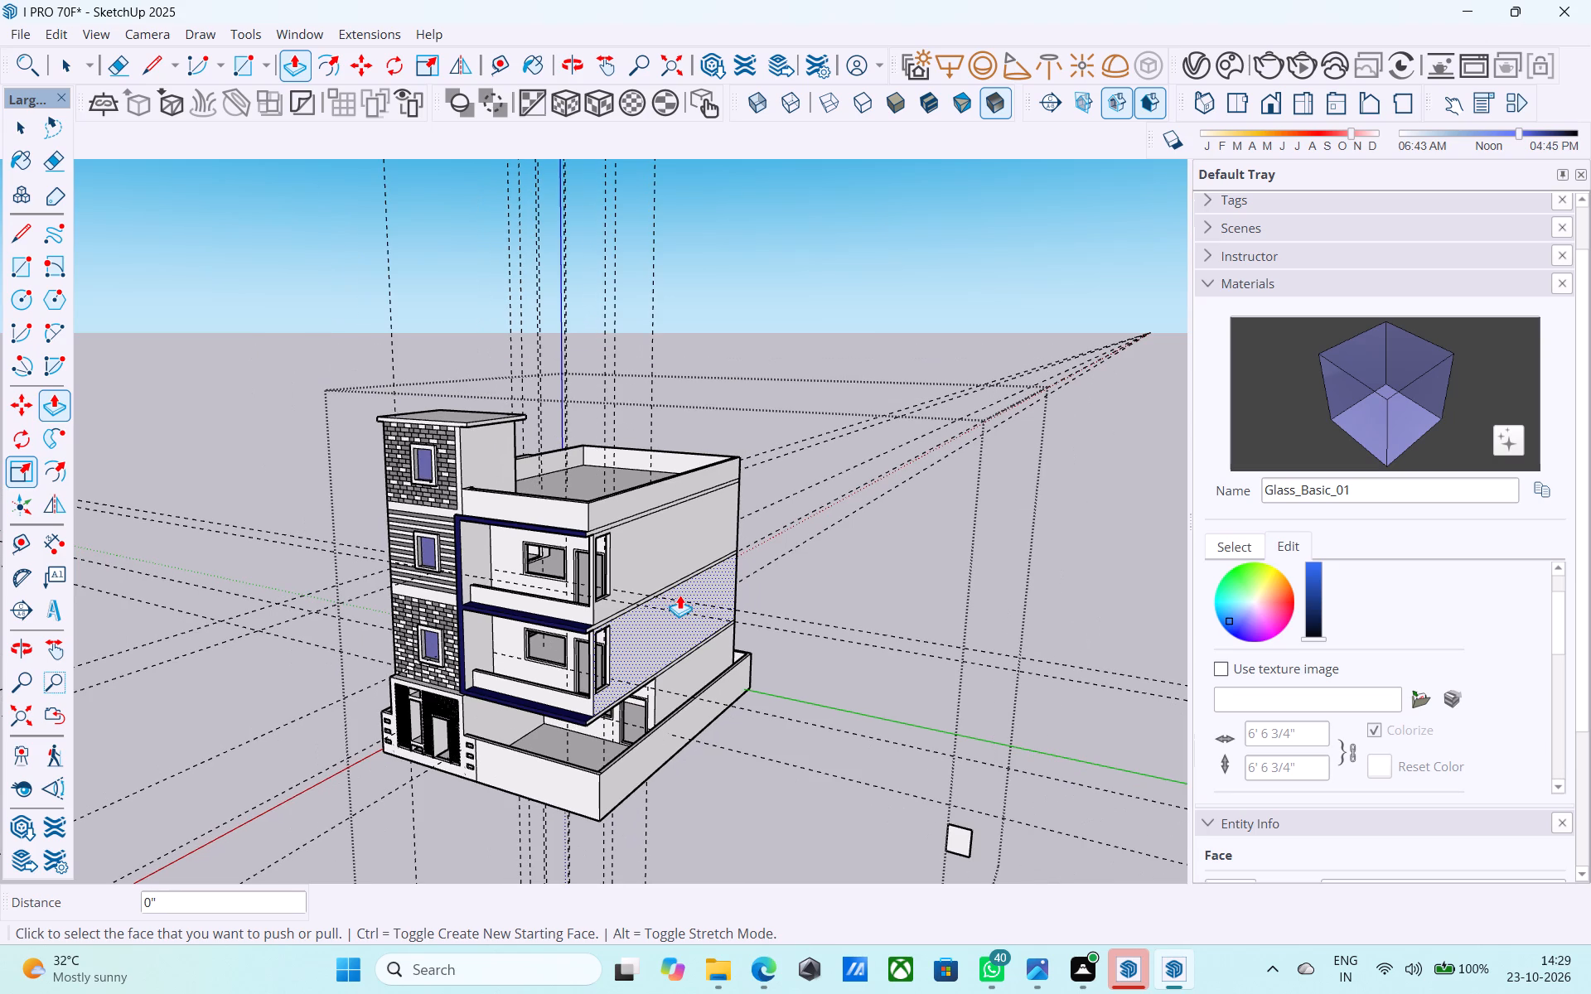
{"action": "scroll", "coordinate": [679, 595], "scroll_direction": "down", "scroll_amount": 5}
{"action": "middle_click_drag", "start_coordinate": [679, 602], "coordinate": [881, 483]}
{"action": "scroll", "coordinate": [756, 515], "scroll_direction": "up", "scroll_amount": 5}
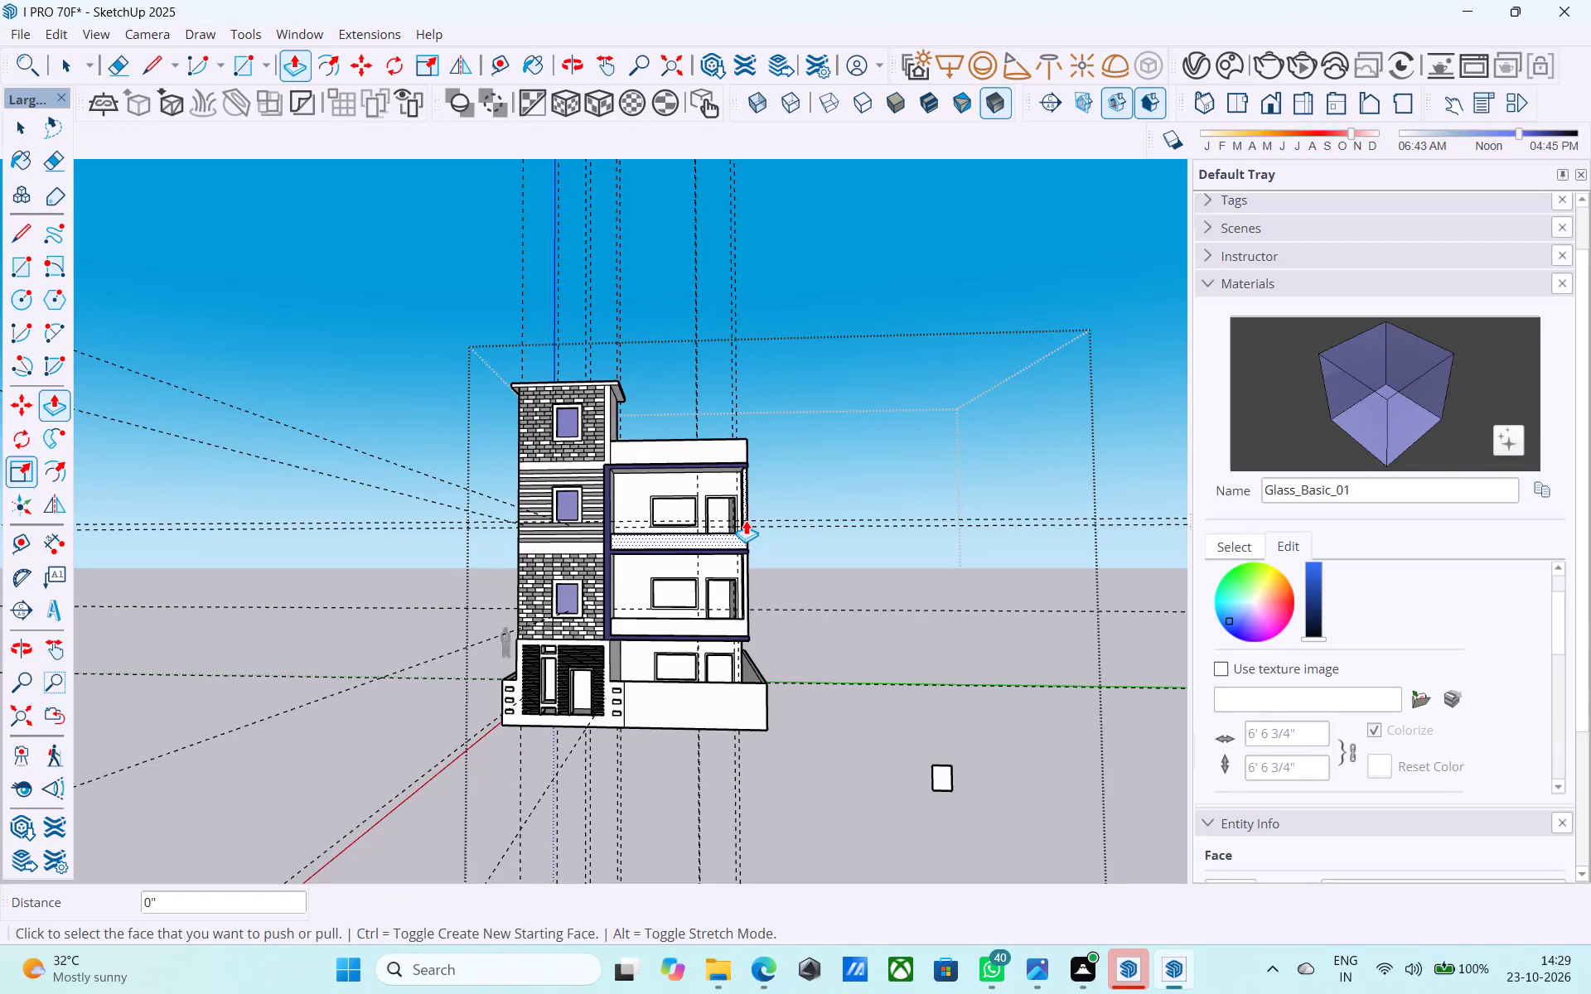
{"action": "middle_click_drag", "start_coordinate": [746, 520], "coordinate": [767, 504]}
{"action": "scroll", "coordinate": [741, 517], "scroll_direction": "up", "scroll_amount": 5}
{"action": "middle_click_drag", "start_coordinate": [735, 519], "coordinate": [749, 591]}
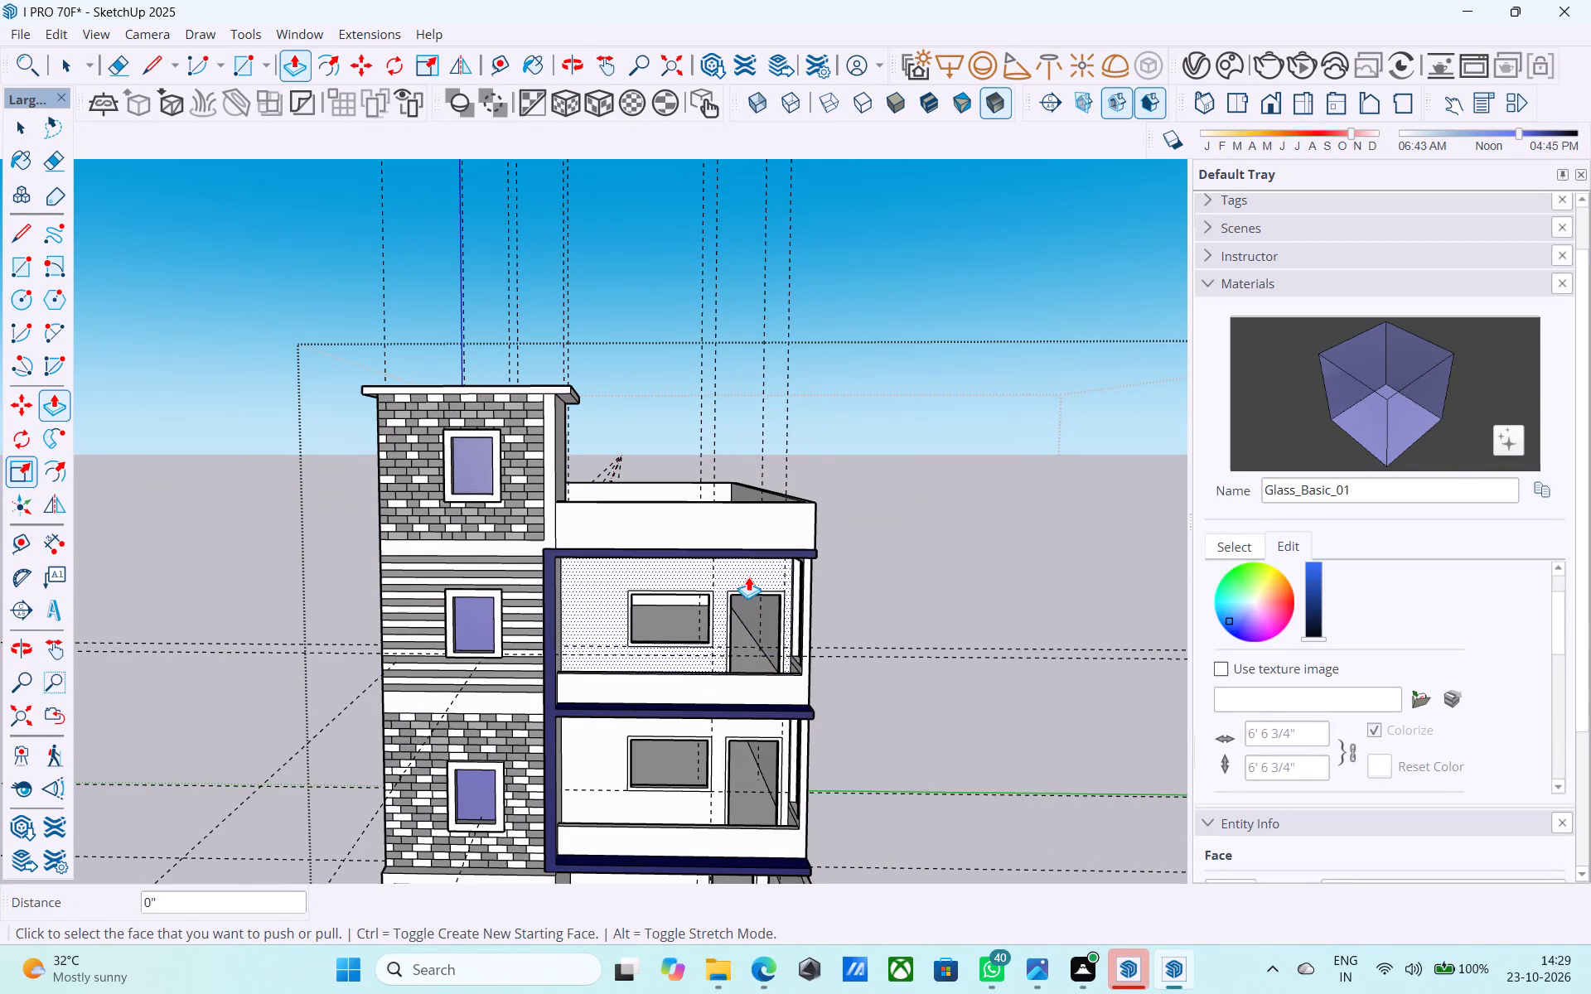
{"action": "middle_click_drag", "start_coordinate": [730, 576], "coordinate": [819, 567]}
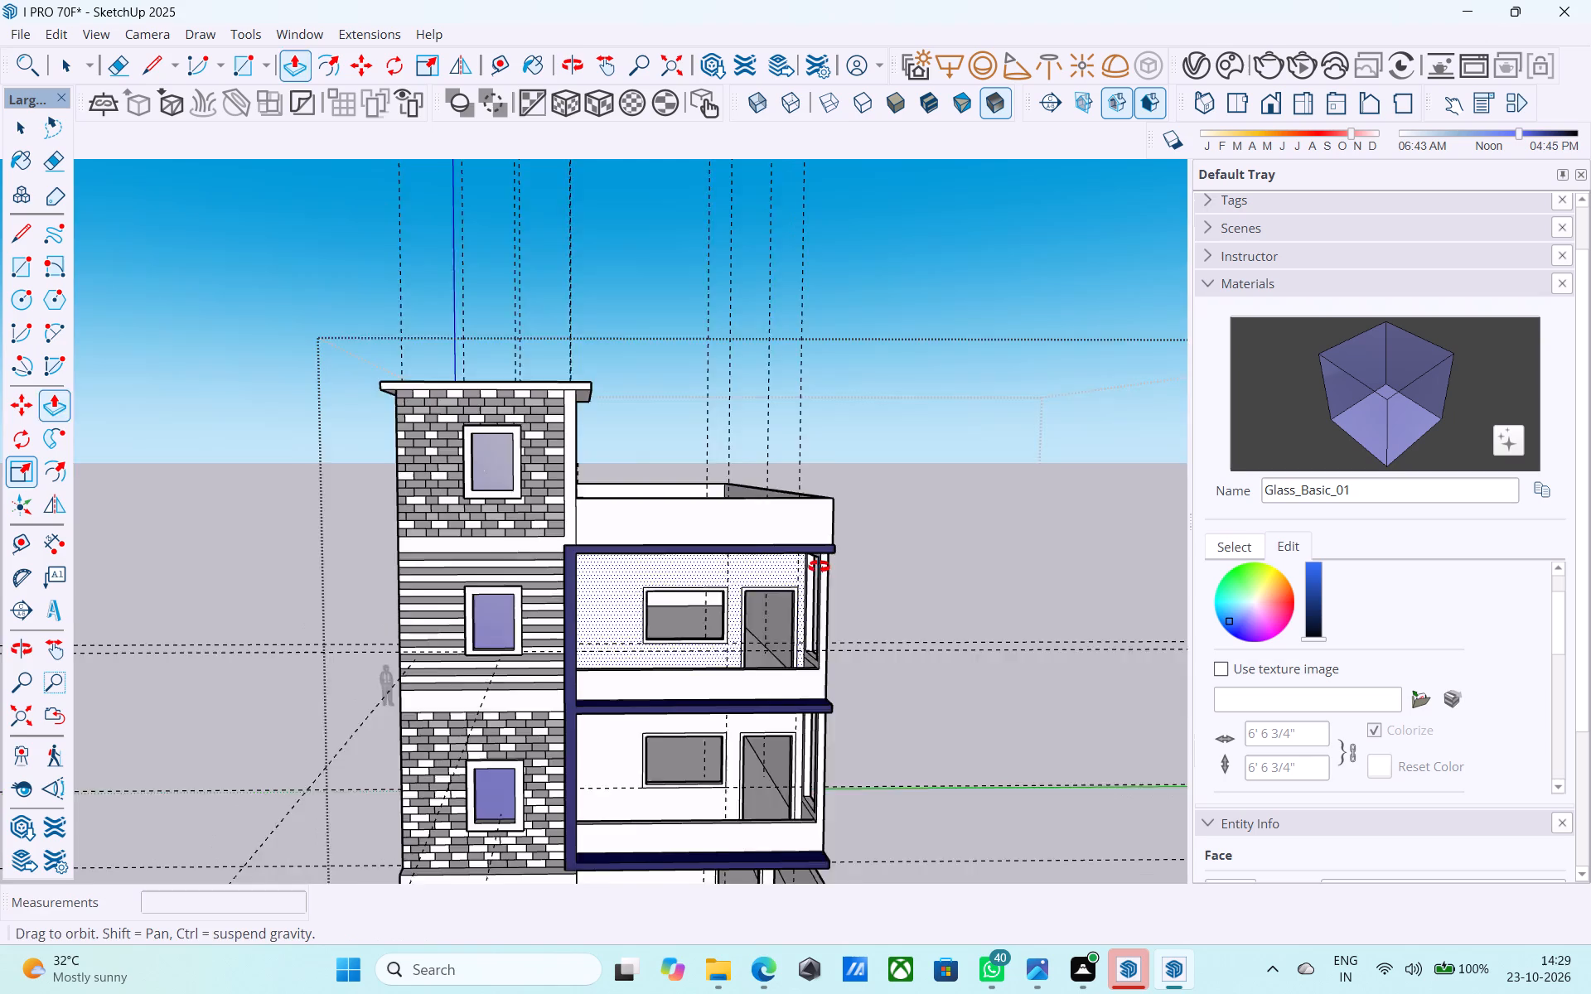
{"action": "middle_click_drag", "start_coordinate": [819, 567], "coordinate": [1124, 565]}
Examine the stair tower's side elevation and the plain wall block around its far corner.
{"action": "scroll", "coordinate": [604, 592], "scroll_direction": "down", "scroll_amount": 3}
{"action": "middle_click_drag", "start_coordinate": [548, 606], "coordinate": [878, 563]}
{"action": "scroll", "coordinate": [603, 613], "scroll_direction": "up", "scroll_amount": 4}
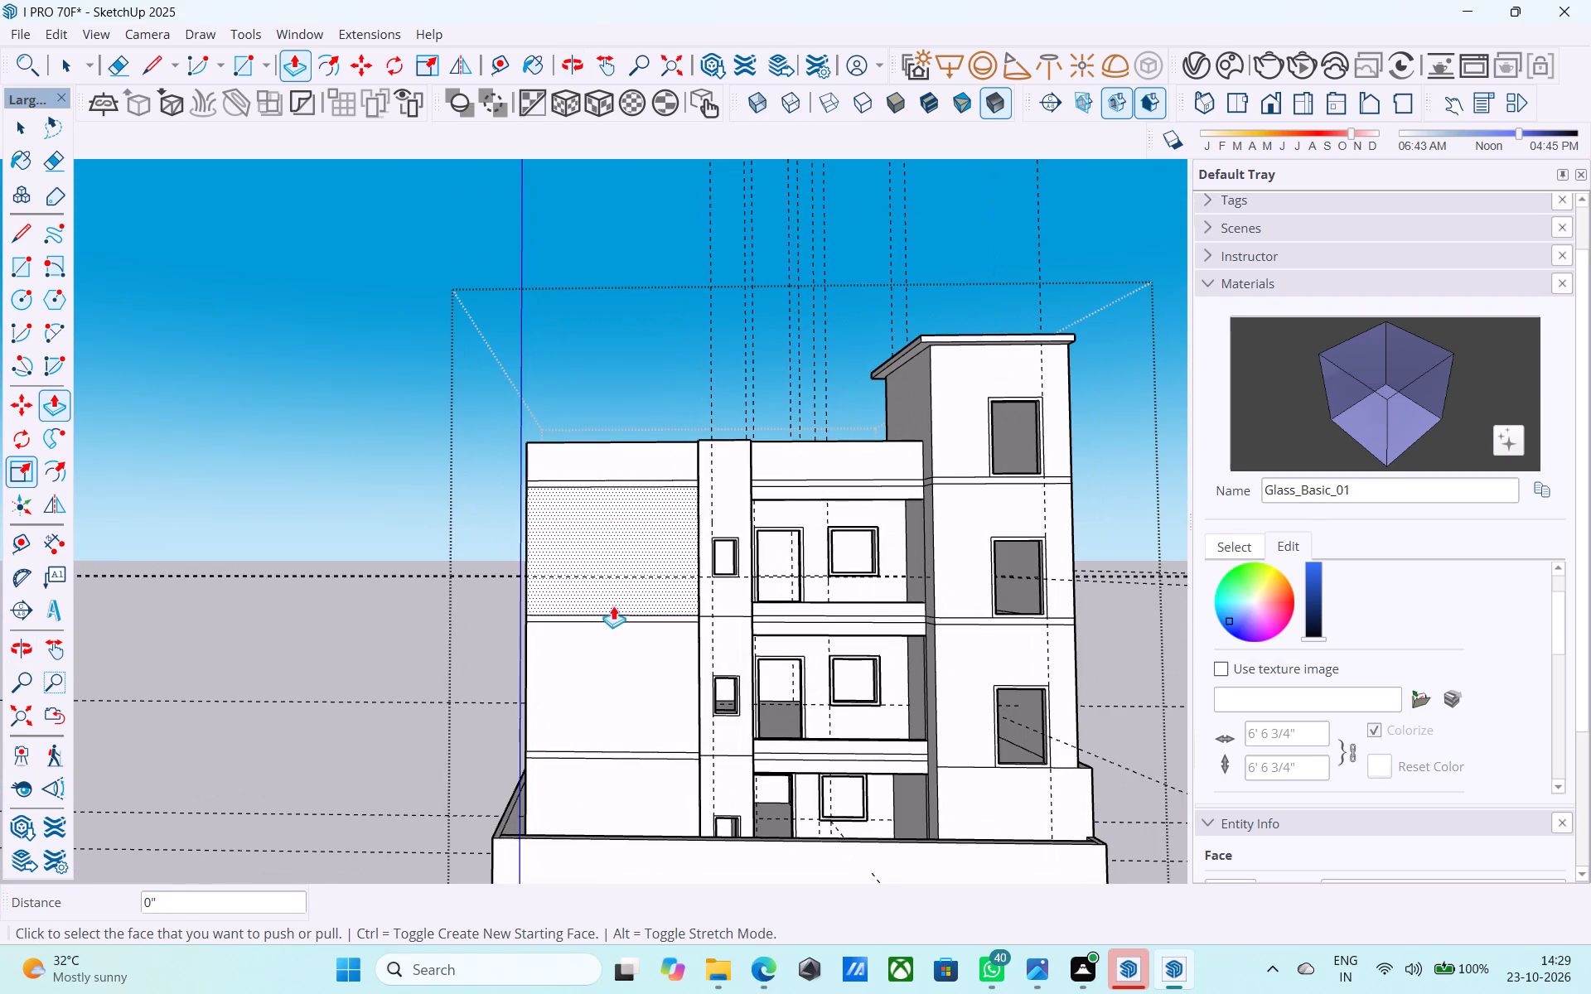
{"action": "scroll", "coordinate": [616, 603], "scroll_direction": "up", "scroll_amount": 1}
{"action": "scroll", "coordinate": [681, 573], "scroll_direction": "down", "scroll_amount": 6}
{"action": "middle_click_drag", "start_coordinate": [682, 573], "coordinate": [669, 717]}
{"action": "scroll", "coordinate": [647, 627], "scroll_direction": "up", "scroll_amount": 4}
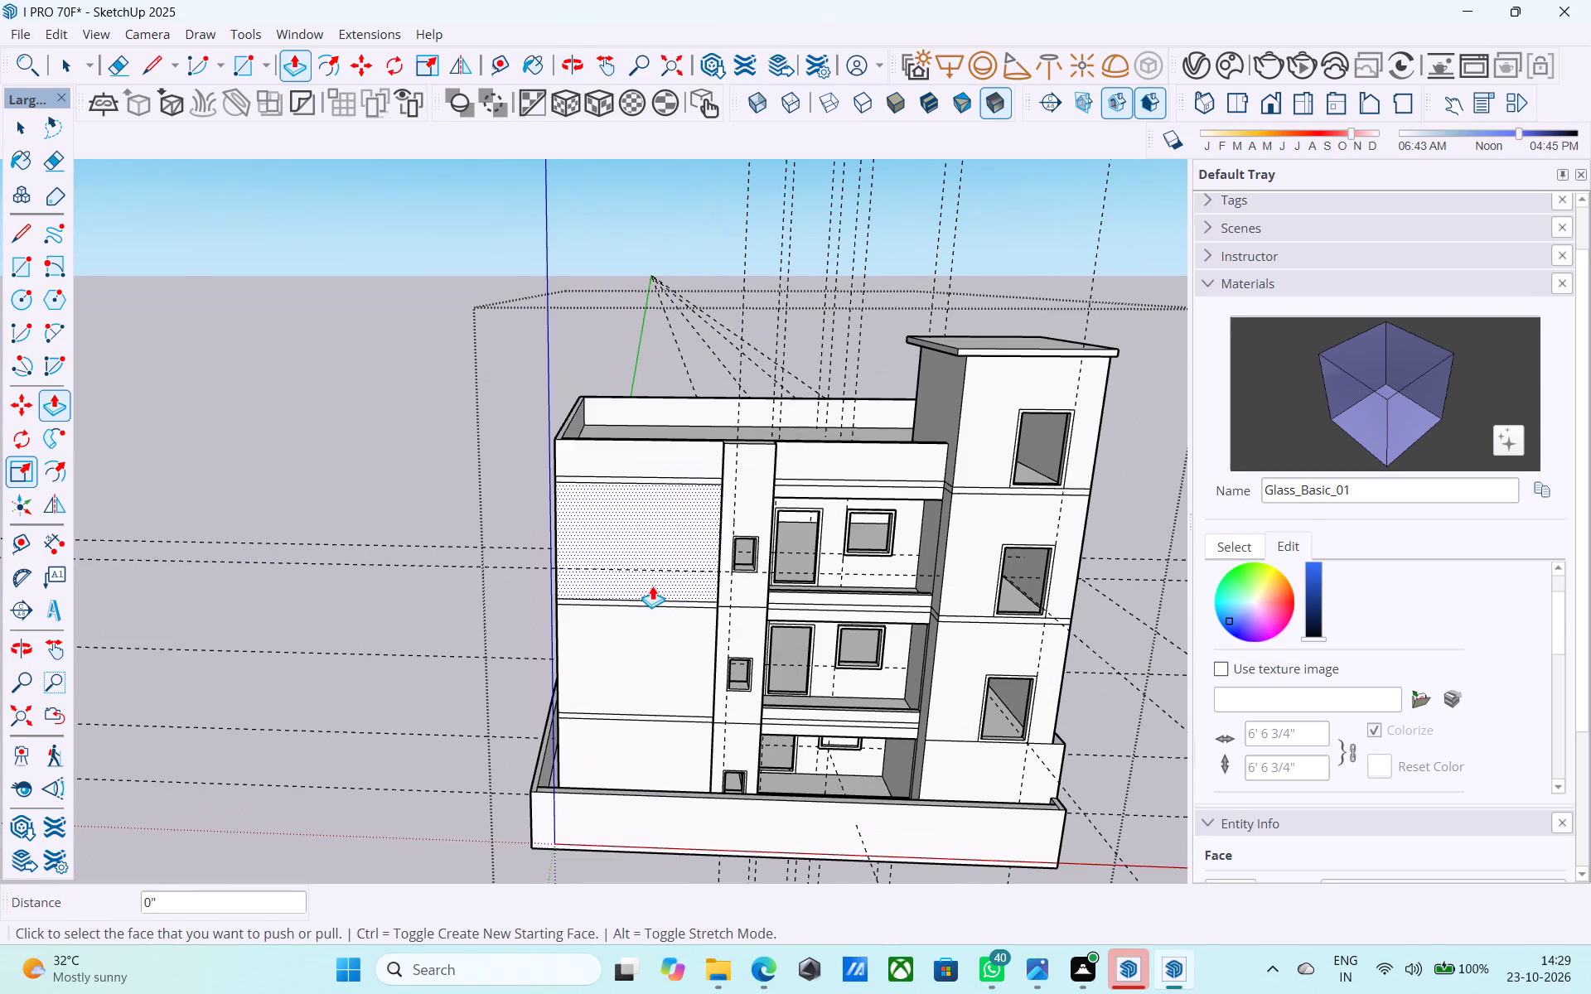
{"action": "middle_click_drag", "start_coordinate": [652, 586], "coordinate": [663, 626]}
{"action": "scroll", "coordinate": [674, 600], "scroll_direction": "up", "scroll_amount": 5}
{"action": "middle_click_drag", "start_coordinate": [650, 602], "coordinate": [791, 603]}
{"action": "scroll", "coordinate": [755, 600], "scroll_direction": "up", "scroll_amount": 5}
{"action": "key", "text": "space"}
{"action": "middle_click_drag", "start_coordinate": [572, 601], "coordinate": [733, 541]}
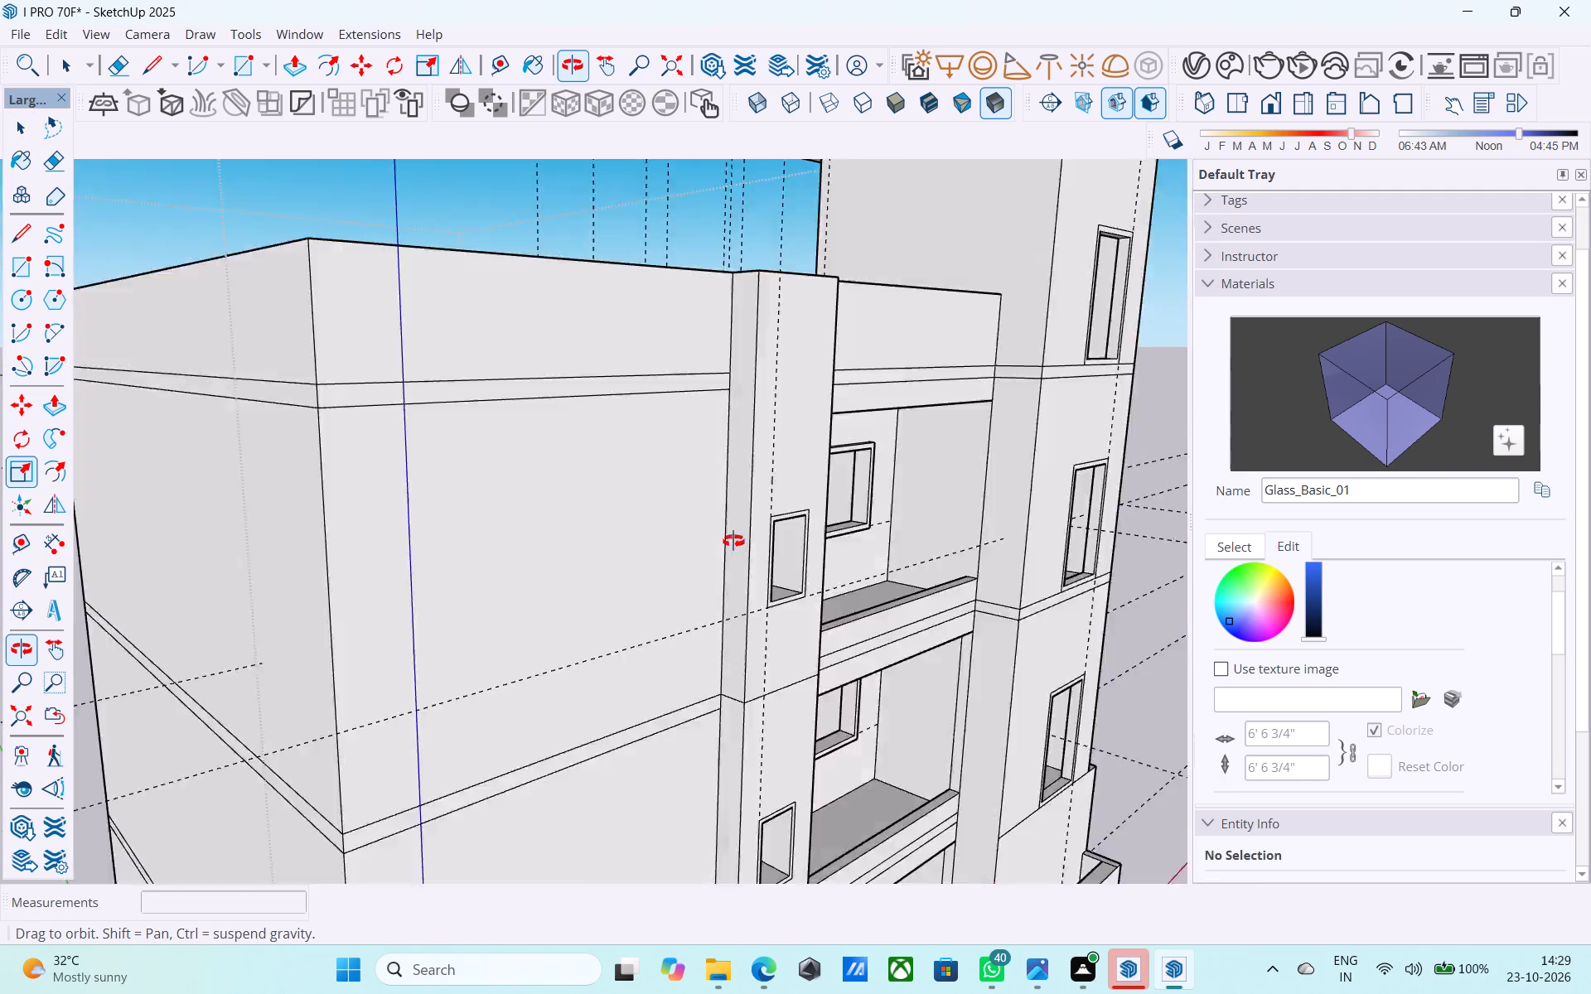
{"action": "middle_click_drag", "start_coordinate": [733, 541], "coordinate": [710, 526]}
{"action": "scroll", "coordinate": [670, 478], "scroll_direction": "down", "scroll_amount": 6}
{"action": "middle_click_drag", "start_coordinate": [666, 596], "coordinate": [766, 524]}
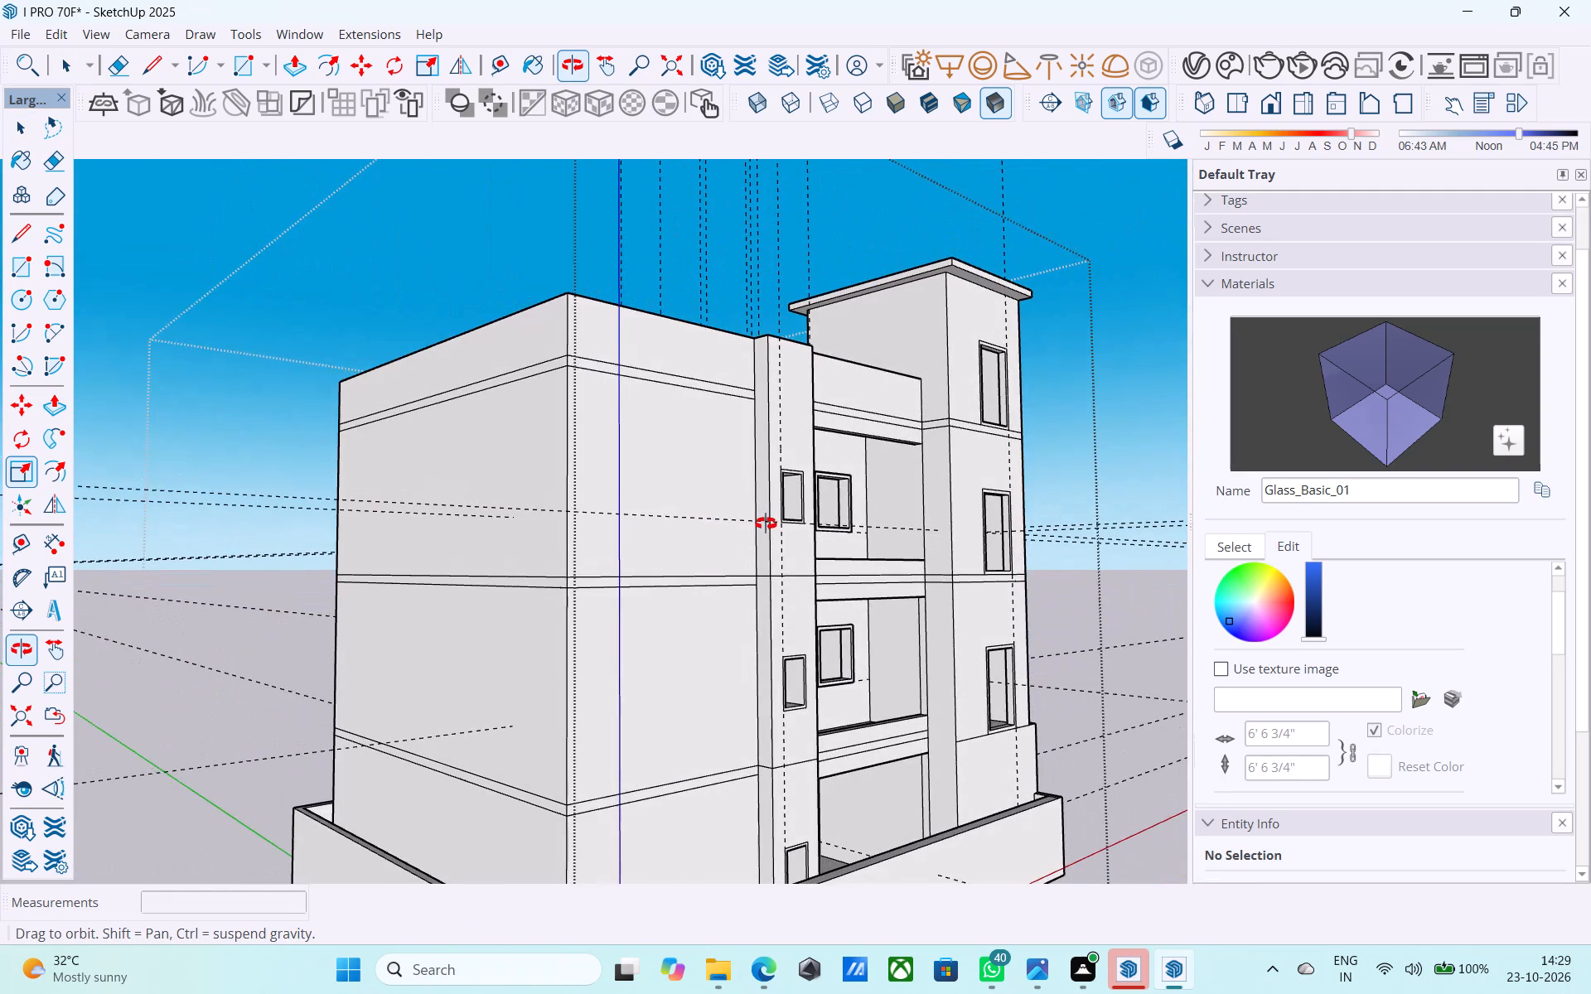
{"action": "middle_click_drag", "start_coordinate": [766, 524], "coordinate": [763, 525]}
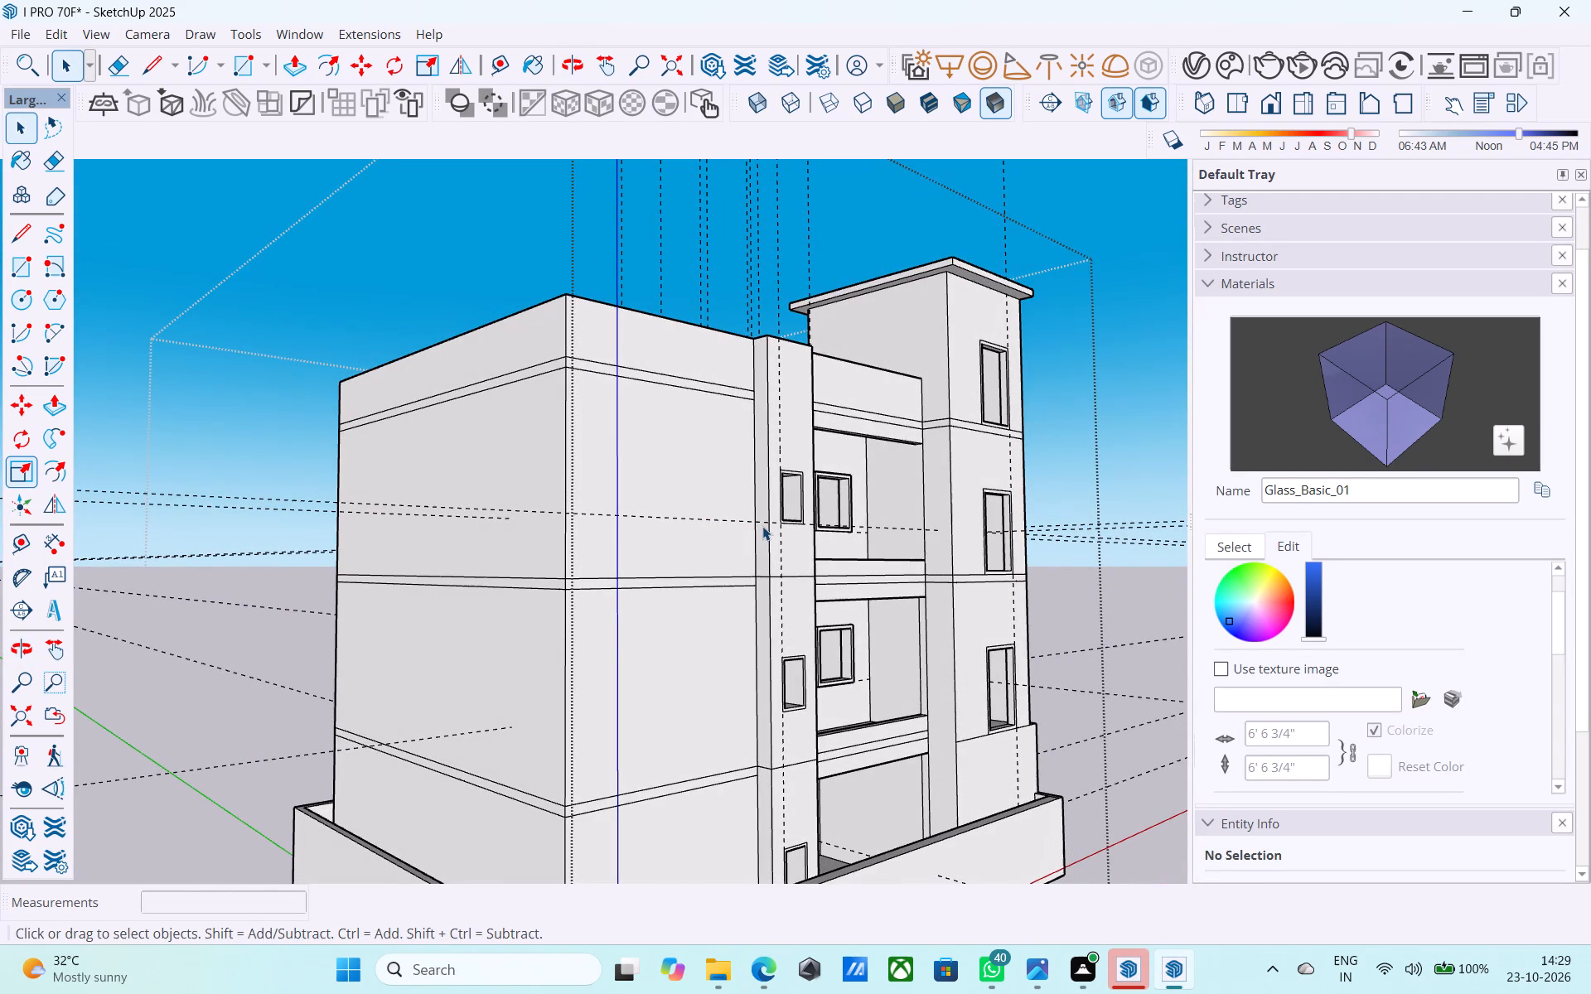
{"action": "scroll", "coordinate": [762, 526], "scroll_direction": "down", "scroll_amount": 4}
{"action": "middle_click_drag", "start_coordinate": [754, 572], "coordinate": [752, 591]}
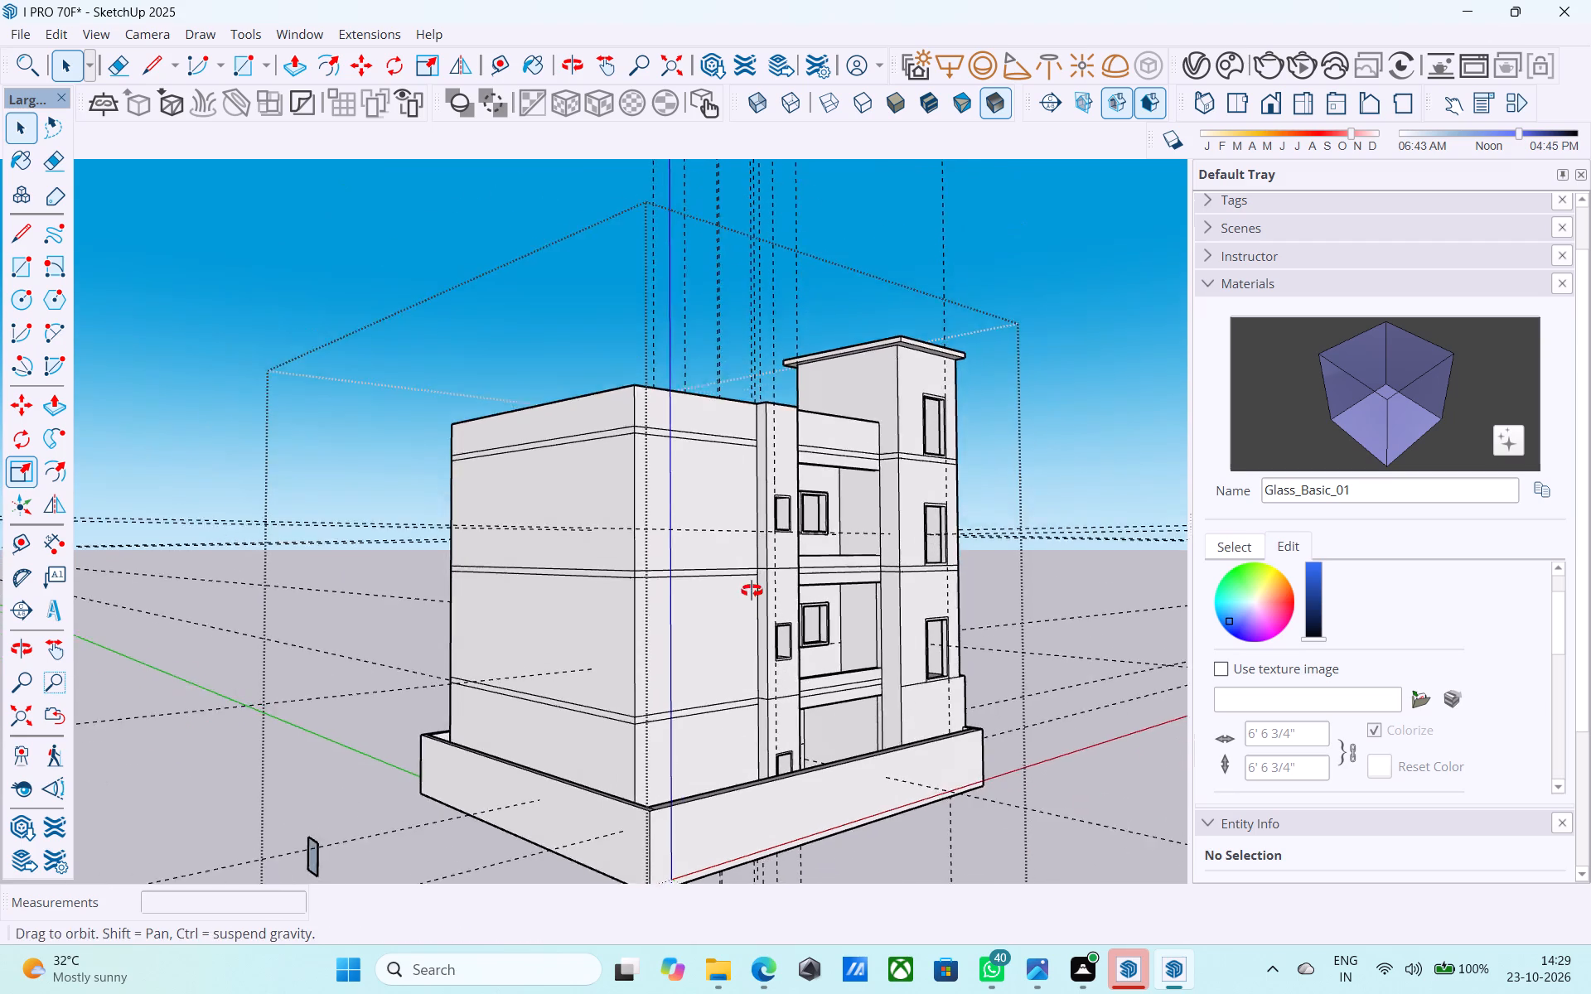
{"action": "middle_click_drag", "start_coordinate": [752, 591], "coordinate": [741, 686]}
{"action": "scroll", "coordinate": [754, 638], "scroll_direction": "up", "scroll_amount": 5}
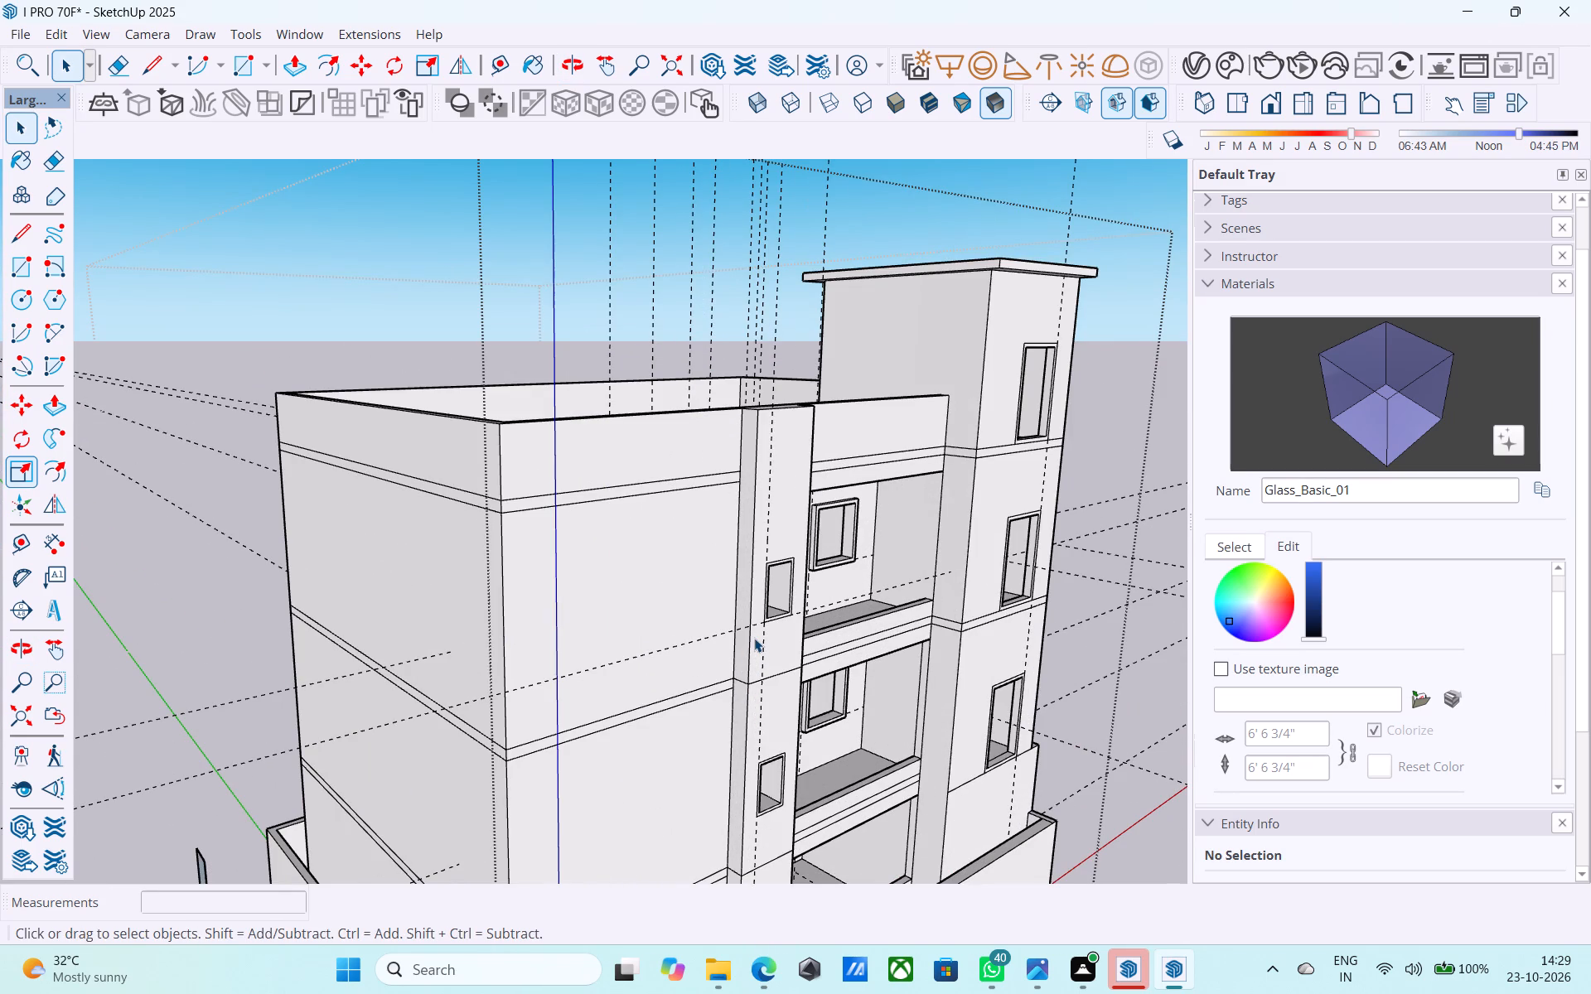
{"action": "scroll", "coordinate": [754, 638], "scroll_direction": "down", "scroll_amount": 3}
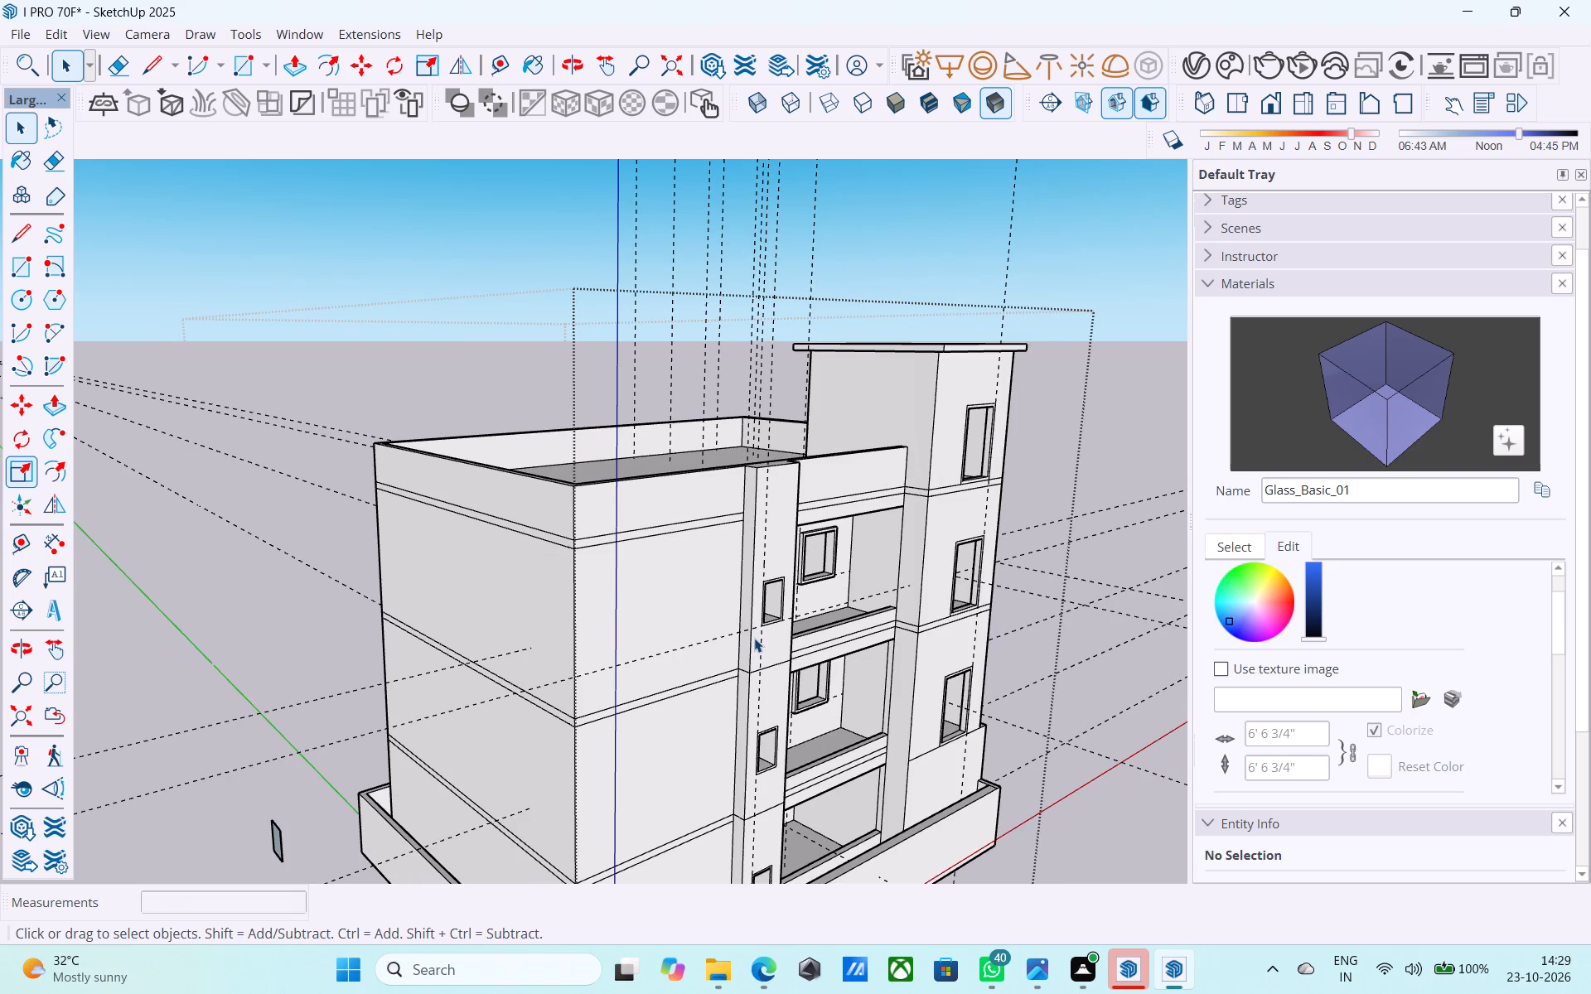
{"action": "scroll", "coordinate": [754, 638], "scroll_direction": "down", "scroll_amount": 1}
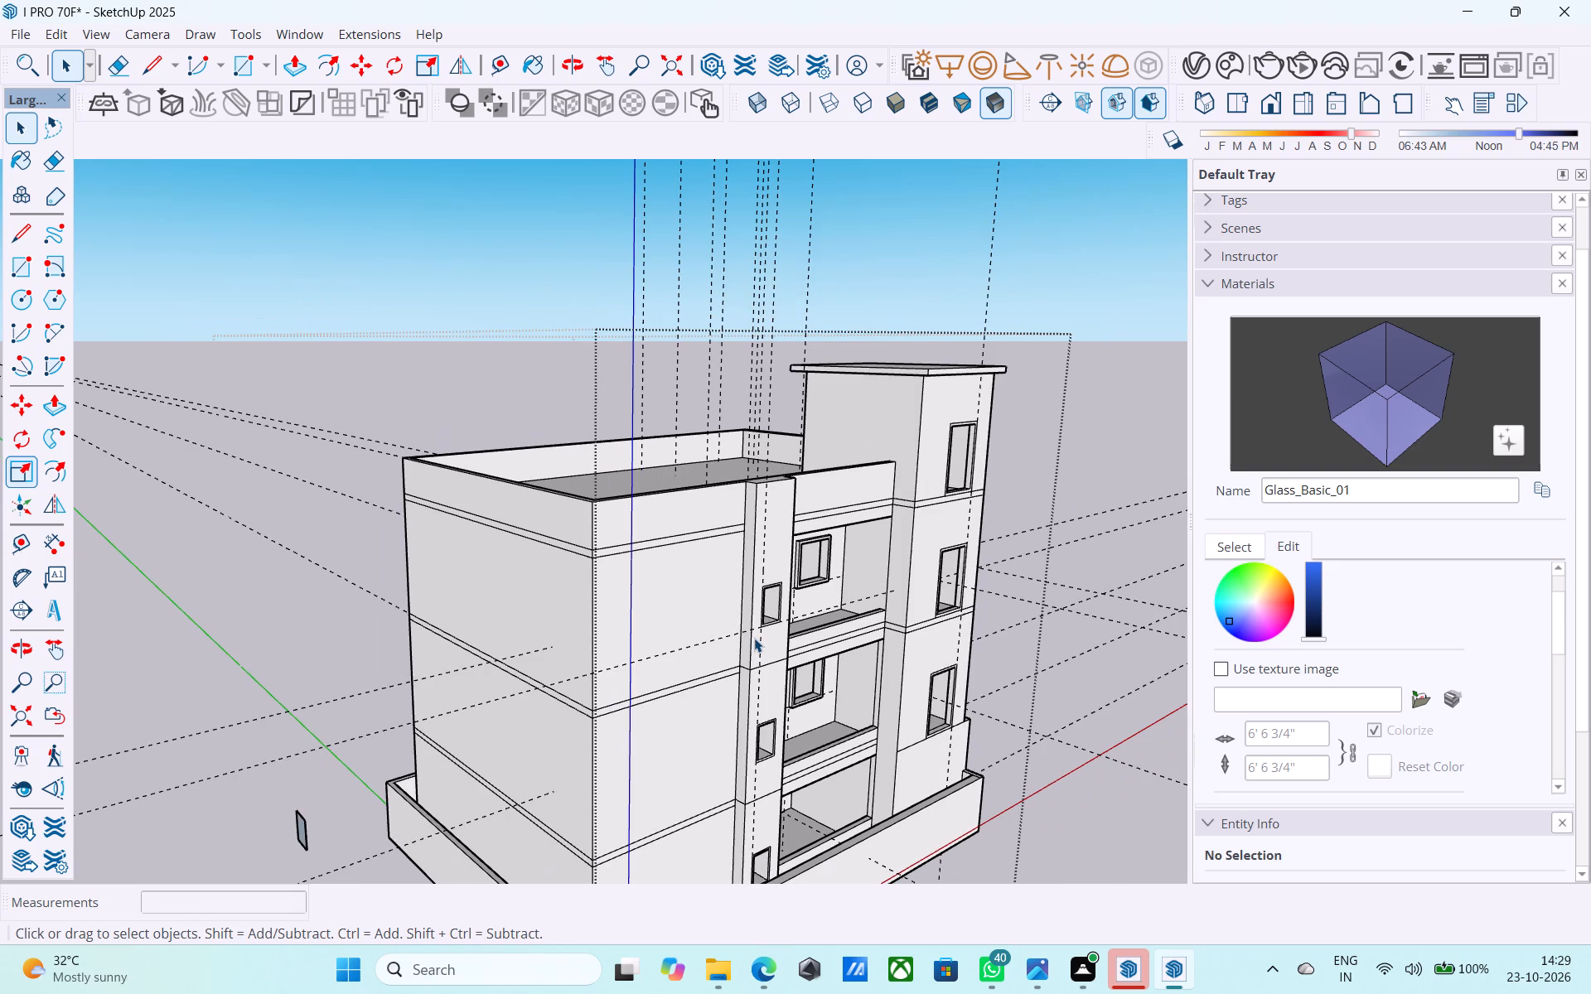
{"action": "middle_click_drag", "start_coordinate": [762, 607], "coordinate": [775, 589]}
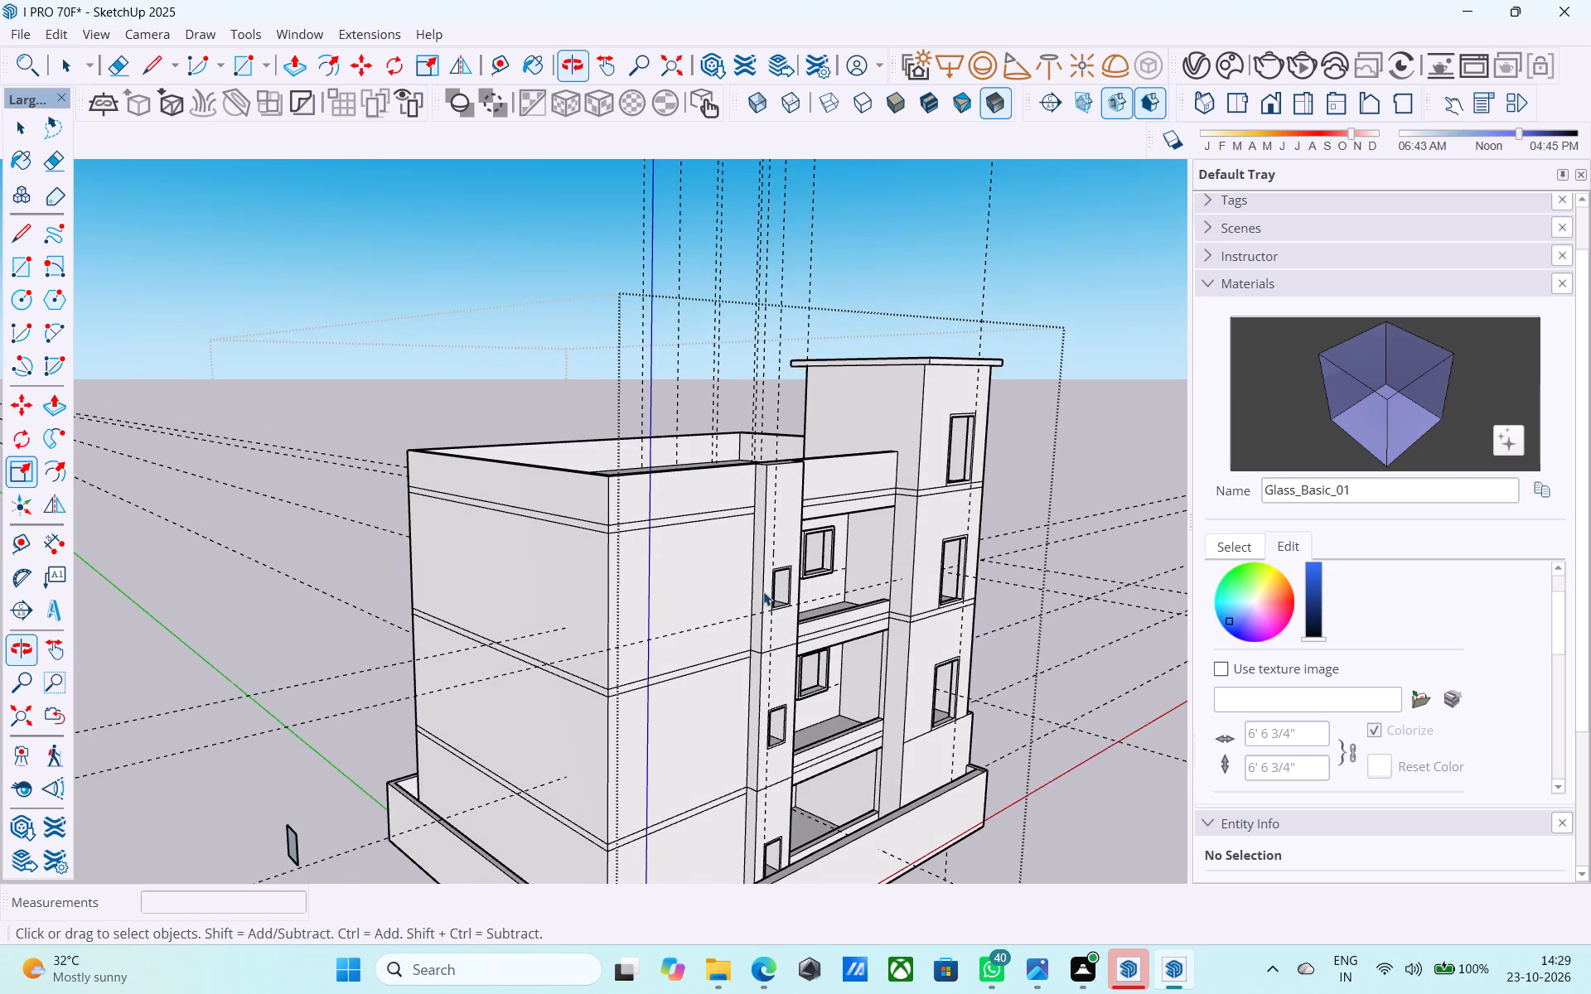
{"action": "scroll", "coordinate": [811, 549], "scroll_direction": "down", "scroll_amount": 5}
Place a guide 3' above the upper floor band line on the plain wall block beside the projecting column with small windows.
{"action": "middle_click_drag", "start_coordinate": [683, 569], "coordinate": [565, 628]}
{"action": "scroll", "coordinate": [609, 646], "scroll_direction": "up", "scroll_amount": 11}
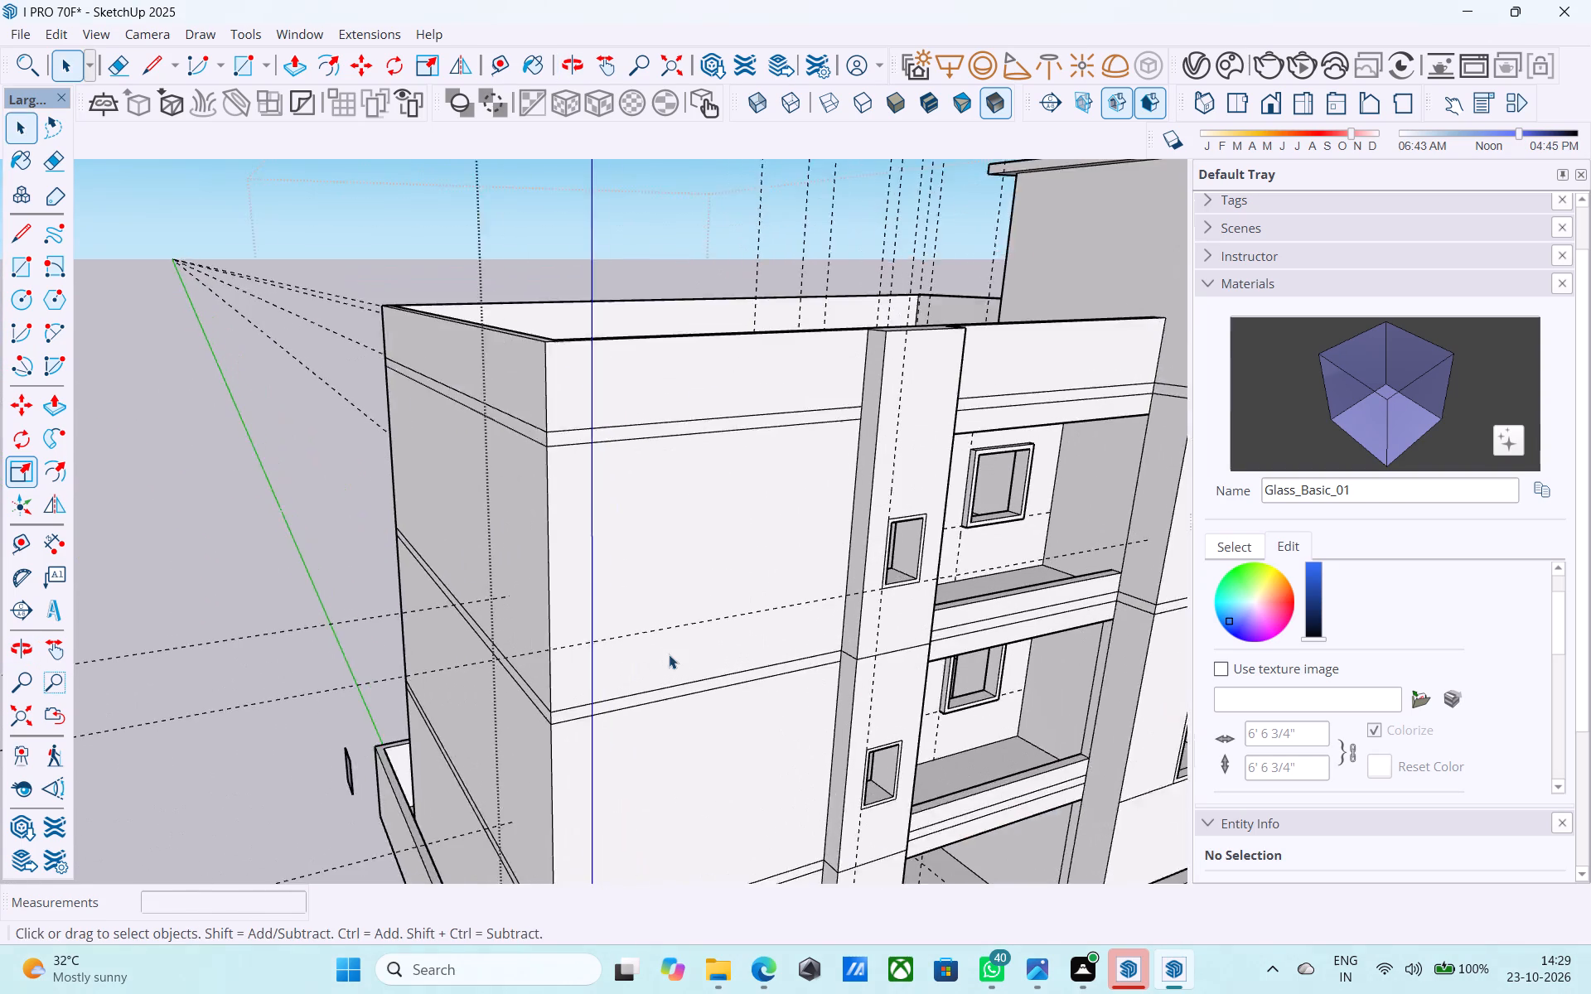
{"action": "scroll", "coordinate": [669, 654], "scroll_direction": "up", "scroll_amount": 1}
{"action": "middle_click_drag", "start_coordinate": [669, 654], "coordinate": [636, 634]}
{"action": "key", "text": "t"}
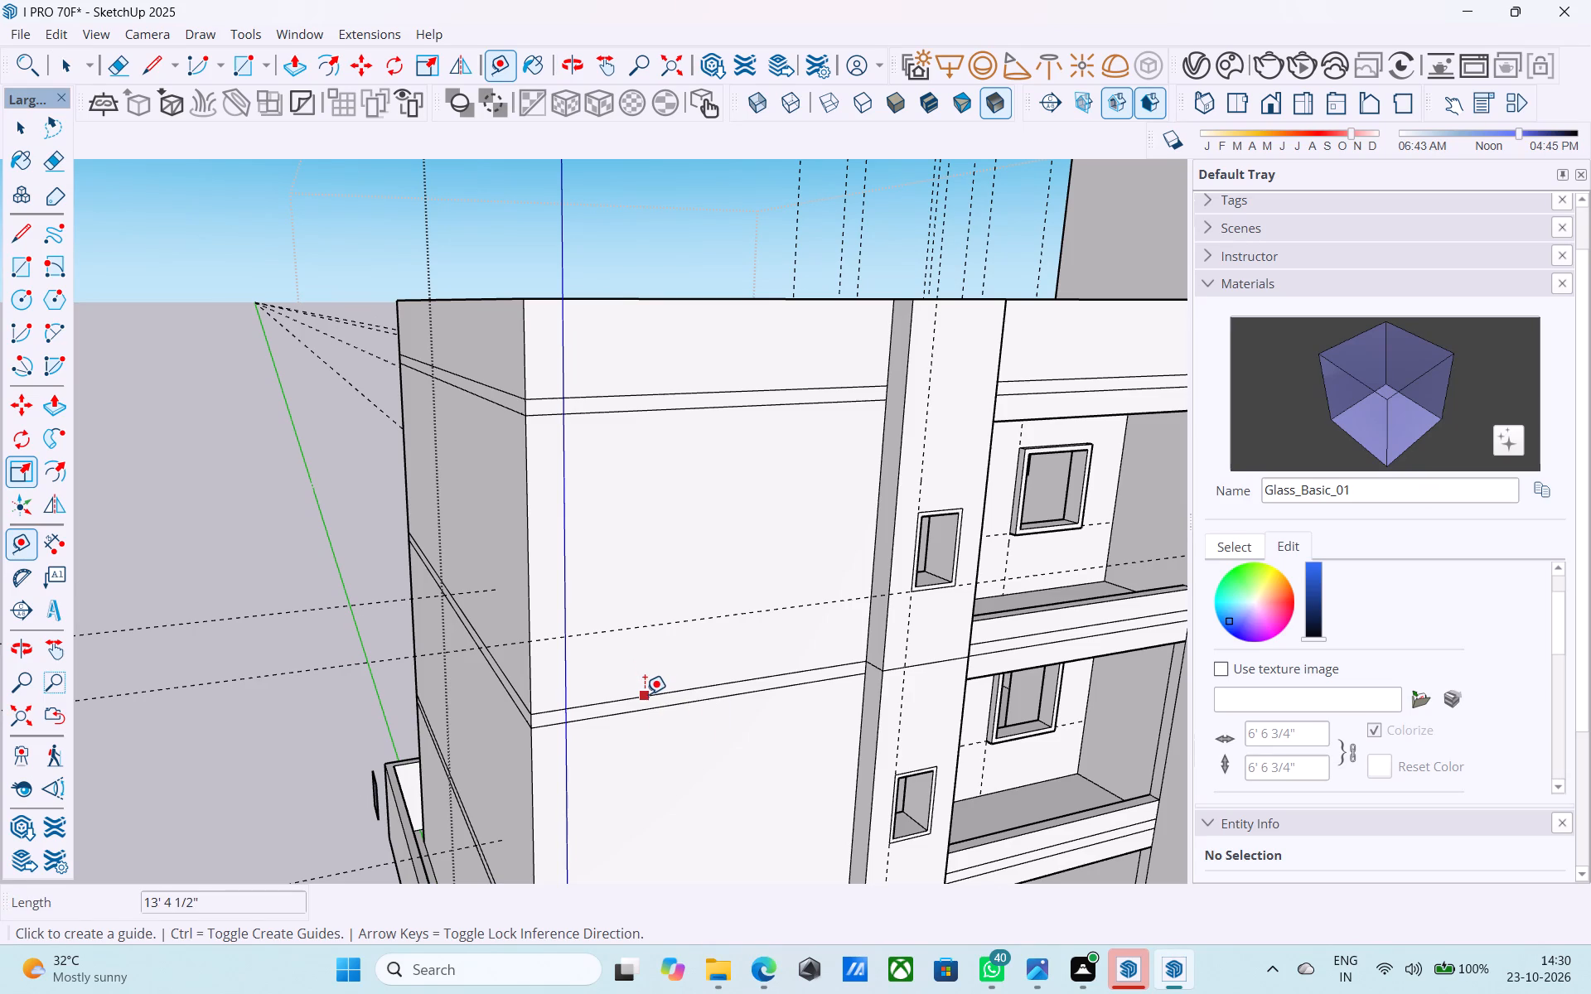
{"action": "left_click", "coordinate": [645, 696]}
{"action": "type", "text": "3'"}
{"action": "key", "text": "Return"}
{"action": "scroll", "coordinate": [649, 609], "scroll_direction": "down", "scroll_amount": 8}
{"action": "scroll", "coordinate": [660, 833], "scroll_direction": "up", "scroll_amount": 6}
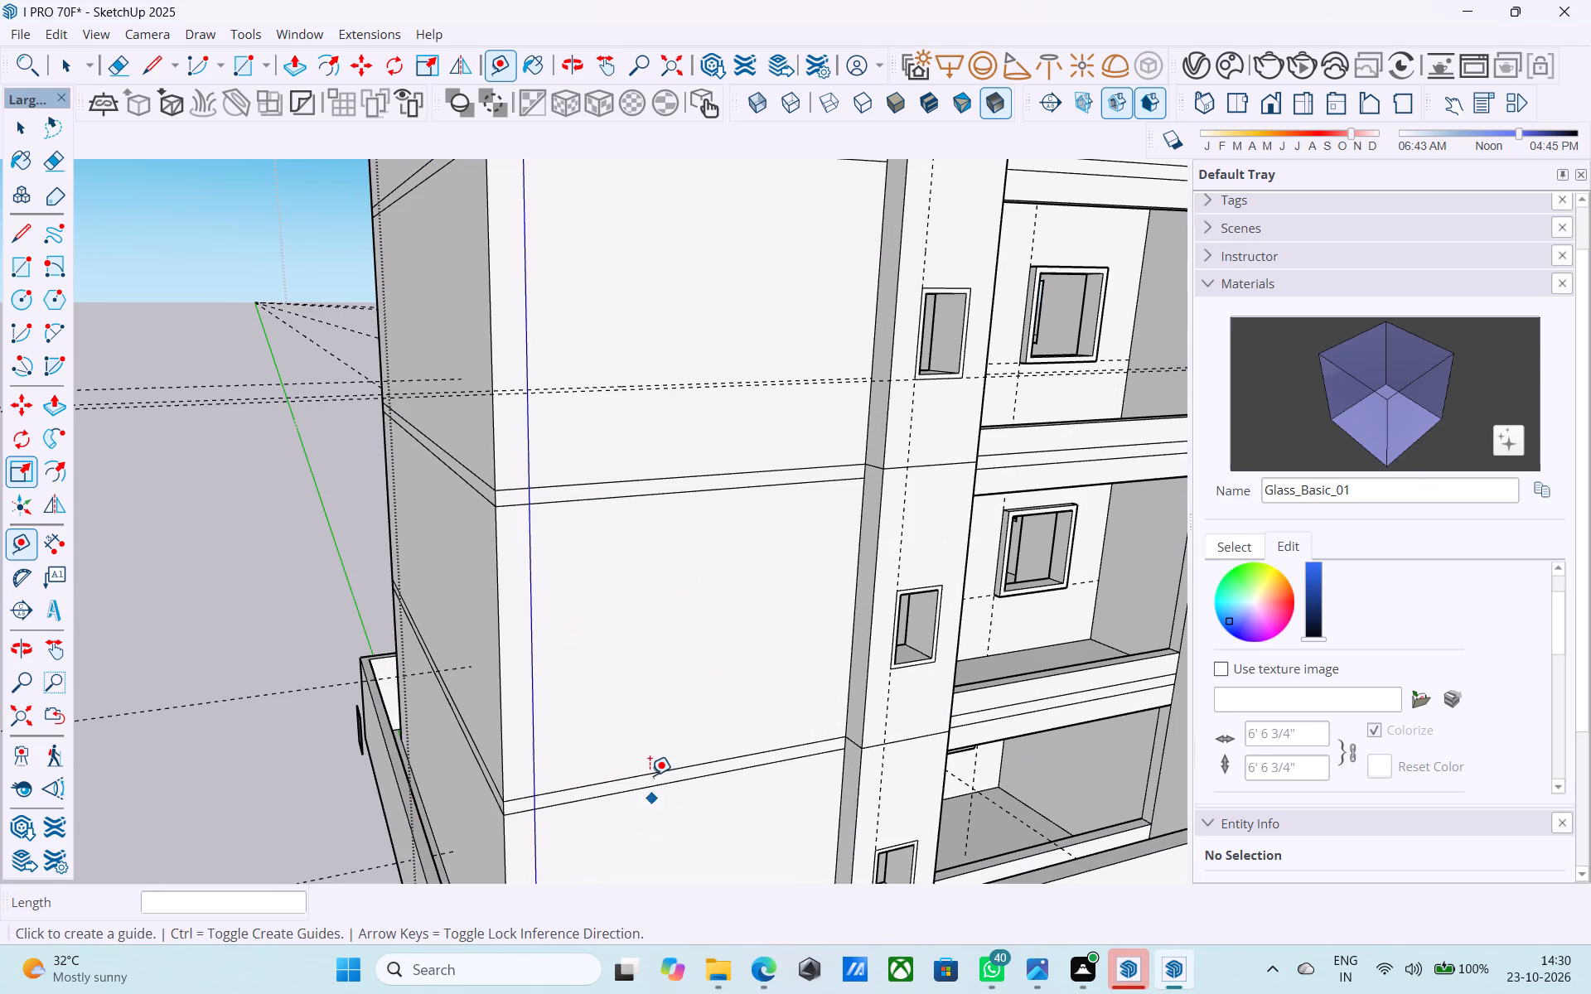
Place a guide 3' above the lower floor band line on the plain wall block.
{"action": "left_click", "coordinate": [653, 774]}
{"action": "type", "text": "3'"}
{"action": "key", "text": "Return"}
Place a guide 3' above the base line of the plain wall block on the ground floor.
{"action": "scroll", "coordinate": [660, 712], "scroll_direction": "down", "scroll_amount": 2}
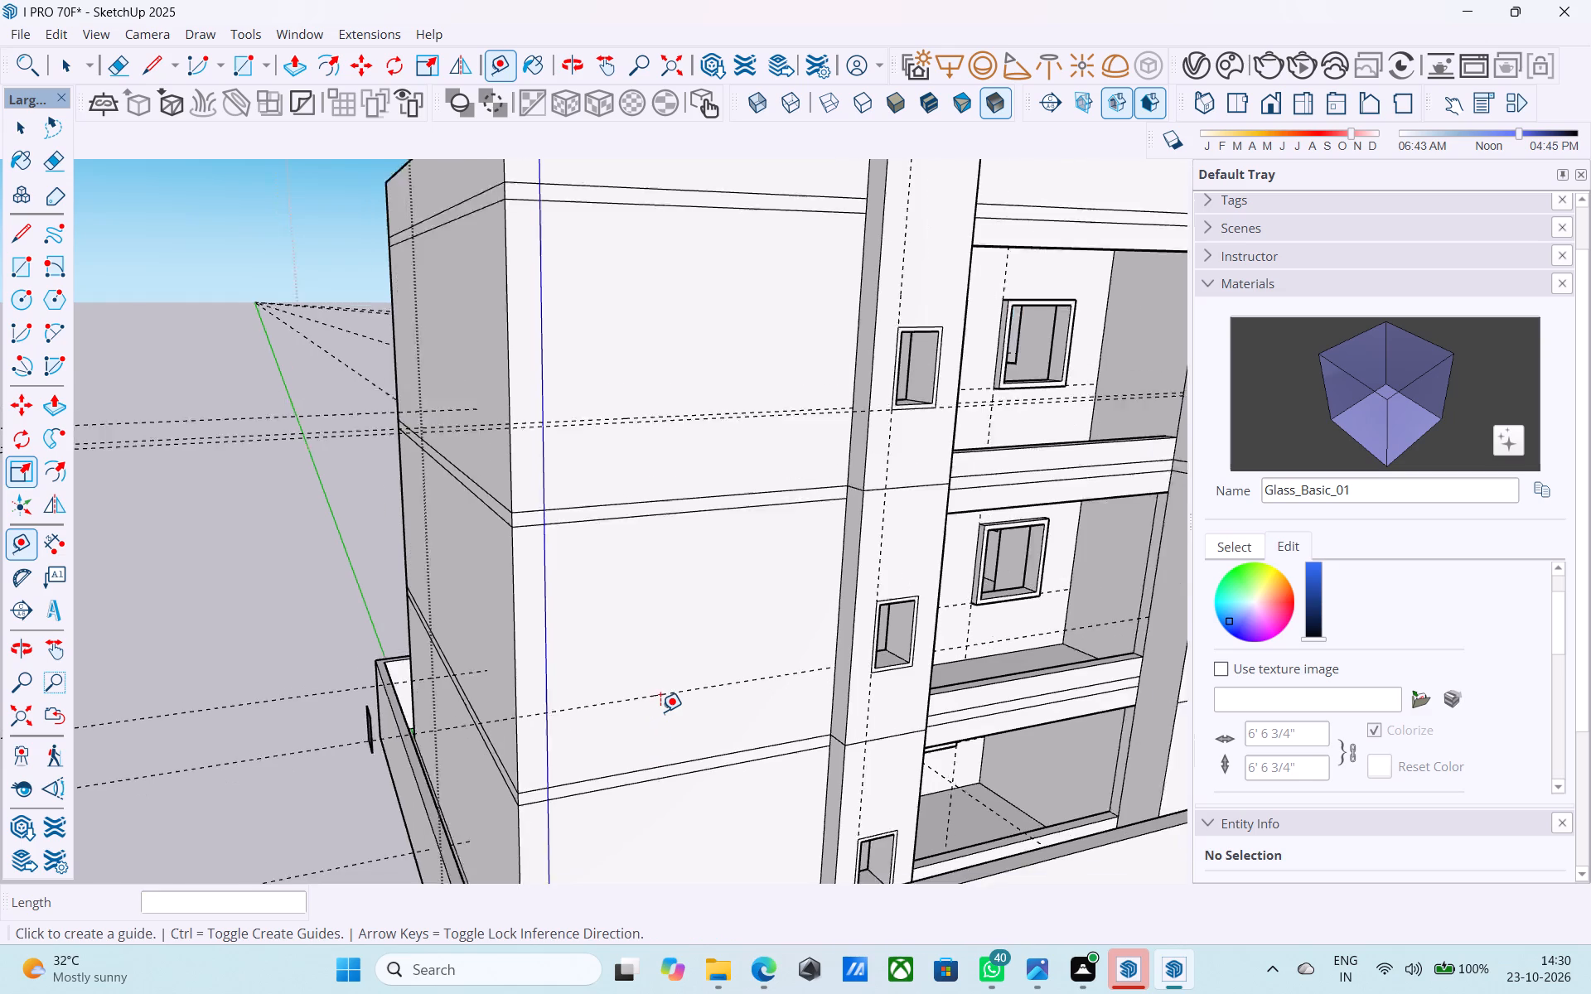
{"action": "scroll", "coordinate": [660, 712], "scroll_direction": "down", "scroll_amount": 2}
{"action": "scroll", "coordinate": [646, 642], "scroll_direction": "down", "scroll_amount": 5}
{"action": "scroll", "coordinate": [665, 790], "scroll_direction": "up", "scroll_amount": 7}
{"action": "middle_click_drag", "start_coordinate": [658, 793], "coordinate": [748, 909]}
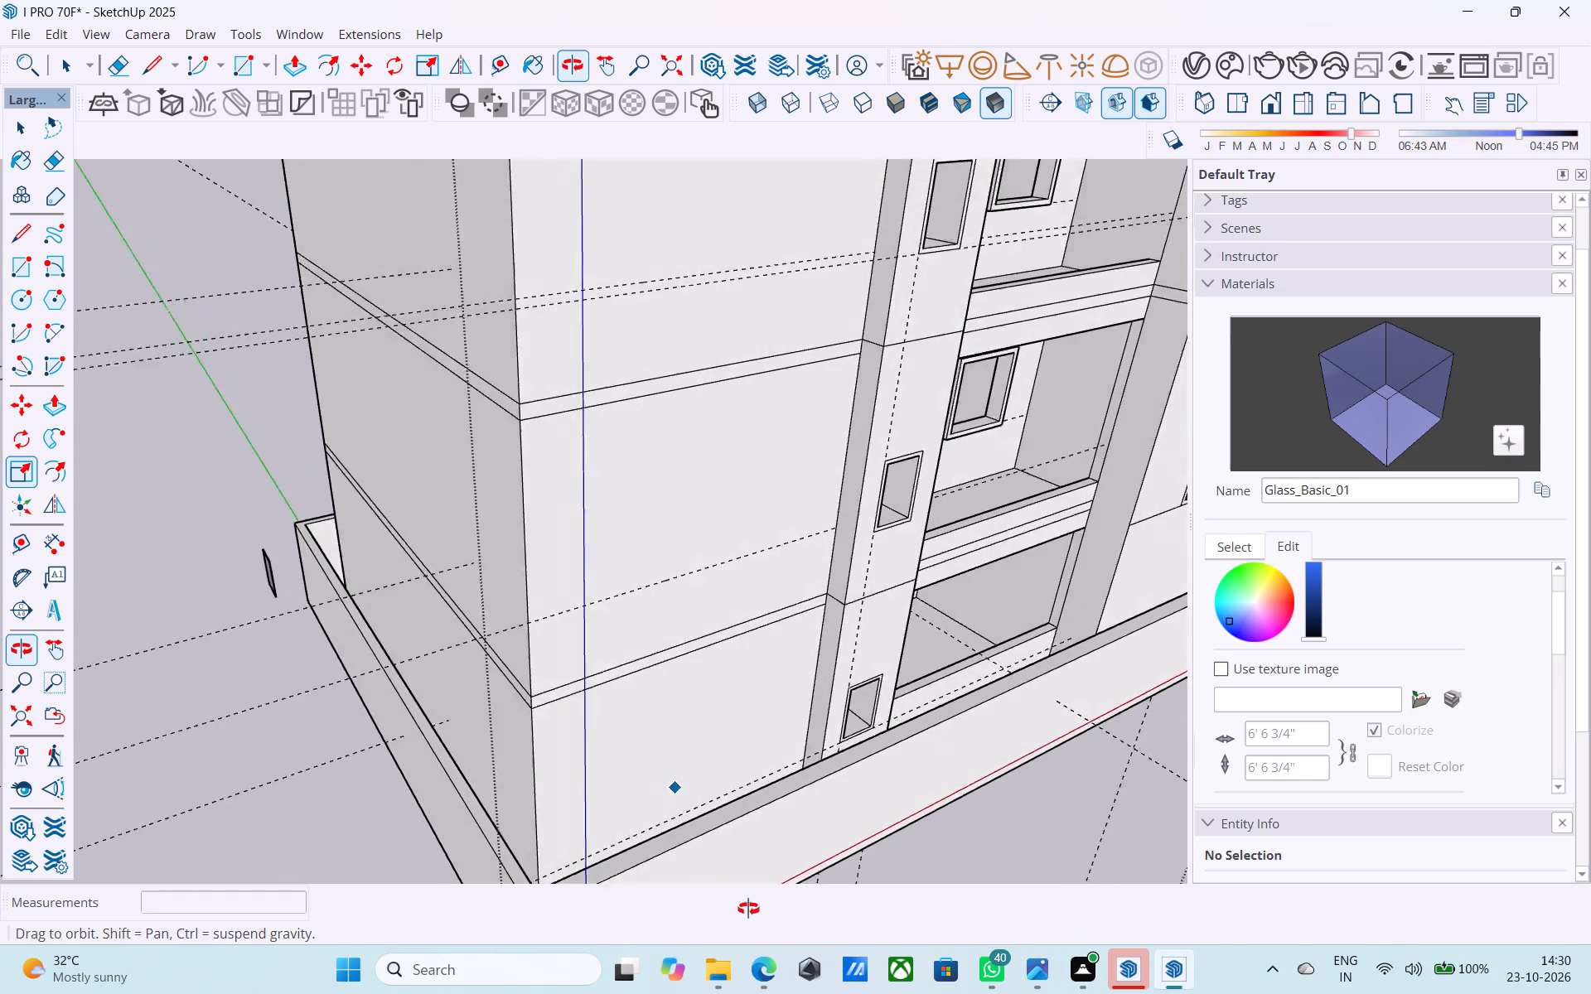
{"action": "middle_click_drag", "start_coordinate": [748, 909], "coordinate": [785, 932]}
{"action": "middle_click_drag", "start_coordinate": [722, 819], "coordinate": [796, 863]}
{"action": "scroll", "coordinate": [795, 861], "scroll_direction": "up", "scroll_amount": 7}
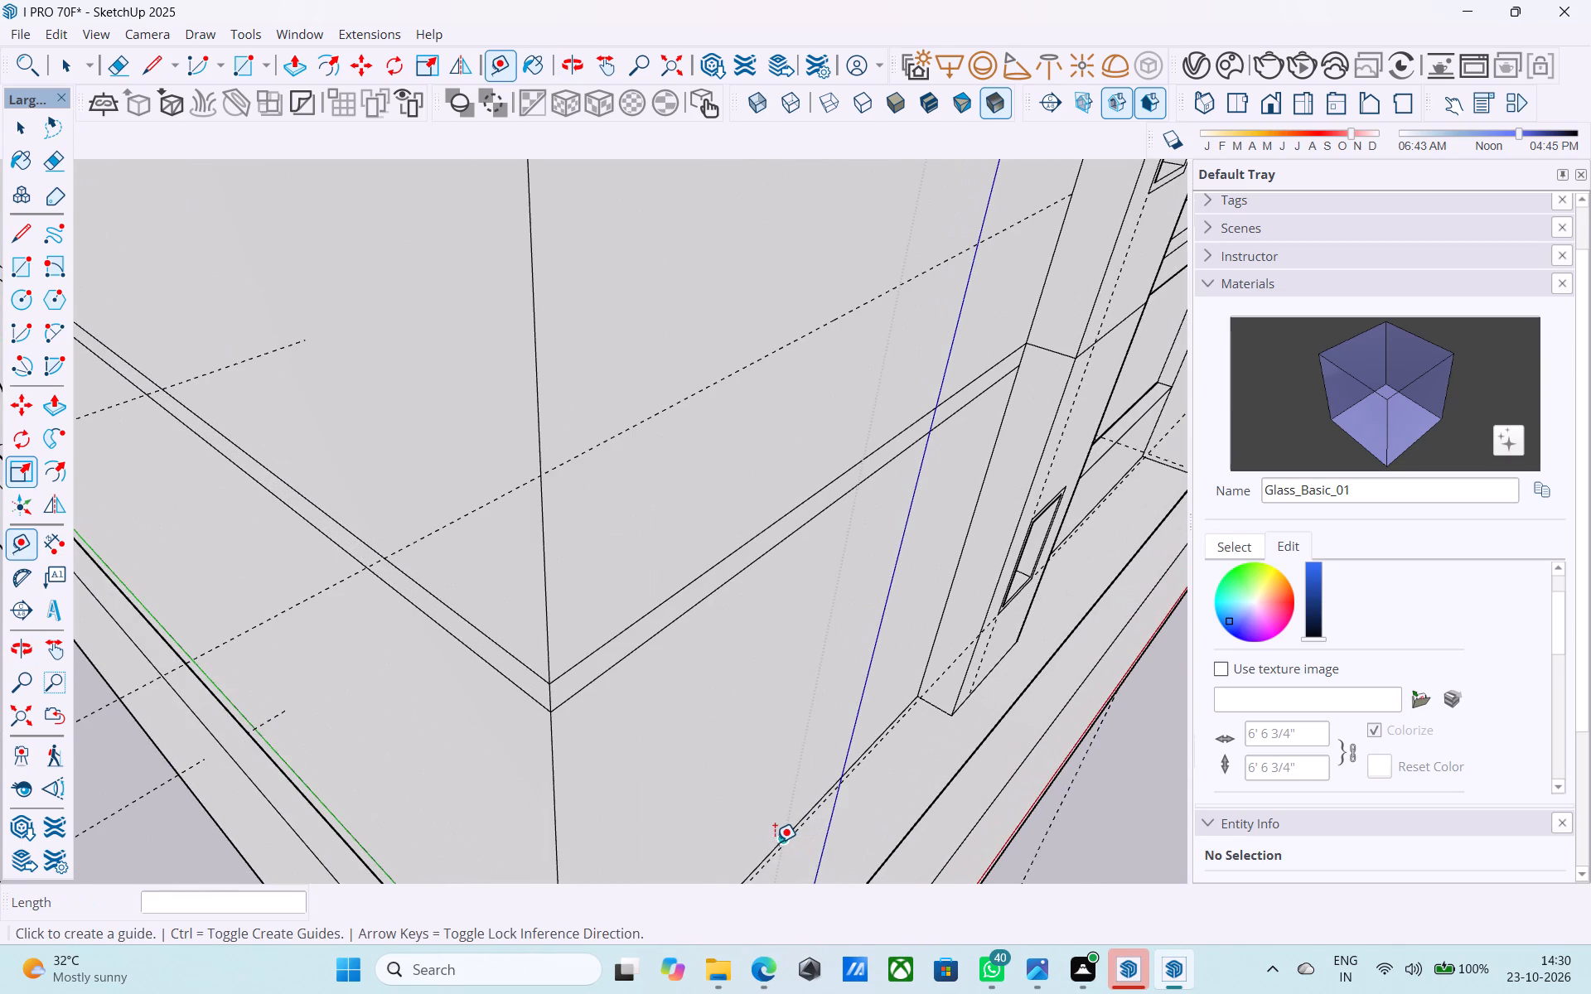
{"action": "middle_click_drag", "start_coordinate": [771, 839], "coordinate": [768, 799]}
{"action": "scroll", "coordinate": [768, 799], "scroll_direction": "up", "scroll_amount": 6}
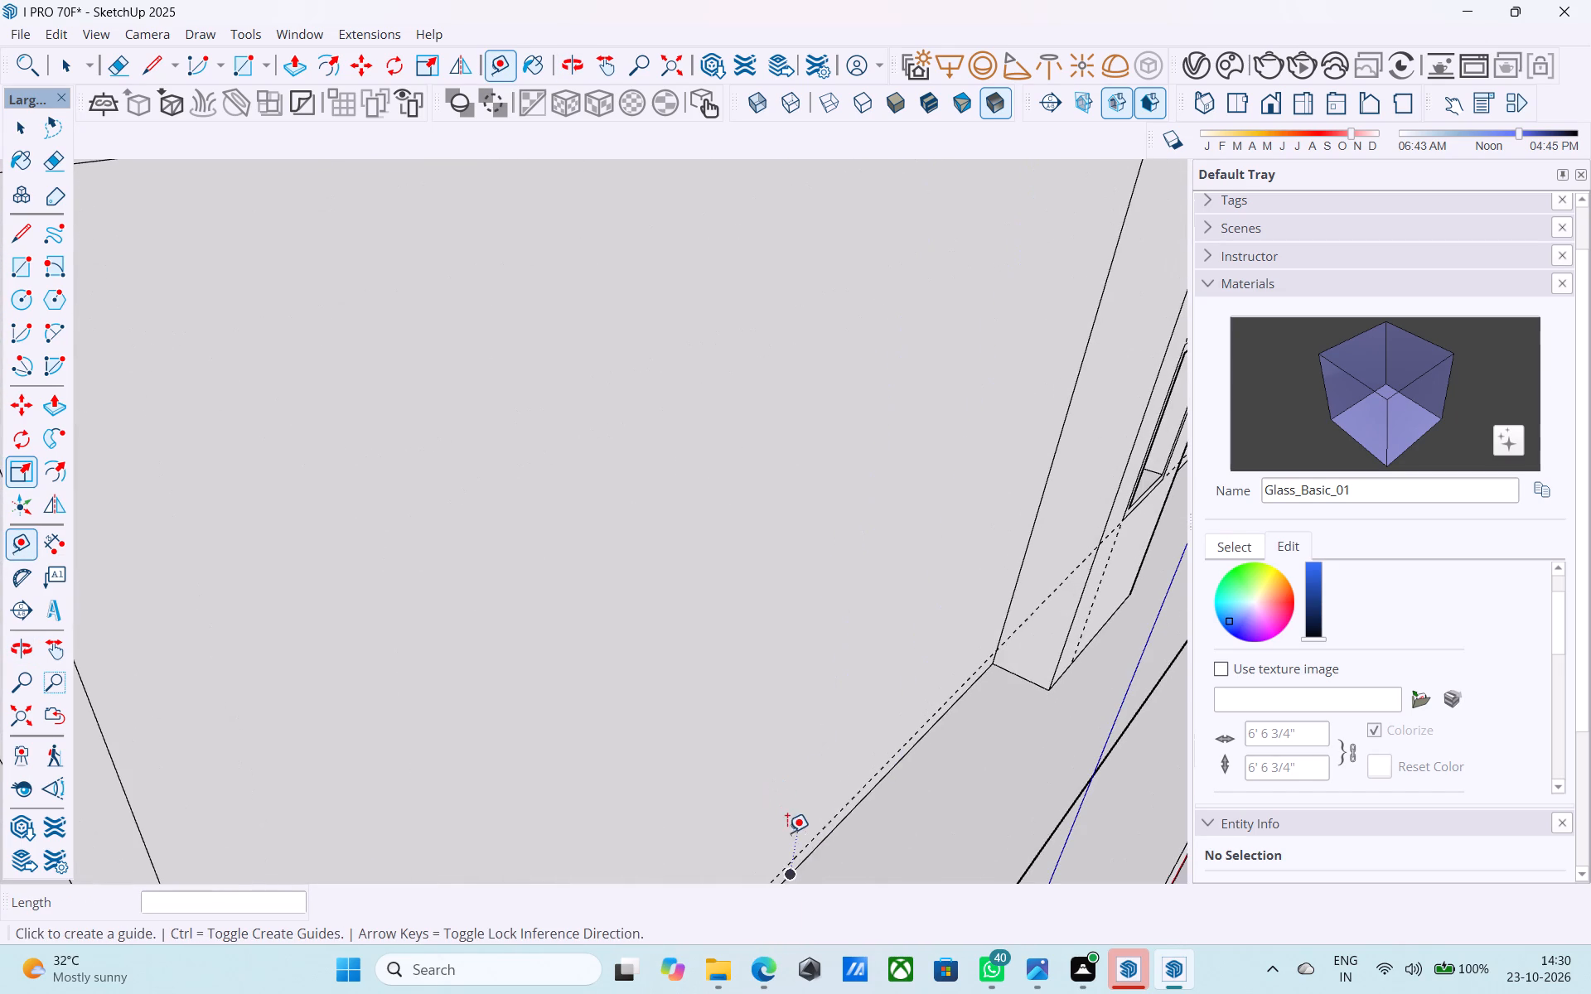
{"action": "left_click", "coordinate": [800, 864]}
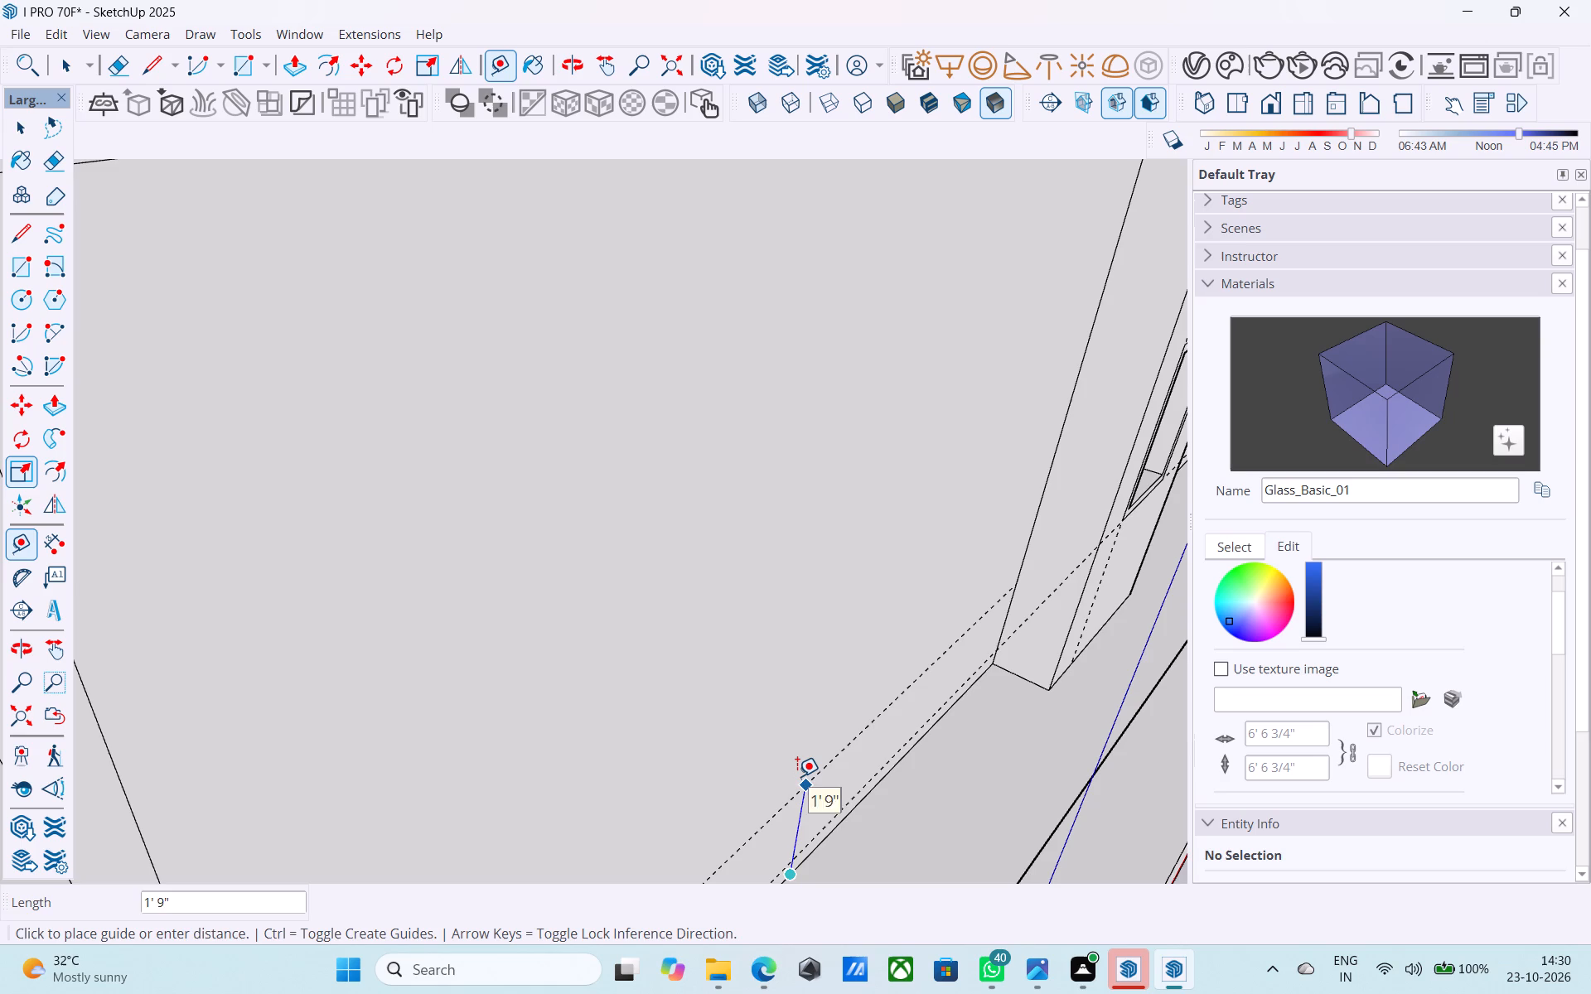
{"action": "type", "text": "3'"}
{"action": "key", "text": "Return"}
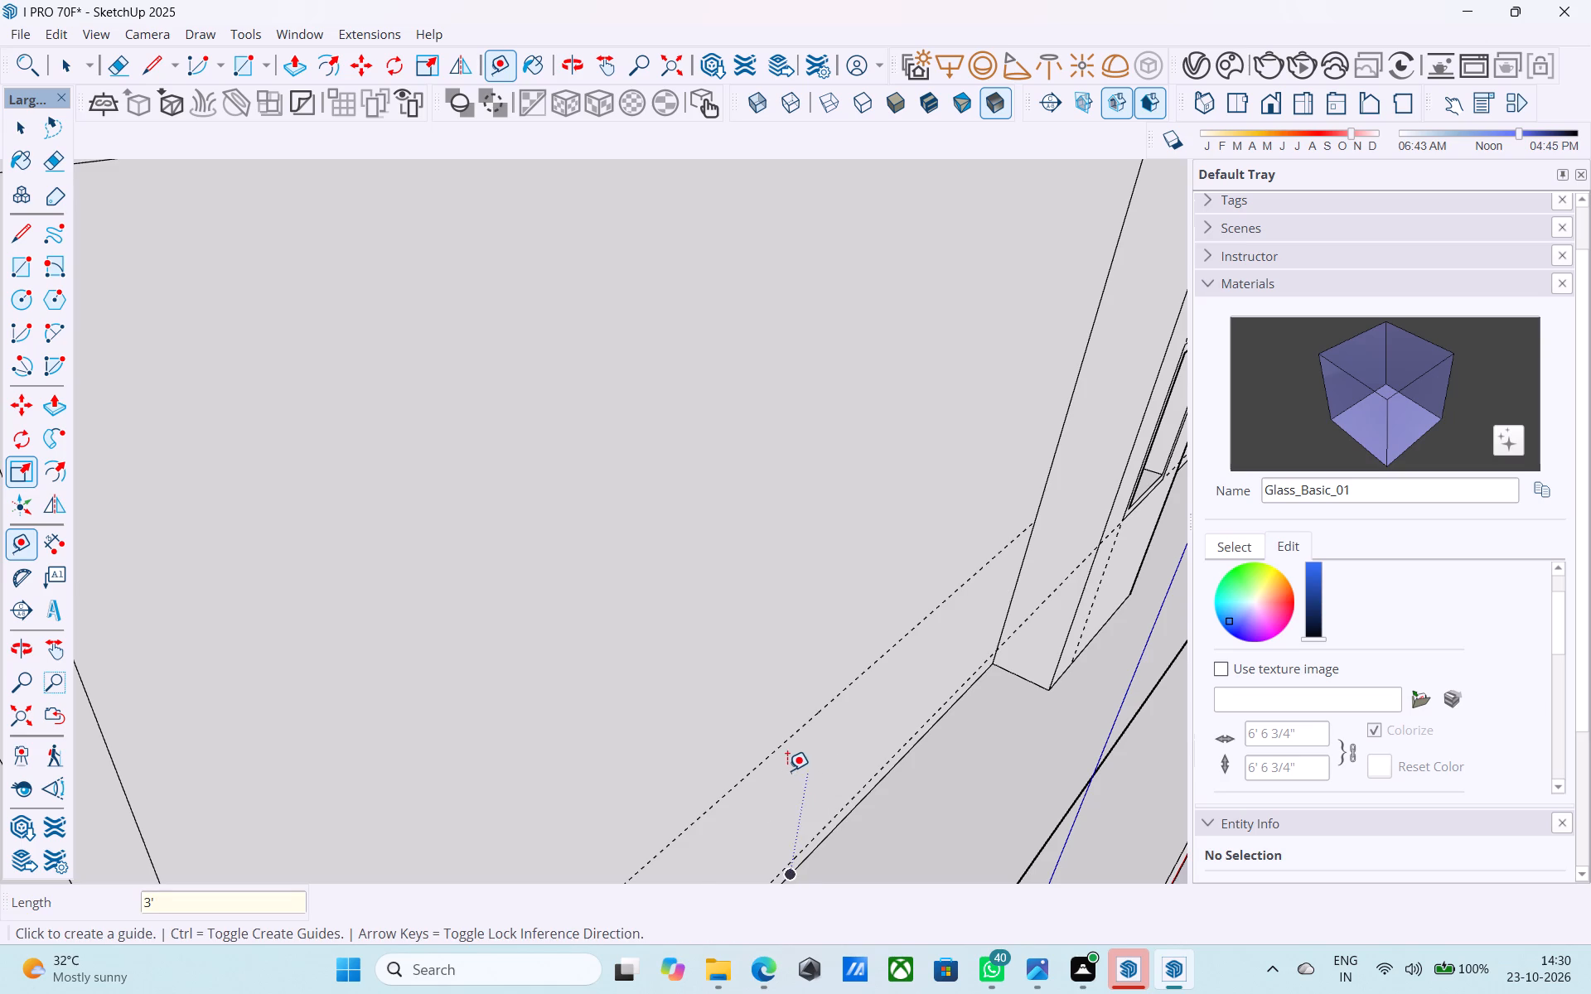
Place a vertical guide on the plain wall 4' from its edge with the projecting column.
{"action": "middle_click_drag", "start_coordinate": [780, 767], "coordinate": [624, 632]}
{"action": "scroll", "coordinate": [644, 627], "scroll_direction": "down", "scroll_amount": 16}
{"action": "middle_click_drag", "start_coordinate": [670, 714], "coordinate": [675, 722]}
{"action": "middle_click_drag", "start_coordinate": [696, 632], "coordinate": [703, 752]}
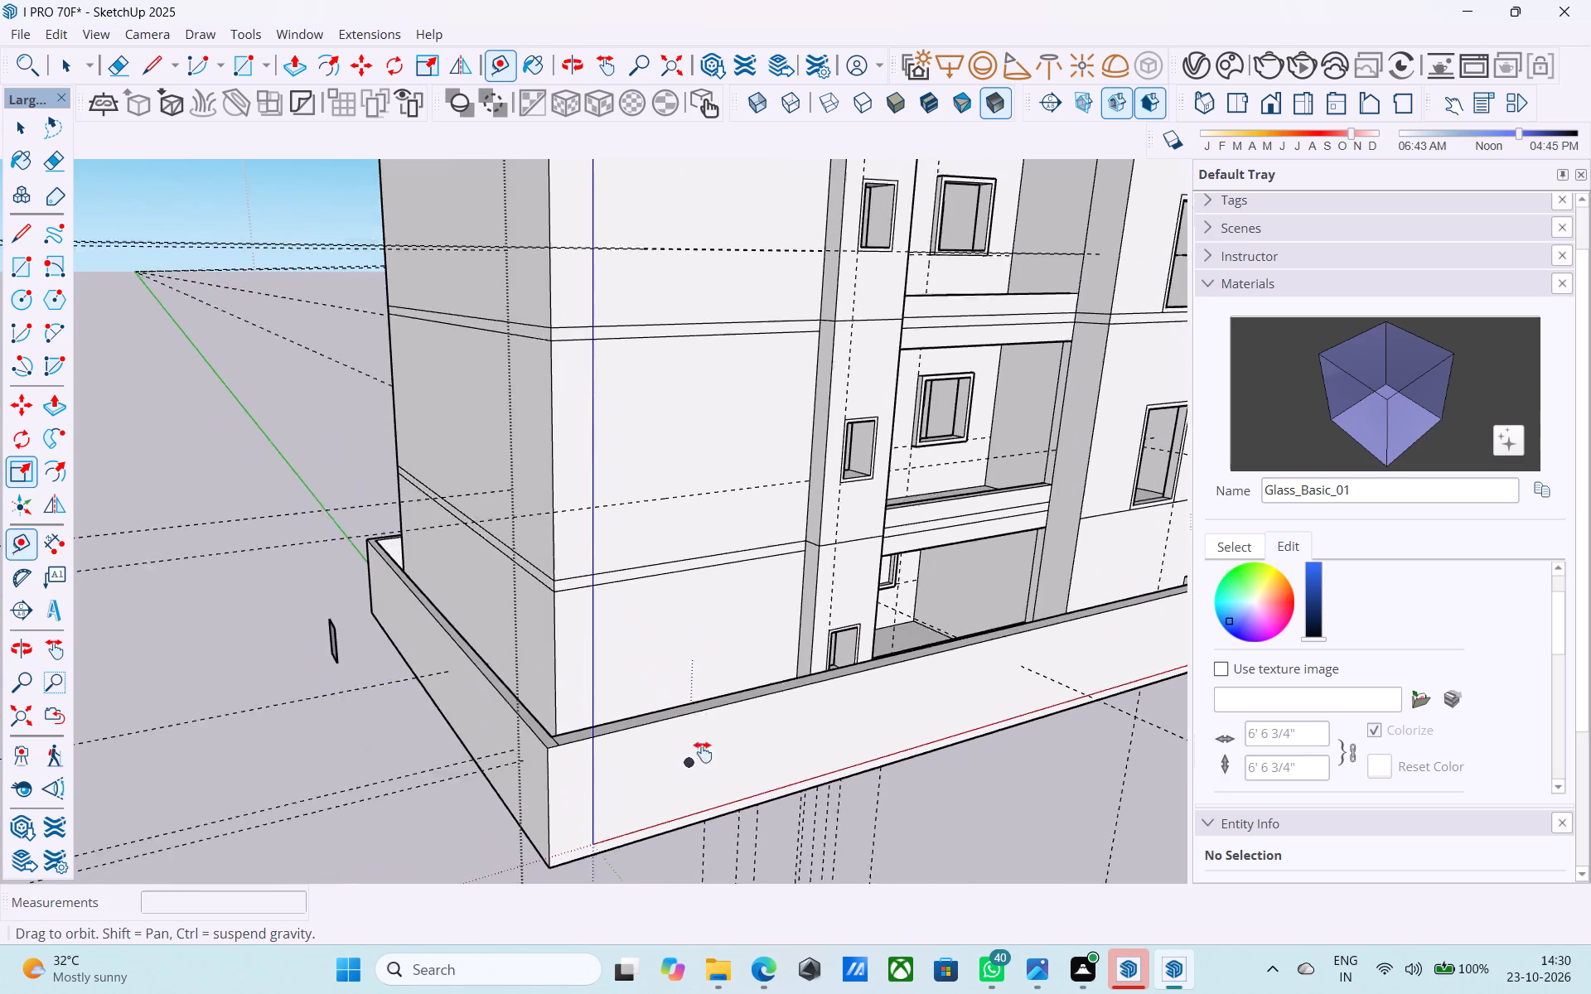
{"action": "middle_click_drag", "start_coordinate": [703, 752], "coordinate": [753, 832]}
{"action": "scroll", "coordinate": [806, 619], "scroll_direction": "up", "scroll_amount": 1}
{"action": "left_click", "coordinate": [814, 587]}
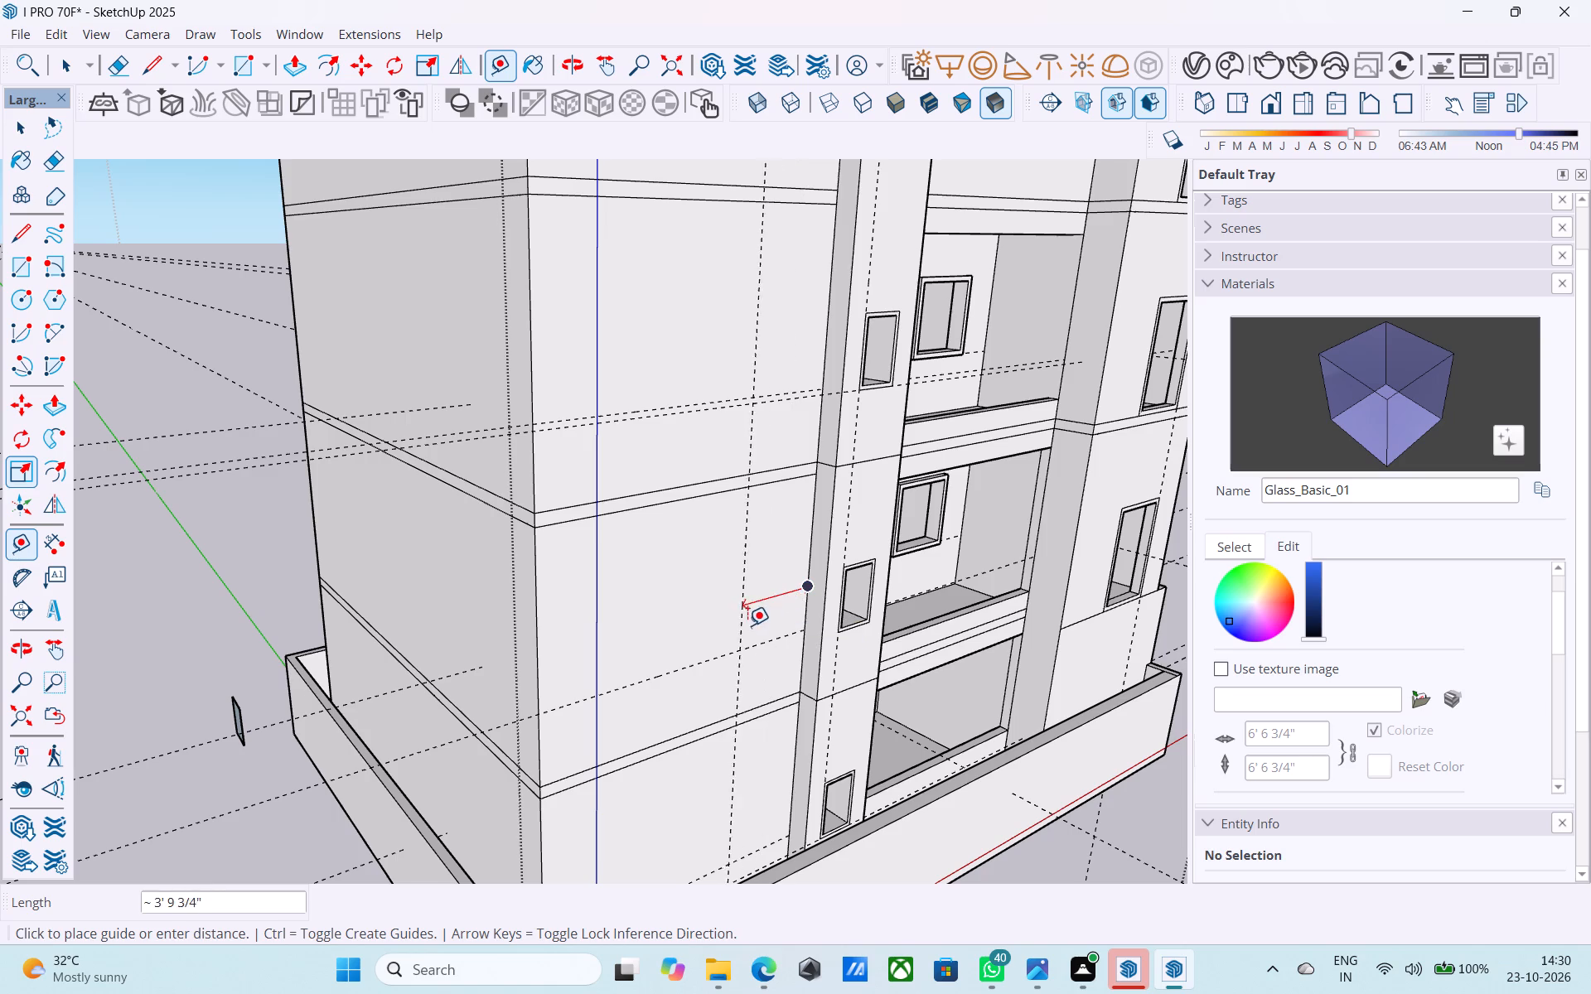
{"action": "middle_click_drag", "start_coordinate": [741, 627], "coordinate": [579, 635]}
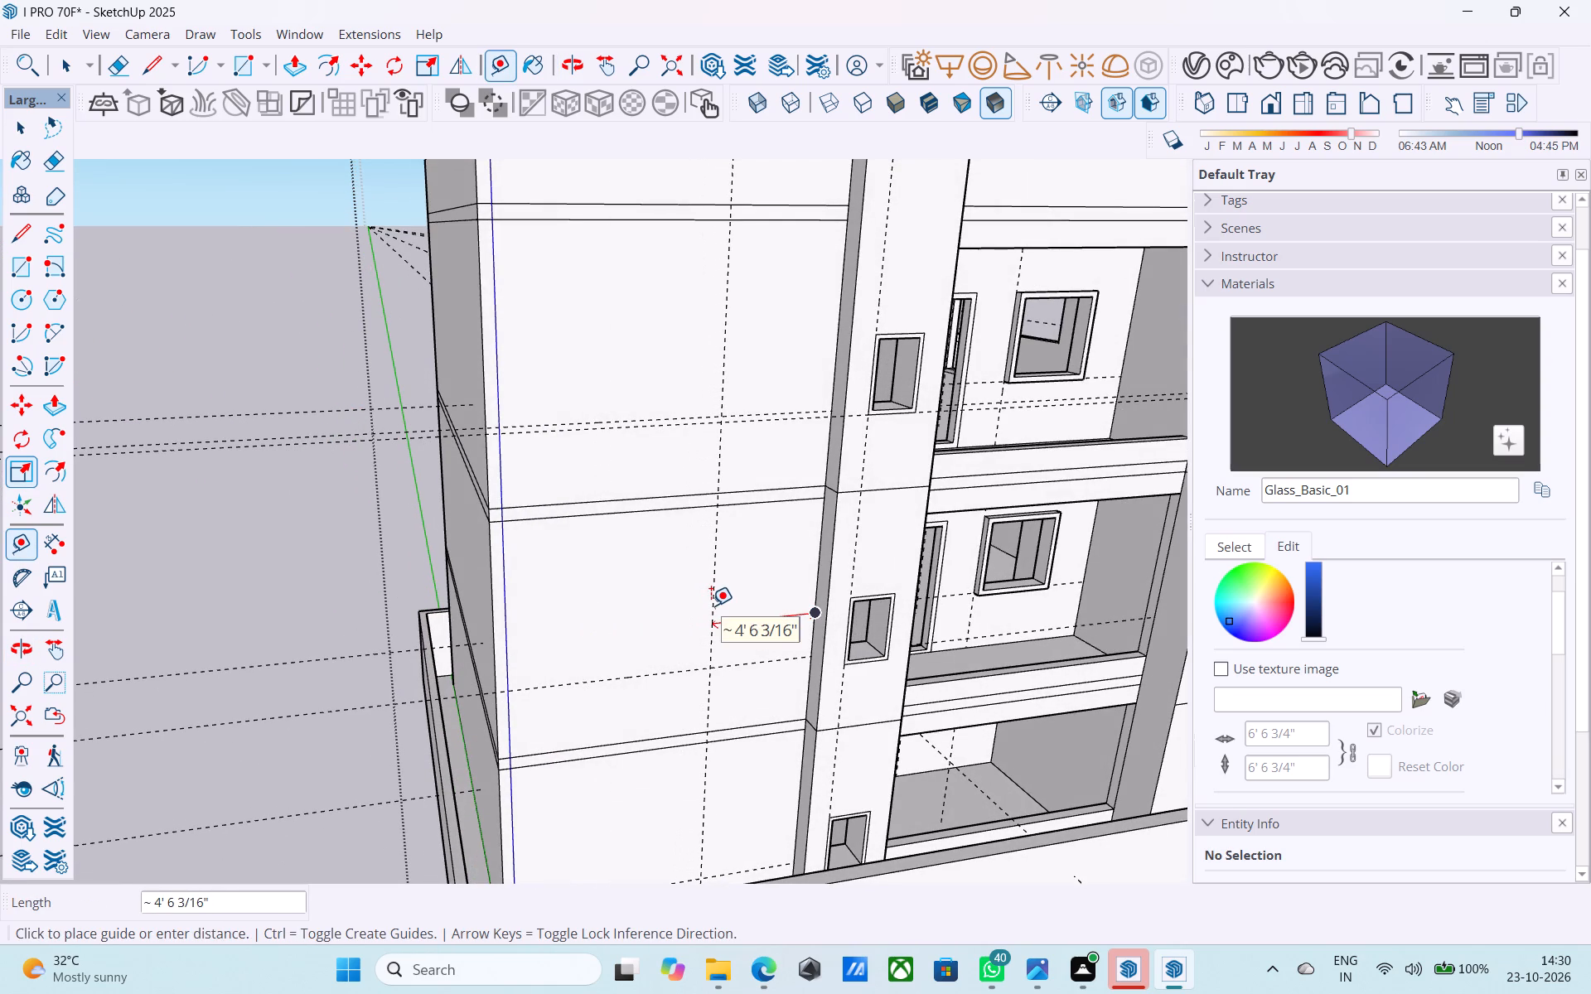
{"action": "type", "text": "4'"}
{"action": "key", "text": "Return"}
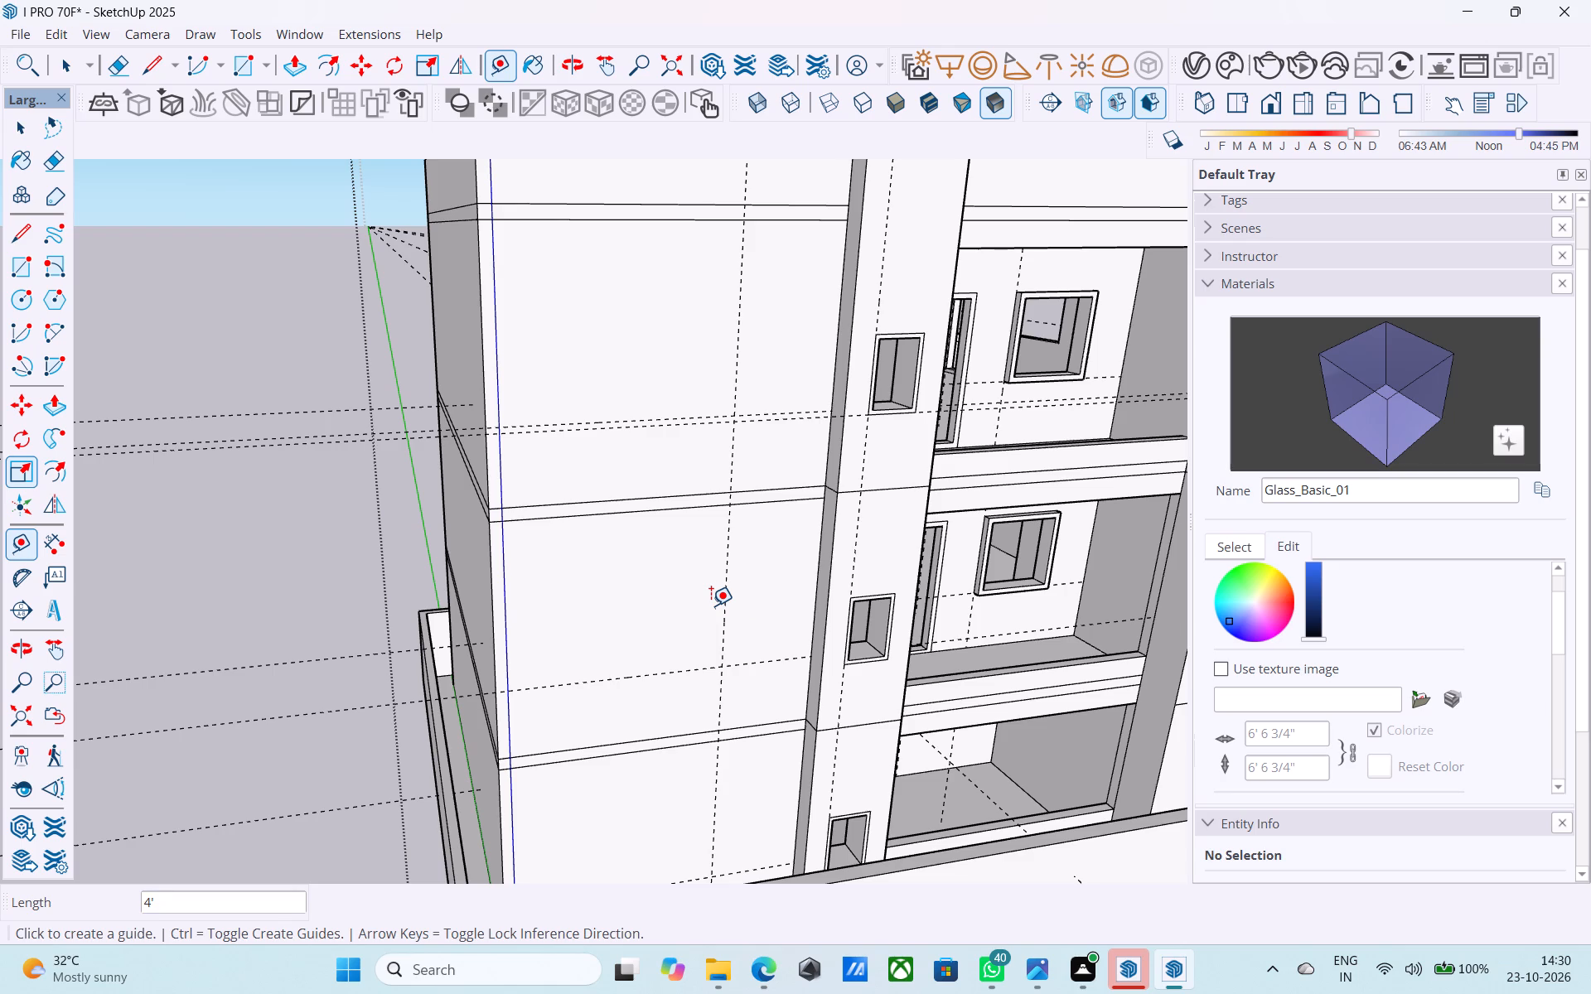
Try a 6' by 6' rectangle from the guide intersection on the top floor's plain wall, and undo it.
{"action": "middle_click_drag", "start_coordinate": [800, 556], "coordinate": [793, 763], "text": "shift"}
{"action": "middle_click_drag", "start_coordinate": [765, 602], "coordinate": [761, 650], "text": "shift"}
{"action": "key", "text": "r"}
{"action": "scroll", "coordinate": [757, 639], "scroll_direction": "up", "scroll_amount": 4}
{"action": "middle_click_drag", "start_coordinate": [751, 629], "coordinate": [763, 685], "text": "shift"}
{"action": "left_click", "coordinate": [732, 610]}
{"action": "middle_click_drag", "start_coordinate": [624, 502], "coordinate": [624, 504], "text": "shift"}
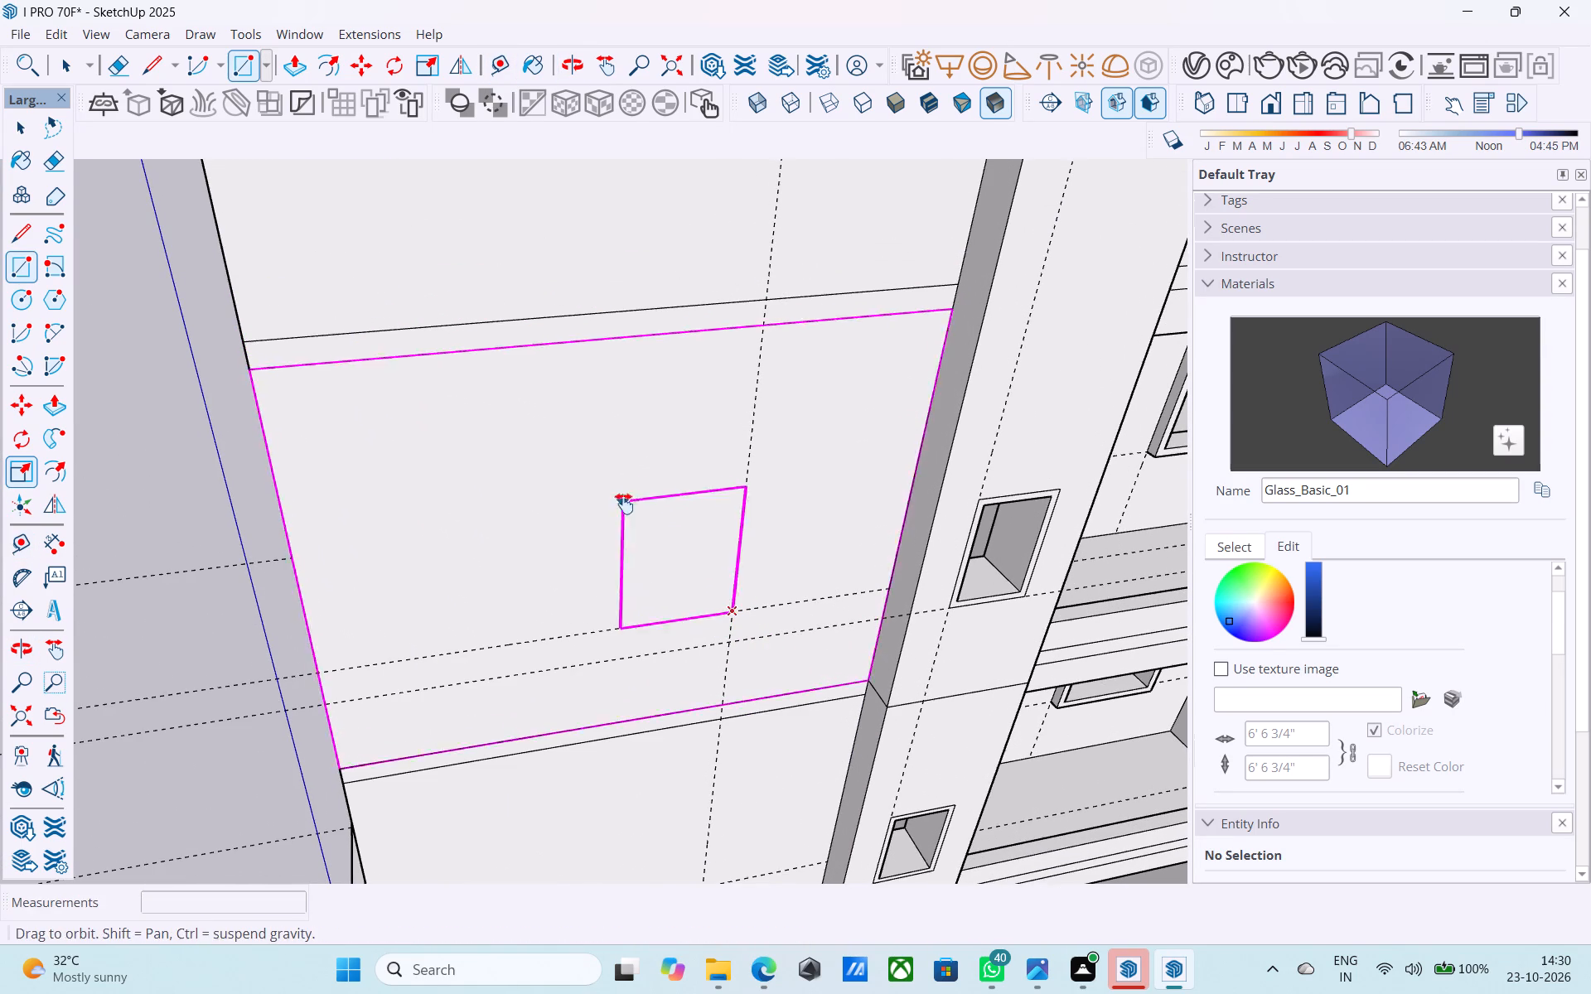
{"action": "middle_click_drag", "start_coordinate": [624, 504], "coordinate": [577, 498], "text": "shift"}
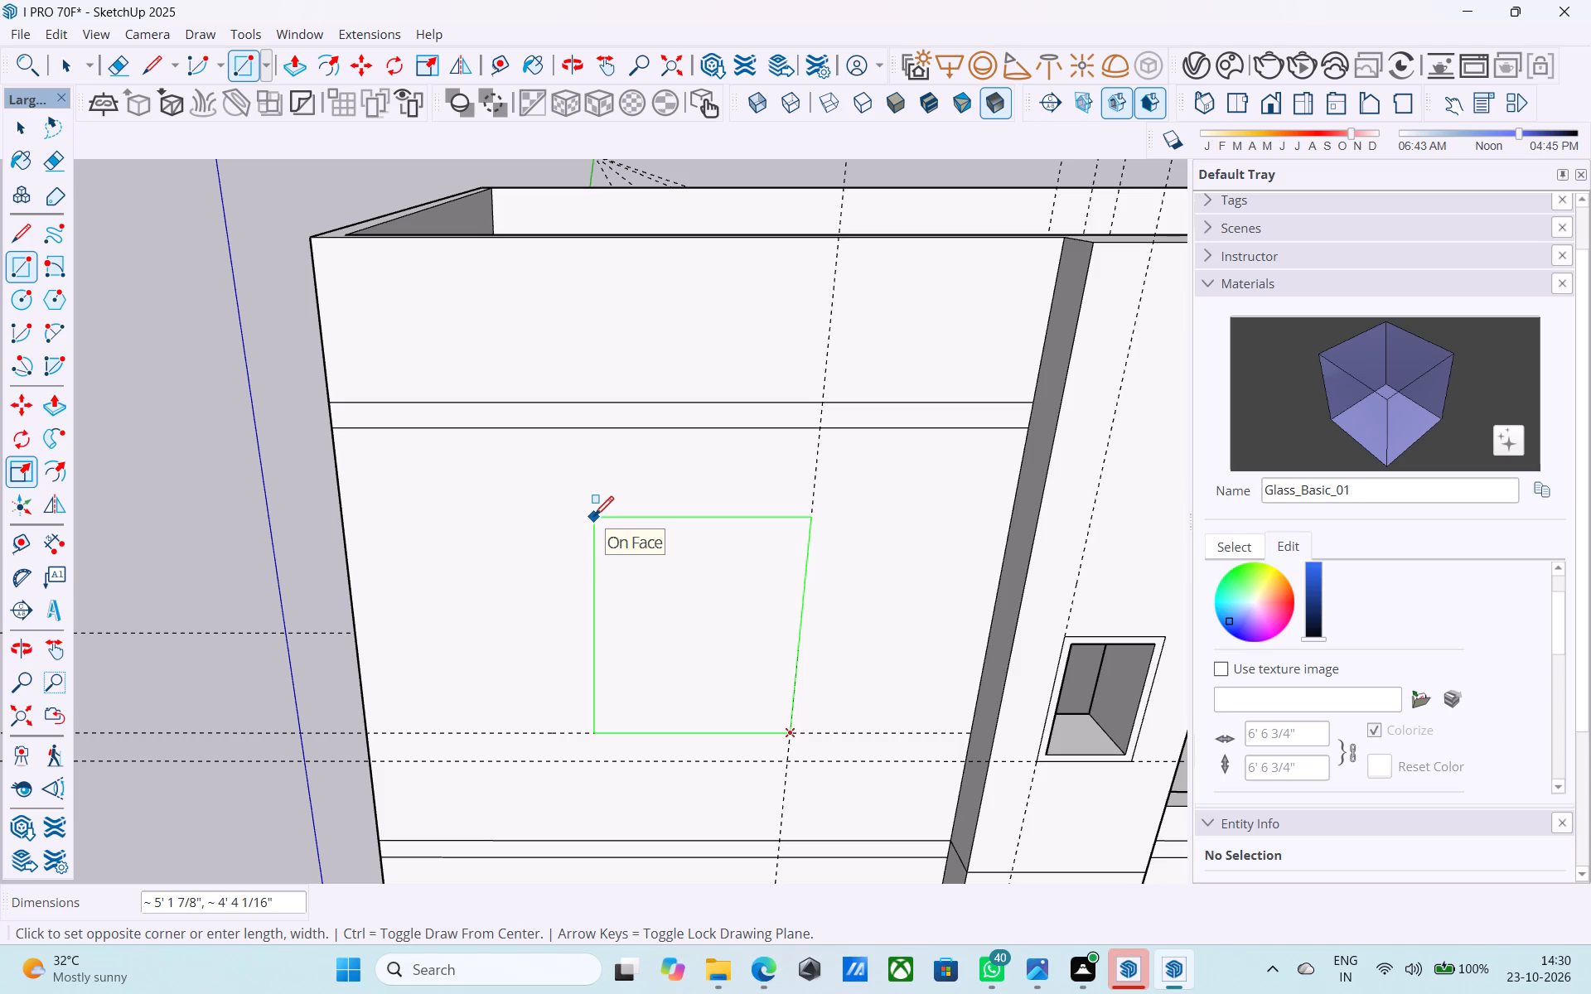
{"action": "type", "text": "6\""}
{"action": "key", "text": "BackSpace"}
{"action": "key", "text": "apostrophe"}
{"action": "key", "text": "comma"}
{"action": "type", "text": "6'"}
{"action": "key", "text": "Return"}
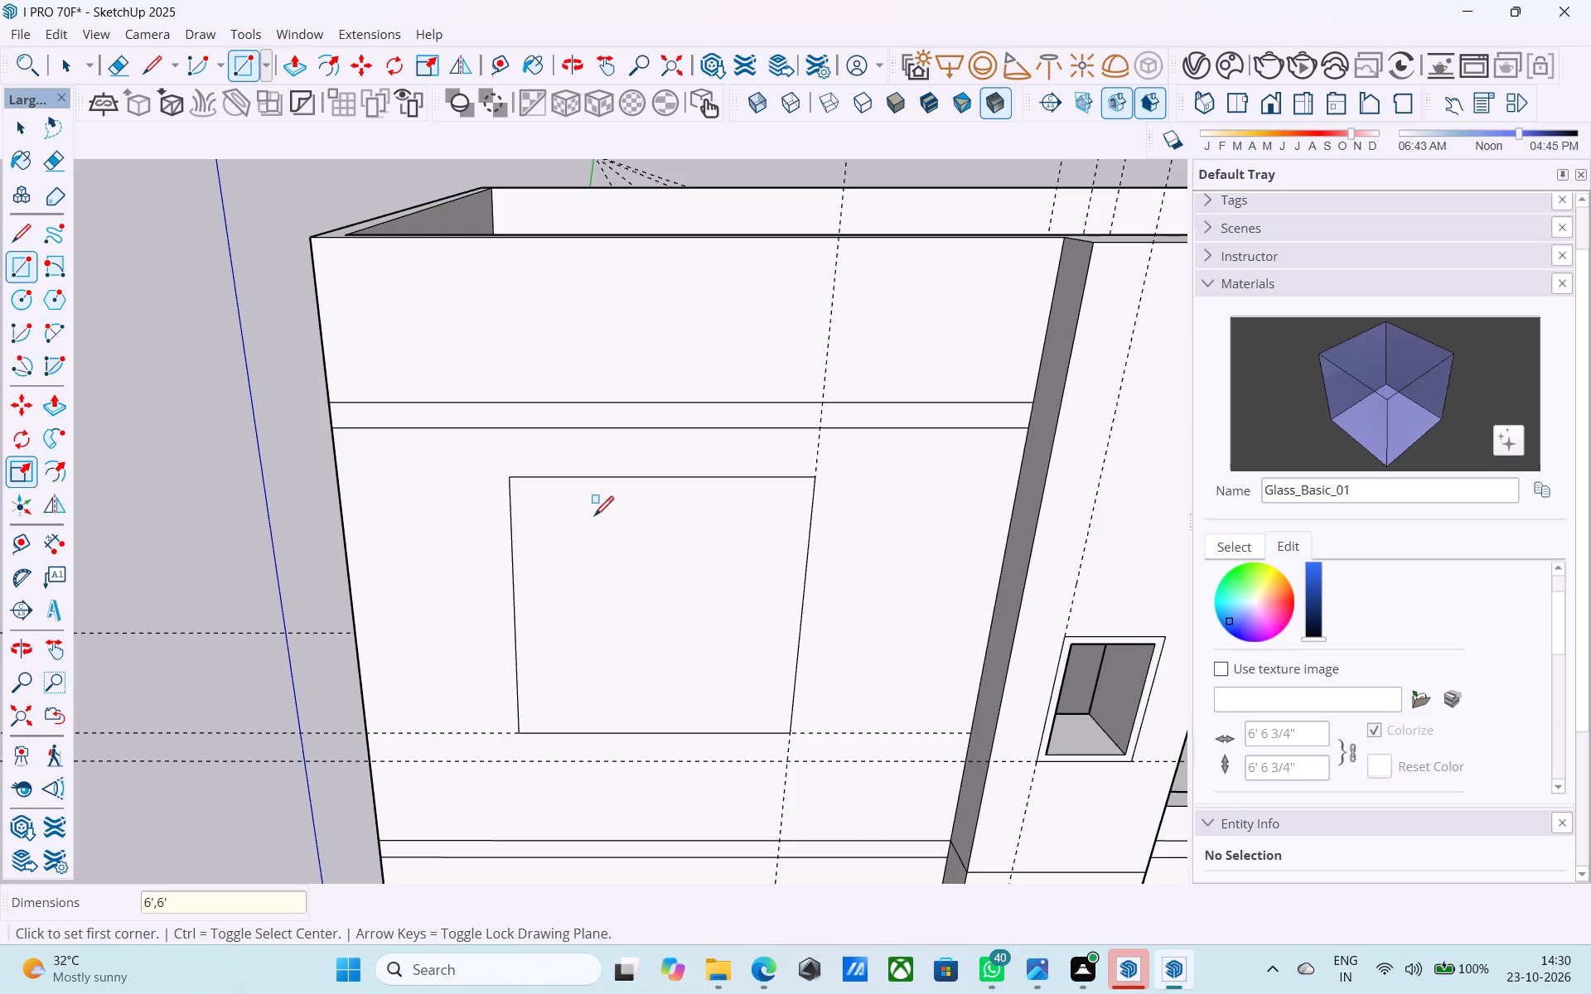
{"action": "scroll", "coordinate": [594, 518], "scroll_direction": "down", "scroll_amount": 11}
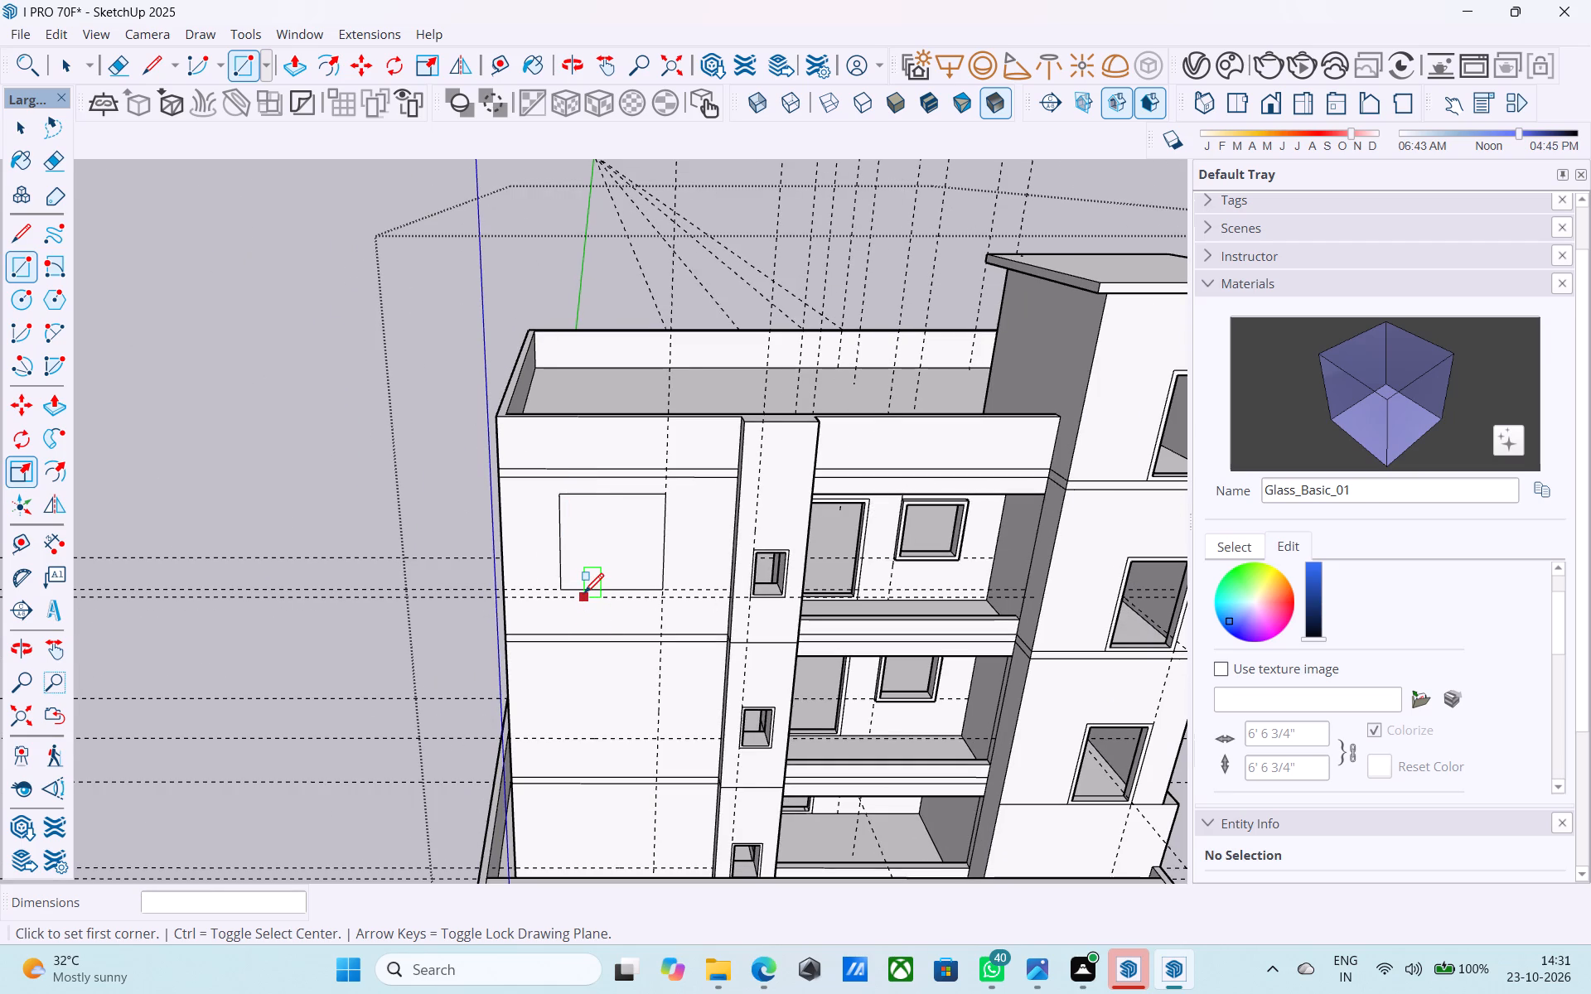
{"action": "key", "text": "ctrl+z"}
Draw a window rectangle 5' wide and 6' high from the guide intersection on the top floor's plain wall.
{"action": "scroll", "coordinate": [669, 591], "scroll_direction": "up", "scroll_amount": 6}
{"action": "left_click", "coordinate": [660, 589]}
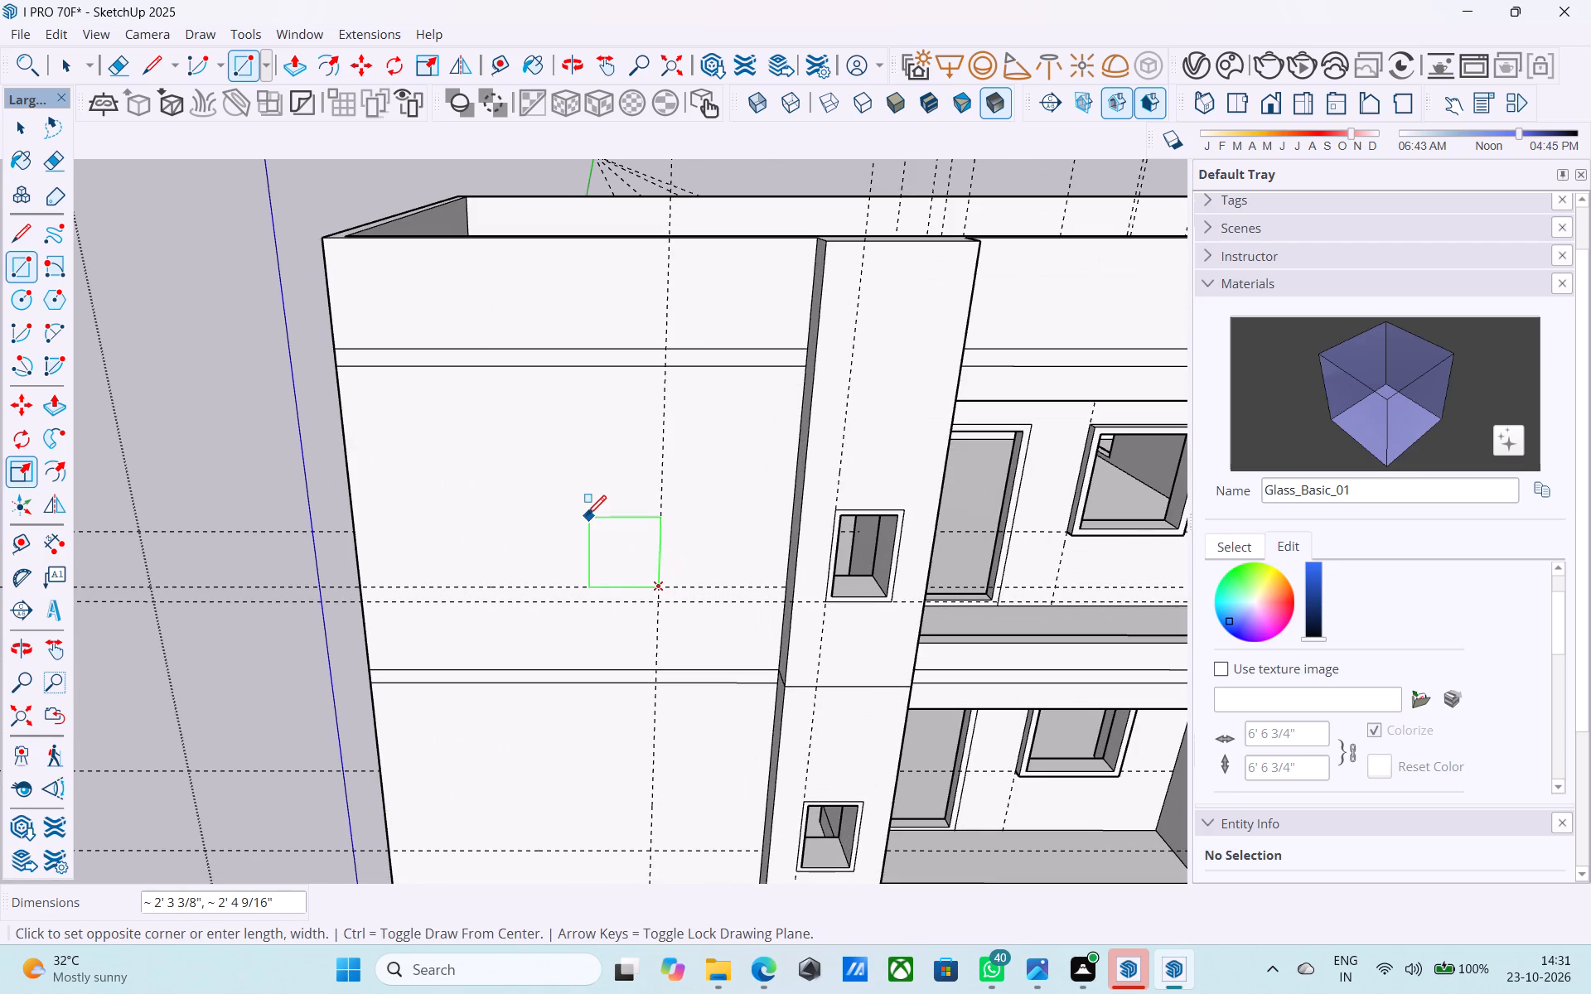
{"action": "type", "text": "4',6'"}
{"action": "key", "text": "Return"}
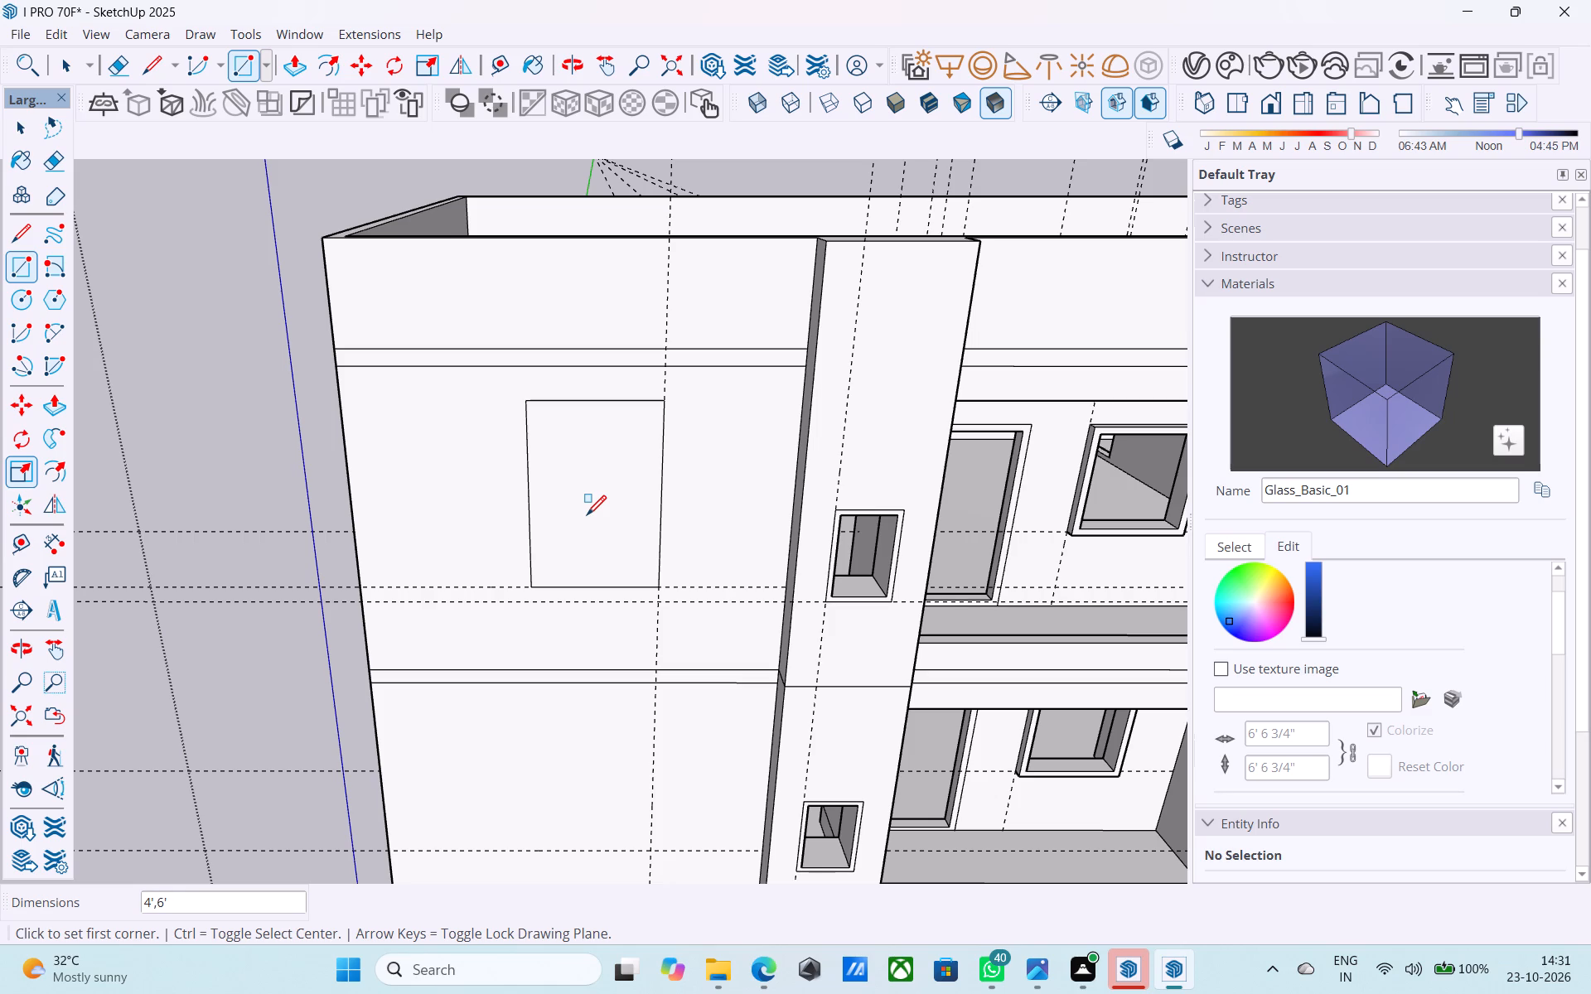
{"action": "type", "text": "5',6'"}
{"action": "key", "text": "Return"}
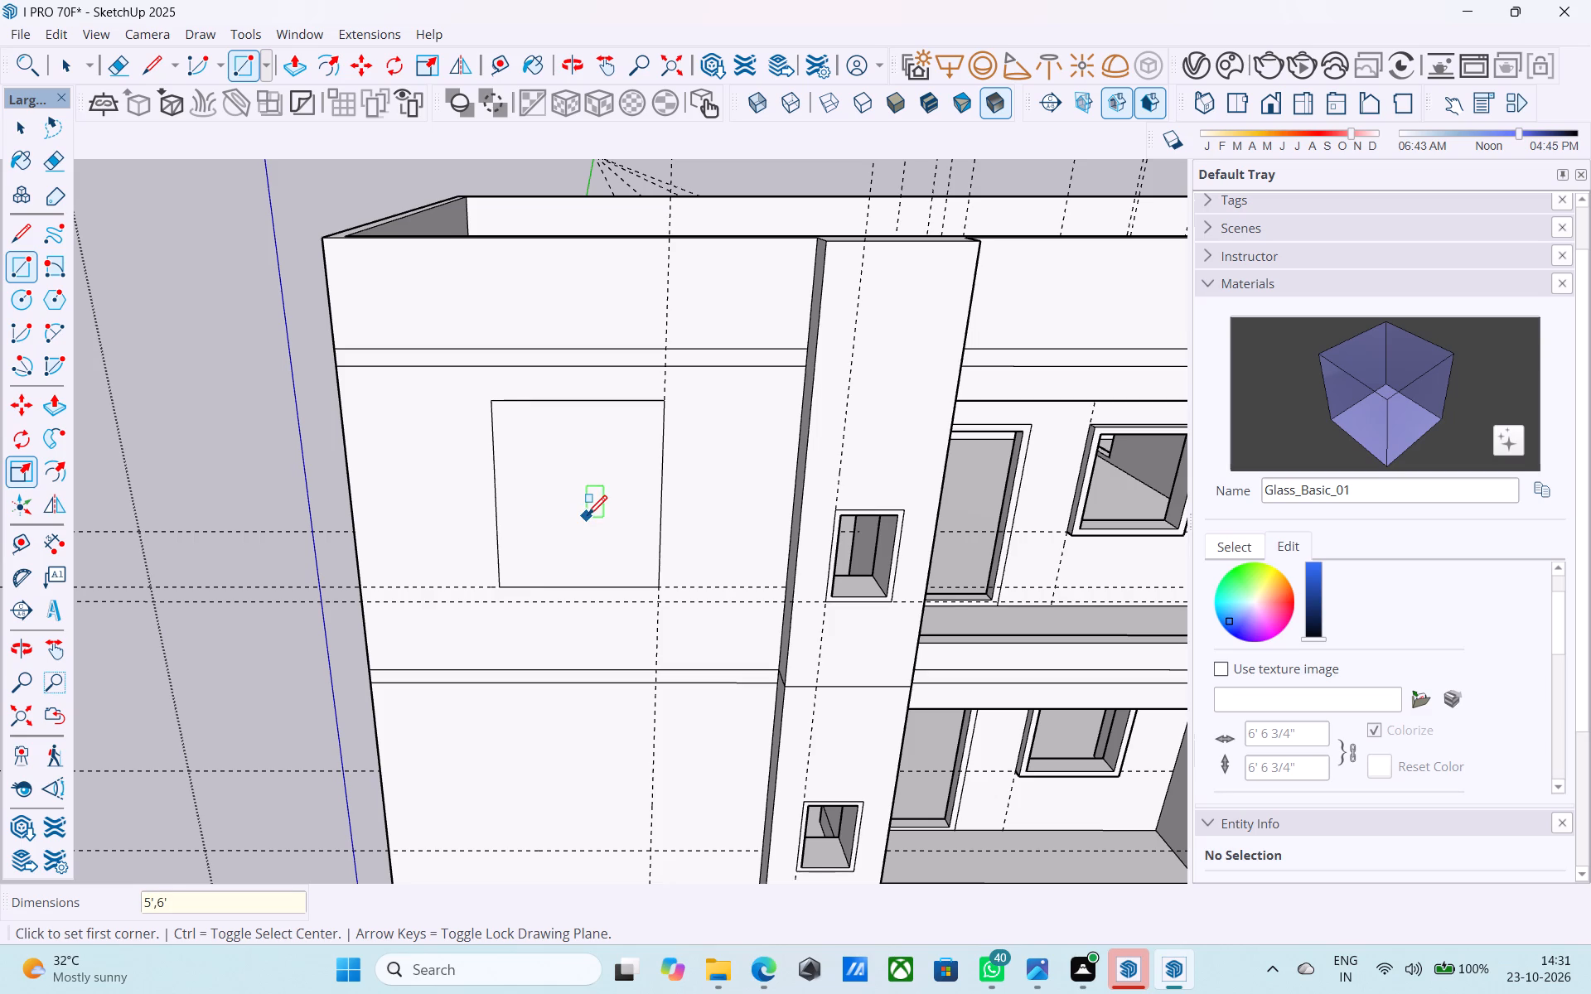
Offset the top-floor window rectangle 3" inward to form its frame.
{"action": "key", "text": "space"}
{"action": "left_click", "coordinate": [581, 524]}
{"action": "key", "text": "f"}
{"action": "left_click", "coordinate": [573, 528]}
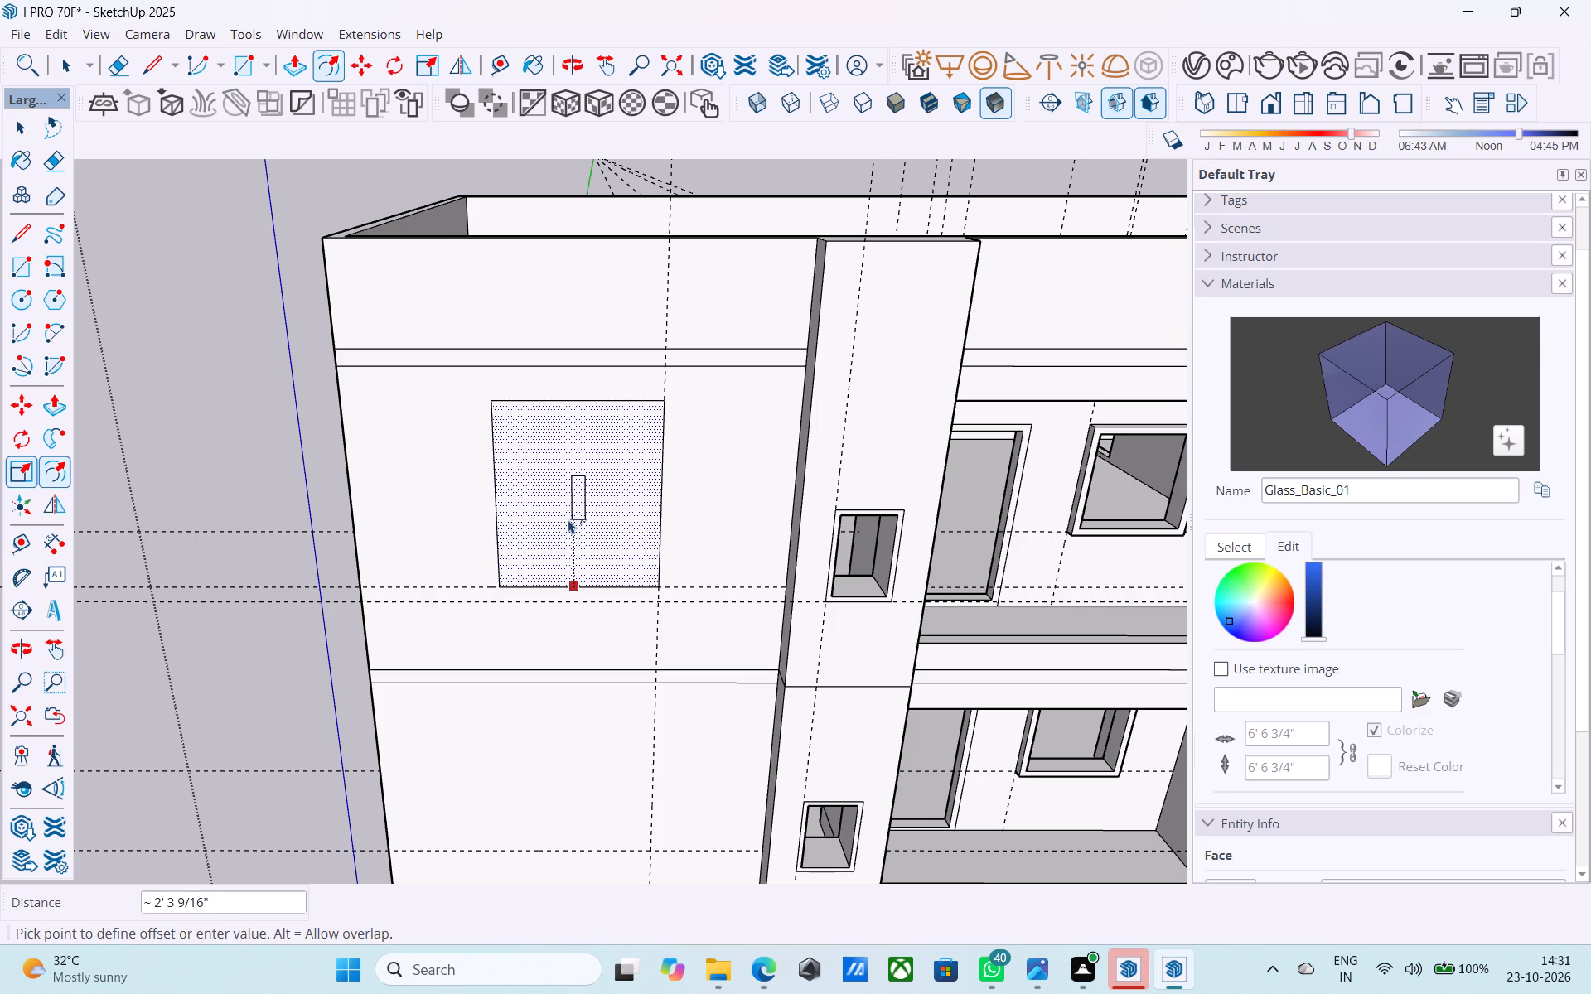
{"action": "type", "text": "3\""}
{"action": "key", "text": "Return"}
{"action": "left_click", "coordinate": [597, 534]}
{"action": "key", "text": "space"}
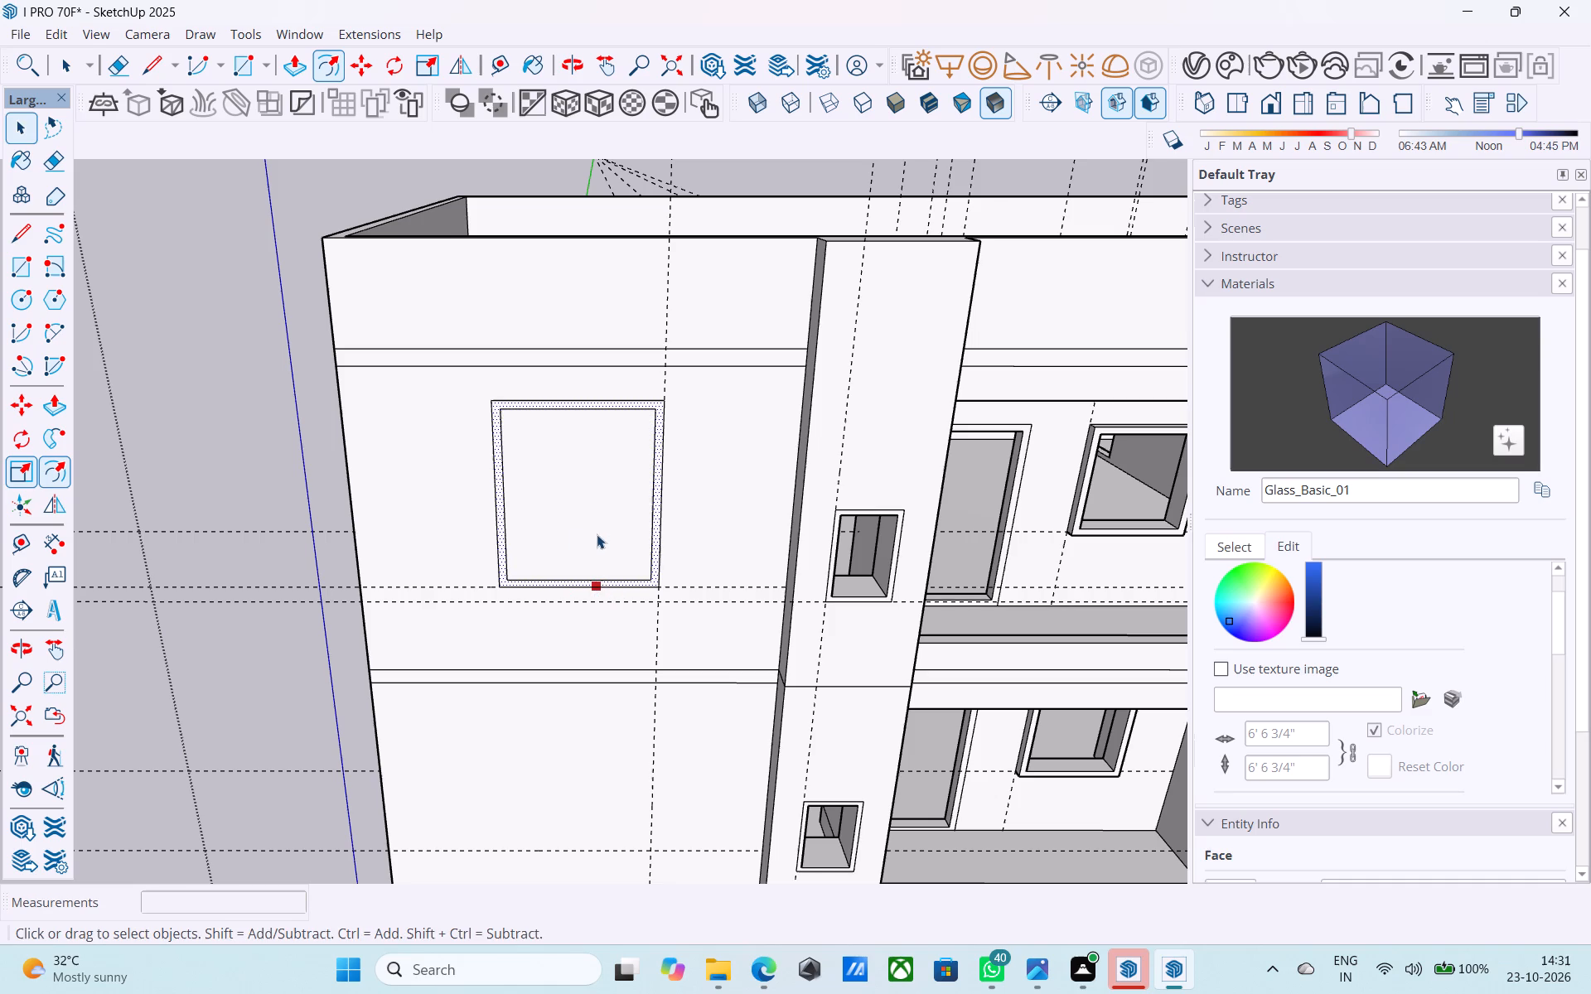
Copy the top-floor window frame down by its lower corner to the guide intersection on the middle floor.
{"action": "left_click", "coordinate": [597, 534]}
{"action": "scroll", "coordinate": [636, 585], "scroll_direction": "up", "scroll_amount": 5}
{"action": "left_click", "coordinate": [663, 574]}
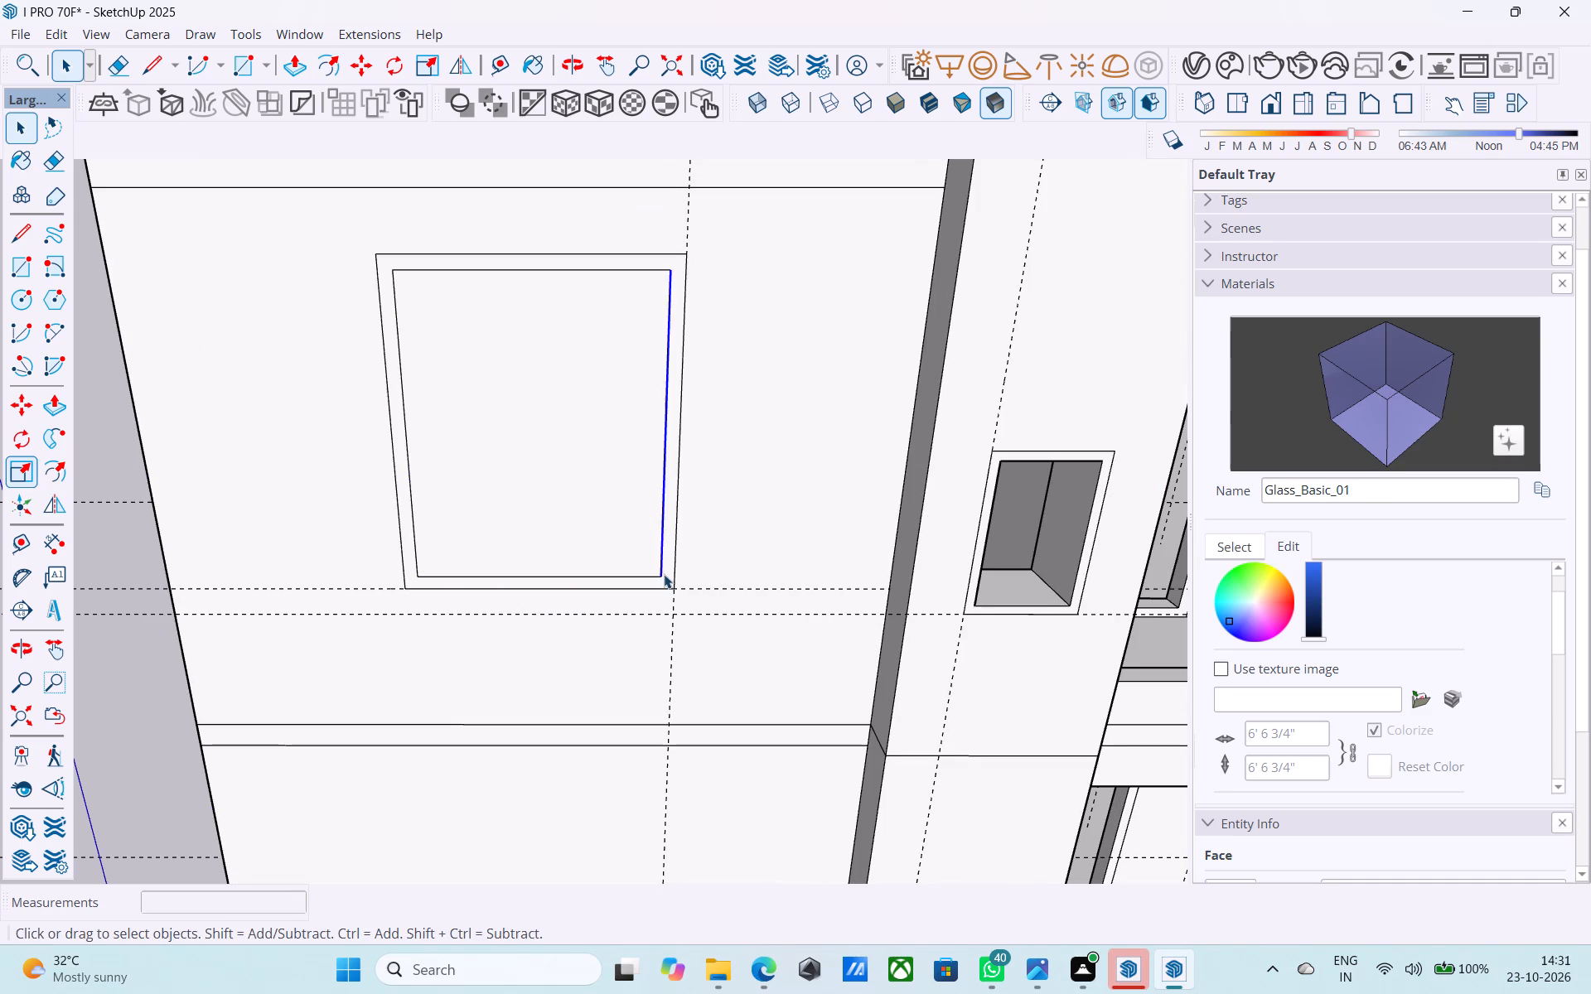
{"action": "left_click", "coordinate": [668, 572]}
{"action": "key", "text": "m"}
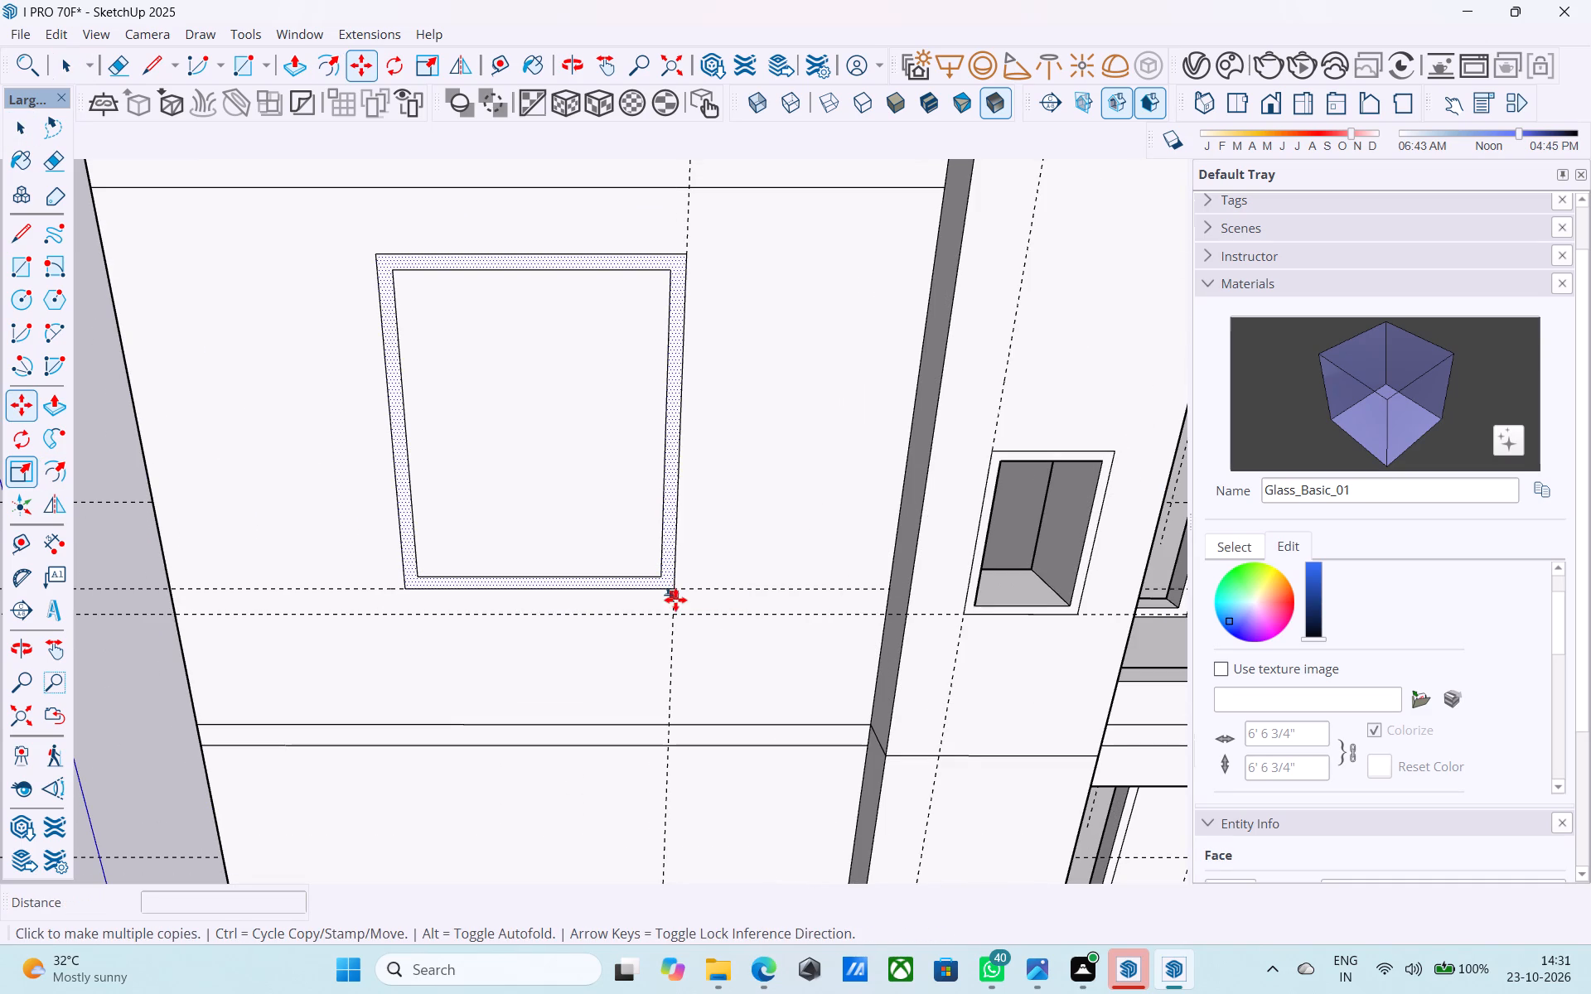
{"action": "scroll", "coordinate": [674, 591], "scroll_direction": "up", "scroll_amount": 4}
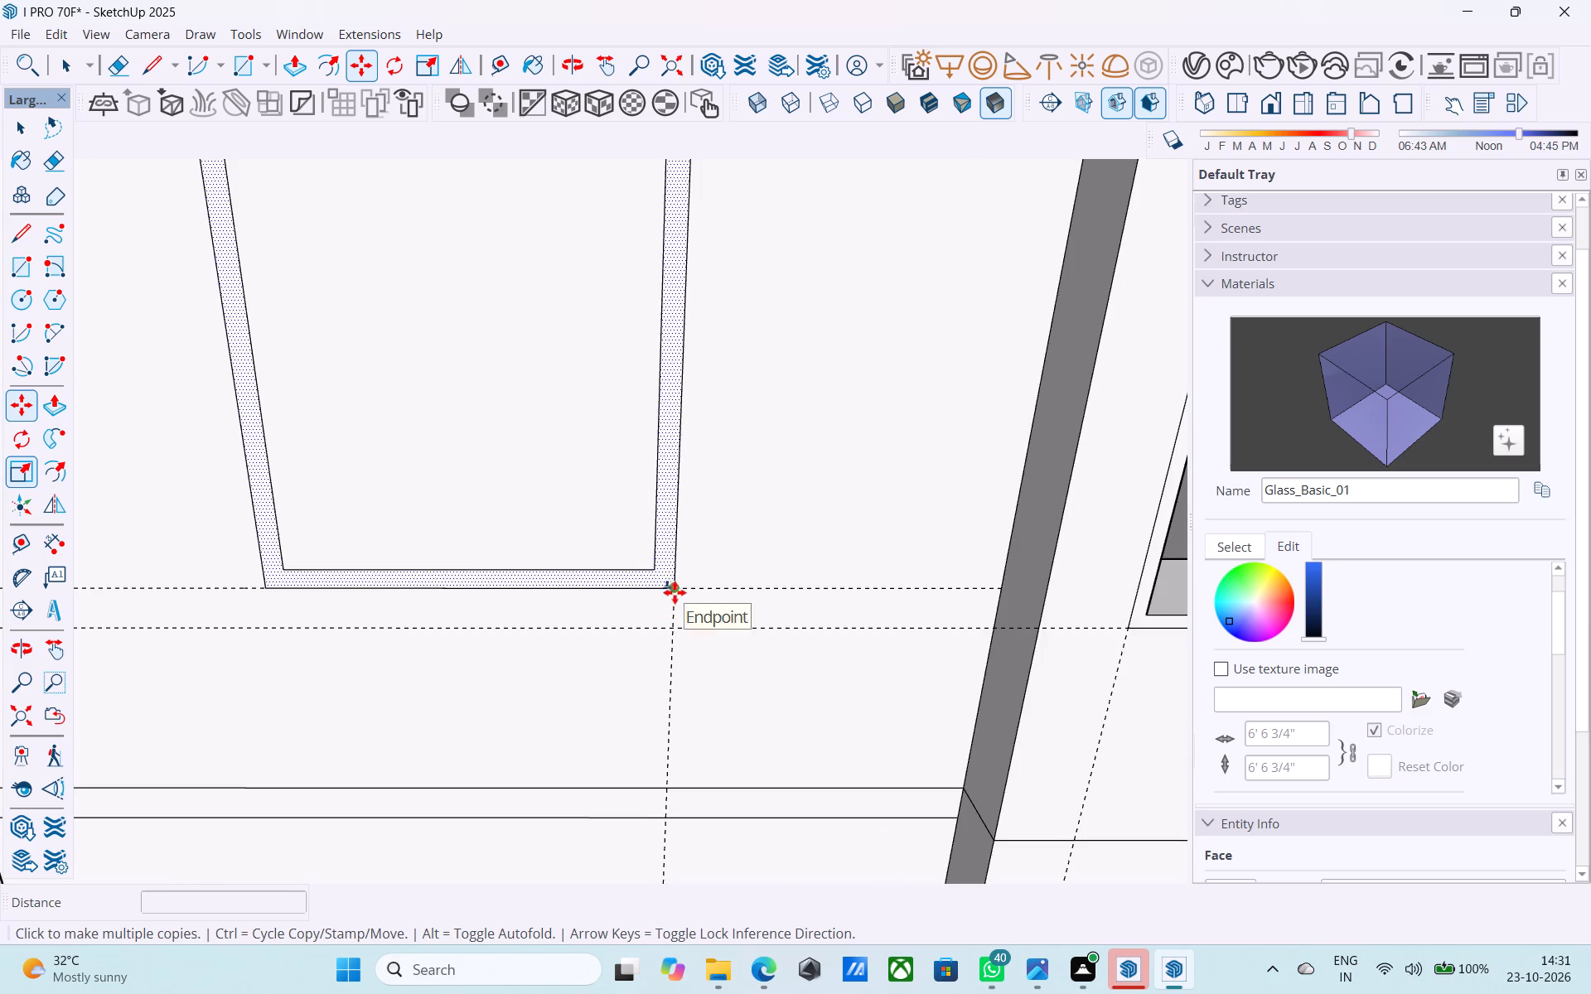
{"action": "left_click", "coordinate": [674, 592]}
{"action": "scroll", "coordinate": [704, 474], "scroll_direction": "down", "scroll_amount": 16}
{"action": "scroll", "coordinate": [702, 642], "scroll_direction": "up", "scroll_amount": 12}
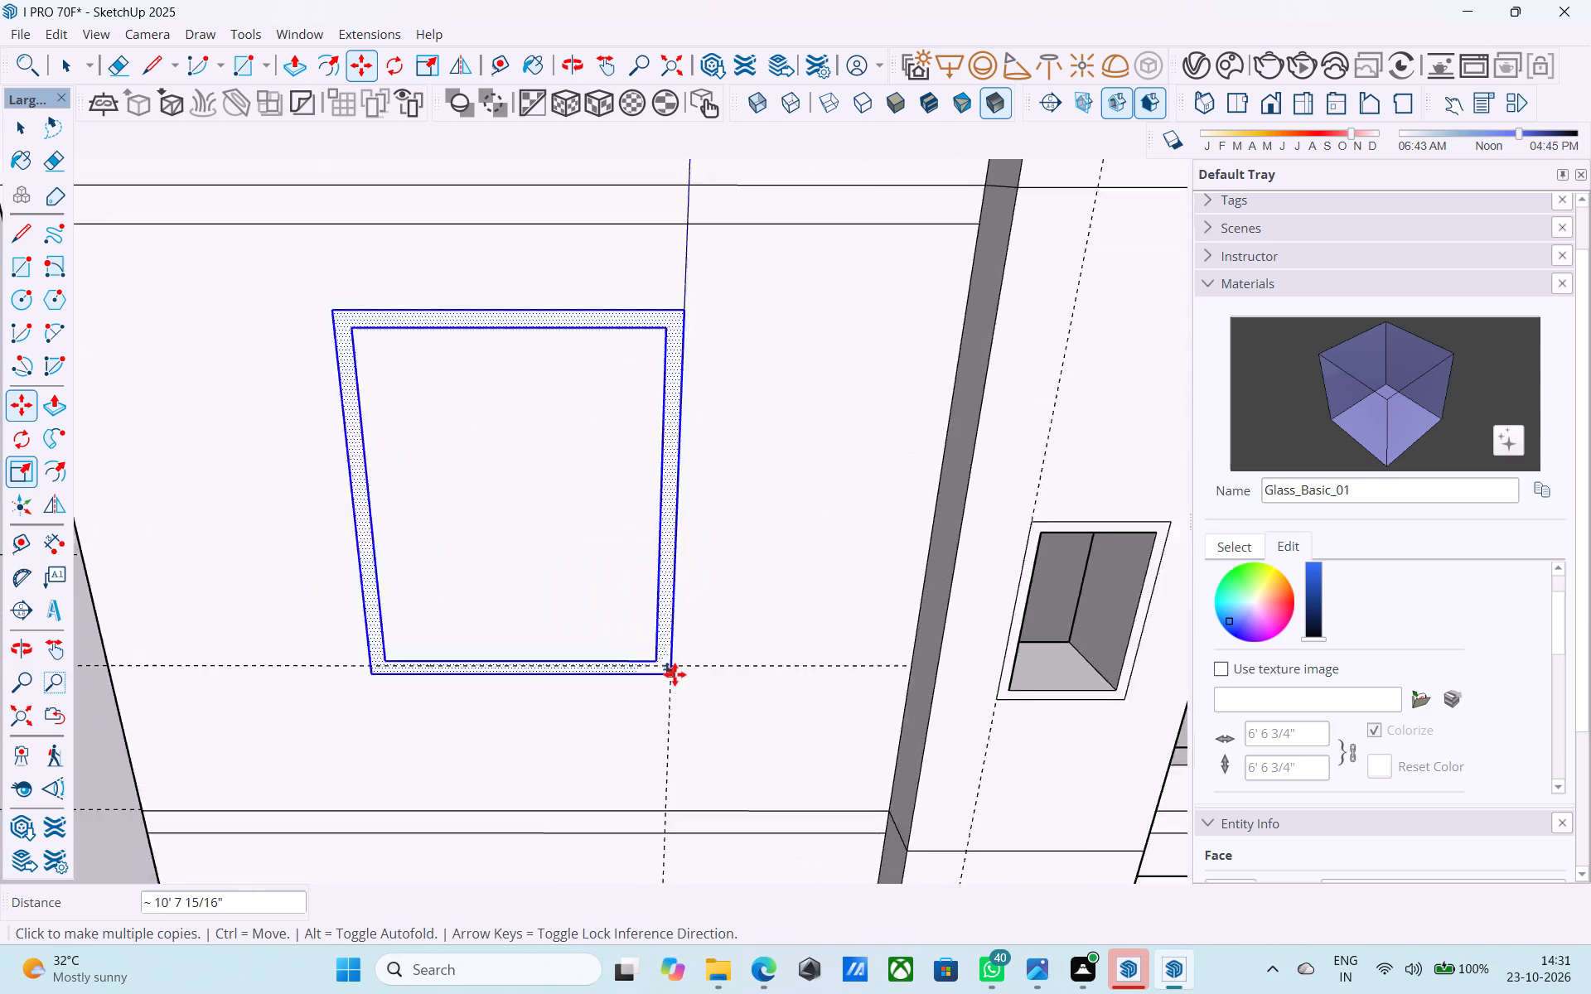
{"action": "scroll", "coordinate": [675, 674], "scroll_direction": "up", "scroll_amount": 6}
{"action": "left_click", "coordinate": [670, 661]}
Copy the window frame again to the guide intersection on the ground floor of the plain wall.
{"action": "scroll", "coordinate": [694, 447], "scroll_direction": "down", "scroll_amount": 14}
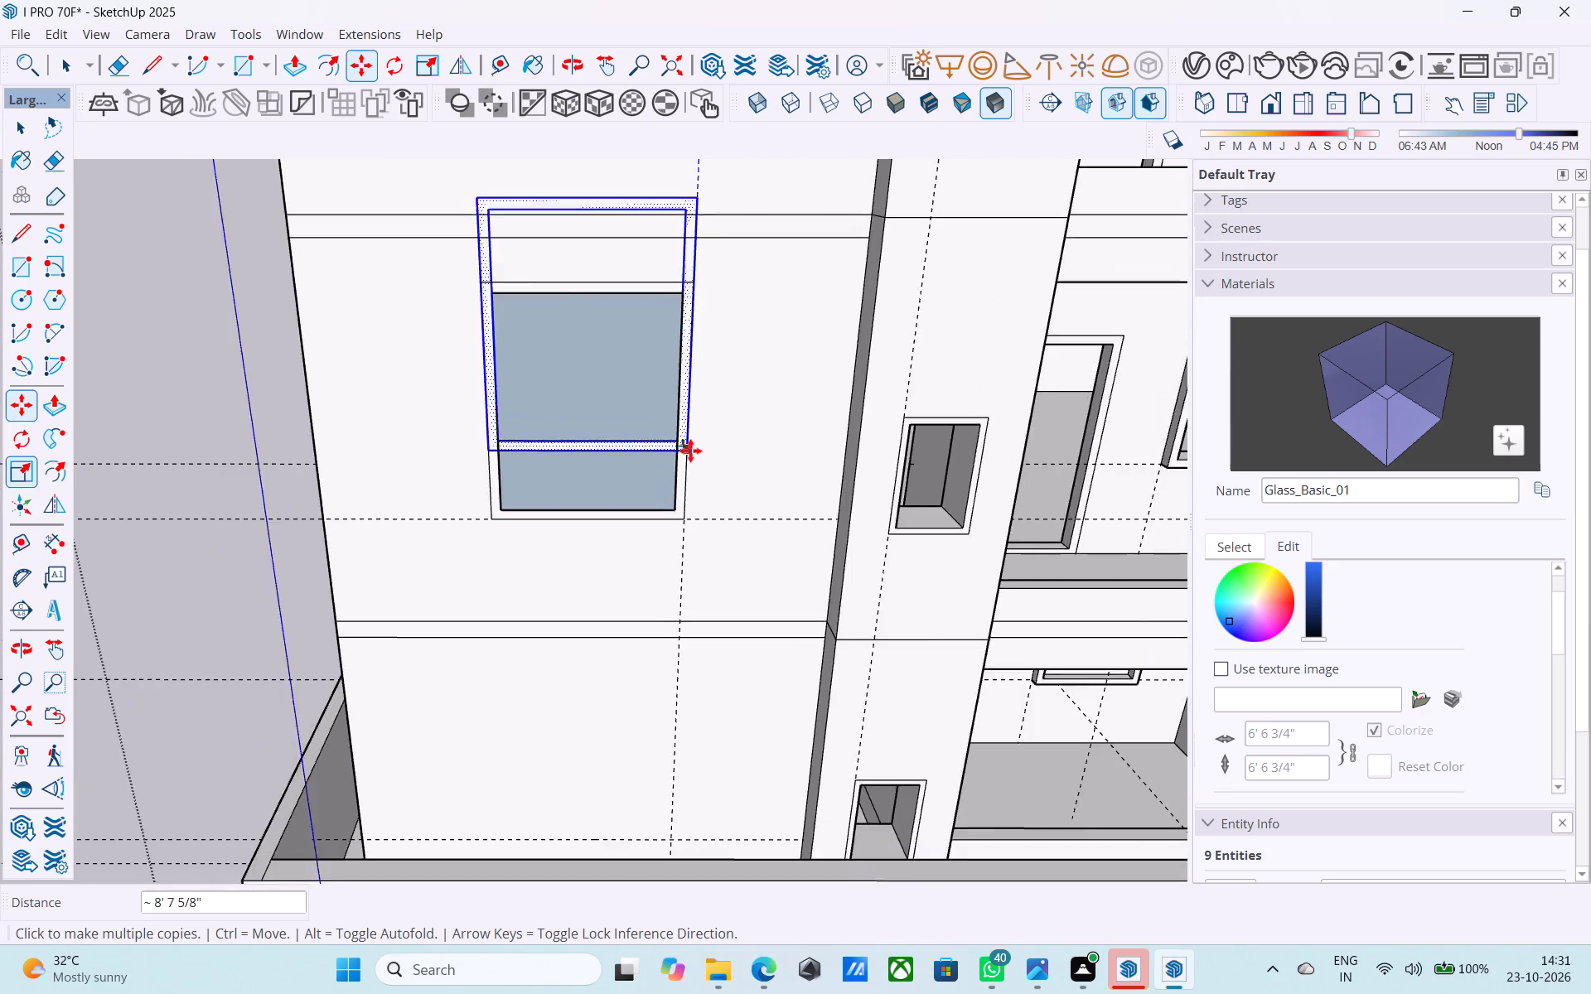
{"action": "scroll", "coordinate": [690, 451], "scroll_direction": "down", "scroll_amount": 3}
{"action": "middle_click_drag", "start_coordinate": [703, 600], "coordinate": [630, 712]}
{"action": "scroll", "coordinate": [658, 615], "scroll_direction": "up", "scroll_amount": 13}
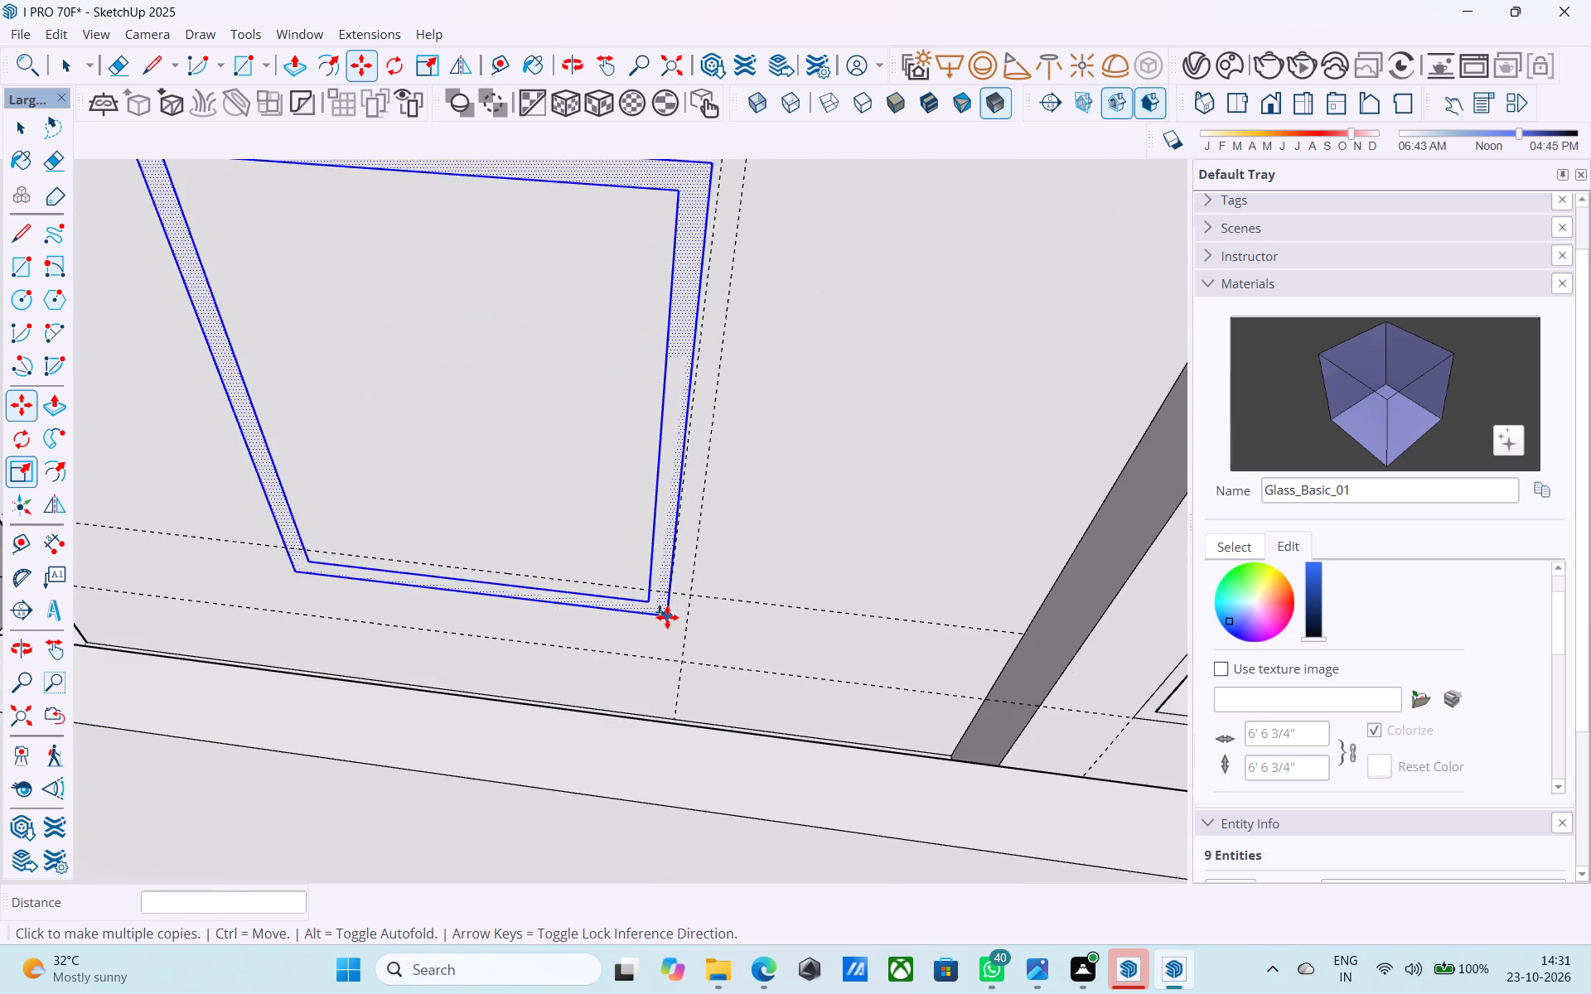
{"action": "left_click", "coordinate": [694, 596]}
Draw 4'6" by 5'6" rectangles filling the inside of the copied ground-floor and middle-floor window frames.
{"action": "scroll", "coordinate": [690, 591], "scroll_direction": "down", "scroll_amount": 6}
{"action": "middle_click_drag", "start_coordinate": [690, 591], "coordinate": [716, 754], "text": "shift"}
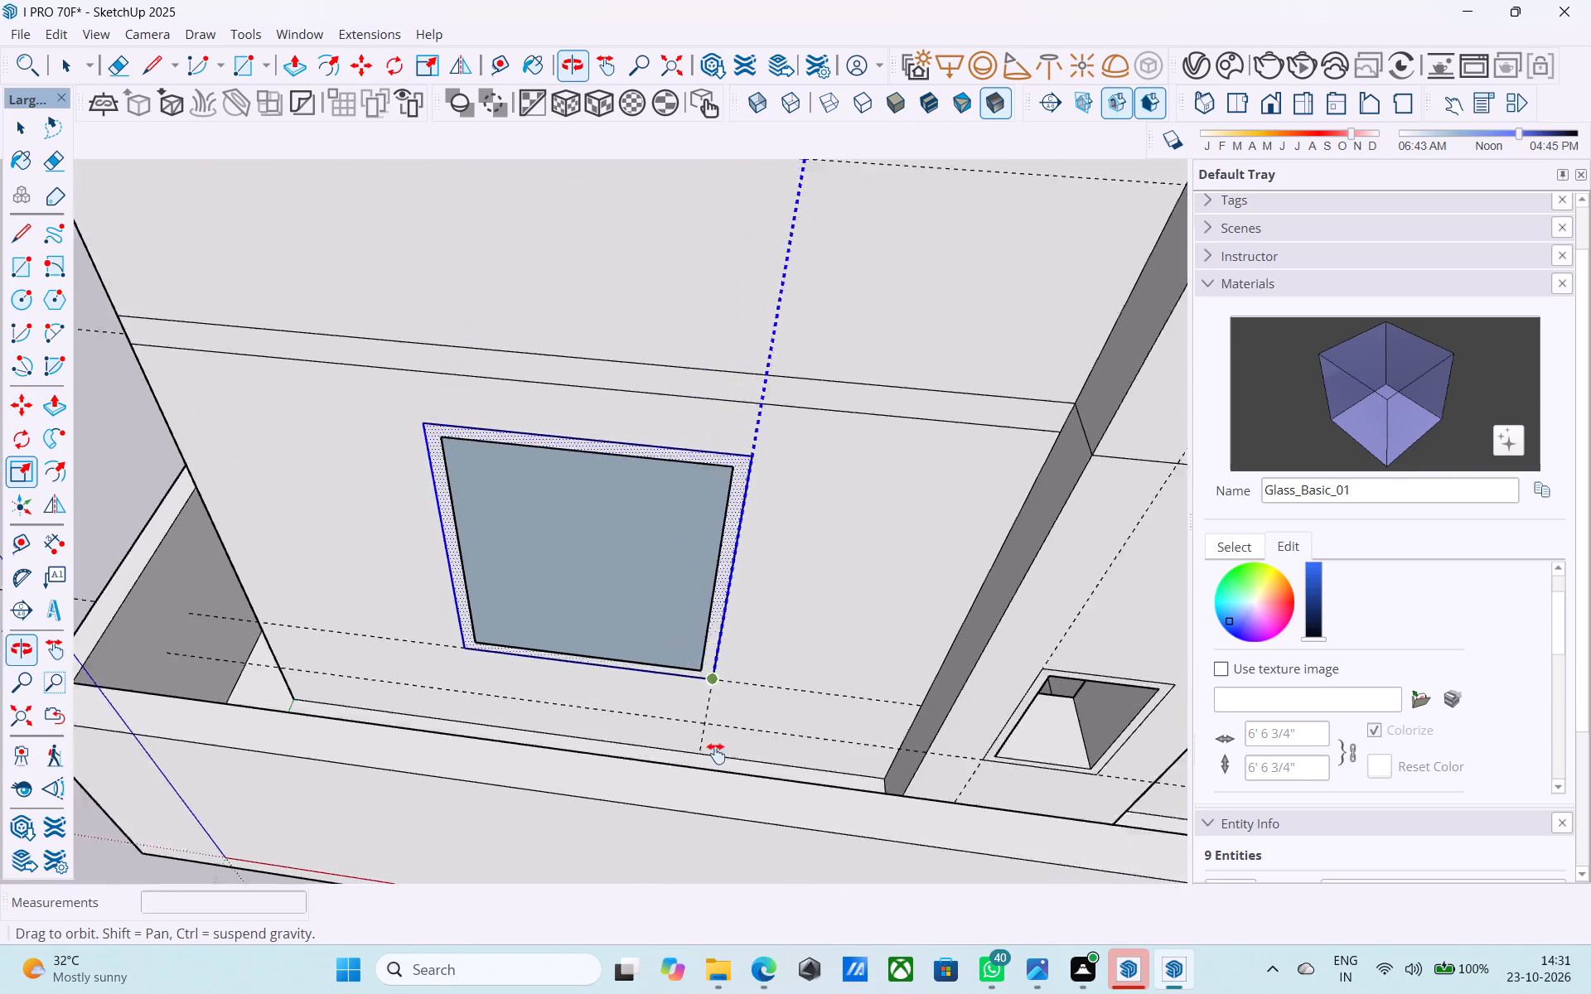
{"action": "middle_click_drag", "start_coordinate": [716, 754], "coordinate": [705, 656], "text": "shift"}
{"action": "key", "text": "r"}
{"action": "left_click", "coordinate": [462, 506]}
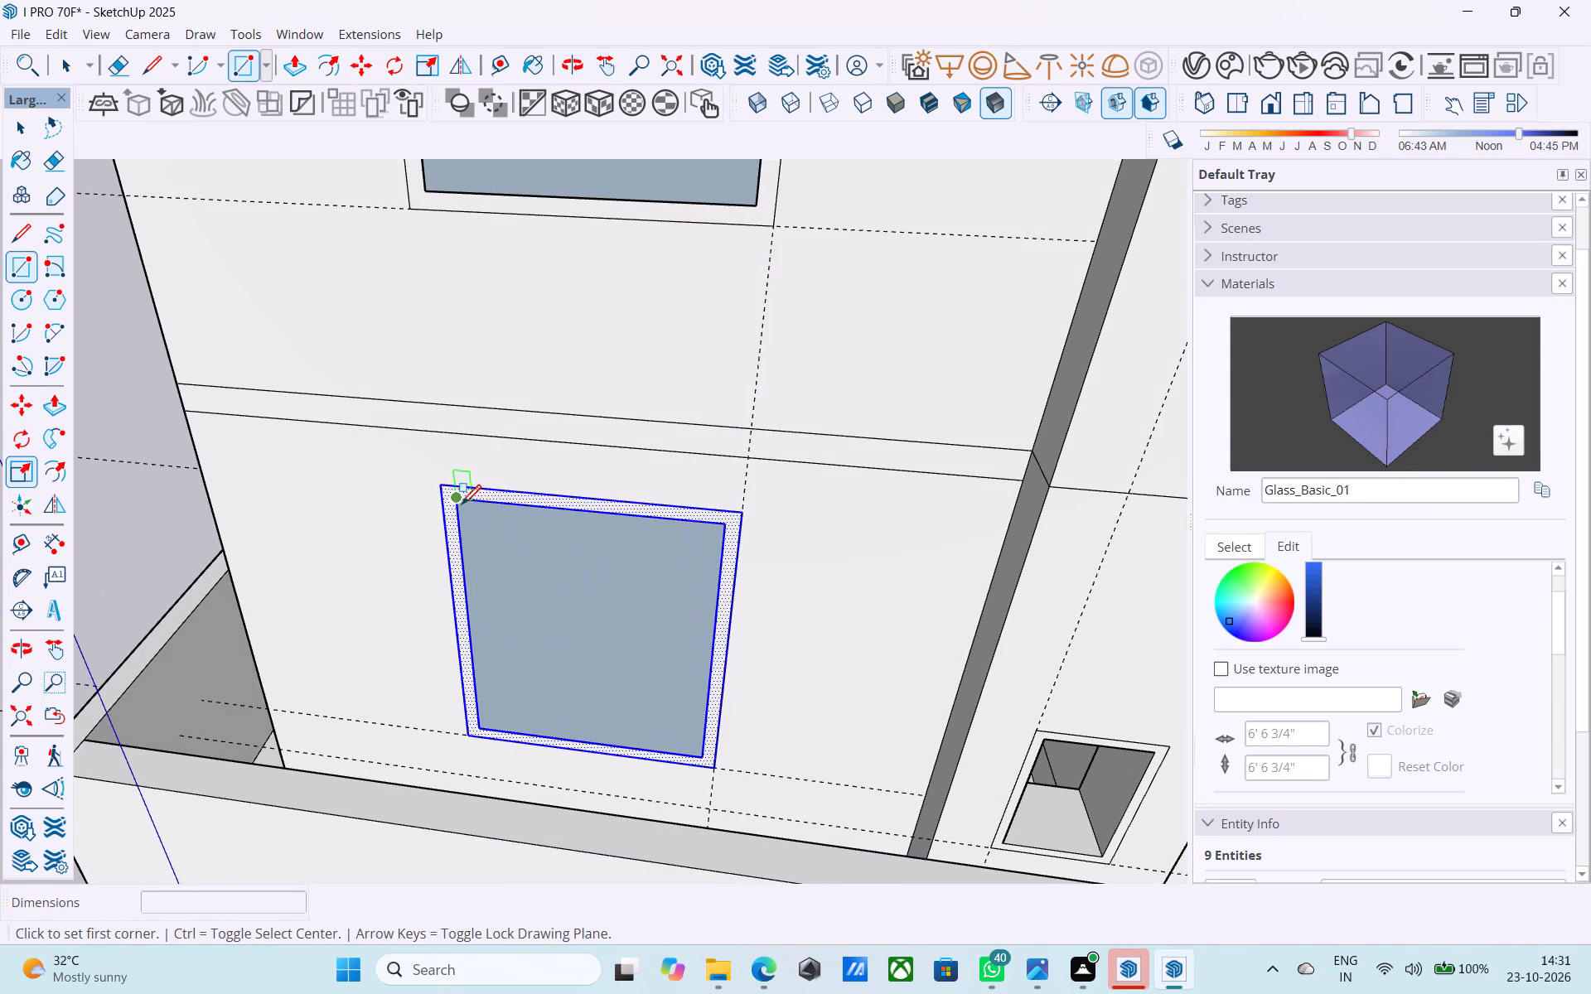
{"action": "left_click", "coordinate": [700, 760]}
{"action": "scroll", "coordinate": [694, 586], "scroll_direction": "down", "scroll_amount": 6}
{"action": "middle_click_drag", "start_coordinate": [690, 581], "coordinate": [665, 892]}
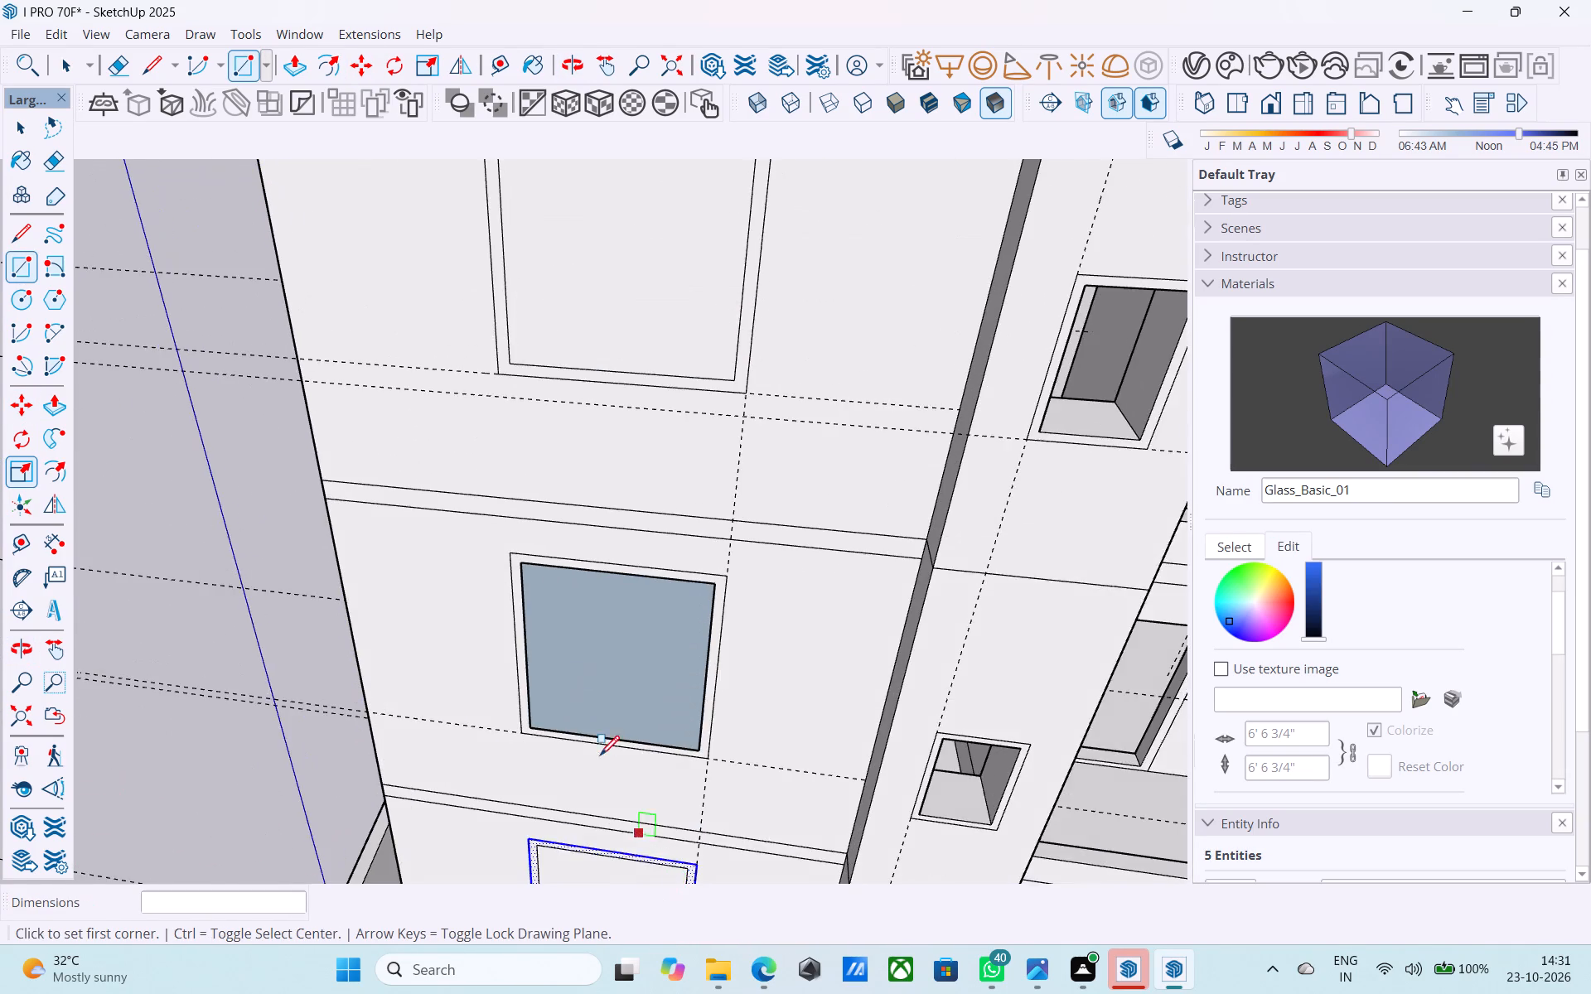
{"action": "scroll", "coordinate": [561, 657], "scroll_direction": "up", "scroll_amount": 1}
{"action": "left_click", "coordinate": [517, 557]}
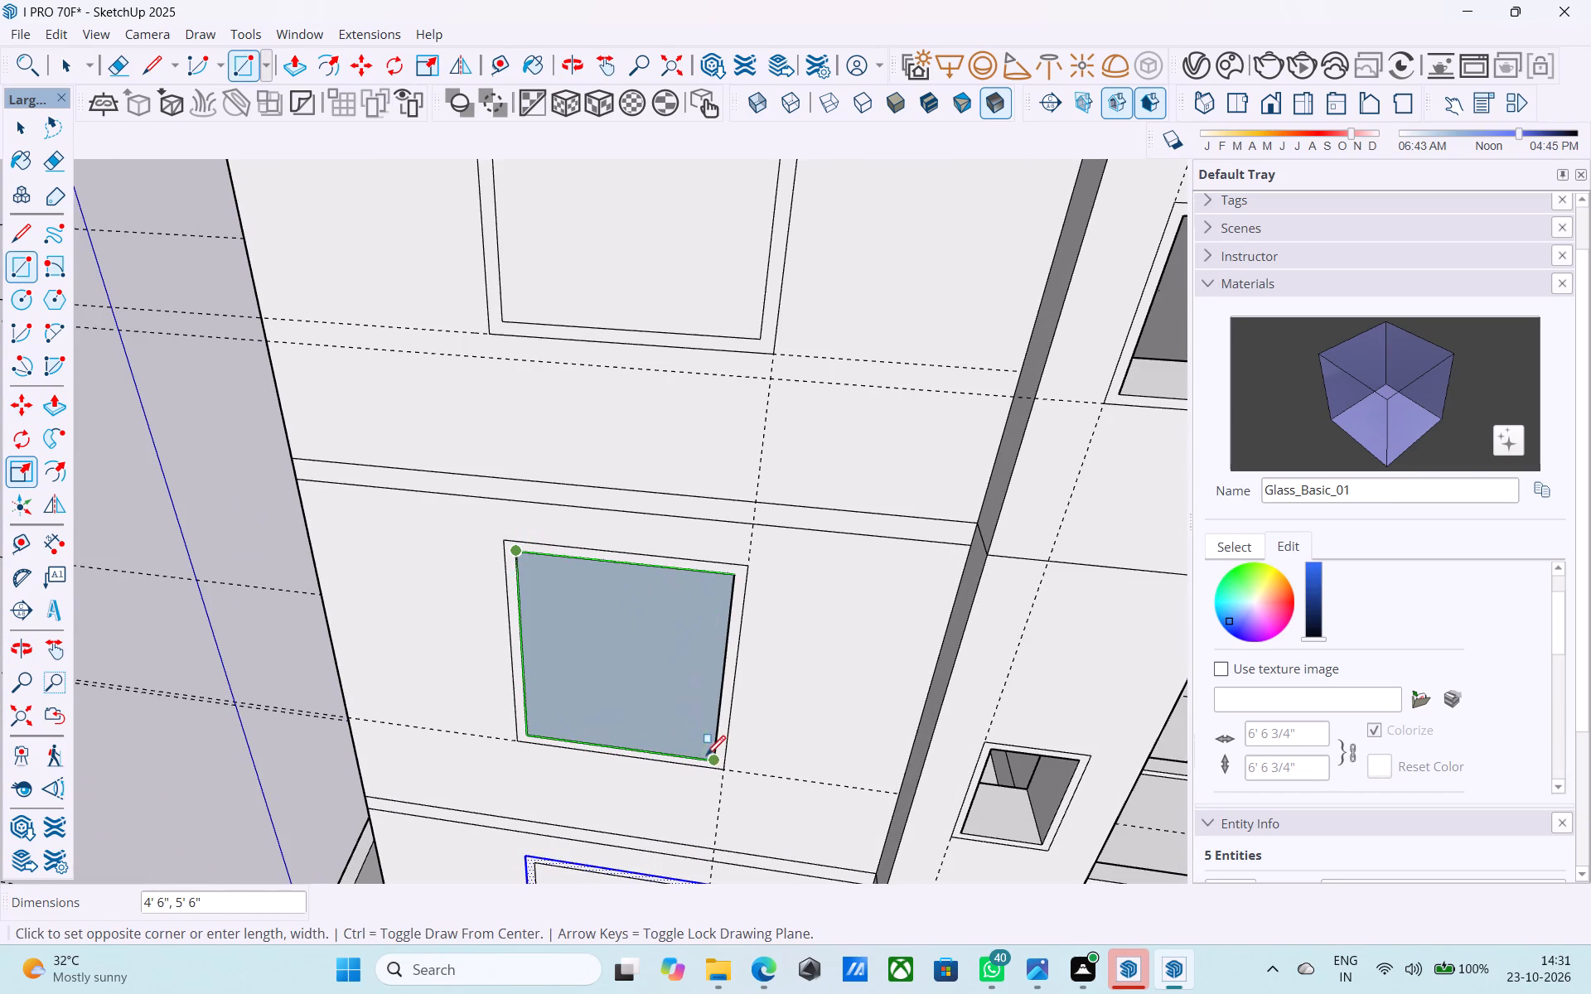
{"action": "left_click", "coordinate": [708, 760]}
Push the inner face of the top-floor window frame through the wall to cut its opening.
{"action": "scroll", "coordinate": [655, 598], "scroll_direction": "down", "scroll_amount": 6}
{"action": "middle_click_drag", "start_coordinate": [653, 586], "coordinate": [701, 539]}
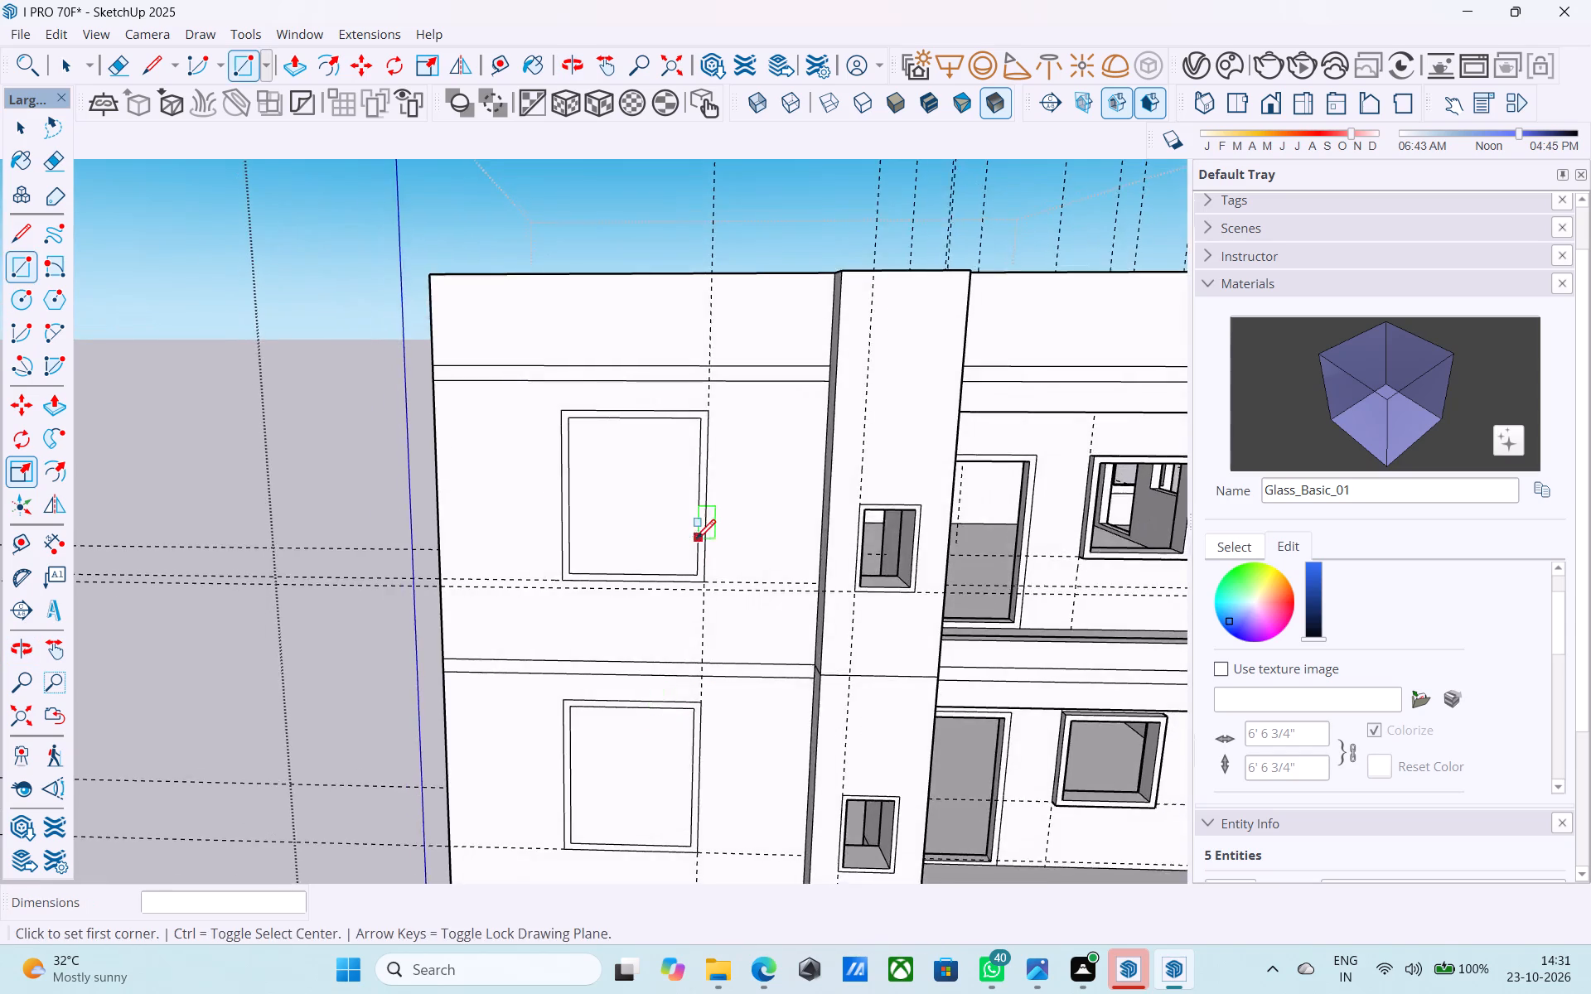
{"action": "scroll", "coordinate": [697, 540], "scroll_direction": "up", "scroll_amount": 4}
{"action": "key", "text": "space"}
{"action": "left_click", "coordinate": [661, 532]}
{"action": "key", "text": "p"}
{"action": "left_click", "coordinate": [661, 532]}
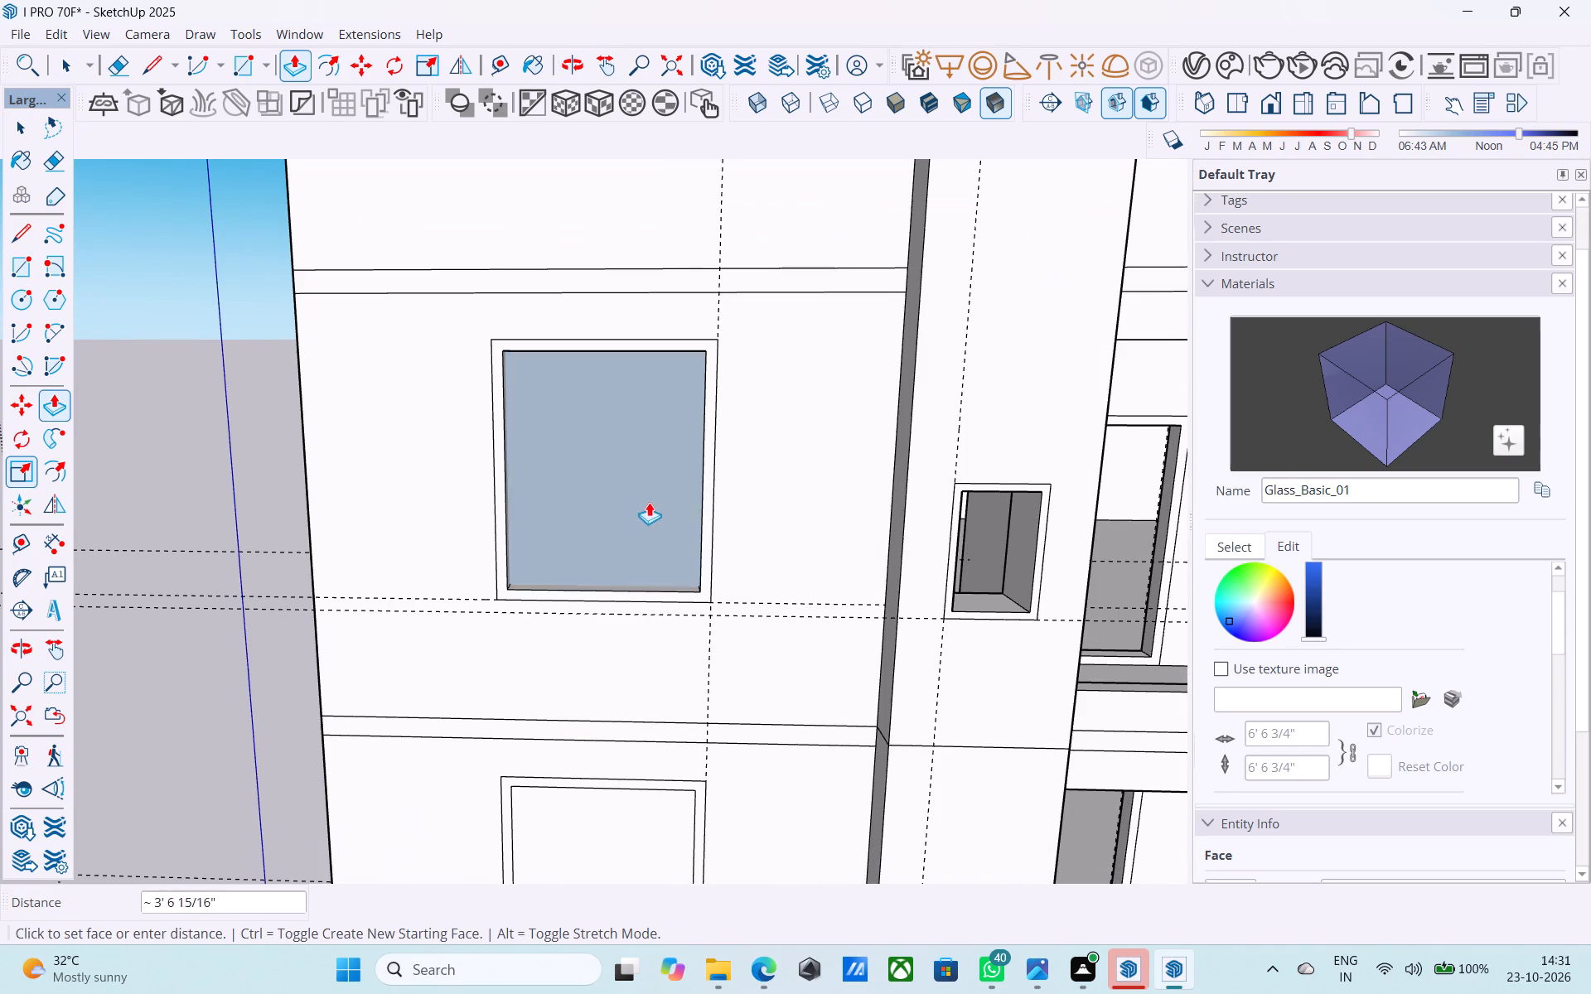
{"action": "left_click", "coordinate": [641, 482]}
Repeat the same push on the inner faces of the middle-floor and ground-floor window frames.
{"action": "scroll", "coordinate": [631, 438], "scroll_direction": "down", "scroll_amount": 10}
{"action": "scroll", "coordinate": [634, 545], "scroll_direction": "up", "scroll_amount": 5}
{"action": "double_click", "coordinate": [633, 555]}
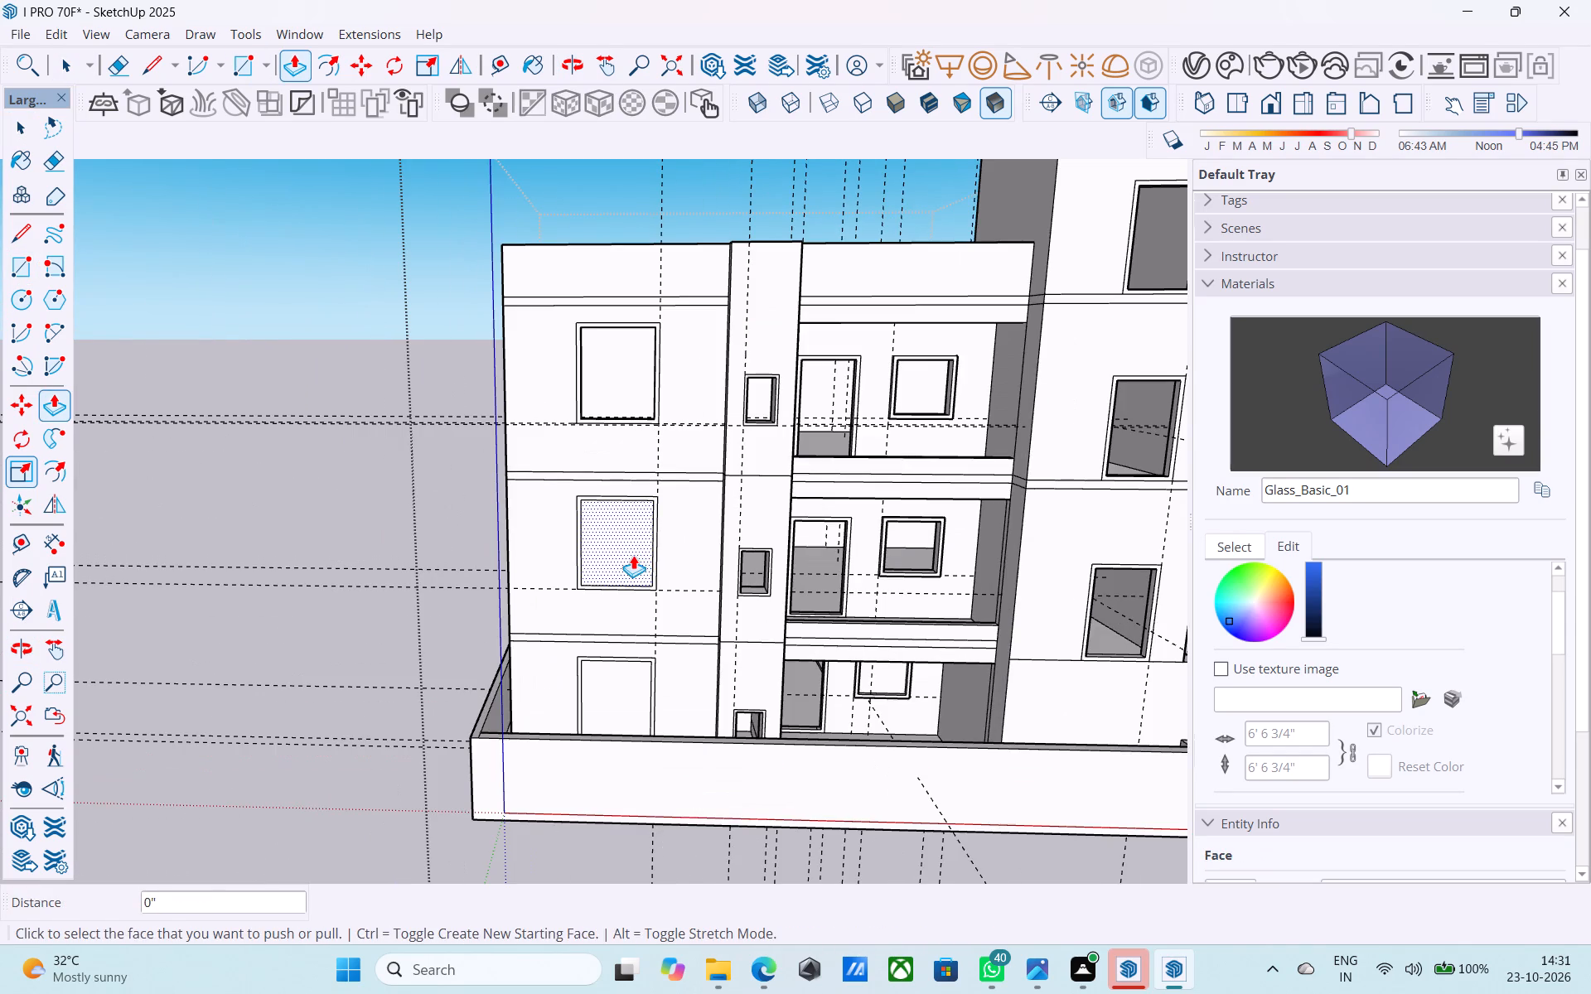
{"action": "scroll", "coordinate": [693, 430], "scroll_direction": "down", "scroll_amount": 5}
{"action": "middle_click_drag", "start_coordinate": [673, 610], "coordinate": [641, 688]}
{"action": "scroll", "coordinate": [634, 691], "scroll_direction": "up", "scroll_amount": 5}
{"action": "double_click", "coordinate": [657, 556]}
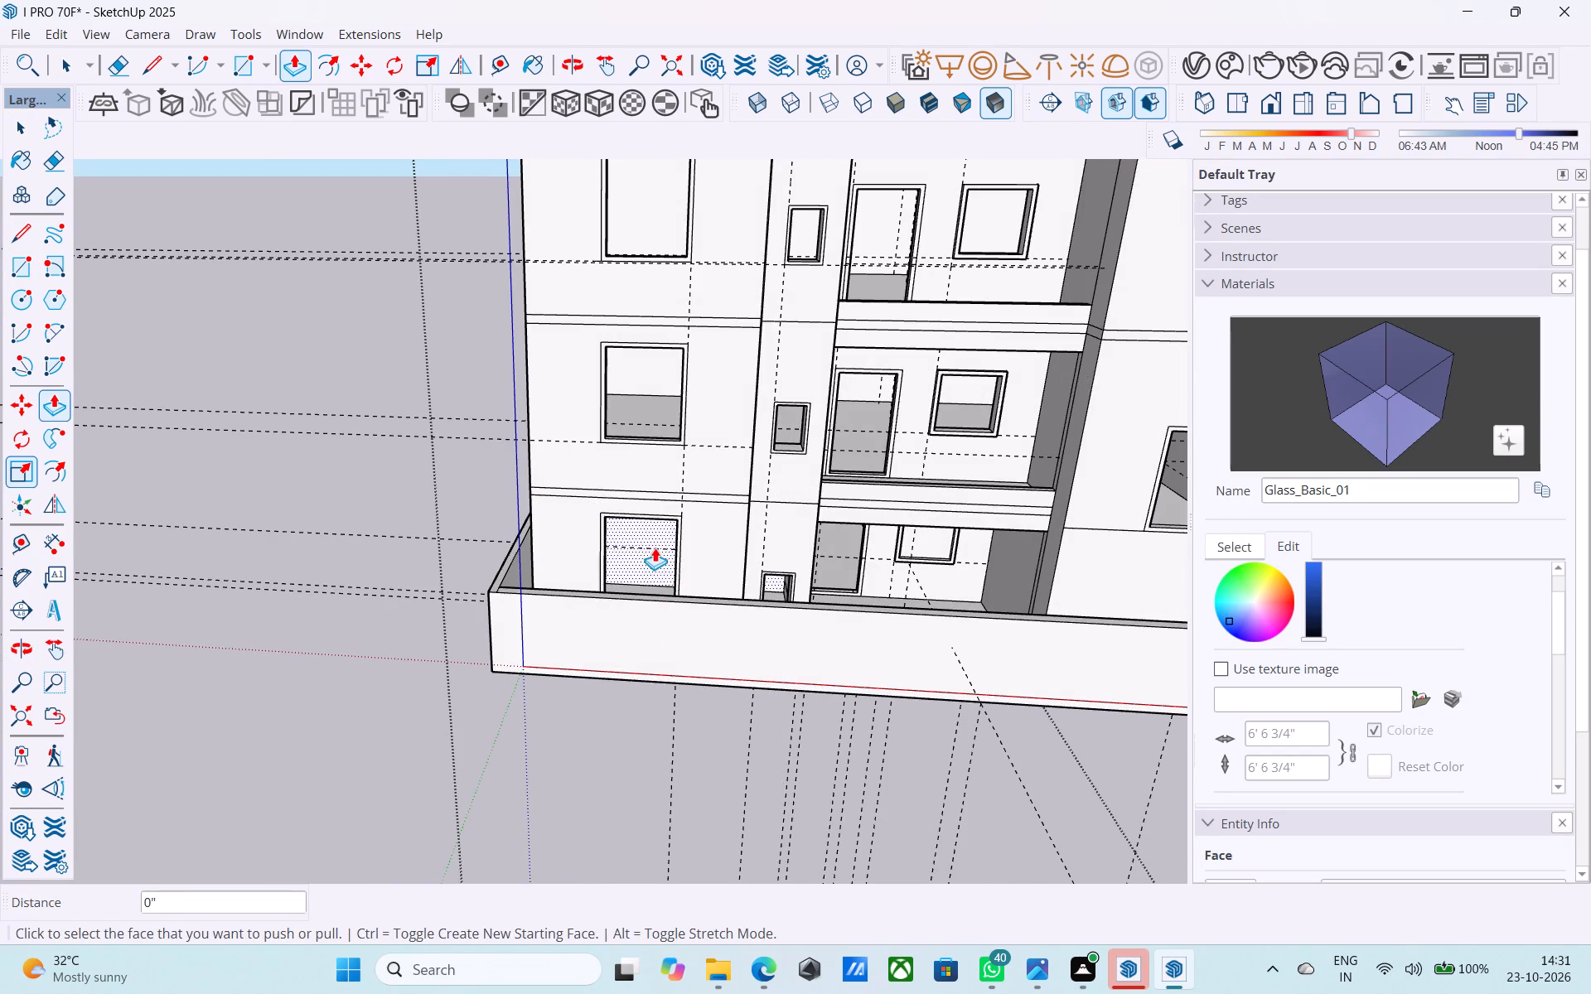
Save the model.
{"action": "scroll", "coordinate": [655, 548], "scroll_direction": "down", "scroll_amount": 3}
{"action": "middle_click_drag", "start_coordinate": [654, 548], "coordinate": [696, 667]}
{"action": "key", "text": "ctrl+s"}
{"action": "key", "text": "space"}
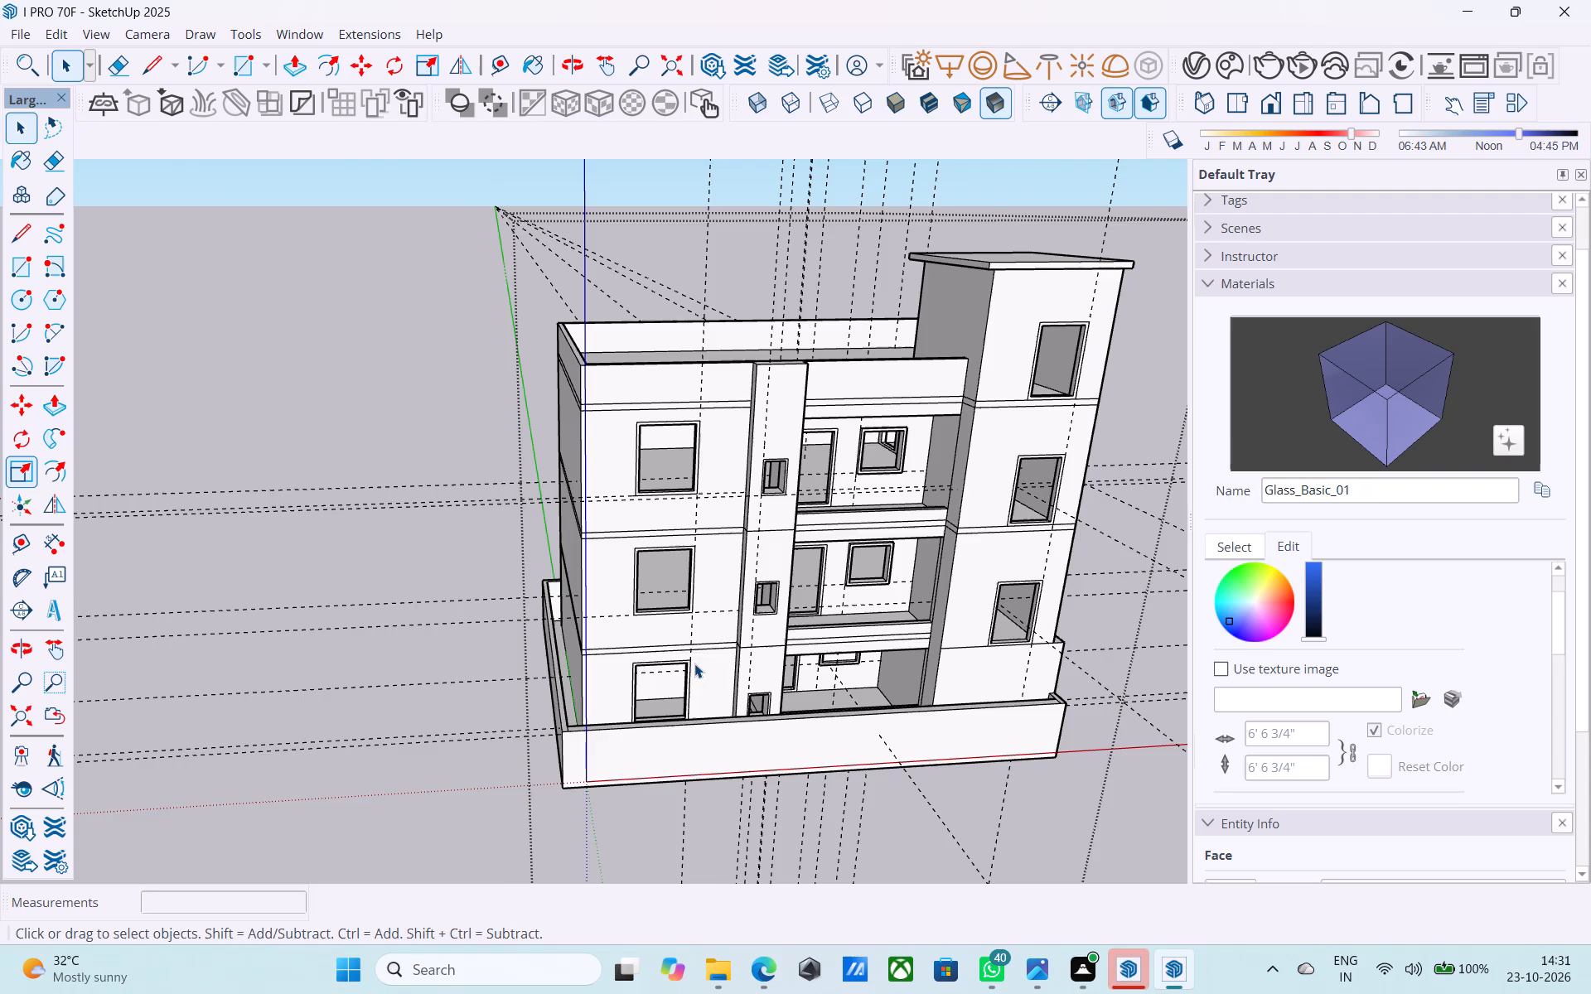
Examine the window side, the plain side wall and the front elevation of the building from several angles.
{"action": "scroll", "coordinate": [666, 646], "scroll_direction": "up", "scroll_amount": 5}
{"action": "middle_click_drag", "start_coordinate": [663, 645], "coordinate": [947, 480]}
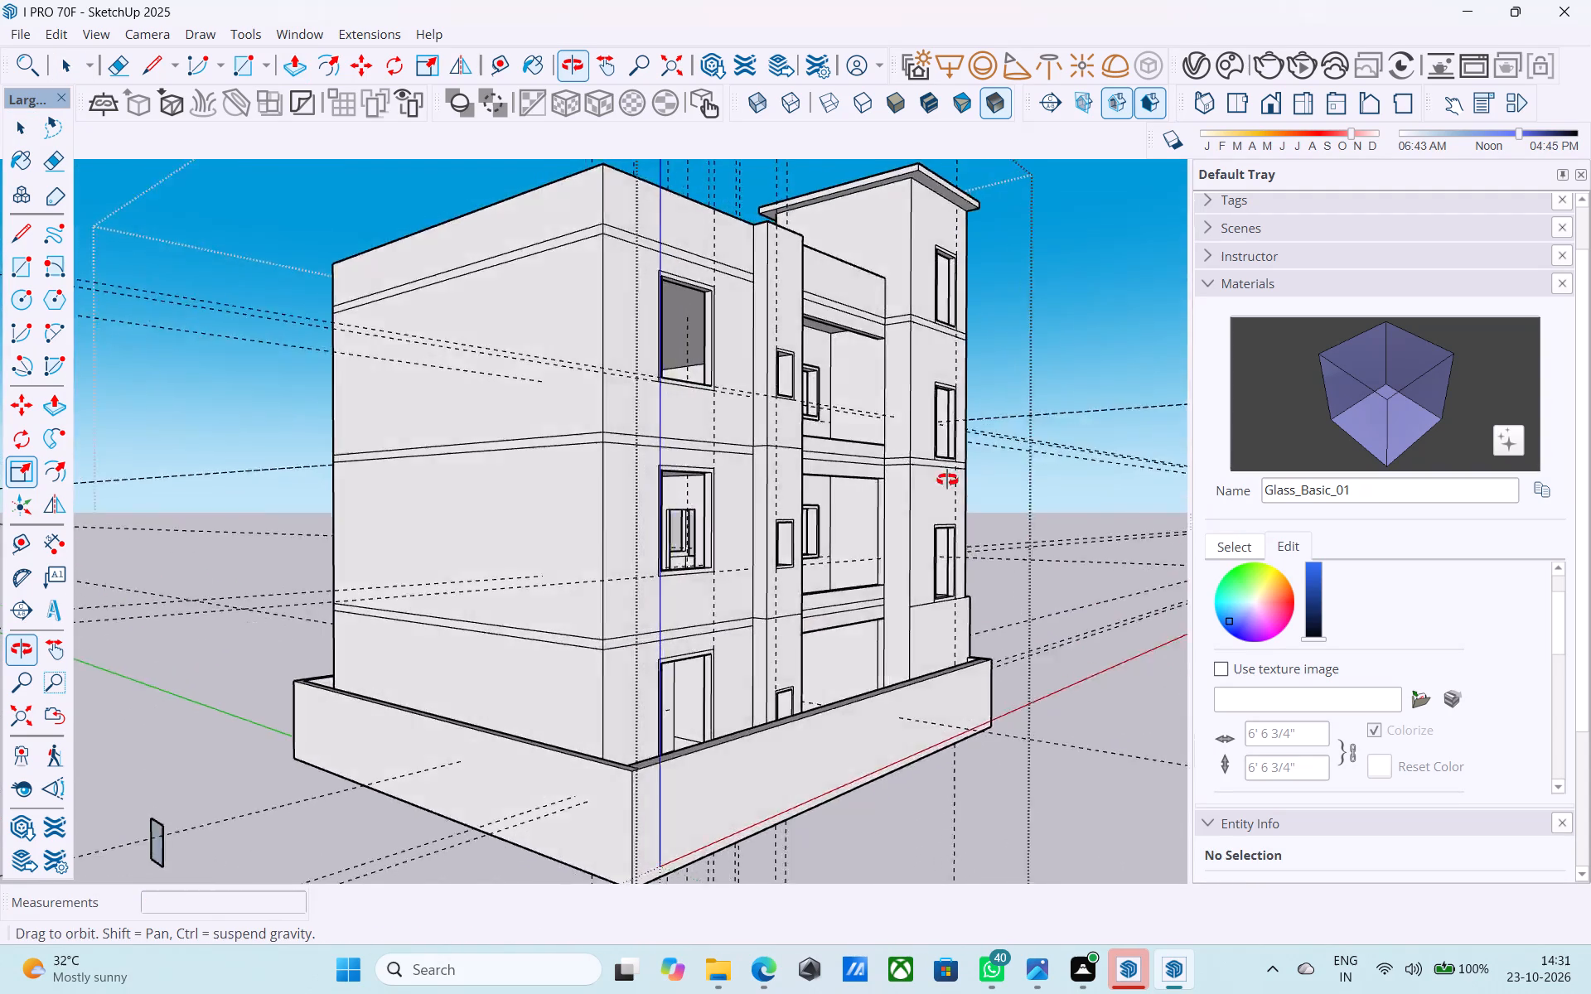
{"action": "middle_click_drag", "start_coordinate": [947, 480], "coordinate": [989, 568]}
{"action": "middle_click_drag", "start_coordinate": [846, 531], "coordinate": [680, 578]}
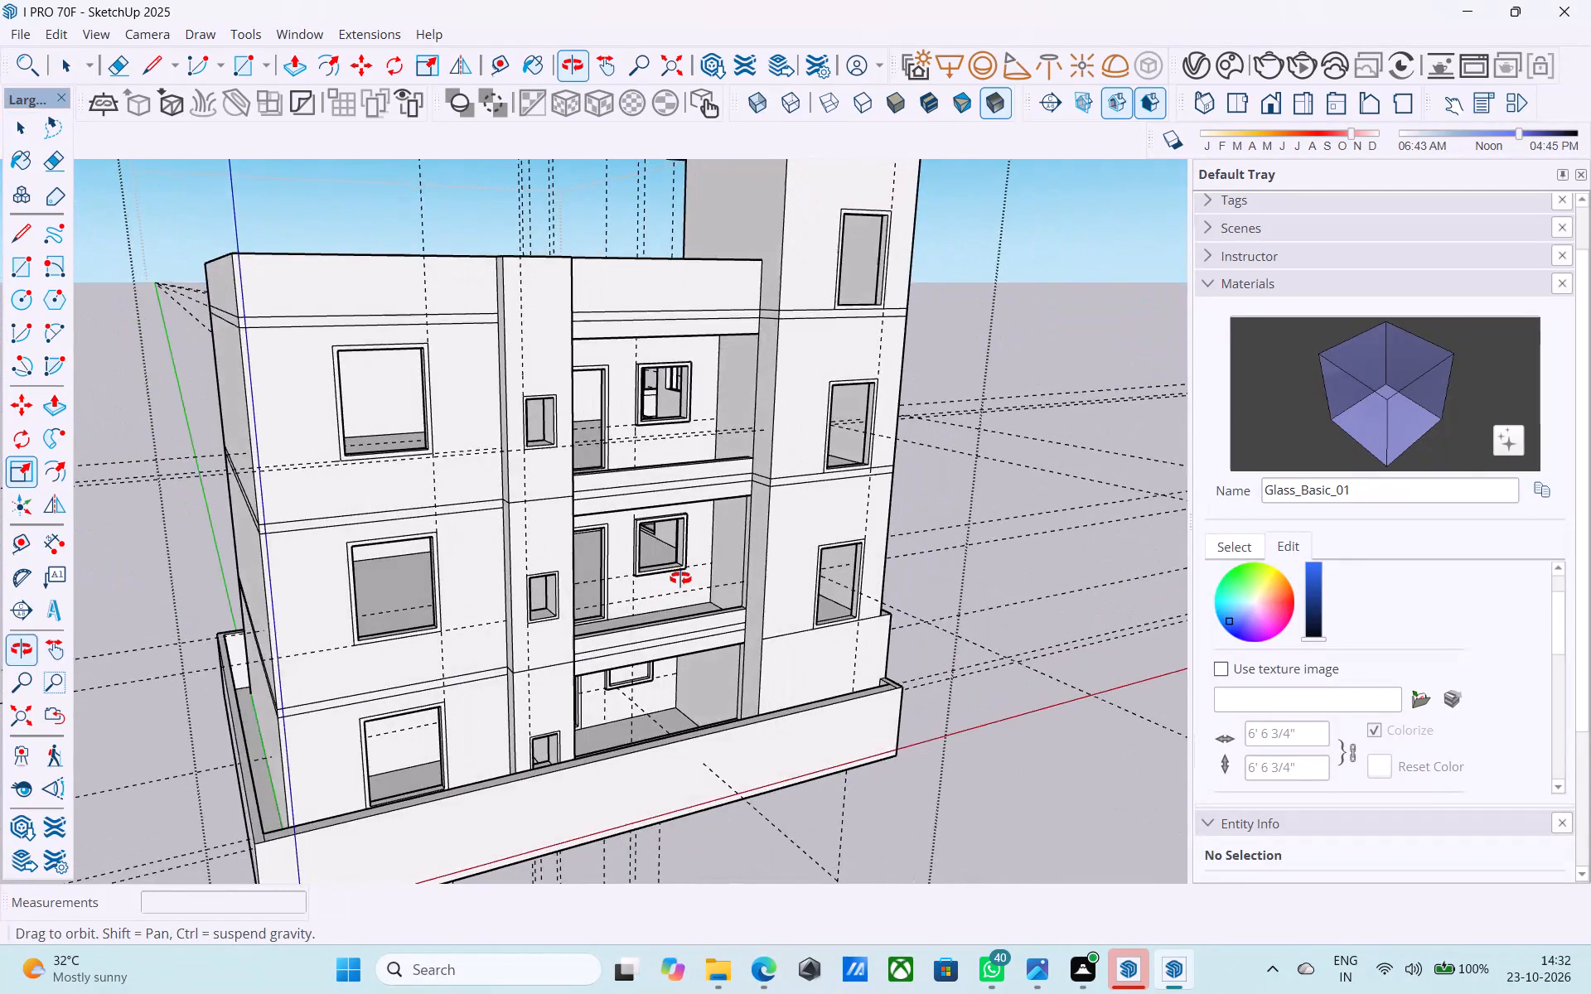
{"action": "middle_click_drag", "start_coordinate": [680, 578], "coordinate": [683, 578]}
{"action": "scroll", "coordinate": [689, 582], "scroll_direction": "up", "scroll_amount": 1}
{"action": "scroll", "coordinate": [694, 585], "scroll_direction": "down", "scroll_amount": 5}
{"action": "middle_click_drag", "start_coordinate": [906, 618], "coordinate": [381, 640]}
{"action": "scroll", "coordinate": [875, 607], "scroll_direction": "down", "scroll_amount": 4}
{"action": "middle_click_drag", "start_coordinate": [928, 635], "coordinate": [974, 576]}
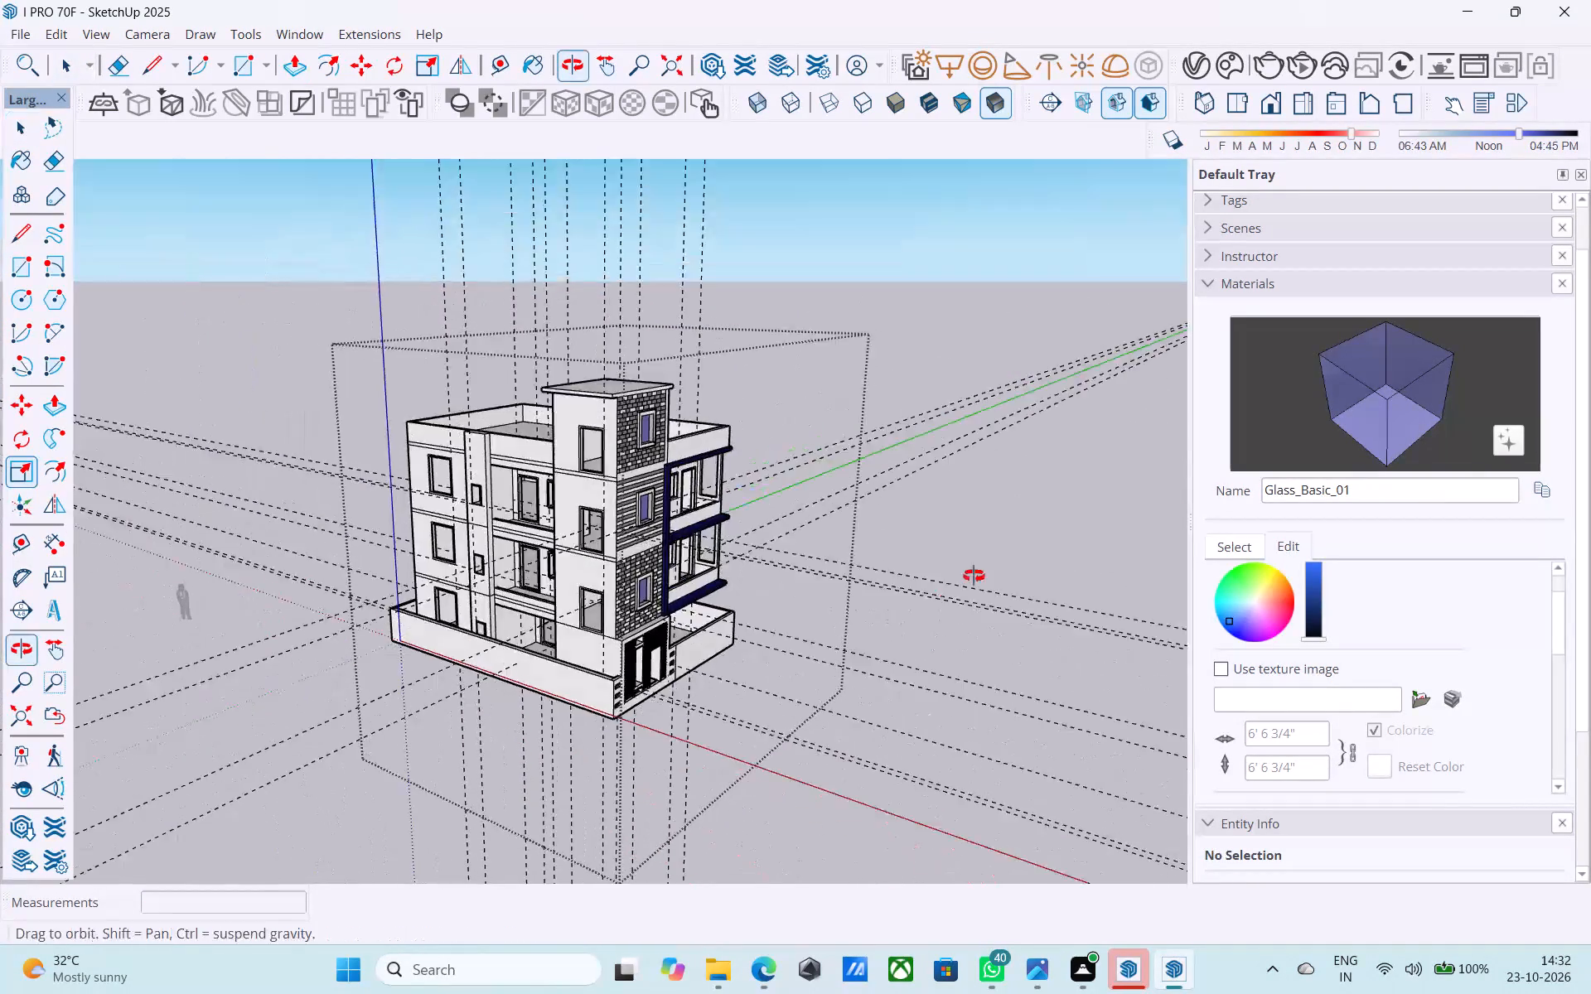
{"action": "middle_click_drag", "start_coordinate": [974, 576], "coordinate": [989, 554]}
{"action": "scroll", "coordinate": [520, 551], "scroll_direction": "up", "scroll_amount": 4}
{"action": "middle_click", "coordinate": [496, 551]}
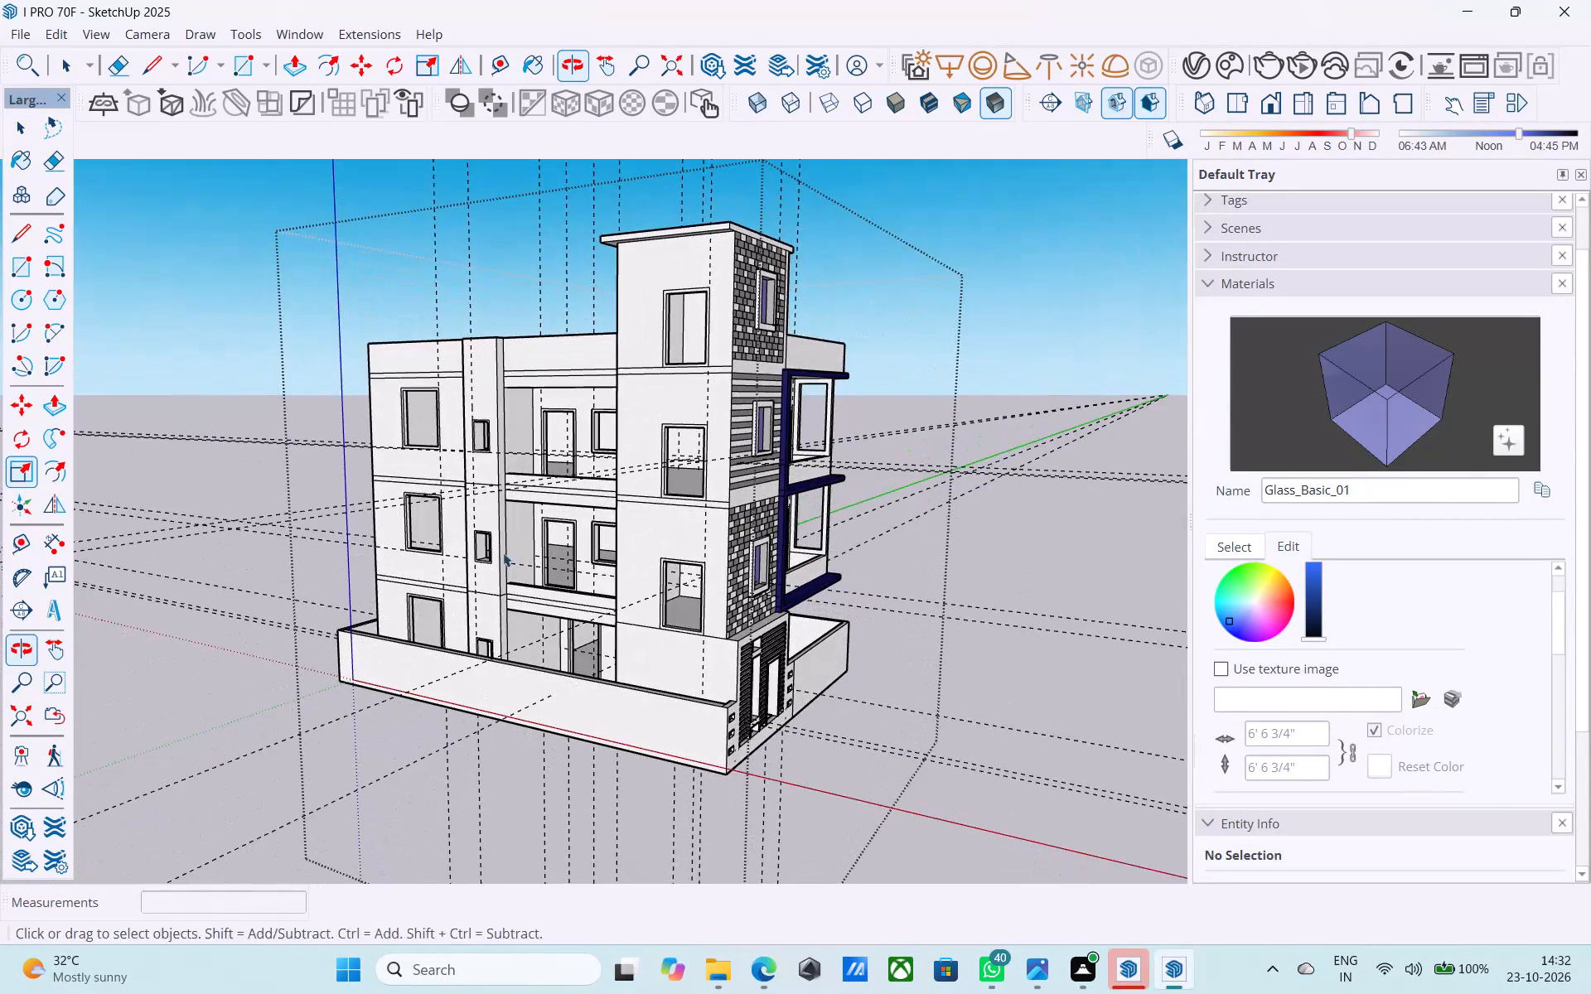
{"action": "middle_click_drag", "start_coordinate": [685, 549], "coordinate": [514, 503]}
{"action": "scroll", "coordinate": [514, 503], "scroll_direction": "down", "scroll_amount": 5}
{"action": "middle_click_drag", "start_coordinate": [515, 513], "coordinate": [699, 534]}
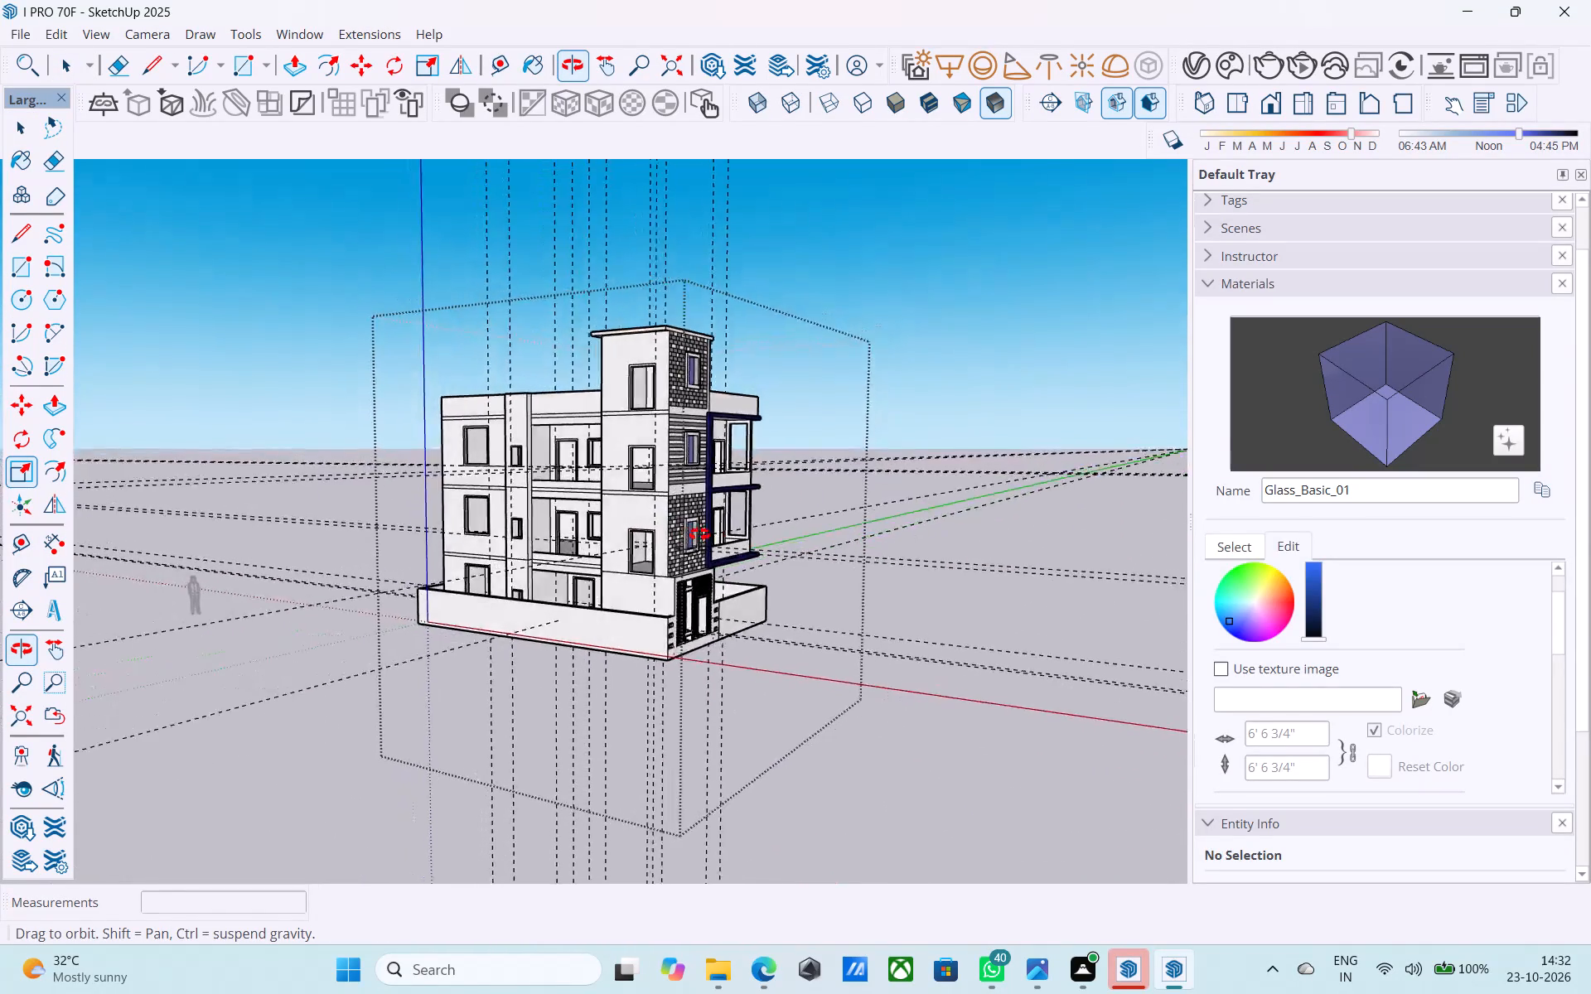
{"action": "middle_click_drag", "start_coordinate": [699, 534], "coordinate": [642, 368]}
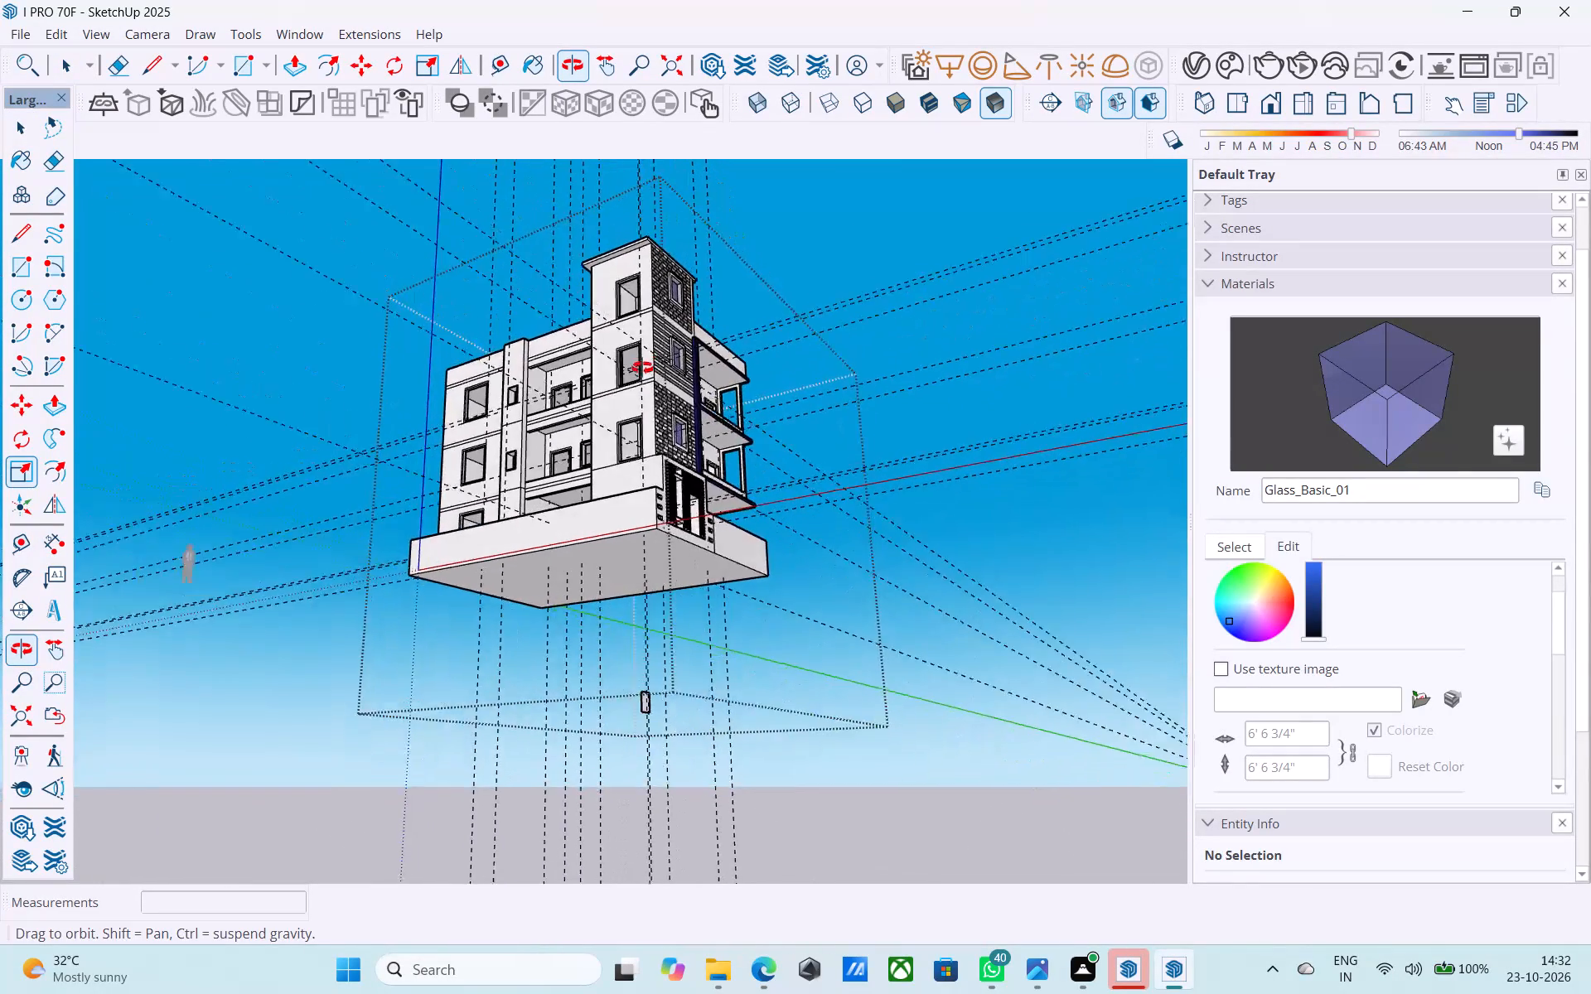
{"action": "middle_click_drag", "start_coordinate": [642, 368], "coordinate": [536, 598]}
{"action": "scroll", "coordinate": [536, 598], "scroll_direction": "up", "scroll_amount": 1}
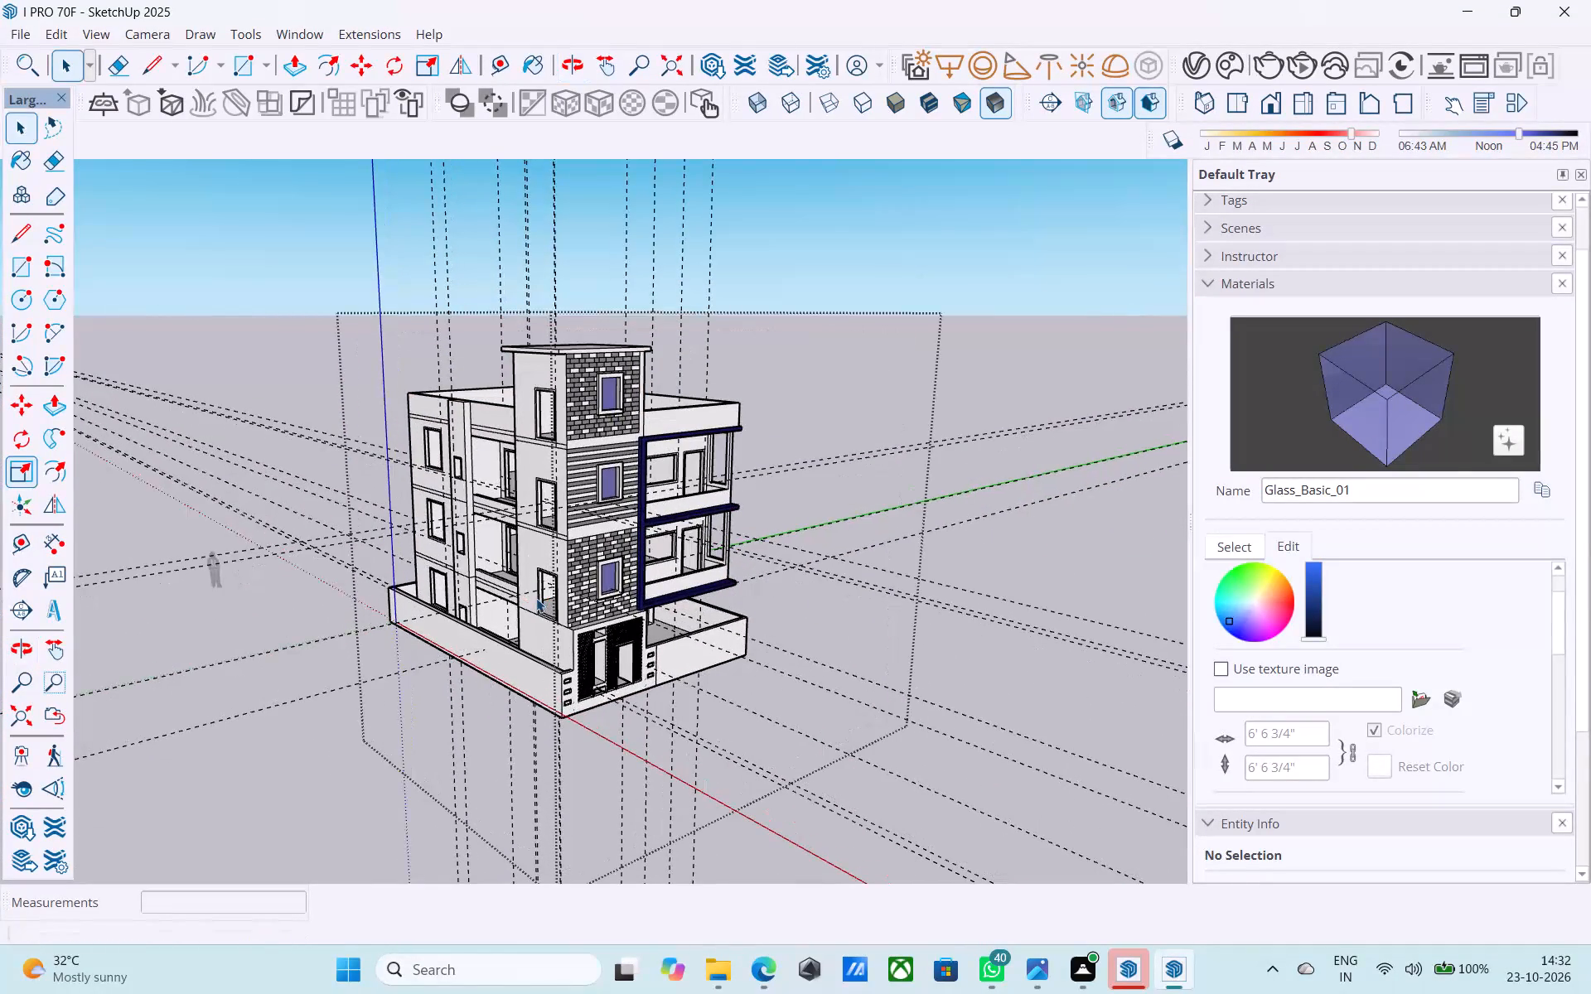
{"action": "middle_click", "coordinate": [536, 598]}
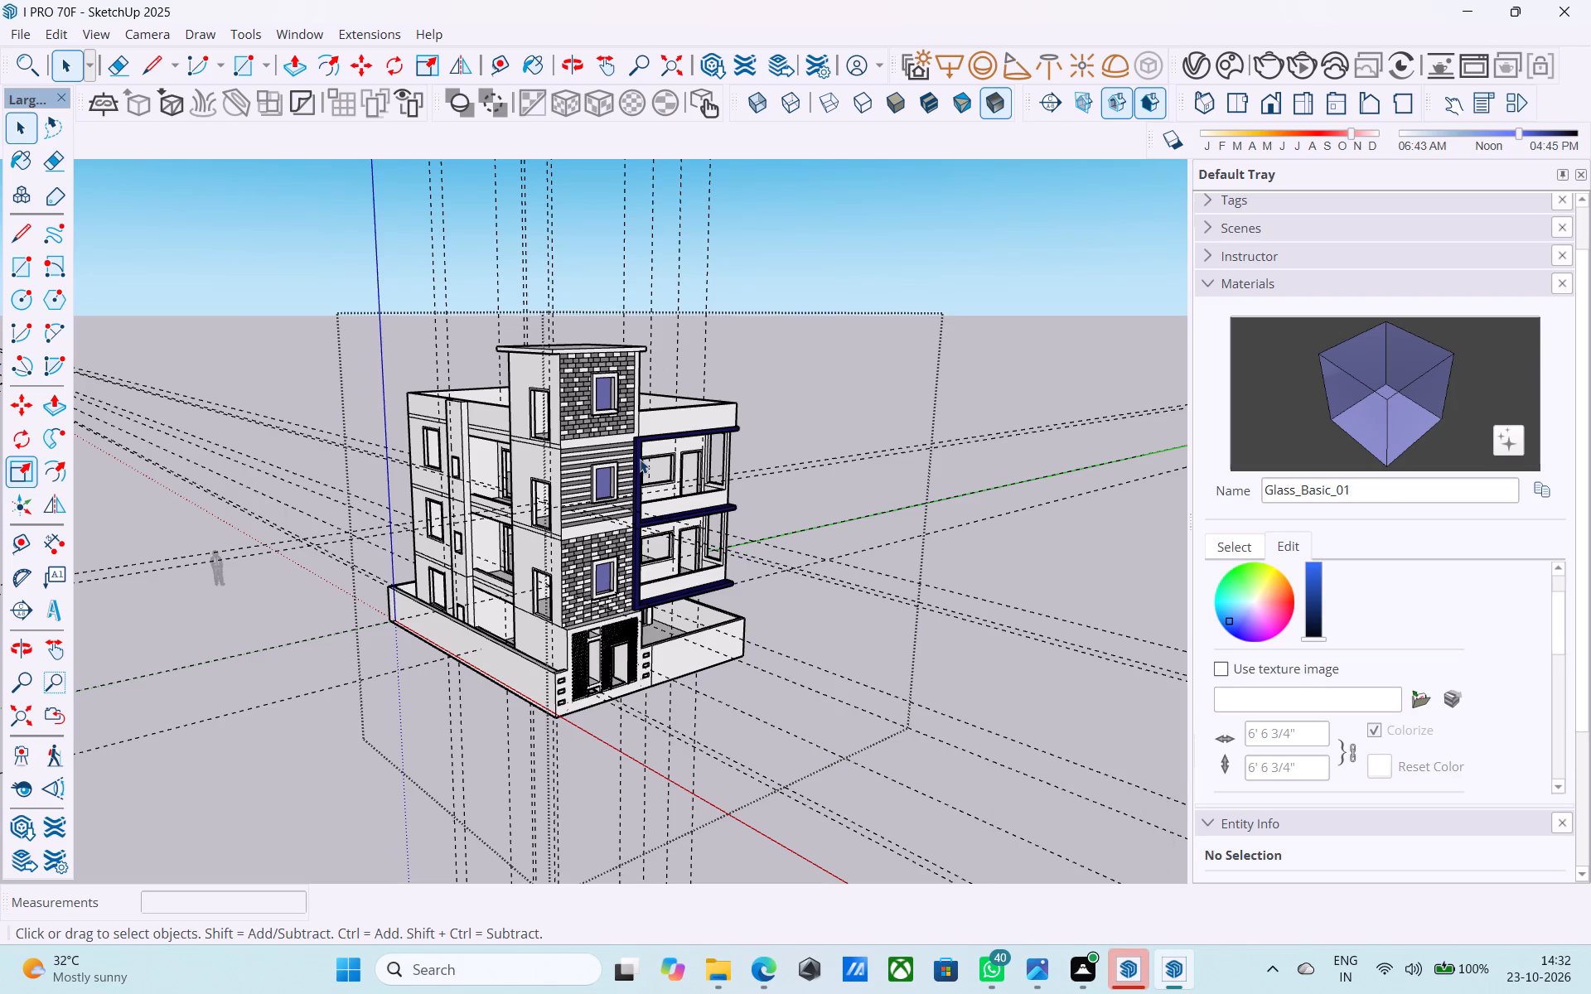
Erase all the dashed construction guides around the building.
{"action": "scroll", "coordinate": [640, 461], "scroll_direction": "down", "scroll_amount": 4}
{"action": "middle_click_drag", "start_coordinate": [640, 462], "coordinate": [674, 499]}
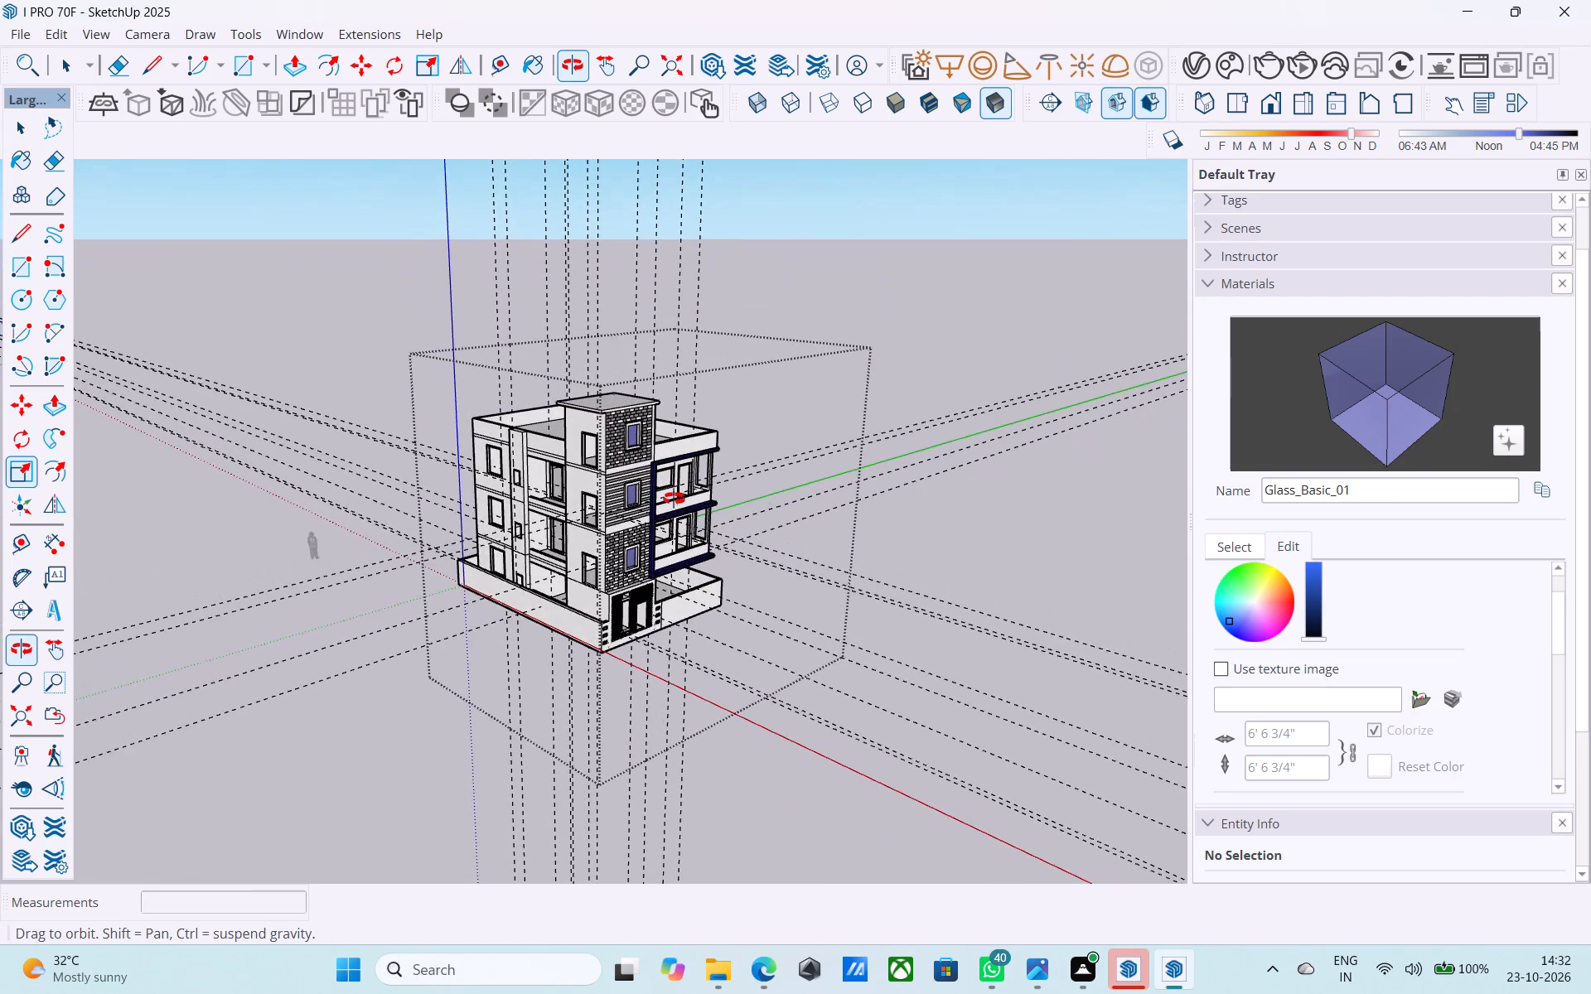
{"action": "middle_click_drag", "start_coordinate": [674, 499], "coordinate": [674, 500]}
{"action": "key", "text": "e"}
{"action": "left_click_drag", "start_coordinate": [395, 345], "coordinate": [418, 670]}
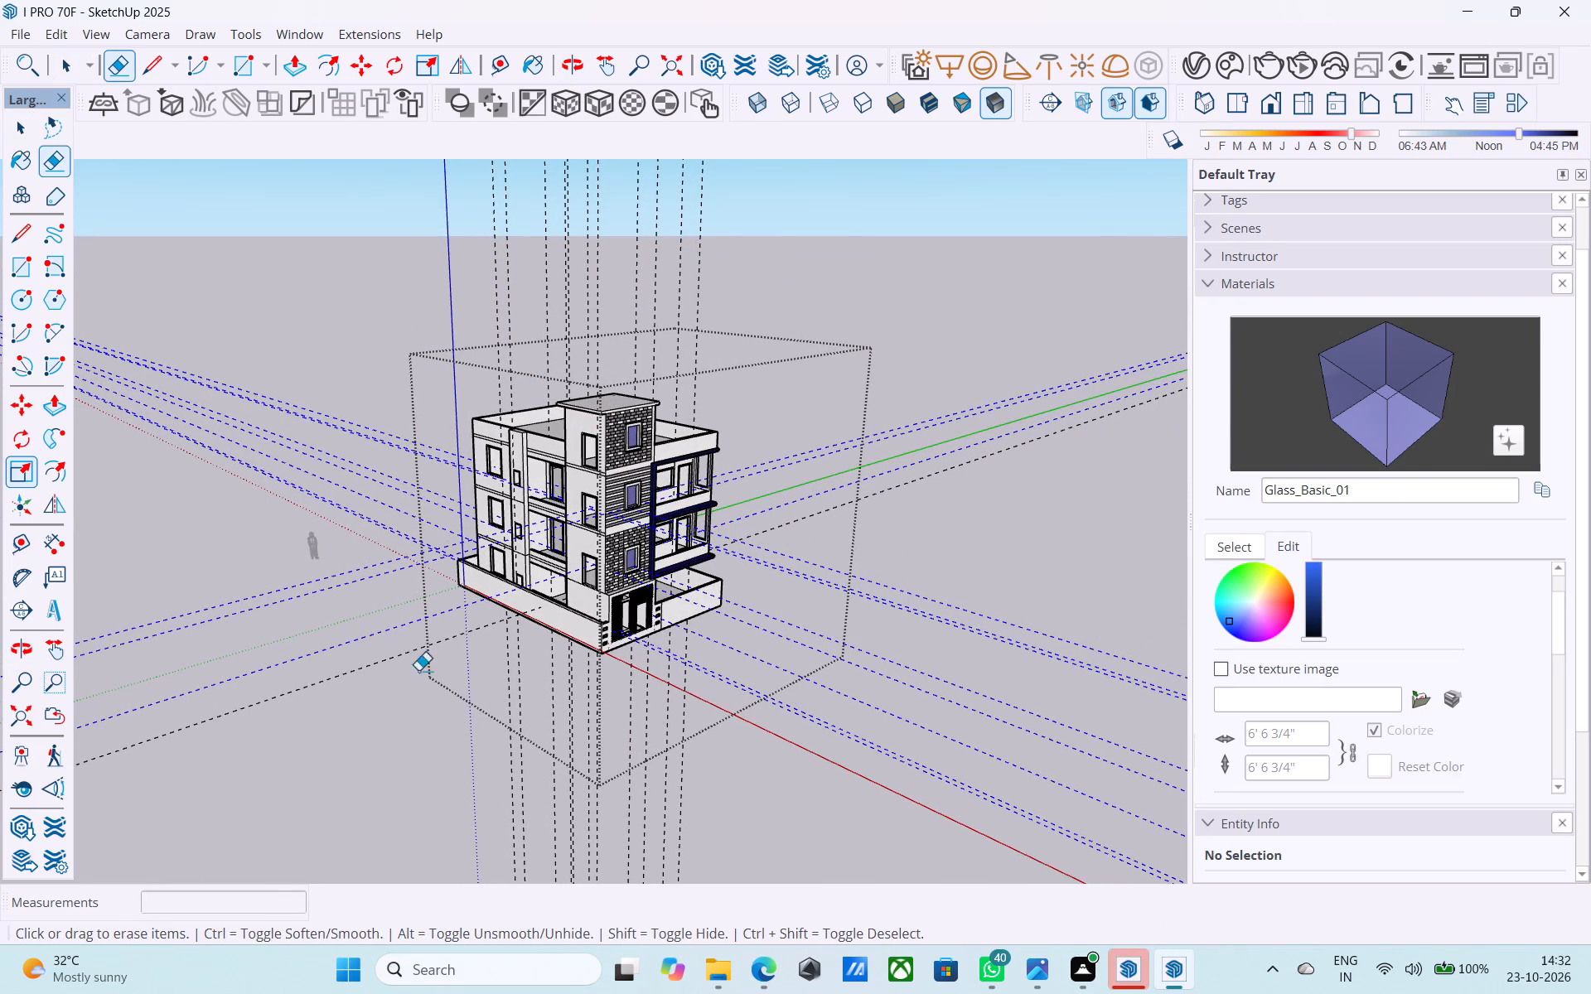
{"action": "left_click_drag", "start_coordinate": [418, 670], "coordinate": [757, 673]}
{"action": "key", "text": "space"}
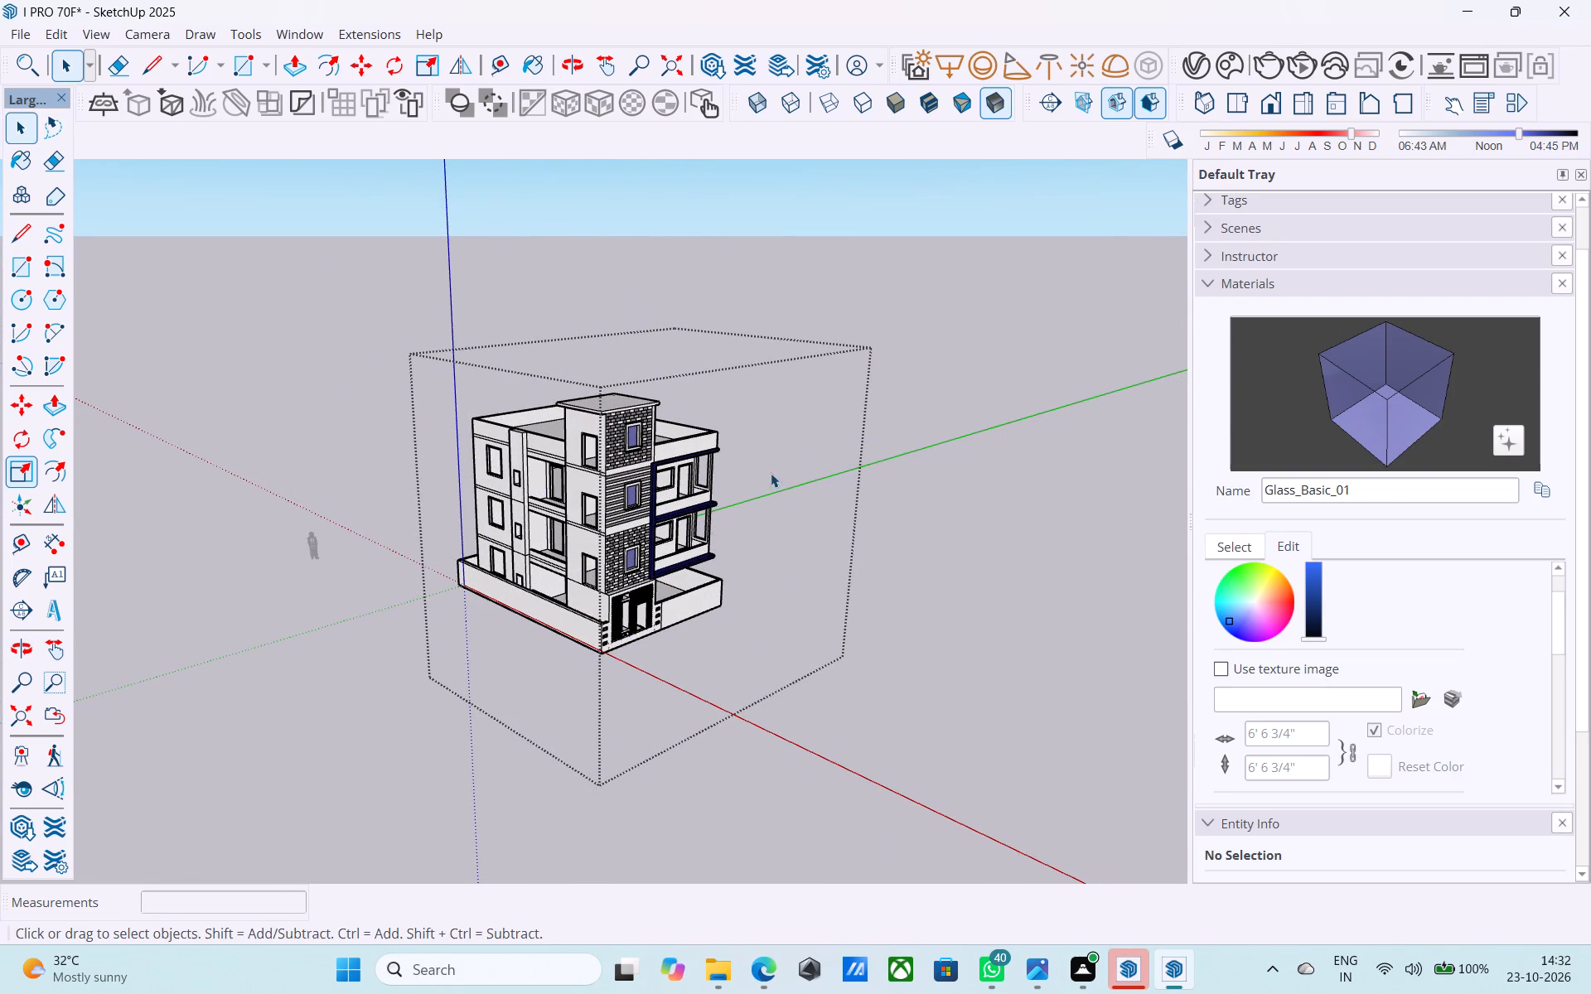
Save the model.
{"action": "key", "text": "ctrl+s"}
{"action": "key", "text": "space"}
Review the window side, the front facade and the balcony side wall openings of the cleaned-up building.
{"action": "scroll", "coordinate": [631, 529], "scroll_direction": "up", "scroll_amount": 4}
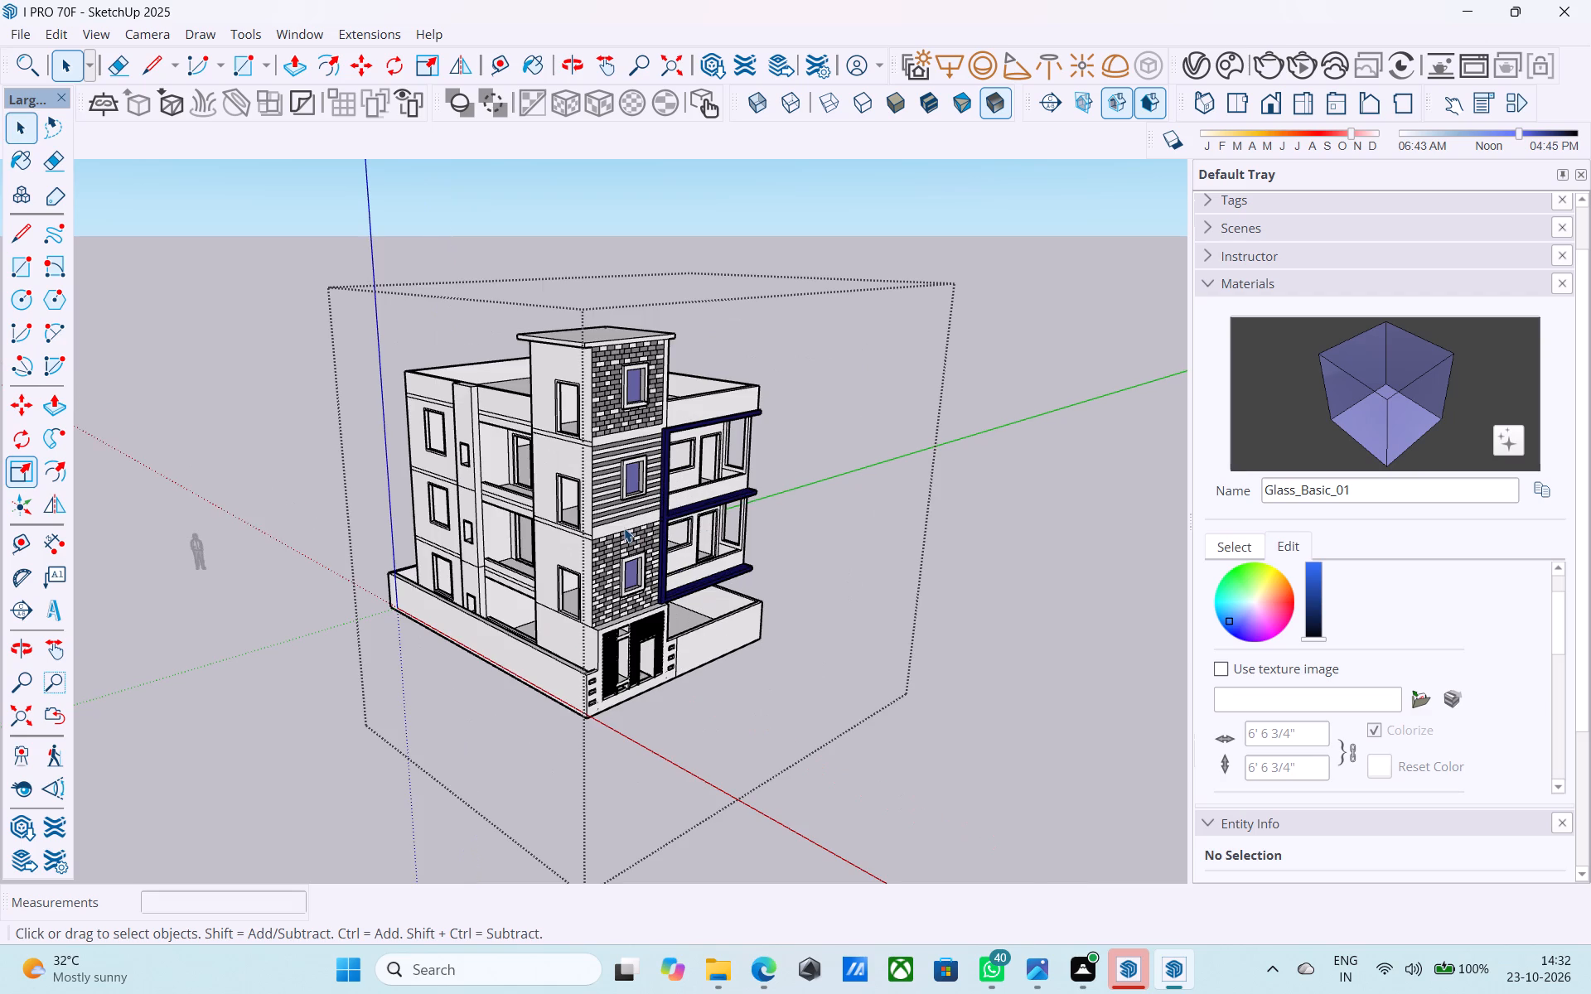
{"action": "left_click", "coordinate": [852, 493]}
{"action": "scroll", "coordinate": [683, 561], "scroll_direction": "up", "scroll_amount": 6}
{"action": "middle_click_drag", "start_coordinate": [642, 561], "coordinate": [563, 498]}
{"action": "scroll", "coordinate": [563, 499], "scroll_direction": "down", "scroll_amount": 6}
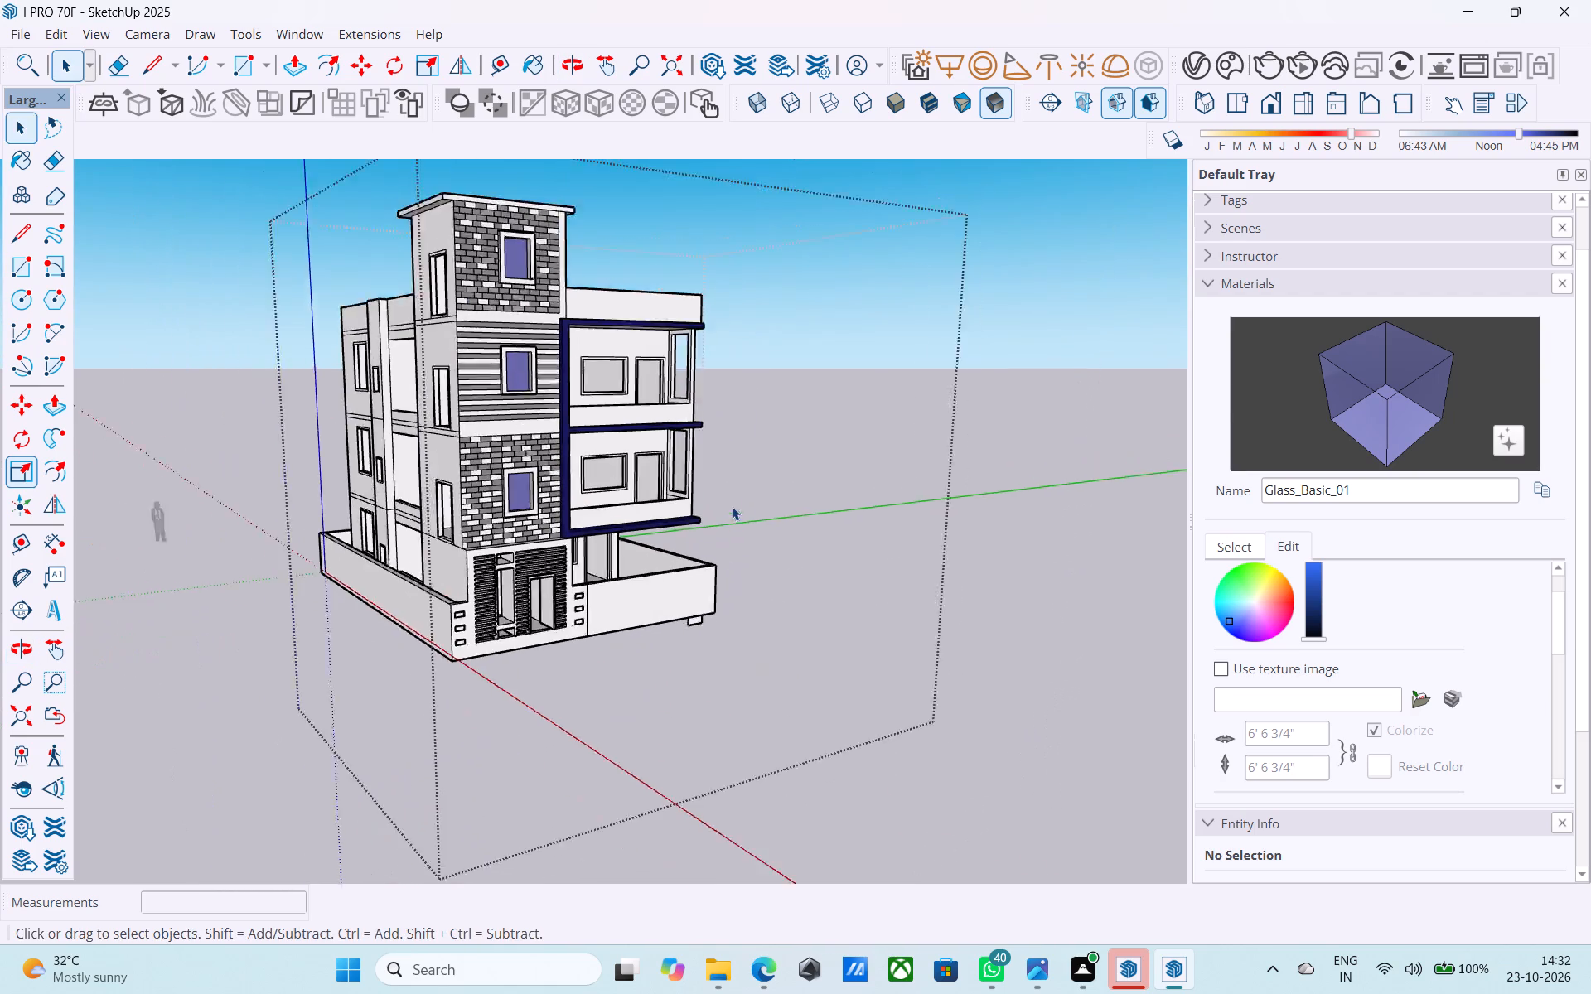
{"action": "scroll", "coordinate": [732, 506], "scroll_direction": "down", "scroll_amount": 2}
{"action": "middle_click_drag", "start_coordinate": [722, 515], "coordinate": [640, 510]}
{"action": "scroll", "coordinate": [502, 514], "scroll_direction": "up", "scroll_amount": 7}
{"action": "middle_click_drag", "start_coordinate": [491, 504], "coordinate": [738, 485]}
{"action": "scroll", "coordinate": [670, 467], "scroll_direction": "up", "scroll_amount": 1}
{"action": "middle_click_drag", "start_coordinate": [501, 464], "coordinate": [772, 509]}
{"action": "middle_click_drag", "start_coordinate": [849, 490], "coordinate": [627, 553], "text": "shift"}
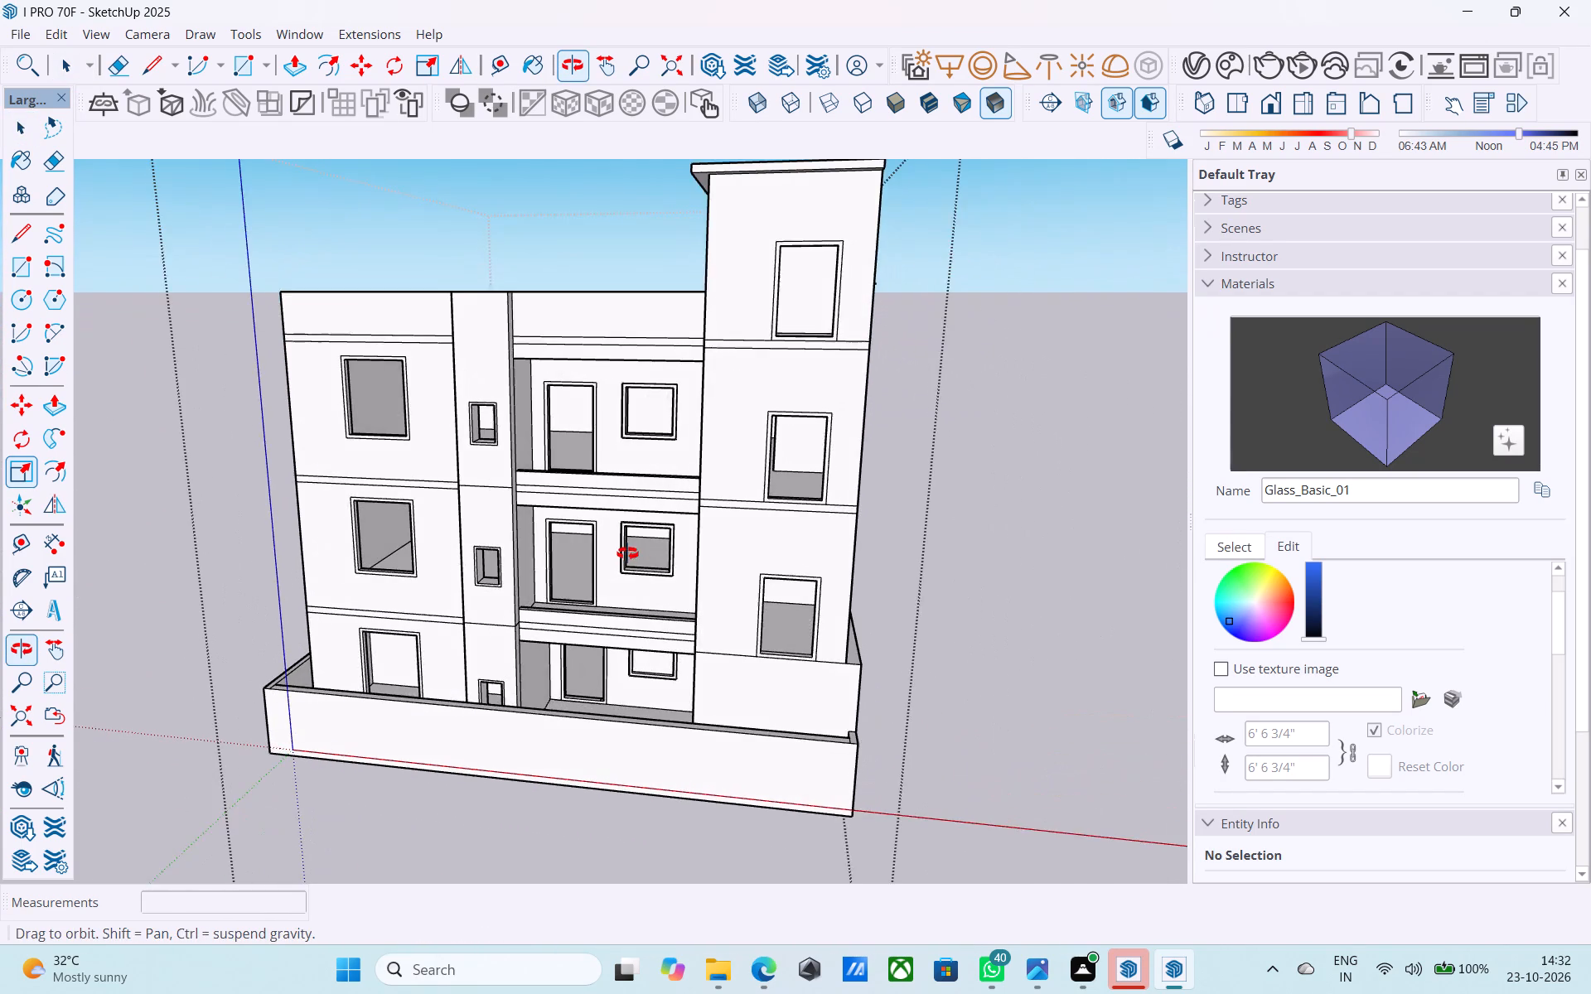
{"action": "middle_click_drag", "start_coordinate": [627, 553], "coordinate": [626, 554], "text": "shift"}
{"action": "scroll", "coordinate": [510, 601], "scroll_direction": "down", "scroll_amount": 4}
{"action": "middle_click_drag", "start_coordinate": [521, 587], "coordinate": [430, 591]}
{"action": "middle_click_drag", "start_coordinate": [644, 539], "coordinate": [462, 565]}
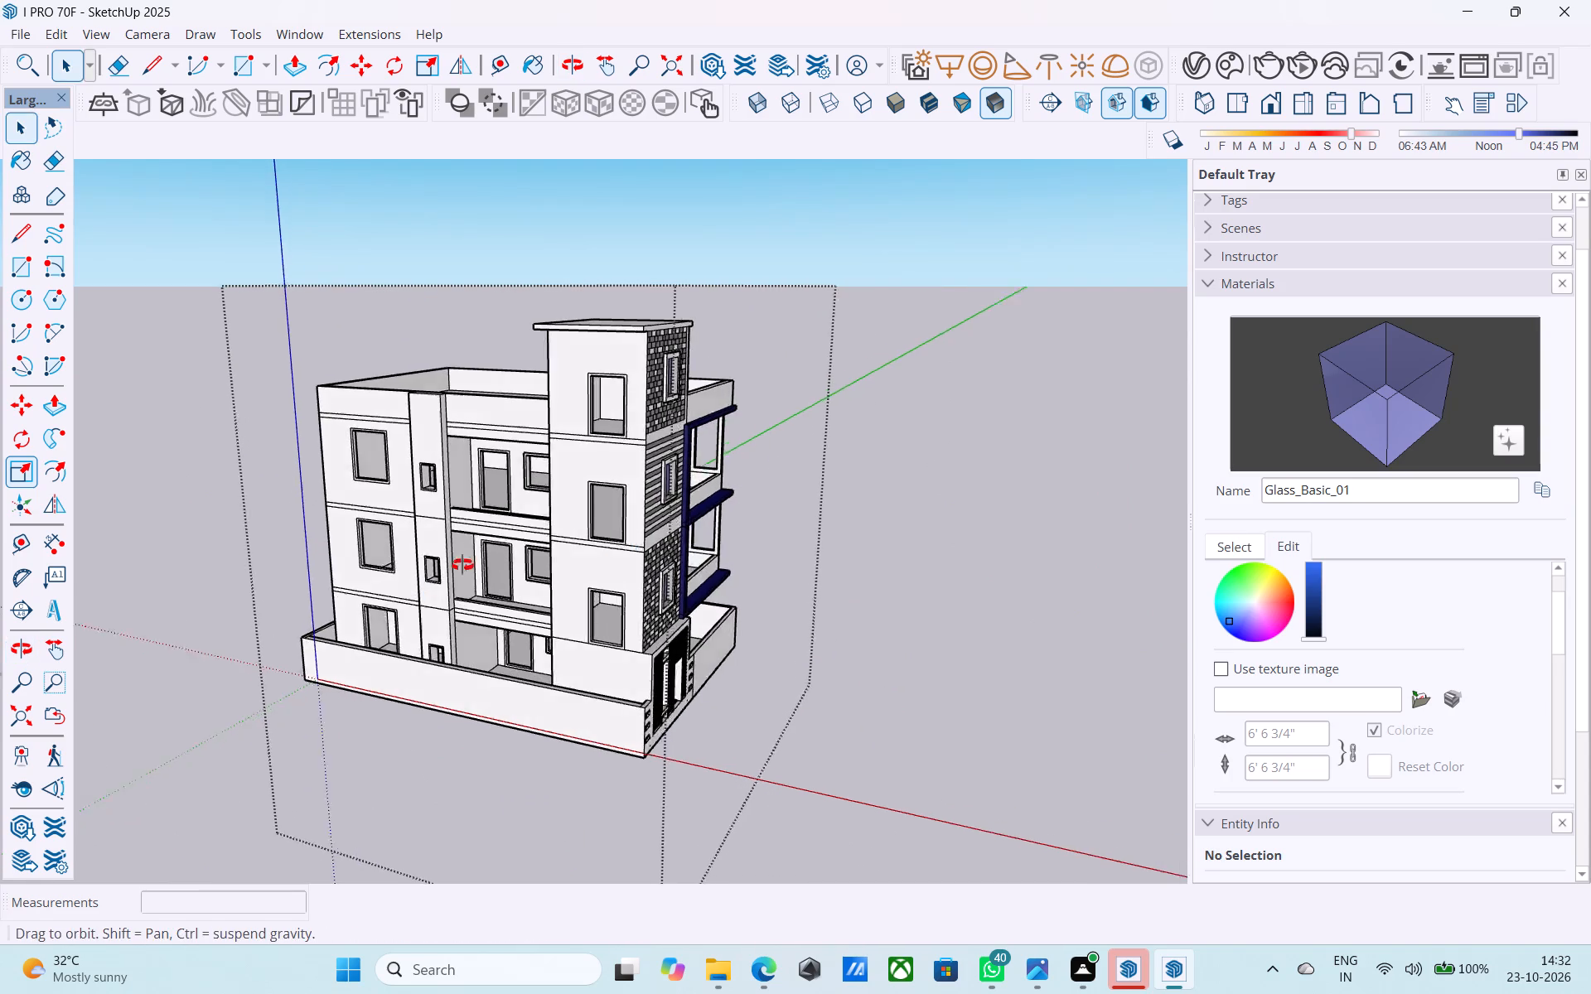
{"action": "middle_click_drag", "start_coordinate": [462, 565], "coordinate": [144, 569]}
{"action": "scroll", "coordinate": [436, 569], "scroll_direction": "up", "scroll_amount": 4}
{"action": "middle_click_drag", "start_coordinate": [434, 576], "coordinate": [485, 599], "text": "shift"}
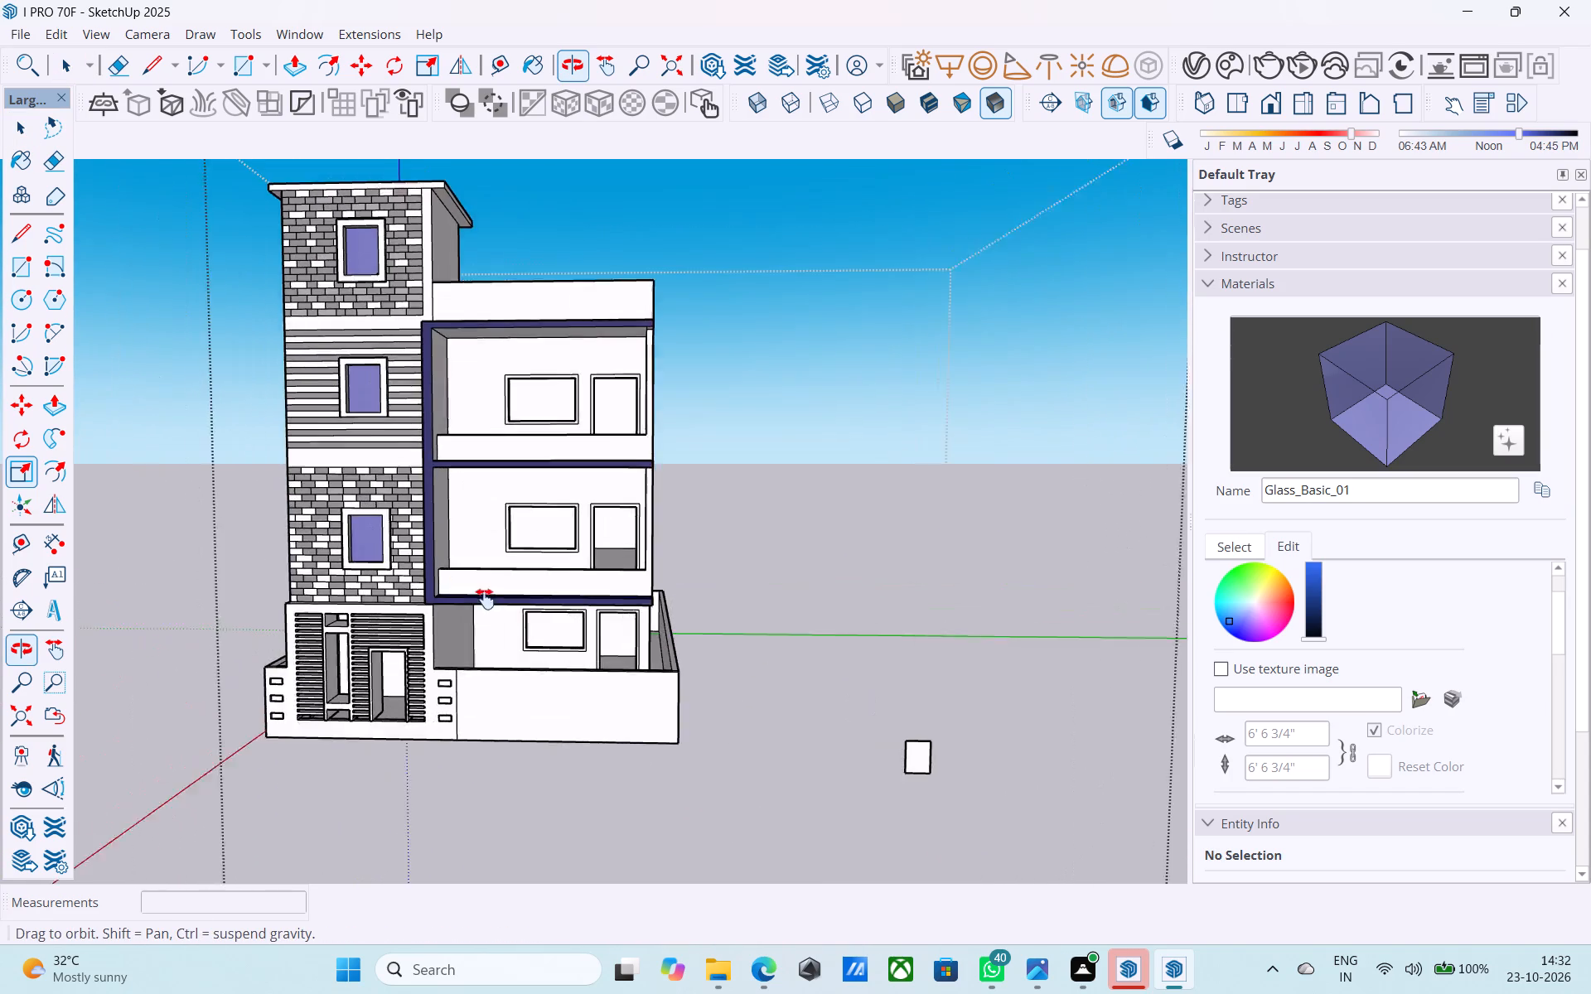
{"action": "middle_click_drag", "start_coordinate": [485, 599], "coordinate": [486, 601], "text": "shift"}
{"action": "scroll", "coordinate": [571, 535], "scroll_direction": "up", "scroll_amount": 4}
{"action": "middle_click_drag", "start_coordinate": [660, 513], "coordinate": [961, 572]}
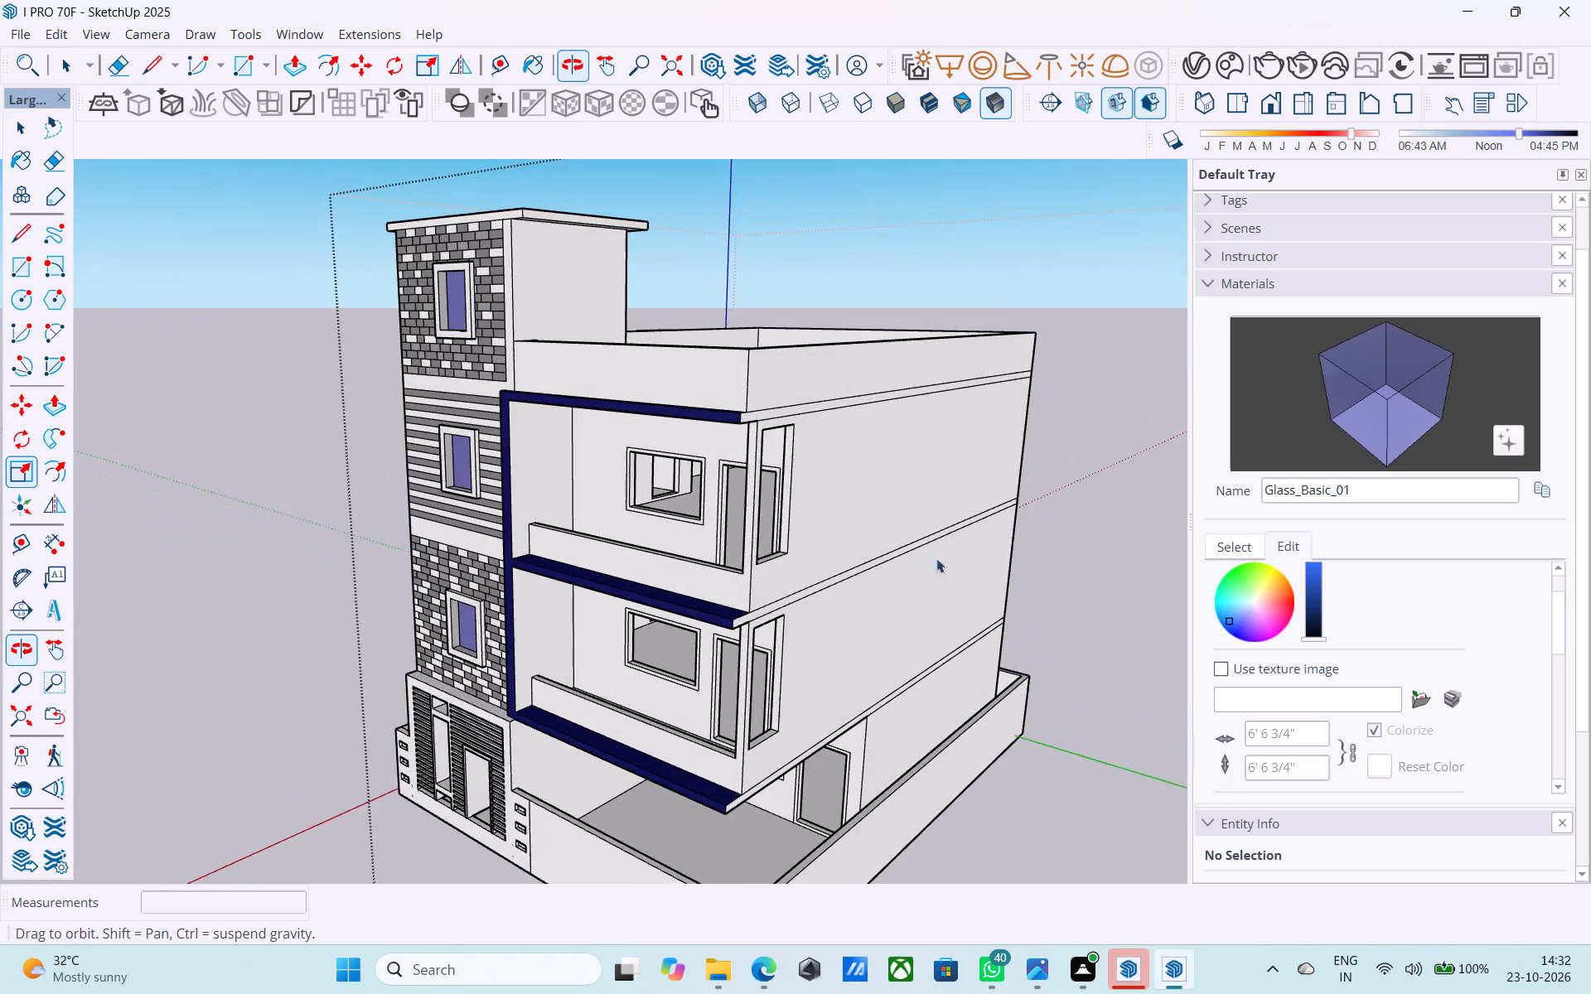
Offset the inner jamb face of the top-floor balcony side opening 2" inward.
{"action": "scroll", "coordinate": [757, 489], "scroll_direction": "up", "scroll_amount": 4}
{"action": "middle_click_drag", "start_coordinate": [758, 482], "coordinate": [589, 232], "text": "shift"}
{"action": "scroll", "coordinate": [563, 305], "scroll_direction": "up", "scroll_amount": 4}
{"action": "middle_click_drag", "start_coordinate": [580, 274], "coordinate": [543, 410], "text": "shift"}
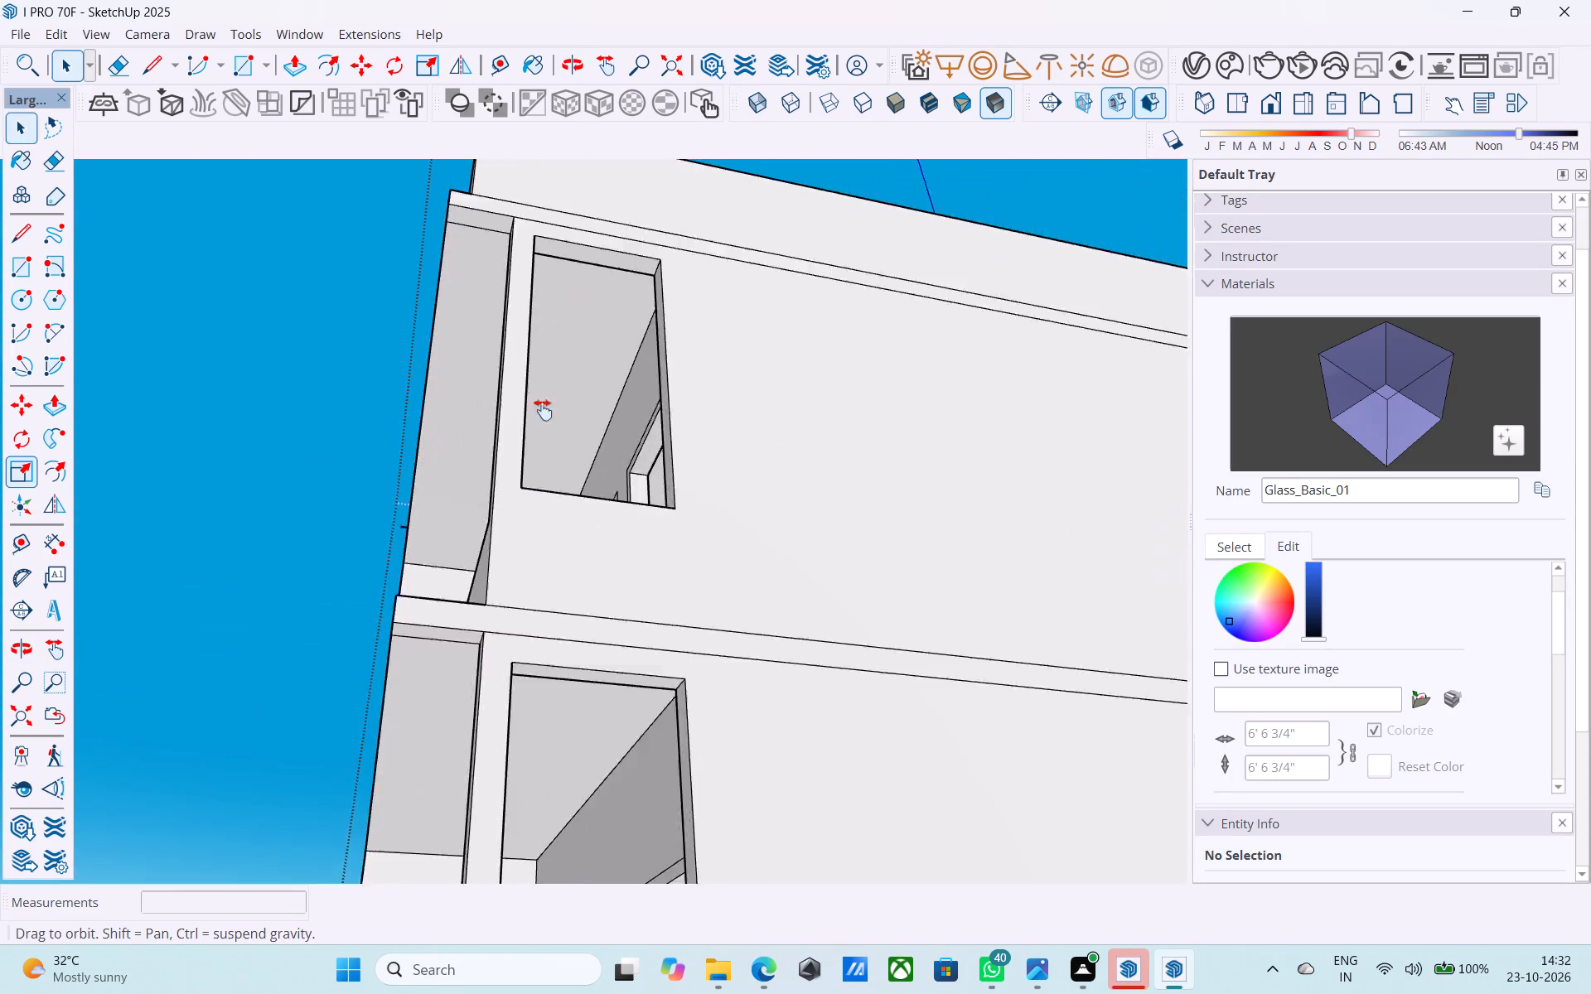
{"action": "middle_click_drag", "start_coordinate": [543, 410], "coordinate": [830, 728], "text": "shift"}
{"action": "middle_click_drag", "start_coordinate": [752, 666], "coordinate": [713, 556], "text": "shift"}
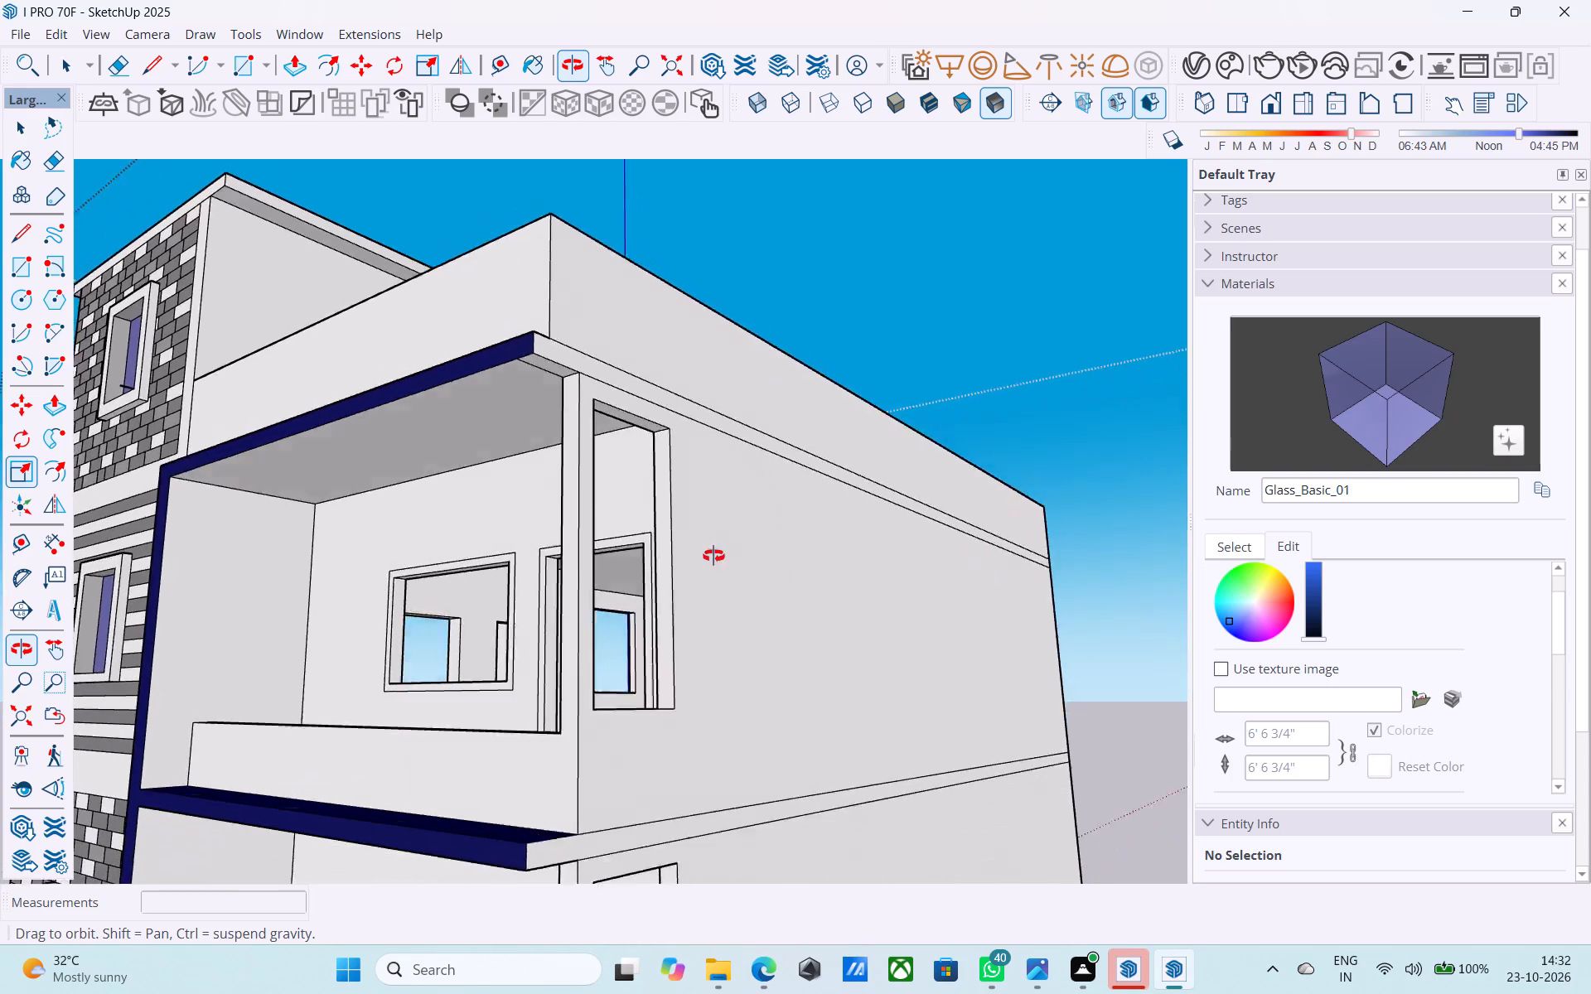
{"action": "middle_click_drag", "start_coordinate": [713, 556], "coordinate": [715, 594], "text": "shift"}
{"action": "middle_click_drag", "start_coordinate": [675, 577], "coordinate": [635, 512], "text": "shift"}
{"action": "scroll", "coordinate": [683, 559], "scroll_direction": "up", "scroll_amount": 1}
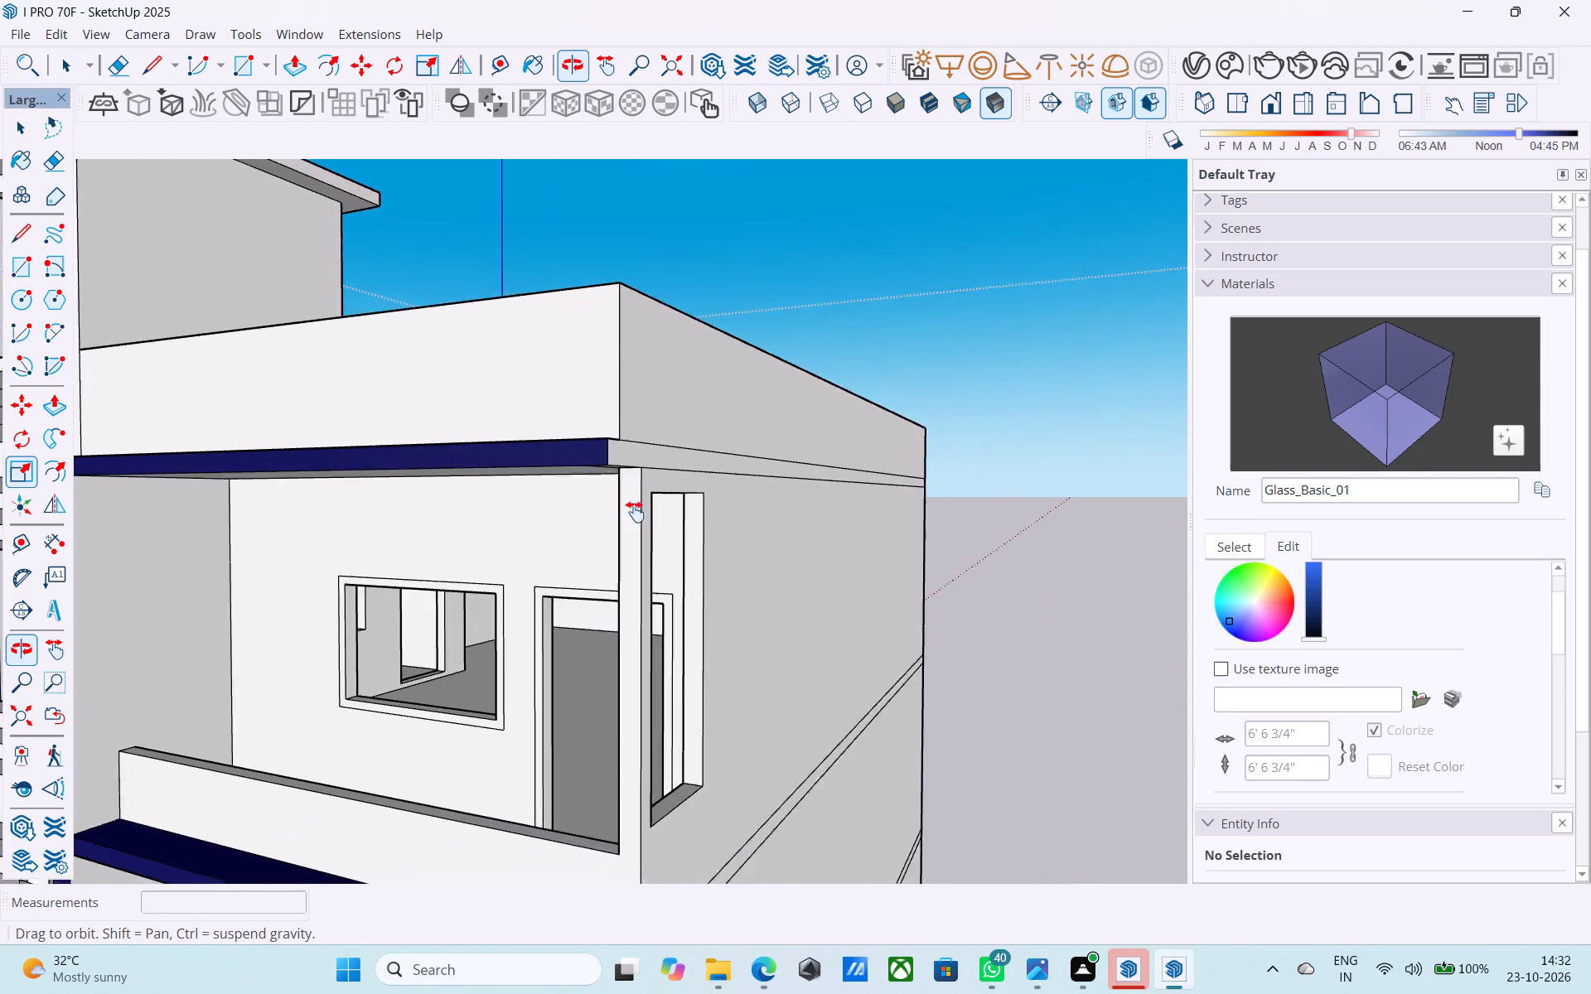
{"action": "middle_click_drag", "start_coordinate": [635, 512], "coordinate": [659, 508], "text": "shift"}
{"action": "scroll", "coordinate": [659, 508], "scroll_direction": "up", "scroll_amount": 4}
{"action": "middle_click_drag", "start_coordinate": [657, 499], "coordinate": [672, 456]}
{"action": "scroll", "coordinate": [672, 456], "scroll_direction": "up", "scroll_amount": 6}
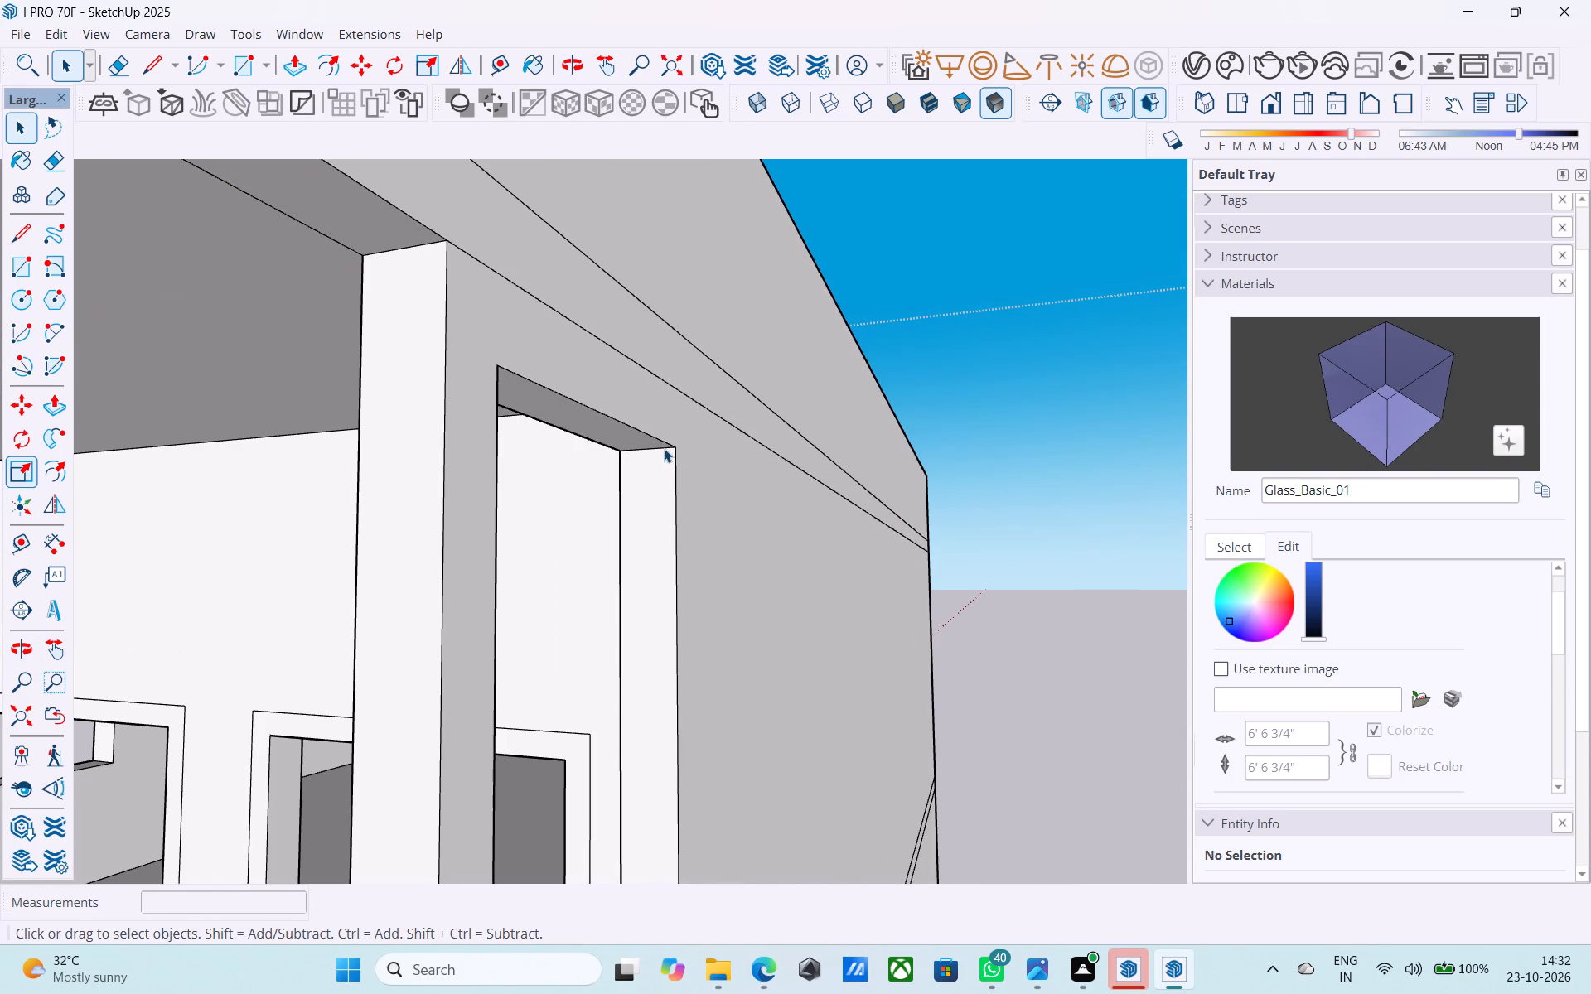
{"action": "left_click", "coordinate": [664, 448]}
{"action": "left_click", "coordinate": [651, 495]}
{"action": "key", "text": "f"}
{"action": "left_click", "coordinate": [651, 495]}
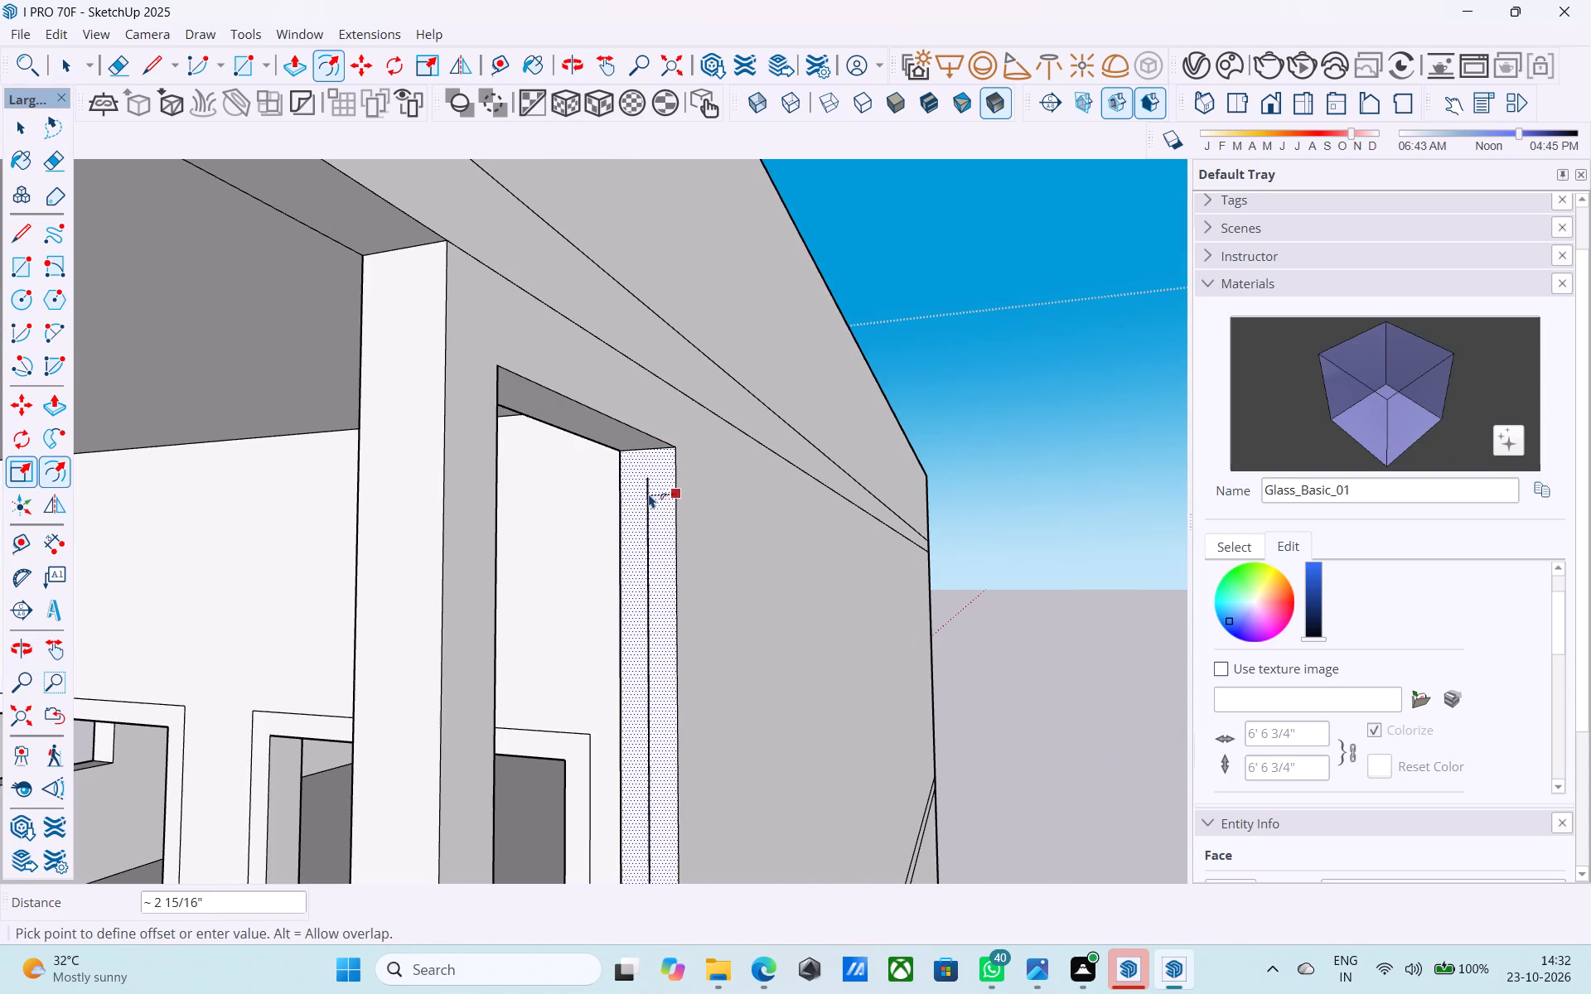
{"action": "key", "text": "2"}
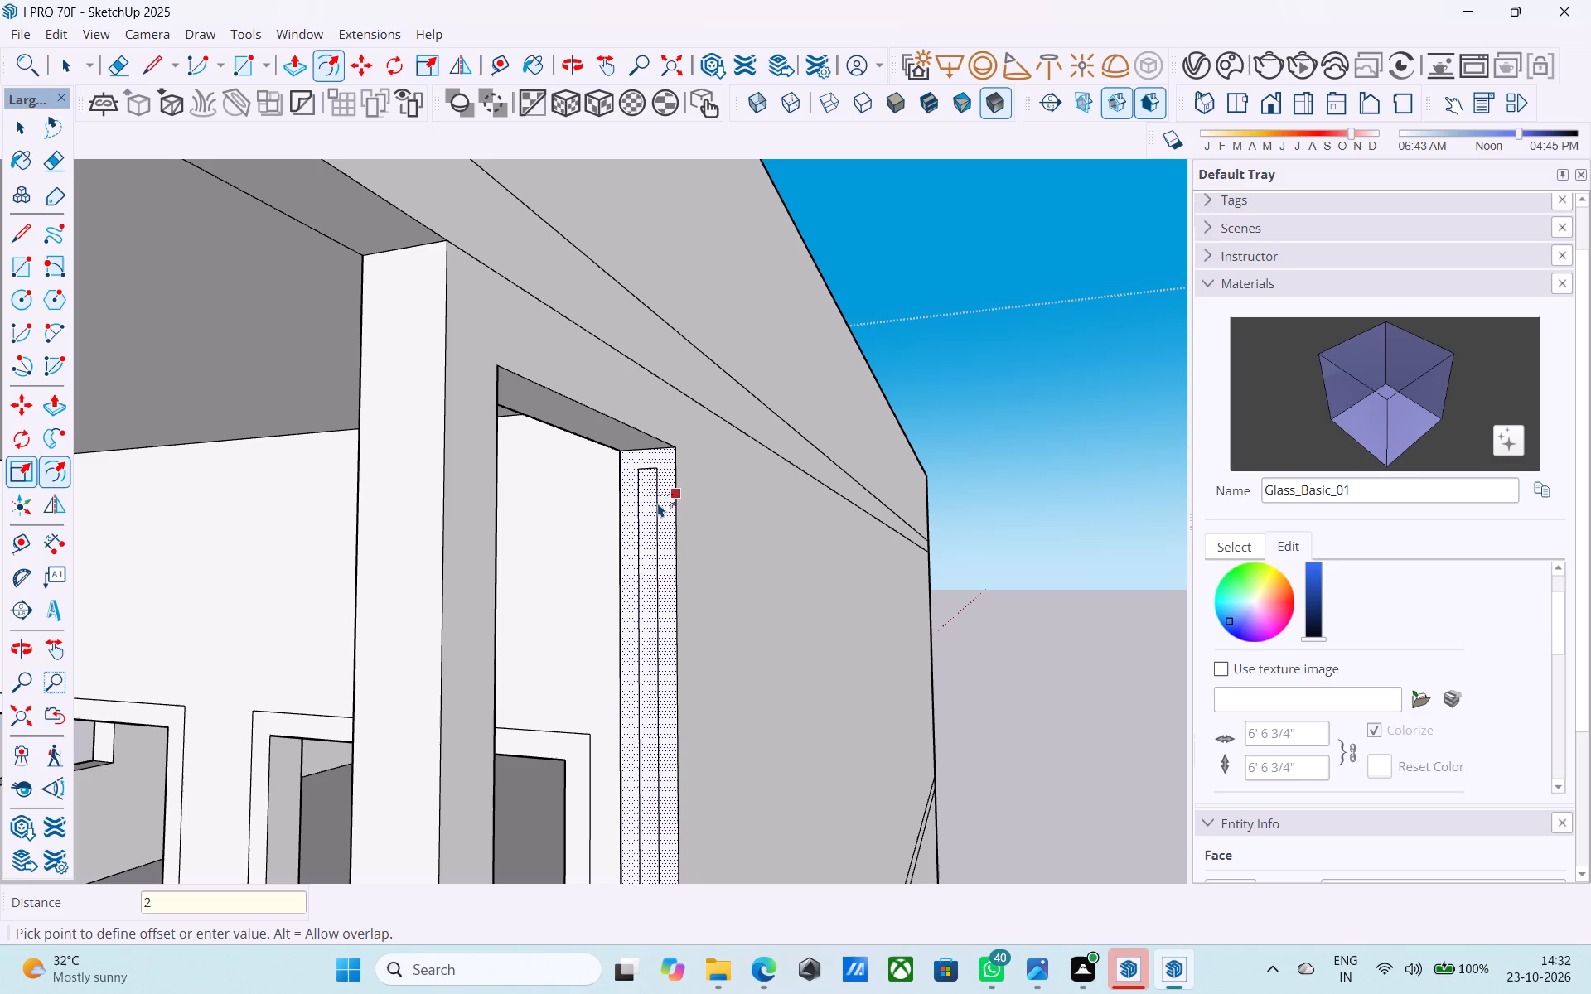
{"action": "key", "text": "shift+quotedbl"}
{"action": "key", "text": "Return"}
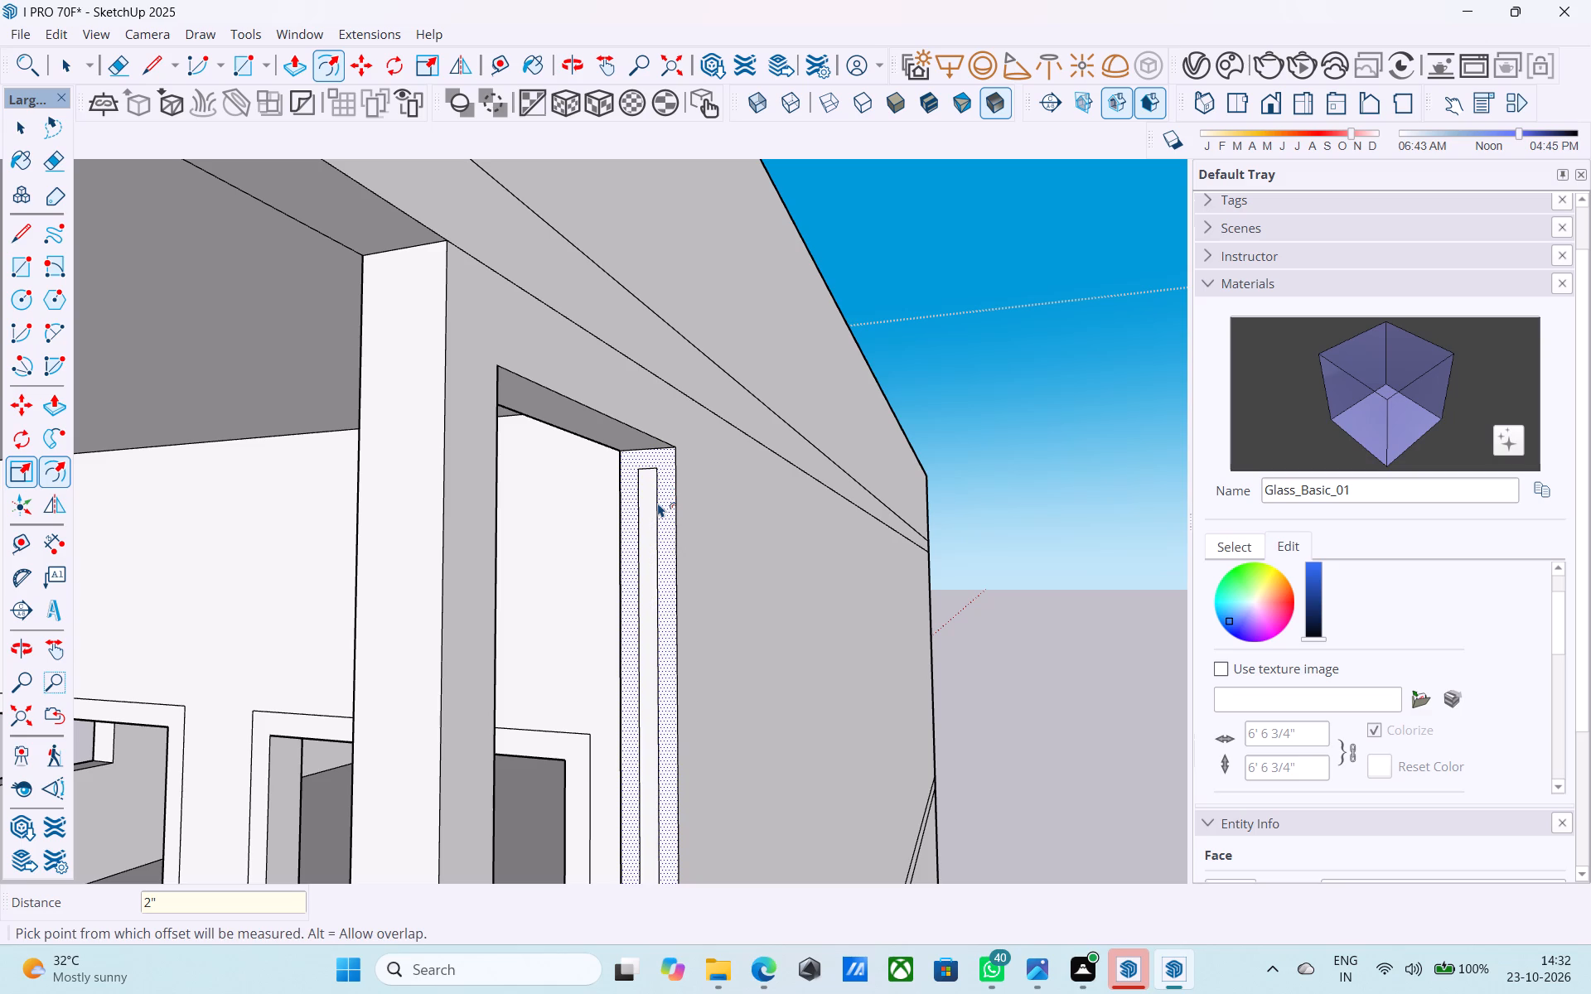
{"action": "key", "text": "space"}
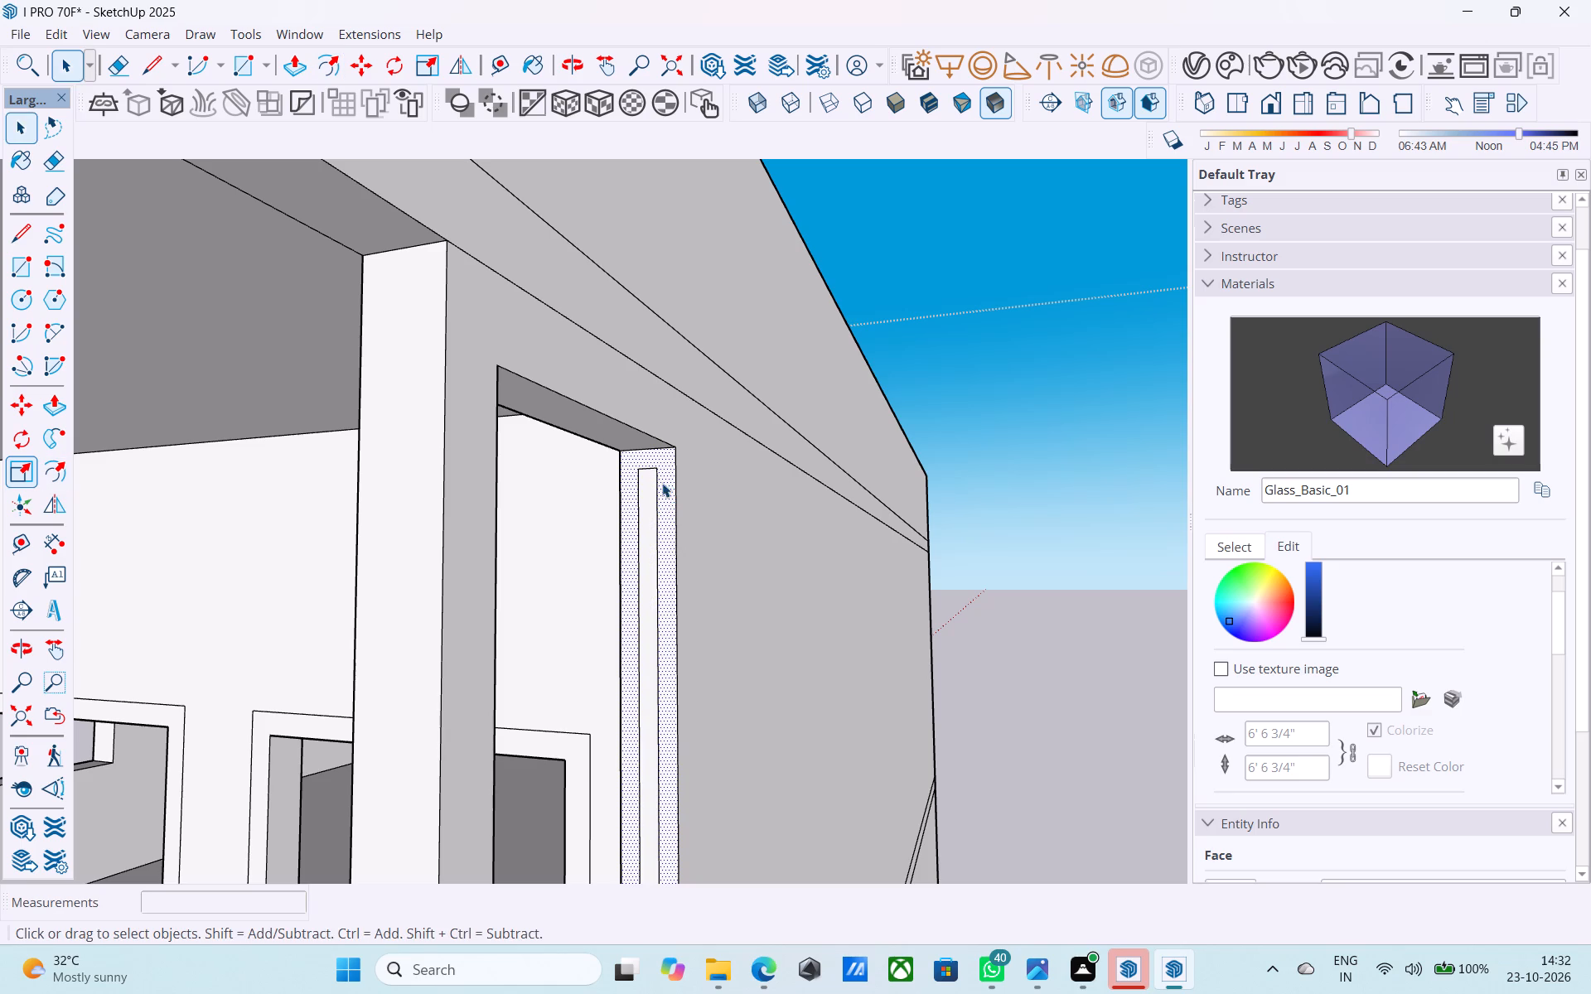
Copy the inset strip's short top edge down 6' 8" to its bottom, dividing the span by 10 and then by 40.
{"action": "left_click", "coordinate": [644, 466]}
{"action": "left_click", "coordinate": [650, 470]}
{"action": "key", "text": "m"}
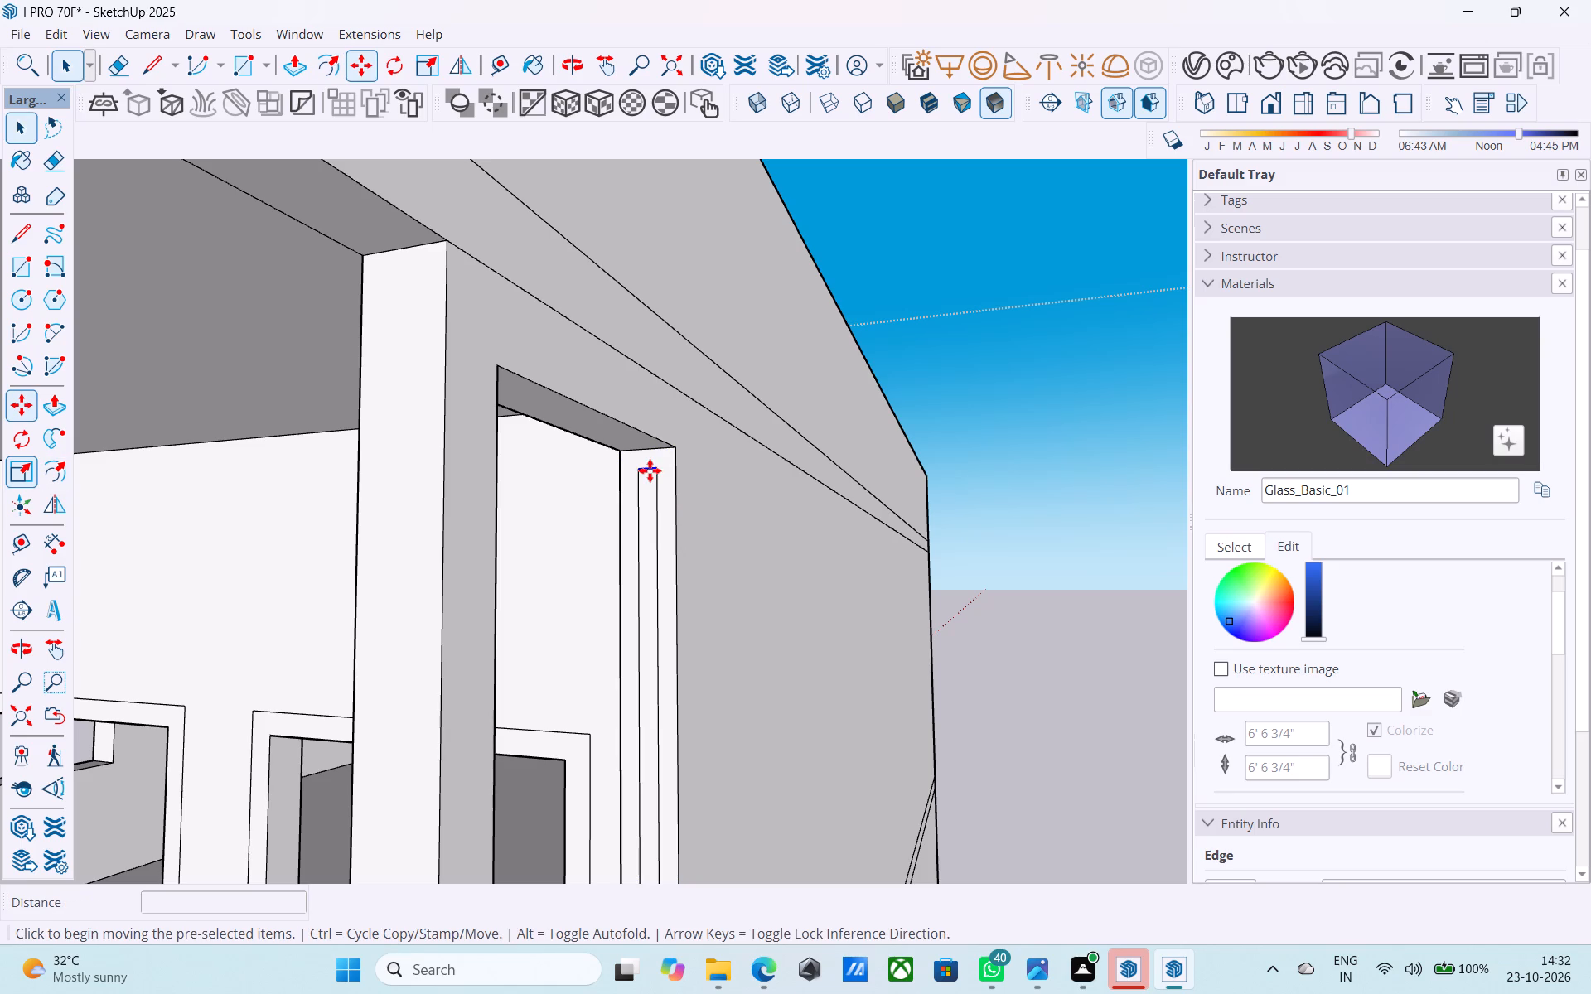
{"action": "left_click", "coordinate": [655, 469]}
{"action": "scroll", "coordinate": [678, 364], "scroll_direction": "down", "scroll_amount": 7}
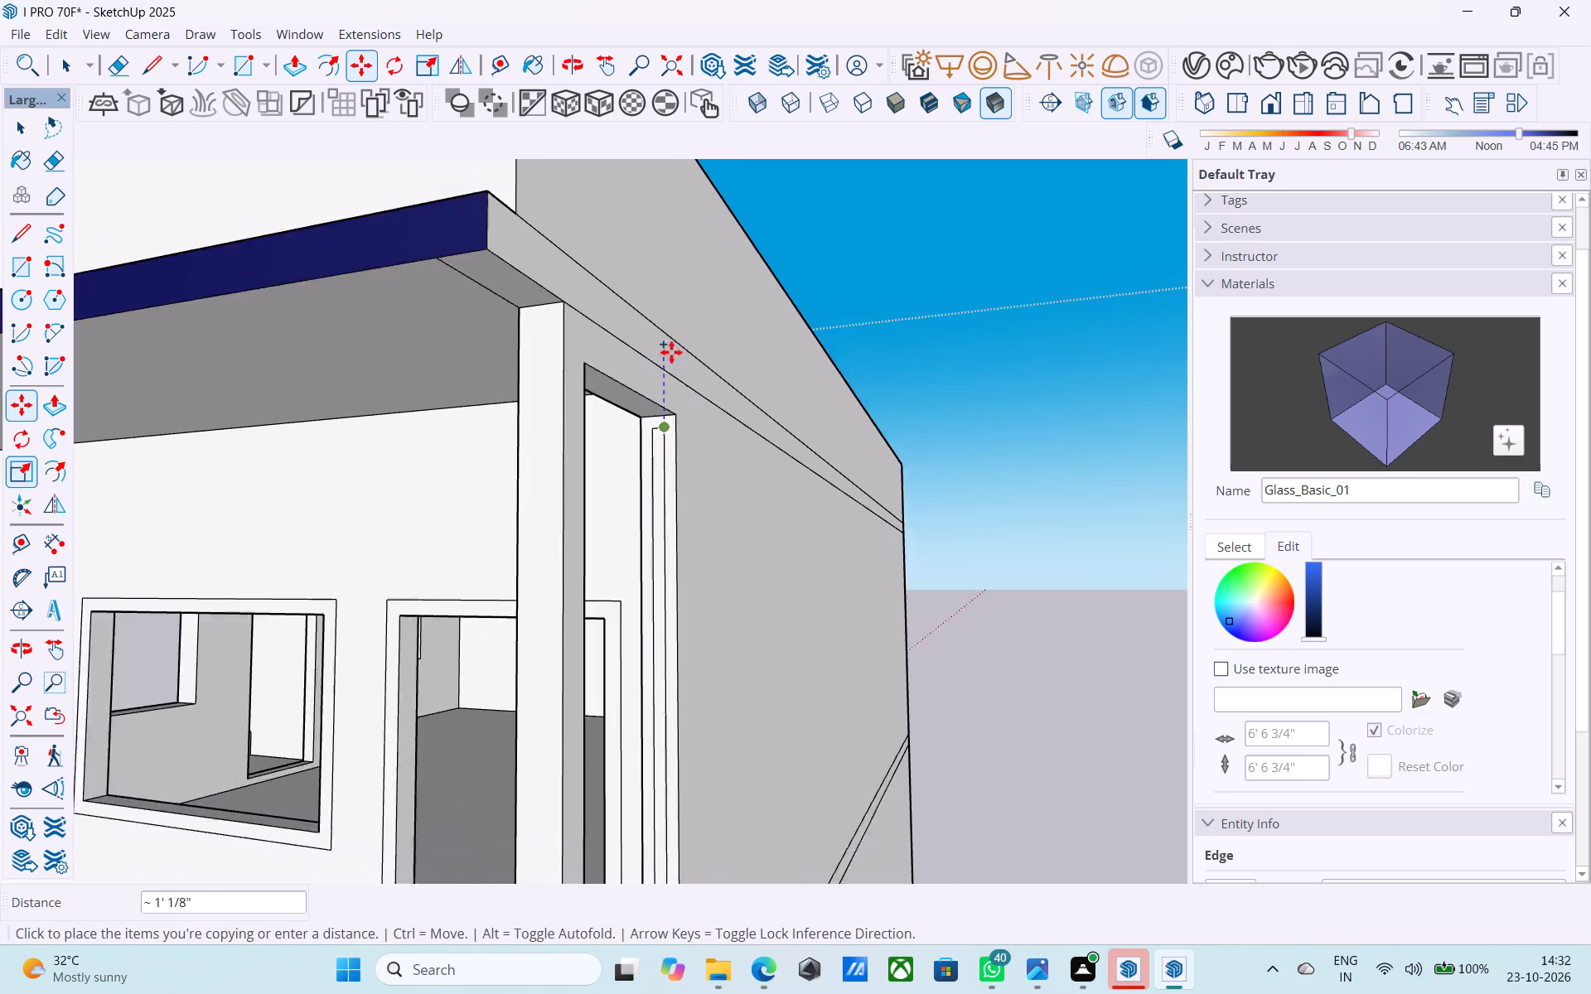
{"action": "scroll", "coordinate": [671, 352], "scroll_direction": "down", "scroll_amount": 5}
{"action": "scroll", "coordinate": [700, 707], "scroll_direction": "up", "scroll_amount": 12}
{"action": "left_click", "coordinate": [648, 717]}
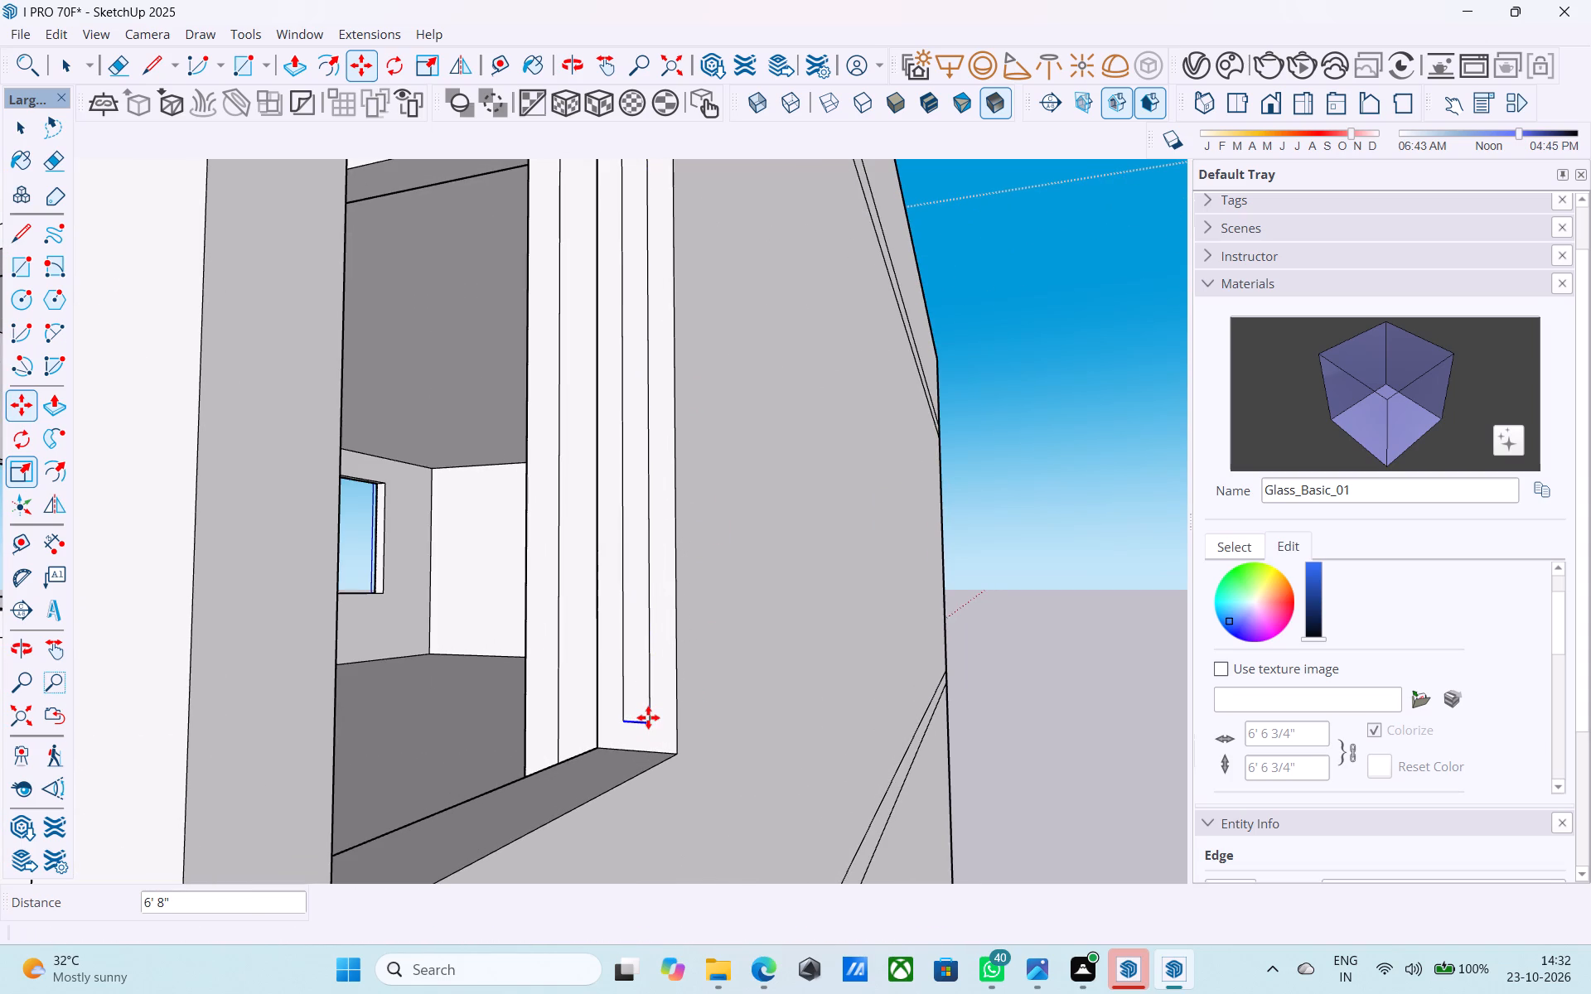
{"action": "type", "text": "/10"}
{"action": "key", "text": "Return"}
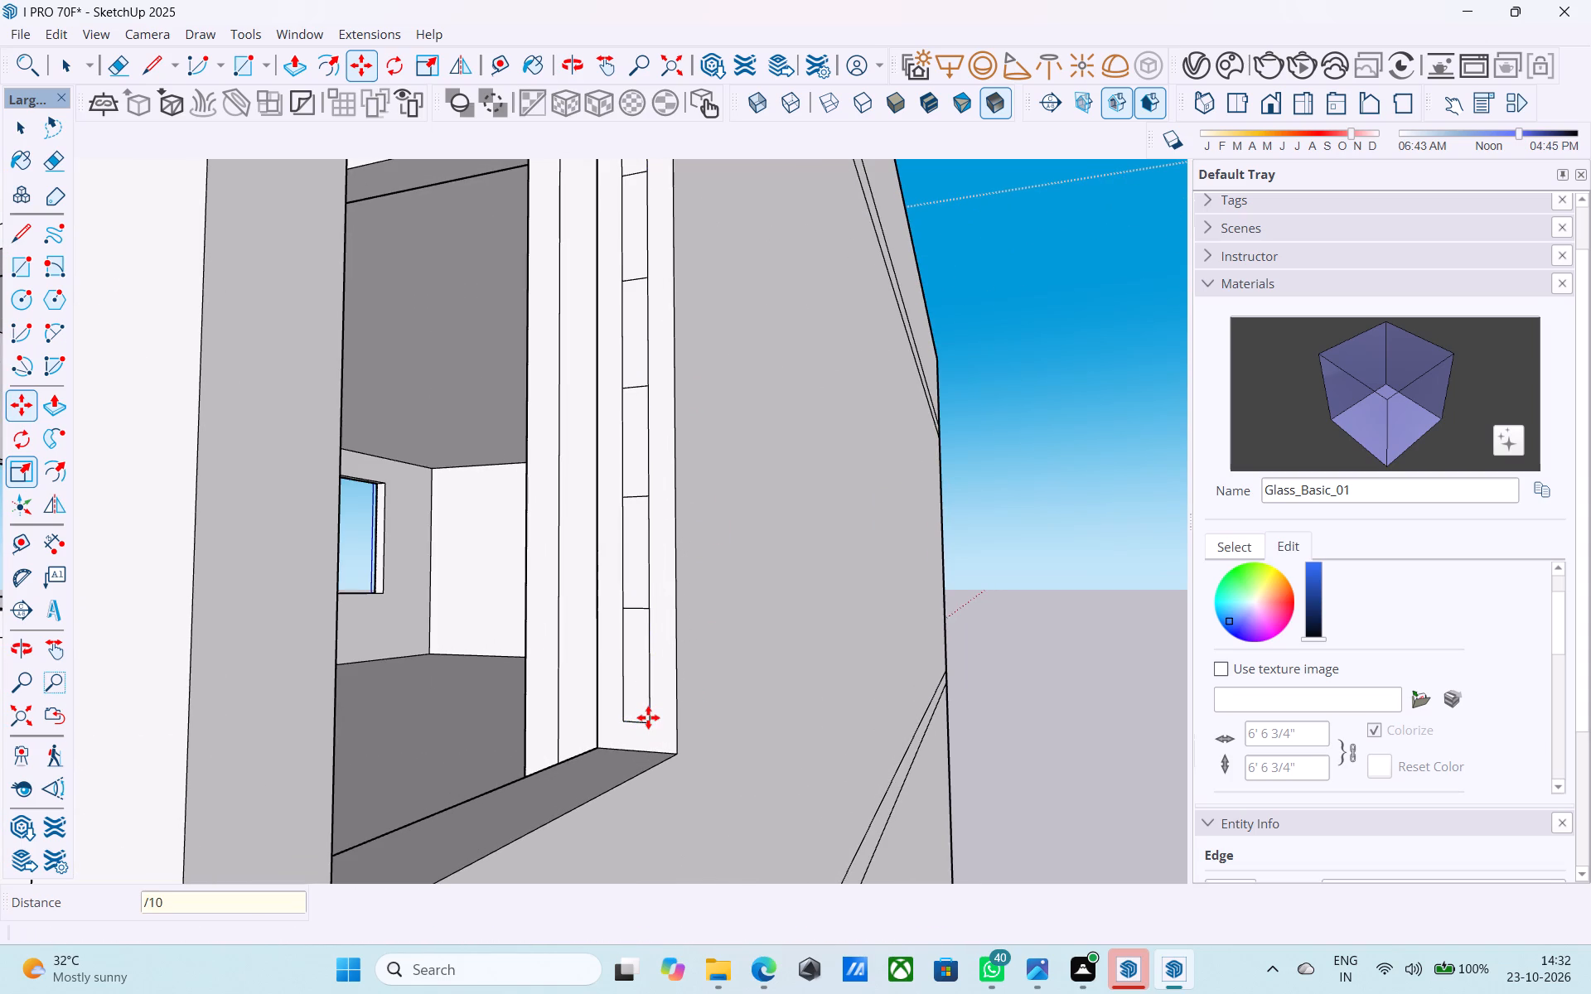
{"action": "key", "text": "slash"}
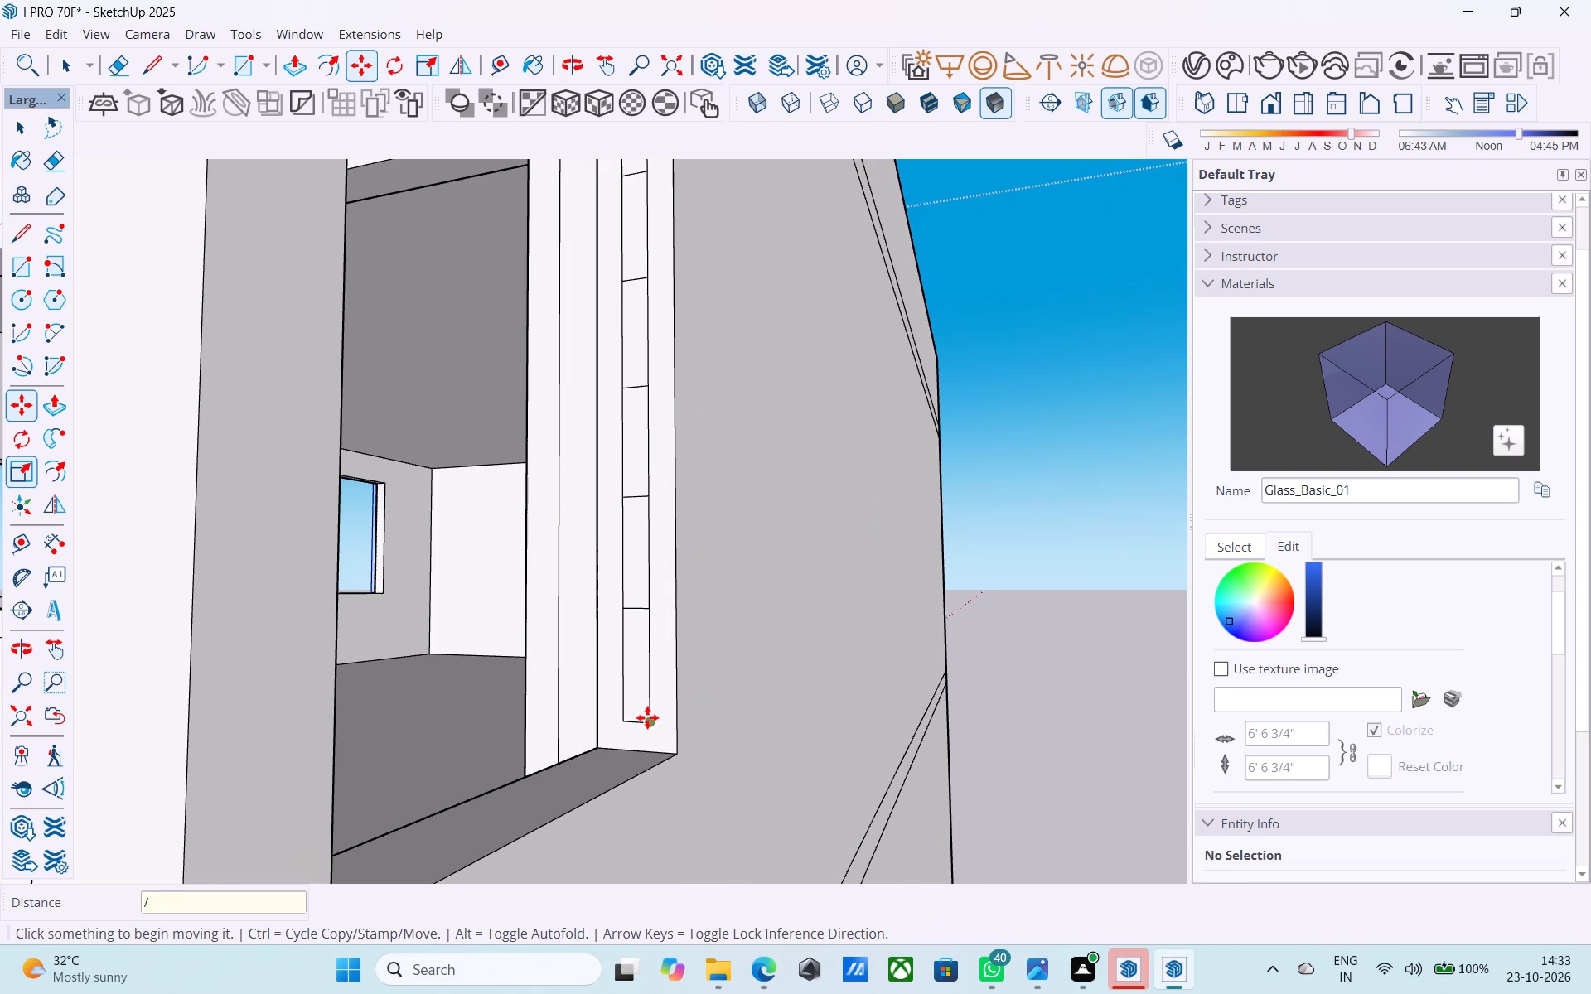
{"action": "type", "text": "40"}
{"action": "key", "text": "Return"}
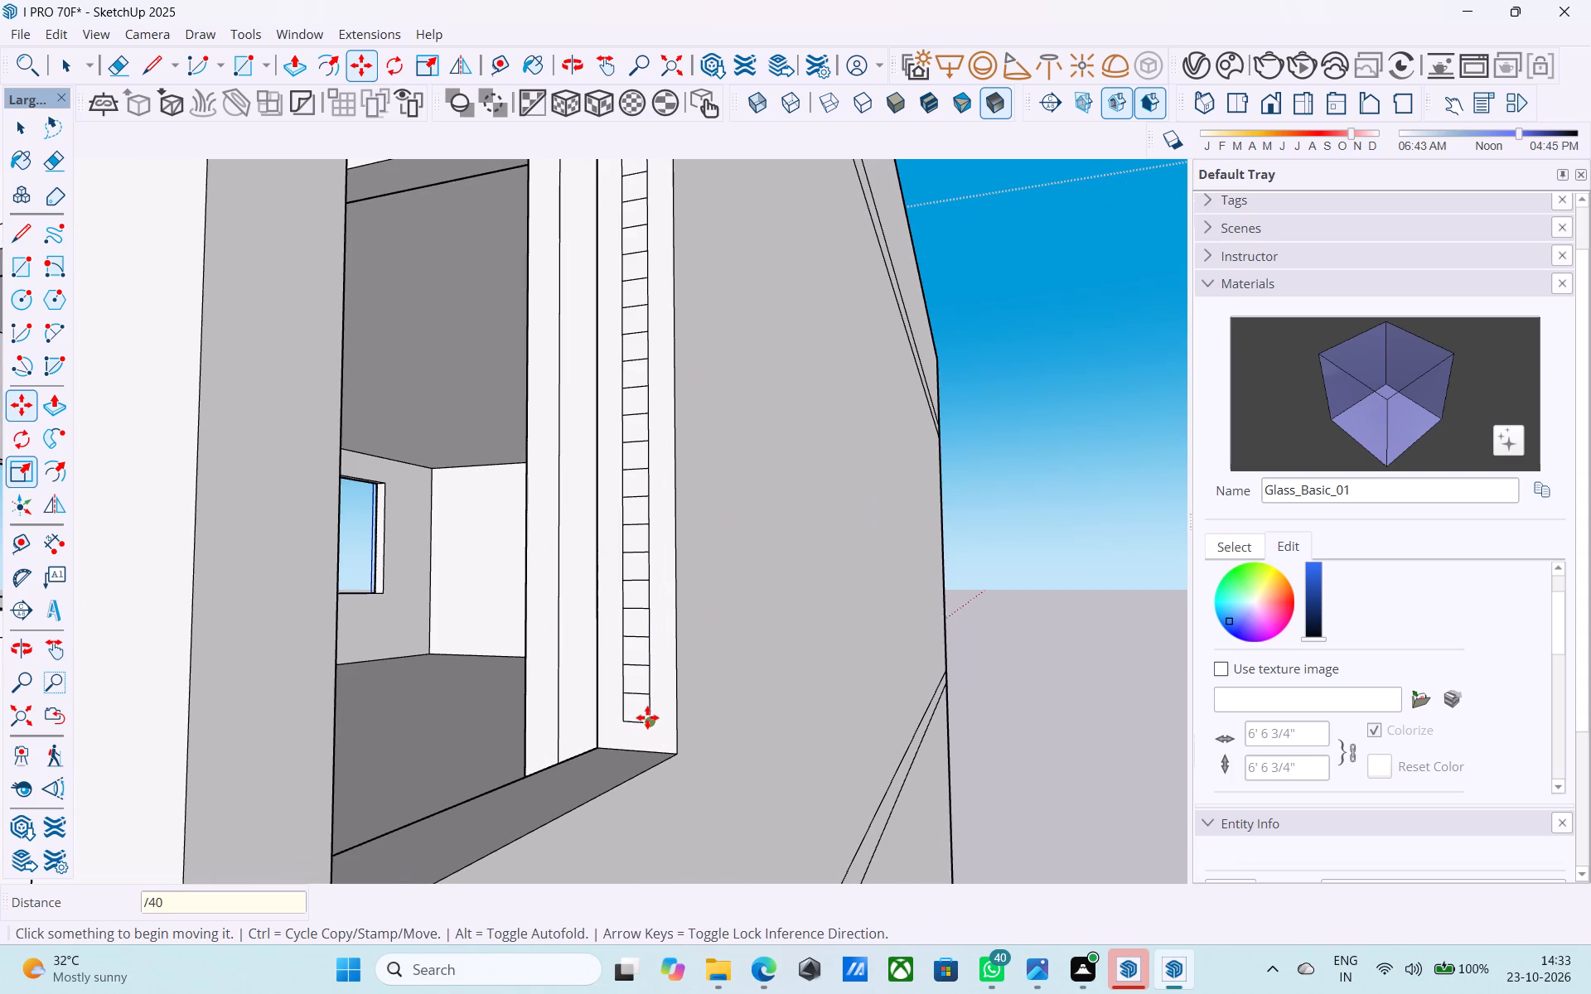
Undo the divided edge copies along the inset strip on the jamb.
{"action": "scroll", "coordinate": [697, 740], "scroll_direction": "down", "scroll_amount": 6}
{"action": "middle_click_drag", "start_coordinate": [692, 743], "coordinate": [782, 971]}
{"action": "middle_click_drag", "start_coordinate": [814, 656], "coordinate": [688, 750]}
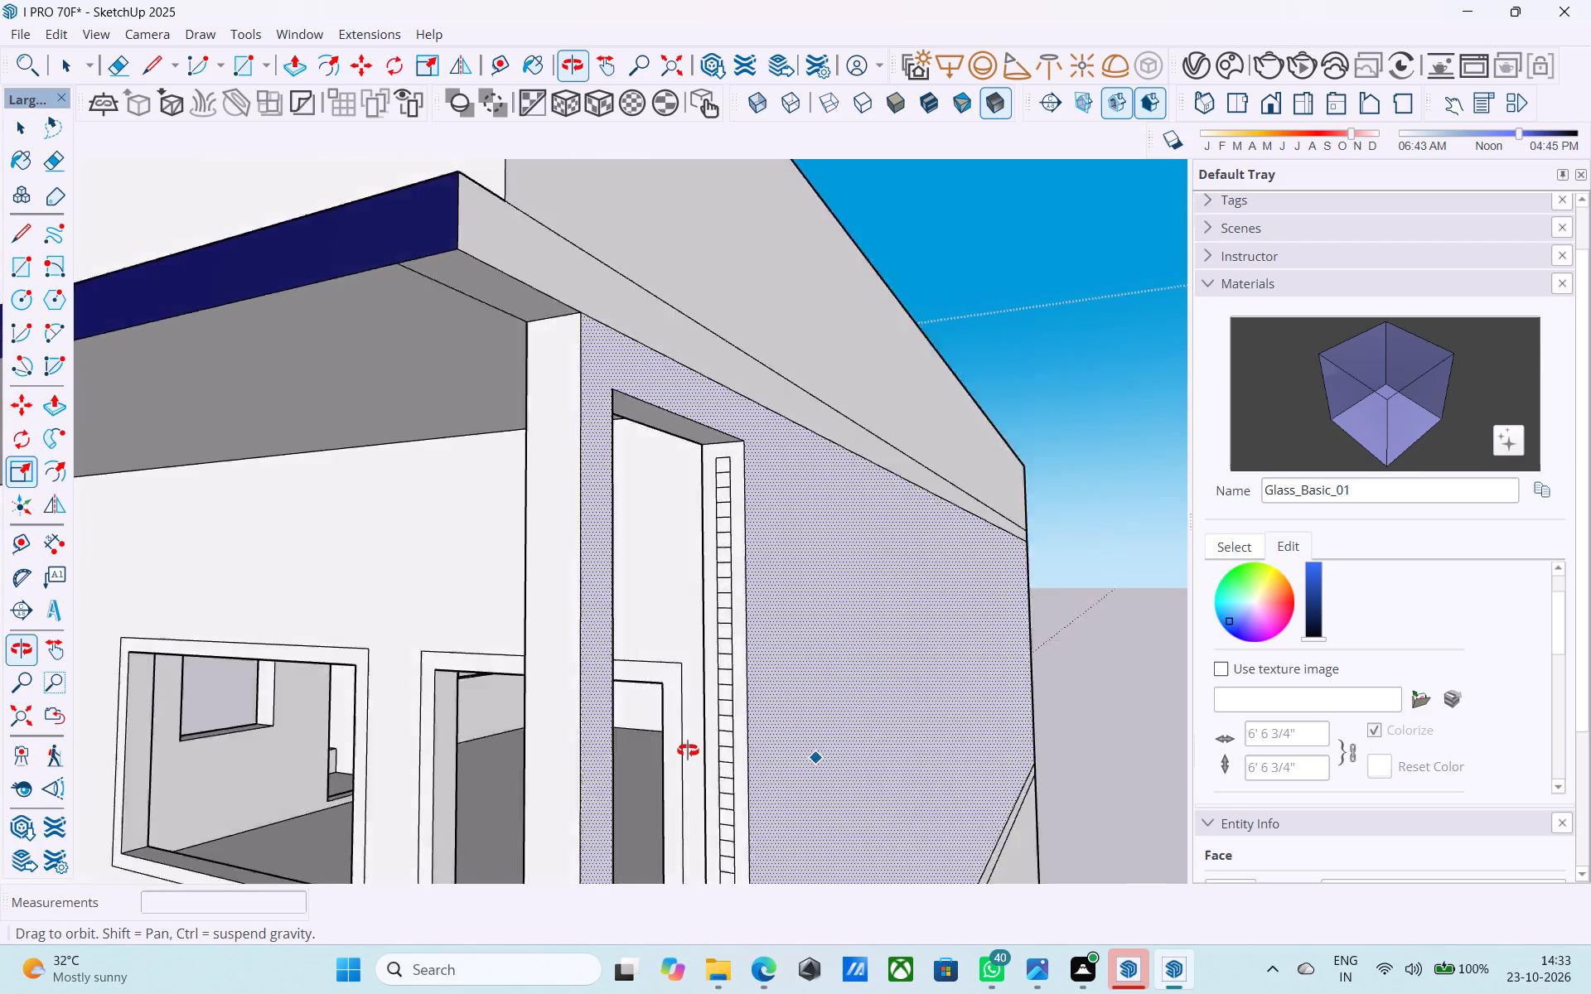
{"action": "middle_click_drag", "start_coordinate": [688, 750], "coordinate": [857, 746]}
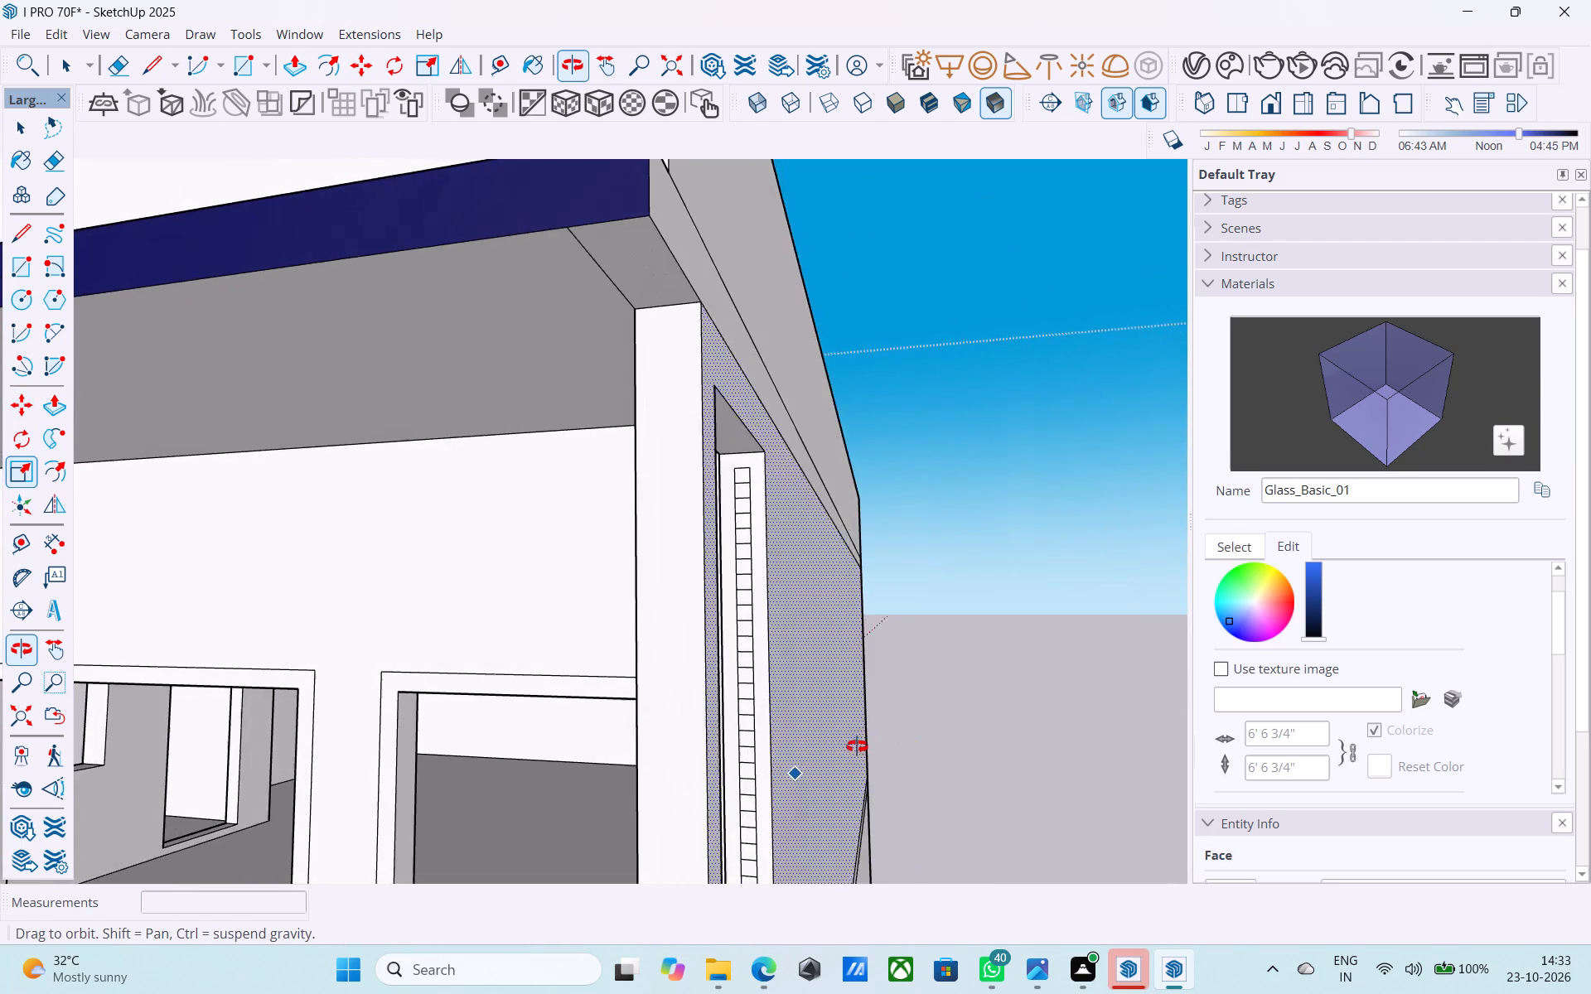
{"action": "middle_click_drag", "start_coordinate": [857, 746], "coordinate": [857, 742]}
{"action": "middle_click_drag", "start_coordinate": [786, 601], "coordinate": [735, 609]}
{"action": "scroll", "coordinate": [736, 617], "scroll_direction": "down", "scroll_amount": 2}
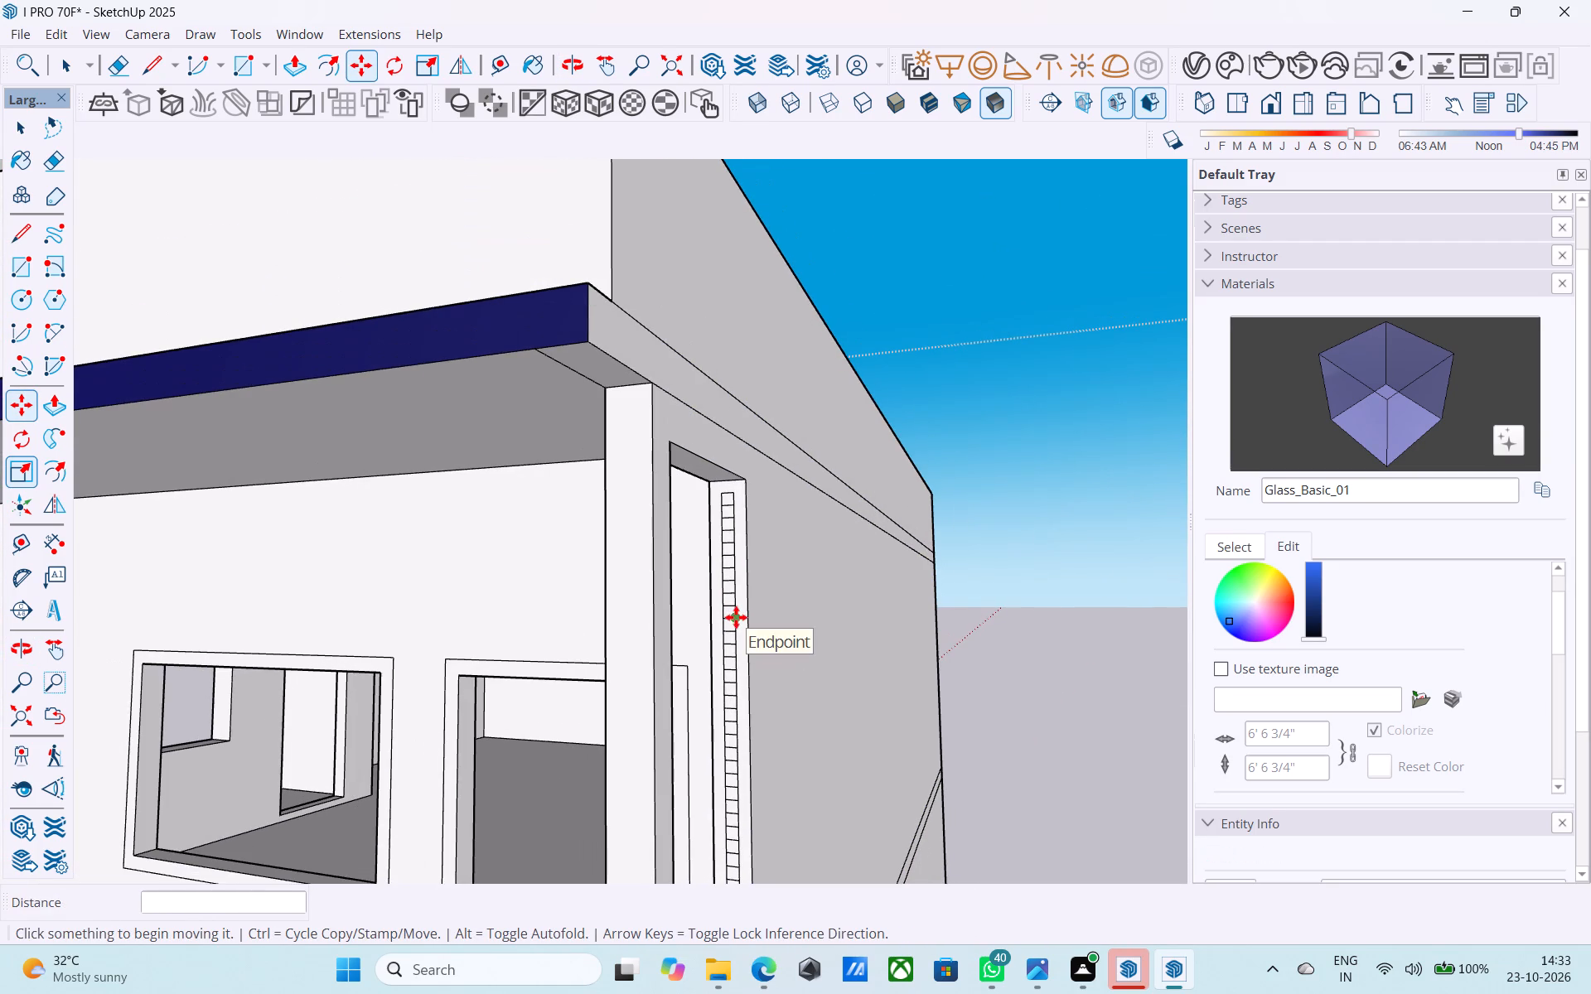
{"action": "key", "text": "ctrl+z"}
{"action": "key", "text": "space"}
Push/Pull the inset strip on the top-floor balcony side jamb 3' across the opening to the opposite jamb.
{"action": "scroll", "coordinate": [736, 617], "scroll_direction": "up", "scroll_amount": 2}
{"action": "left_click", "coordinate": [730, 619]}
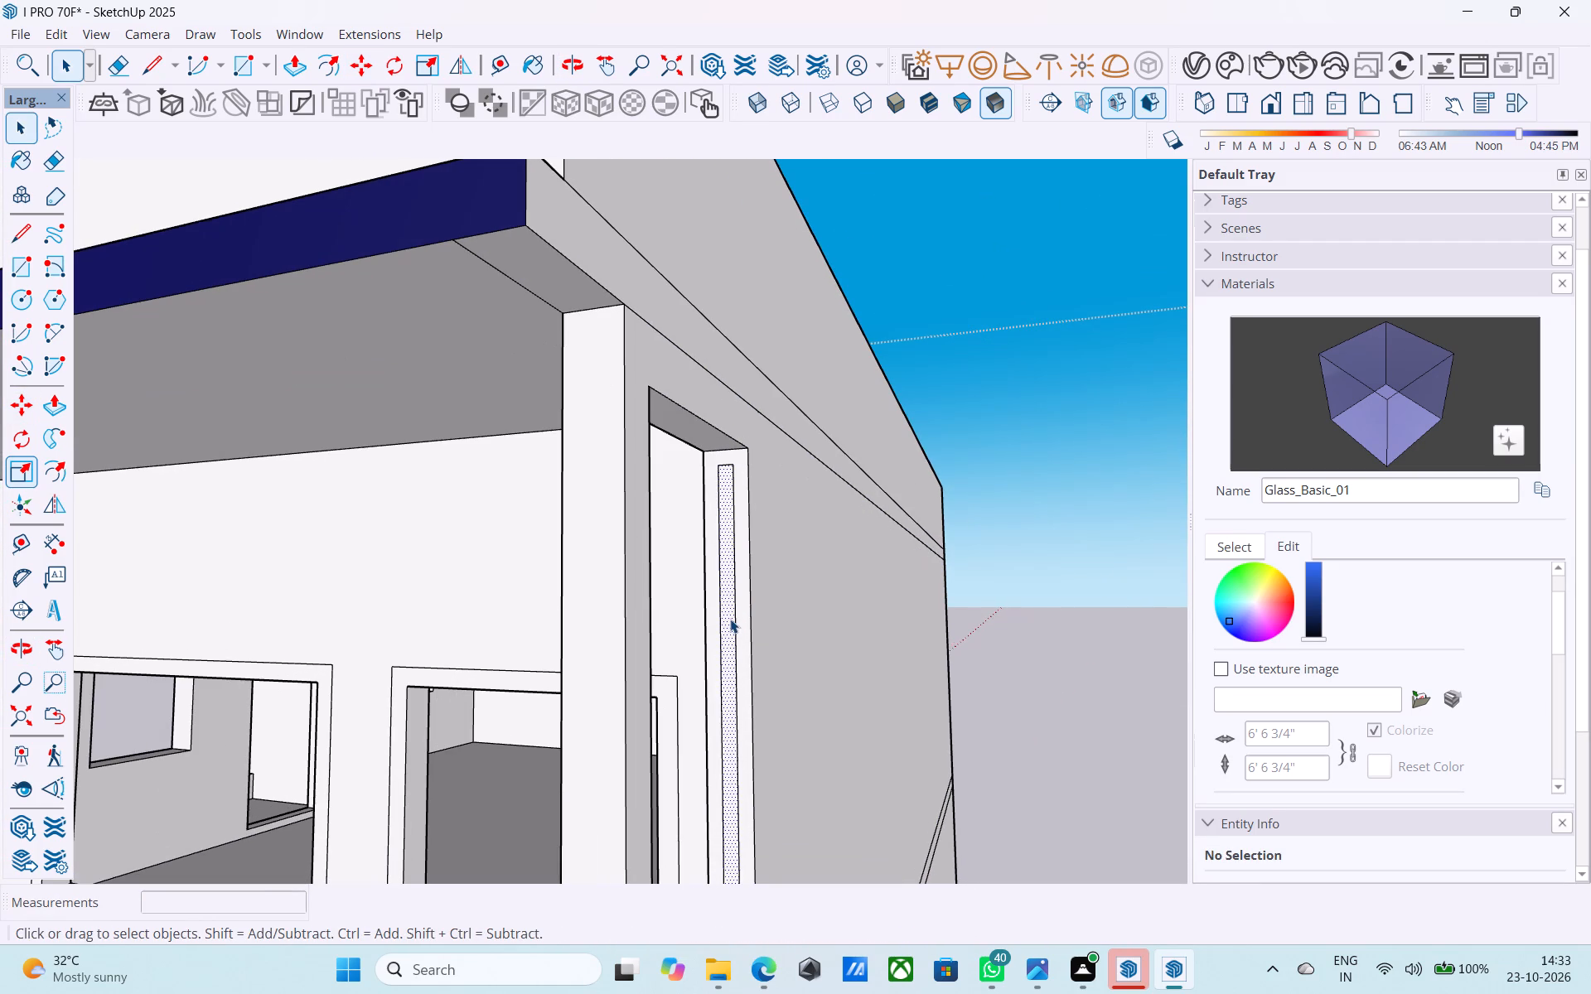
{"action": "key", "text": "p"}
{"action": "left_click", "coordinate": [730, 619]}
{"action": "middle_click_drag", "start_coordinate": [722, 620], "coordinate": [191, 665]}
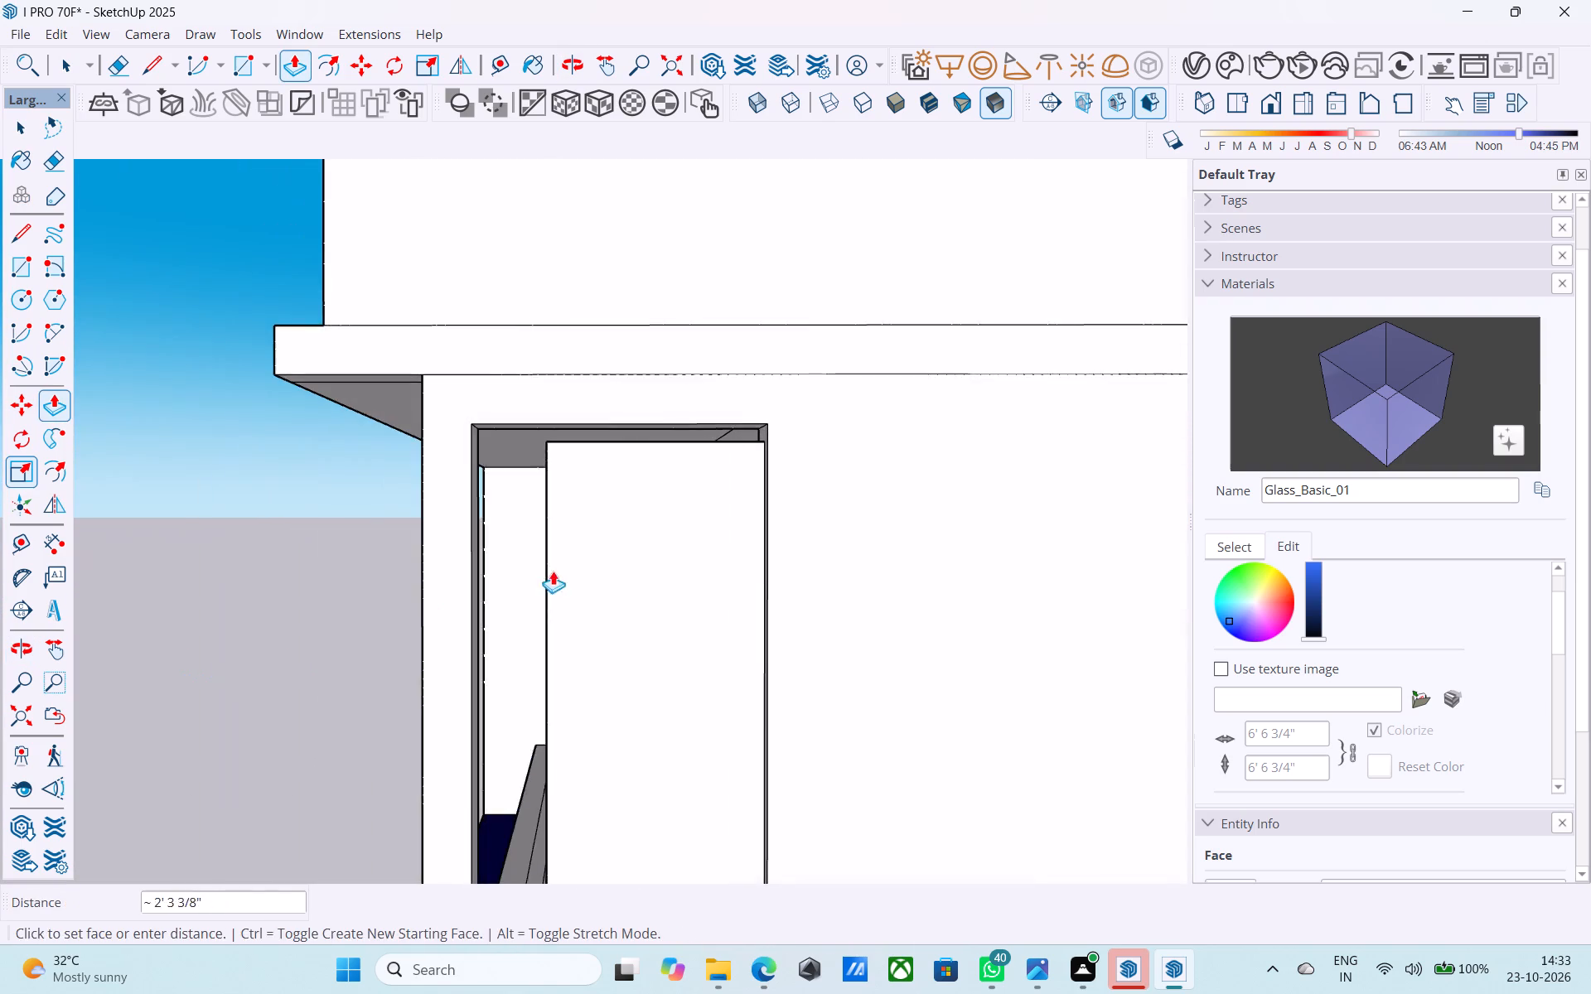
{"action": "middle_click_drag", "start_coordinate": [559, 565], "coordinate": [346, 595]}
{"action": "scroll", "coordinate": [440, 570], "scroll_direction": "up", "scroll_amount": 8}
{"action": "left_click", "coordinate": [518, 498]}
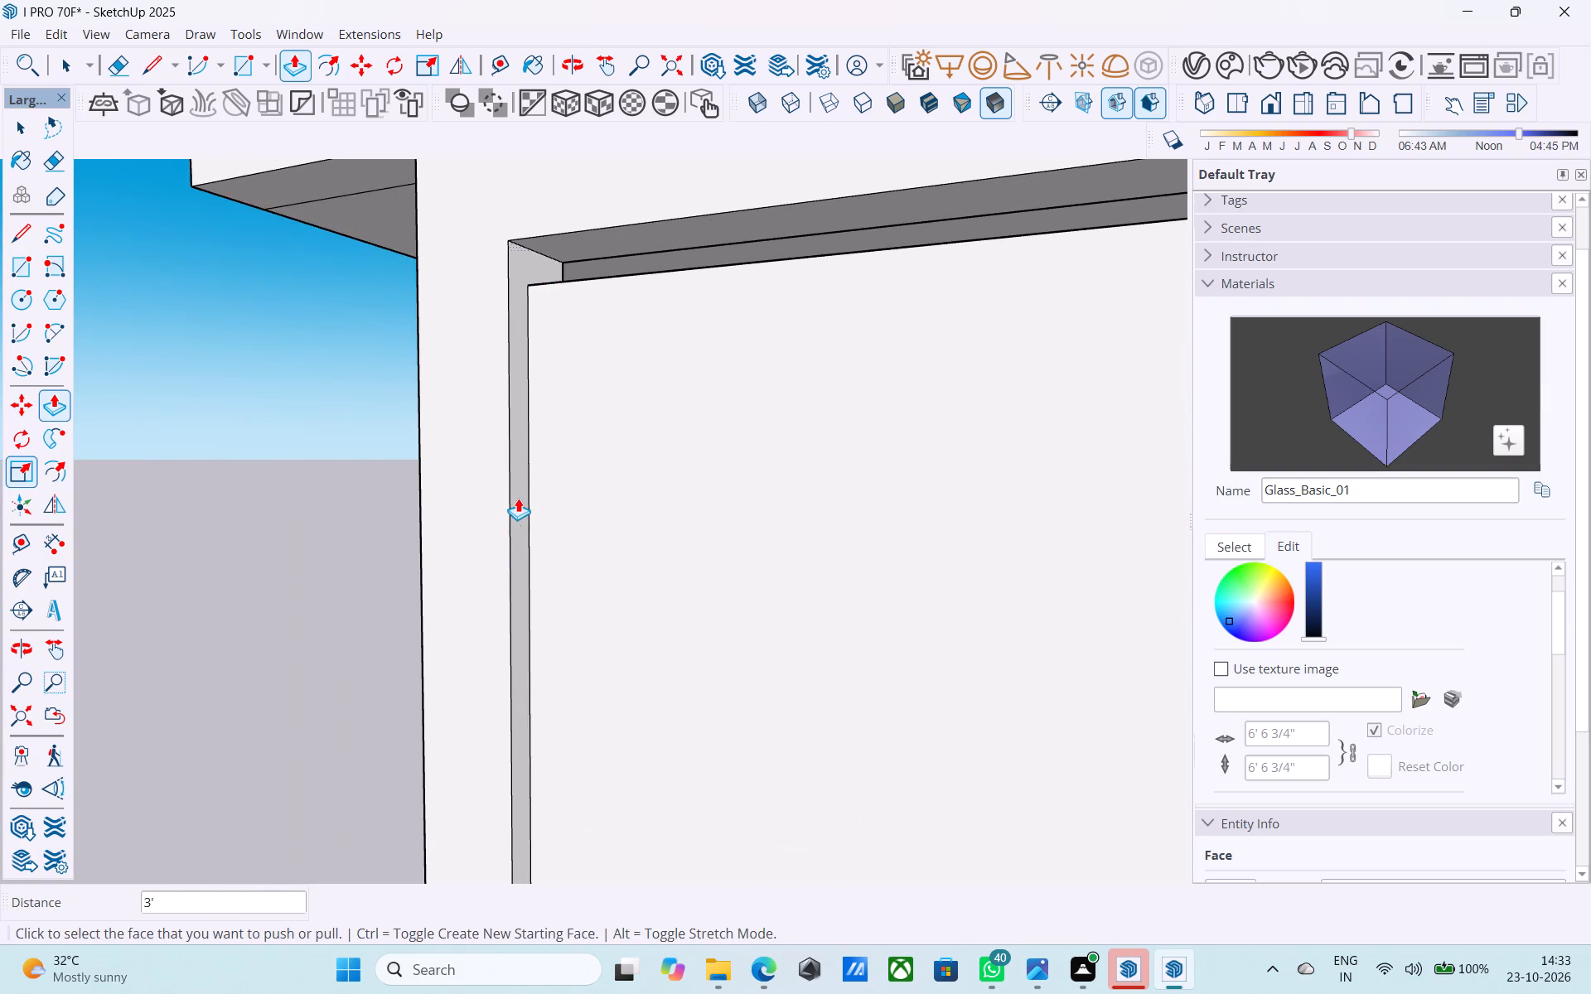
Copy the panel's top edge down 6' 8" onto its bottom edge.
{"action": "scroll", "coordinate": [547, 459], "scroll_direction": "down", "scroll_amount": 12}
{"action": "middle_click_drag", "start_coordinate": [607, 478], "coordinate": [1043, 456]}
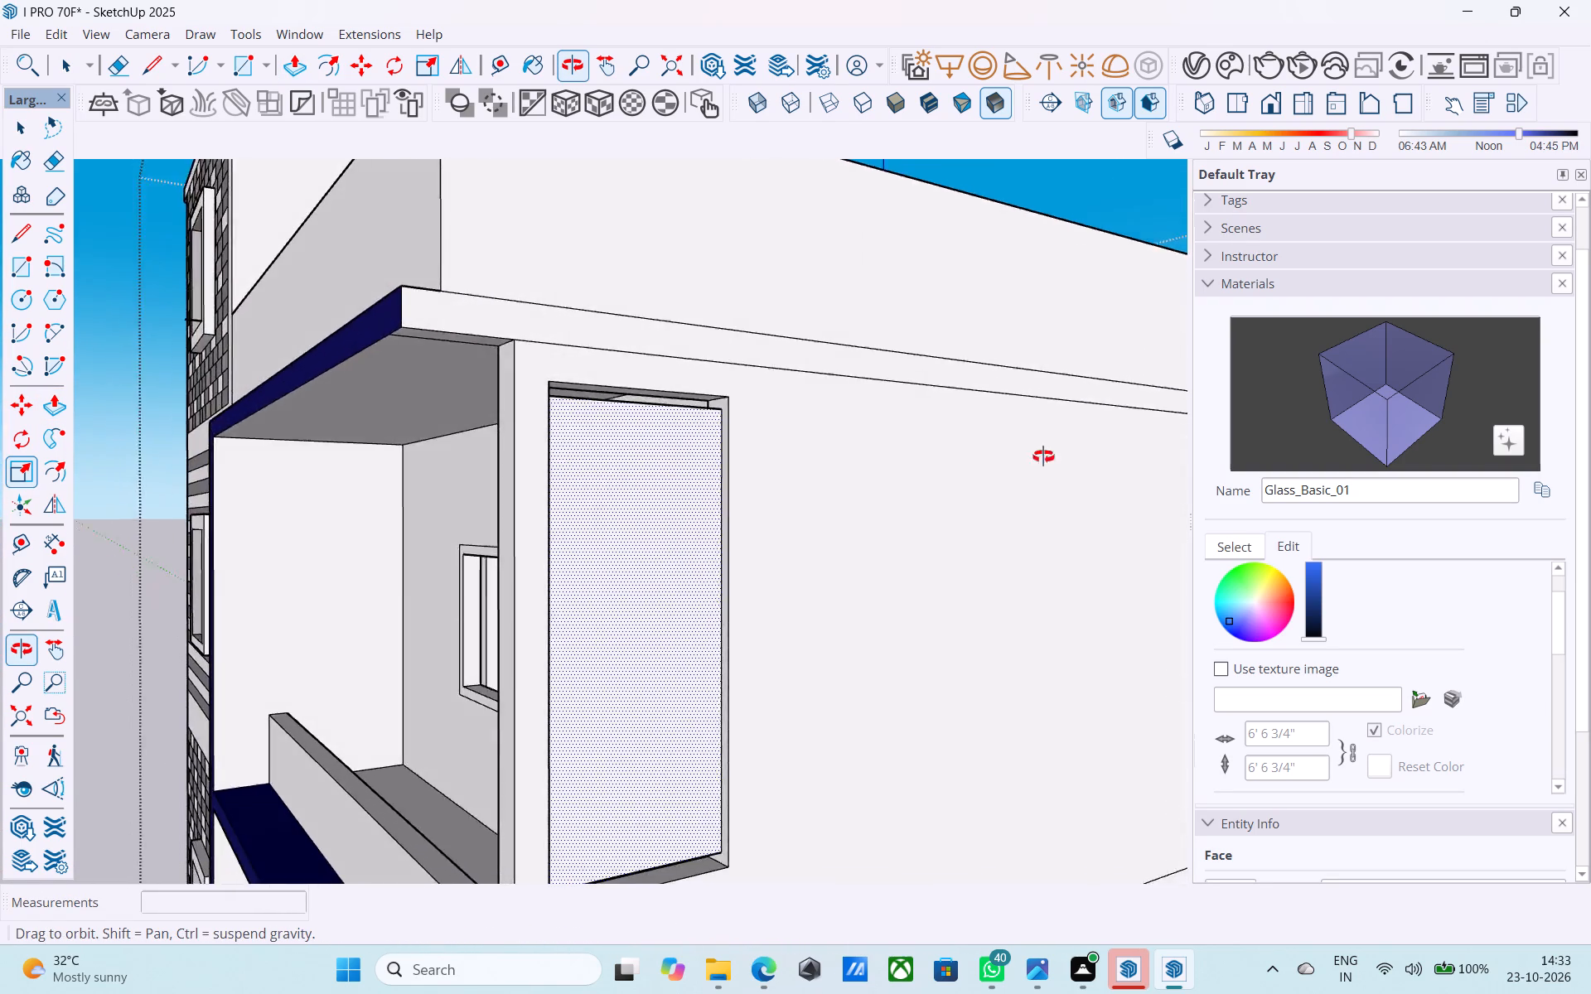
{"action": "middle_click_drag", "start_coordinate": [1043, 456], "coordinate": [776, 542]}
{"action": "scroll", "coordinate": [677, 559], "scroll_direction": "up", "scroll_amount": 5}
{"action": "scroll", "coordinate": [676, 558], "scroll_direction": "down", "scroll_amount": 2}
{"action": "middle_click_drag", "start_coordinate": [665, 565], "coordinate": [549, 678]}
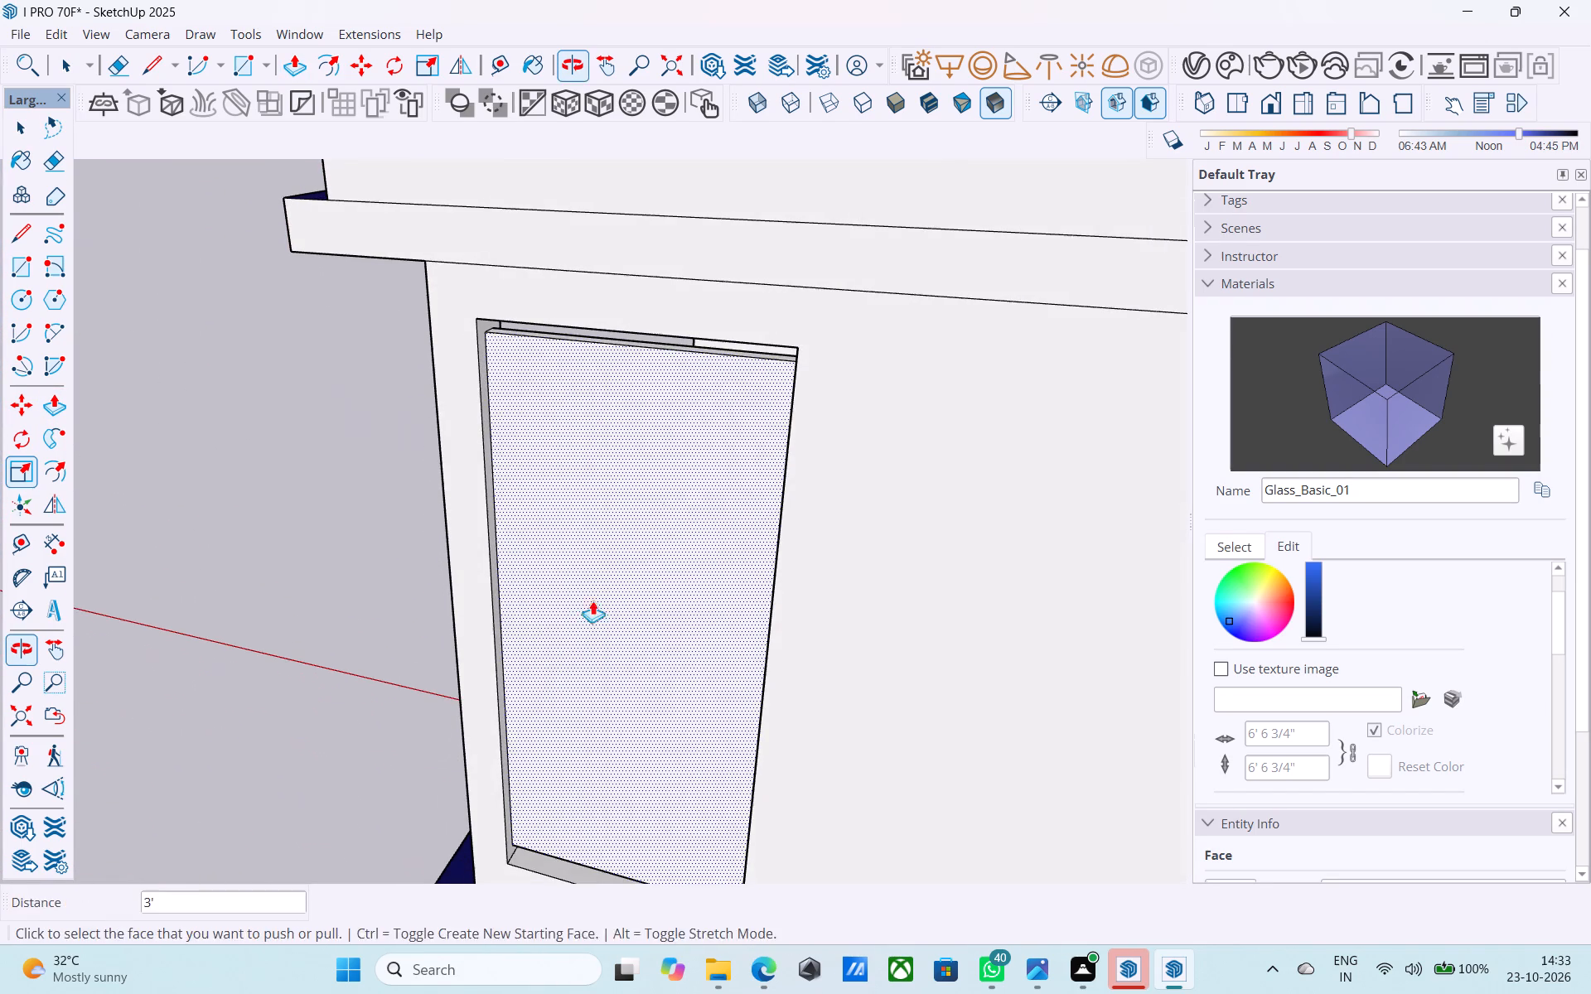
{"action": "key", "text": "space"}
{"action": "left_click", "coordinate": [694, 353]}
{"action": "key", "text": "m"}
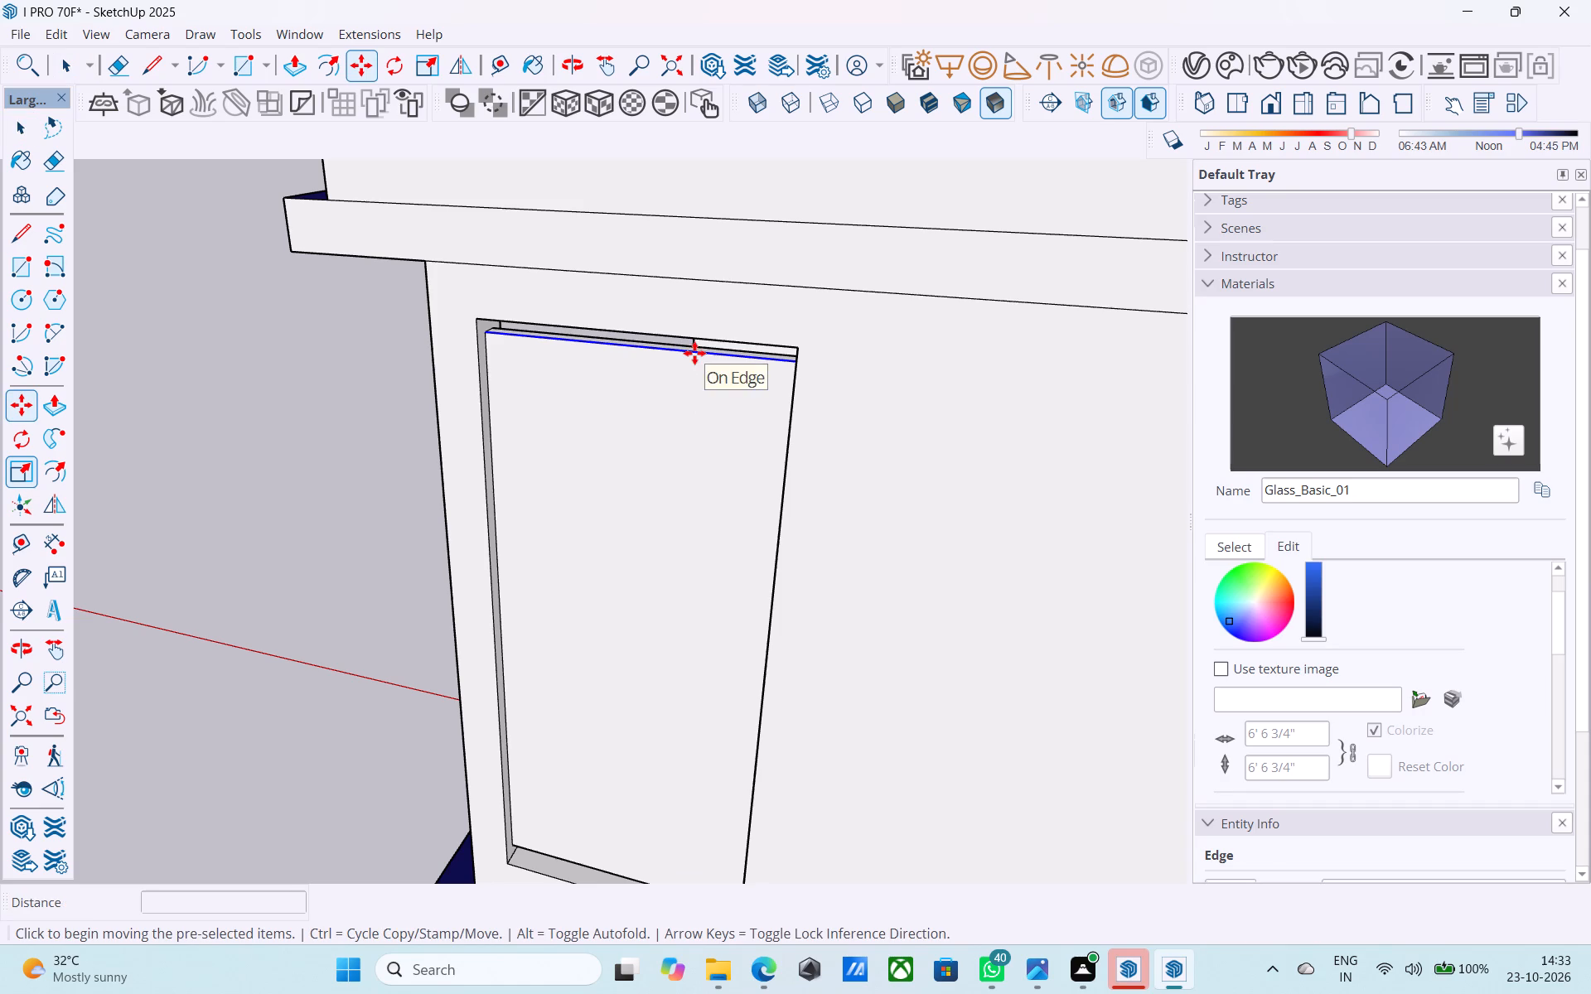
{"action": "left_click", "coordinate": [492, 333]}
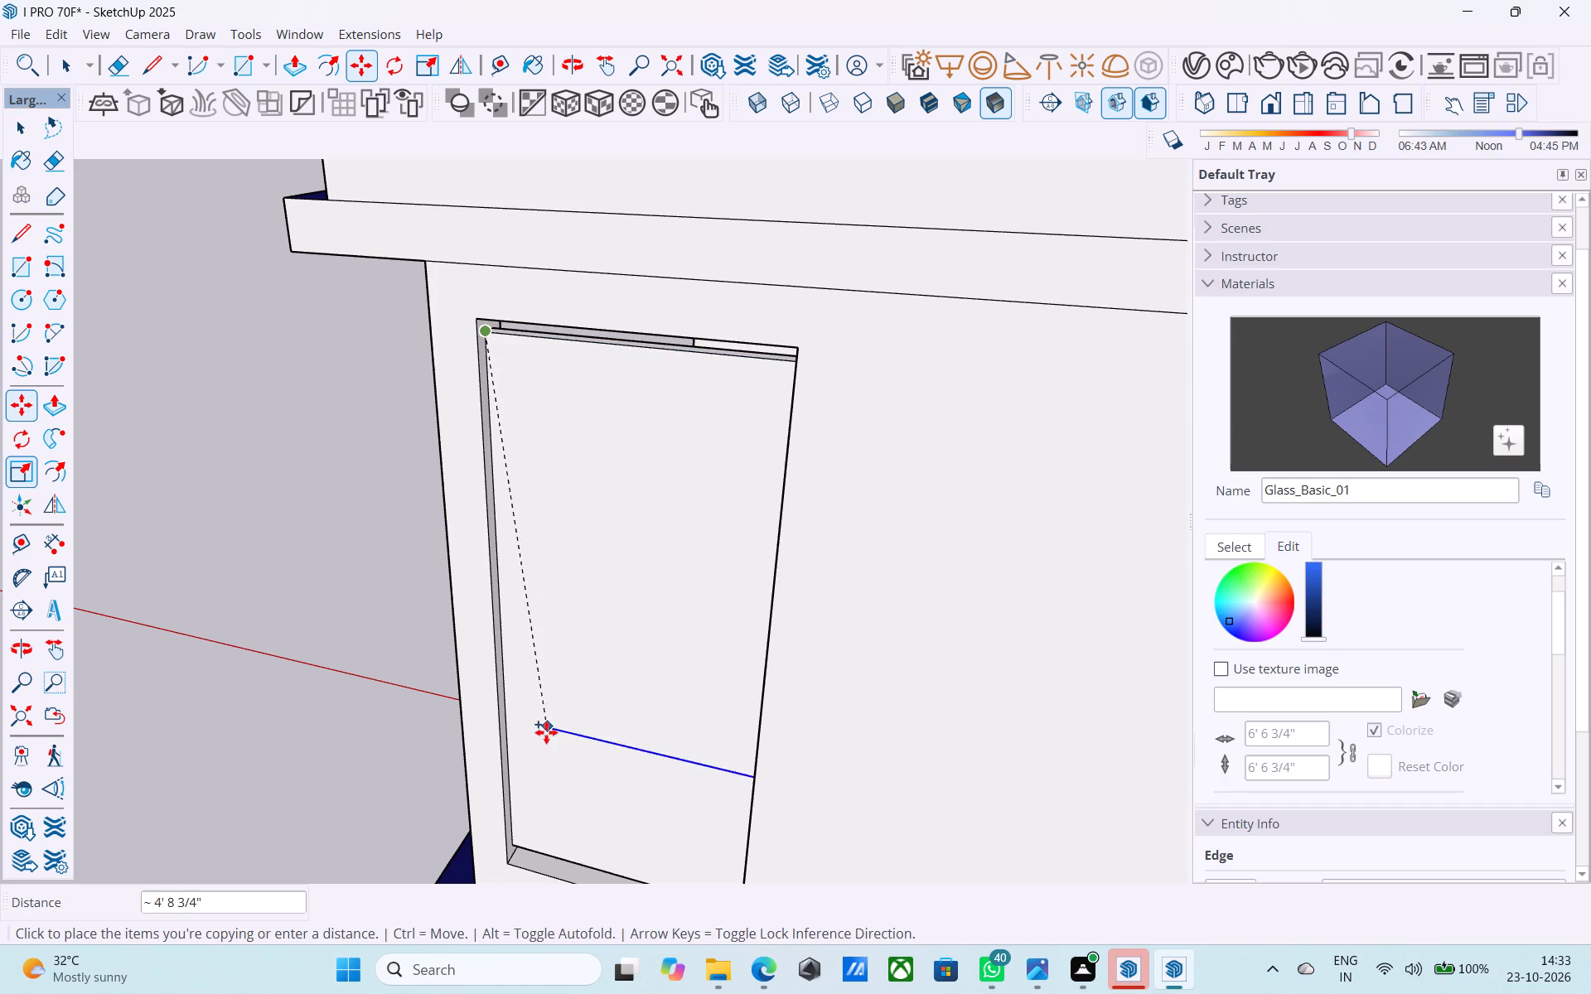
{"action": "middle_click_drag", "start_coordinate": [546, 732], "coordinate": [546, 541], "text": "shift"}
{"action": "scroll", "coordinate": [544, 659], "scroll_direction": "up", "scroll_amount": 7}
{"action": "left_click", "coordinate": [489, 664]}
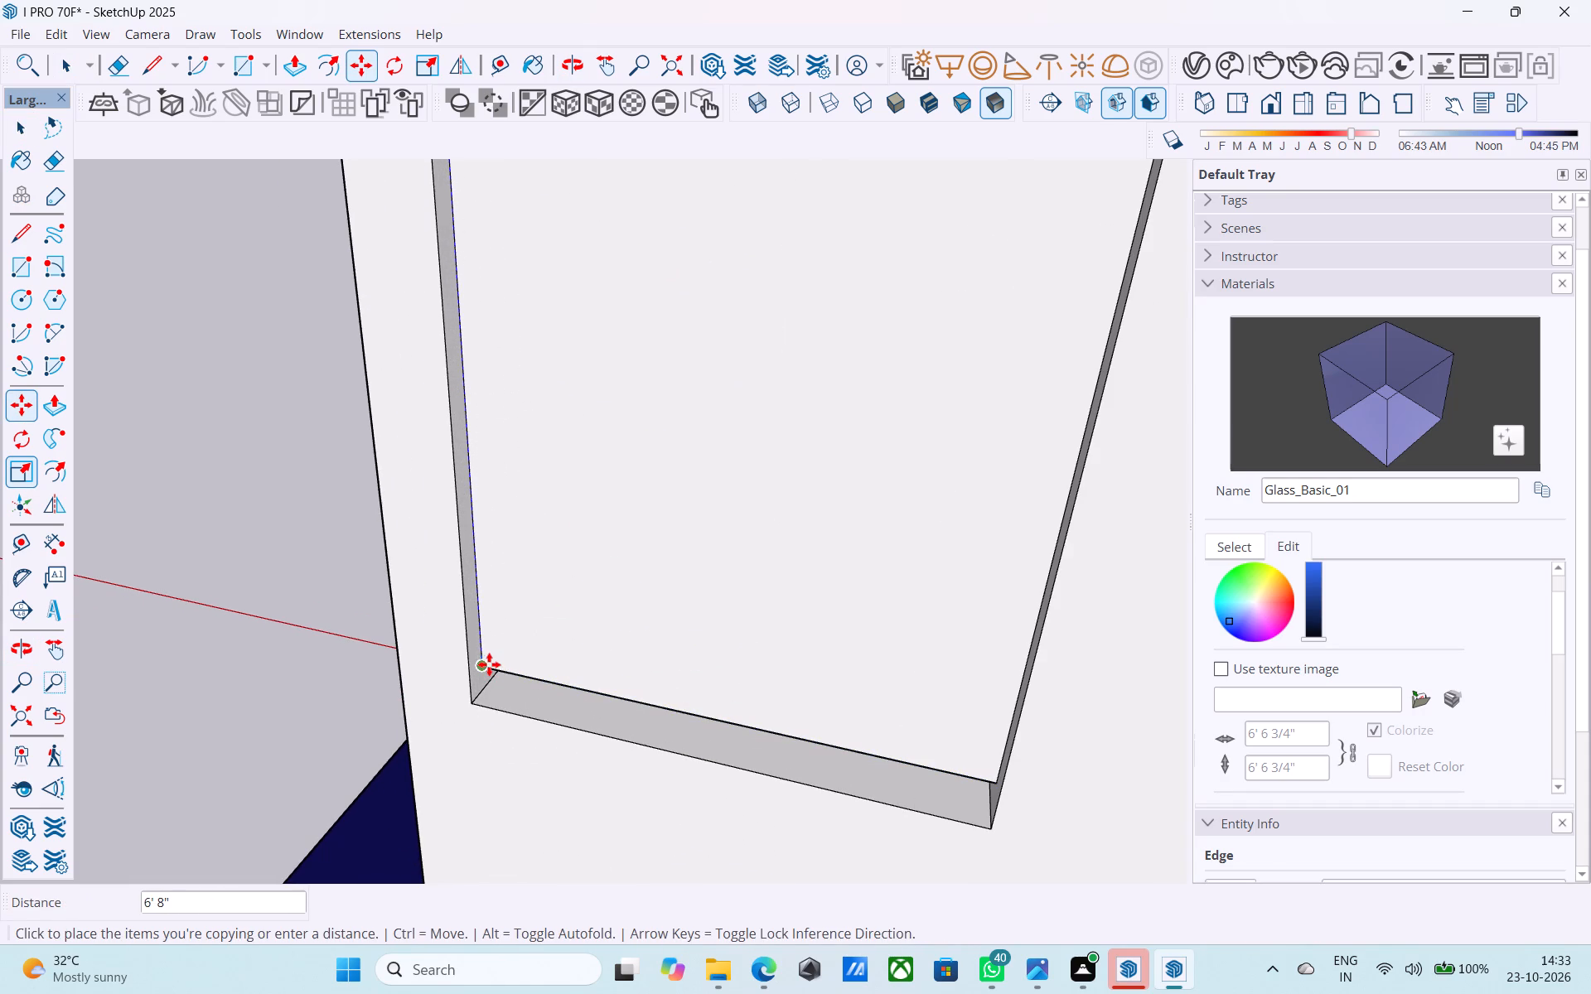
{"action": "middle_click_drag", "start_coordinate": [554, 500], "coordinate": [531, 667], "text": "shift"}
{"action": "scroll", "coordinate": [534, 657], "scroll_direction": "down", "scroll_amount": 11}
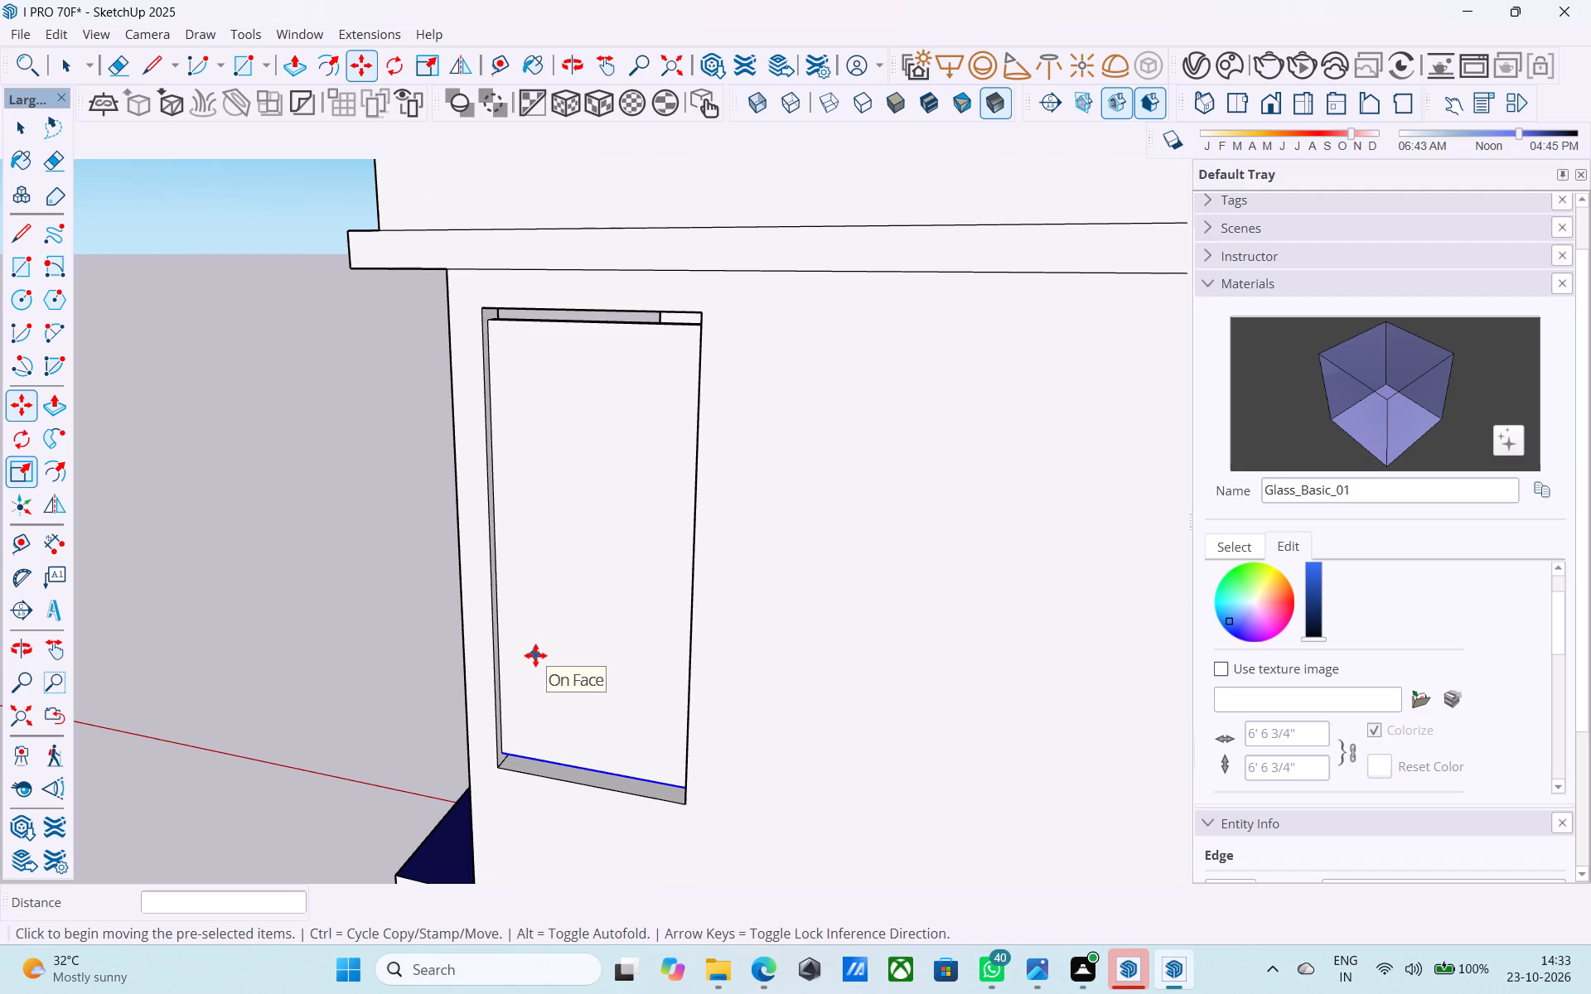
Offset the outer panel face inward, trying 1' and settling on a 6" border.
{"action": "key", "text": "space"}
{"action": "left_click", "coordinate": [550, 644]}
{"action": "key", "text": "f"}
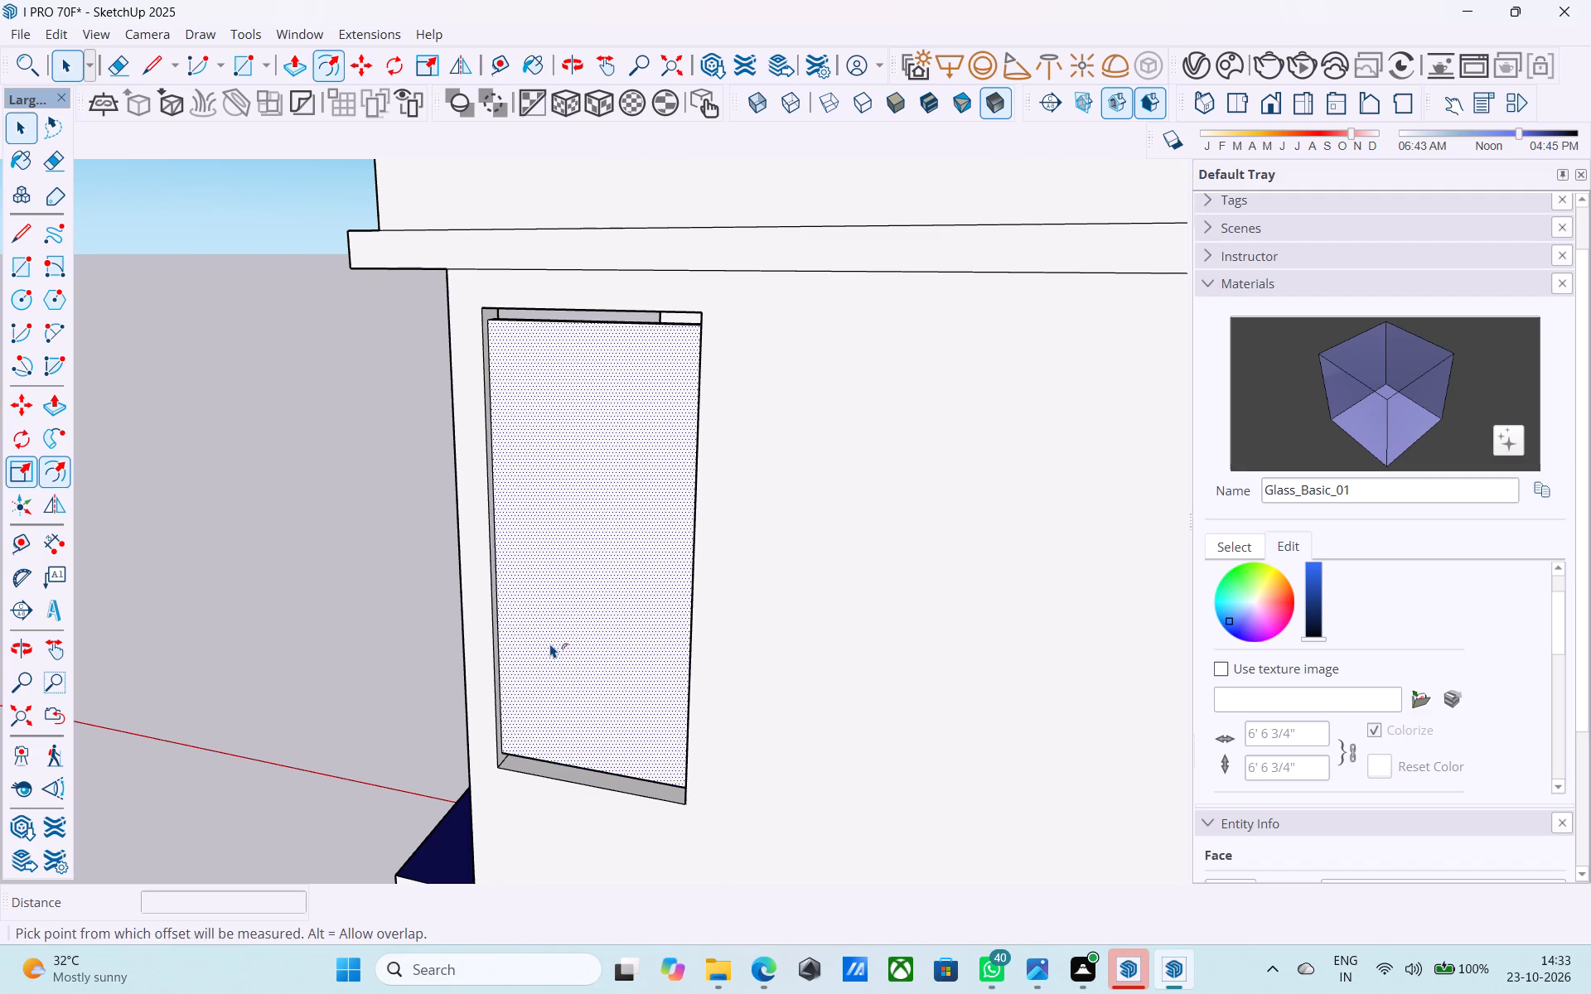
{"action": "left_click", "coordinate": [550, 644]}
{"action": "type", "text": "1'"}
{"action": "key", "text": "Return"}
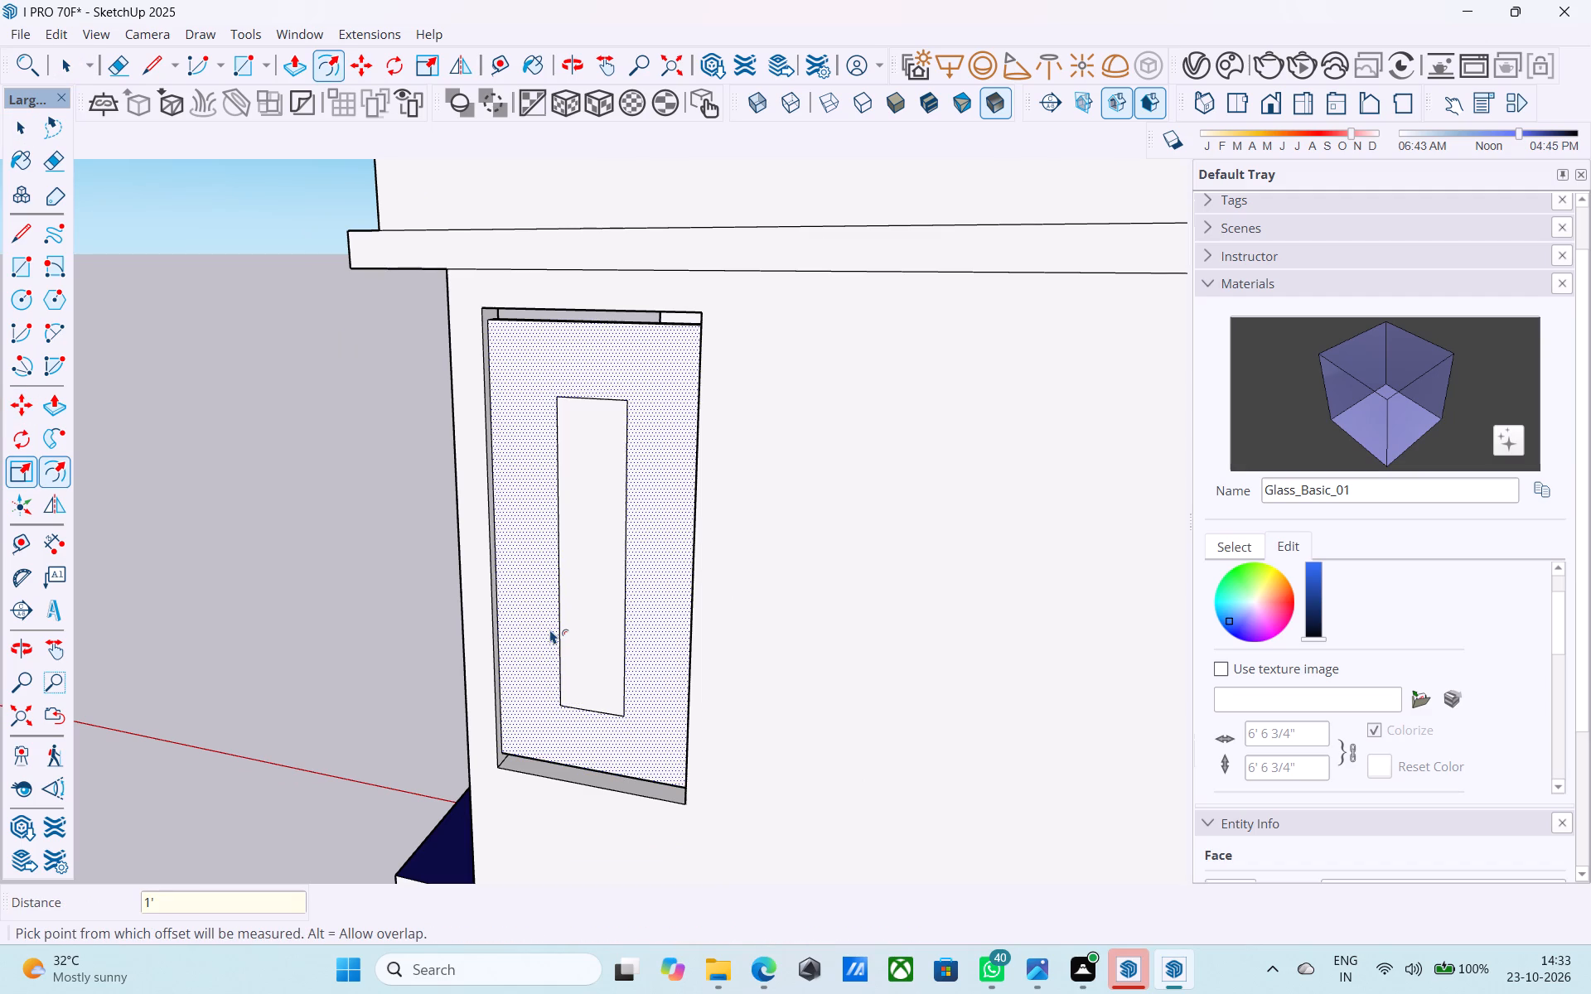
{"action": "type", "text": "6\""}
{"action": "key", "text": "Return"}
{"action": "key", "text": "space"}
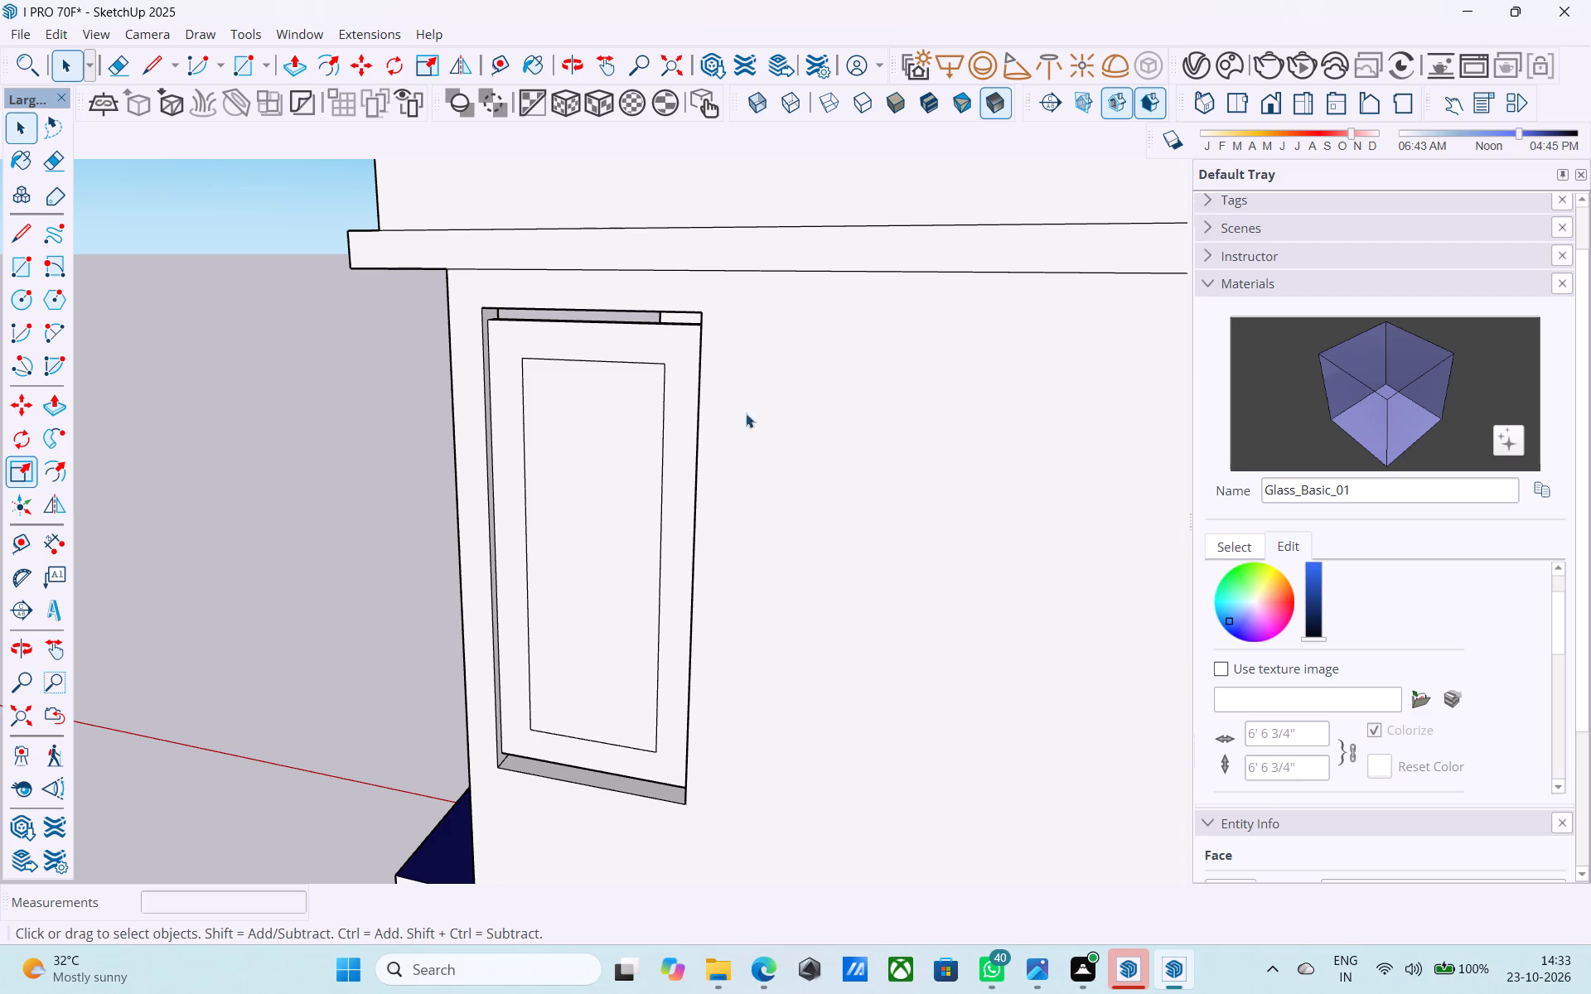
Copy the inner rectangle's top edge down 5' 8" to its bottom and divide the span by 8, then by 16, into equal strips.
{"action": "scroll", "coordinate": [608, 369], "scroll_direction": "up", "scroll_amount": 5}
{"action": "left_click", "coordinate": [593, 360]}
{"action": "scroll", "coordinate": [600, 356], "scroll_direction": "up", "scroll_amount": 3}
{"action": "left_click", "coordinate": [602, 355]}
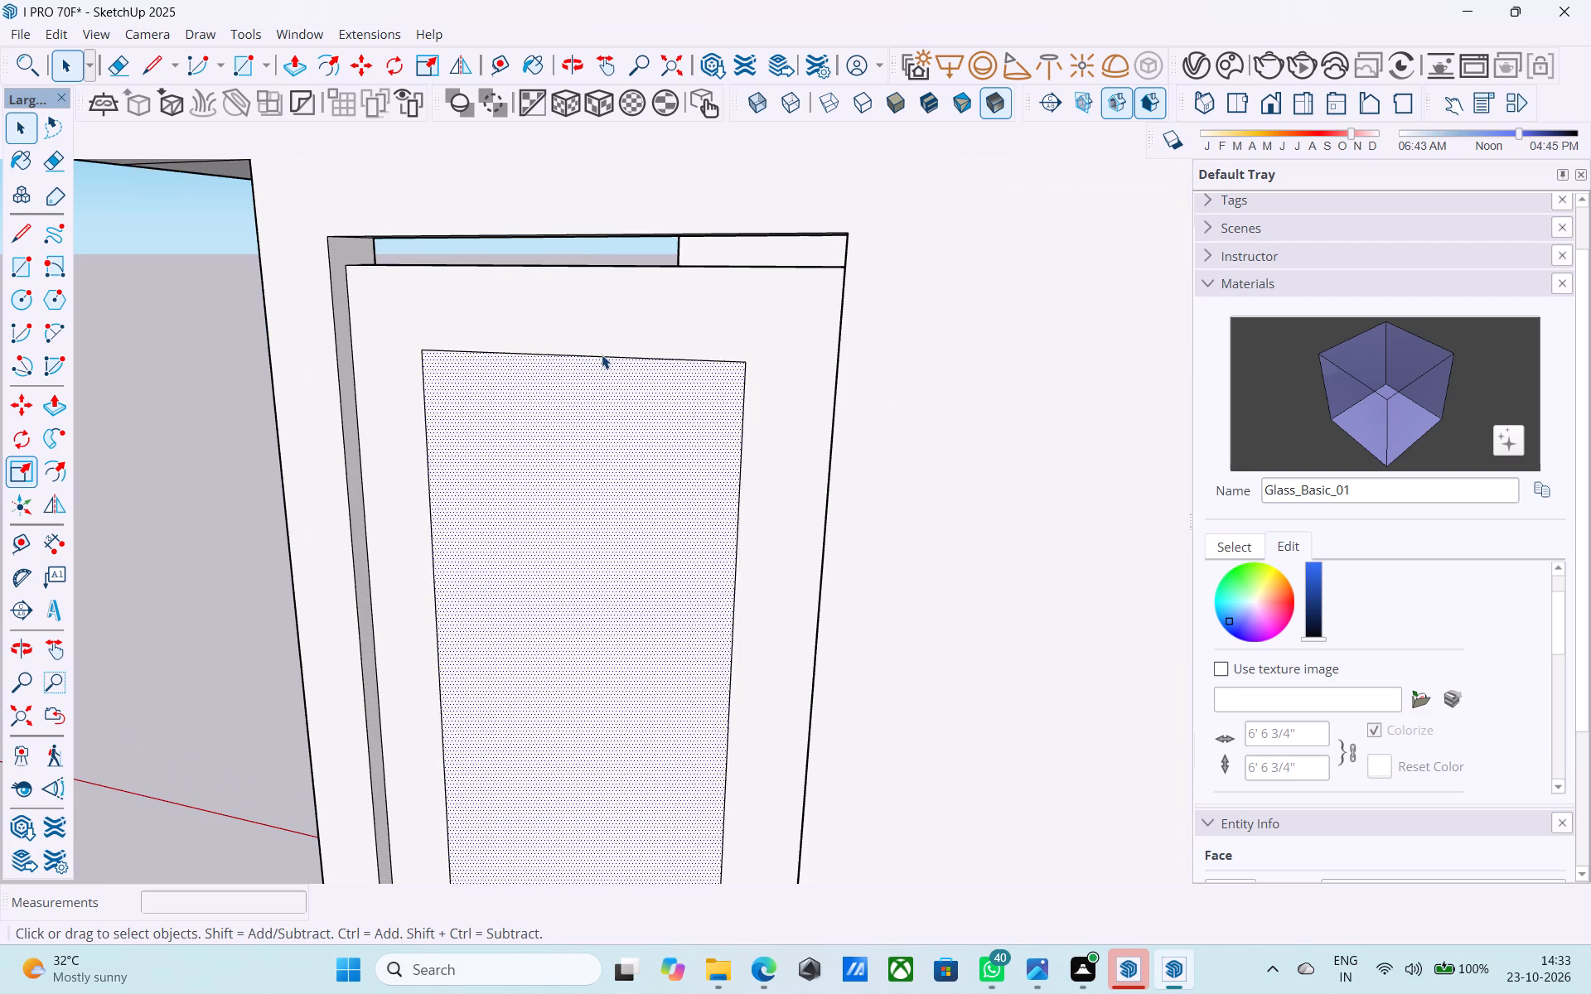
{"action": "key", "text": "m"}
{"action": "left_click", "coordinate": [742, 366]}
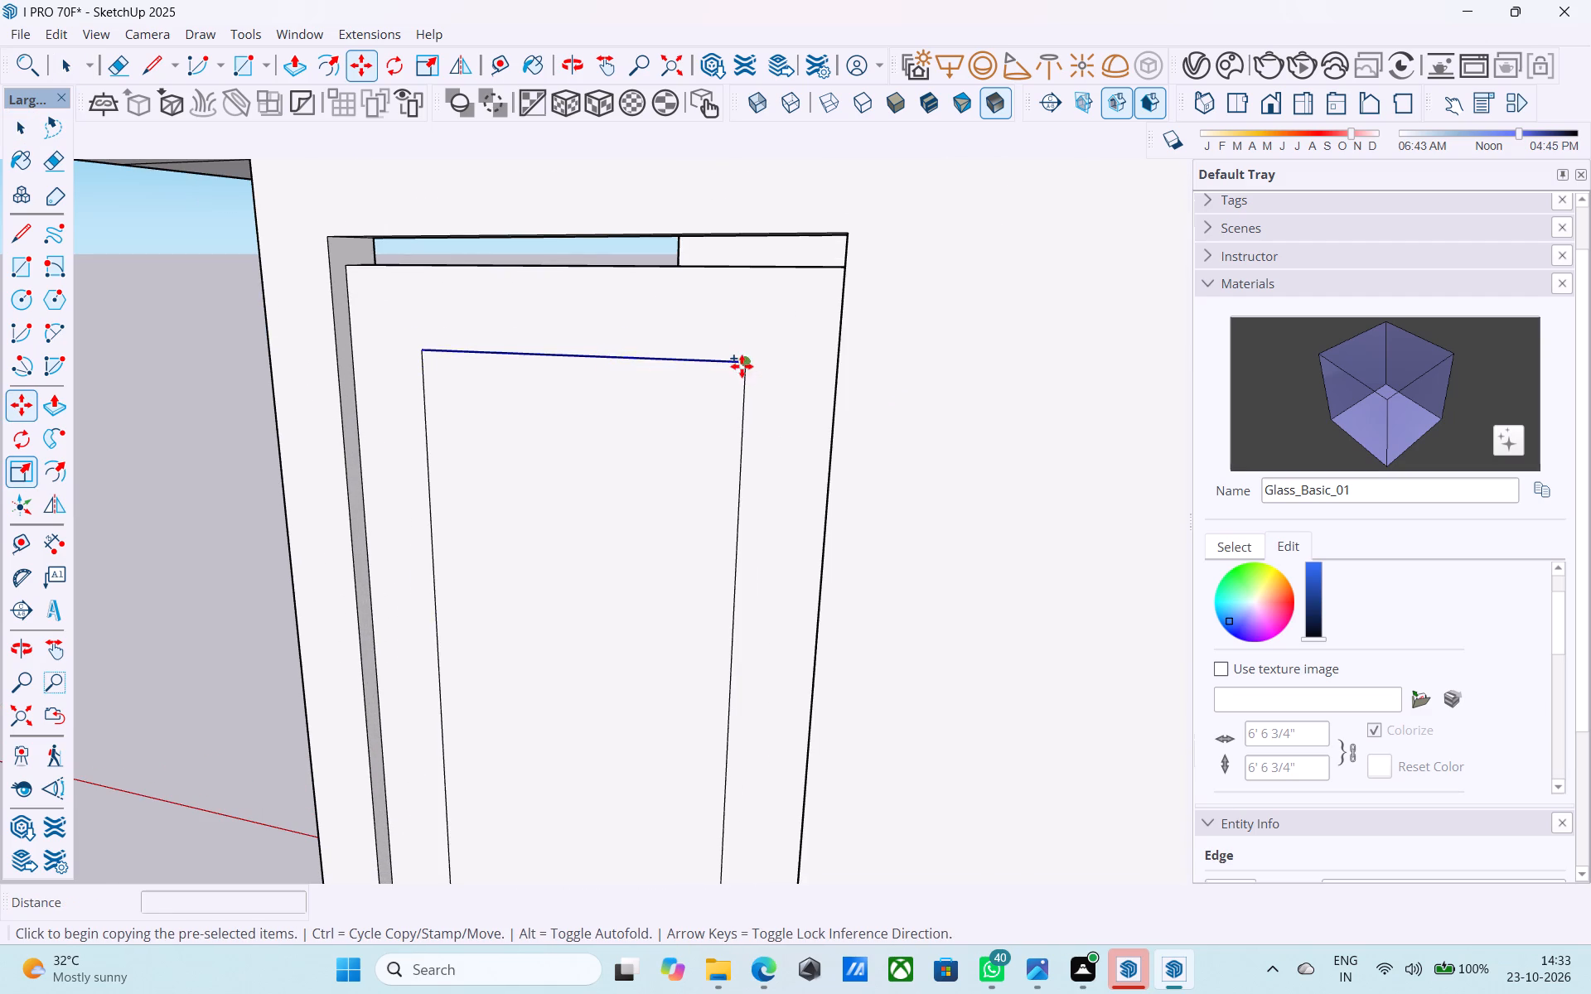
{"action": "scroll", "coordinate": [734, 294], "scroll_direction": "down", "scroll_amount": 5}
{"action": "scroll", "coordinate": [767, 520], "scroll_direction": "down", "scroll_amount": 6}
{"action": "scroll", "coordinate": [745, 670], "scroll_direction": "up", "scroll_amount": 5}
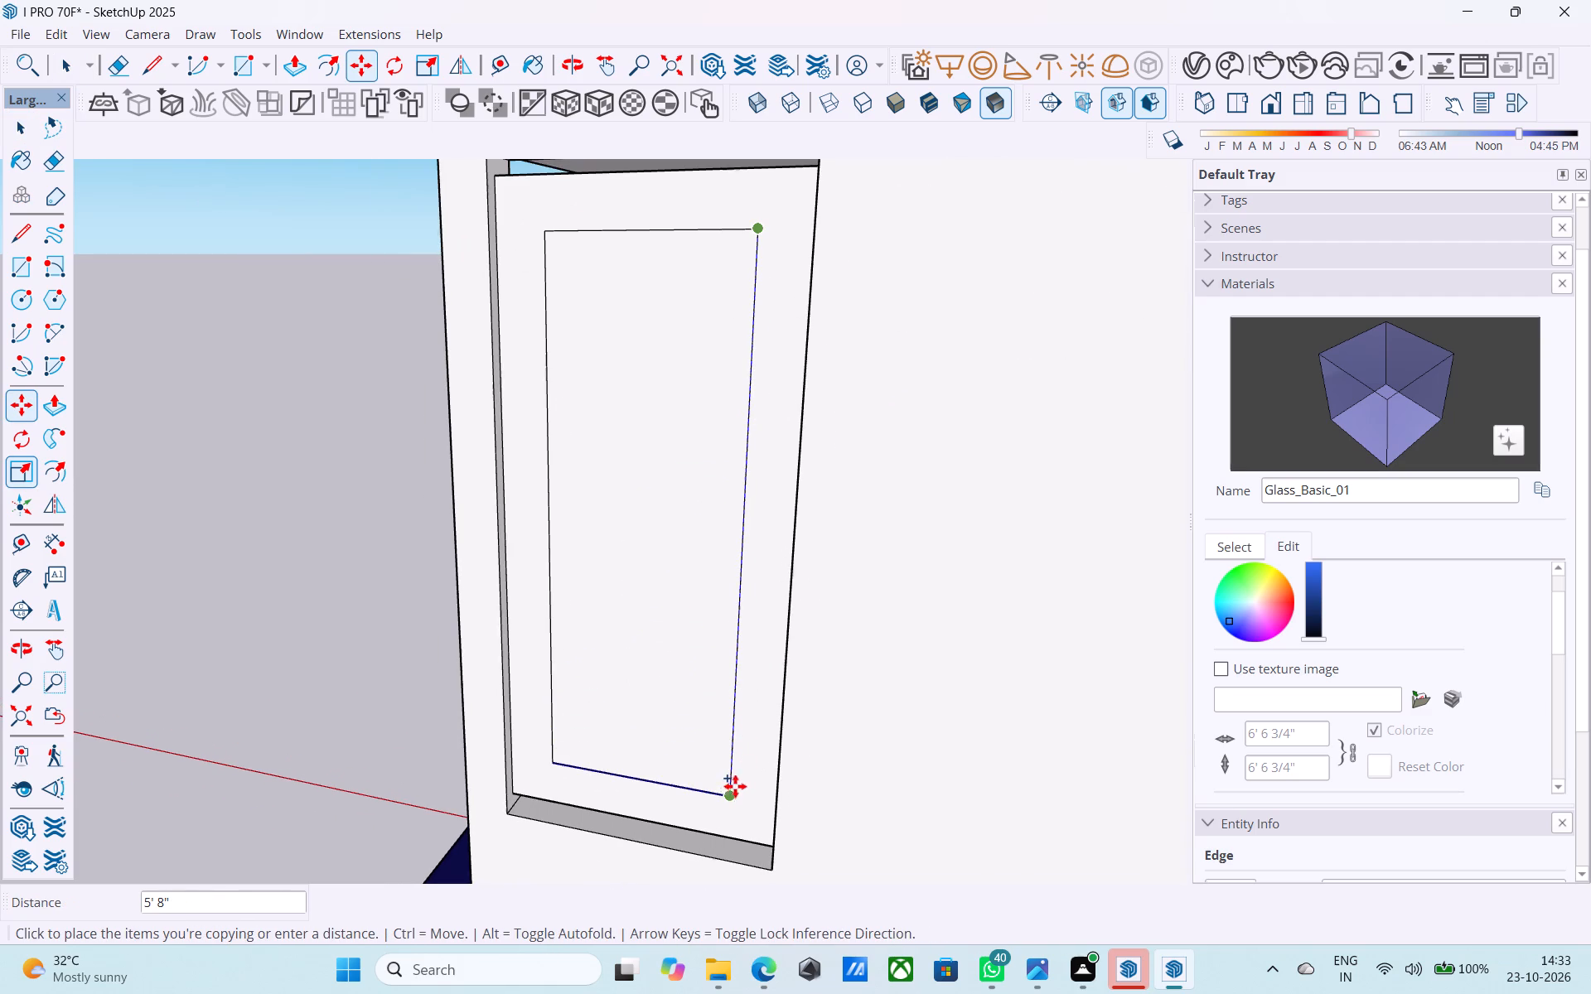
{"action": "left_click", "coordinate": [736, 789]}
{"action": "key", "text": "slash"}
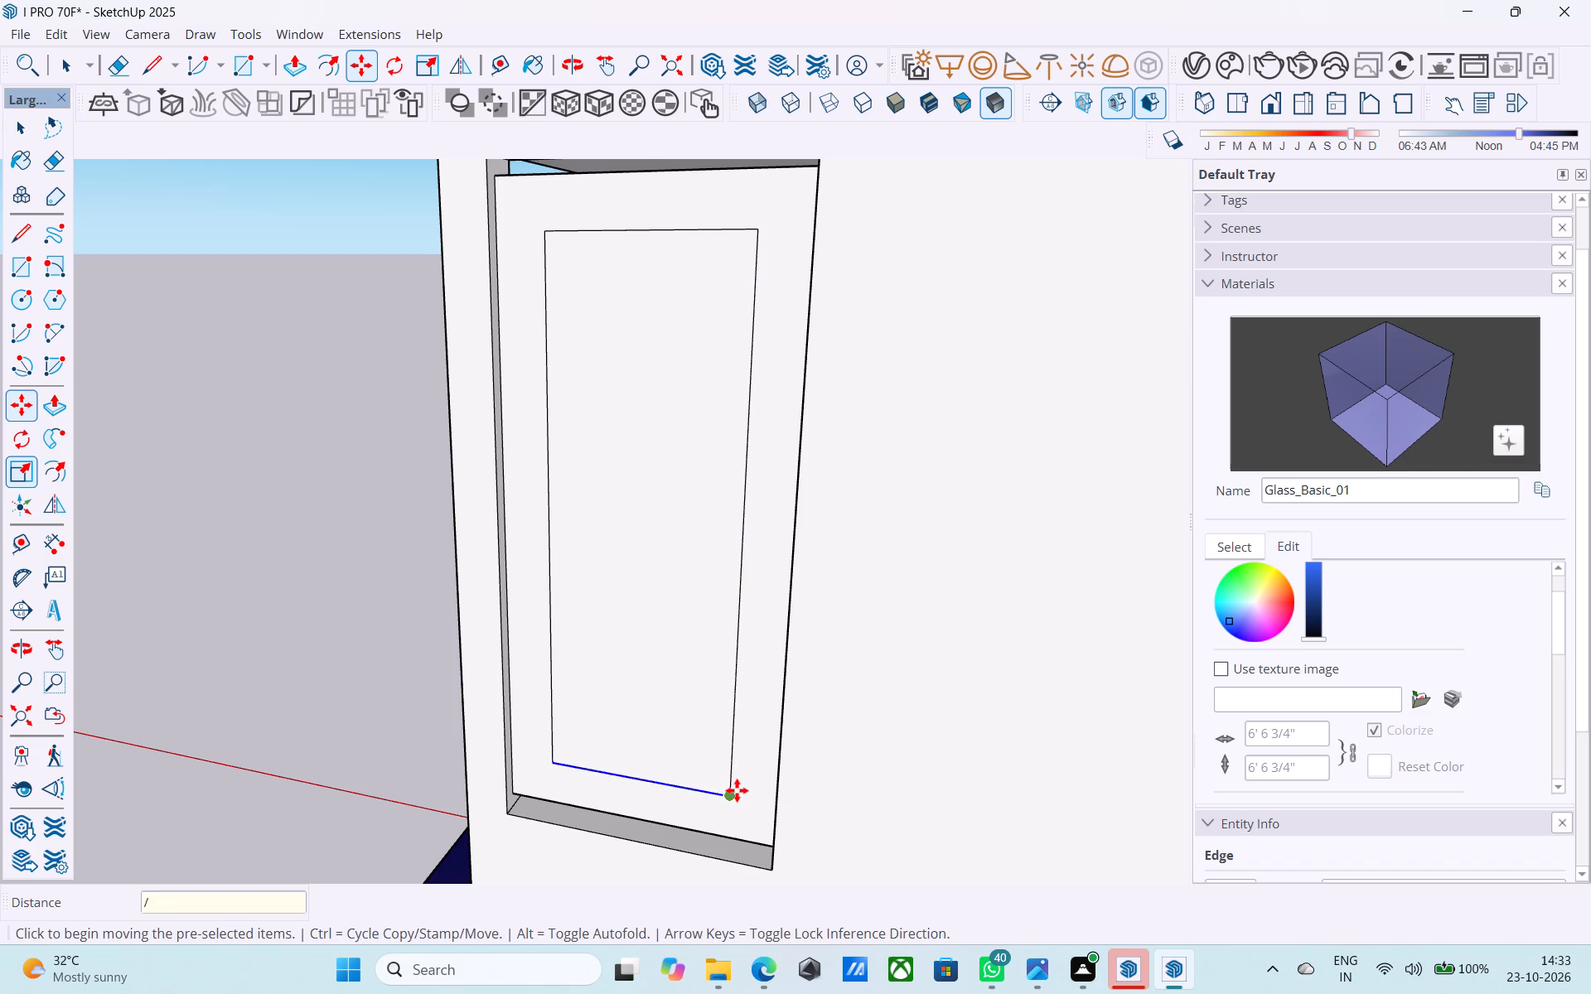
{"action": "key", "text": "8"}
{"action": "key", "text": "Return"}
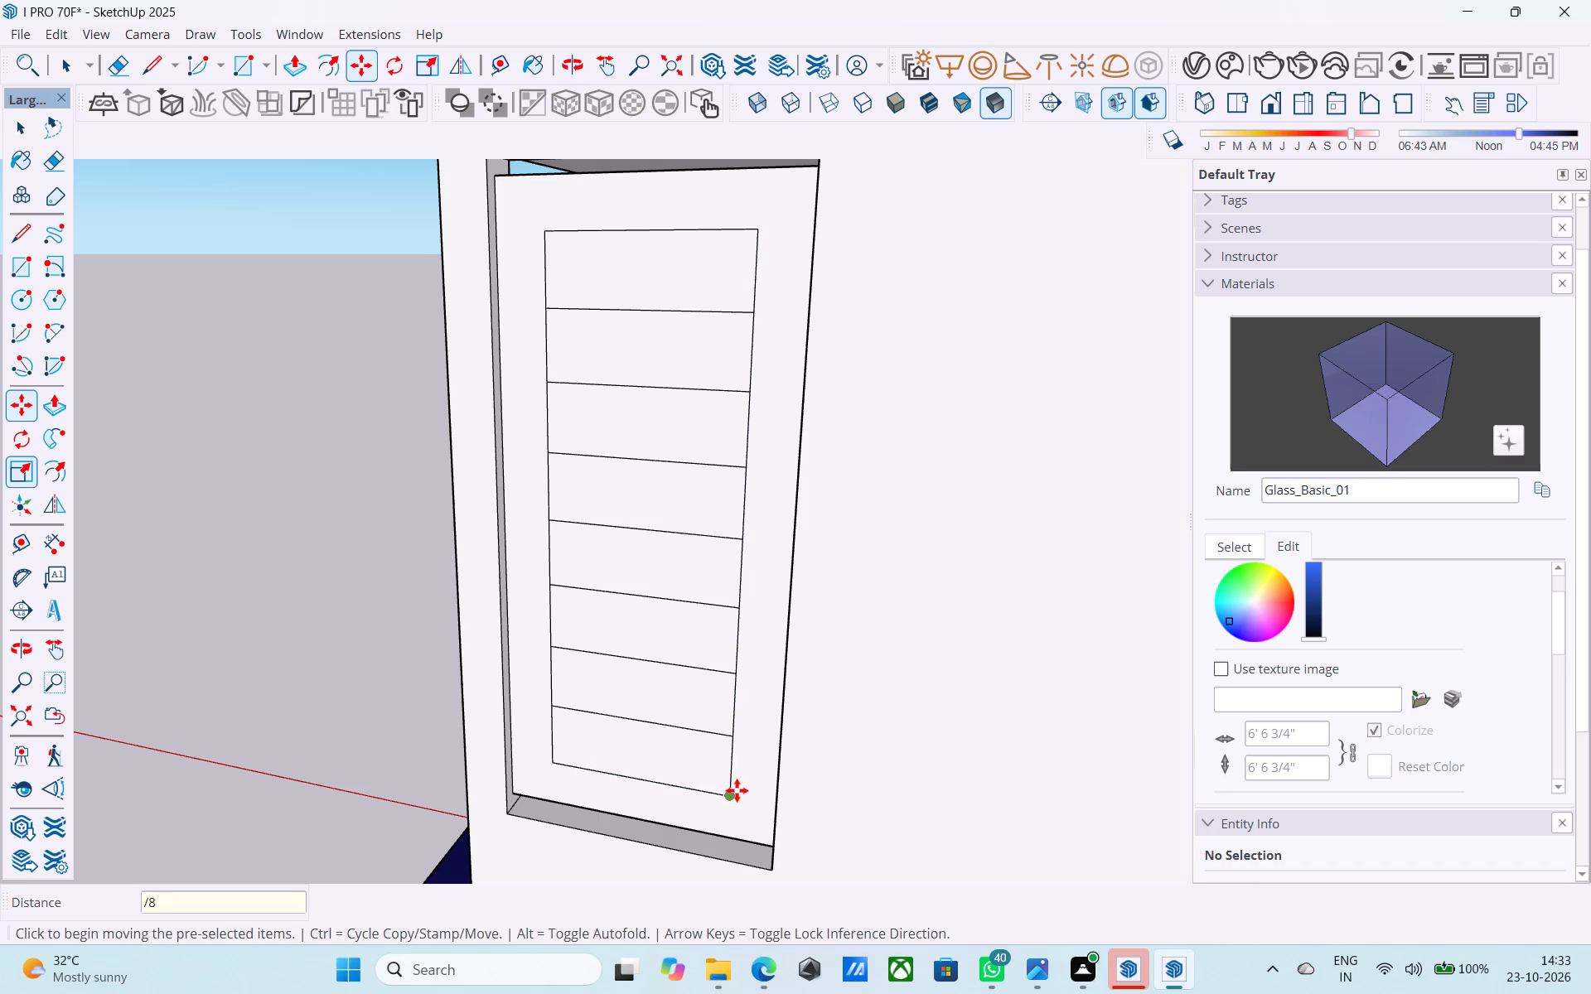
{"action": "key", "text": "slash"}
{"action": "type", "text": "16"}
{"action": "key", "text": "Return"}
{"action": "key", "text": "space"}
Push the lowest strip back through the panel's full thickness to open a slot.
{"action": "scroll", "coordinate": [693, 784], "scroll_direction": "up", "scroll_amount": 5}
{"action": "left_click", "coordinate": [677, 773]}
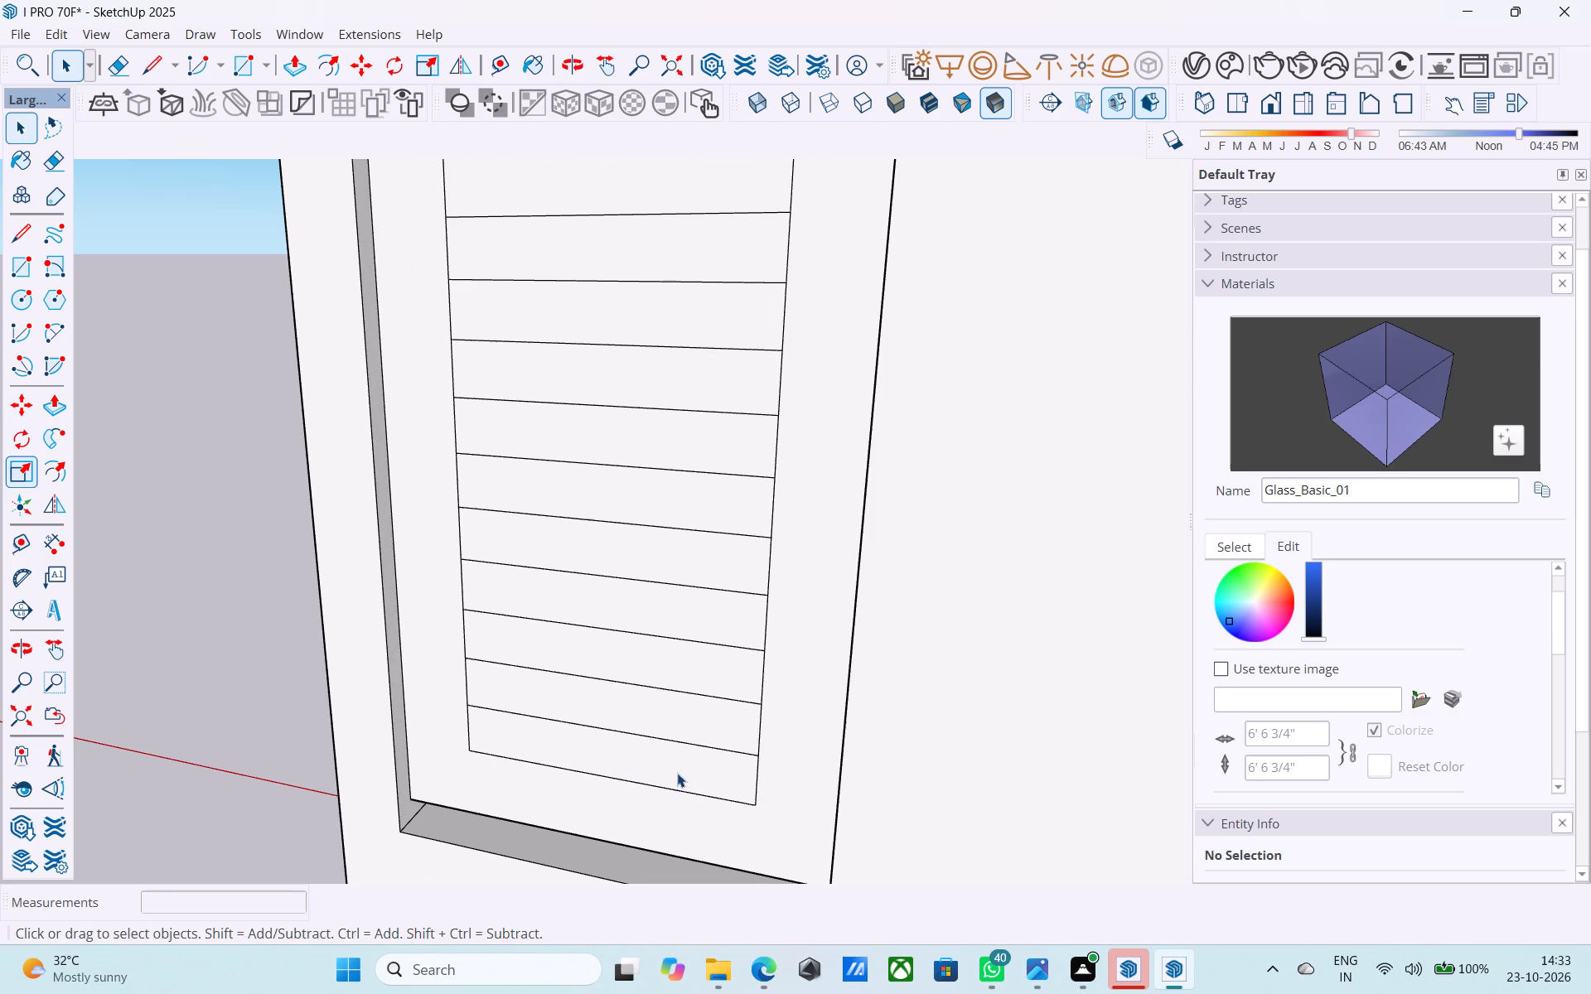
{"action": "scroll", "coordinate": [677, 774], "scroll_direction": "down", "scroll_amount": 6}
{"action": "key", "text": "p"}
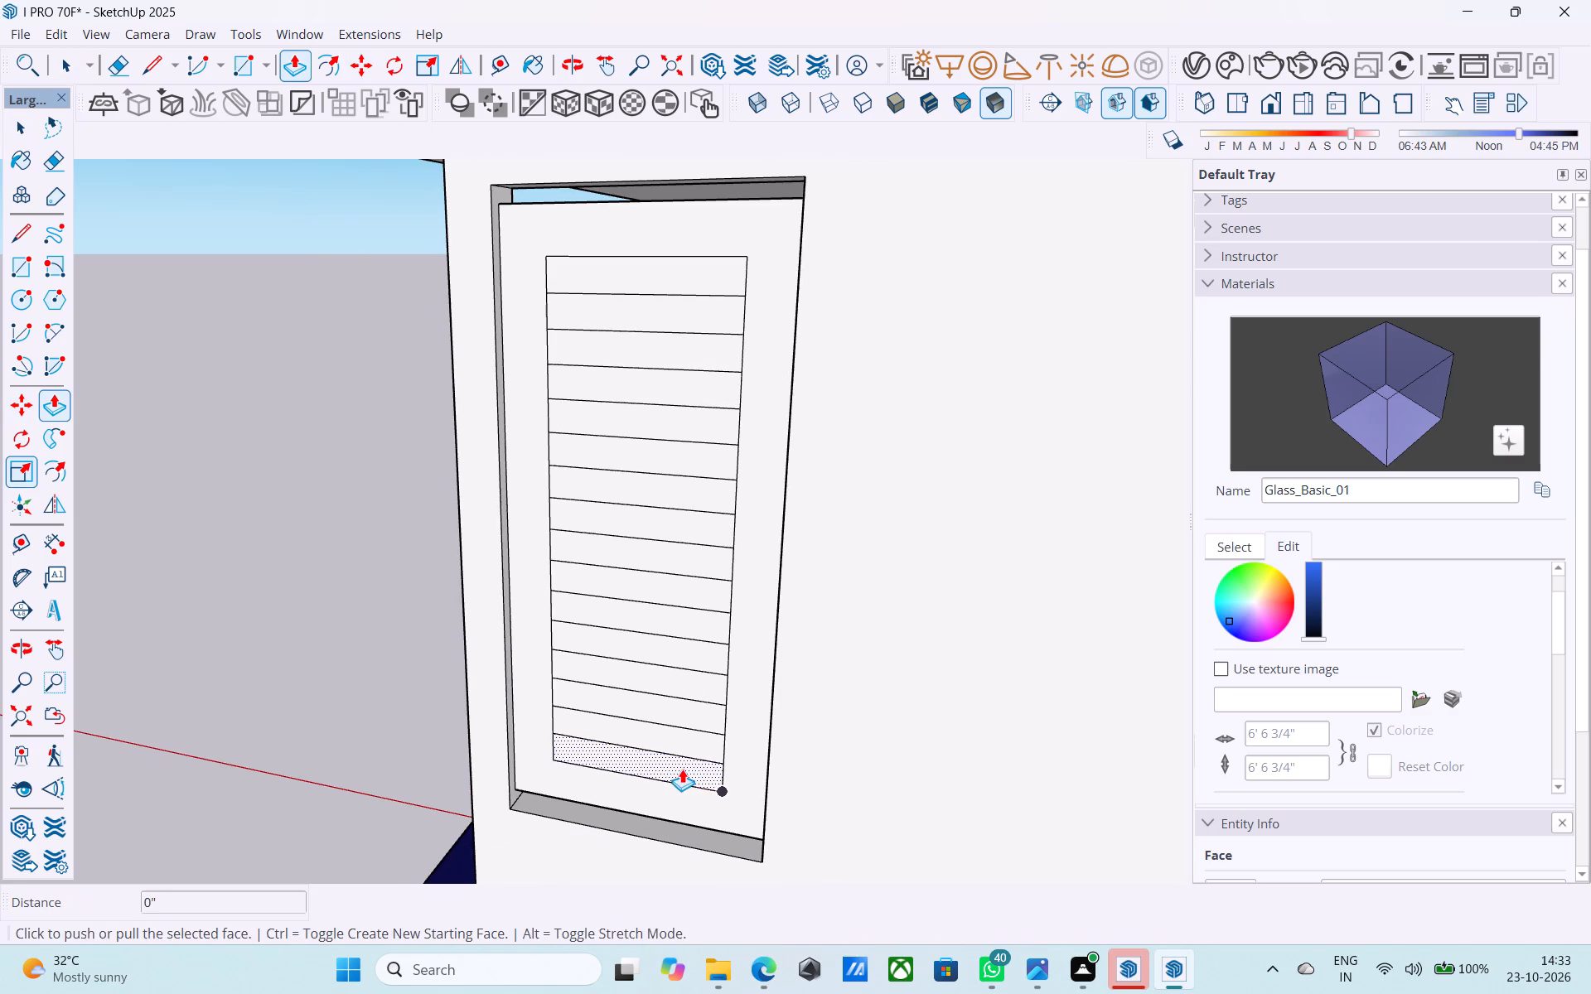
{"action": "left_click", "coordinate": [682, 769]}
{"action": "scroll", "coordinate": [684, 765], "scroll_direction": "up", "scroll_amount": 5}
{"action": "left_click", "coordinate": [684, 760]}
Repeat the same push on every alternate strip above the lowest slot, leaving horizontal slats between the openings.
{"action": "double_click", "coordinate": [704, 677]}
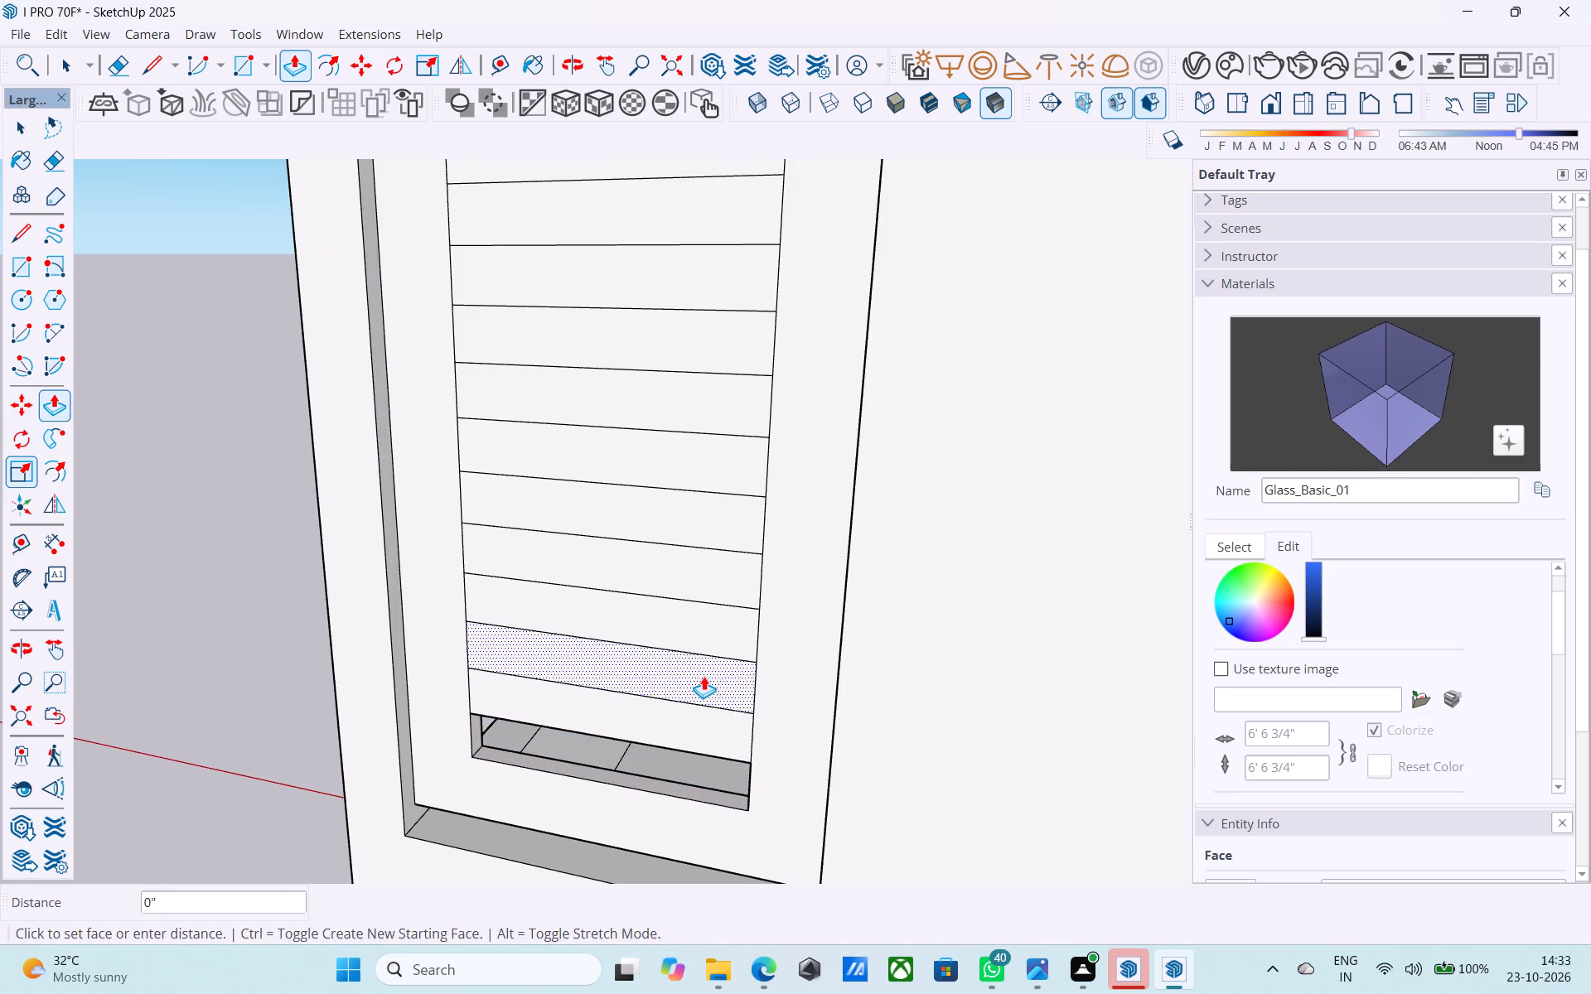
{"action": "scroll", "coordinate": [703, 676], "scroll_direction": "down", "scroll_amount": 2}
{"action": "middle_click_drag", "start_coordinate": [703, 676], "coordinate": [749, 853], "text": "shift"}
{"action": "middle_click_drag", "start_coordinate": [733, 836], "coordinate": [670, 586], "text": "shift"}
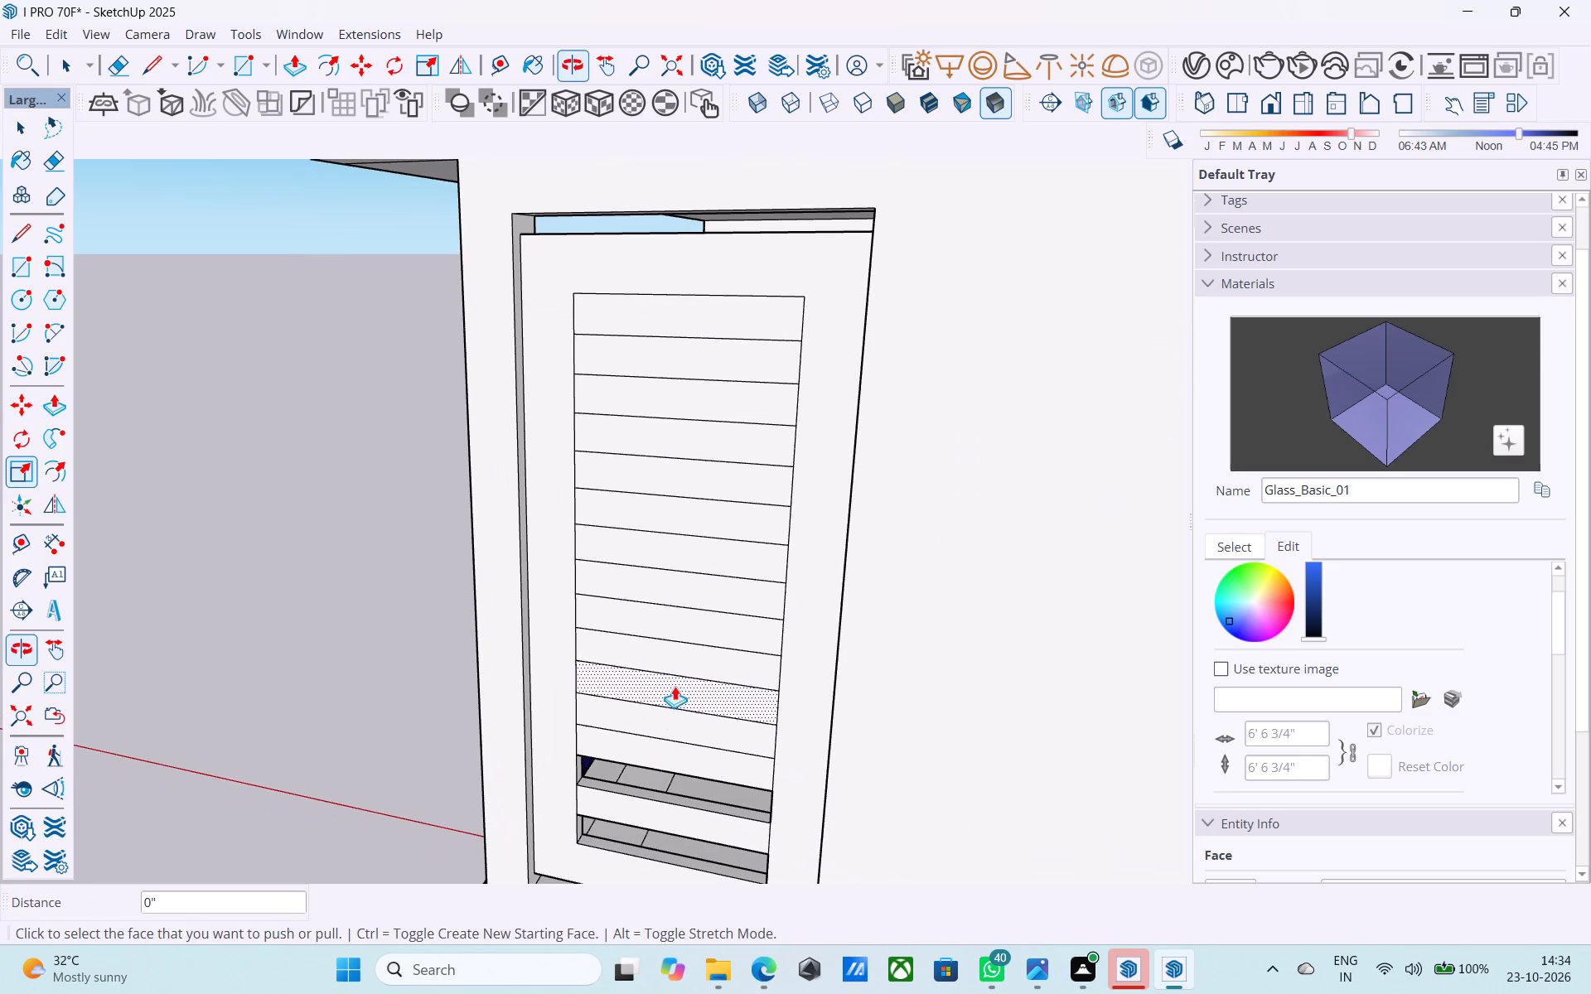
{"action": "double_click", "coordinate": [664, 719]}
{"action": "double_click", "coordinate": [670, 647]}
{"action": "middle_click_drag", "start_coordinate": [670, 649], "coordinate": [588, 683], "text": "shift"}
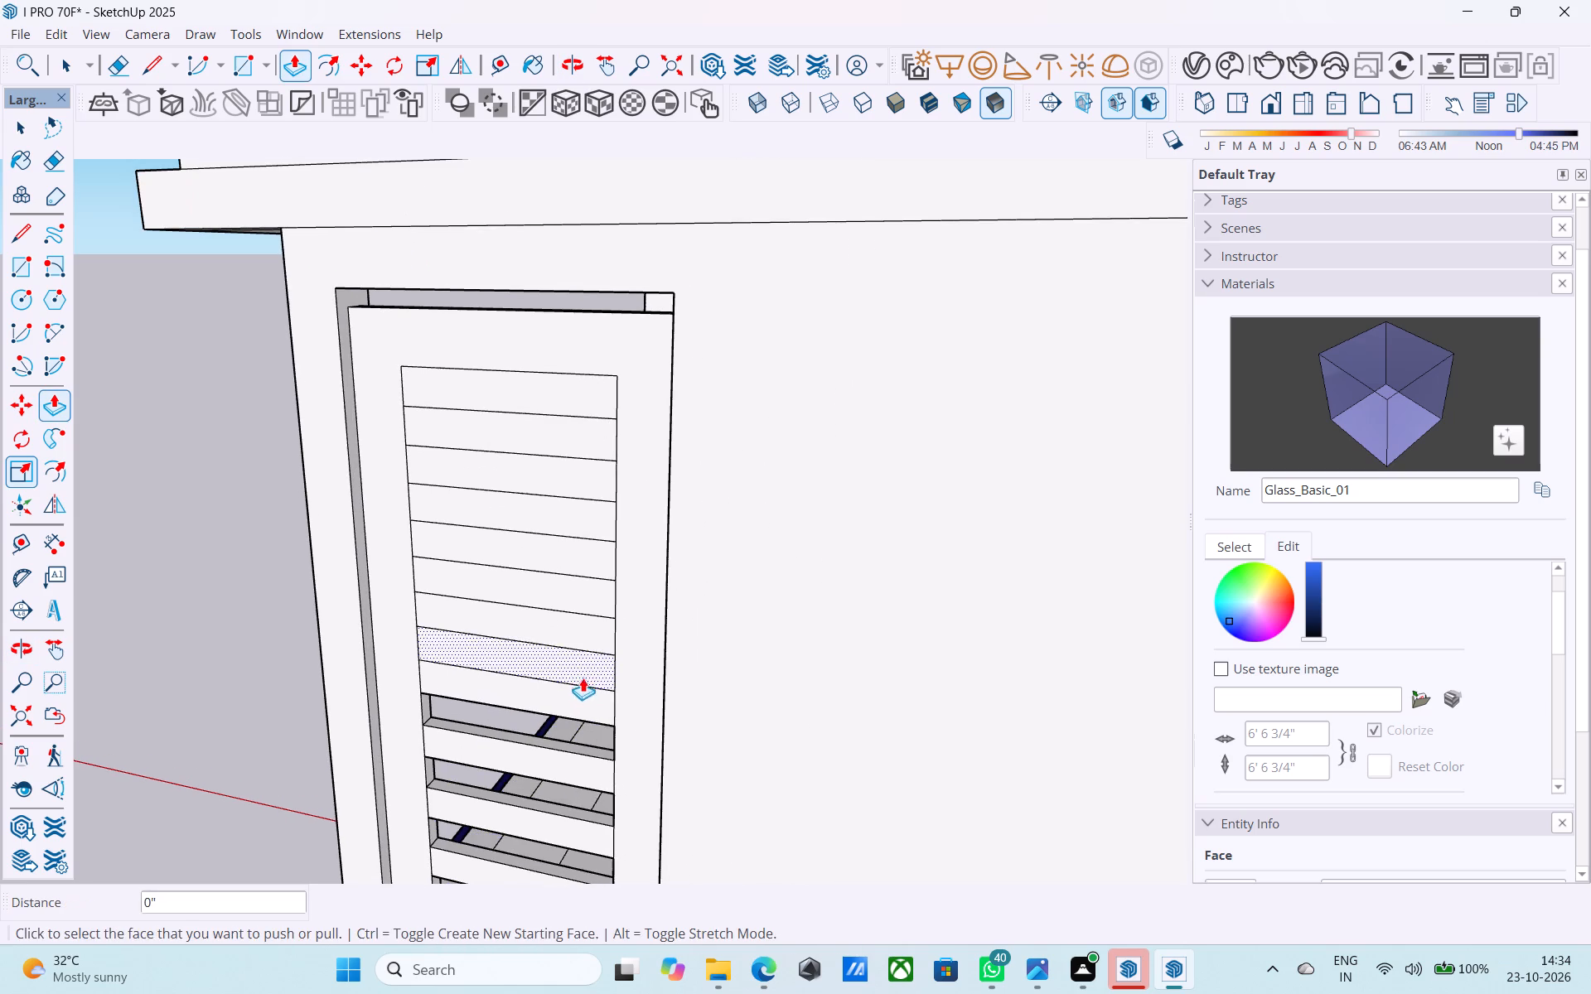
{"action": "double_click", "coordinate": [579, 670]}
{"action": "double_click", "coordinate": [527, 585]}
{"action": "double_click", "coordinate": [518, 509]}
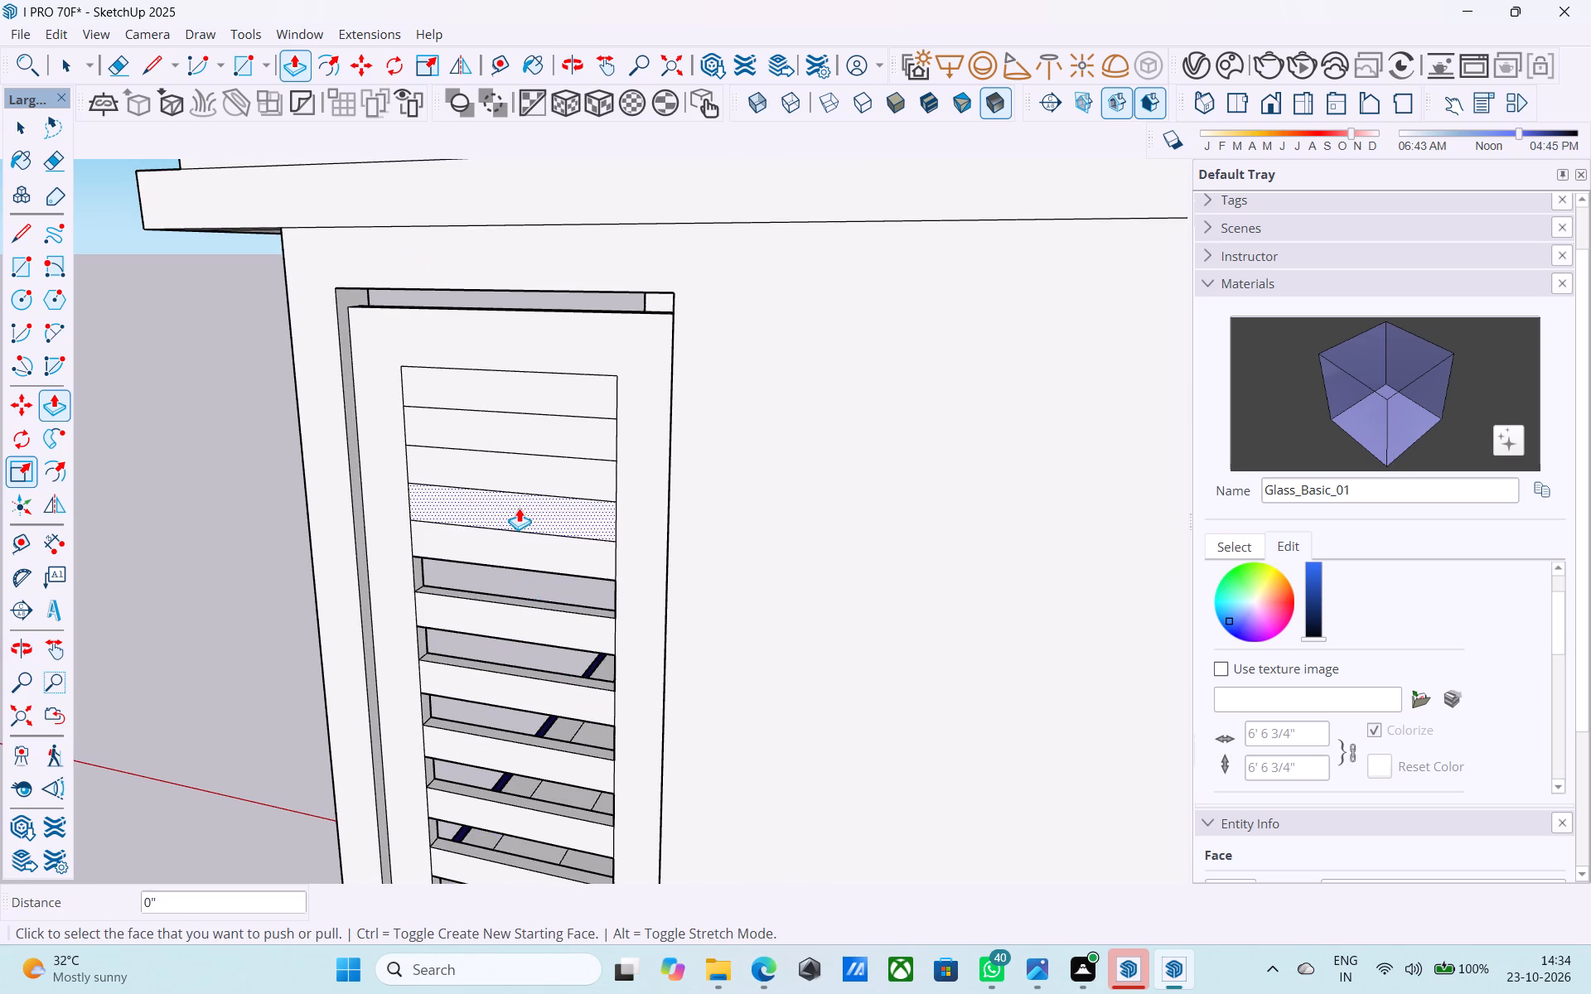
{"action": "middle_click_drag", "start_coordinate": [520, 511], "coordinate": [547, 644], "text": "shift"}
{"action": "double_click", "coordinate": [550, 562]}
Draw a 4" vertical line up from the top slat's upper corner and a rectangle of that height across the slat's width.
{"action": "middle_click_drag", "start_coordinate": [519, 585], "coordinate": [1211, 596]}
{"action": "middle_click_drag", "start_coordinate": [698, 688], "coordinate": [1061, 589]}
{"action": "scroll", "coordinate": [998, 552], "scroll_direction": "down", "scroll_amount": 8}
{"action": "middle_click_drag", "start_coordinate": [818, 519], "coordinate": [830, 379], "text": "shift"}
{"action": "scroll", "coordinate": [829, 389], "scroll_direction": "up", "scroll_amount": 10}
{"action": "middle_click_drag", "start_coordinate": [804, 477], "coordinate": [0, 578]}
{"action": "middle_click_drag", "start_coordinate": [733, 564], "coordinate": [727, 574], "text": "shift"}
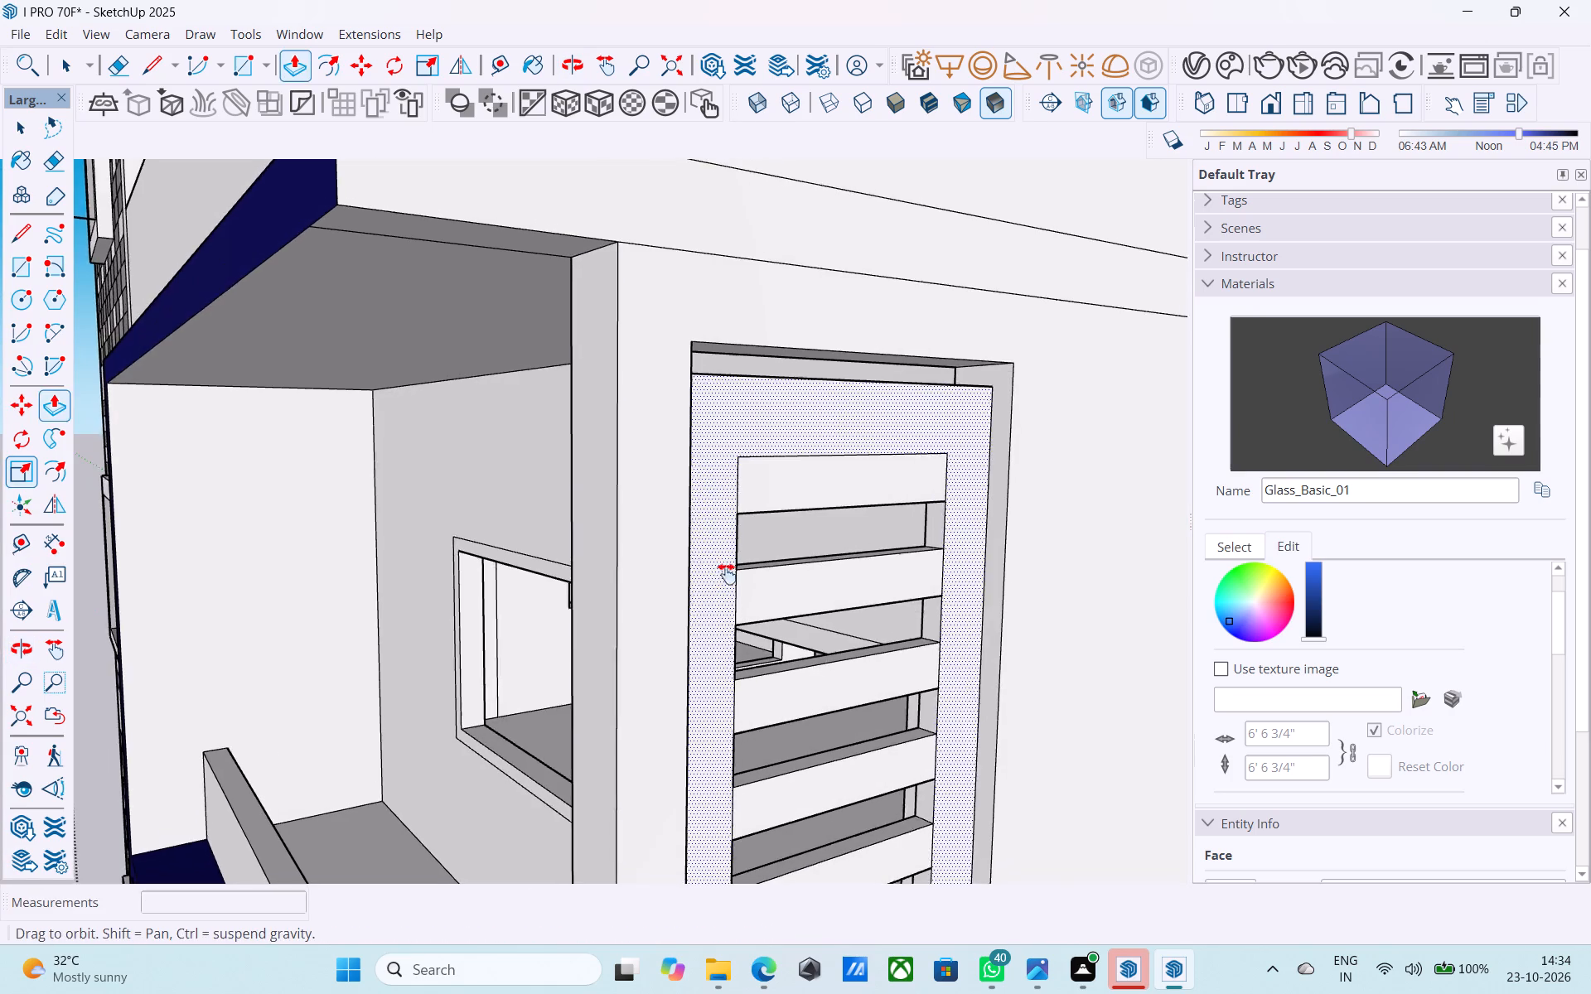
{"action": "middle_click_drag", "start_coordinate": [727, 574], "coordinate": [488, 589], "text": "shift"}
{"action": "middle_click_drag", "start_coordinate": [829, 496], "coordinate": [746, 577]}
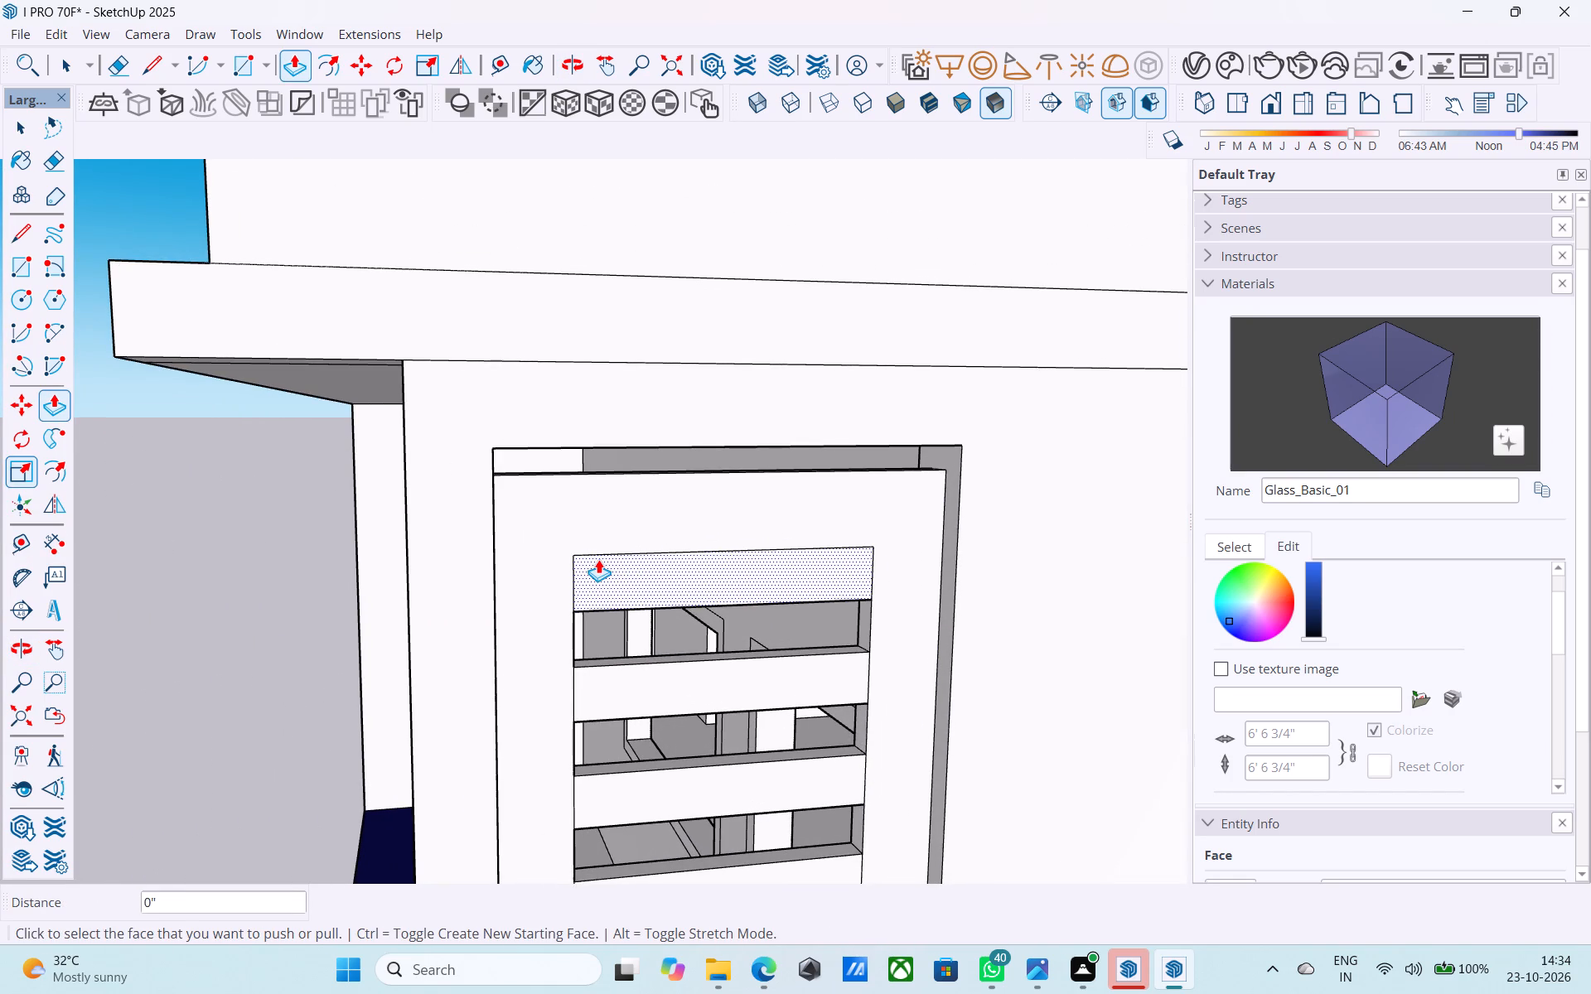
{"action": "key", "text": "r"}
{"action": "key", "text": "l"}
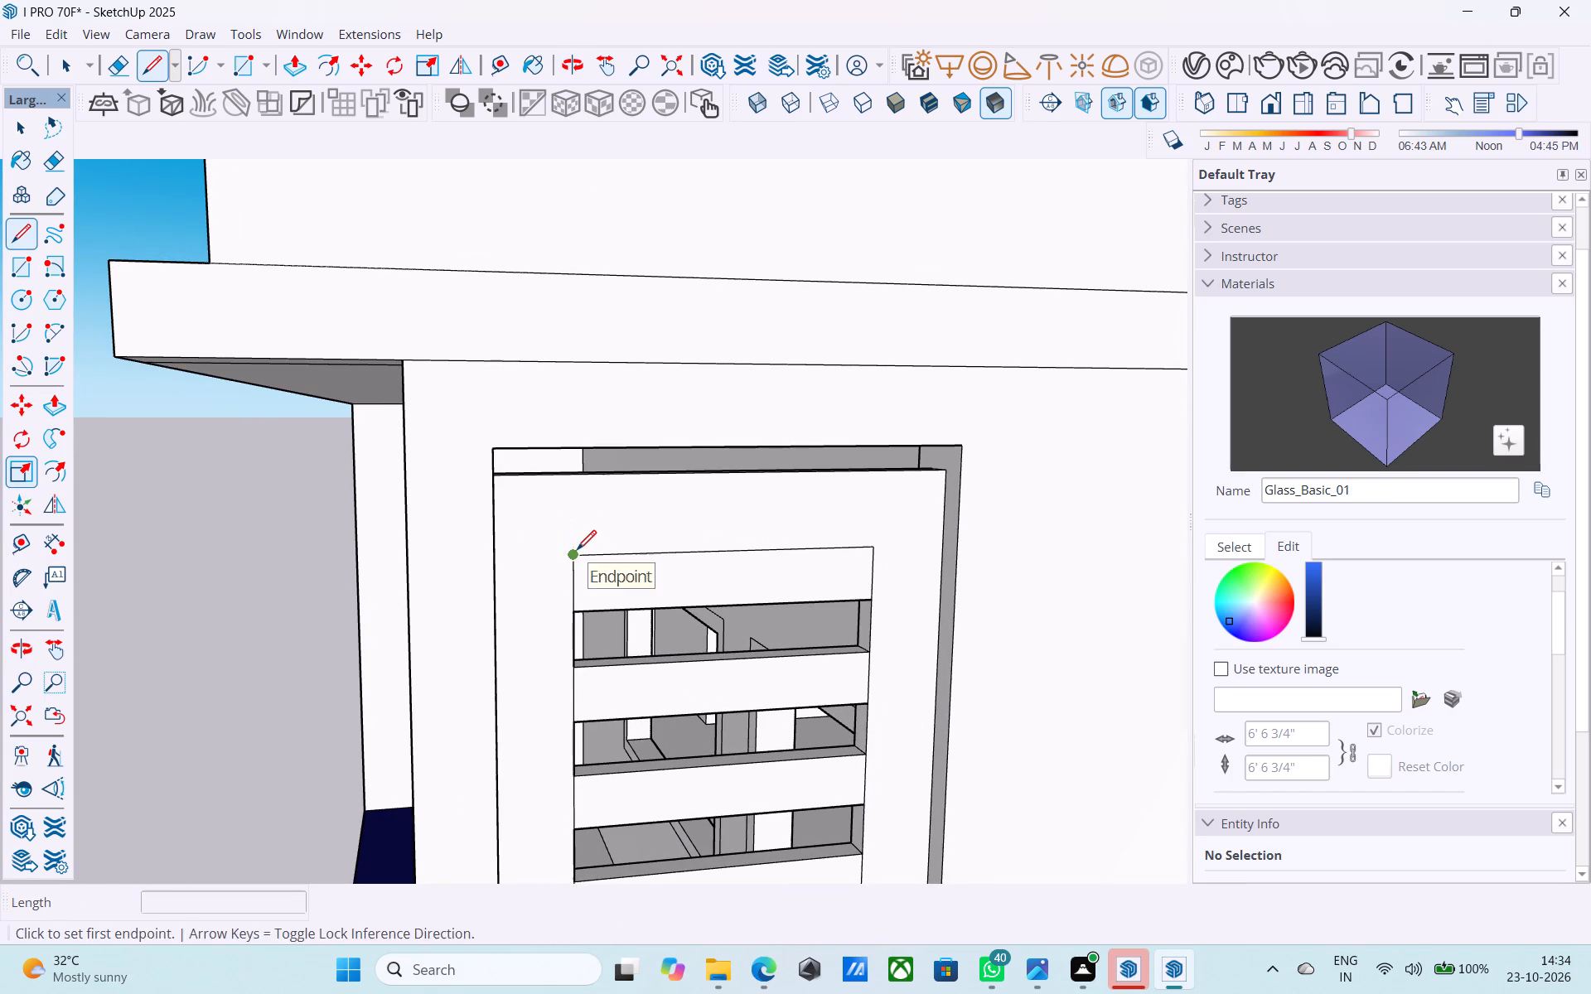
{"action": "left_click", "coordinate": [577, 550]}
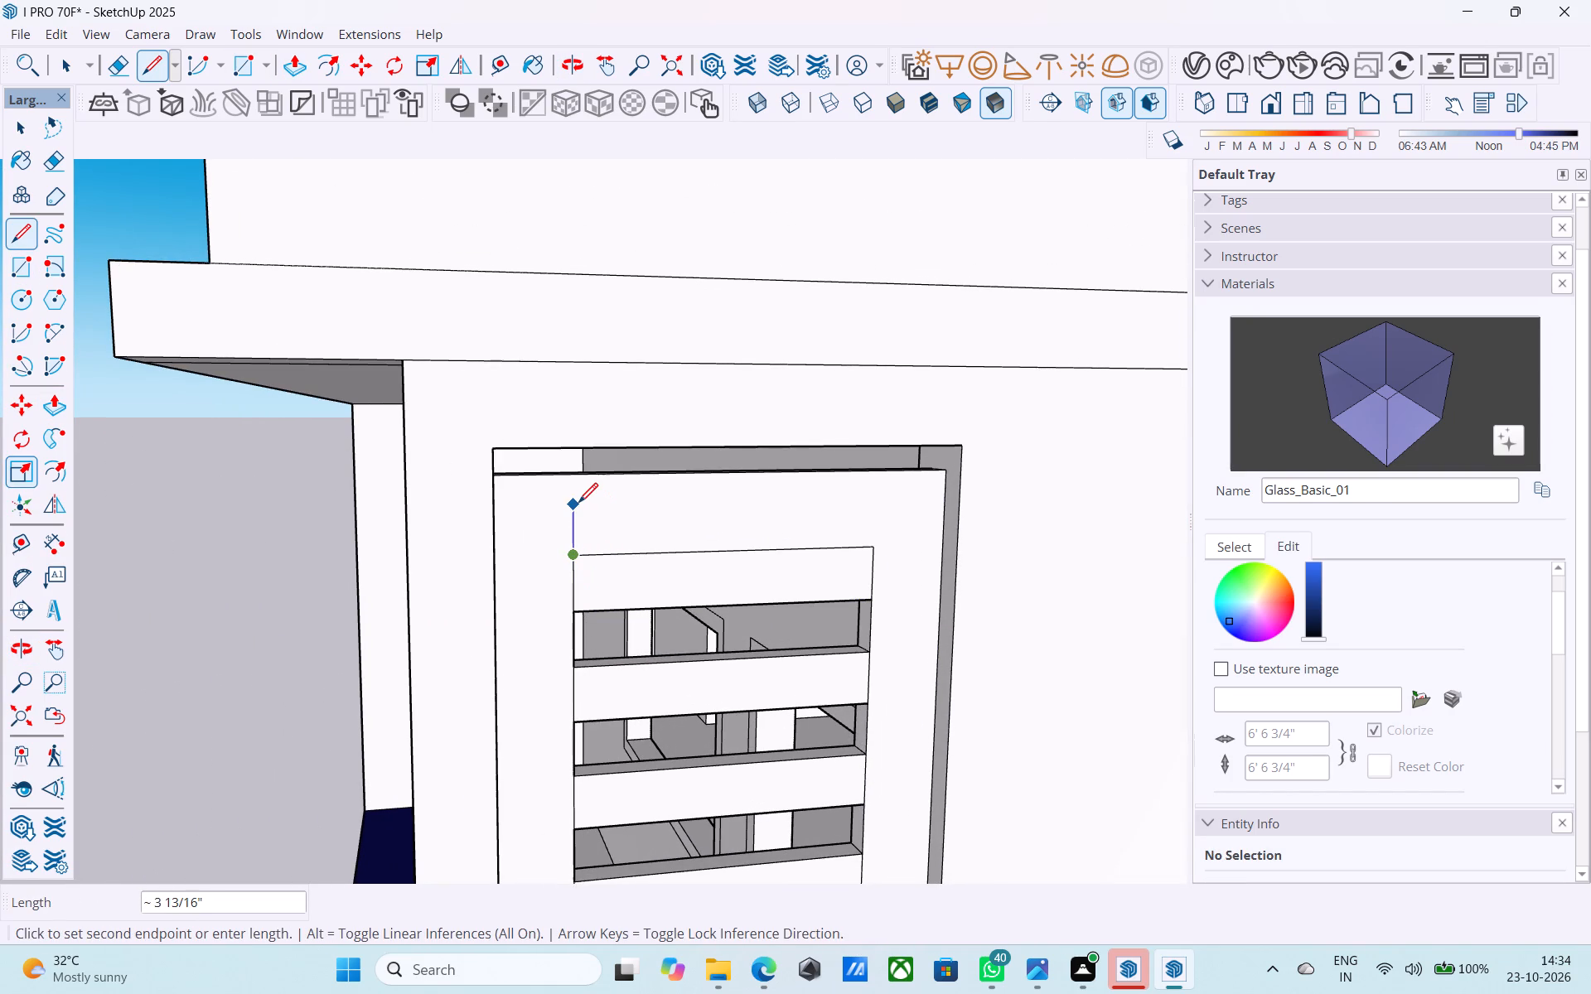
{"action": "key", "text": "4"}
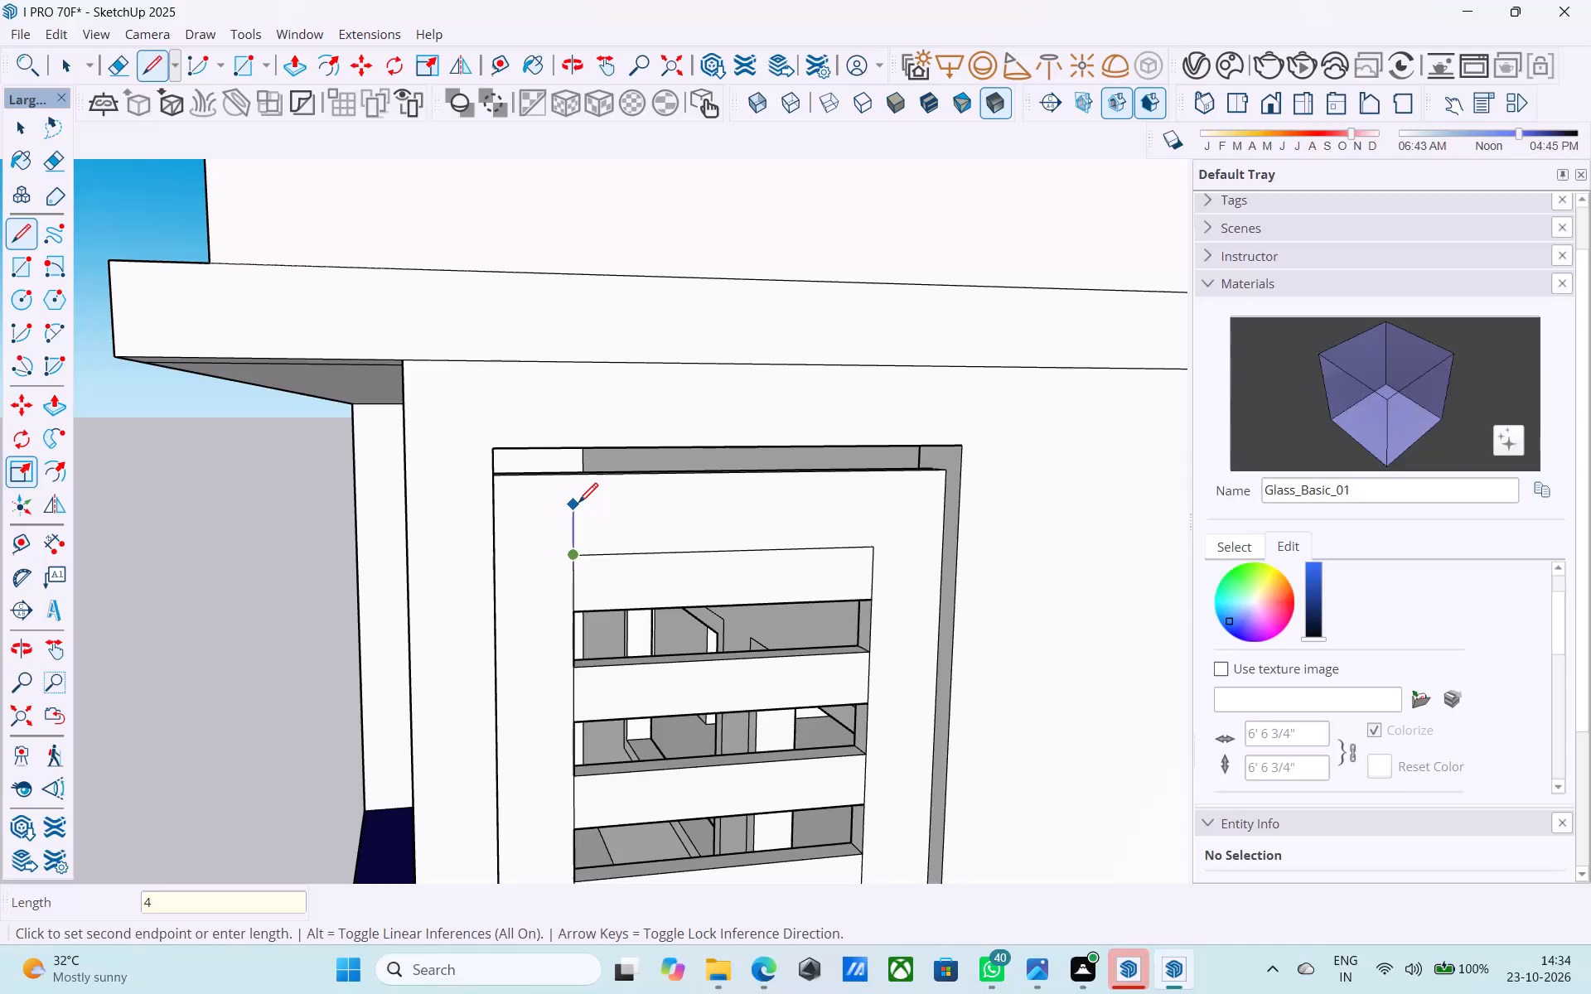
{"action": "key", "text": "shift+quotedbl"}
{"action": "key", "text": "Return"}
{"action": "key", "text": "r"}
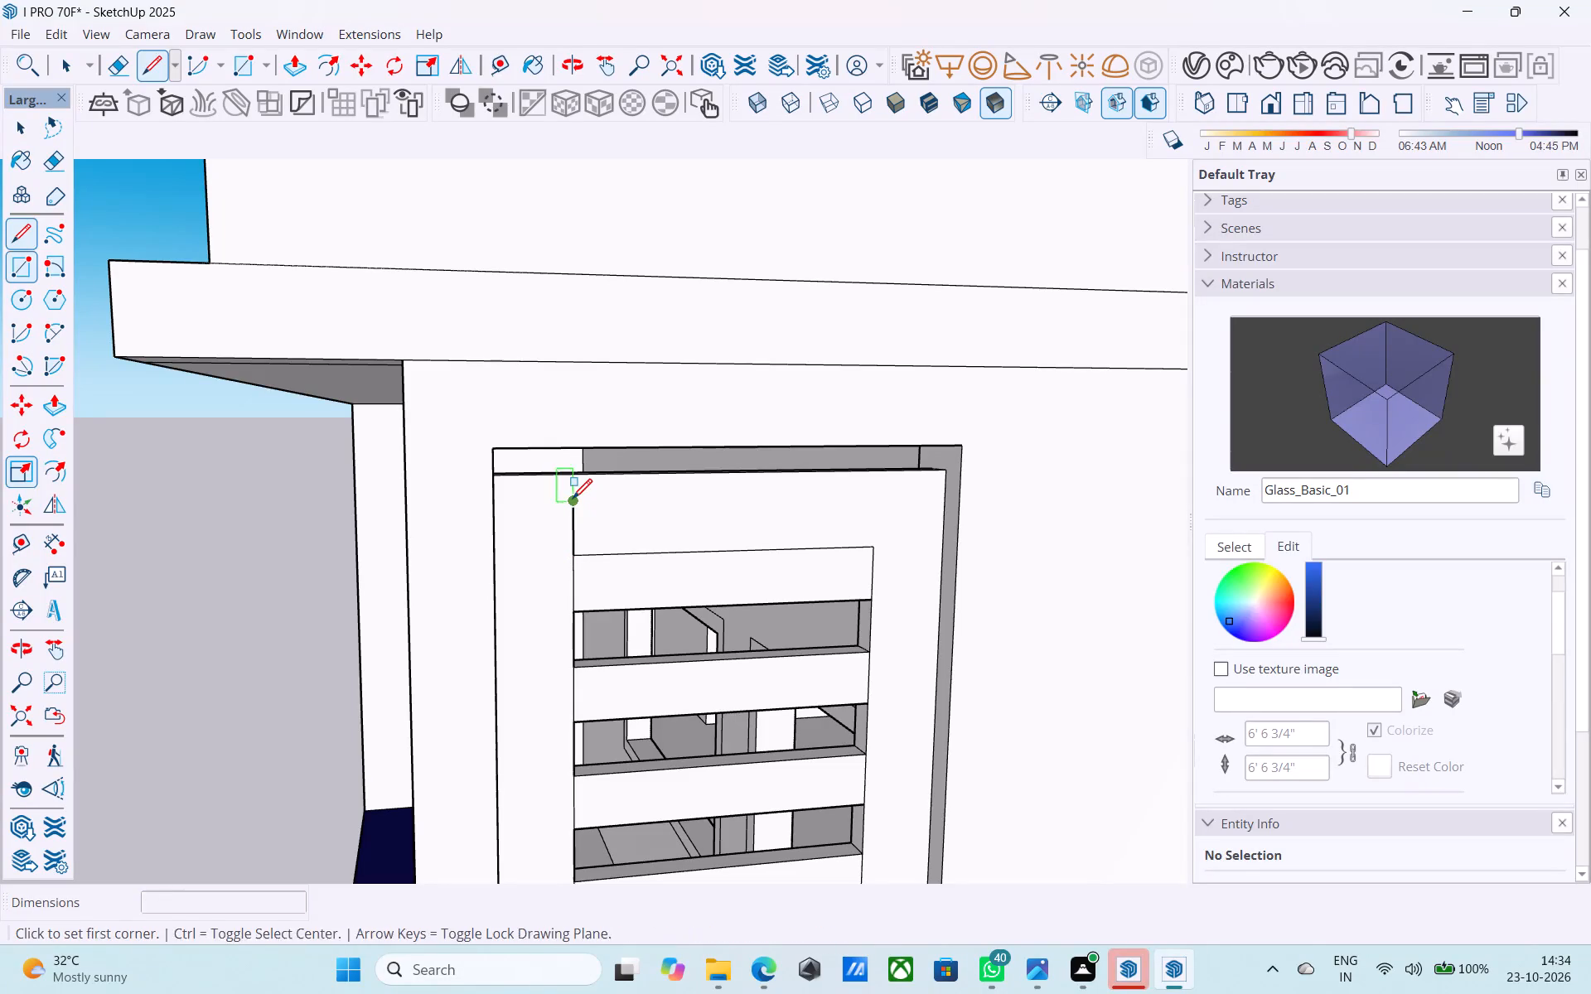
{"action": "left_click", "coordinate": [573, 499]}
{"action": "left_click", "coordinate": [871, 552]}
Push the new rectangle above the top slat through the panel by the same depth to open one more slot.
{"action": "key", "text": "space"}
{"action": "left_click", "coordinate": [843, 540]}
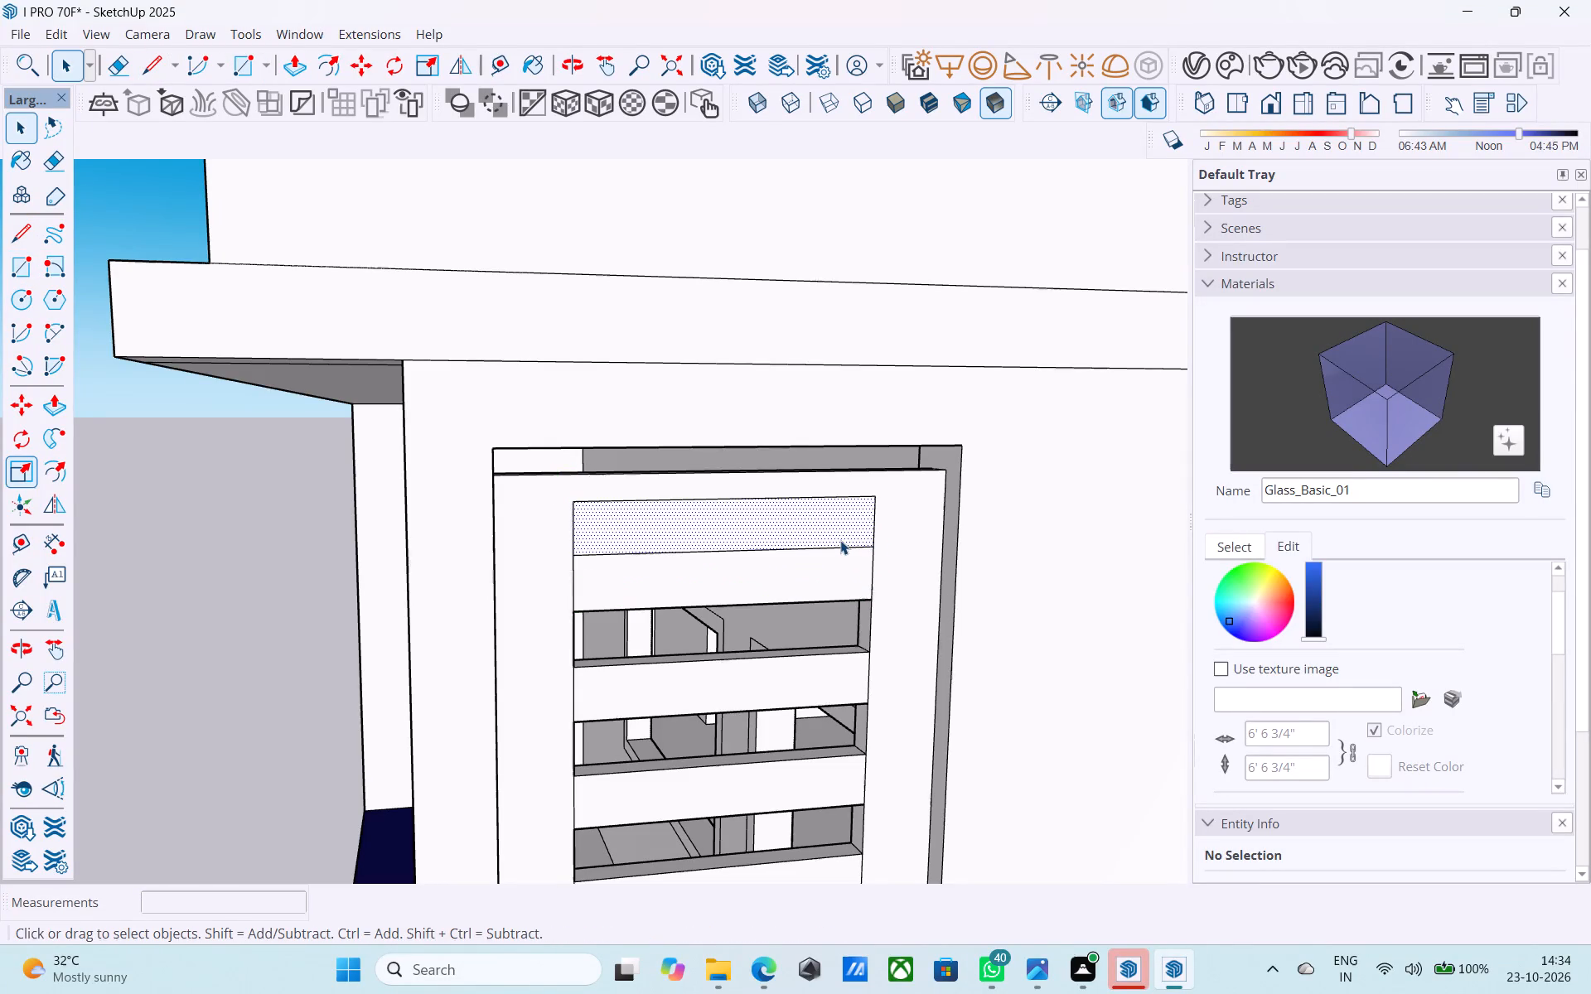
{"action": "key", "text": "p"}
{"action": "double_click", "coordinate": [840, 539]}
{"action": "key", "text": "space"}
Pull the slatted panel's top face up 2" to the head of the balcony side opening.
{"action": "middle_click_drag", "start_coordinate": [699, 499], "coordinate": [225, 477]}
{"action": "scroll", "coordinate": [597, 481], "scroll_direction": "up", "scroll_amount": 2}
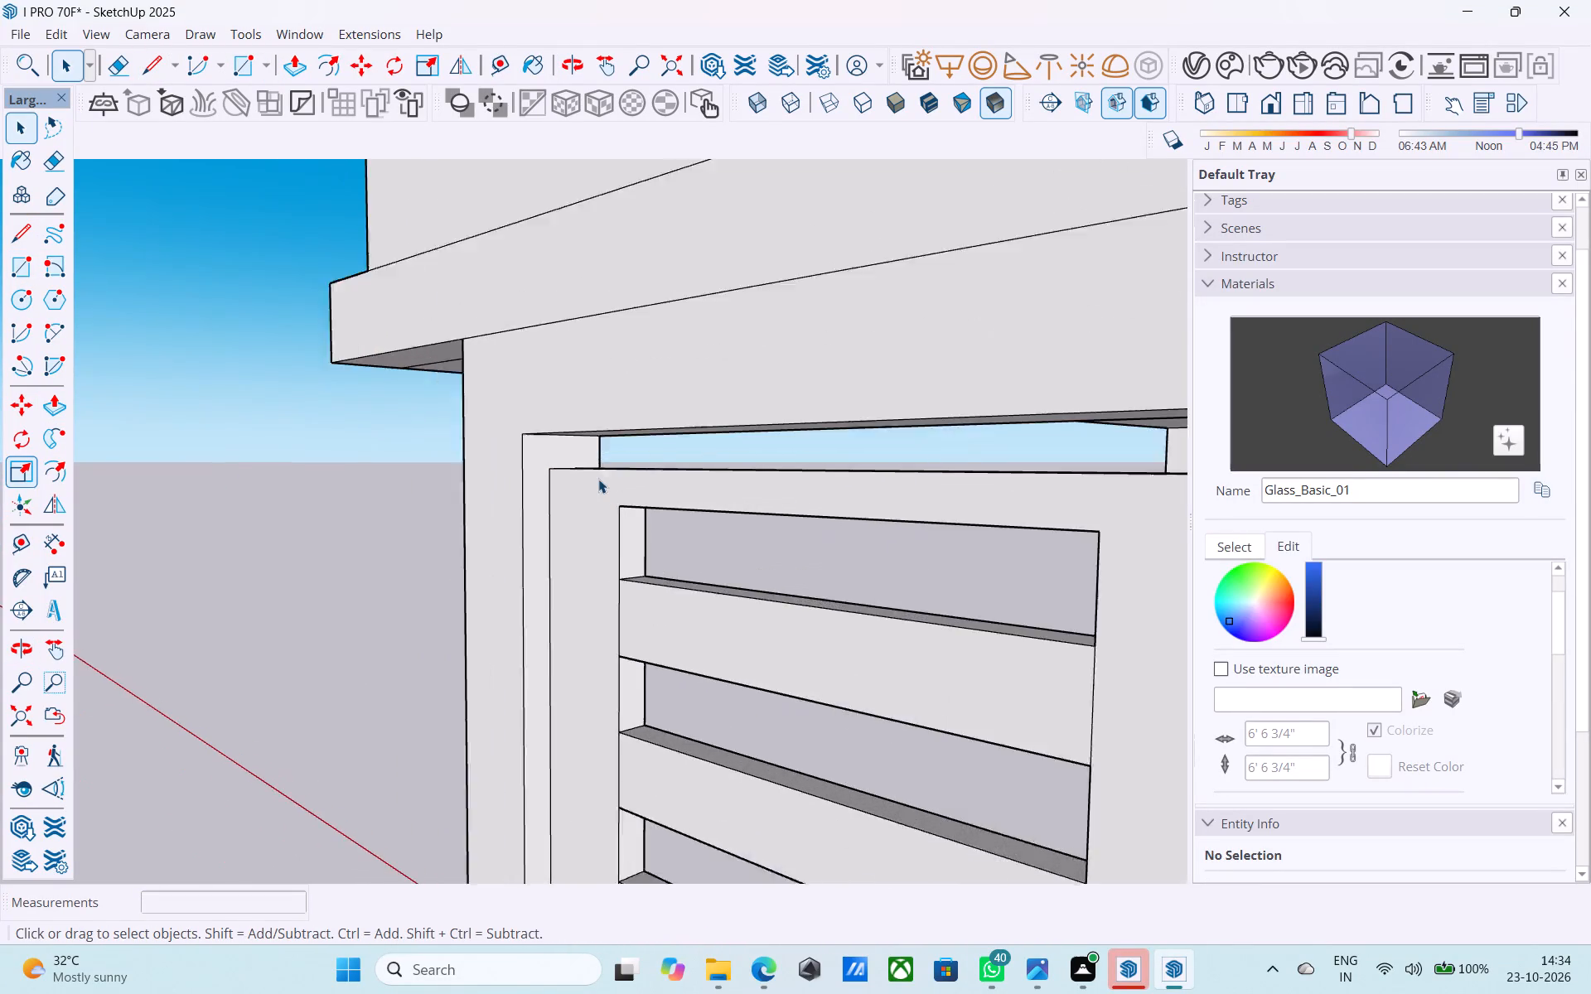
{"action": "scroll", "coordinate": [598, 479], "scroll_direction": "up", "scroll_amount": 12}
{"action": "middle_click_drag", "start_coordinate": [599, 480], "coordinate": [563, 534]}
{"action": "left_click", "coordinate": [590, 448]}
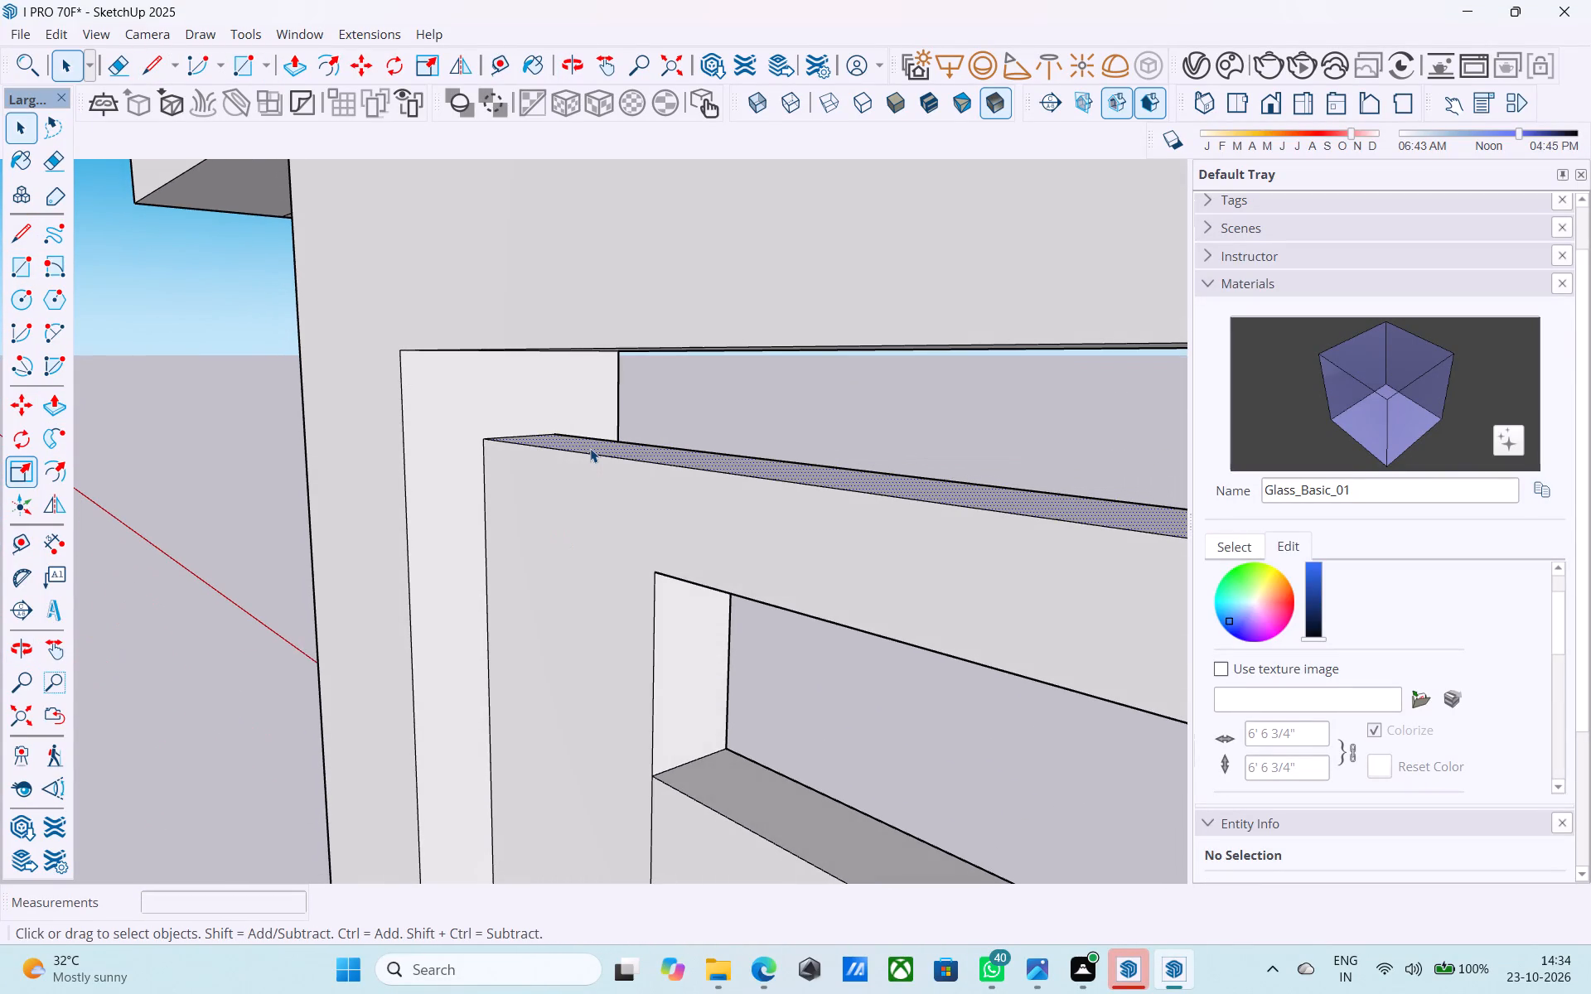
{"action": "key", "text": "p"}
{"action": "left_click", "coordinate": [590, 448]}
{"action": "middle_click_drag", "start_coordinate": [613, 355], "coordinate": [624, 235]}
{"action": "left_click", "coordinate": [615, 311]}
Pull the upper slatted panel's bottom face down 2" to the sill of the balcony side opening.
{"action": "middle_click_drag", "start_coordinate": [600, 314], "coordinate": [790, 289]}
{"action": "scroll", "coordinate": [767, 306], "scroll_direction": "down", "scroll_amount": 20}
{"action": "scroll", "coordinate": [767, 306], "scroll_direction": "down", "scroll_amount": 3}
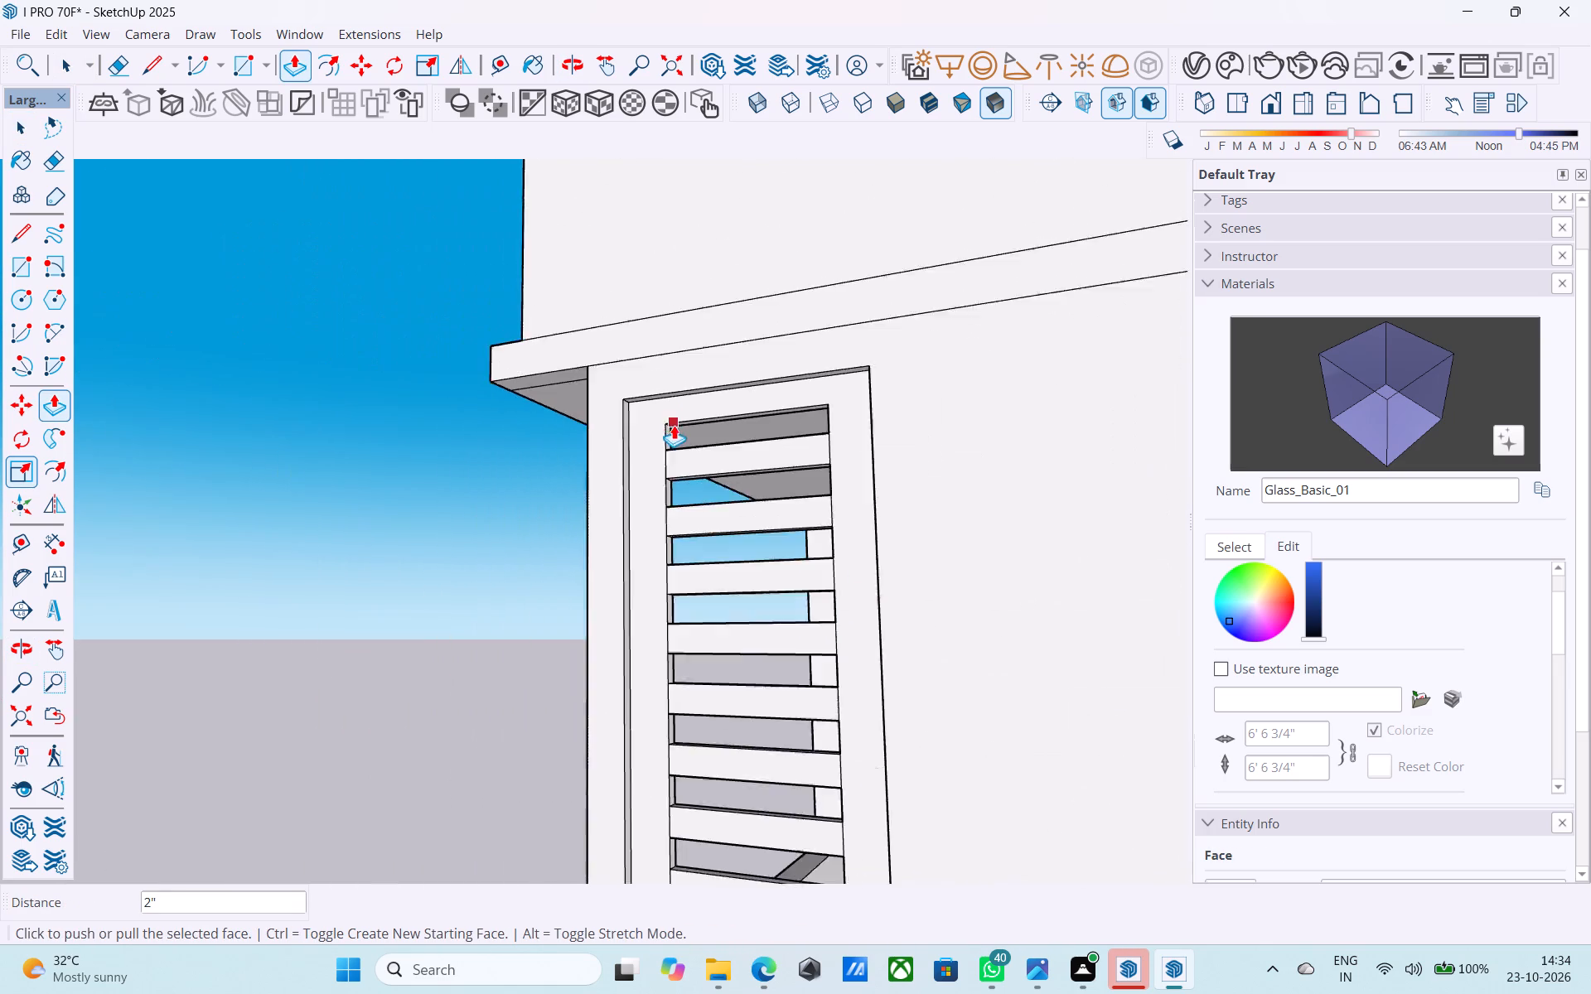
{"action": "scroll", "coordinate": [674, 425], "scroll_direction": "down", "scroll_amount": 7}
{"action": "middle_click_drag", "start_coordinate": [694, 458], "coordinate": [745, 543]}
{"action": "scroll", "coordinate": [604, 376], "scroll_direction": "down", "scroll_amount": 11}
{"action": "middle_click_drag", "start_coordinate": [647, 466], "coordinate": [1086, 548]}
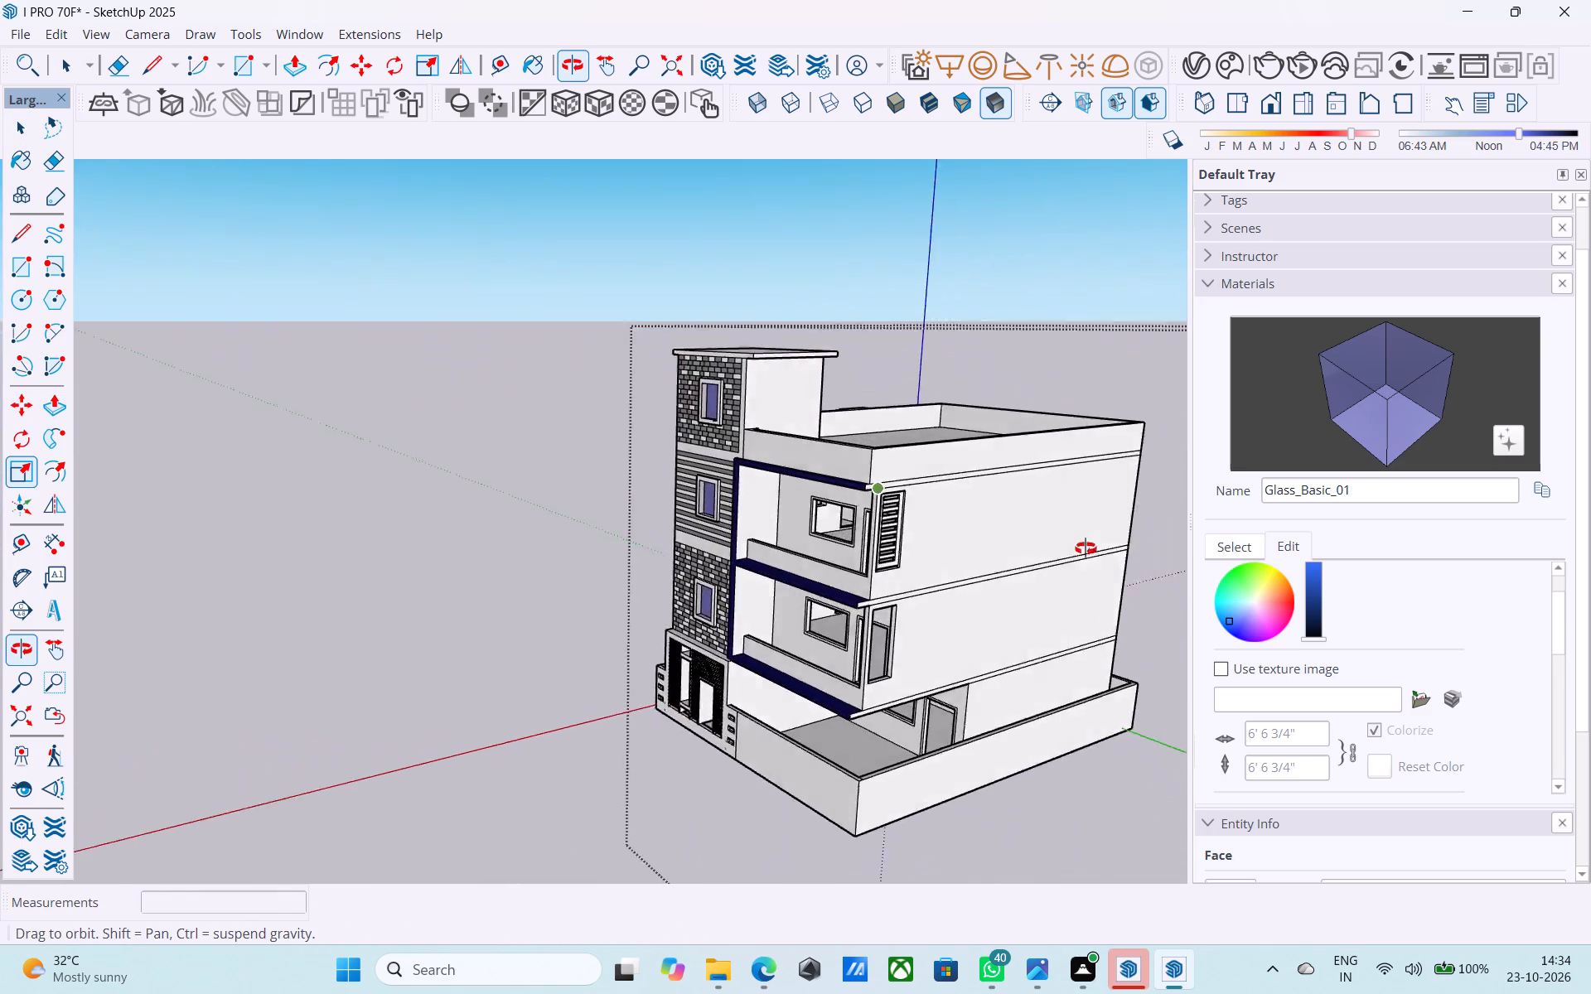
{"action": "middle_click_drag", "start_coordinate": [1086, 548], "coordinate": [649, 427]}
{"action": "scroll", "coordinate": [670, 432], "scroll_direction": "up", "scroll_amount": 17}
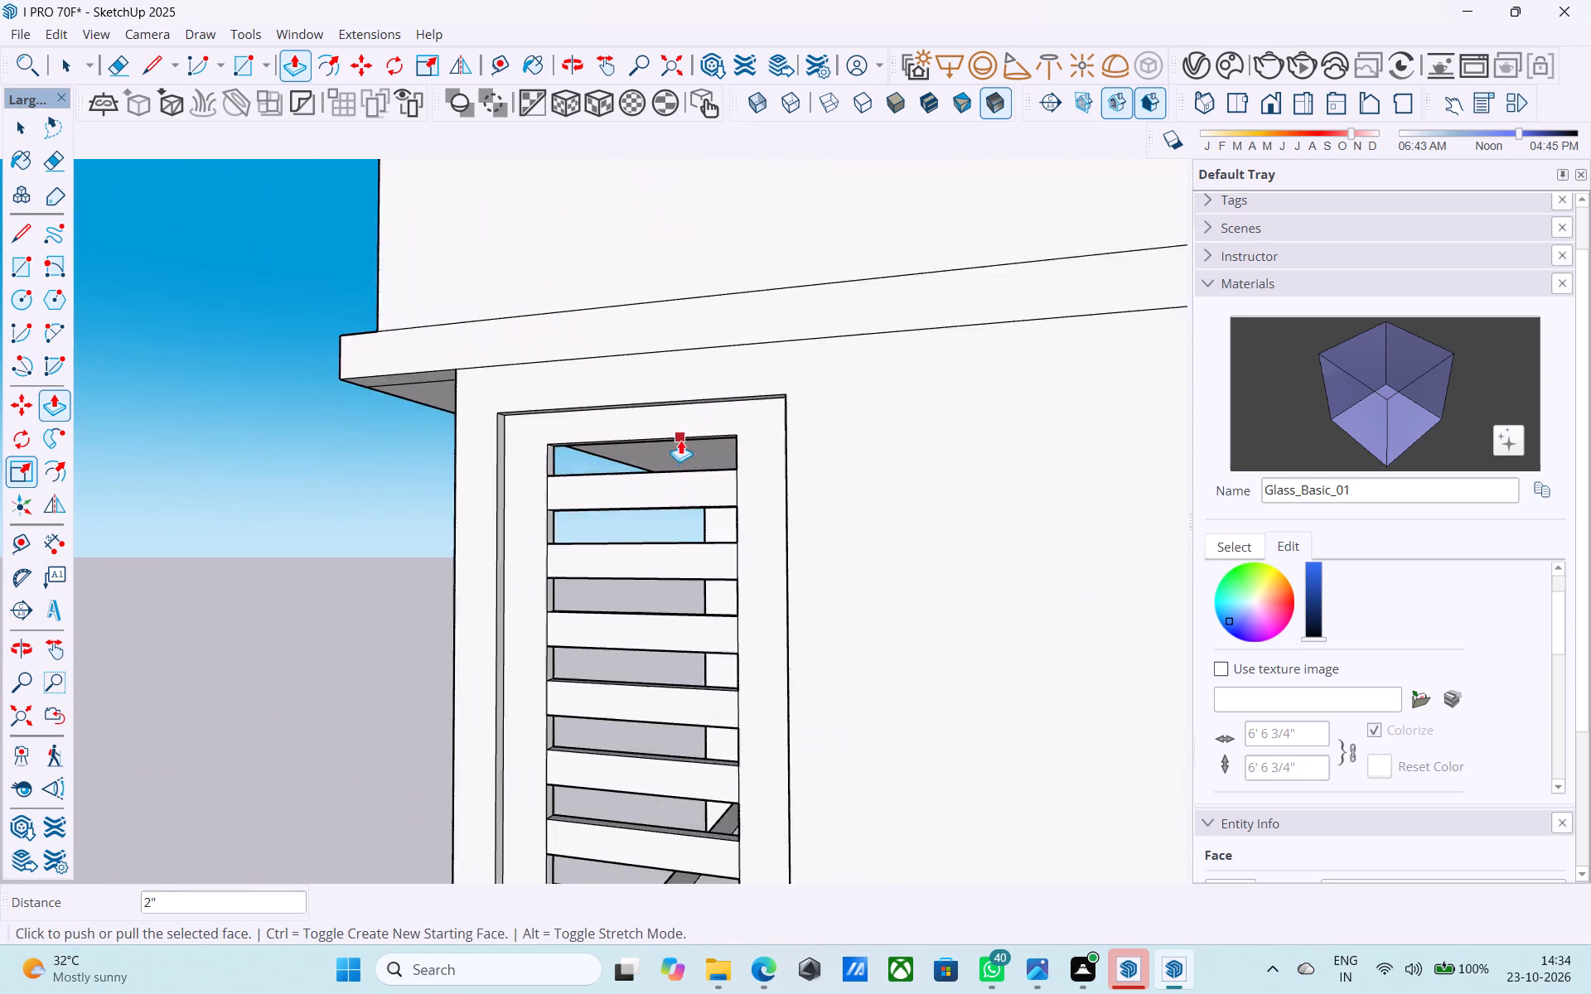
{"action": "scroll", "coordinate": [680, 440], "scroll_direction": "up", "scroll_amount": 6}
{"action": "key", "text": "space"}
{"action": "middle_click_drag", "start_coordinate": [617, 448], "coordinate": [564, 363]}
{"action": "scroll", "coordinate": [570, 354], "scroll_direction": "down", "scroll_amount": 3}
{"action": "scroll", "coordinate": [571, 359], "scroll_direction": "up", "scroll_amount": 1}
{"action": "scroll", "coordinate": [571, 359], "scroll_direction": "down", "scroll_amount": 7}
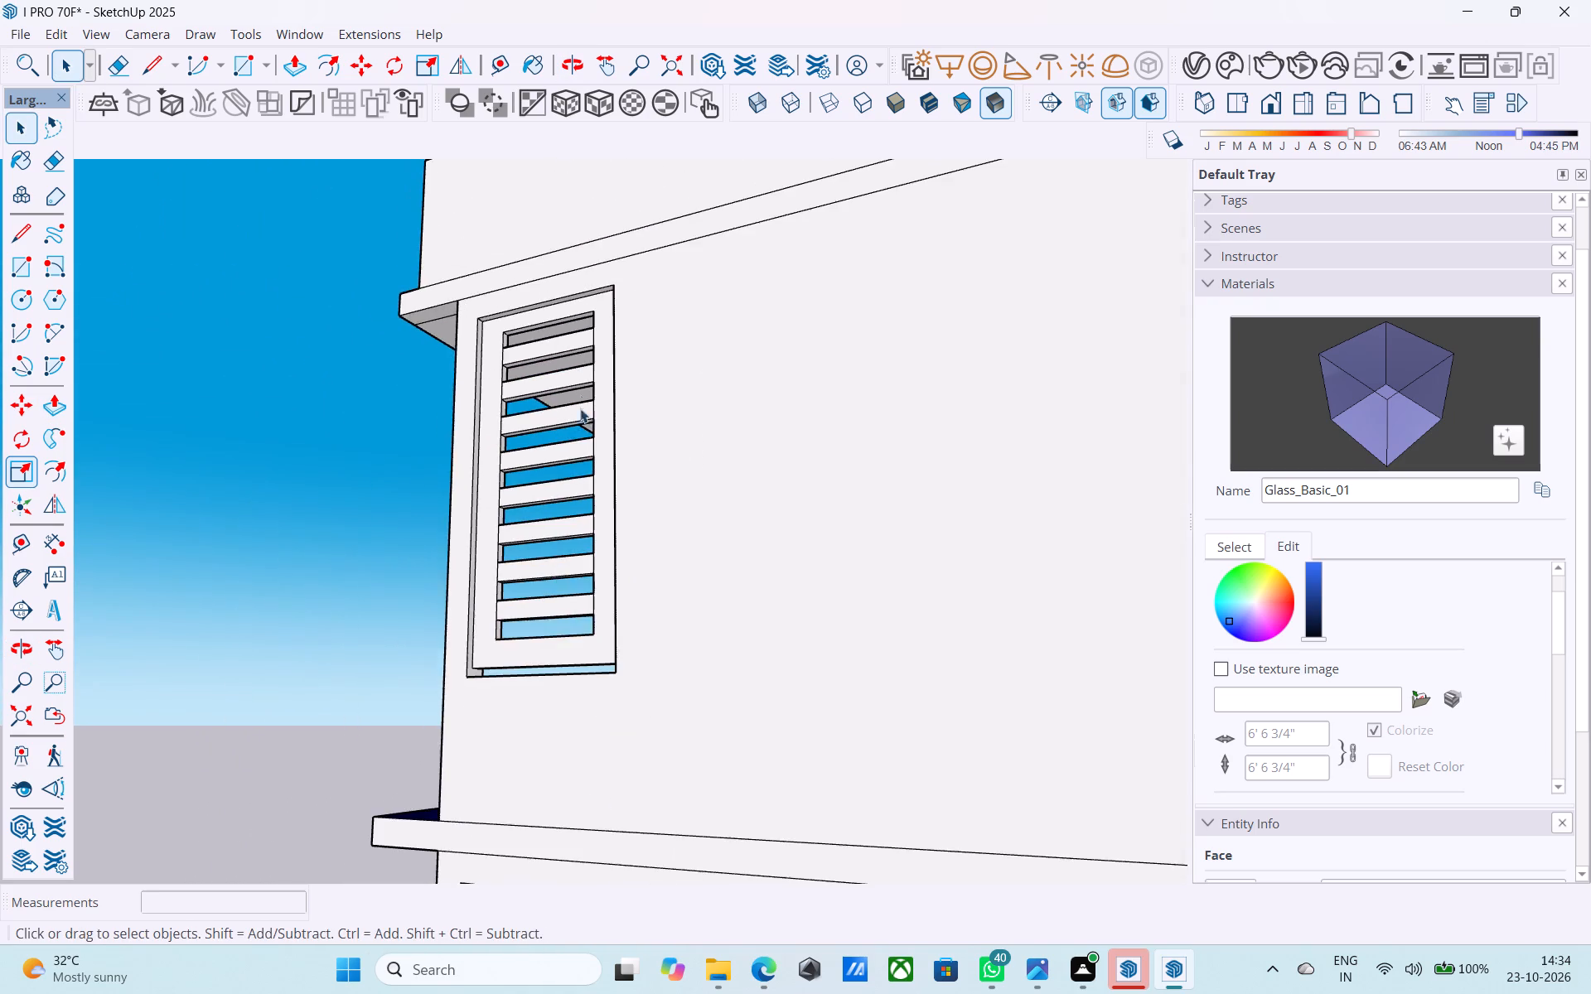
{"action": "middle_click_drag", "start_coordinate": [582, 479], "coordinate": [584, 424]}
{"action": "scroll", "coordinate": [528, 636], "scroll_direction": "up", "scroll_amount": 17}
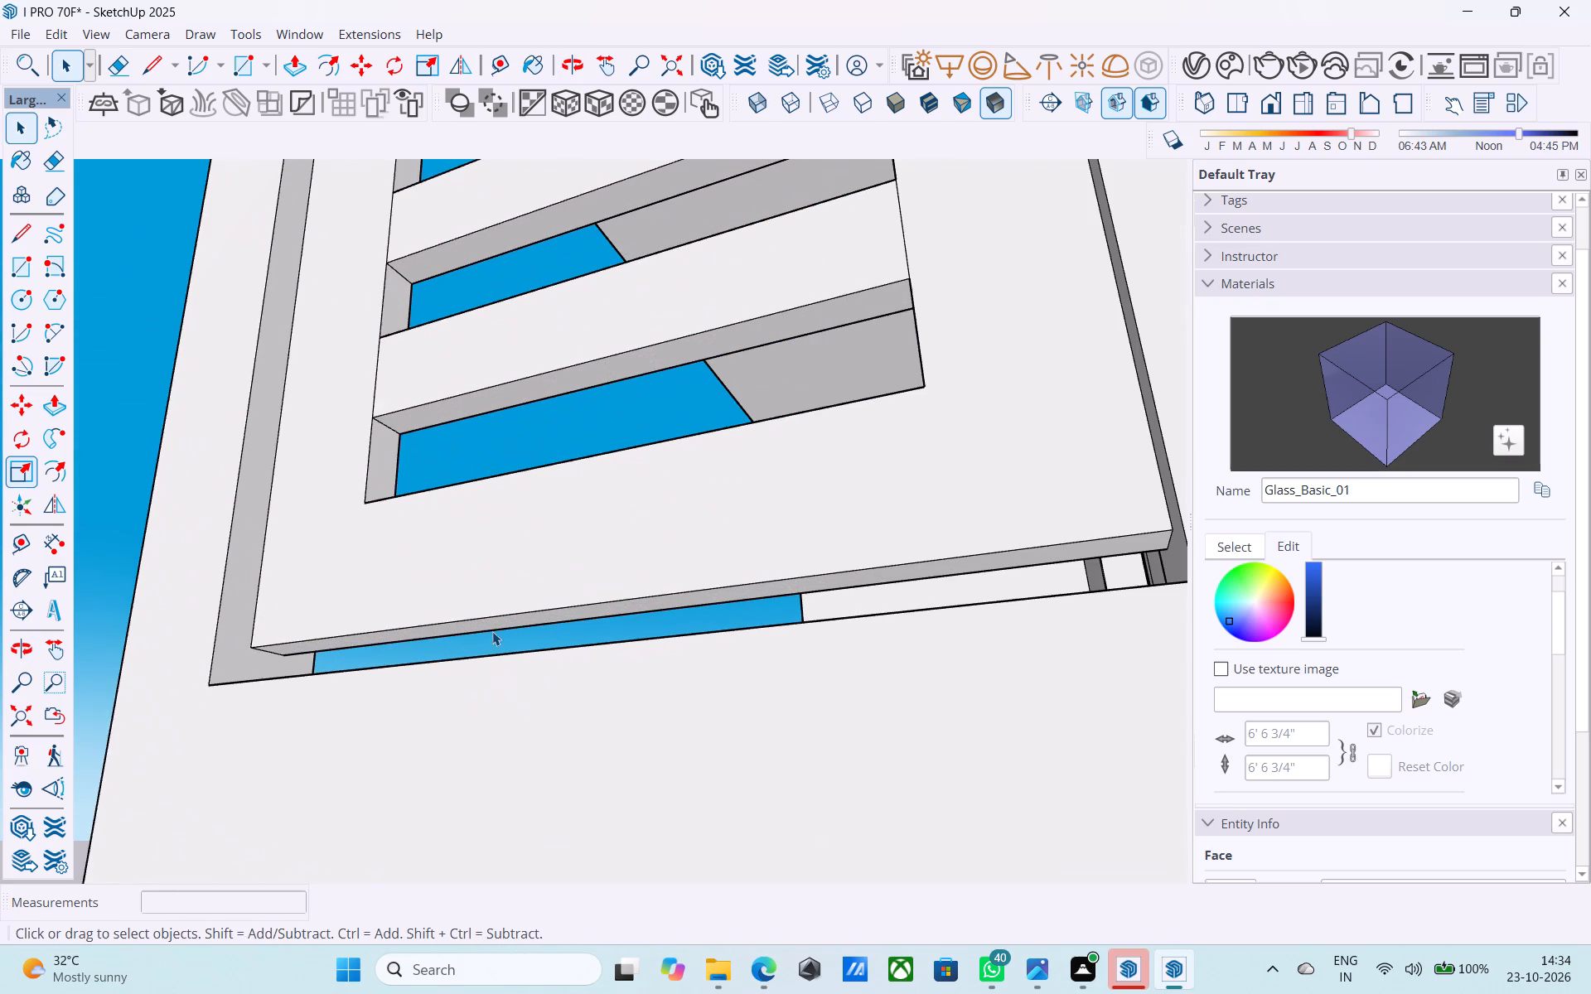
{"action": "left_click", "coordinate": [492, 628]}
{"action": "scroll", "coordinate": [490, 626], "scroll_direction": "up", "scroll_amount": 1}
{"action": "left_click", "coordinate": [489, 622]}
{"action": "key", "text": "p"}
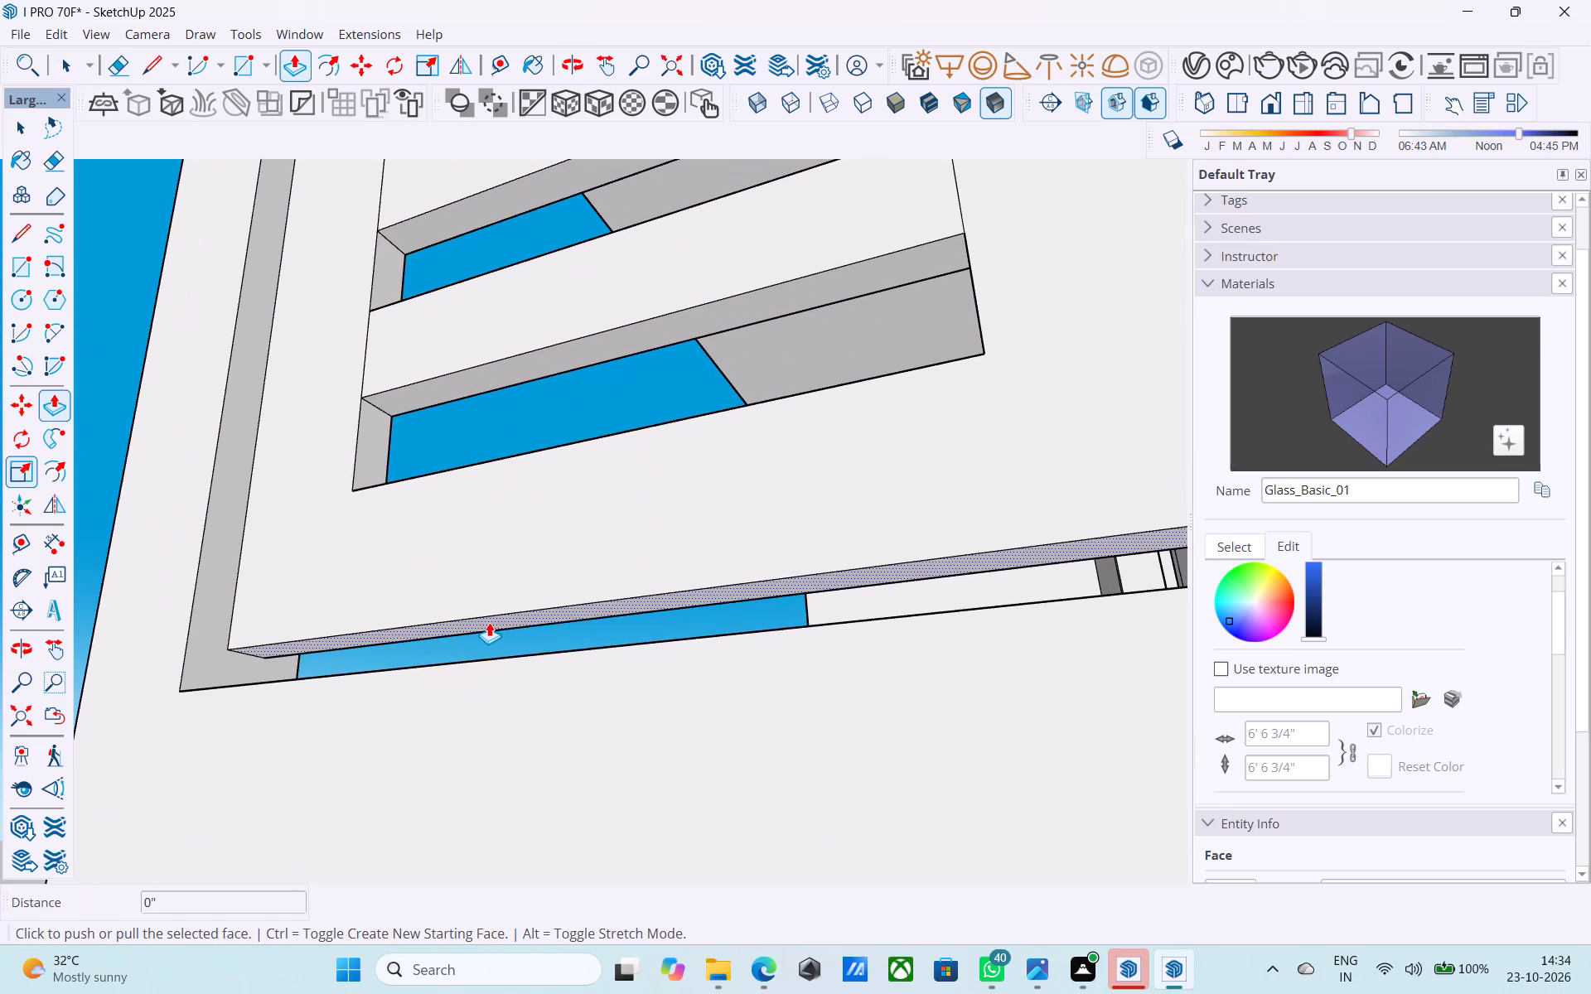
{"action": "left_click", "coordinate": [489, 622]}
{"action": "scroll", "coordinate": [486, 654], "scroll_direction": "up", "scroll_amount": 1}
{"action": "middle_click_drag", "start_coordinate": [486, 663], "coordinate": [480, 958]}
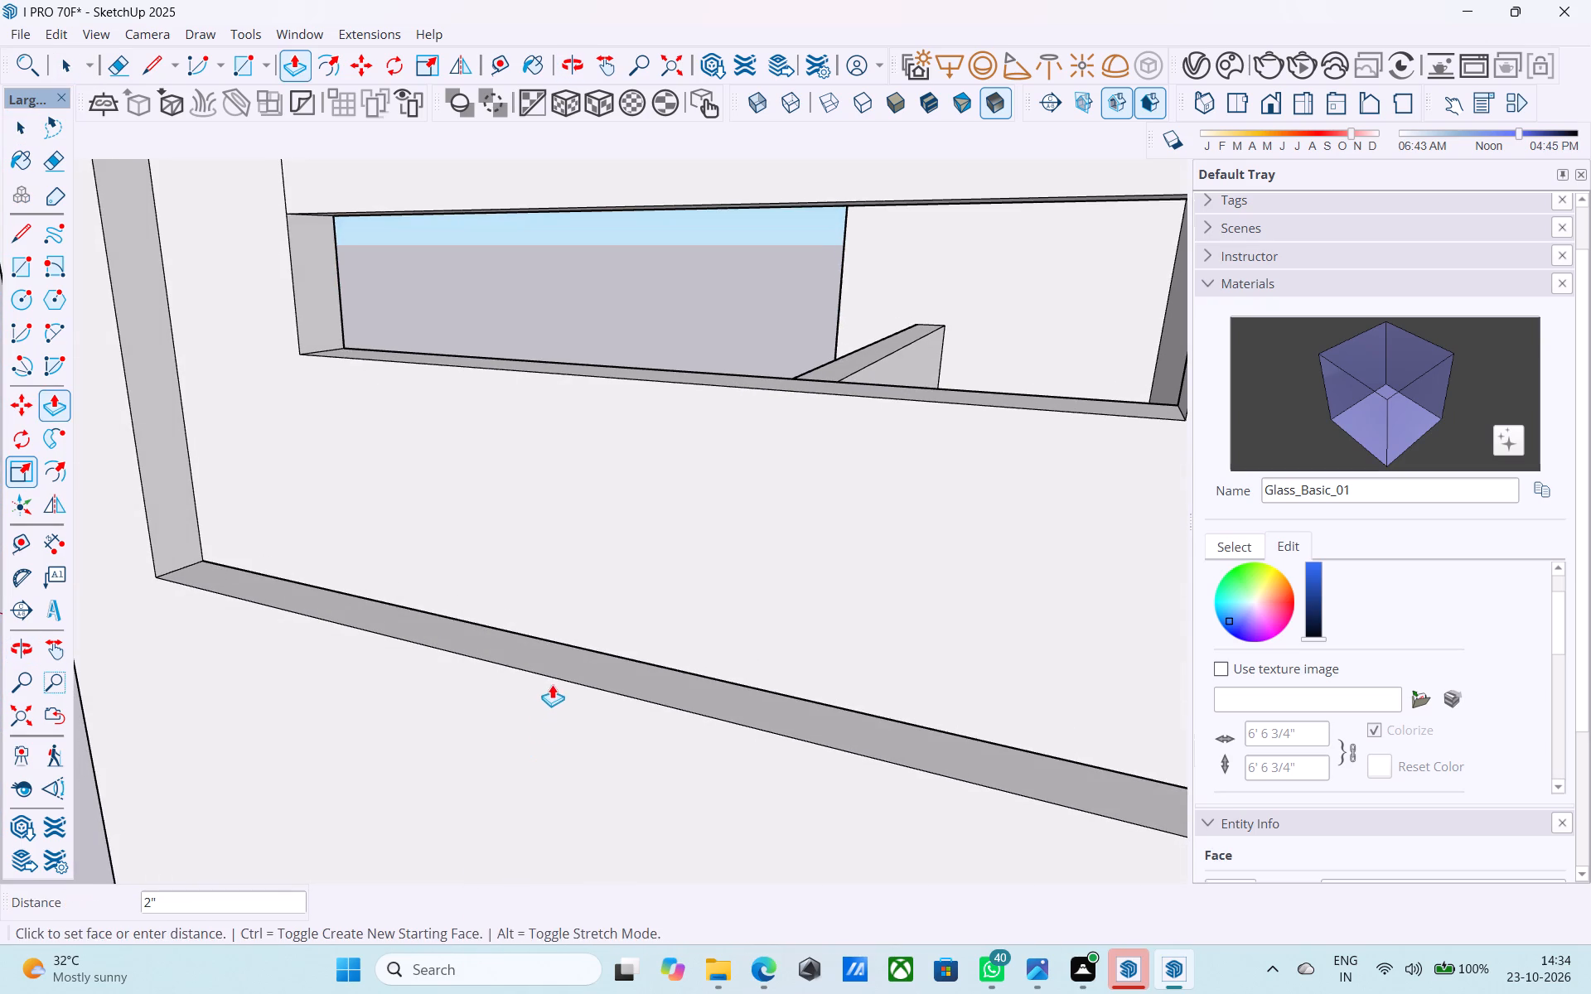
{"action": "left_click", "coordinate": [553, 683]}
Examine the finished upper slatted panel and the open balcony side opening on the floor below.
{"action": "scroll", "coordinate": [554, 678], "scroll_direction": "down", "scroll_amount": 13}
{"action": "middle_click_drag", "start_coordinate": [552, 672], "coordinate": [582, 625]}
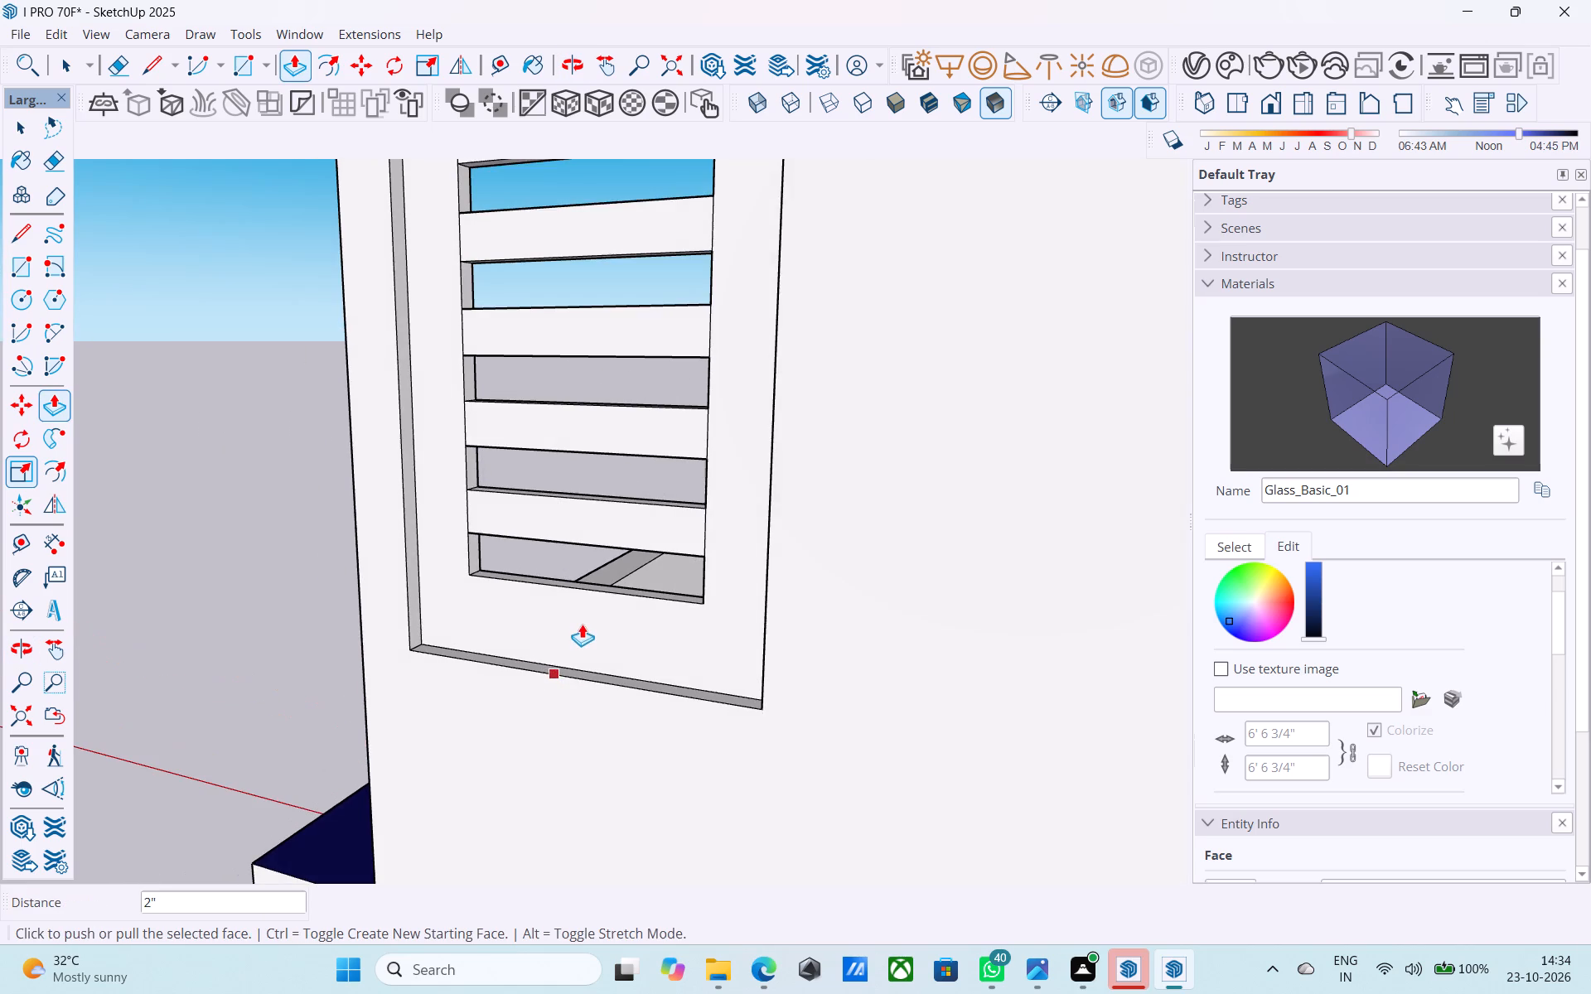
{"action": "scroll", "coordinate": [582, 622], "scroll_direction": "down", "scroll_amount": 5}
{"action": "middle_click_drag", "start_coordinate": [583, 622], "coordinate": [674, 495]}
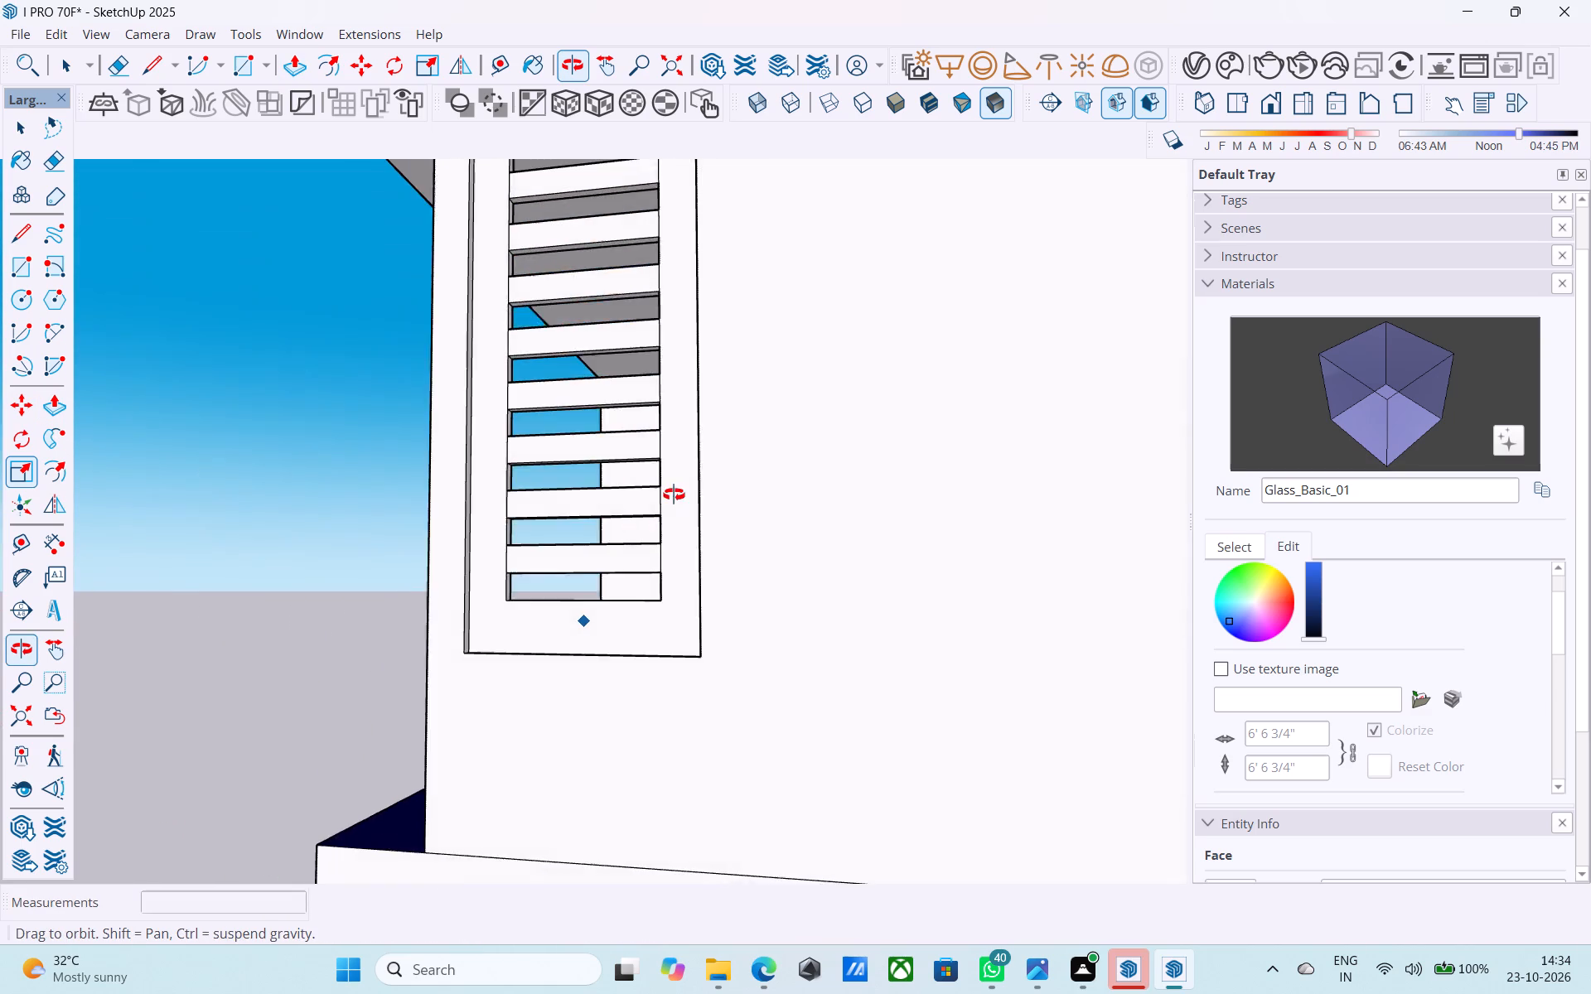
{"action": "middle_click_drag", "start_coordinate": [674, 495], "coordinate": [692, 398]}
{"action": "scroll", "coordinate": [684, 387], "scroll_direction": "down", "scroll_amount": 6}
{"action": "middle_click_drag", "start_coordinate": [671, 555], "coordinate": [715, 325]}
{"action": "middle_click_drag", "start_coordinate": [650, 596], "coordinate": [685, 418]}
{"action": "middle_click_drag", "start_coordinate": [685, 418], "coordinate": [629, 822]}
{"action": "scroll", "coordinate": [586, 481], "scroll_direction": "up", "scroll_amount": 13}
{"action": "scroll", "coordinate": [595, 427], "scroll_direction": "down", "scroll_amount": 17}
{"action": "middle_click_drag", "start_coordinate": [634, 626], "coordinate": [1081, 777]}
{"action": "middle_click_drag", "start_coordinate": [794, 786], "coordinate": [803, 663]}
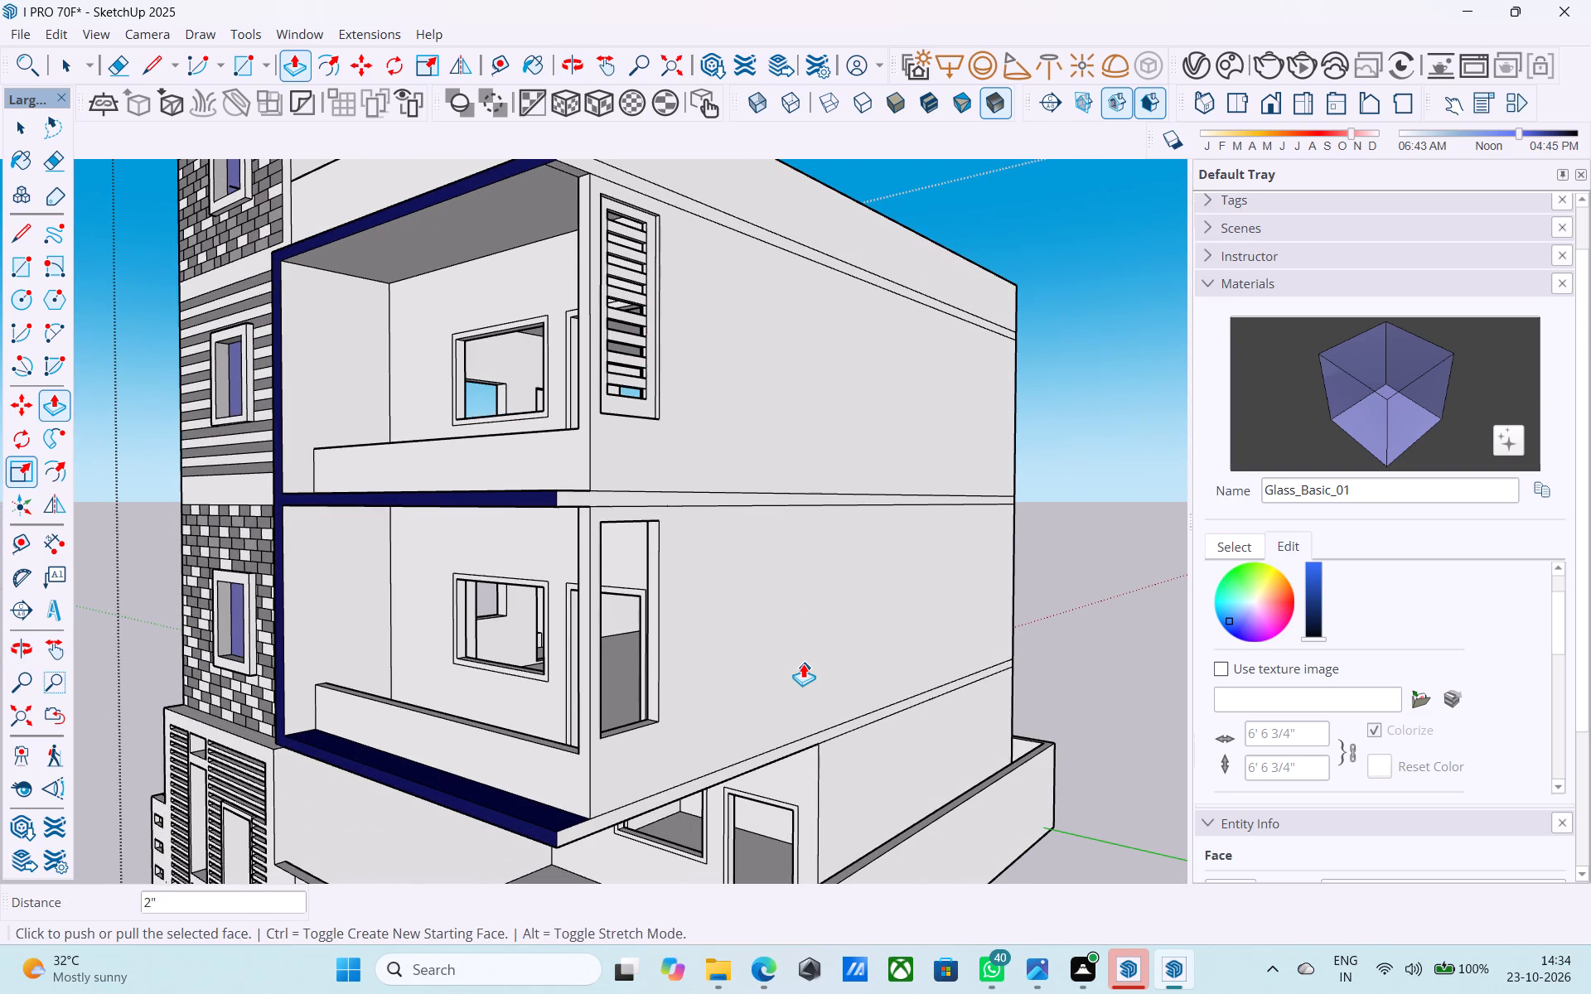
{"action": "key", "text": "space"}
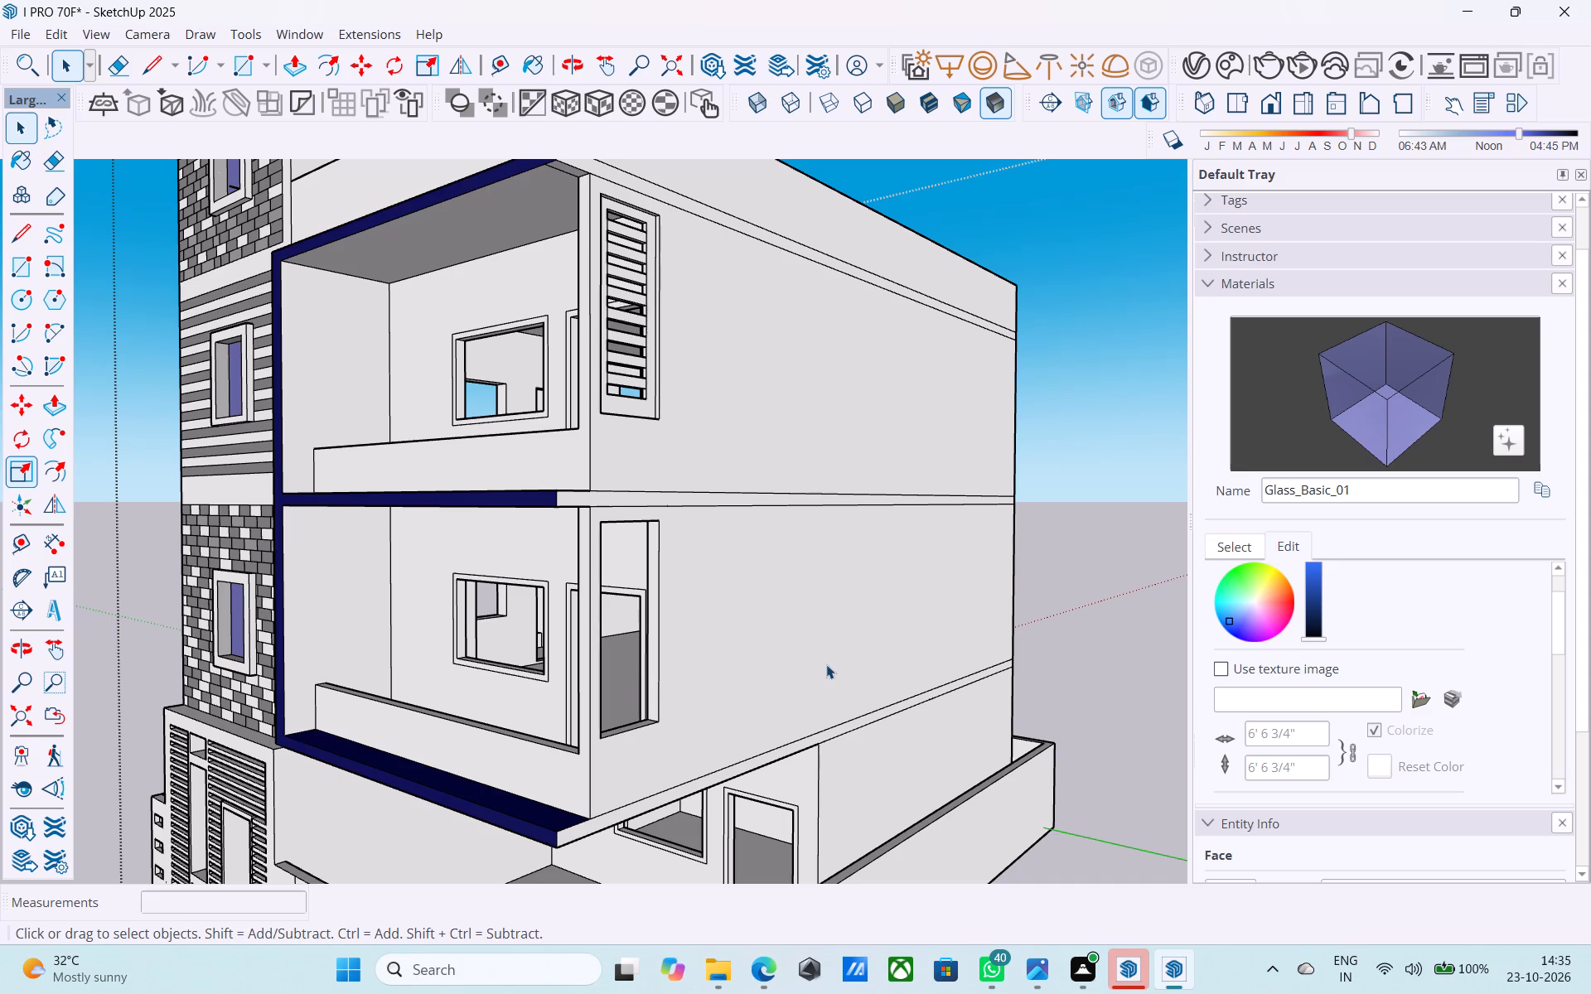
Offset the outline of the lower balcony side opening's inner jamb face inward by 2".
{"action": "scroll", "coordinate": [869, 649], "scroll_direction": "up", "scroll_amount": 5}
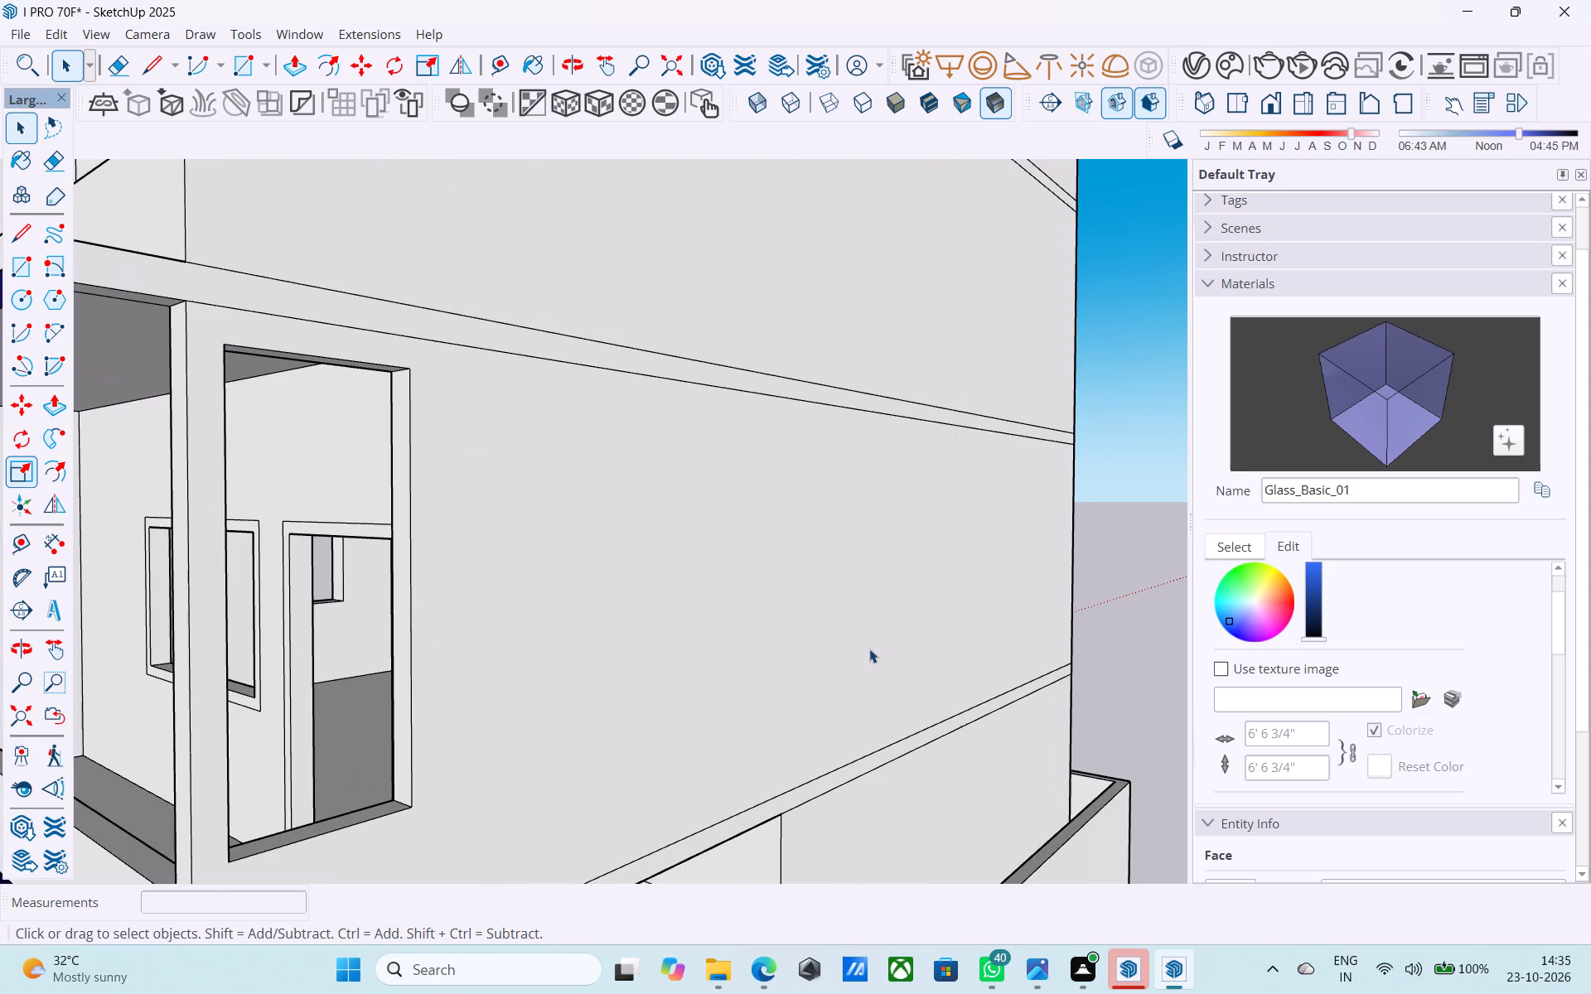
{"action": "scroll", "coordinate": [869, 649], "scroll_direction": "down", "scroll_amount": 3}
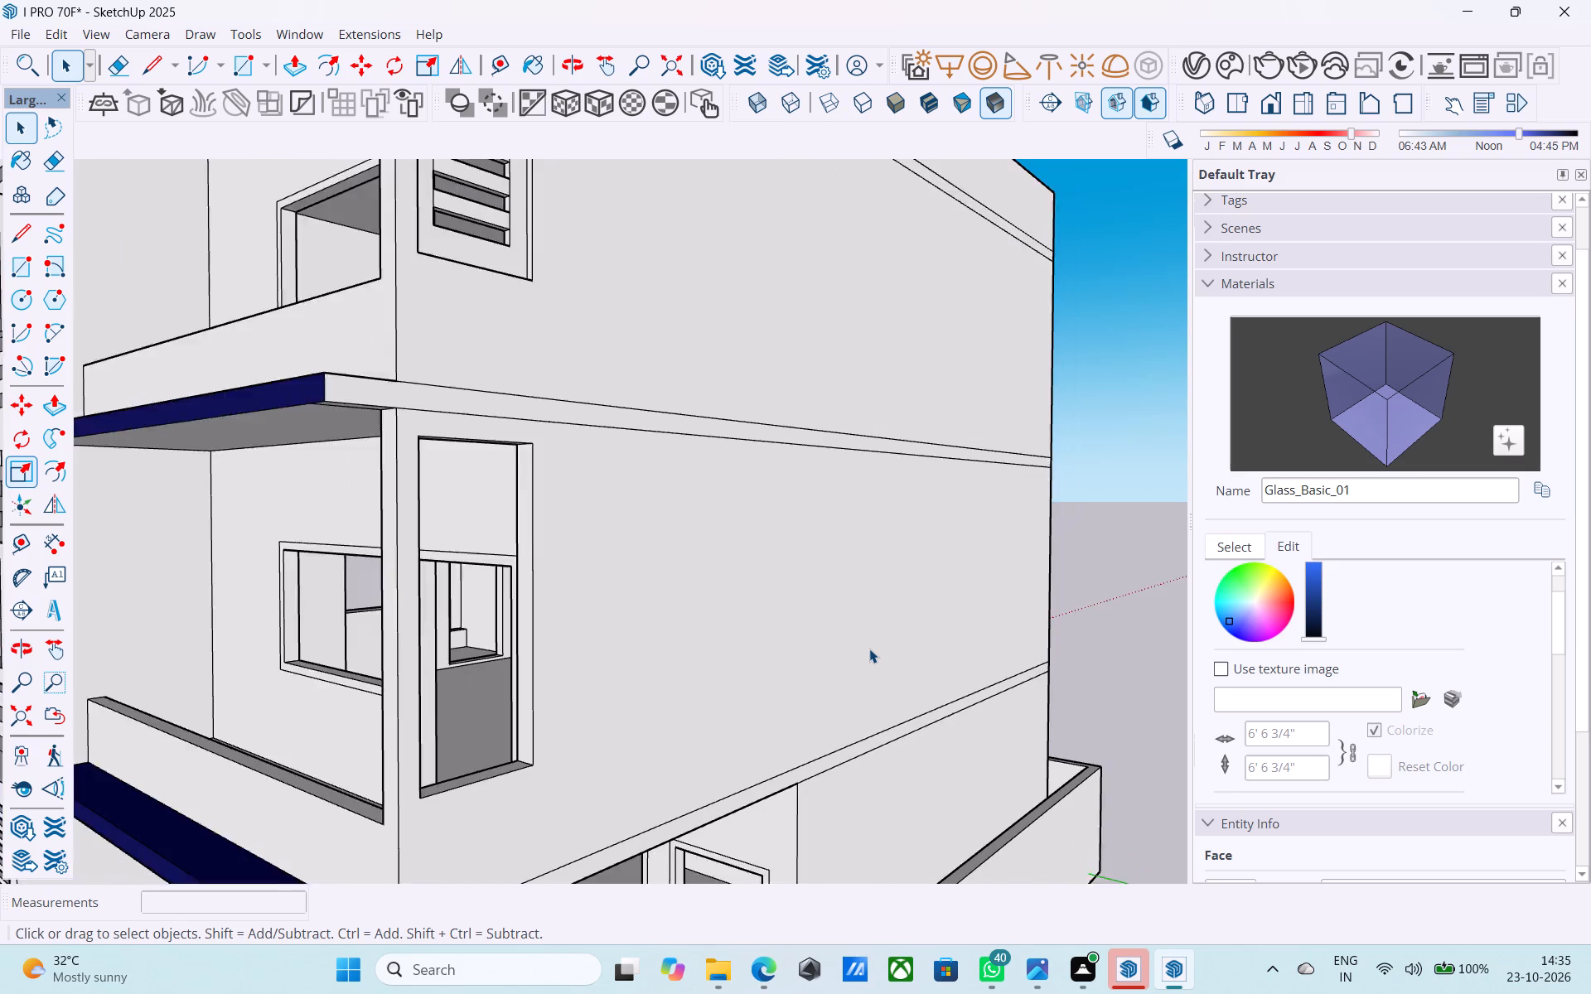
{"action": "scroll", "coordinate": [869, 649], "scroll_direction": "down", "scroll_amount": 3}
{"action": "middle_click_drag", "start_coordinate": [869, 649], "coordinate": [878, 601]}
{"action": "middle_click_drag", "start_coordinate": [718, 595], "coordinate": [697, 751]}
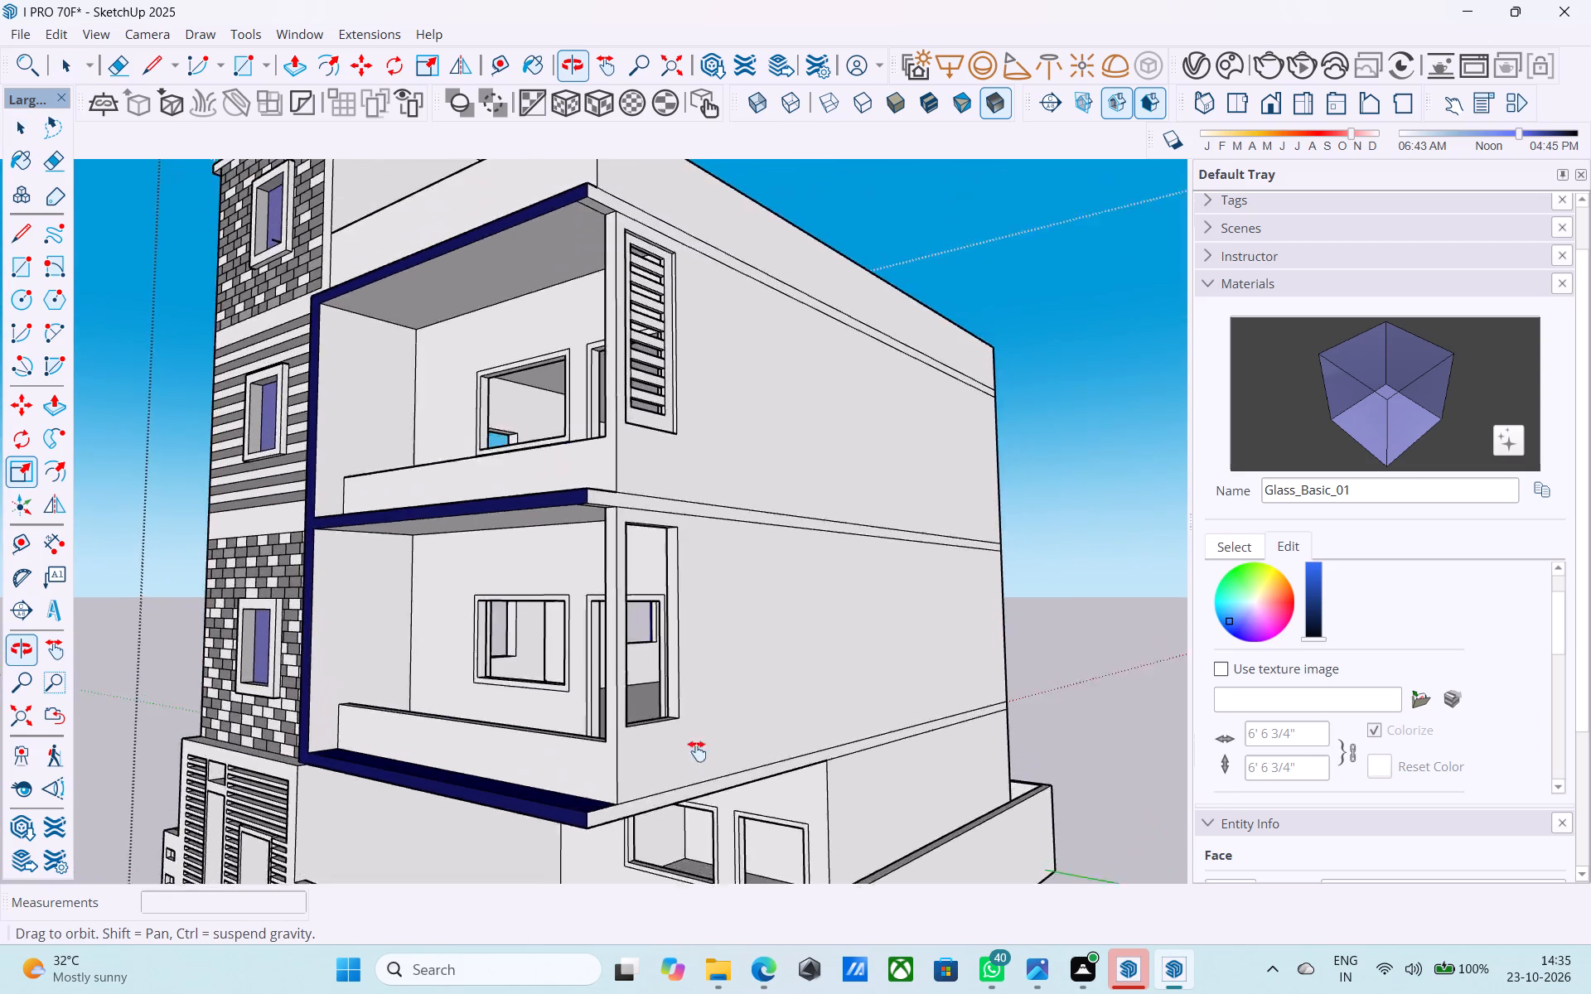
{"action": "middle_click_drag", "start_coordinate": [697, 751], "coordinate": [970, 749]}
{"action": "scroll", "coordinate": [932, 681], "scroll_direction": "up", "scroll_amount": 6}
{"action": "scroll", "coordinate": [832, 663], "scroll_direction": "up", "scroll_amount": 4}
{"action": "middle_click_drag", "start_coordinate": [800, 659], "coordinate": [538, 668]}
{"action": "middle_click_drag", "start_coordinate": [859, 674], "coordinate": [557, 678]}
{"action": "scroll", "coordinate": [576, 668], "scroll_direction": "up", "scroll_amount": 1}
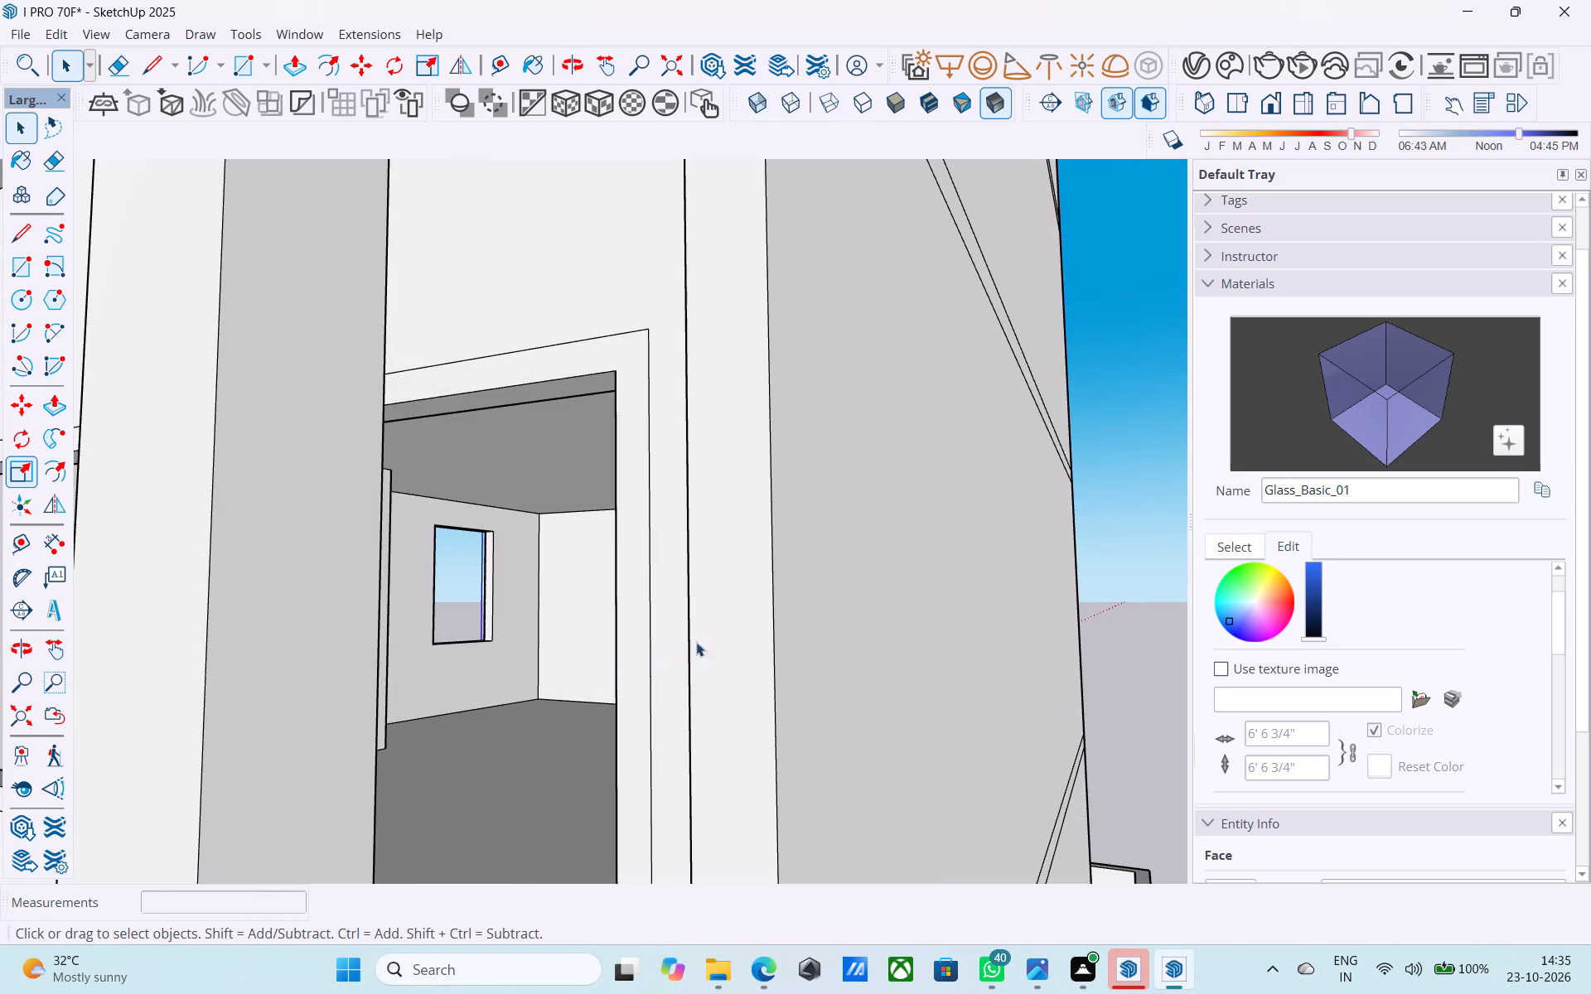
{"action": "left_click", "coordinate": [712, 639]}
{"action": "key", "text": "f"}
{"action": "left_click", "coordinate": [714, 637]}
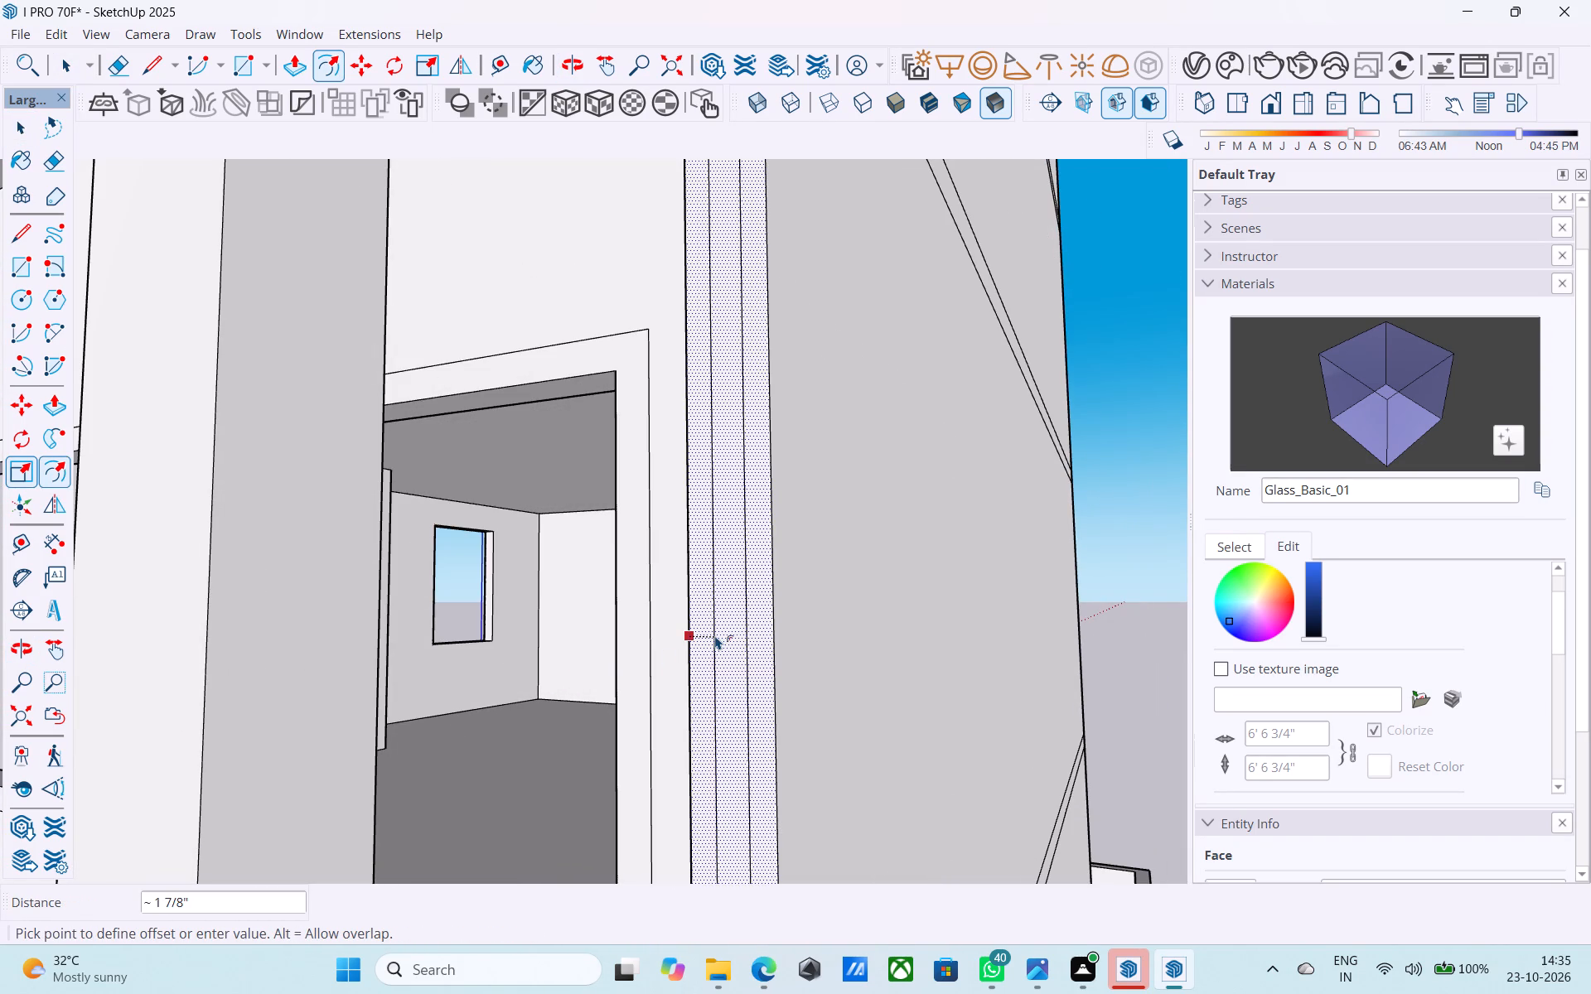
{"action": "type", "text": "3\""}
{"action": "key", "text": "Return"}
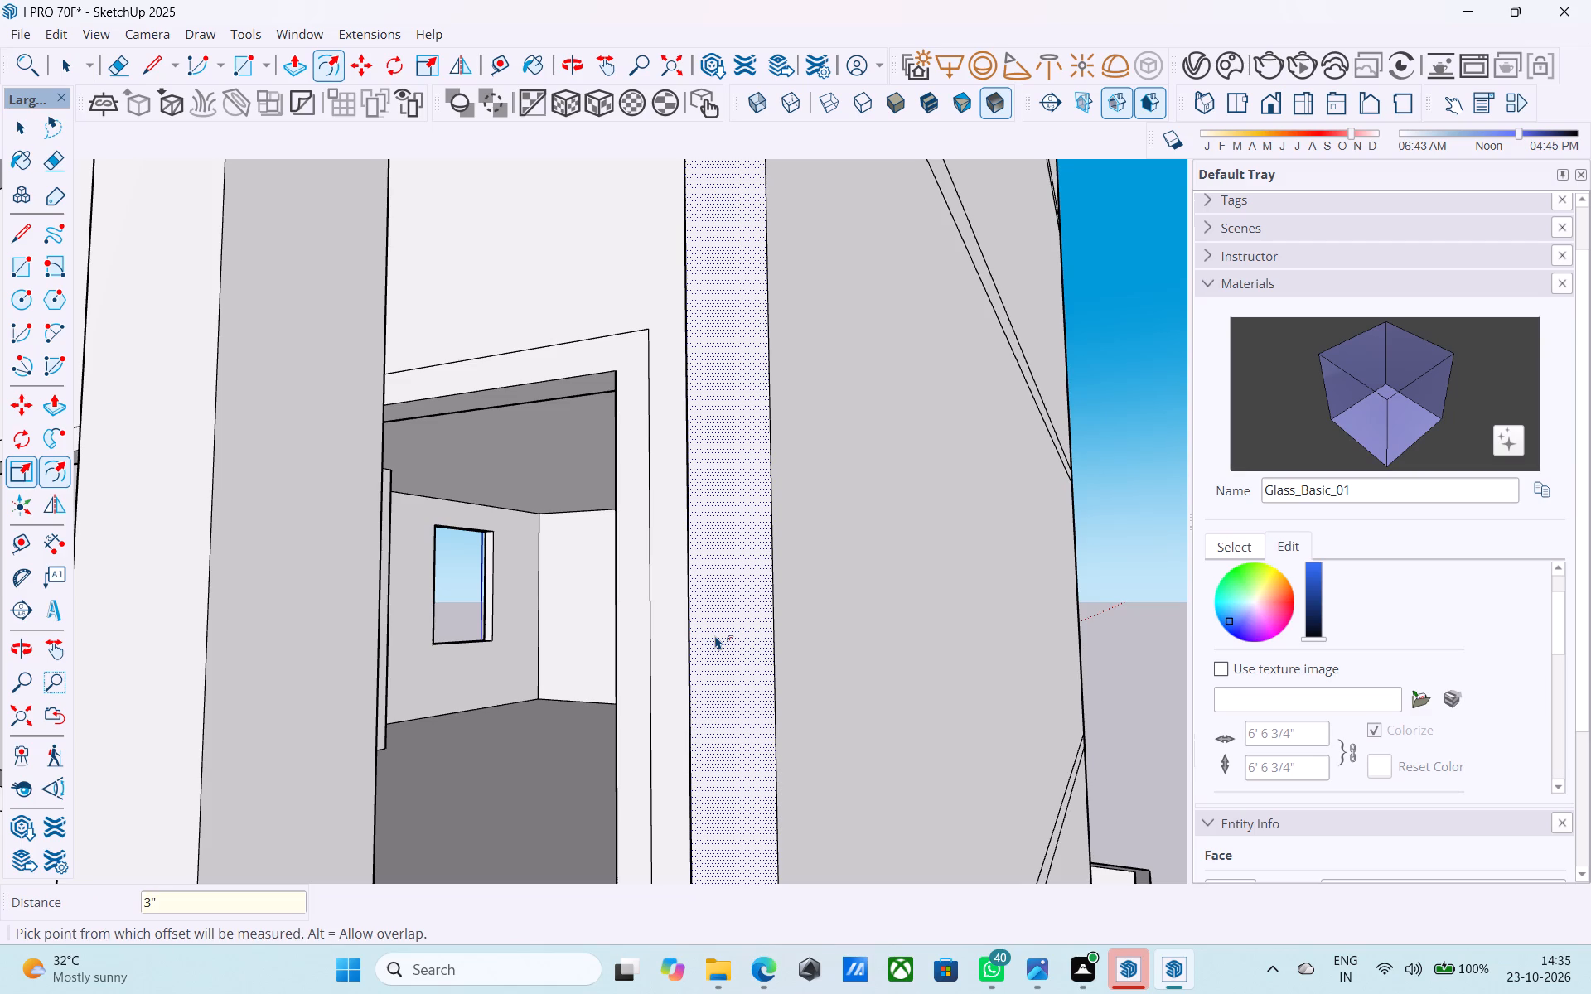
{"action": "type", "text": "4\""}
{"action": "key", "text": "Return"}
{"action": "type", "text": "2\""}
{"action": "key", "text": "Return"}
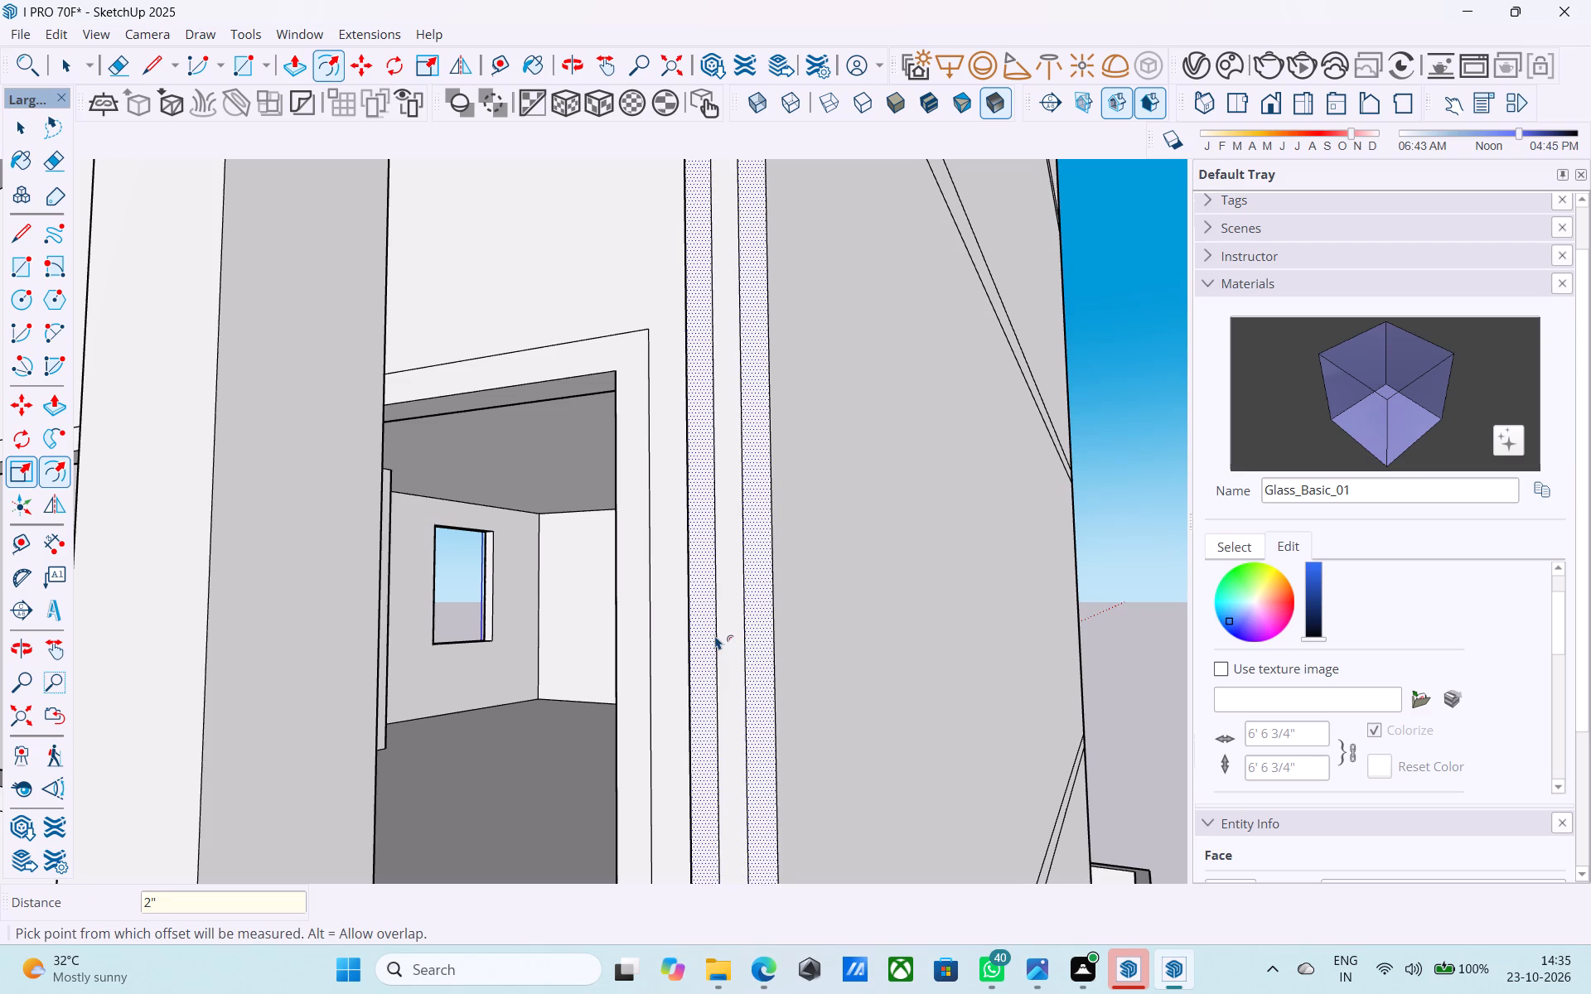
Push/Pull the inset jamb strip 3' across the lower opening to the opposite jamb, forming a solid panel.
{"action": "scroll", "coordinate": [749, 670], "scroll_direction": "down", "scroll_amount": 12}
{"action": "middle_click_drag", "start_coordinate": [755, 696], "coordinate": [780, 859]}
{"action": "scroll", "coordinate": [777, 830], "scroll_direction": "down", "scroll_amount": 3}
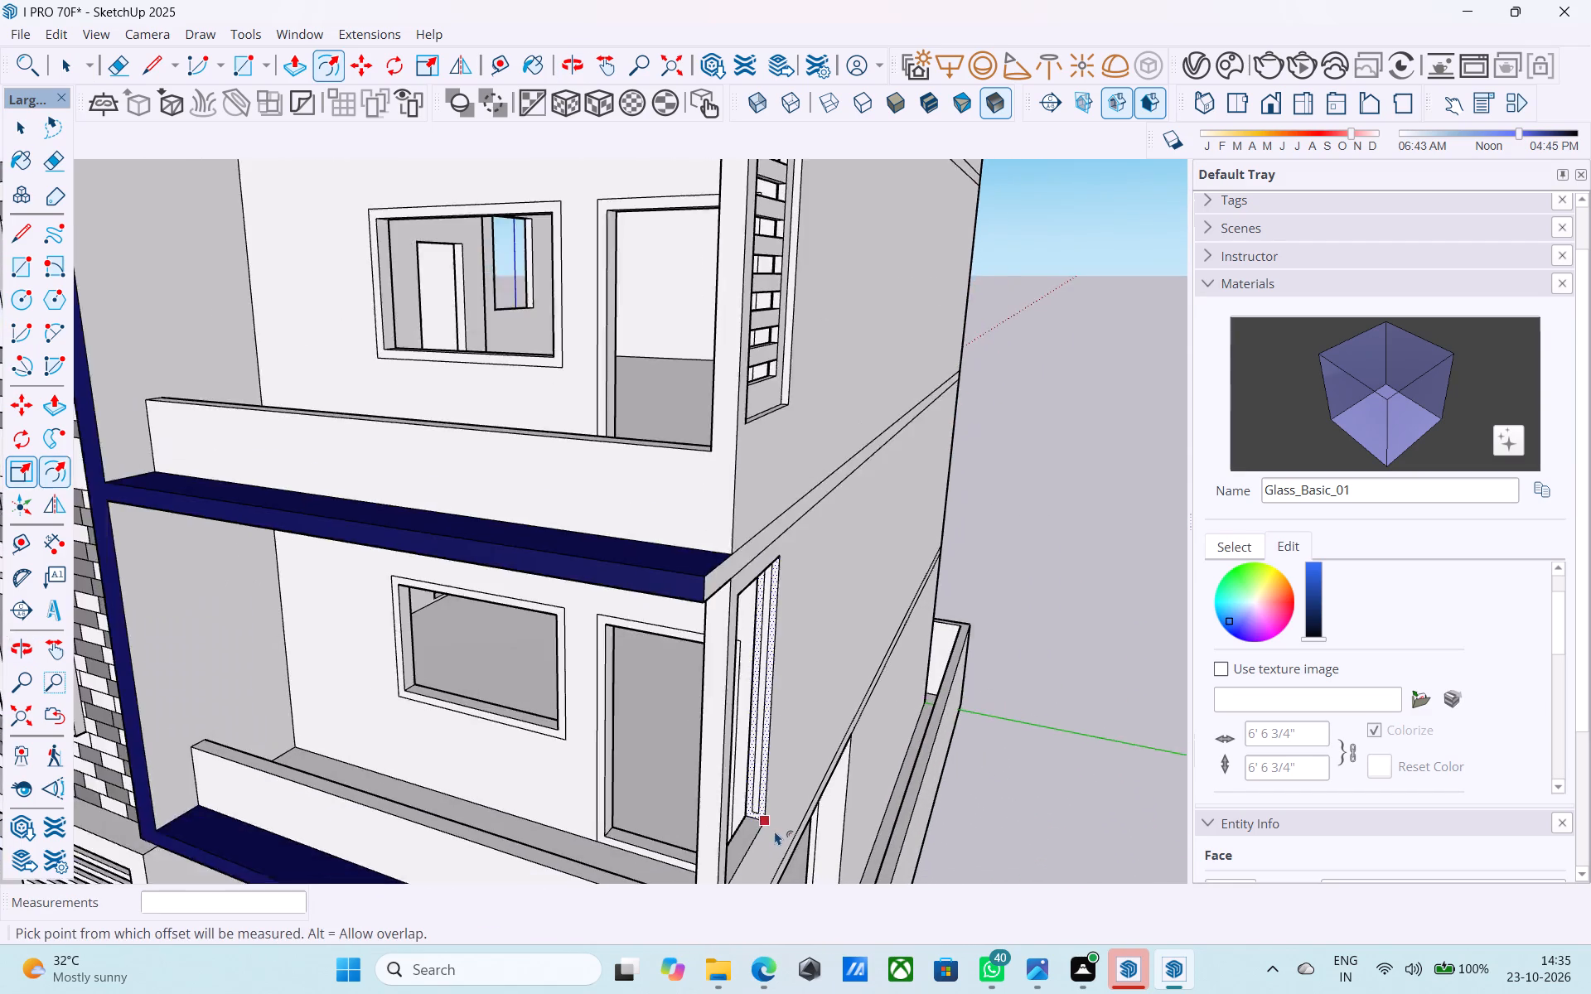
{"action": "scroll", "coordinate": [775, 831], "scroll_direction": "down", "scroll_amount": 6}
{"action": "middle_click_drag", "start_coordinate": [736, 750], "coordinate": [761, 671]}
{"action": "scroll", "coordinate": [747, 721], "scroll_direction": "up", "scroll_amount": 12}
{"action": "key", "text": "space"}
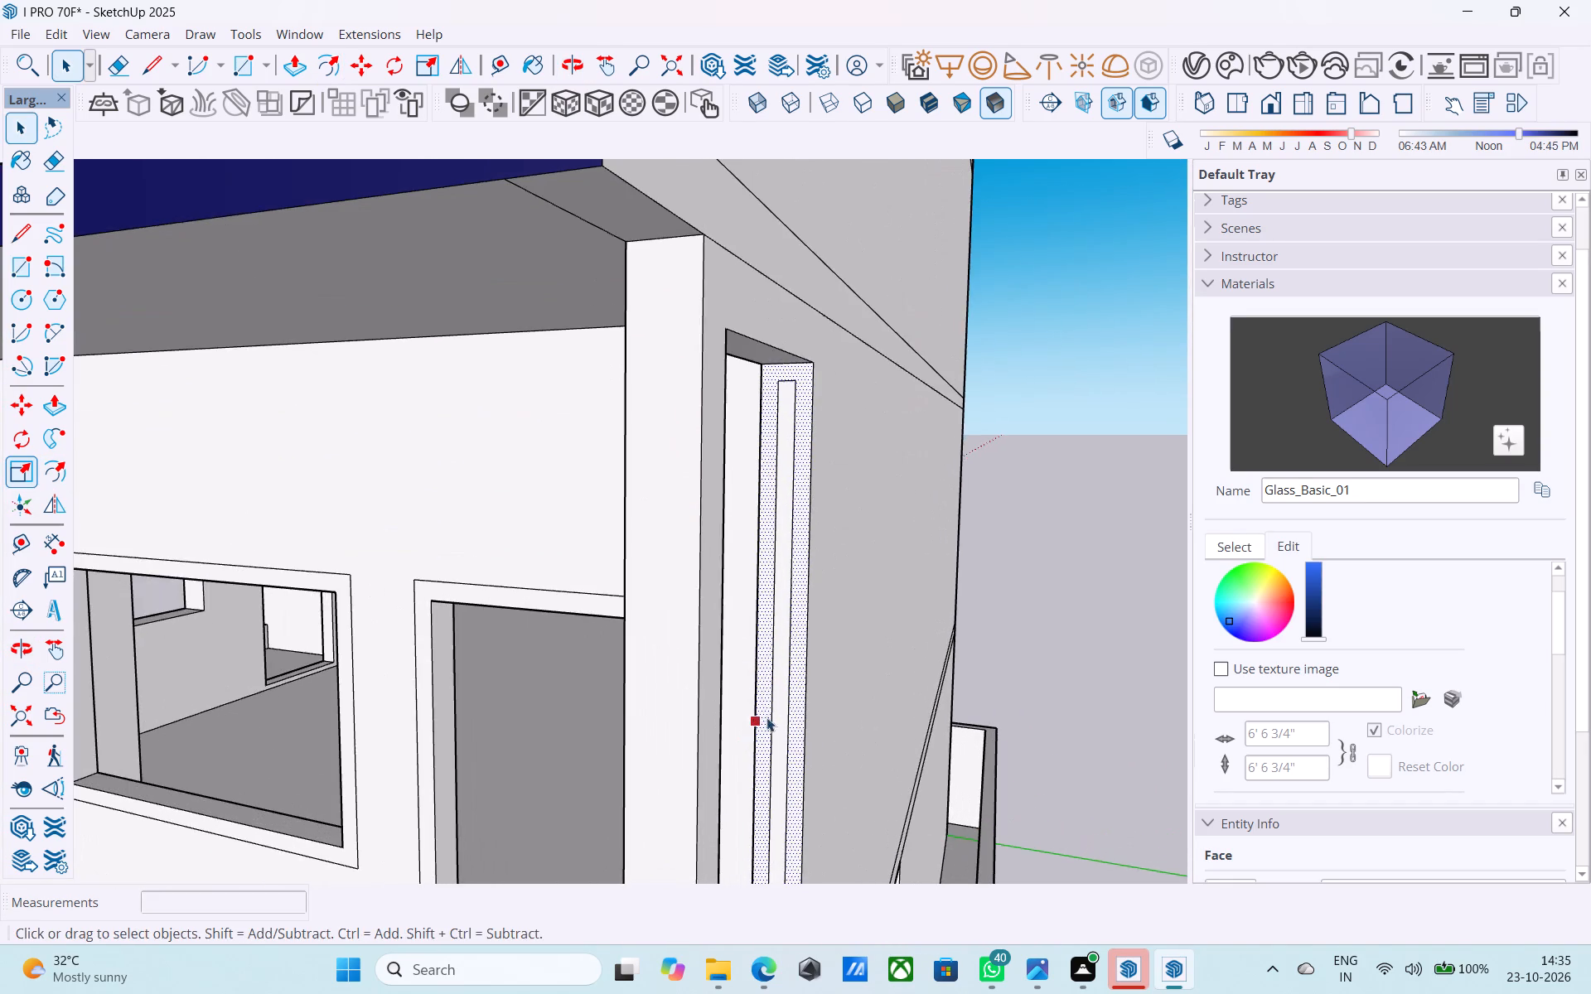
{"action": "scroll", "coordinate": [767, 717], "scroll_direction": "up", "scroll_amount": 4}
{"action": "left_click", "coordinate": [784, 717]}
{"action": "key", "text": "p"}
{"action": "left_click", "coordinate": [783, 717]}
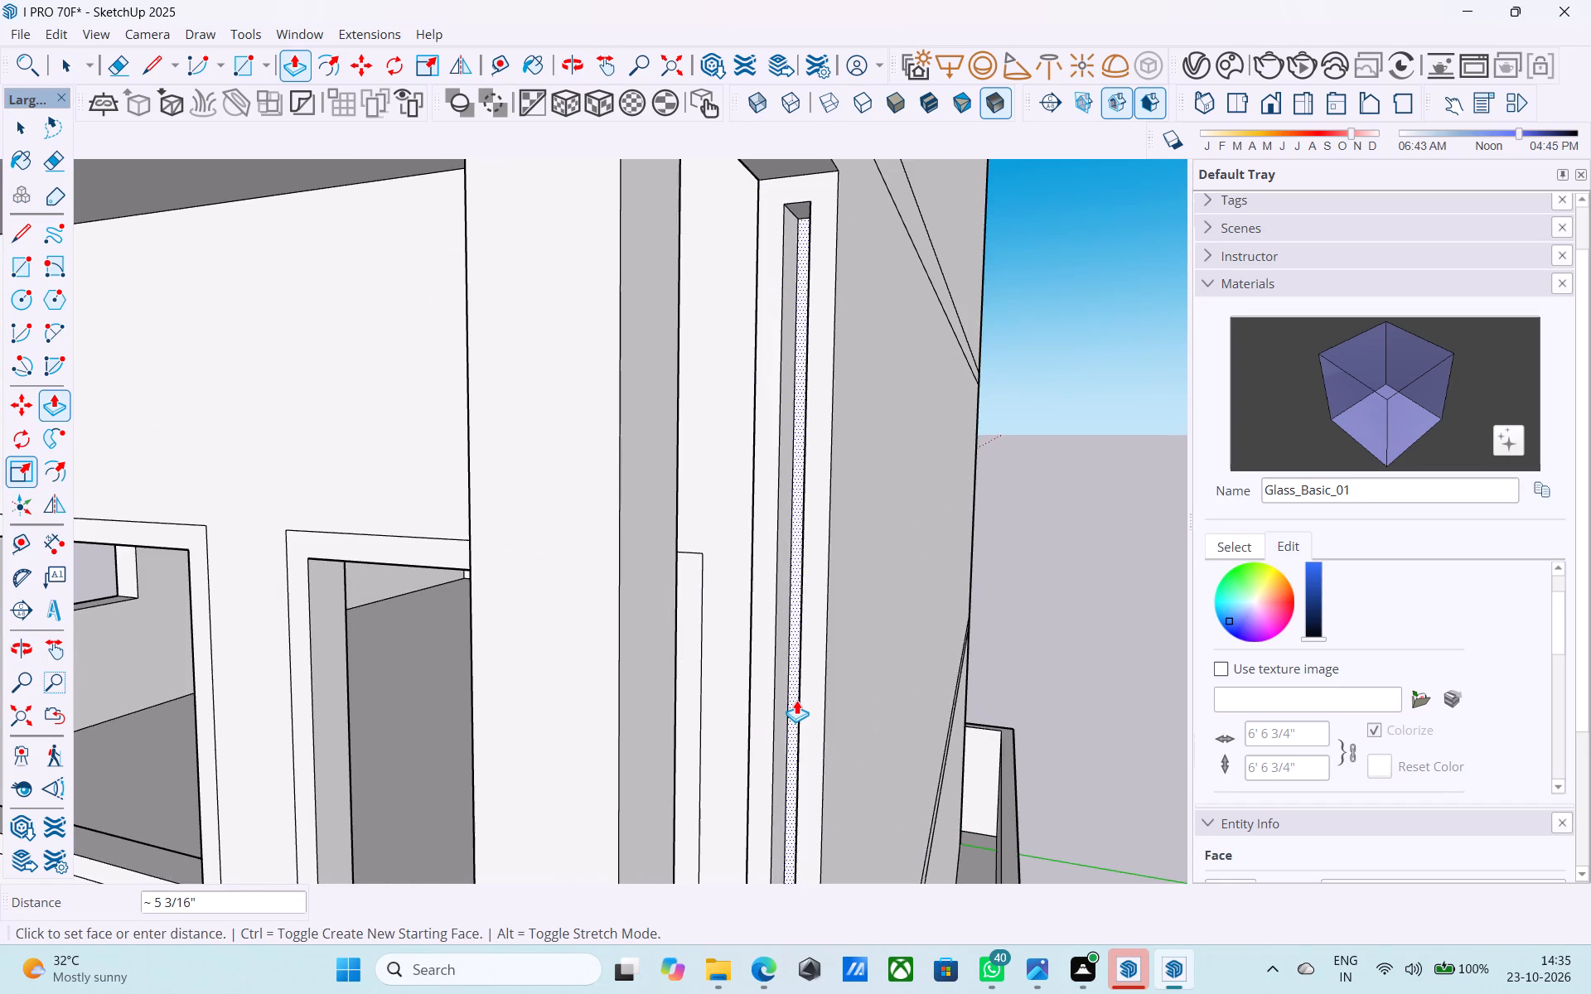
{"action": "scroll", "coordinate": [796, 700], "scroll_direction": "down", "scroll_amount": 6}
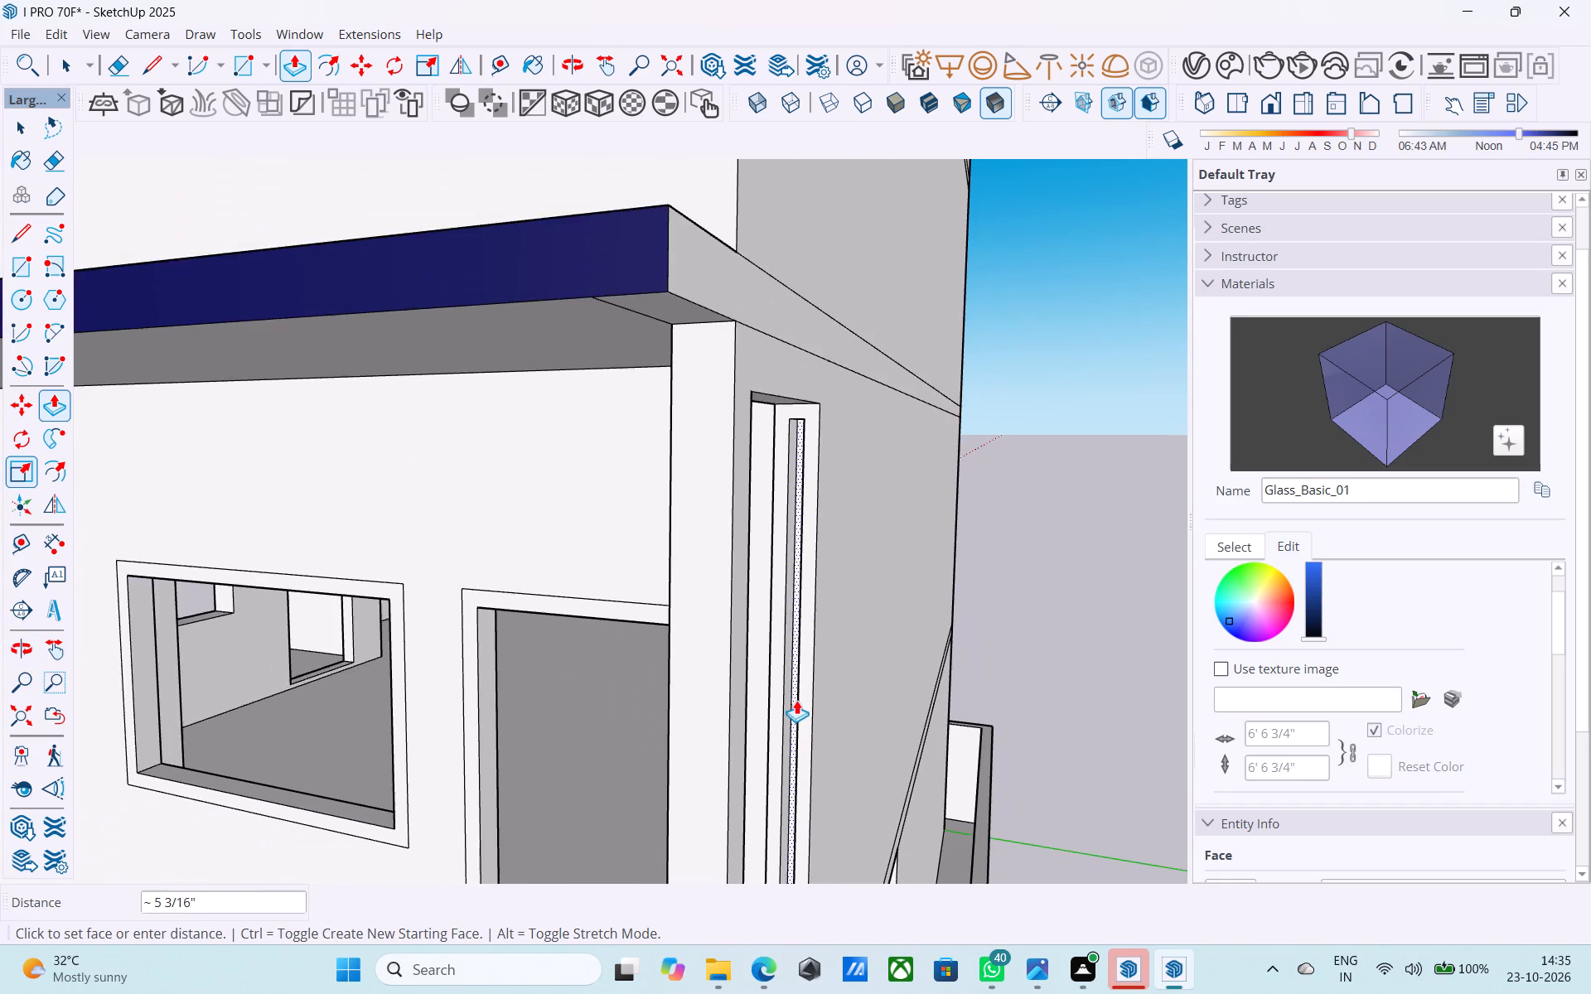
{"action": "scroll", "coordinate": [796, 700], "scroll_direction": "down", "scroll_amount": 2}
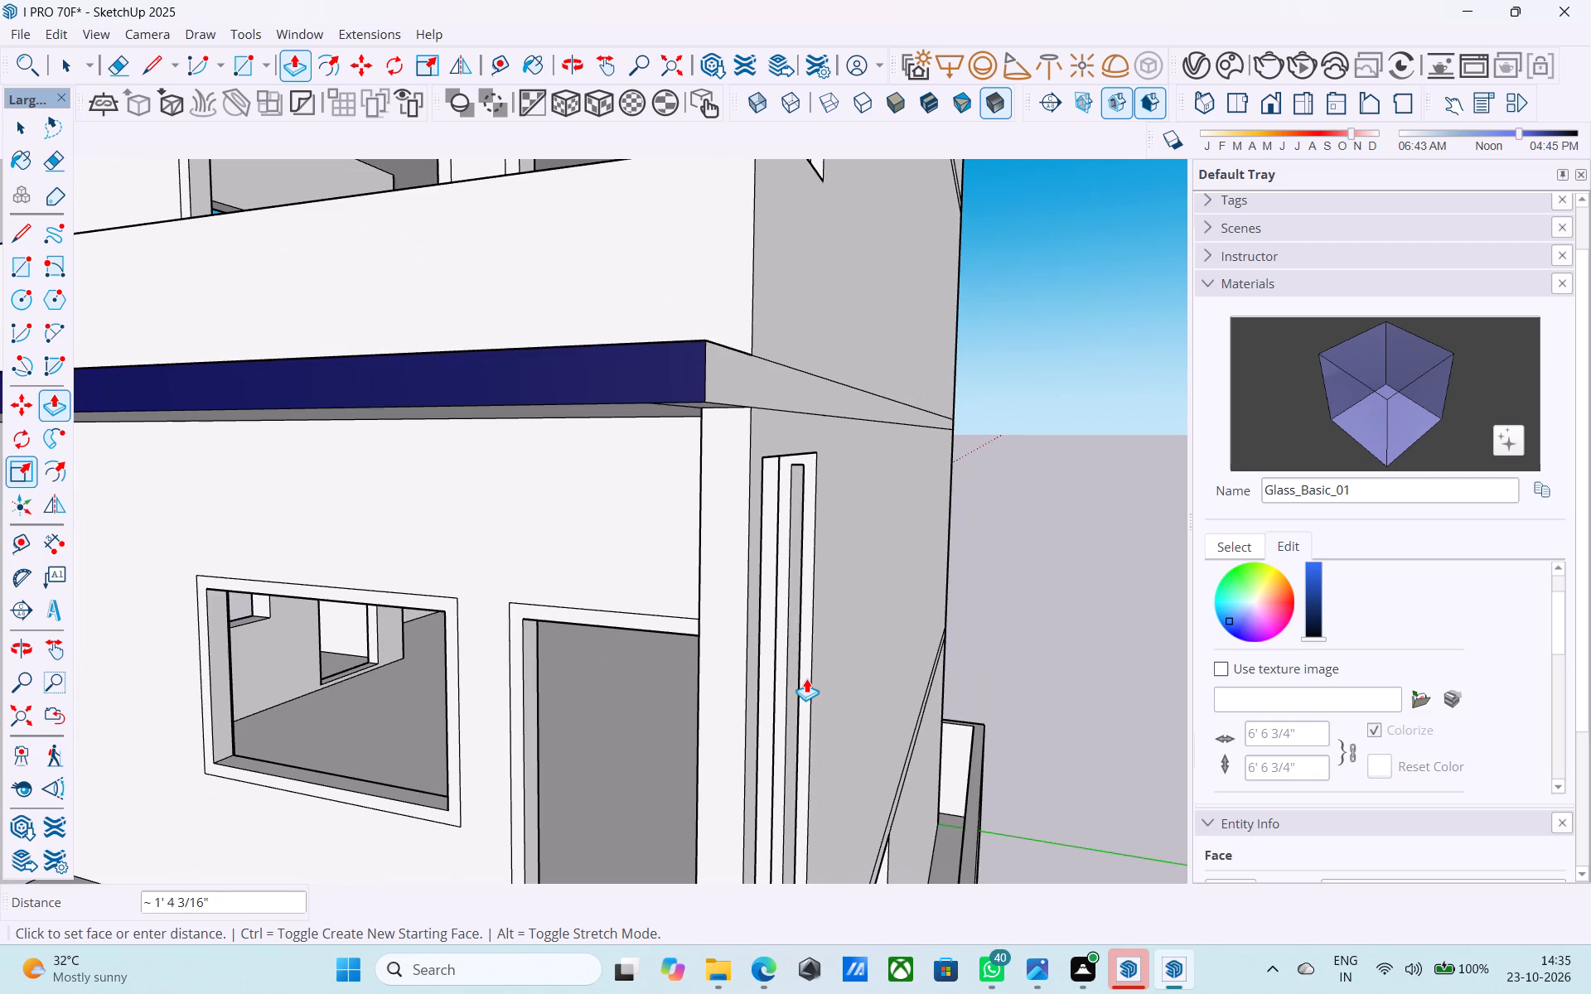
{"action": "scroll", "coordinate": [806, 678], "scroll_direction": "down", "scroll_amount": 4}
{"action": "middle_click_drag", "start_coordinate": [806, 678], "coordinate": [125, 584]}
{"action": "middle_click_drag", "start_coordinate": [668, 591], "coordinate": [481, 588]}
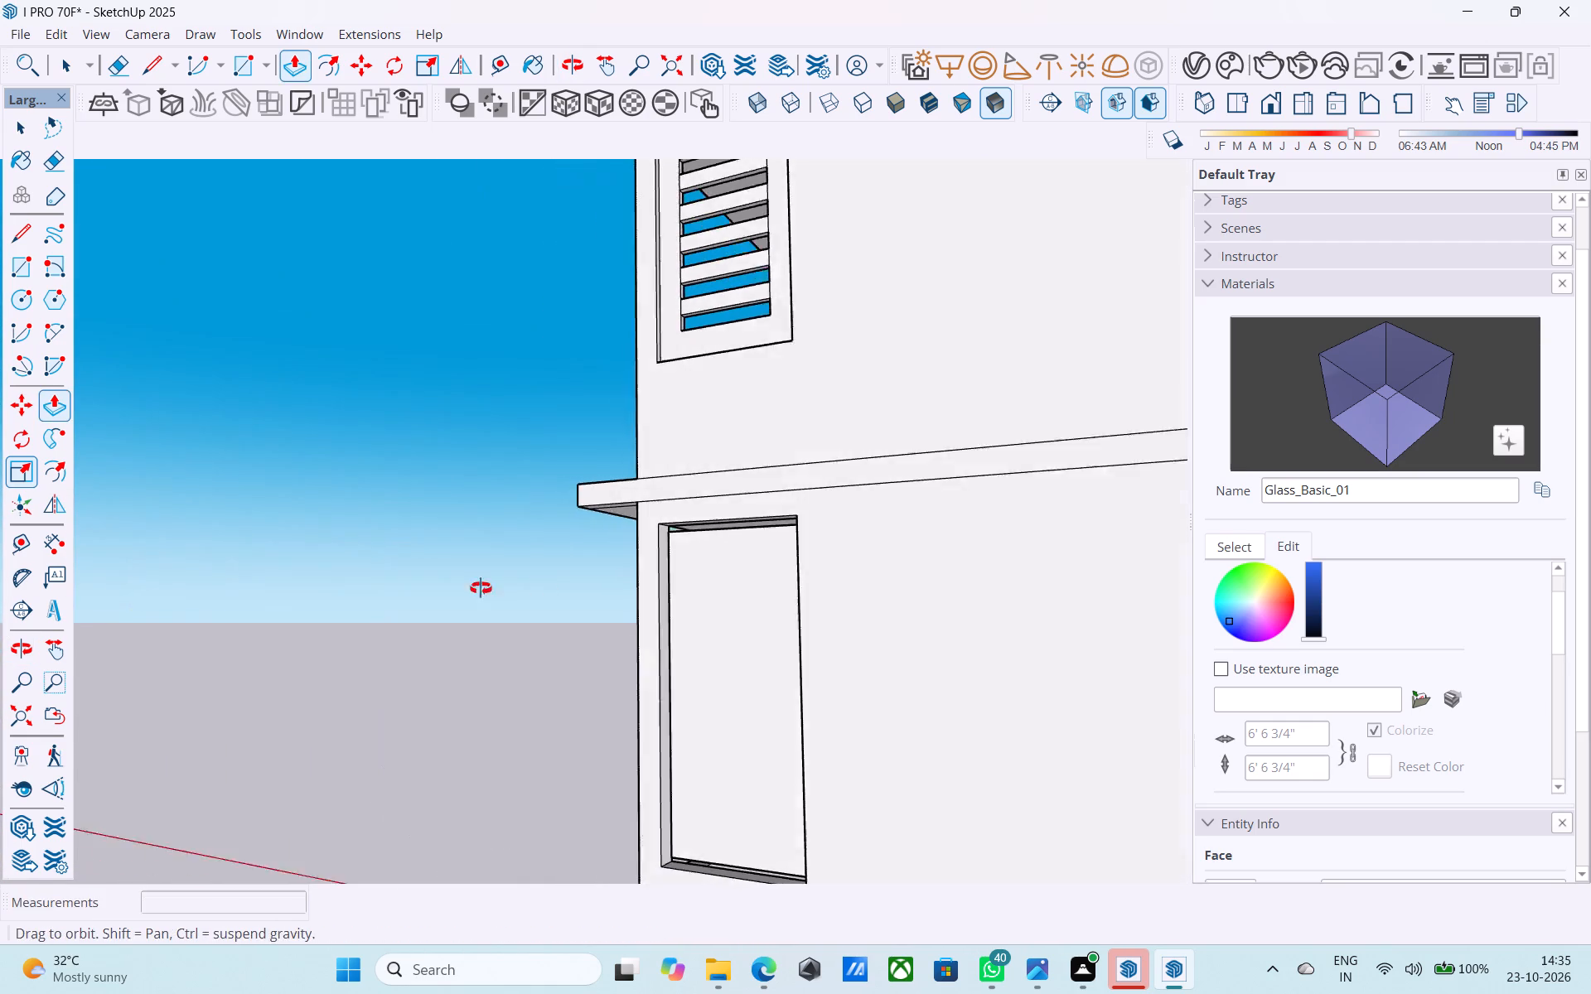
{"action": "middle_click_drag", "start_coordinate": [481, 588], "coordinate": [465, 586]}
{"action": "scroll", "coordinate": [695, 563], "scroll_direction": "up", "scroll_amount": 10}
{"action": "scroll", "coordinate": [559, 513], "scroll_direction": "down", "scroll_amount": 4}
{"action": "left_click", "coordinate": [503, 477]}
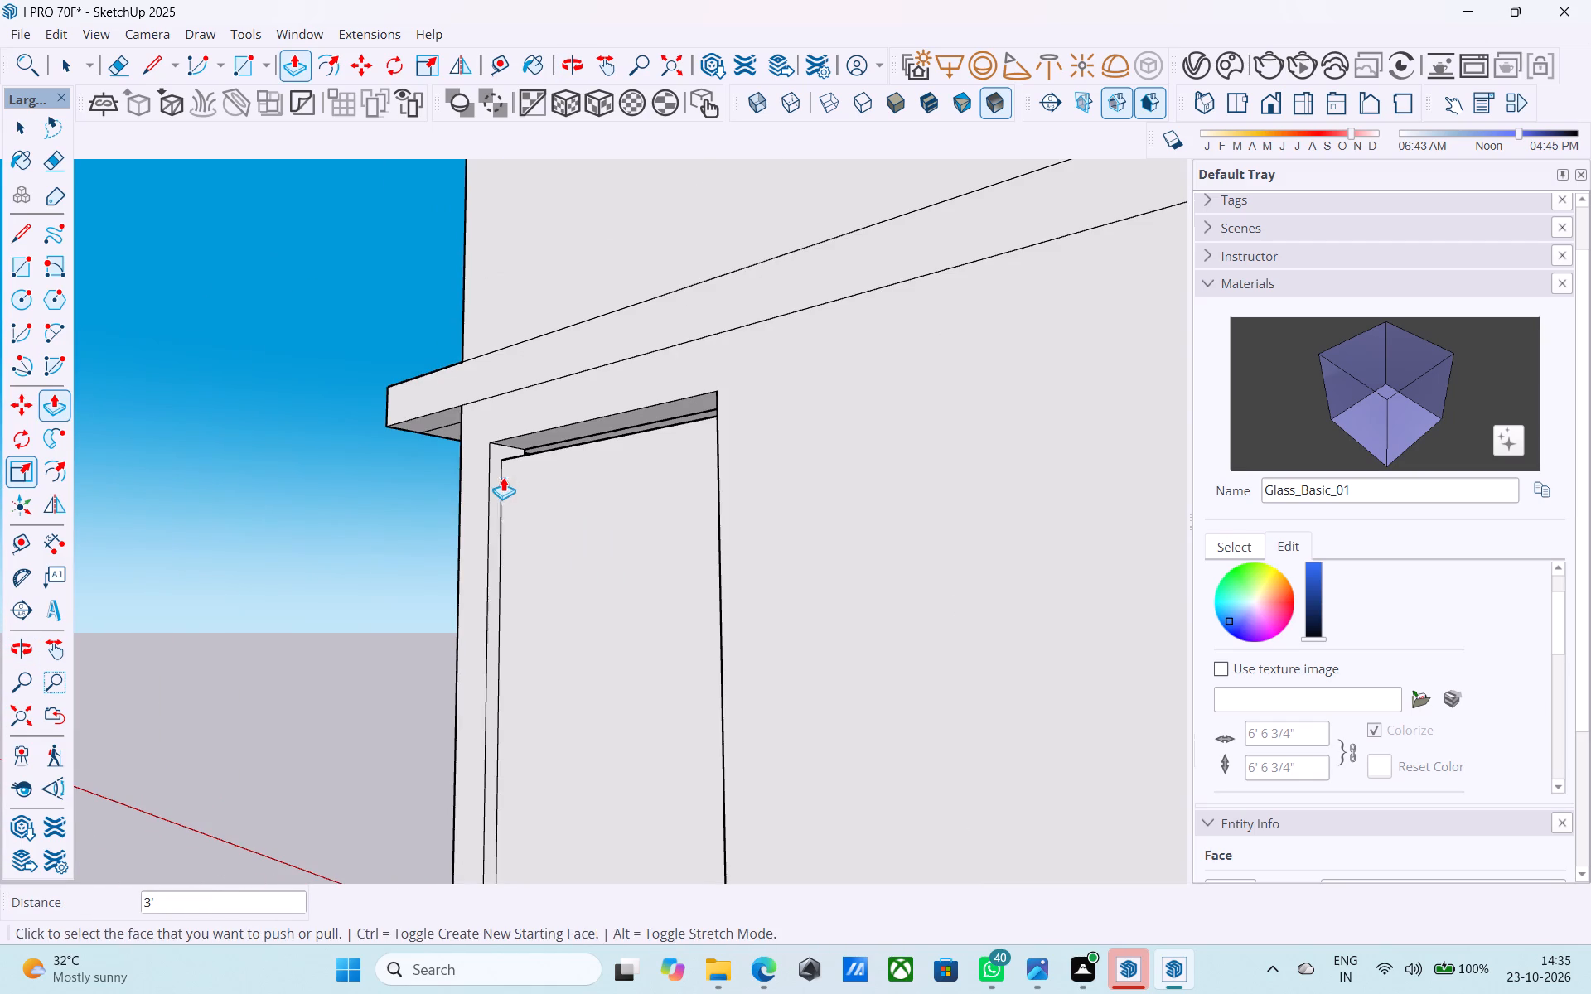
Compare the new solid panel in the lower opening with the slatted panel on the floor above.
{"action": "middle_click_drag", "start_coordinate": [521, 489], "coordinate": [506, 611]}
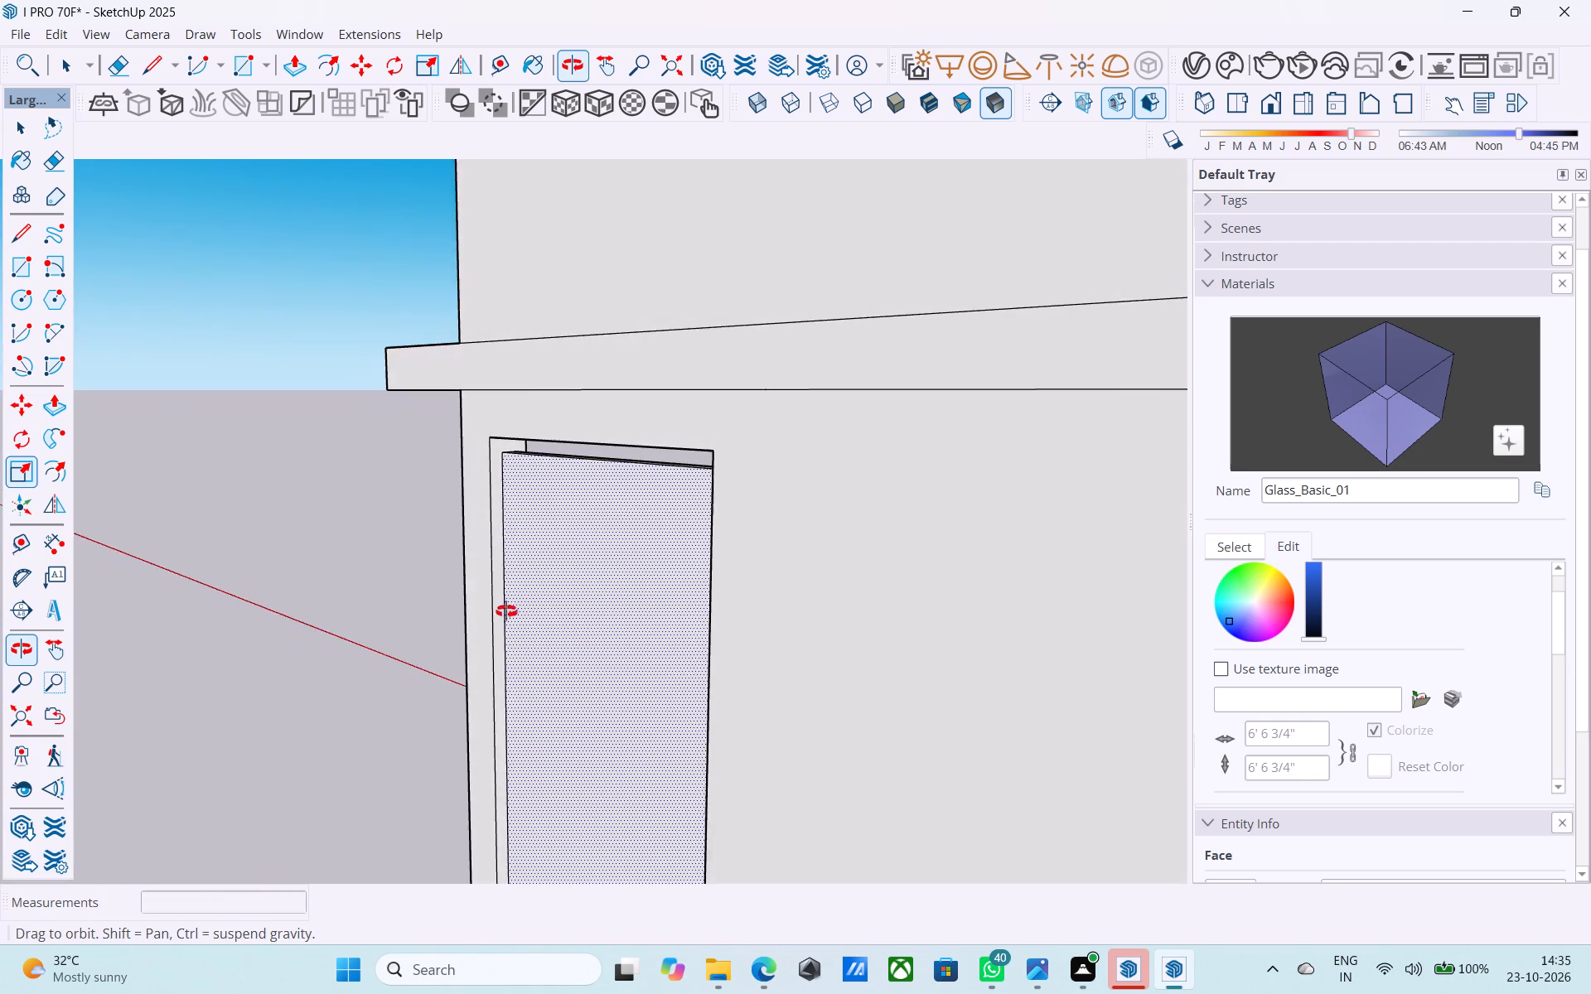
{"action": "middle_click_drag", "start_coordinate": [506, 611], "coordinate": [565, 577]}
{"action": "scroll", "coordinate": [565, 577], "scroll_direction": "up", "scroll_amount": 1}
{"action": "scroll", "coordinate": [527, 440], "scroll_direction": "down", "scroll_amount": 18}
{"action": "middle_click_drag", "start_coordinate": [535, 468], "coordinate": [586, 482]}
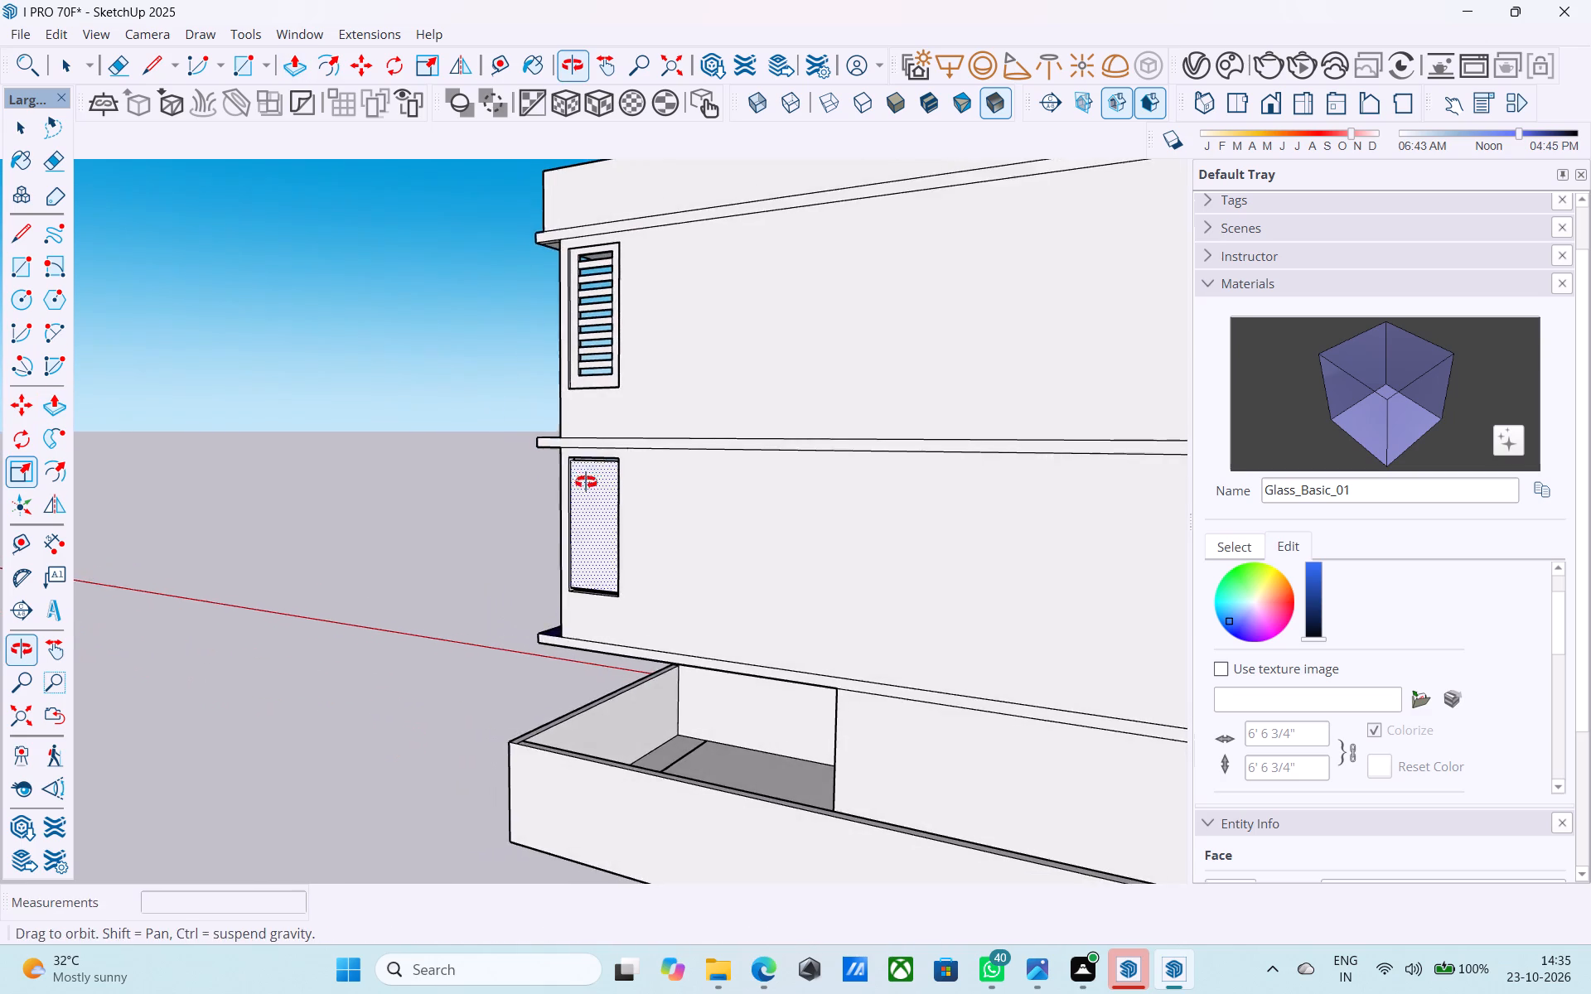
{"action": "middle_click_drag", "start_coordinate": [586, 482], "coordinate": [587, 485]}
{"action": "scroll", "coordinate": [641, 394], "scroll_direction": "up", "scroll_amount": 20}
{"action": "scroll", "coordinate": [641, 394], "scroll_direction": "up", "scroll_amount": 7}
{"action": "scroll", "coordinate": [544, 572], "scroll_direction": "down", "scroll_amount": 5}
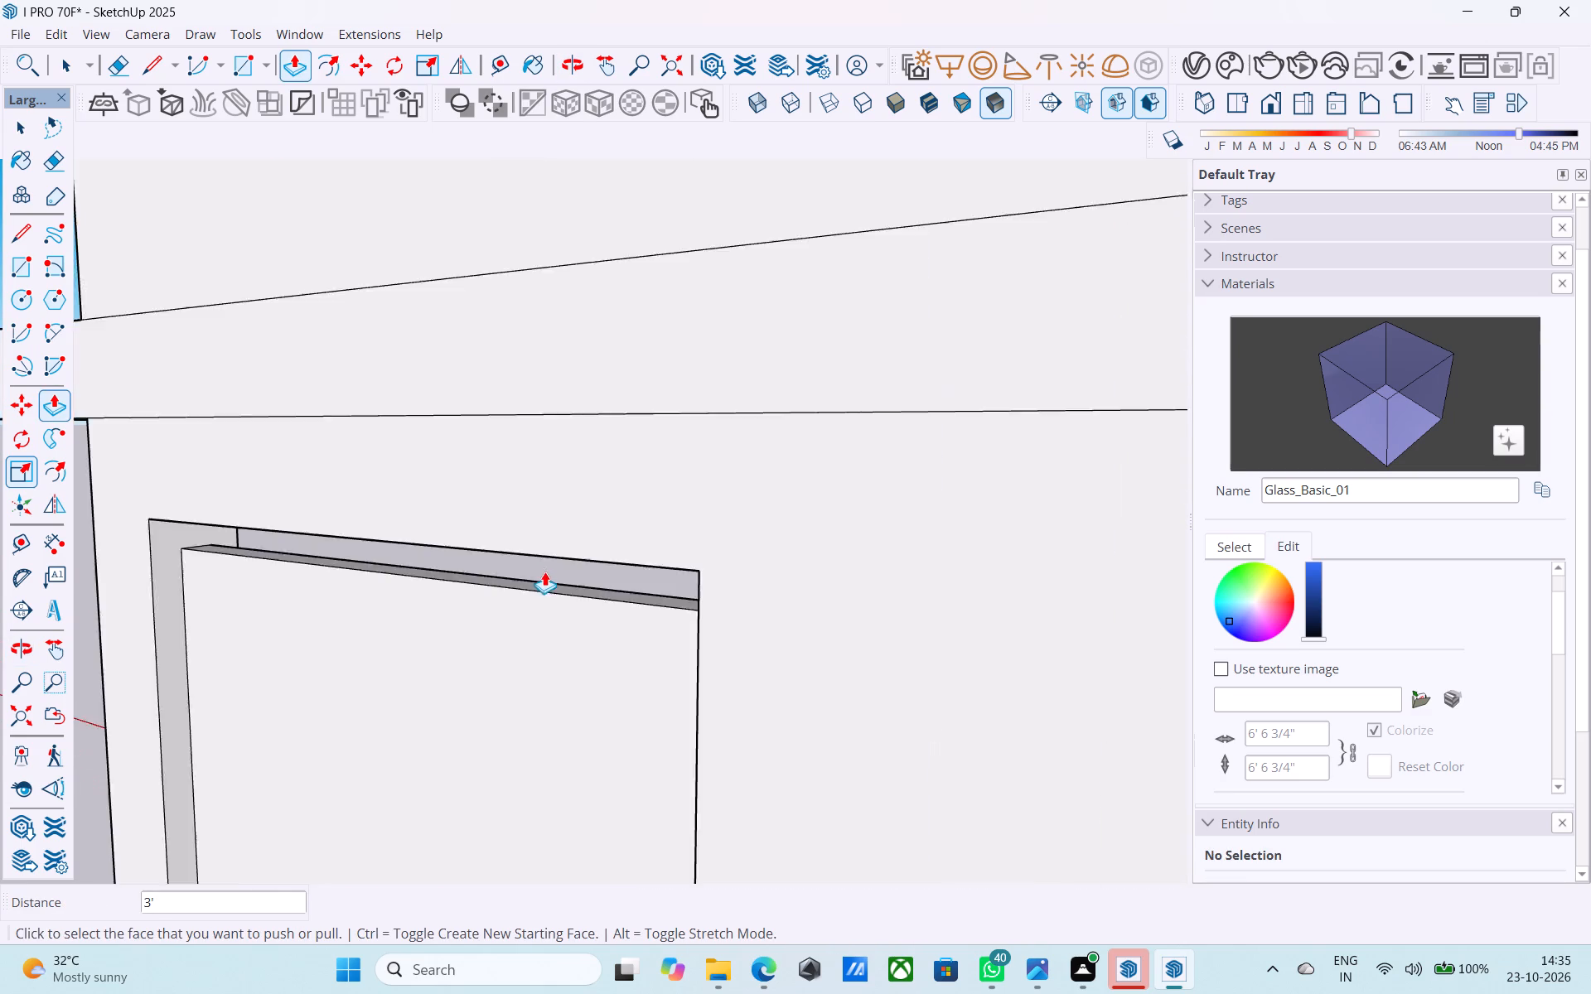
{"action": "scroll", "coordinate": [544, 572], "scroll_direction": "down", "scroll_amount": 14}
{"action": "middle_click_drag", "start_coordinate": [532, 552], "coordinate": [631, 717]}
{"action": "key", "text": "space"}
{"action": "scroll", "coordinate": [530, 582], "scroll_direction": "up", "scroll_amount": 2}
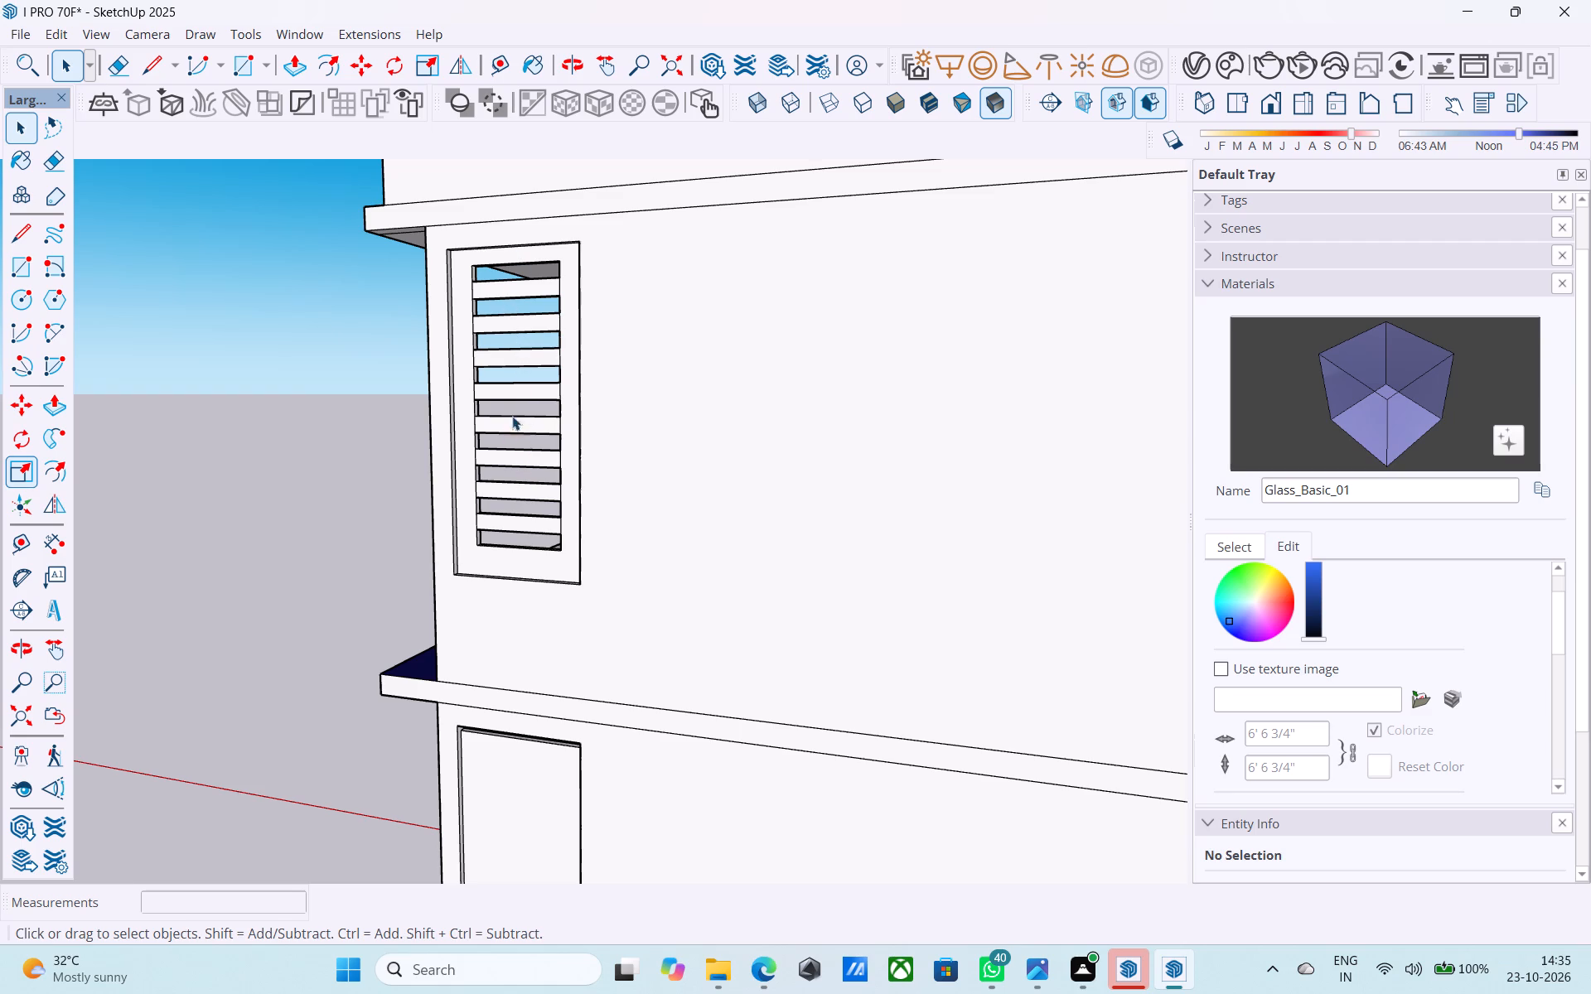
{"action": "middle_click_drag", "start_coordinate": [501, 437], "coordinate": [488, 309]}
{"action": "scroll", "coordinate": [480, 303], "scroll_direction": "down", "scroll_amount": 6}
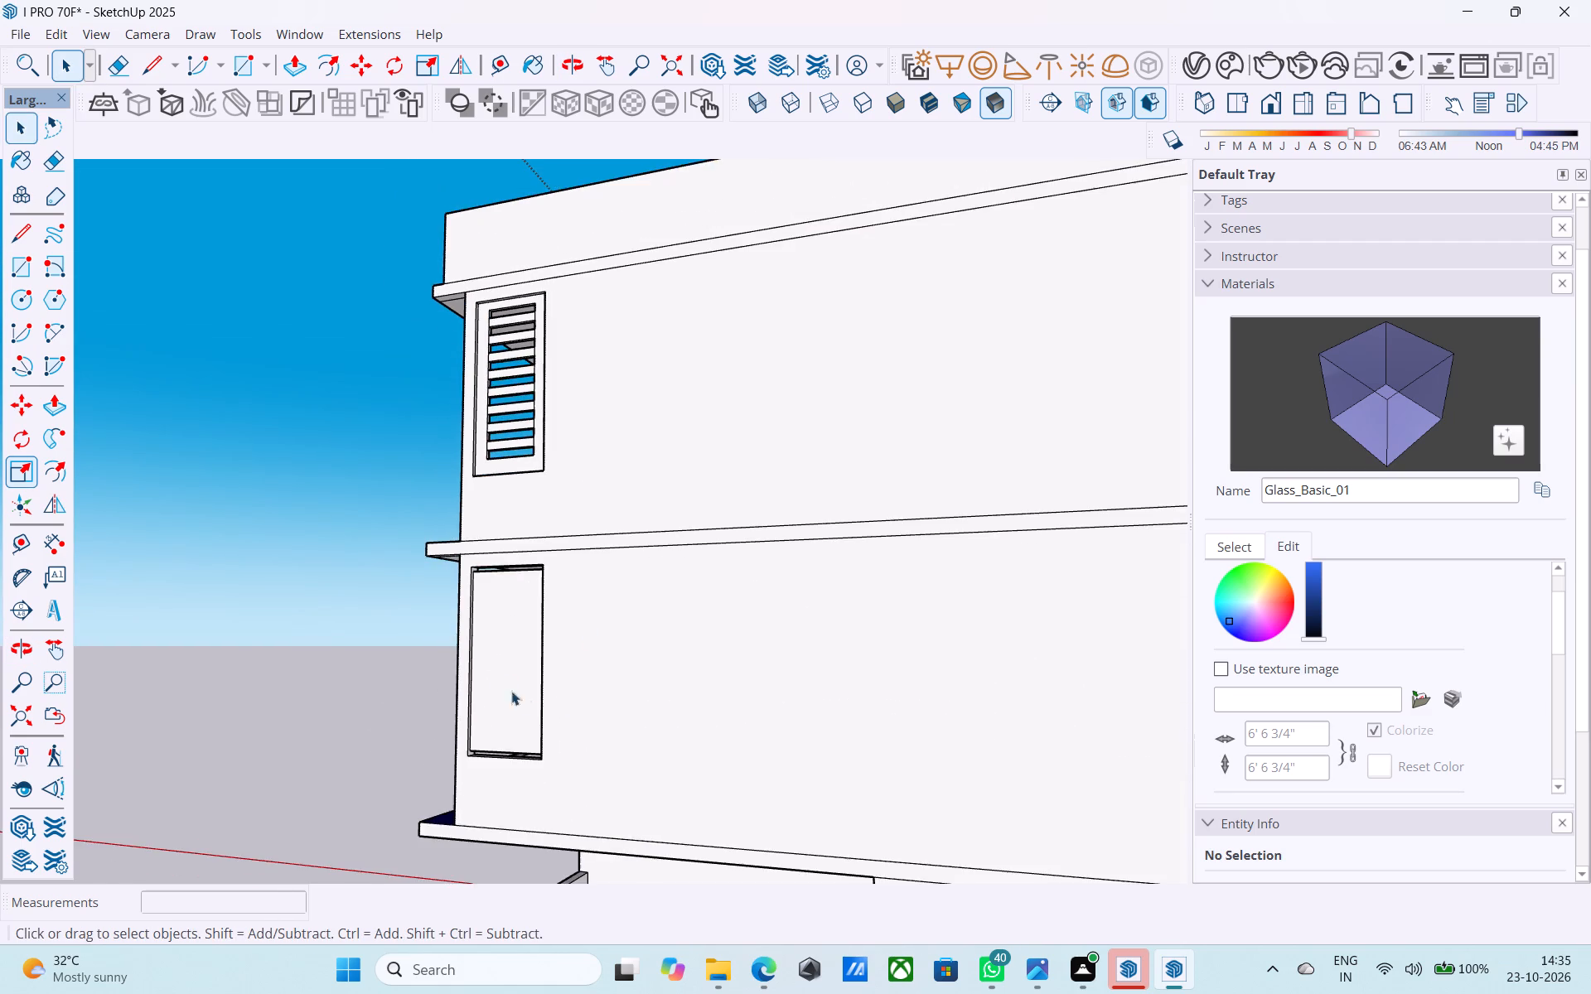
{"action": "scroll", "coordinate": [495, 666], "scroll_direction": "up", "scroll_amount": 14}
{"action": "scroll", "coordinate": [510, 522], "scroll_direction": "down", "scroll_amount": 1}
{"action": "middle_click_drag", "start_coordinate": [510, 529], "coordinate": [428, 742]}
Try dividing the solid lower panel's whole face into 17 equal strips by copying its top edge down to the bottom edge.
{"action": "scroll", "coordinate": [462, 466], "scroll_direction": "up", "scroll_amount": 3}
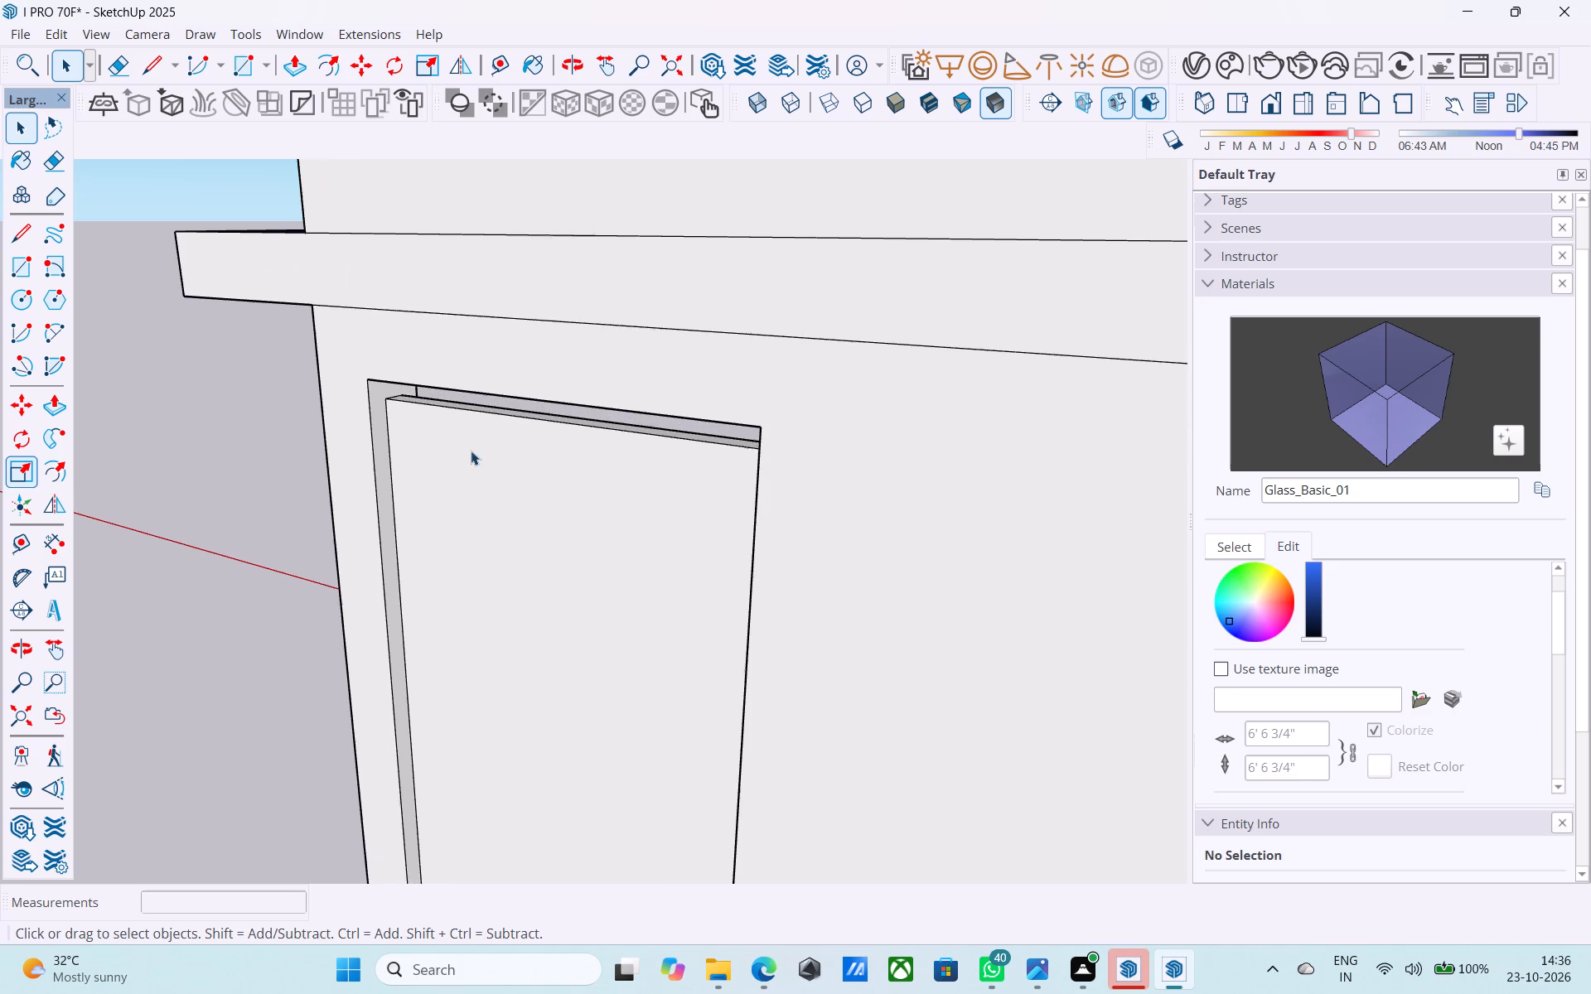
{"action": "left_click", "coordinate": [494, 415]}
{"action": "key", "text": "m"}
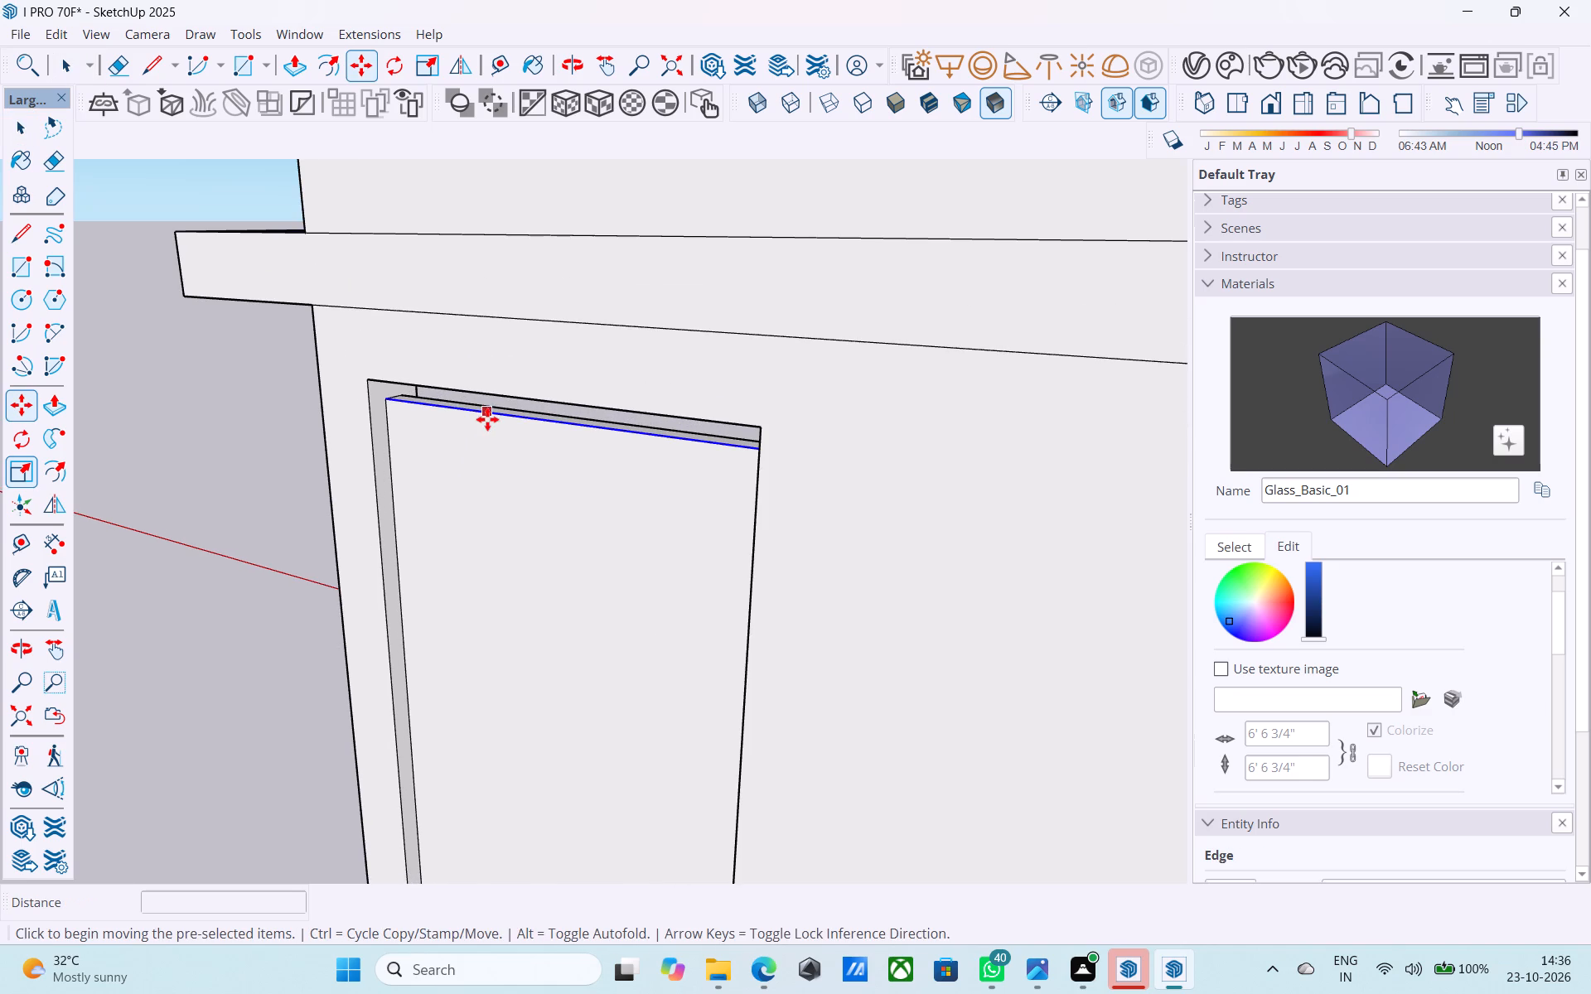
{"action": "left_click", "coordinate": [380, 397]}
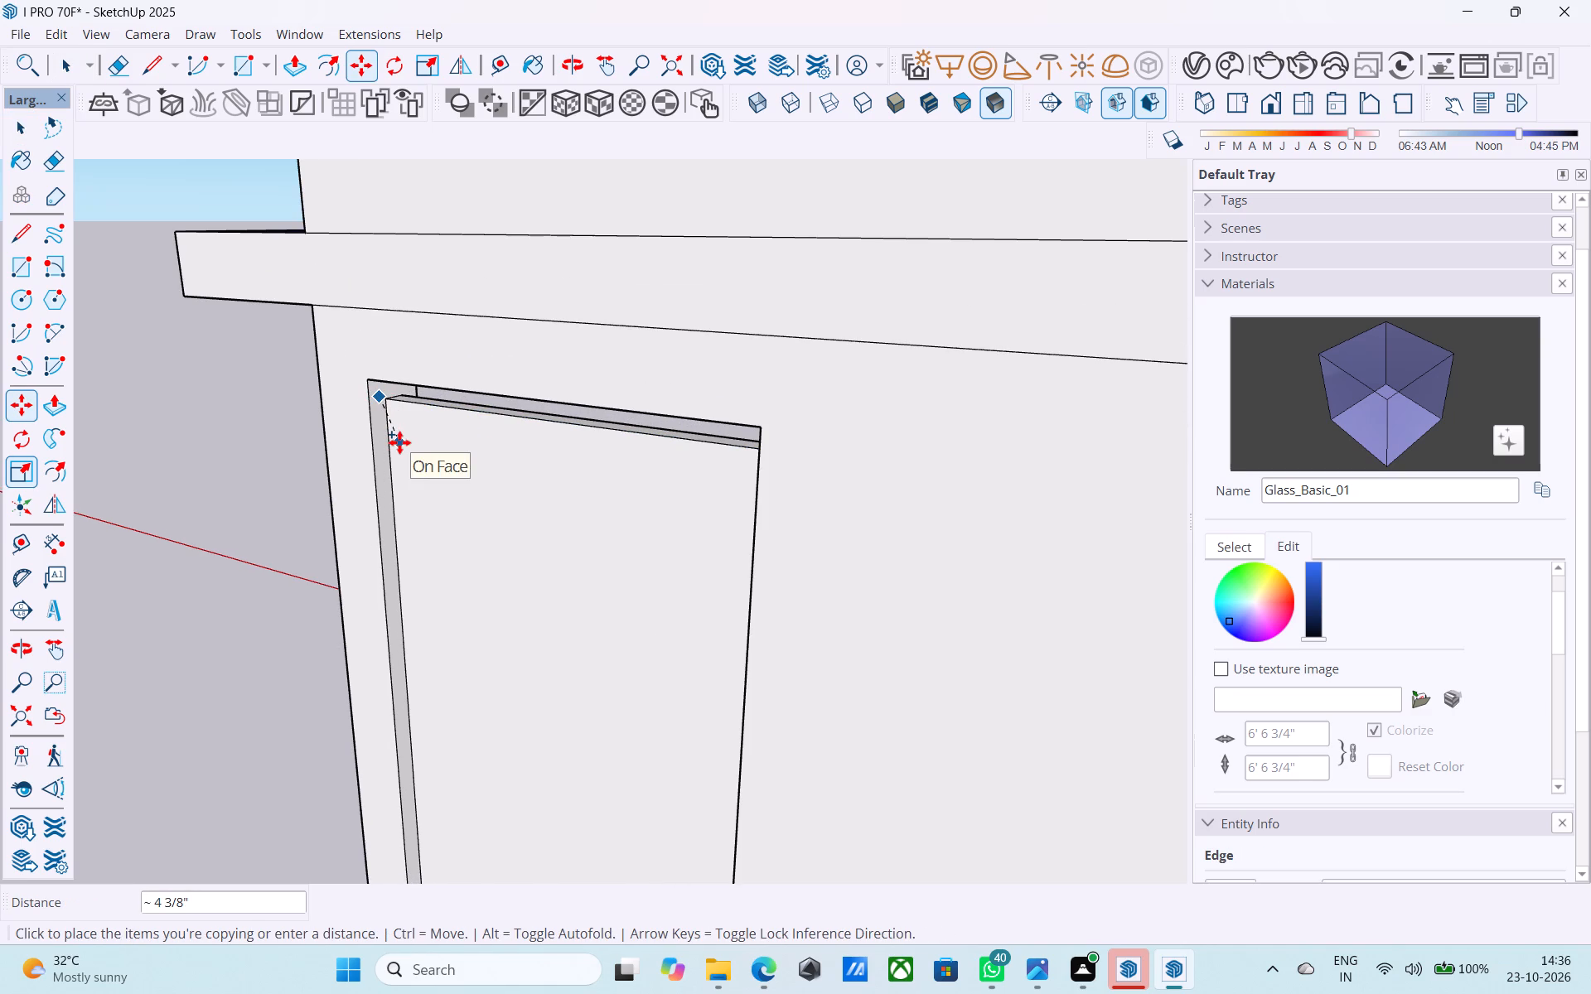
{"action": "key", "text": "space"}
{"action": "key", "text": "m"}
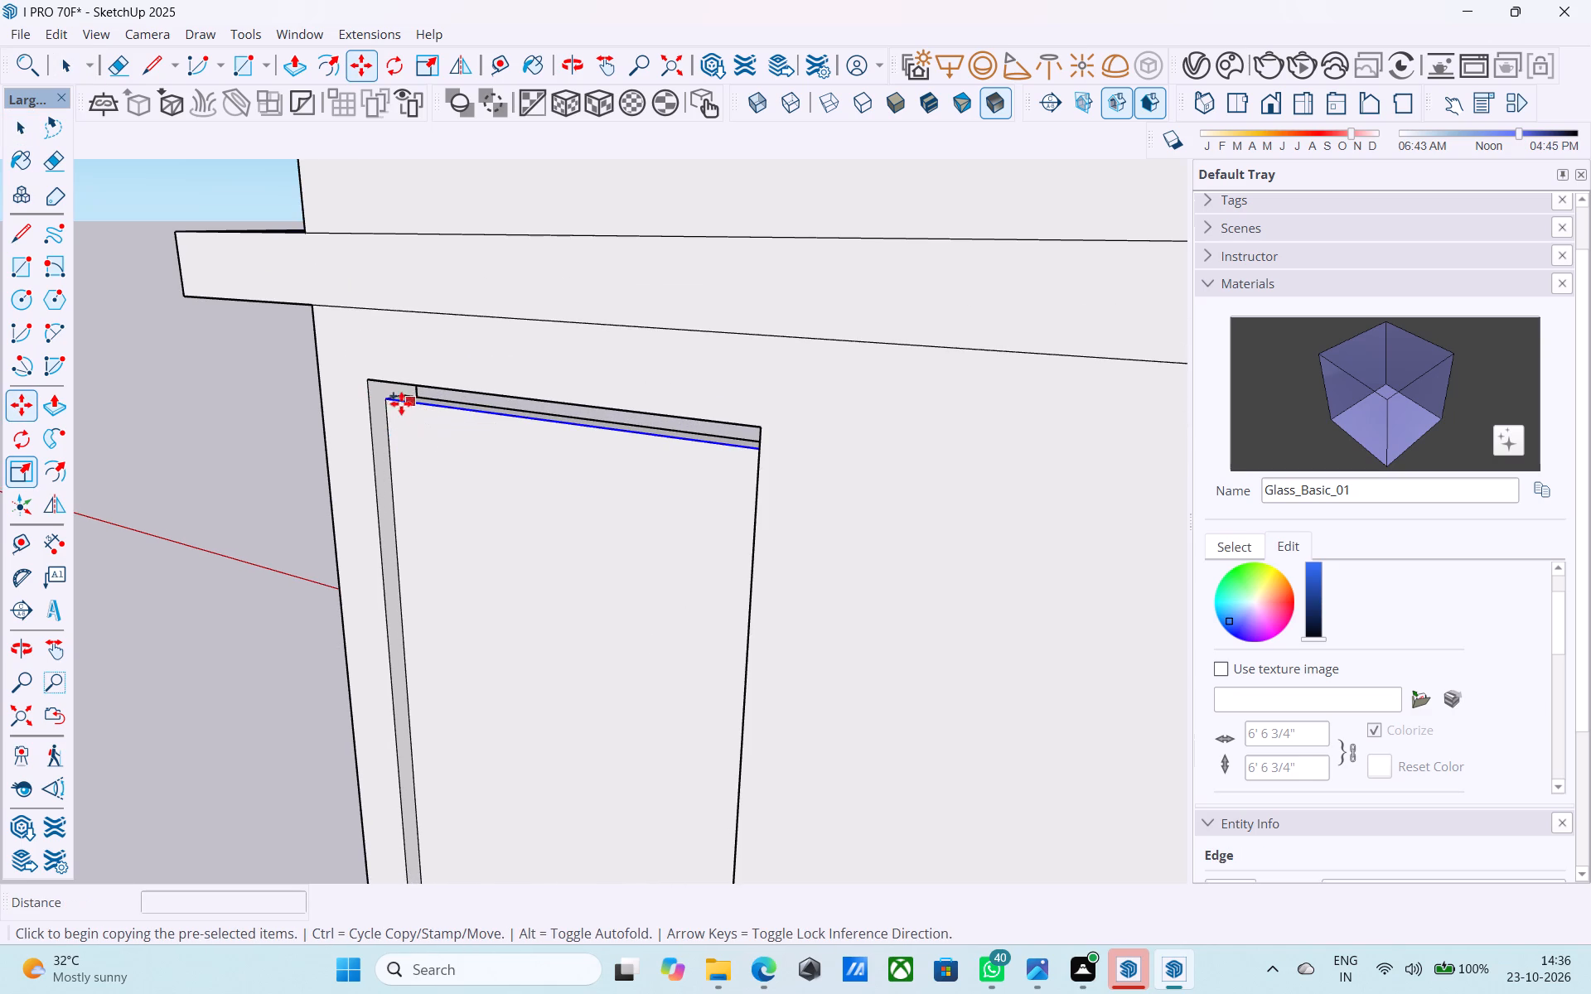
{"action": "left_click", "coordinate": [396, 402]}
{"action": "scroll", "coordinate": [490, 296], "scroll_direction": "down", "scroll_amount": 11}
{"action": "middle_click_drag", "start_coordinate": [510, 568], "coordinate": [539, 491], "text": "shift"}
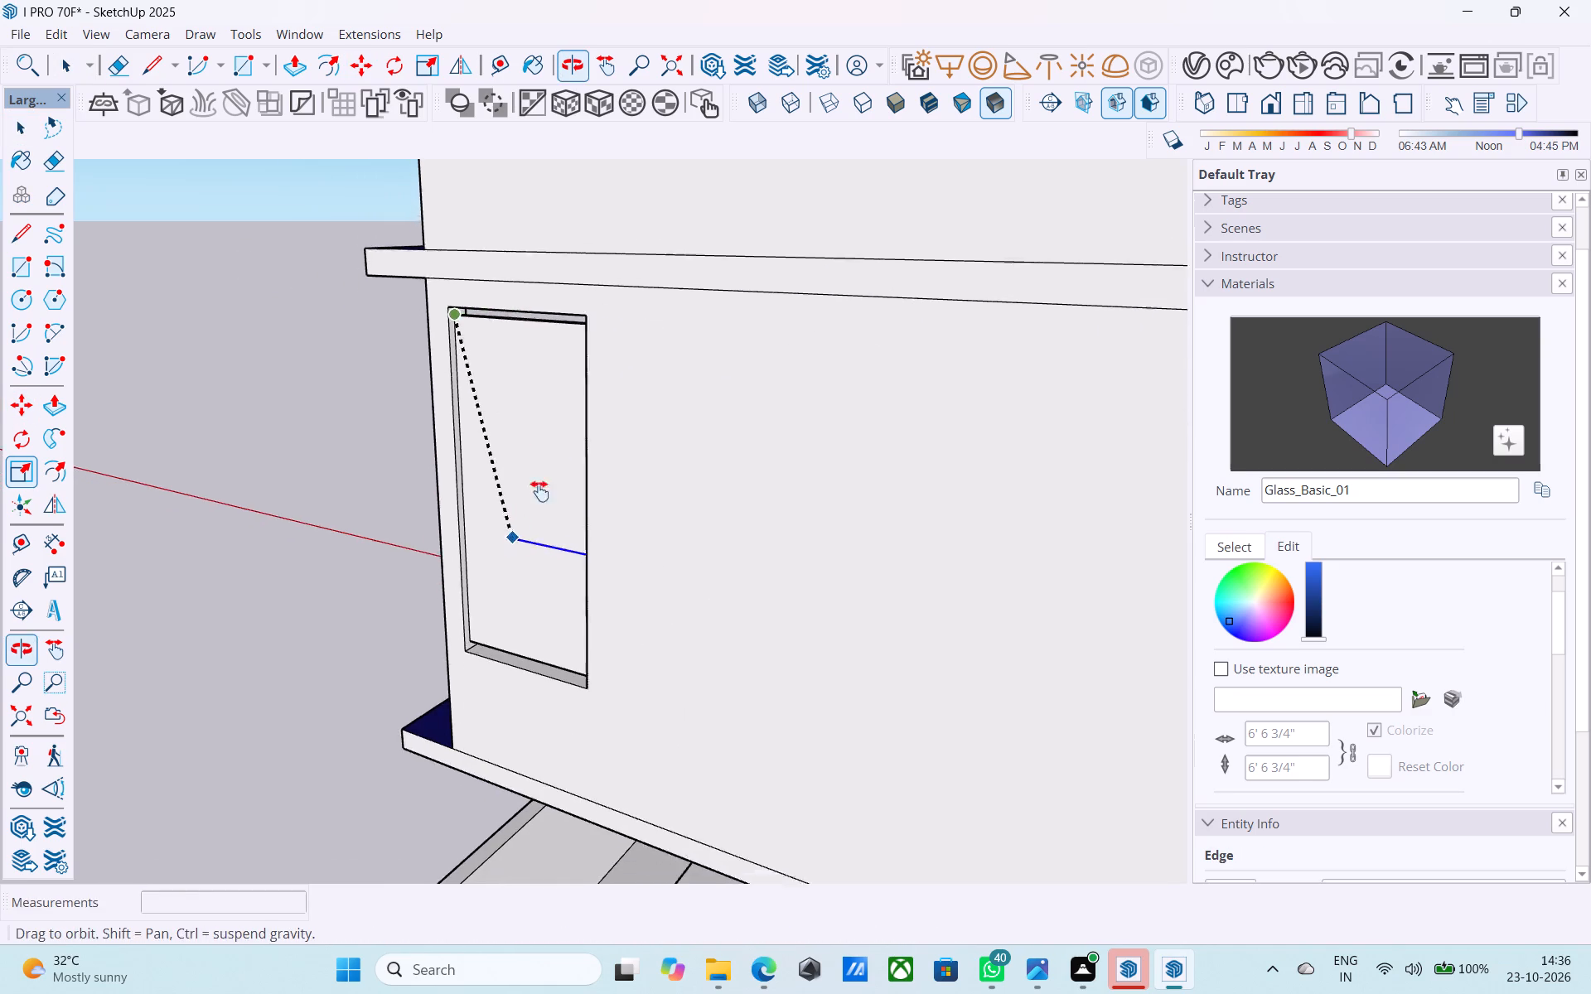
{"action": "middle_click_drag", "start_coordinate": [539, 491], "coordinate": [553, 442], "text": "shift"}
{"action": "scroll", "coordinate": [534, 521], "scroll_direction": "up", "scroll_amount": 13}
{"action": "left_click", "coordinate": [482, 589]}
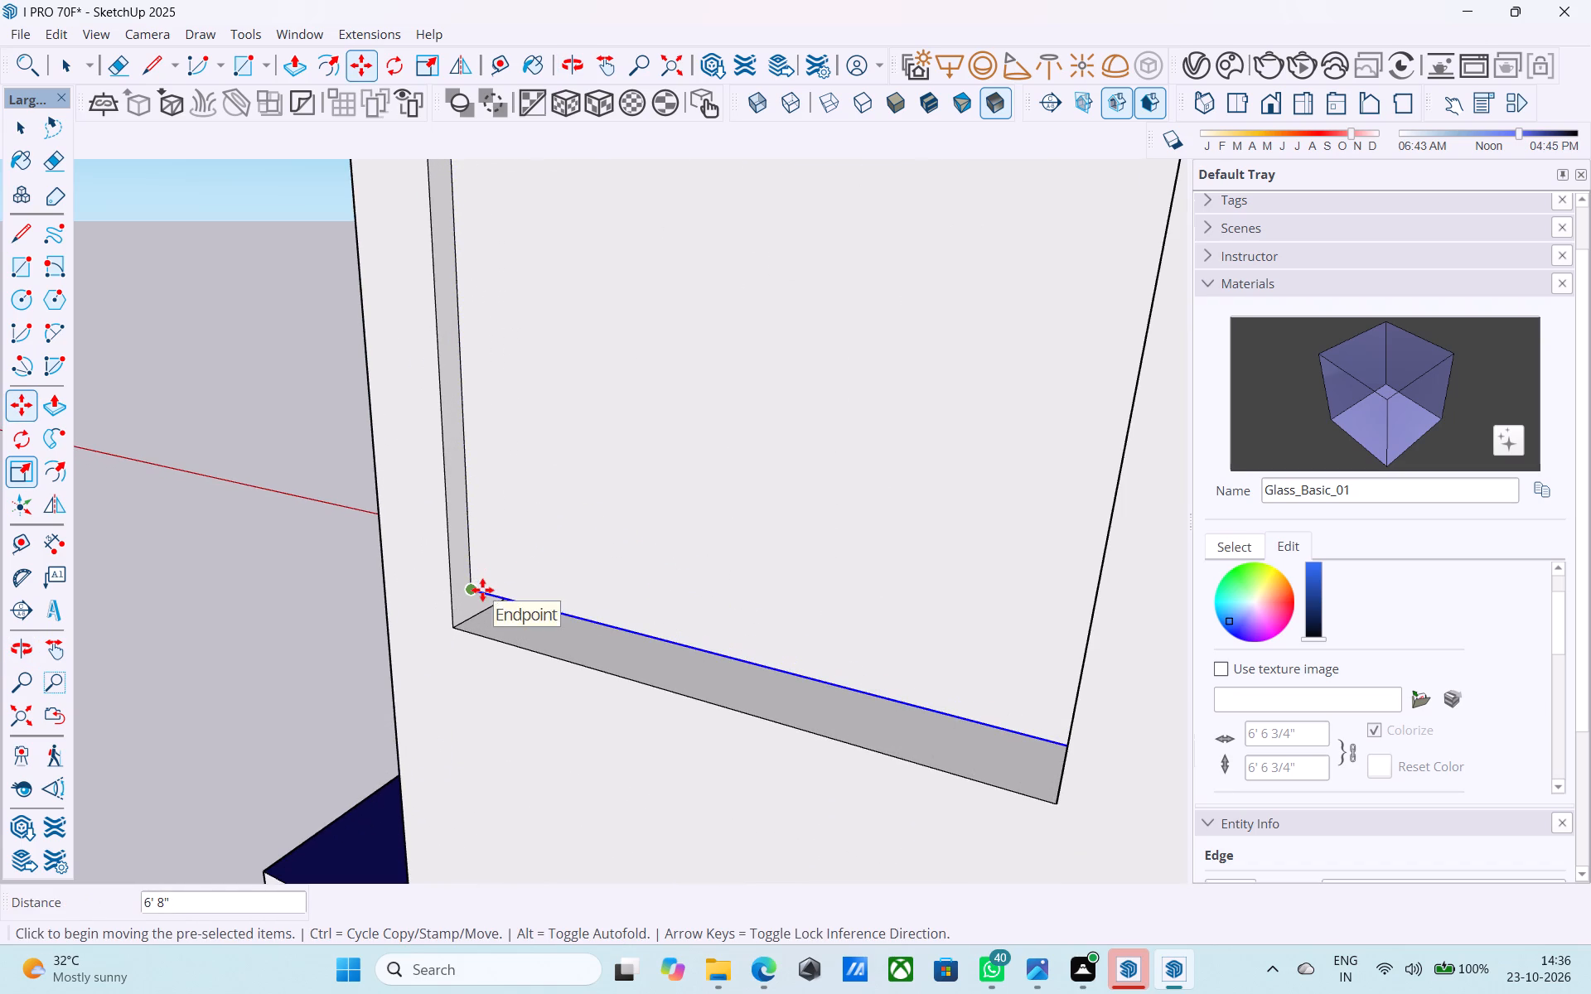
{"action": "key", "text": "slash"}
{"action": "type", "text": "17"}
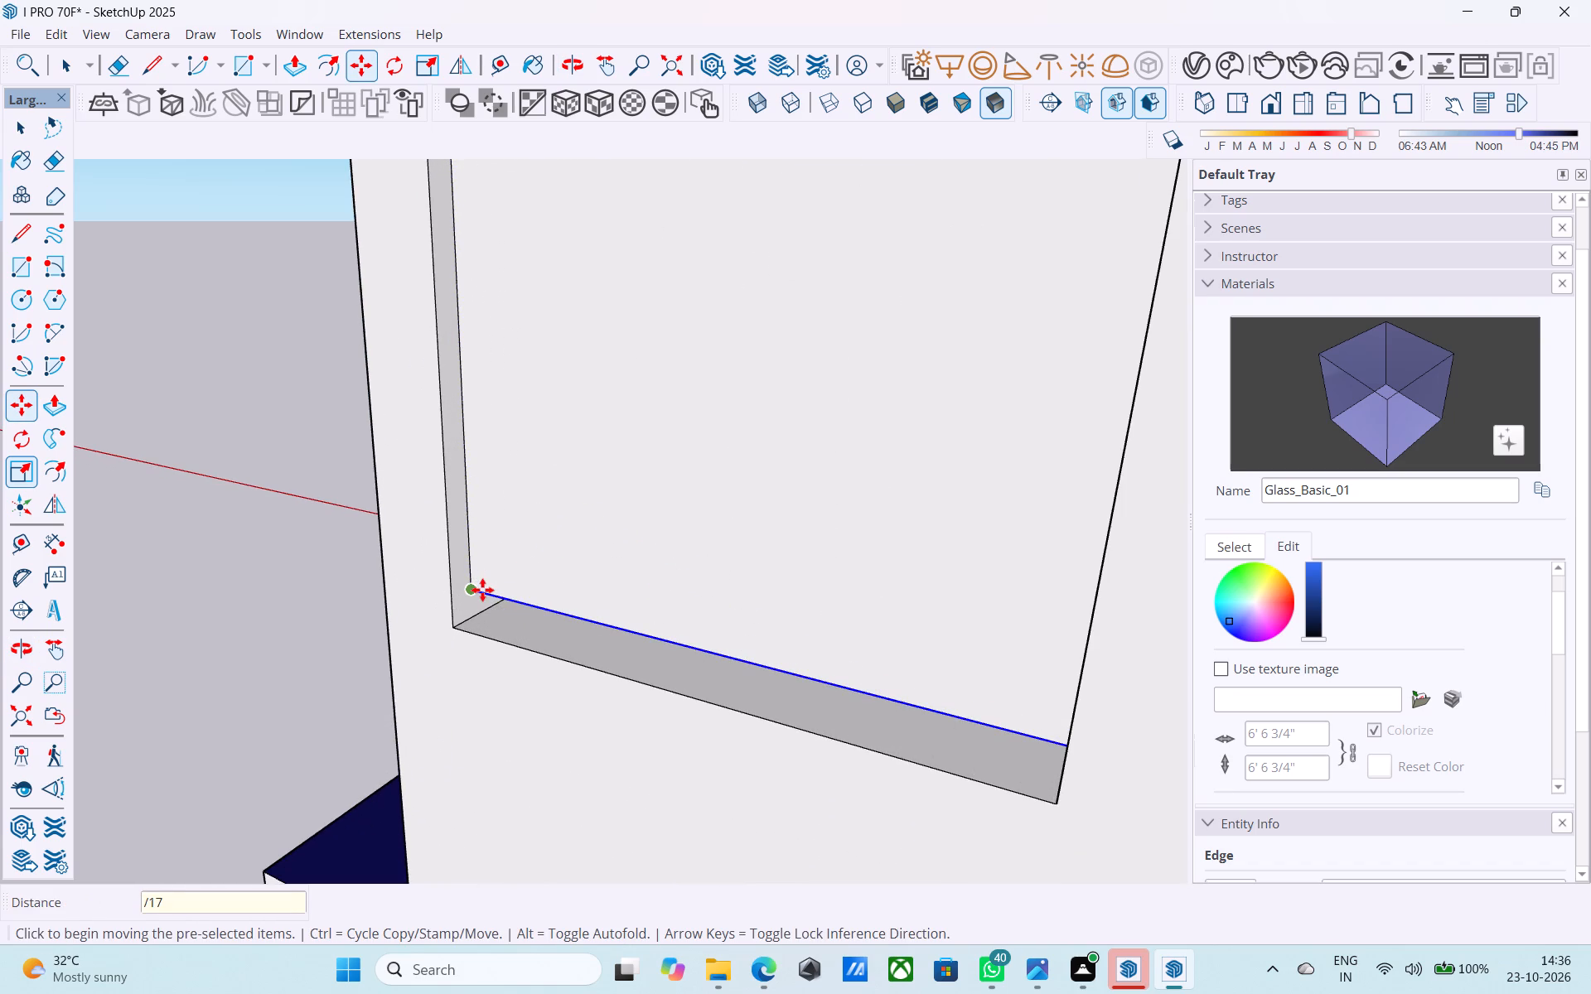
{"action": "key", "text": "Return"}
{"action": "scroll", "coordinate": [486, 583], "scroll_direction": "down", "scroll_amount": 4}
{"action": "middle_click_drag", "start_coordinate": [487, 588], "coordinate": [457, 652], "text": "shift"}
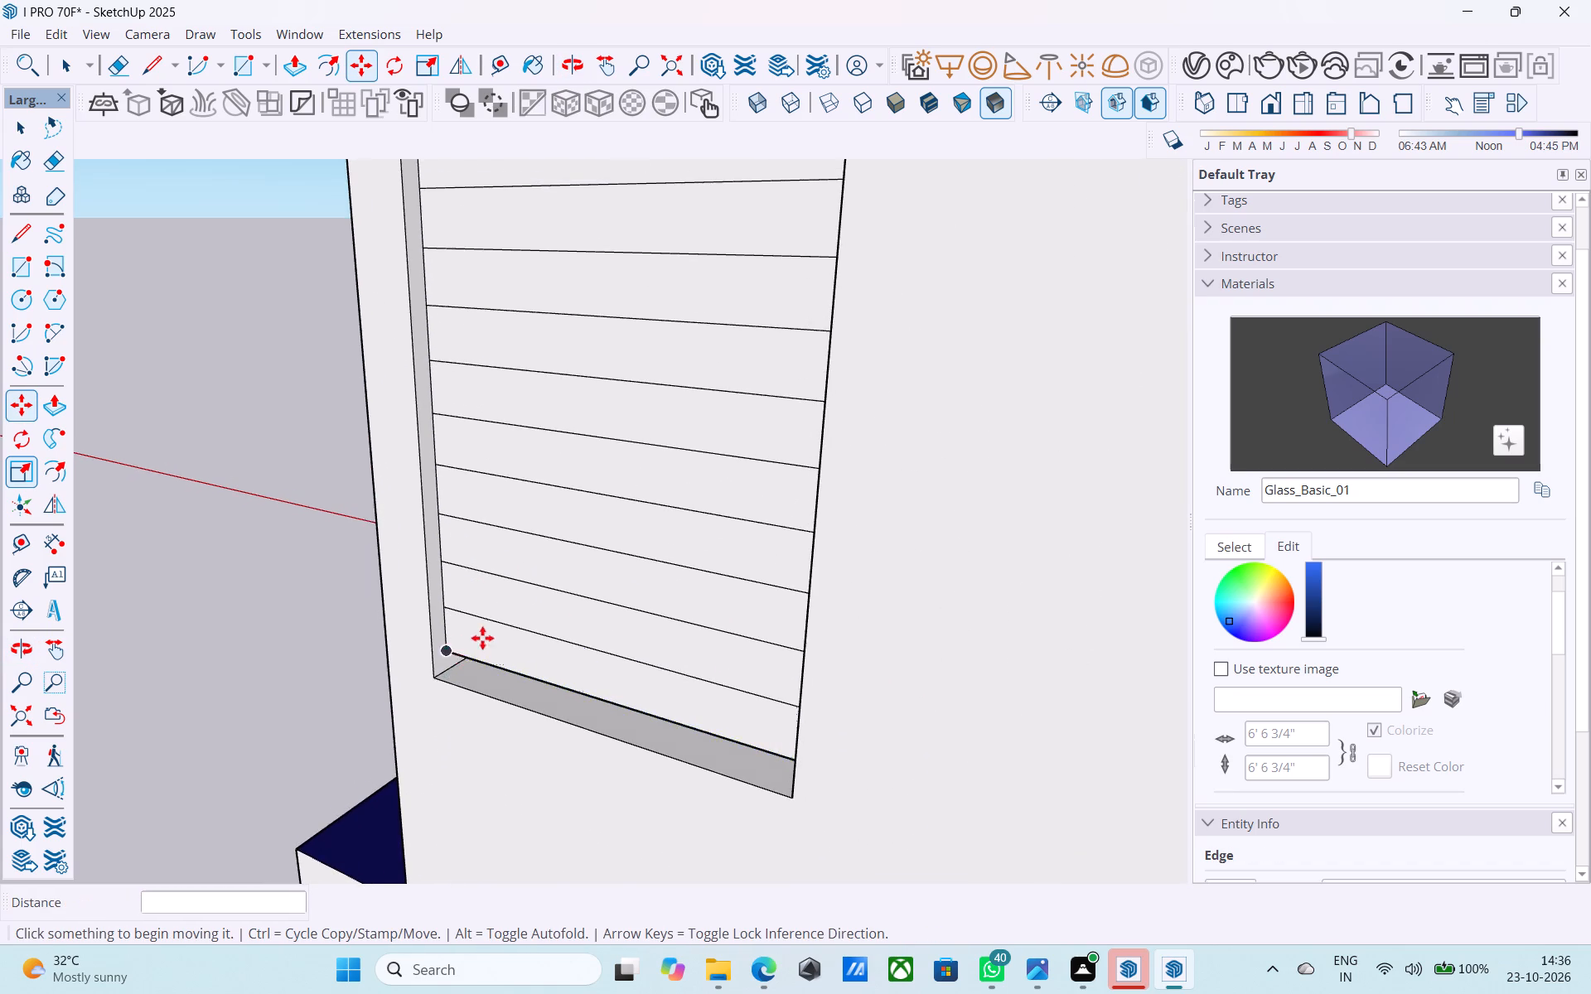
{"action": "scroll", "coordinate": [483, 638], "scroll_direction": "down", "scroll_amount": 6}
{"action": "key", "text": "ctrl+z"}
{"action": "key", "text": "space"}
Offset the lower panel's outer face outline inward by 6" to form a frame border.
{"action": "left_click", "coordinate": [517, 606]}
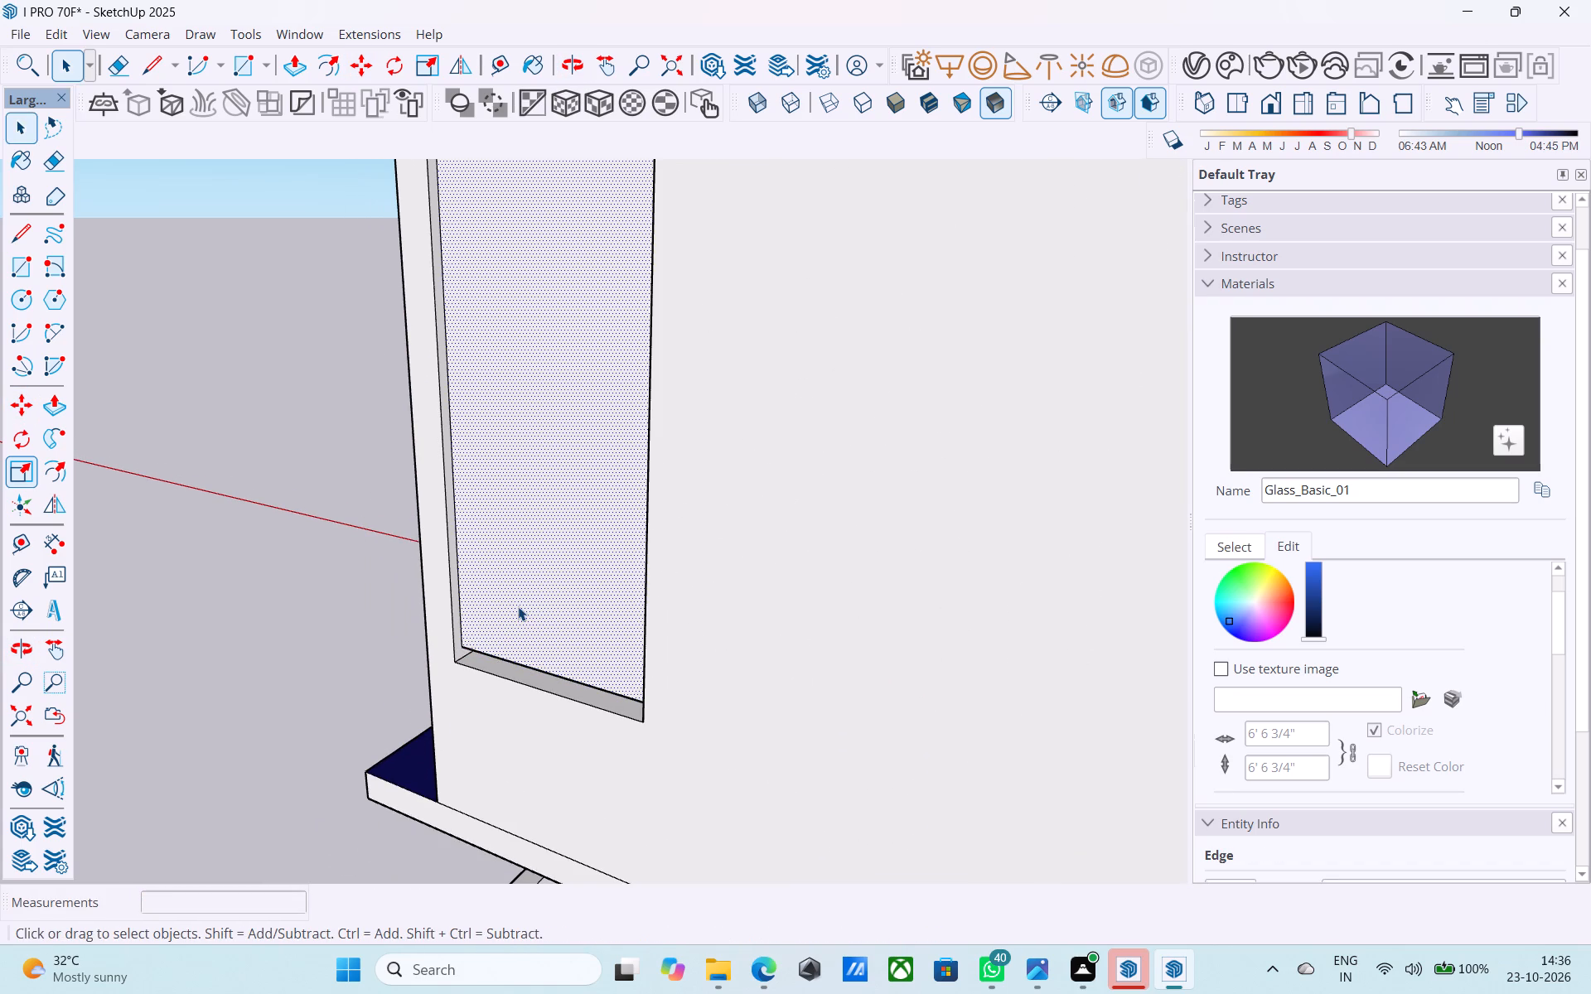
{"action": "key", "text": "f"}
{"action": "left_click", "coordinate": [518, 606]}
{"action": "type", "text": "6\""}
{"action": "key", "text": "Return"}
{"action": "key", "text": "space"}
Copy the inner rectangle's top edge 5' 8" down to its bottom edge and divide the distance into 17 equal strips.
{"action": "middle_click_drag", "start_coordinate": [521, 599], "coordinate": [541, 809], "text": "shift"}
{"action": "scroll", "coordinate": [641, 461], "scroll_direction": "up", "scroll_amount": 2}
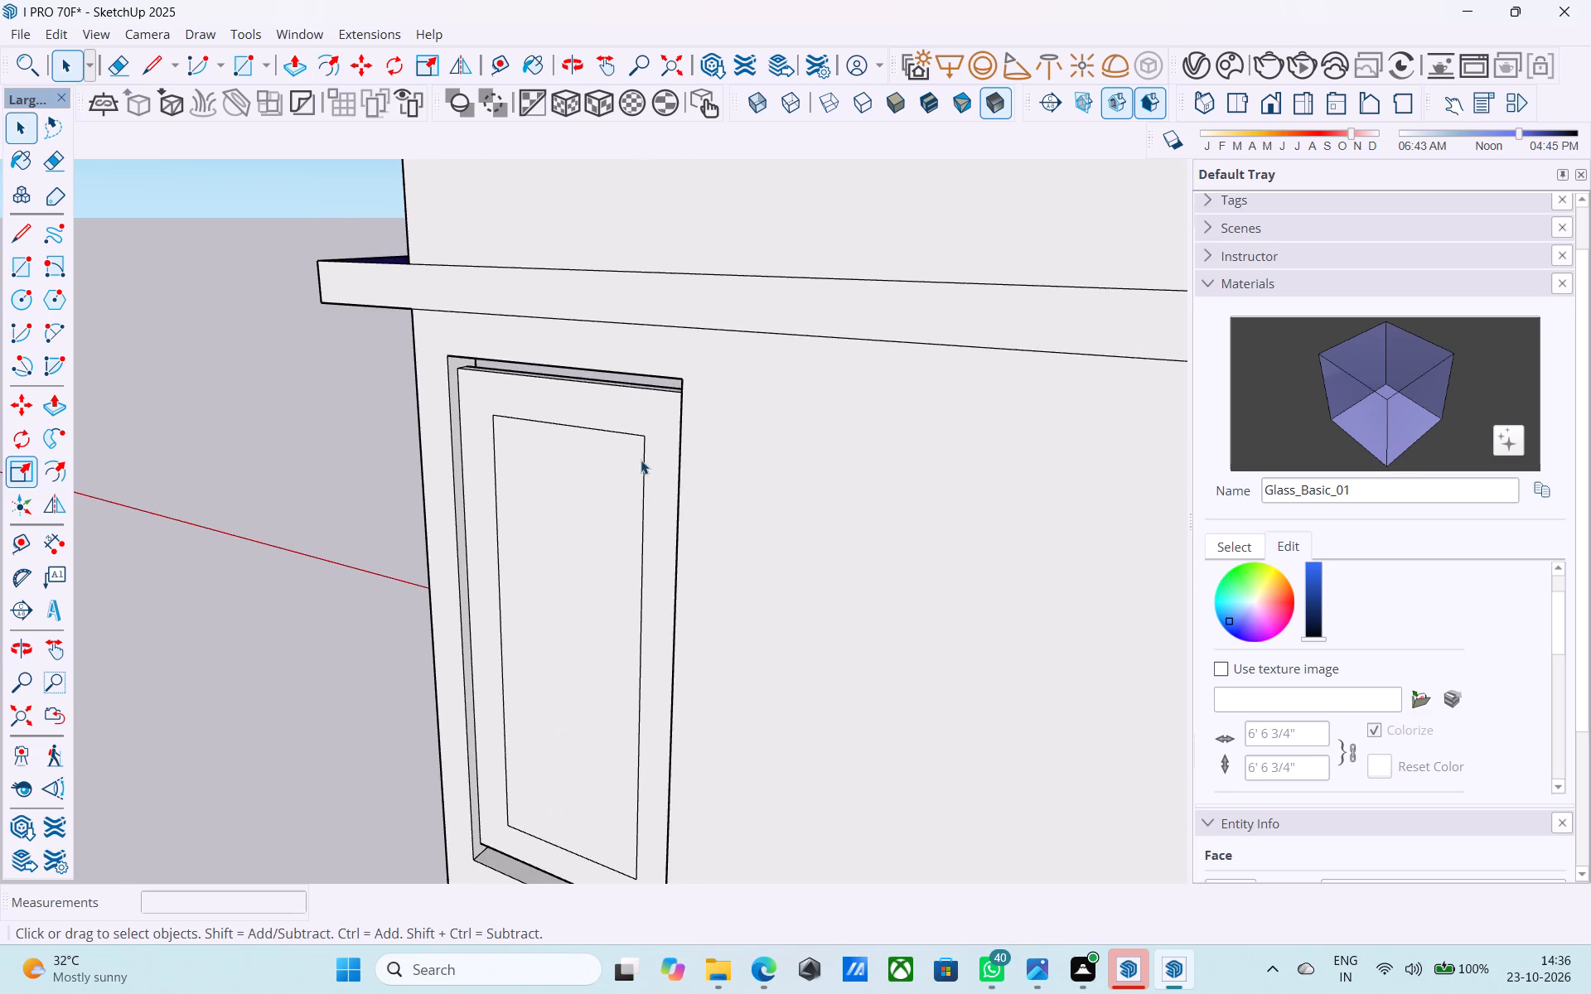
{"action": "scroll", "coordinate": [641, 460], "scroll_direction": "up", "scroll_amount": 2}
{"action": "left_click", "coordinate": [637, 426]}
{"action": "key", "text": "m"}
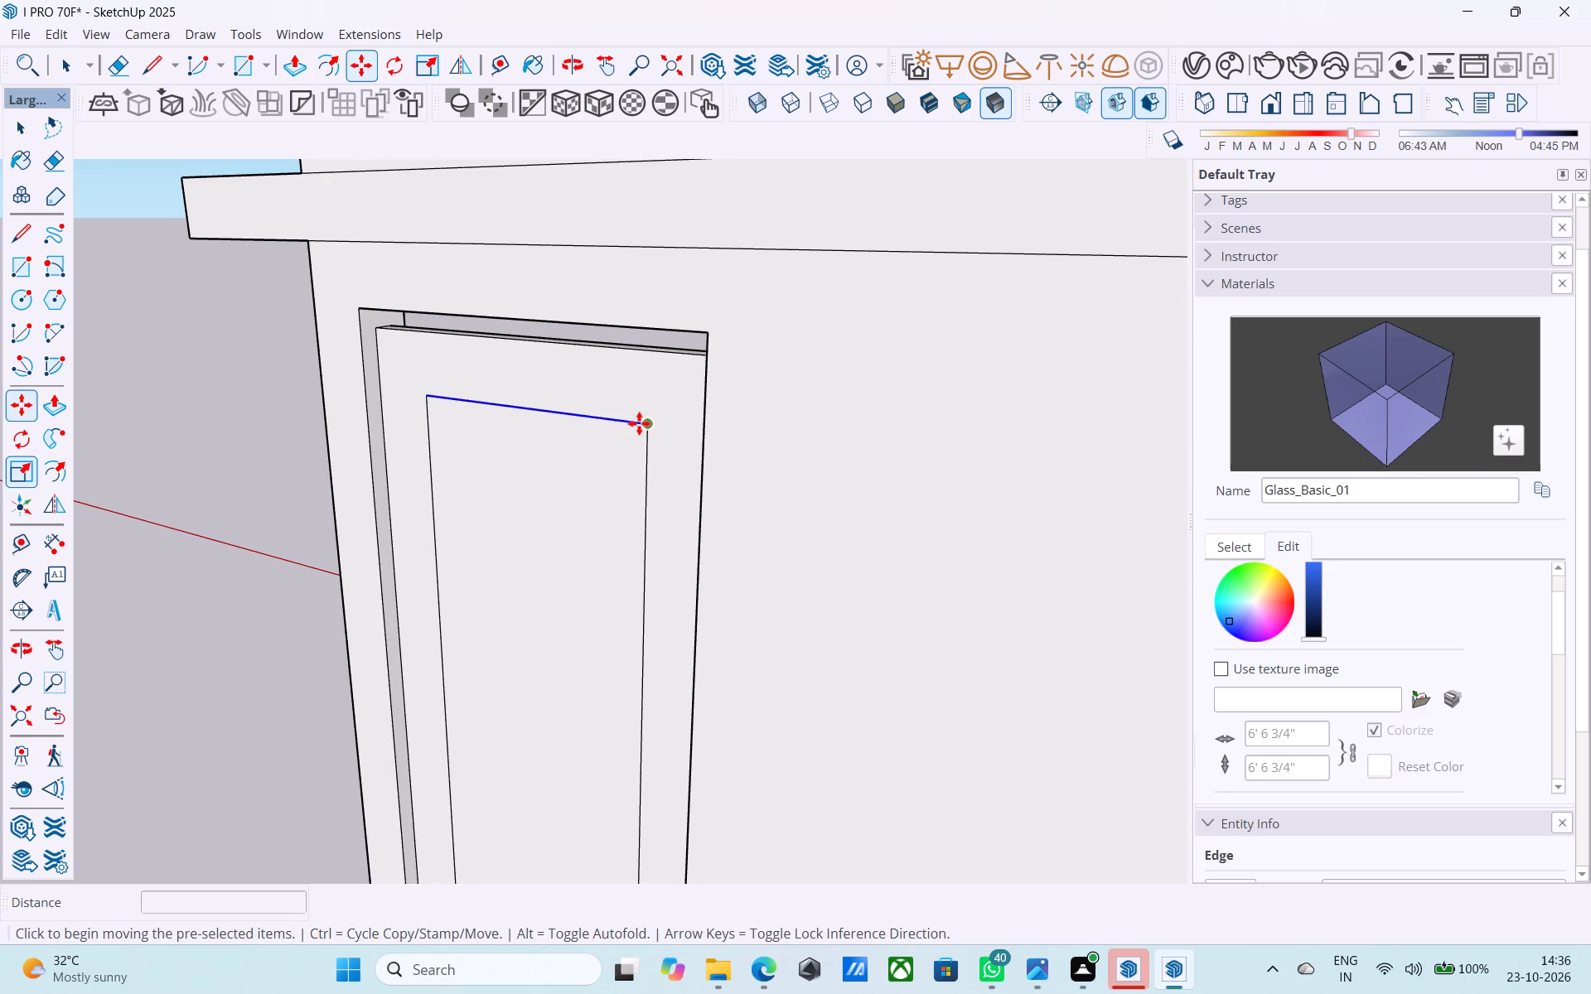
{"action": "left_click", "coordinate": [647, 425]}
{"action": "scroll", "coordinate": [651, 383], "scroll_direction": "down", "scroll_amount": 5}
{"action": "middle_click_drag", "start_coordinate": [669, 529], "coordinate": [662, 539], "text": "shift"}
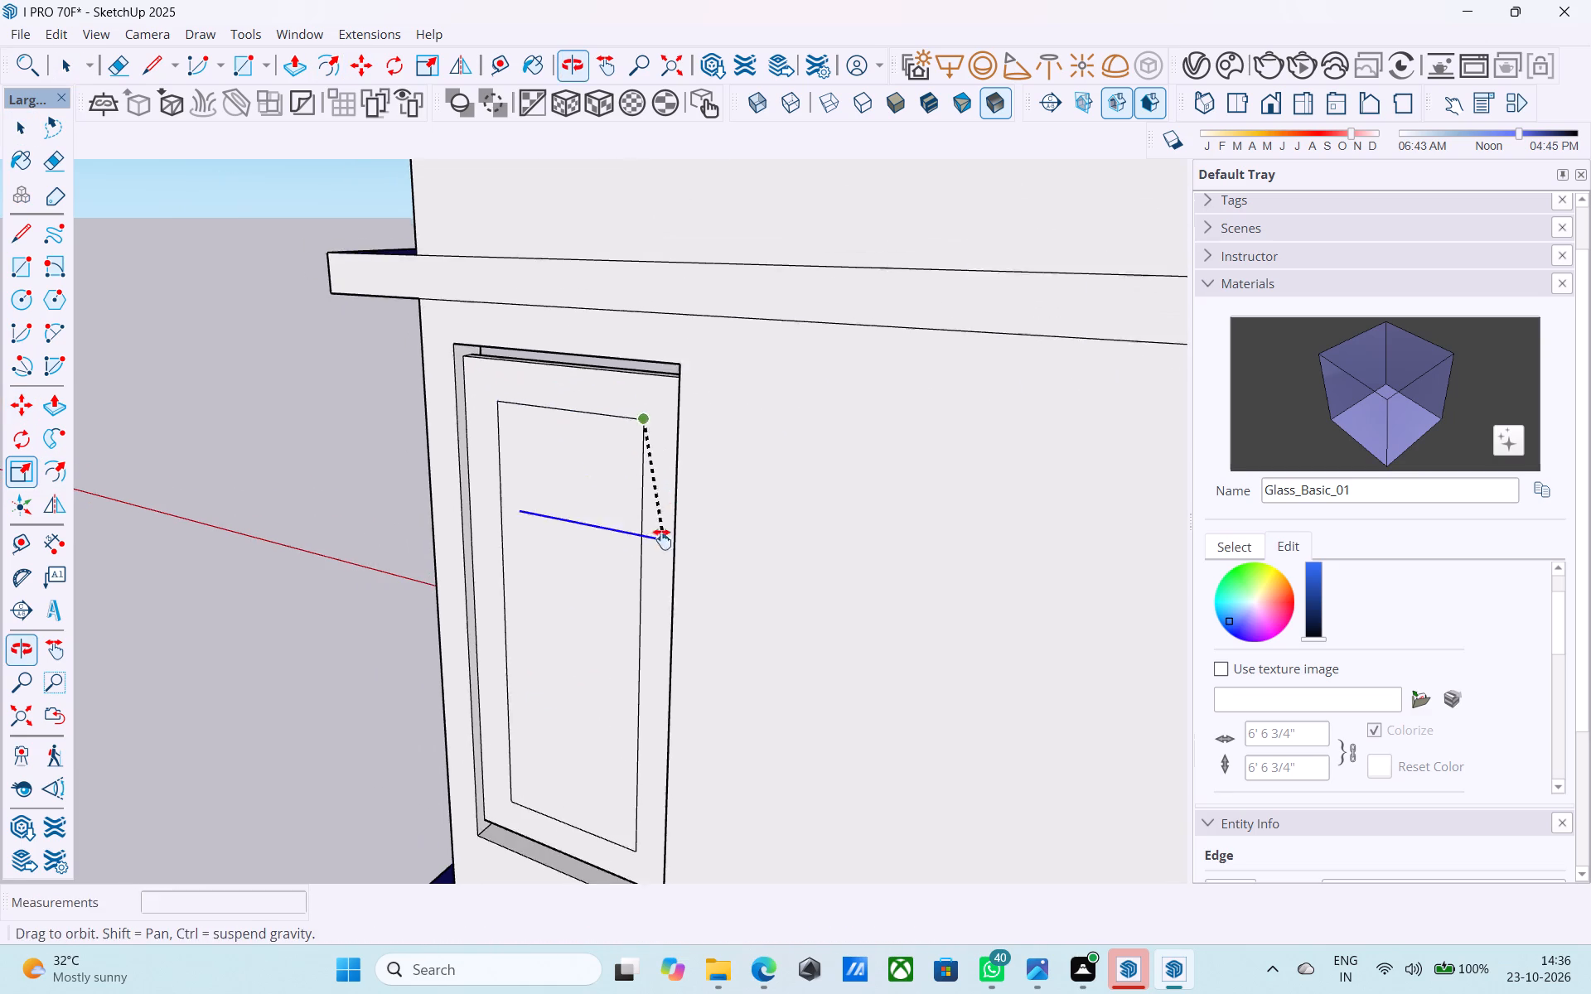
{"action": "middle_click_drag", "start_coordinate": [662, 539], "coordinate": [673, 285], "text": "shift"}
{"action": "scroll", "coordinate": [637, 641], "scroll_direction": "up", "scroll_amount": 5}
{"action": "left_click", "coordinate": [646, 625]}
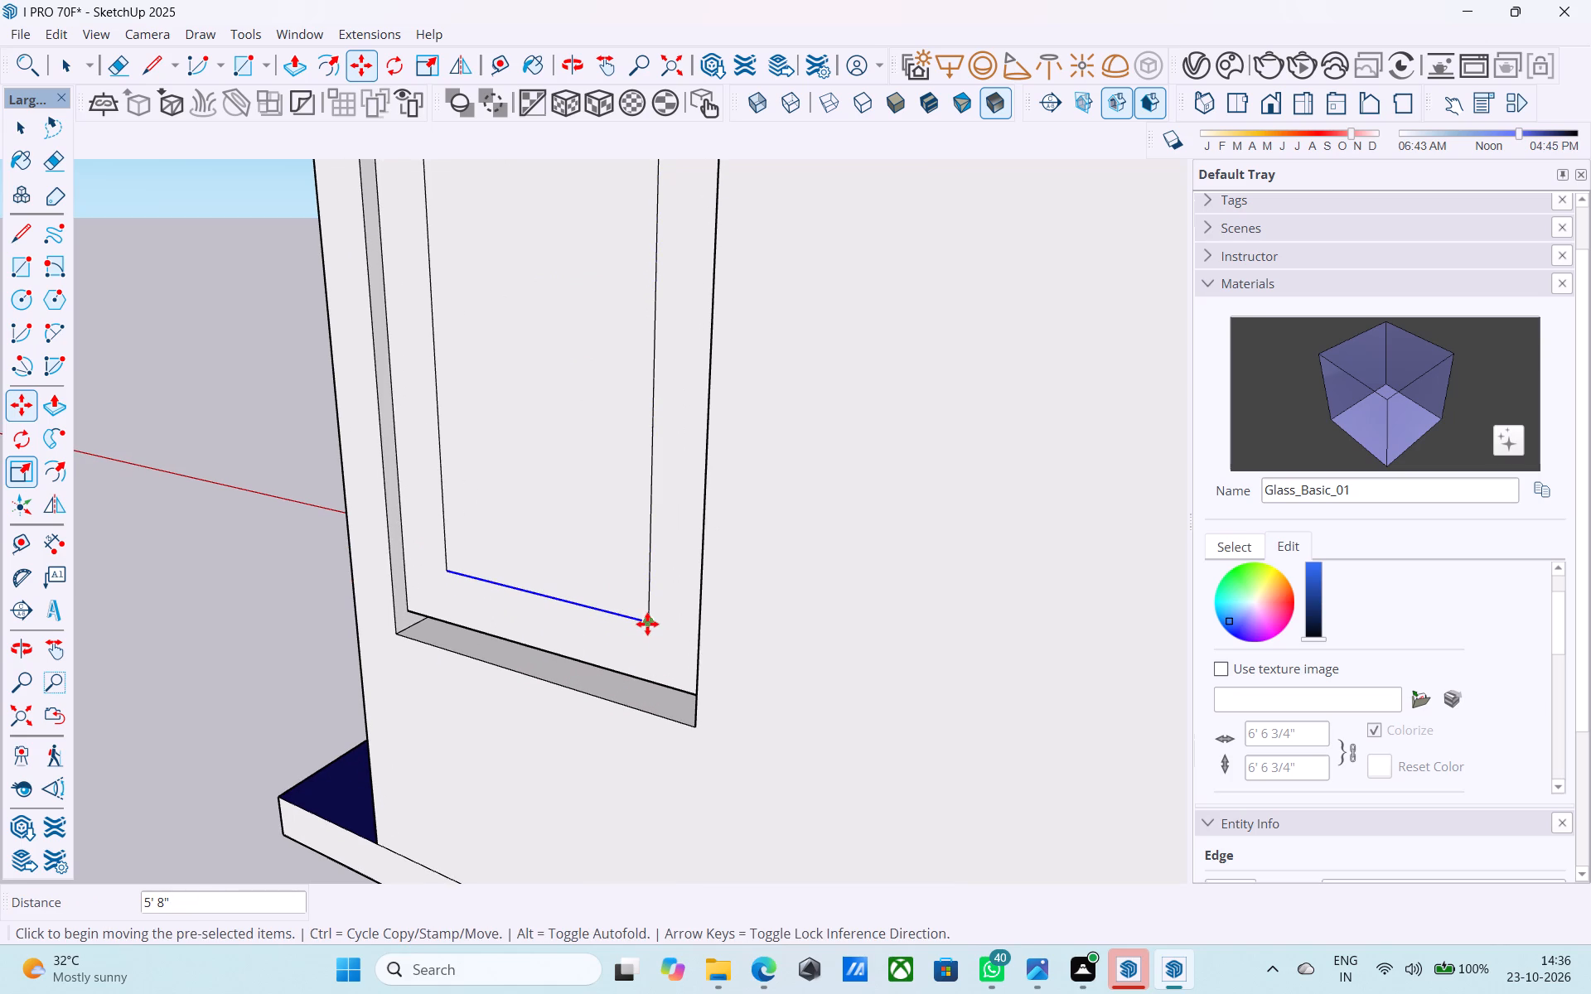
{"action": "type", "text": "/17"}
{"action": "key", "text": "Return"}
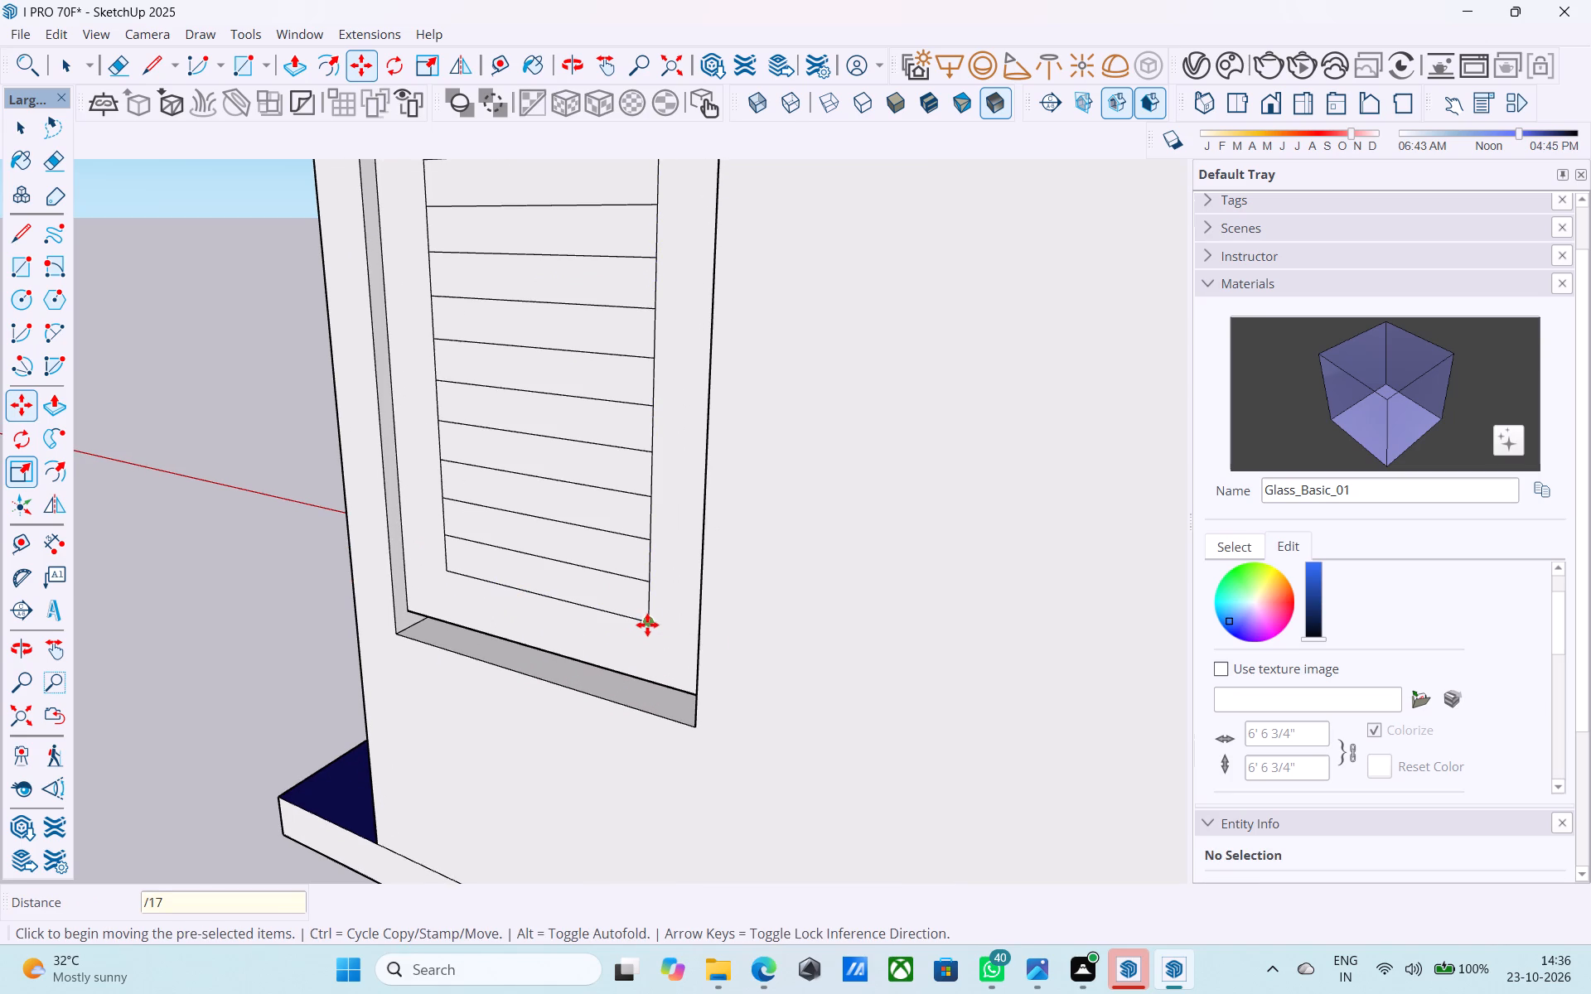
Push/Pull the topmost strip through the lower panel's full thickness to cut the first slot.
{"action": "scroll", "coordinate": [636, 598], "scroll_direction": "down", "scroll_amount": 4}
{"action": "middle_click_drag", "start_coordinate": [623, 594], "coordinate": [676, 712], "text": "shift"}
{"action": "scroll", "coordinate": [621, 508], "scroll_direction": "down", "scroll_amount": 4}
{"action": "middle_click_drag", "start_coordinate": [607, 548], "coordinate": [724, 576], "text": "shift"}
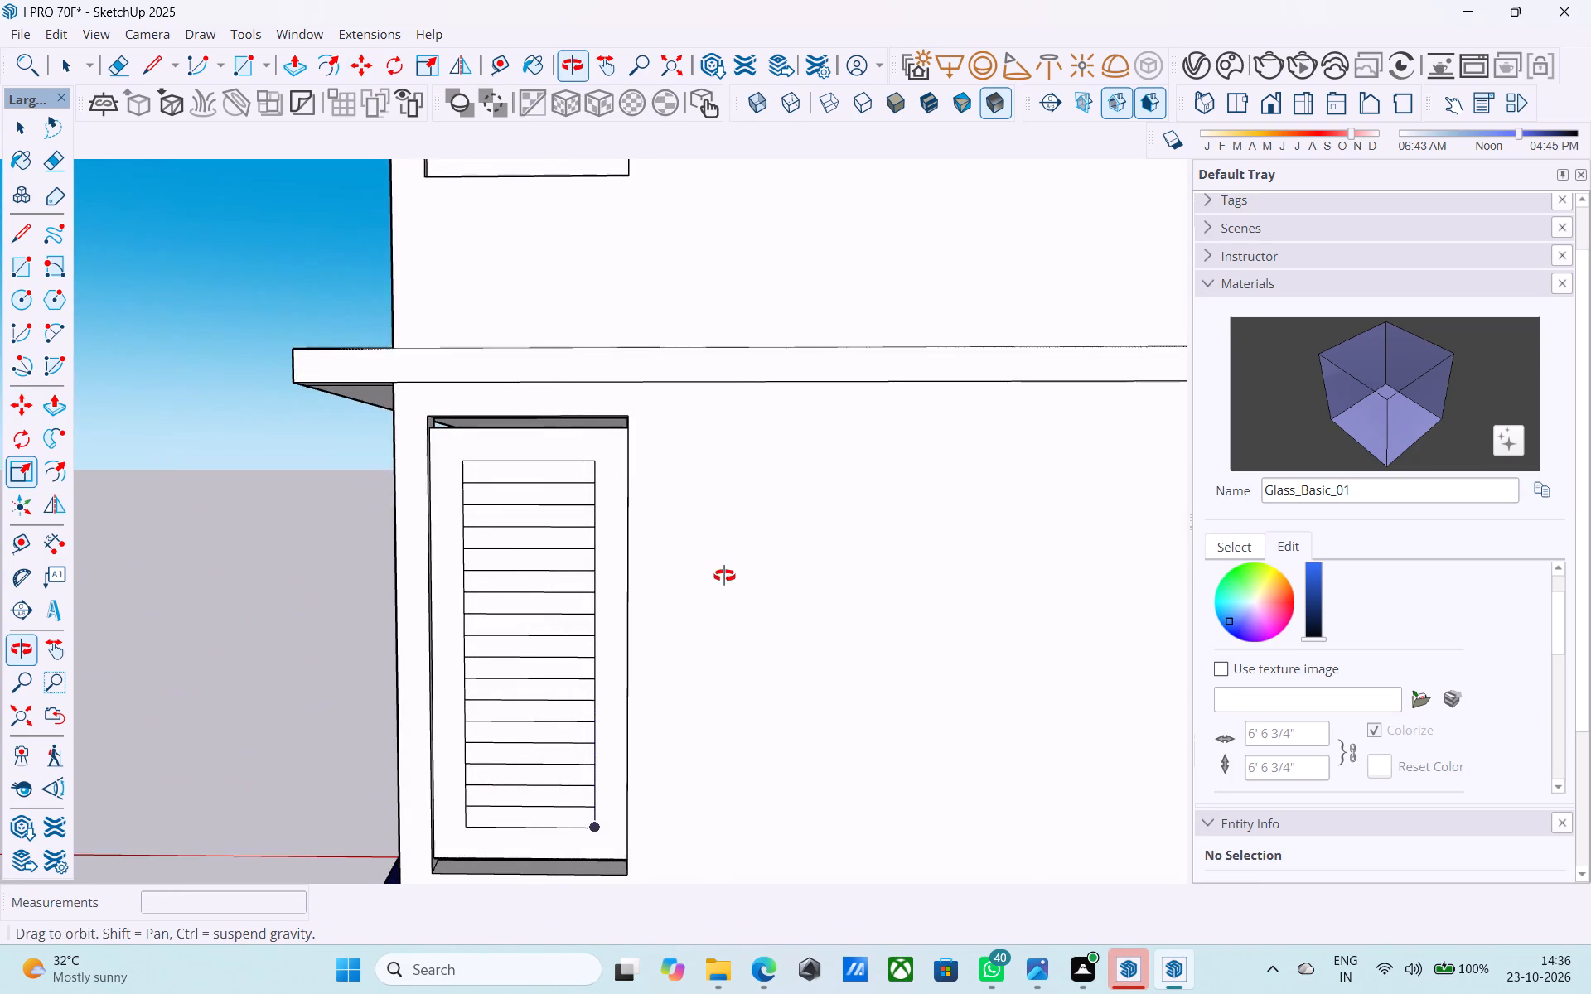
{"action": "middle_click_drag", "start_coordinate": [724, 576], "coordinate": [716, 572], "text": "shift"}
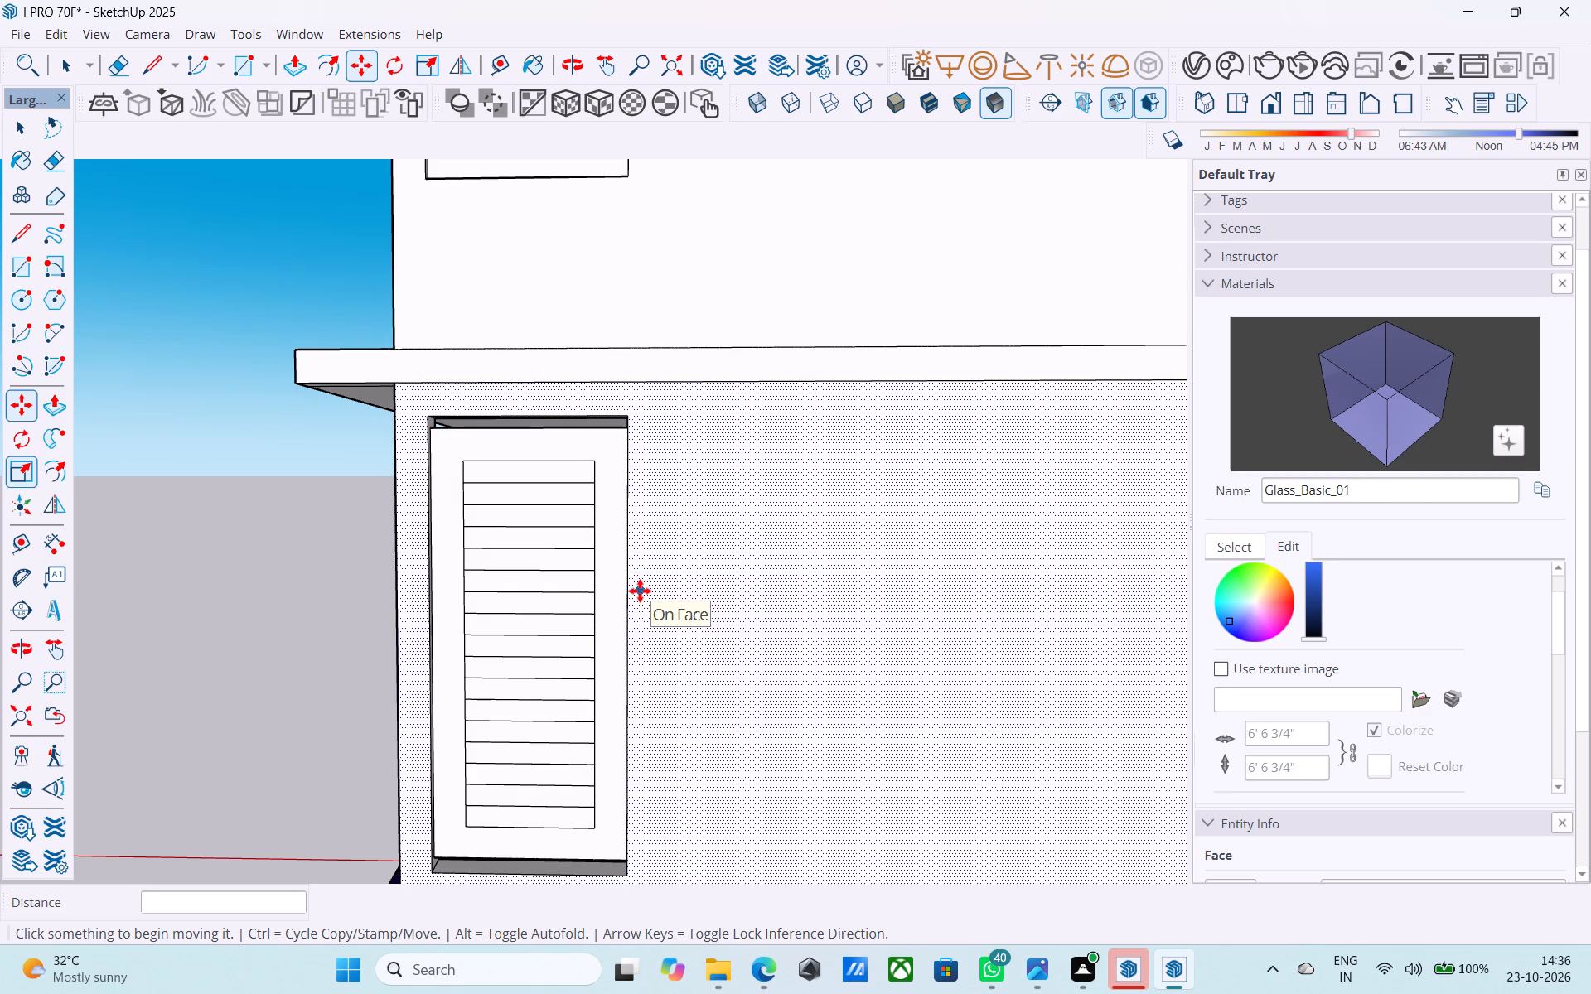
{"action": "scroll", "coordinate": [646, 591], "scroll_direction": "down", "scroll_amount": 5}
{"action": "middle_click_drag", "start_coordinate": [646, 591], "coordinate": [650, 648]}
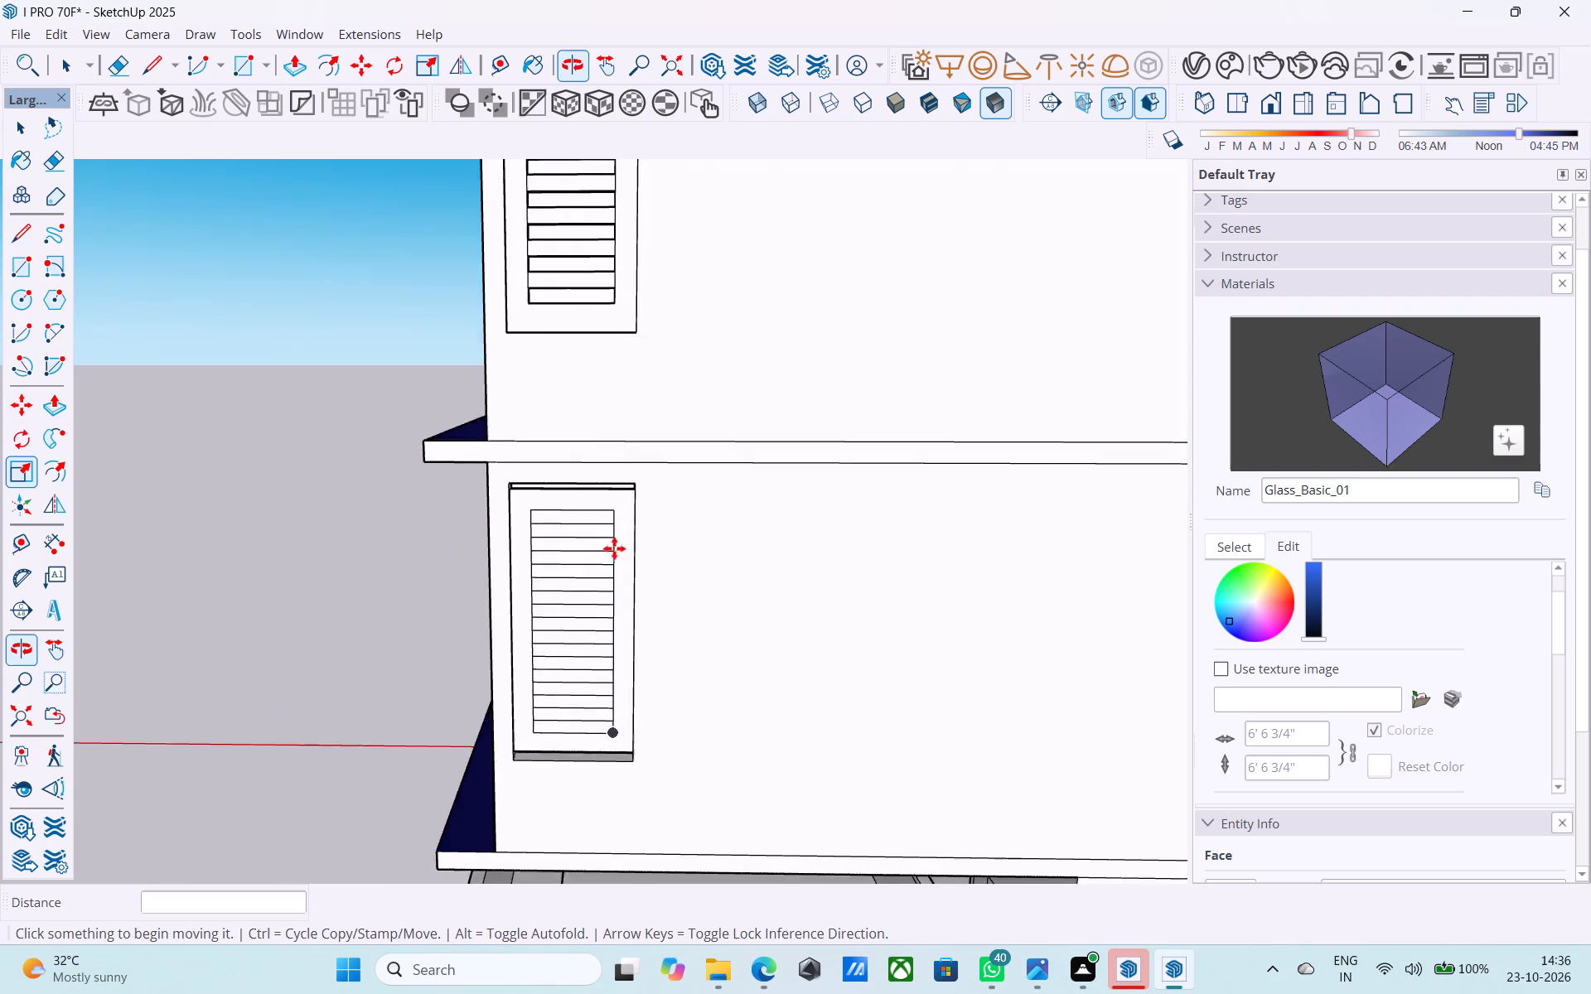
{"action": "scroll", "coordinate": [616, 549], "scroll_direction": "up", "scroll_amount": 13}
{"action": "key", "text": "space"}
{"action": "left_click", "coordinate": [563, 473]}
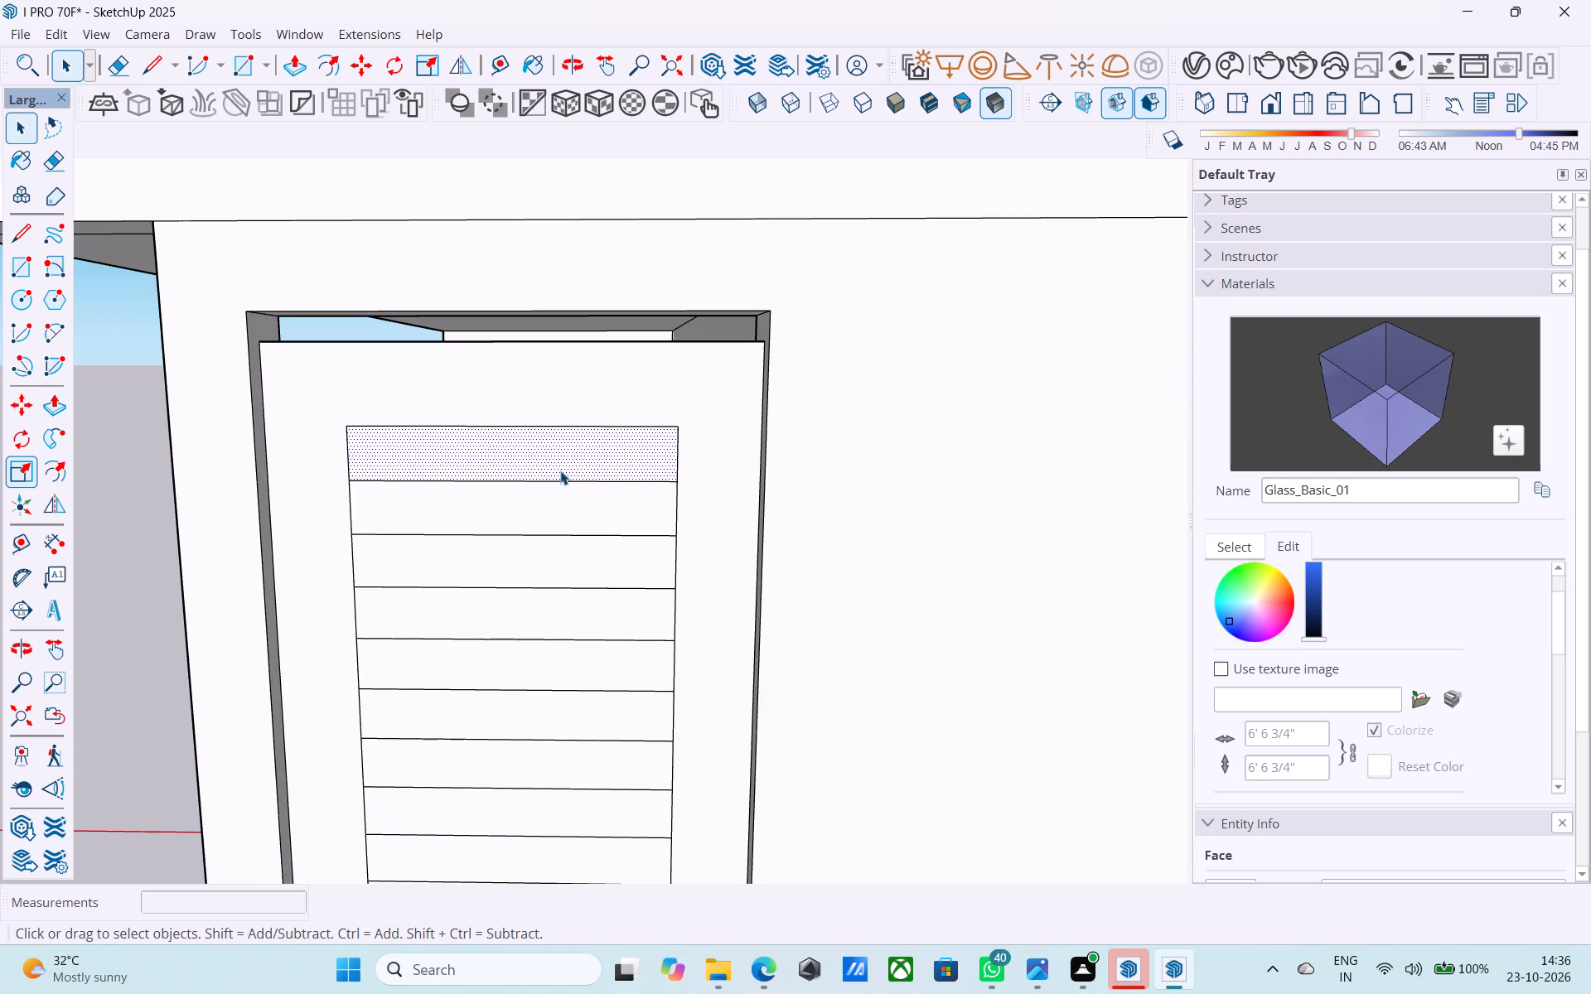
{"action": "key", "text": "p"}
{"action": "left_click", "coordinate": [560, 470]}
{"action": "scroll", "coordinate": [572, 460], "scroll_direction": "up", "scroll_amount": 4}
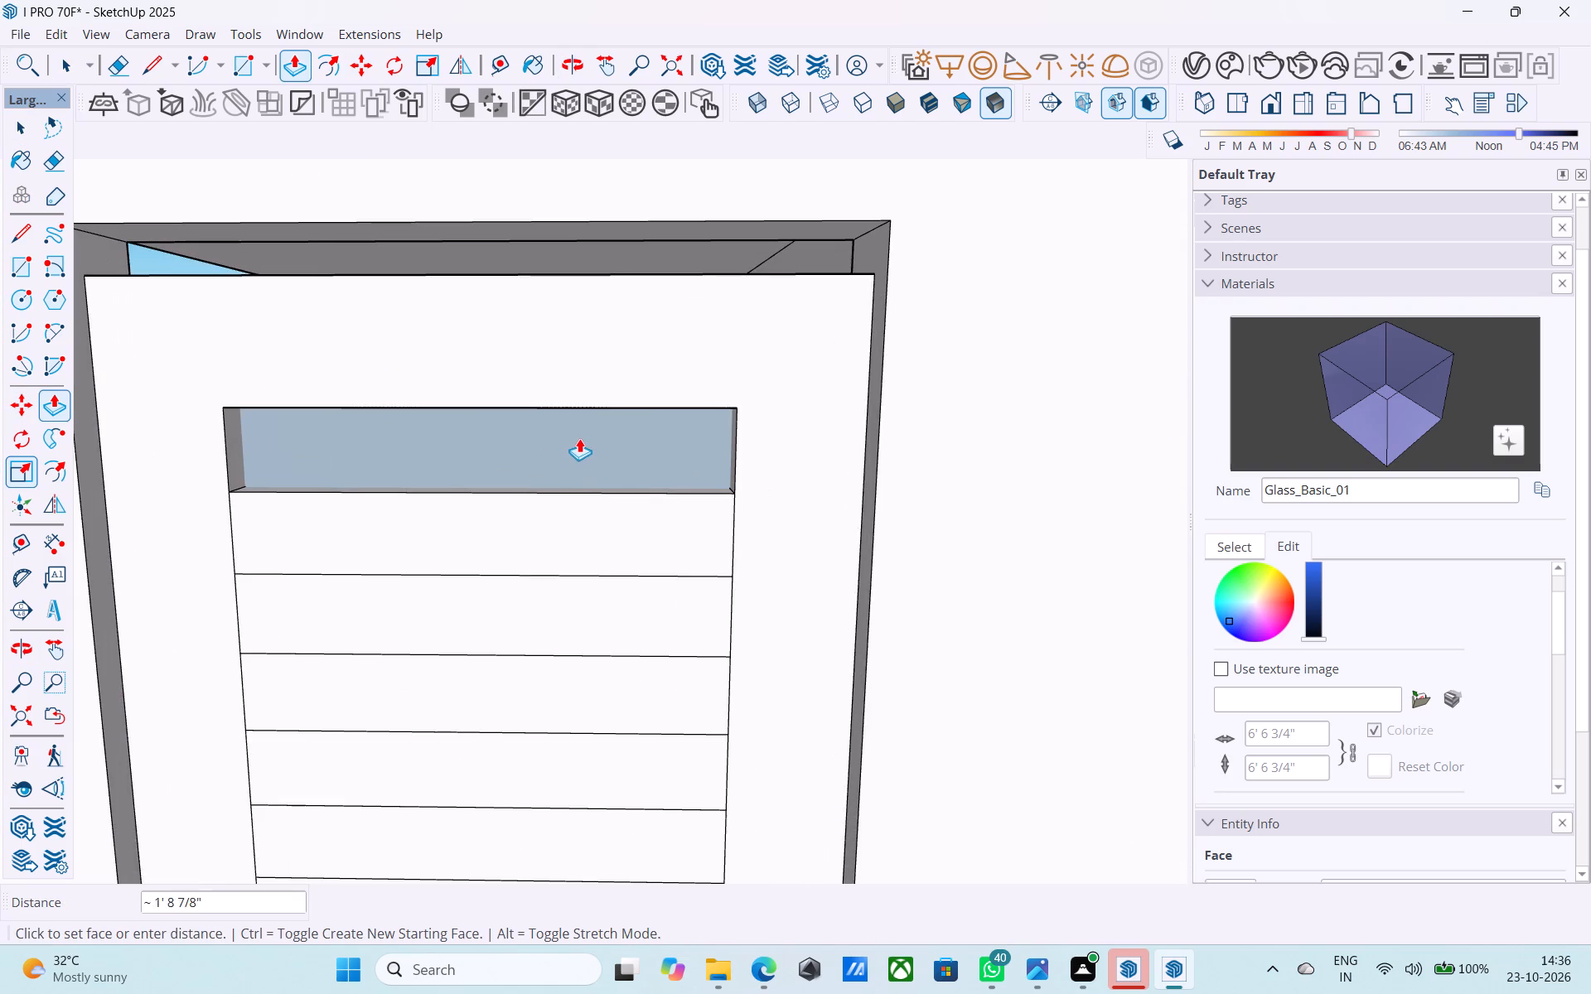
{"action": "scroll", "coordinate": [589, 433], "scroll_direction": "up", "scroll_amount": 4}
{"action": "left_click", "coordinate": [590, 432]}
Repeat the same Push/Pull cut on the third, fifth, seventh, ninth and eleventh strips of the lower panel.
{"action": "scroll", "coordinate": [575, 373], "scroll_direction": "down", "scroll_amount": 8}
{"action": "double_click", "coordinate": [583, 526]}
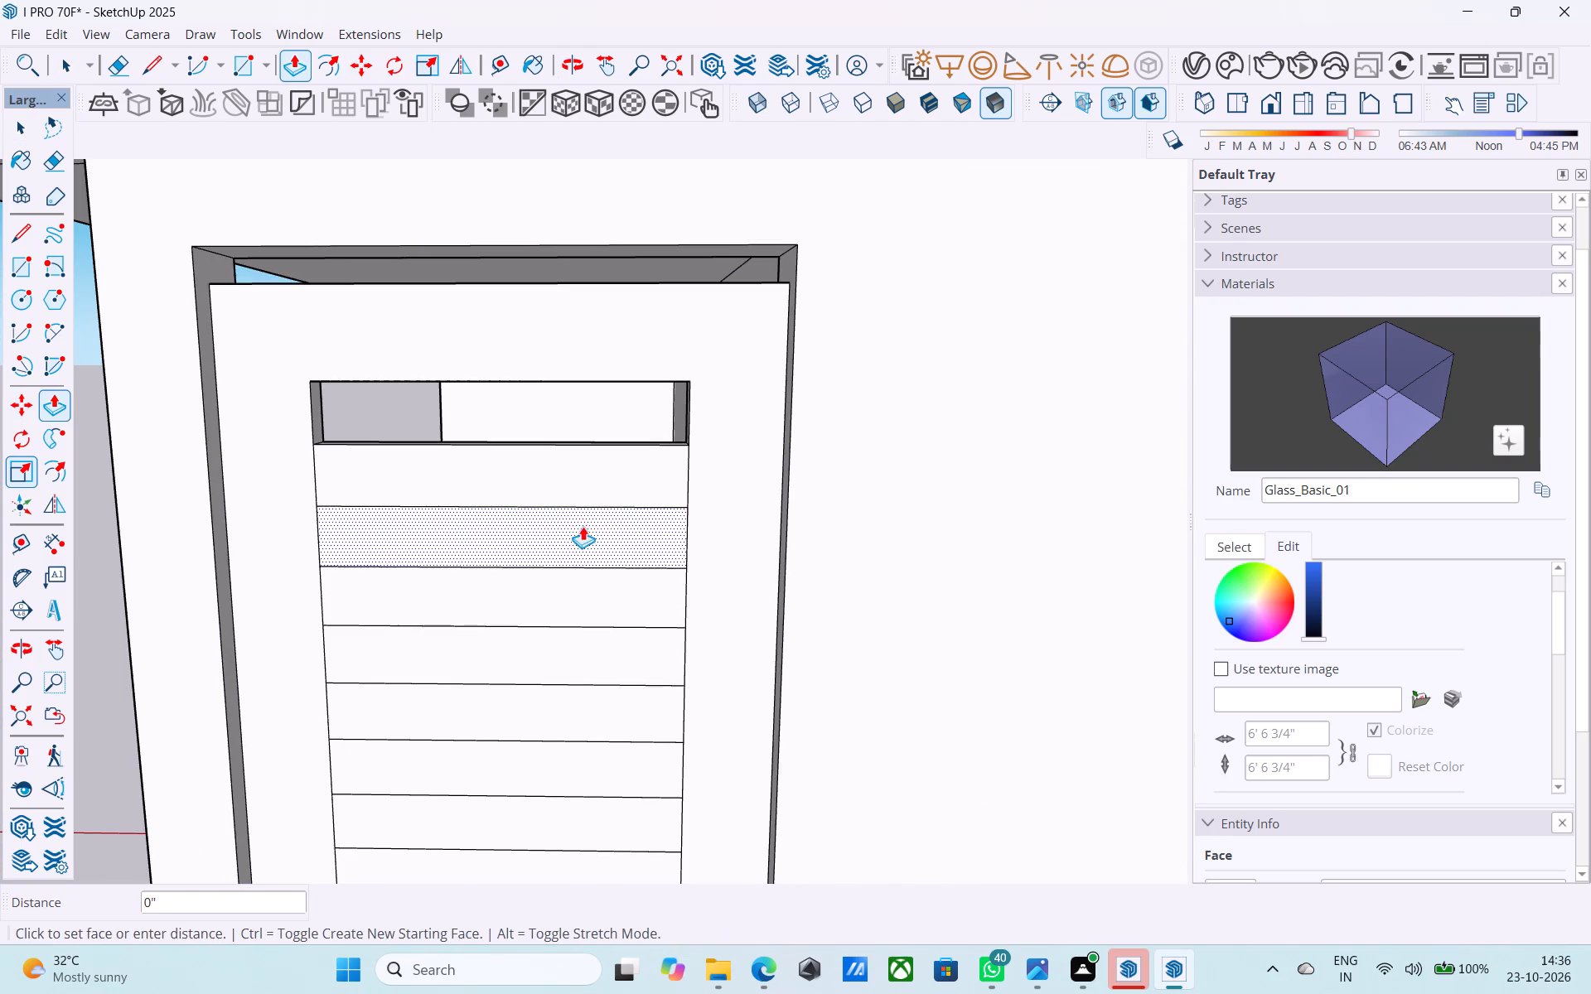
{"action": "scroll", "coordinate": [558, 424], "scroll_direction": "down", "scroll_amount": 6}
{"action": "scroll", "coordinate": [593, 548], "scroll_direction": "up", "scroll_amount": 11}
{"action": "double_click", "coordinate": [528, 414]}
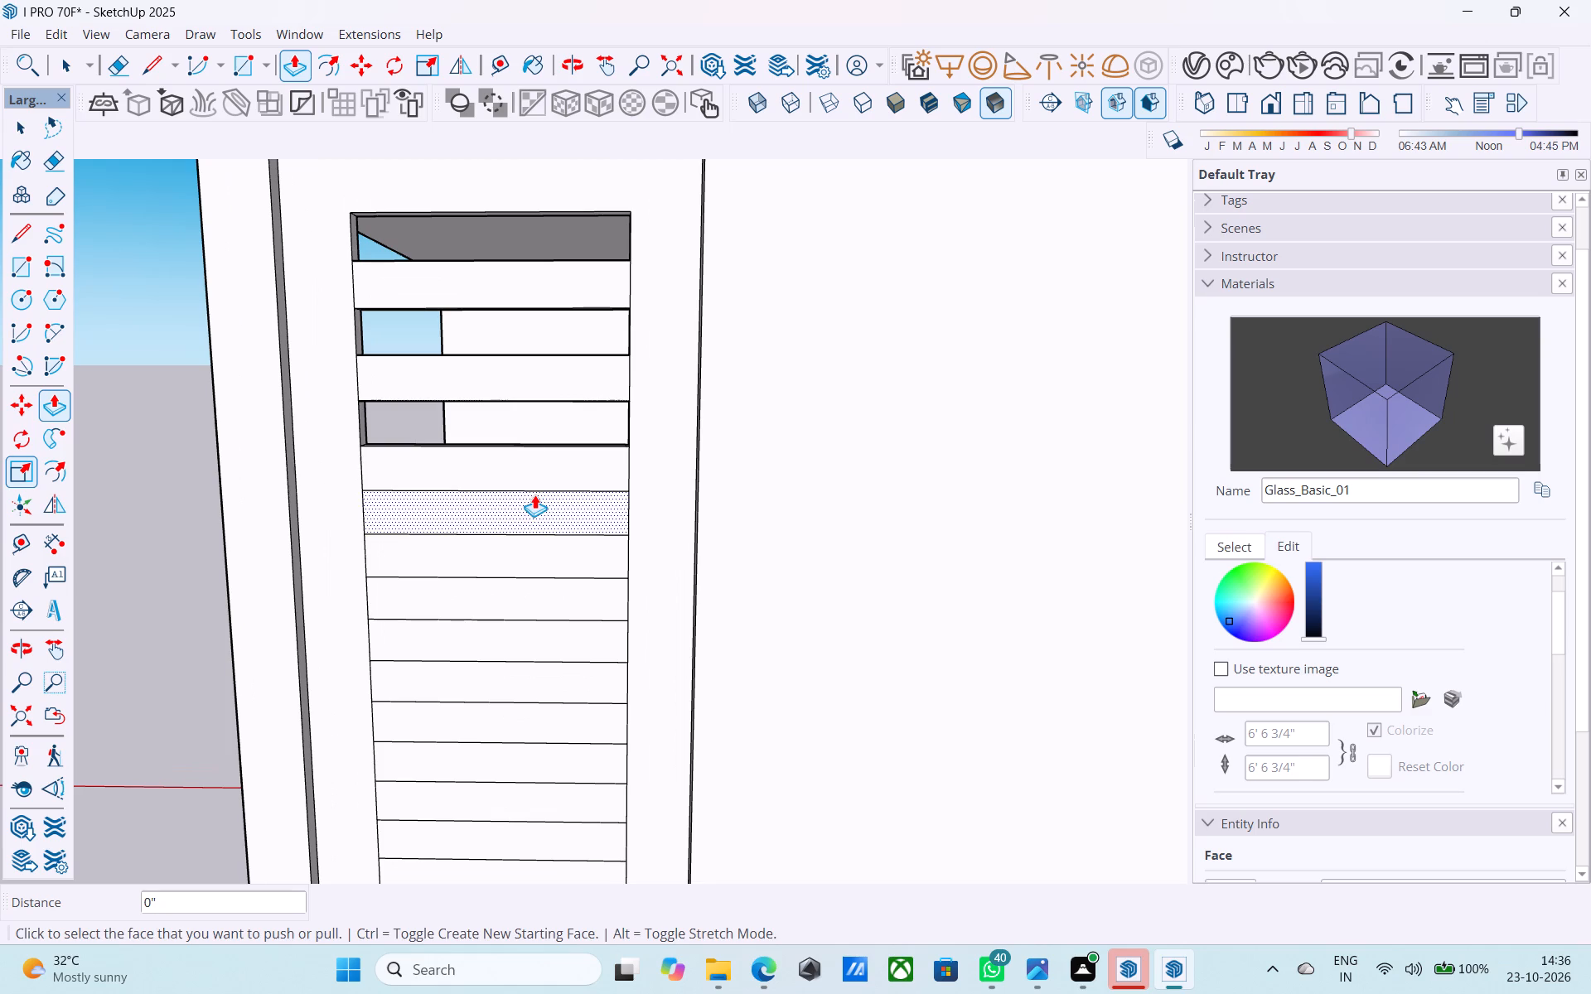
{"action": "double_click", "coordinate": [534, 495]}
{"action": "scroll", "coordinate": [524, 384], "scroll_direction": "down", "scroll_amount": 5}
{"action": "scroll", "coordinate": [557, 490], "scroll_direction": "up", "scroll_amount": 5}
{"action": "double_click", "coordinate": [544, 533]}
{"action": "scroll", "coordinate": [553, 422], "scroll_direction": "down", "scroll_amount": 5}
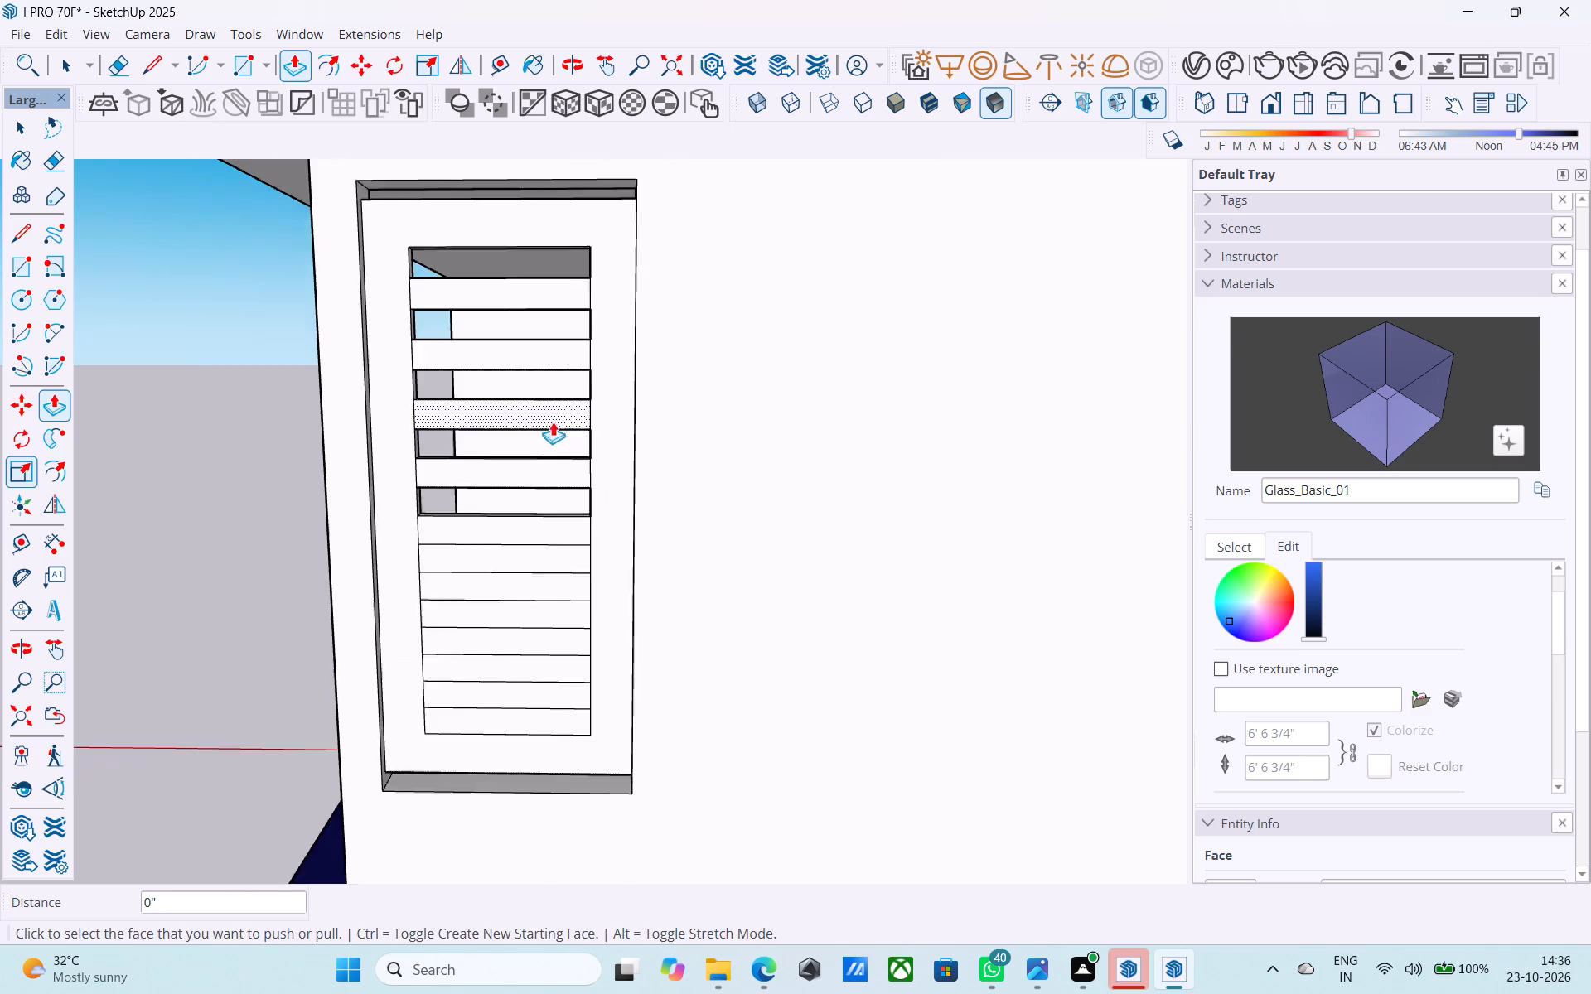
{"action": "scroll", "coordinate": [595, 599], "scroll_direction": "up", "scroll_amount": 5}
{"action": "double_click", "coordinate": [534, 521]}
Cut through the thirteenth, fifteenth and seventeenth strips the same way to complete the lower panel's slats.
{"action": "scroll", "coordinate": [535, 428], "scroll_direction": "down", "scroll_amount": 5}
{"action": "scroll", "coordinate": [544, 538], "scroll_direction": "up", "scroll_amount": 5}
{"action": "scroll", "coordinate": [516, 458], "scroll_direction": "up", "scroll_amount": 4}
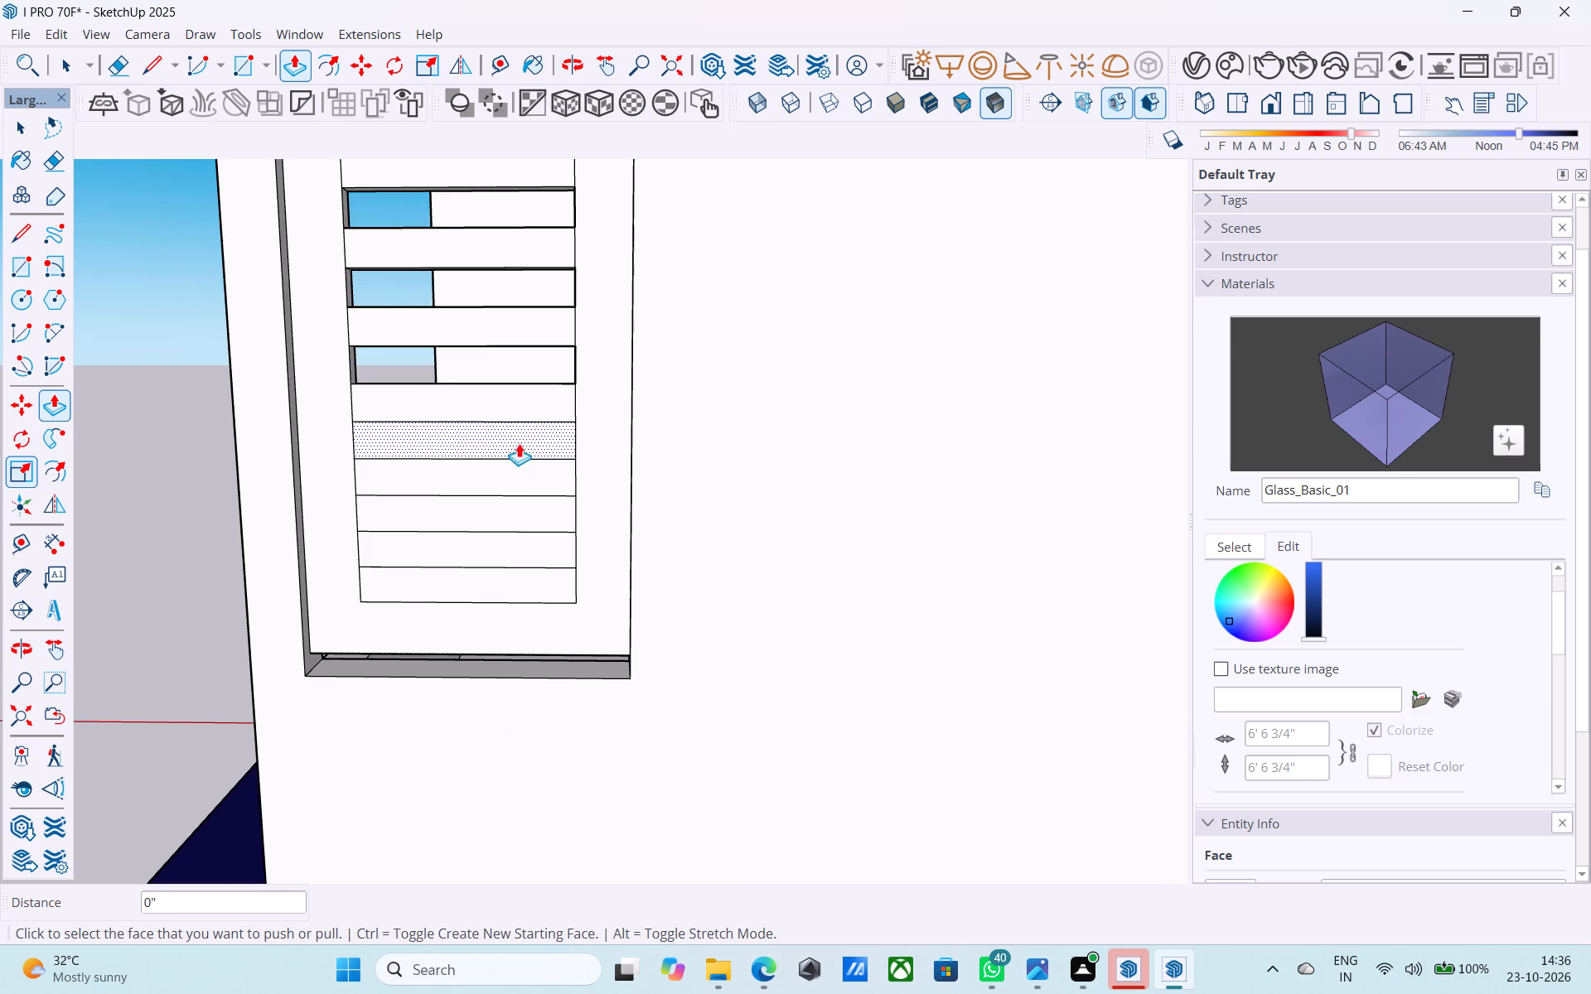
{"action": "double_click", "coordinate": [518, 440]}
{"action": "double_click", "coordinate": [508, 505]}
{"action": "double_click", "coordinate": [505, 565]}
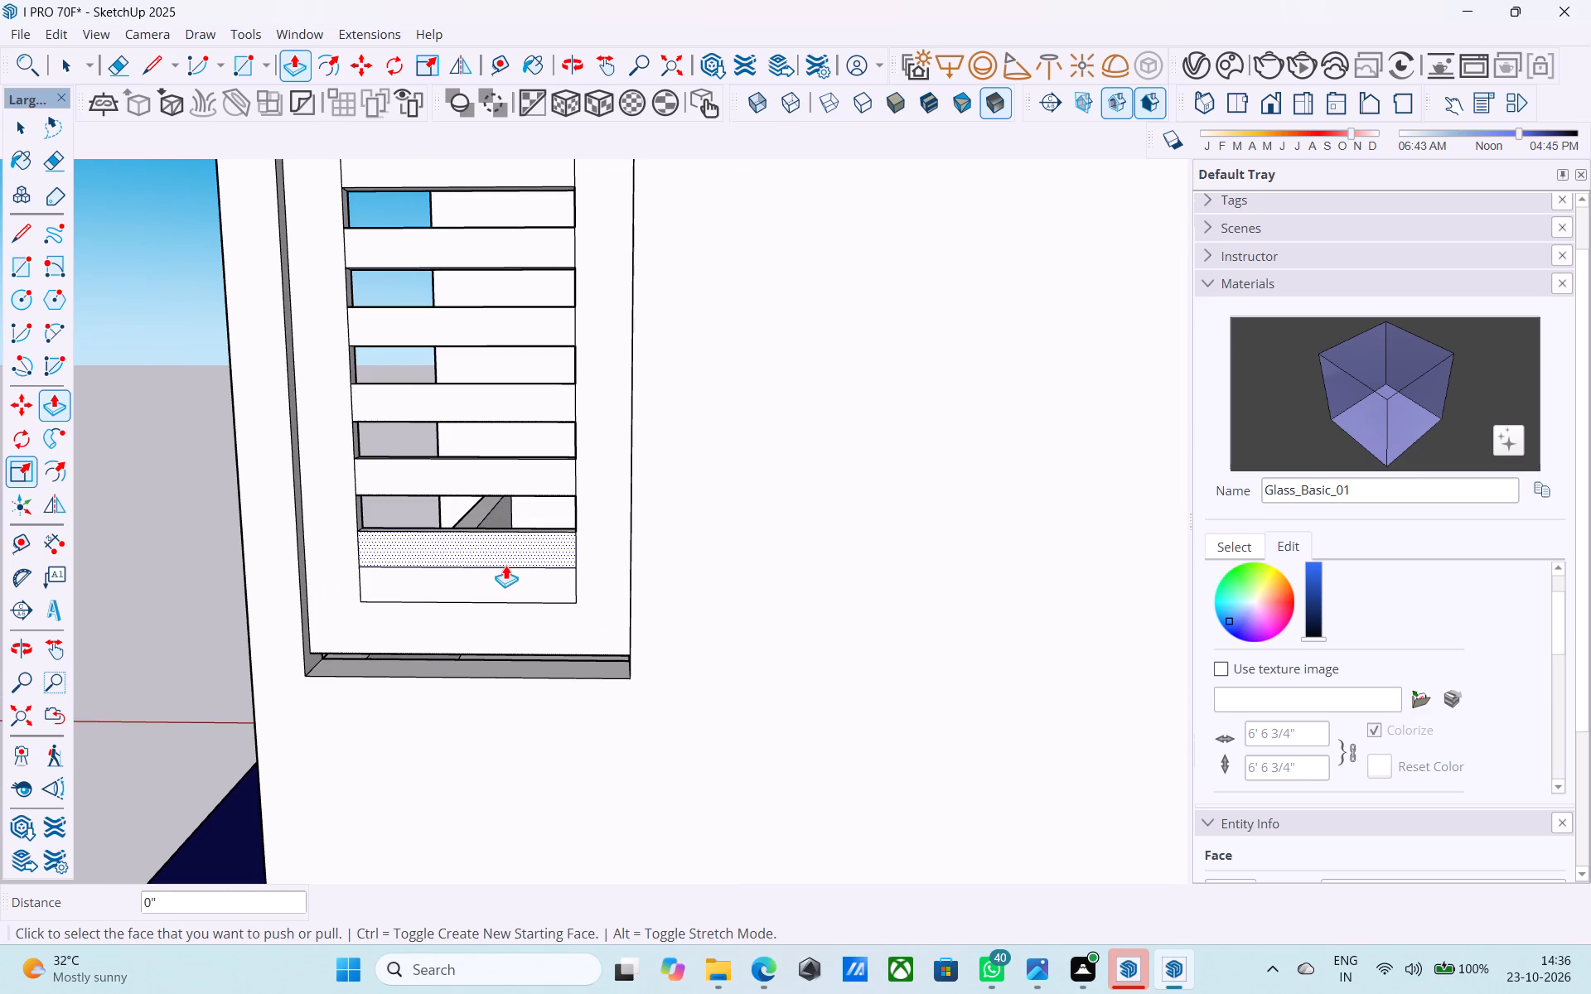
{"action": "key", "text": "ctrl+z"}
{"action": "double_click", "coordinate": [501, 581]}
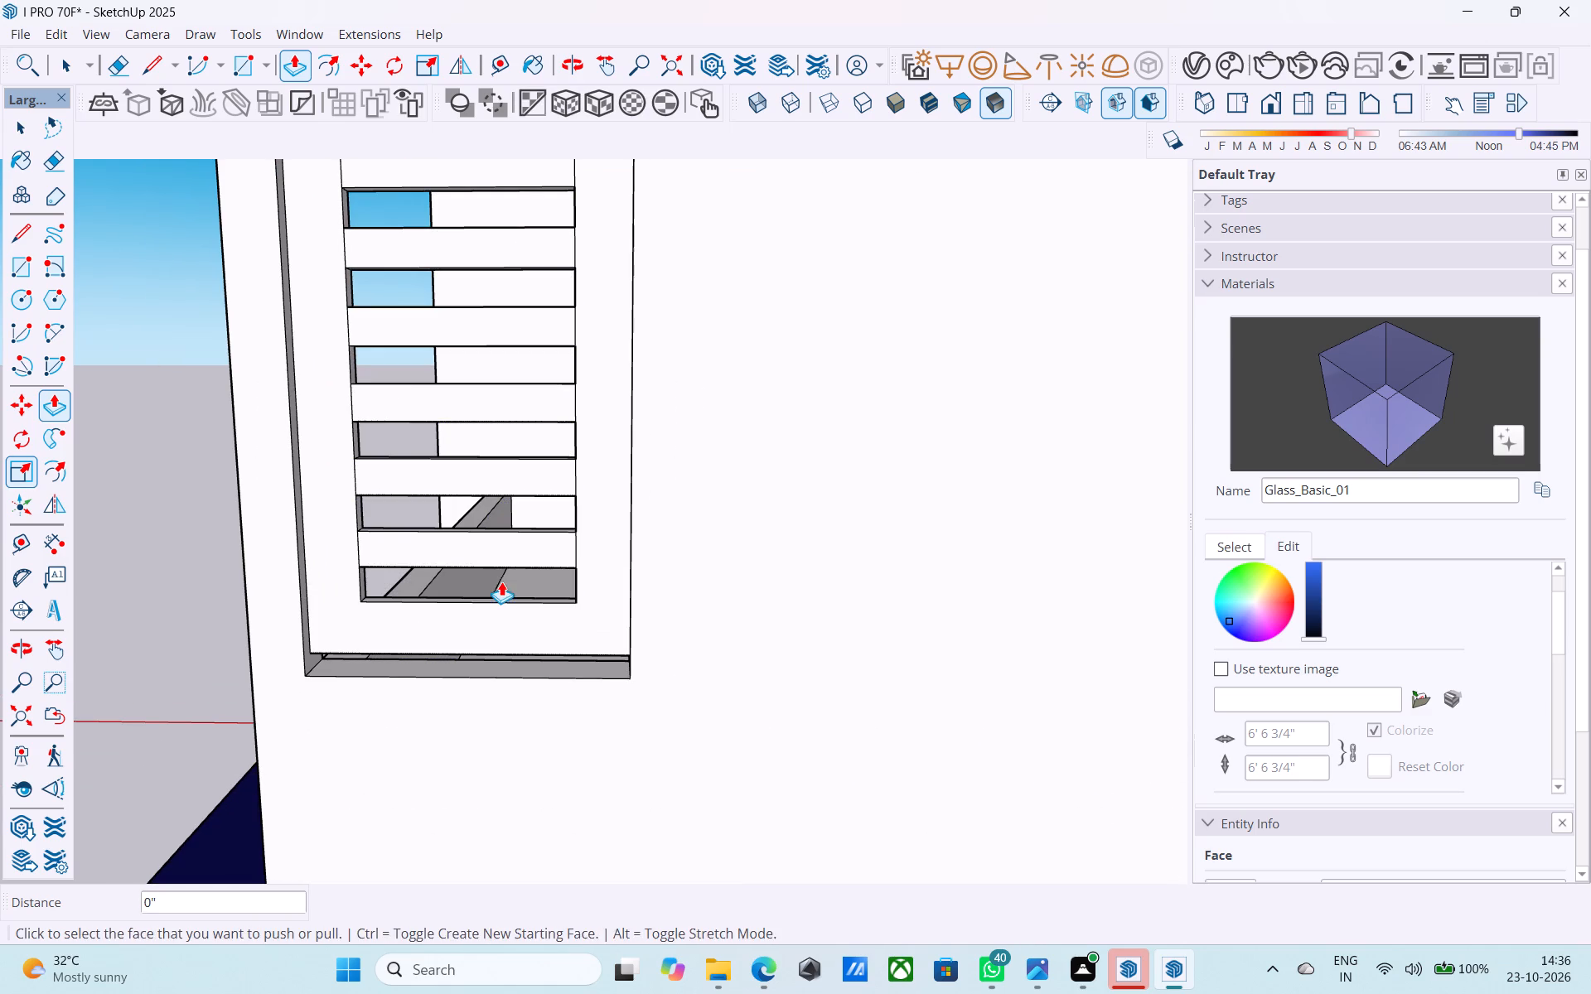
{"action": "key", "text": "space"}
Push/Pull the lower slatted panel's underside 2" down to meet the opening's sill.
{"action": "scroll", "coordinate": [501, 581], "scroll_direction": "down", "scroll_amount": 9}
{"action": "middle_click_drag", "start_coordinate": [500, 581], "coordinate": [525, 670], "text": "shift"}
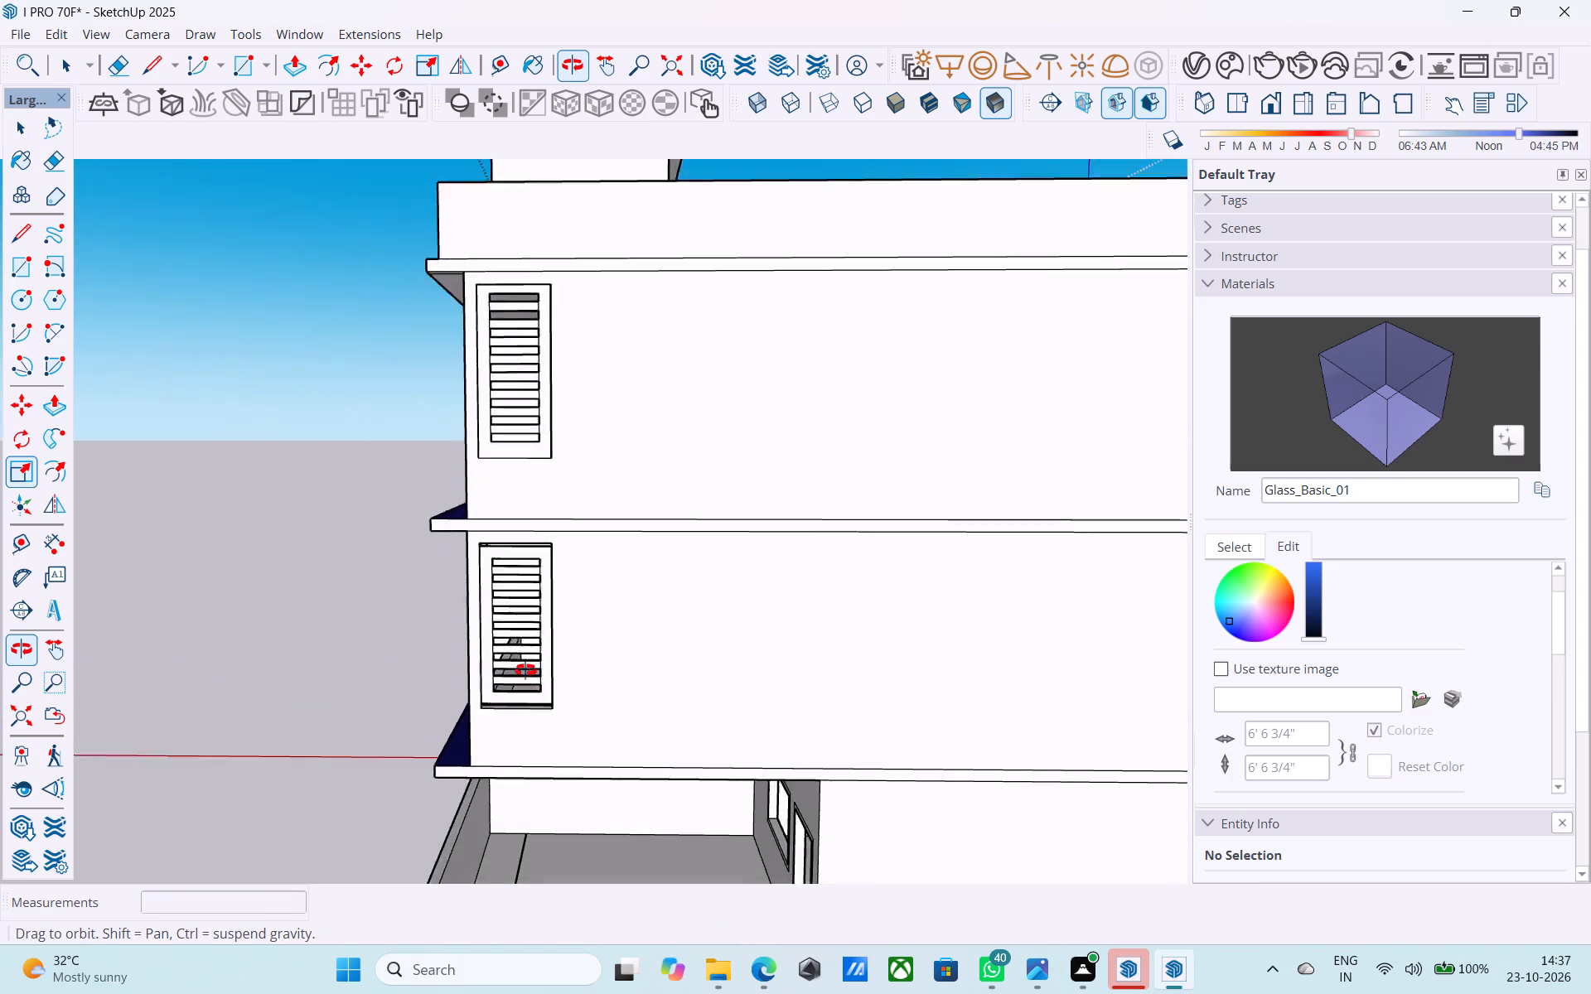
{"action": "middle_click_drag", "start_coordinate": [525, 670], "coordinate": [501, 640], "text": "shift"}
{"action": "scroll", "coordinate": [498, 582], "scroll_direction": "up", "scroll_amount": 7}
{"action": "middle_click_drag", "start_coordinate": [500, 657], "coordinate": [419, 568]}
{"action": "scroll", "coordinate": [395, 576], "scroll_direction": "up", "scroll_amount": 13}
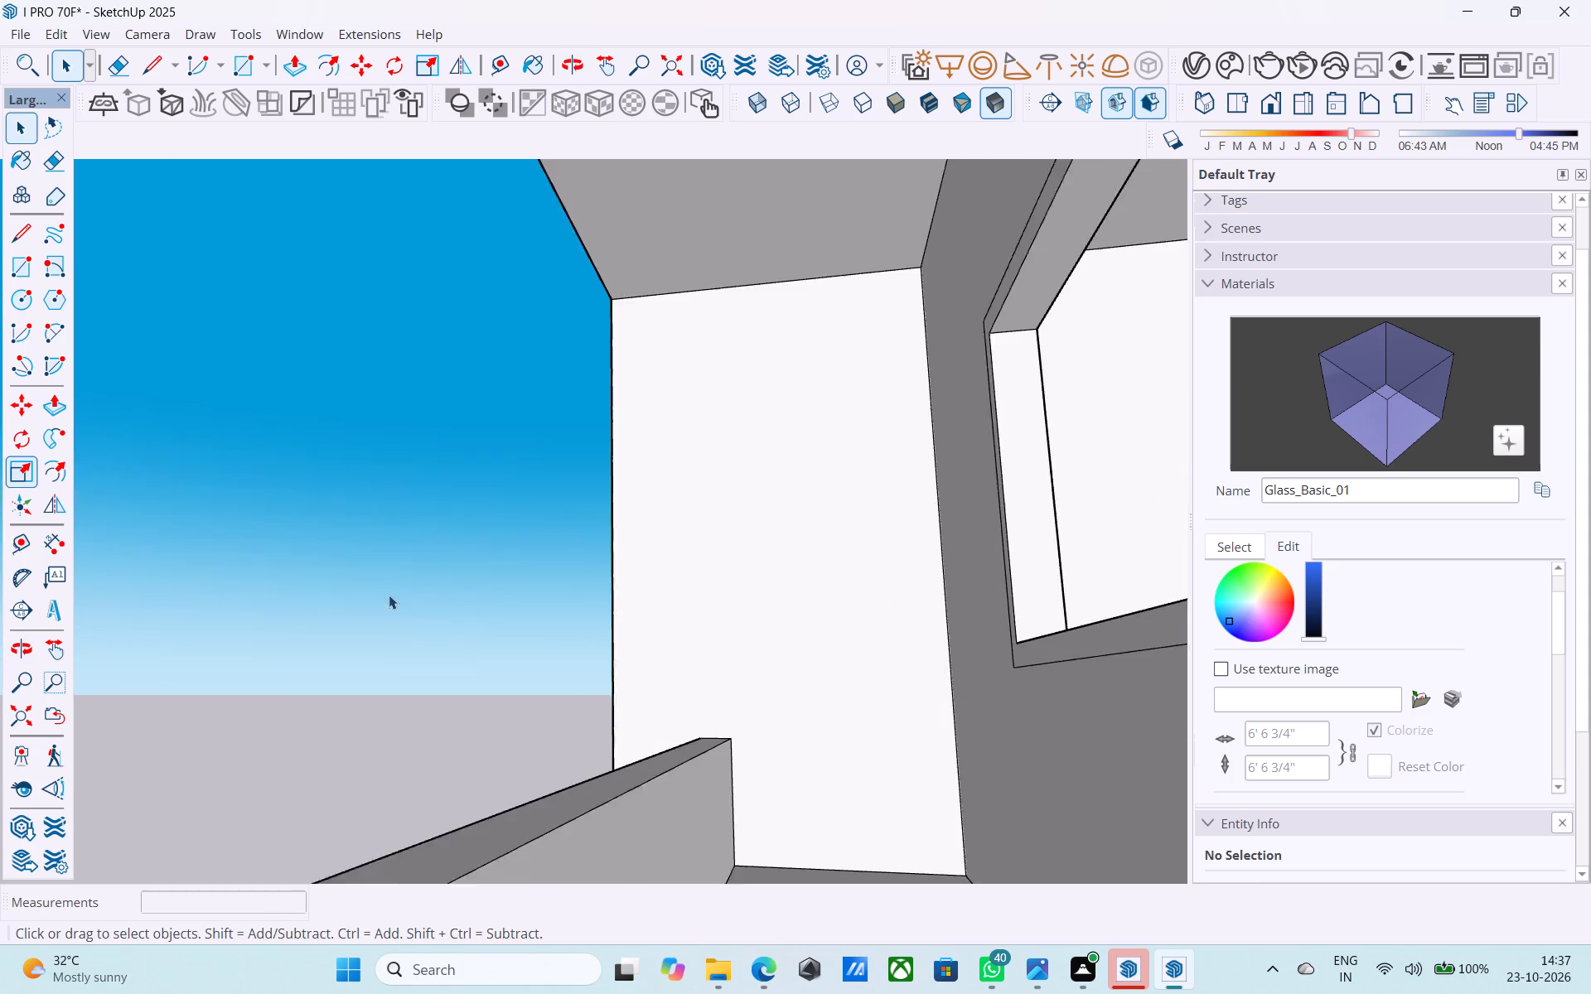
{"action": "middle_click_drag", "start_coordinate": [388, 596], "coordinate": [447, 609], "text": "shift"}
{"action": "scroll", "coordinate": [448, 597], "scroll_direction": "down", "scroll_amount": 6}
{"action": "middle_click_drag", "start_coordinate": [448, 604], "coordinate": [588, 607], "text": "shift"}
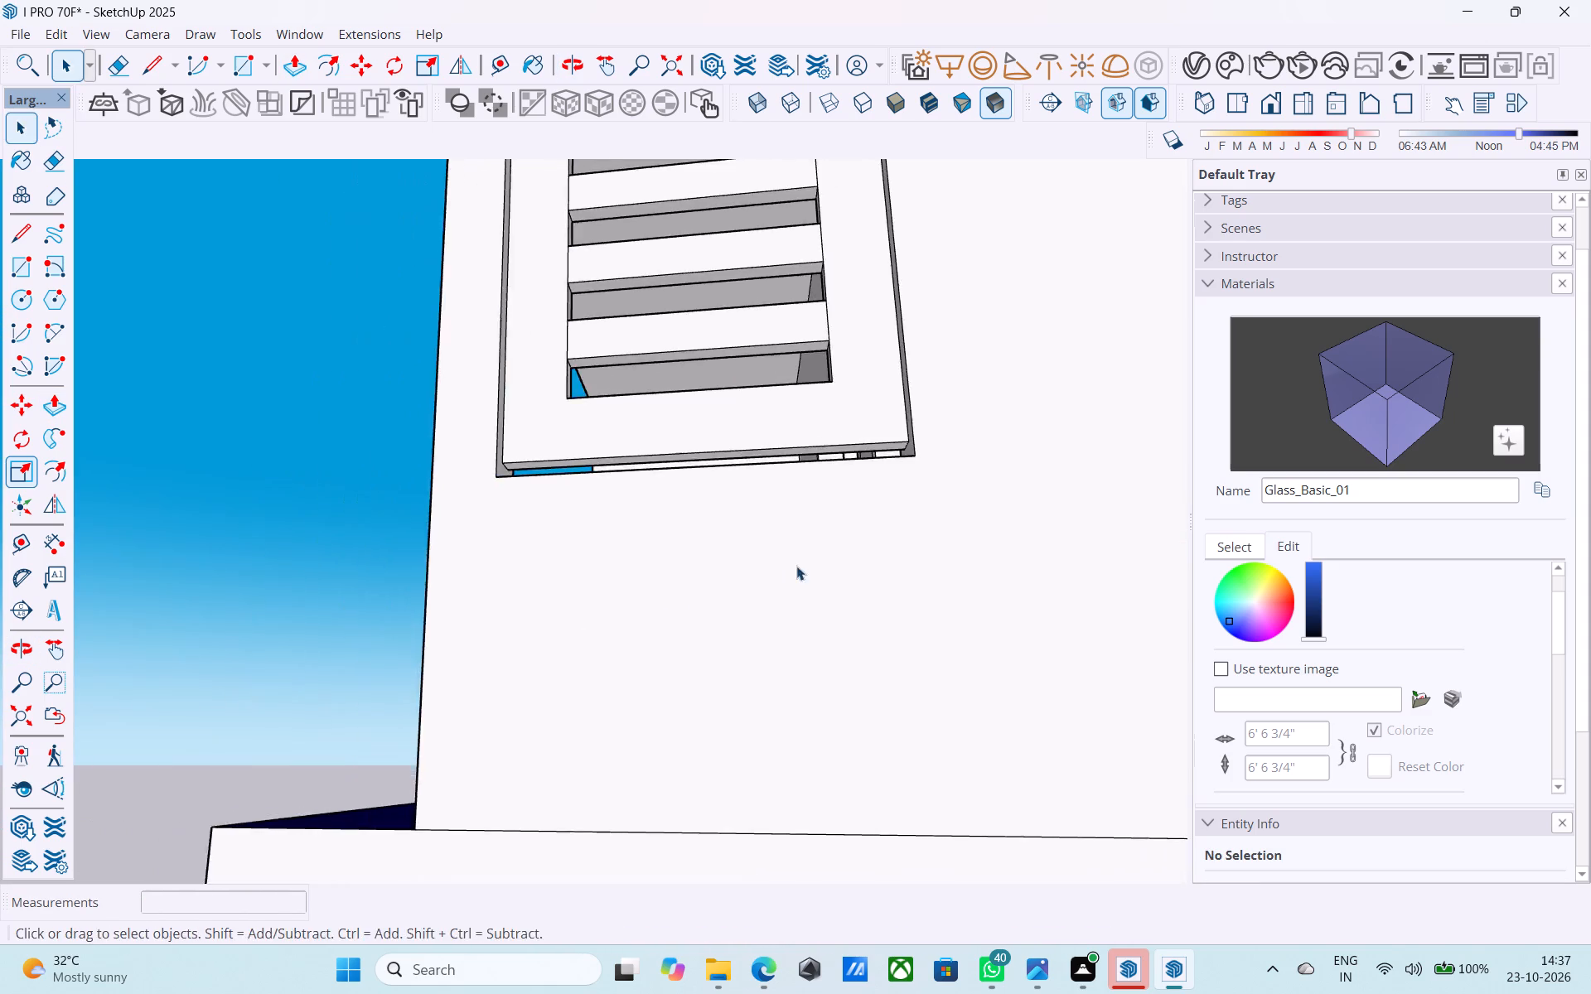
{"action": "scroll", "coordinate": [798, 567], "scroll_direction": "down", "scroll_amount": 5}
{"action": "middle_click_drag", "start_coordinate": [804, 589], "coordinate": [401, 615]}
{"action": "scroll", "coordinate": [852, 536], "scroll_direction": "up", "scroll_amount": 13}
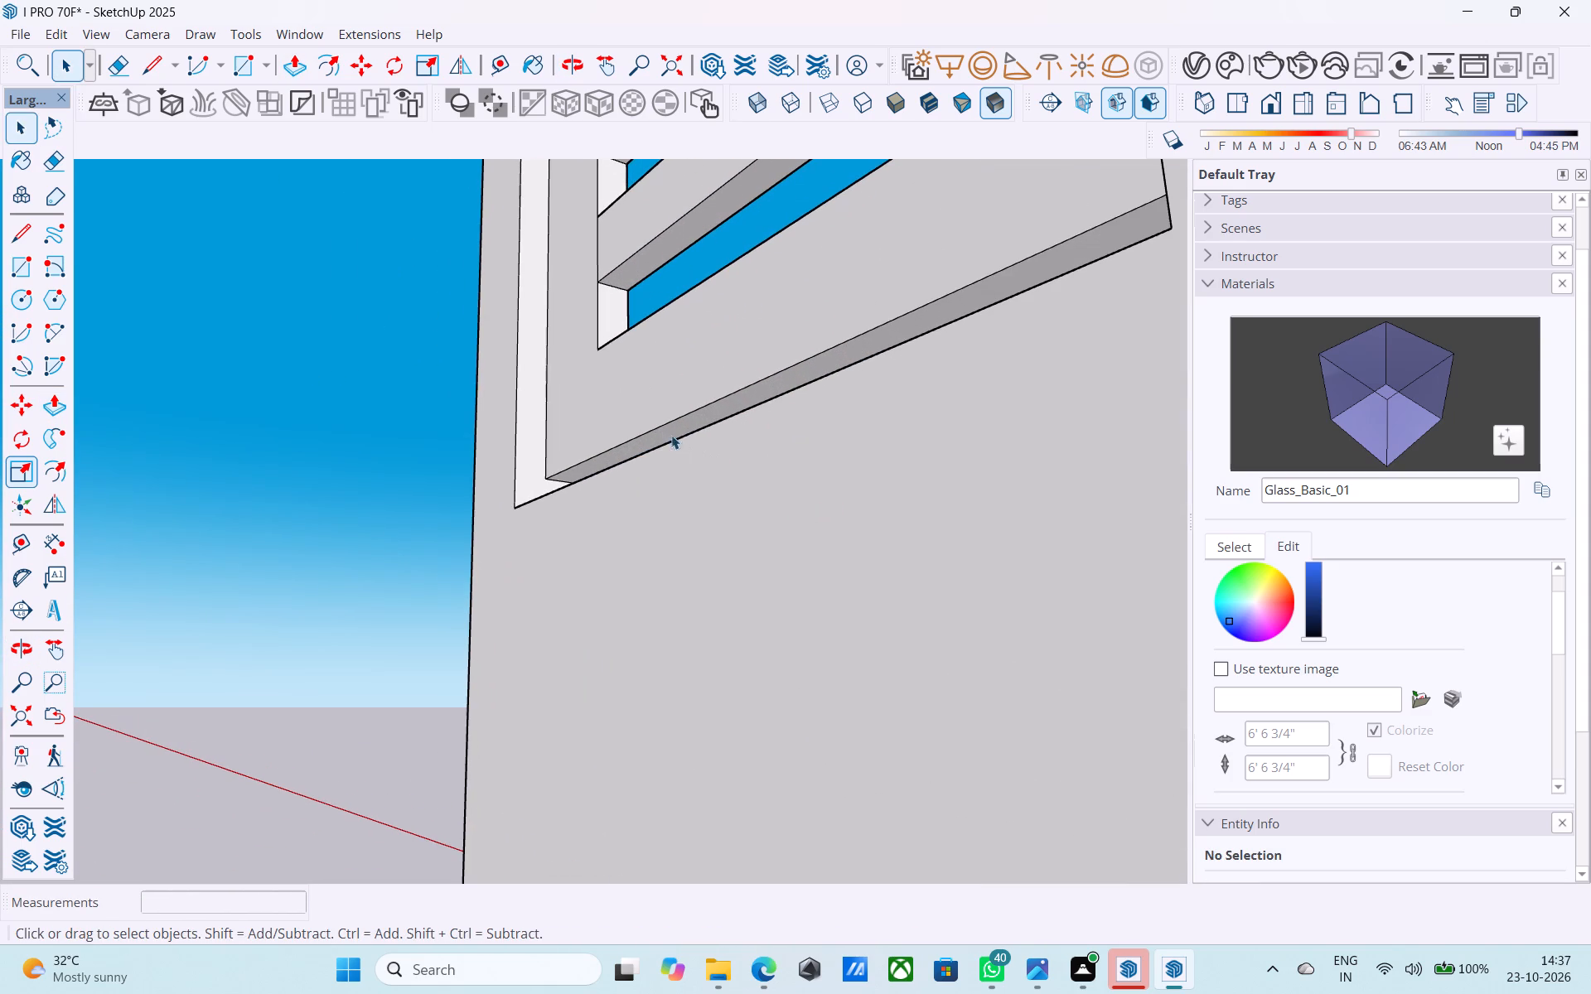
{"action": "left_click", "coordinate": [660, 430]}
{"action": "left_click", "coordinate": [666, 433]}
{"action": "key", "text": "p"}
{"action": "left_click", "coordinate": [666, 433]}
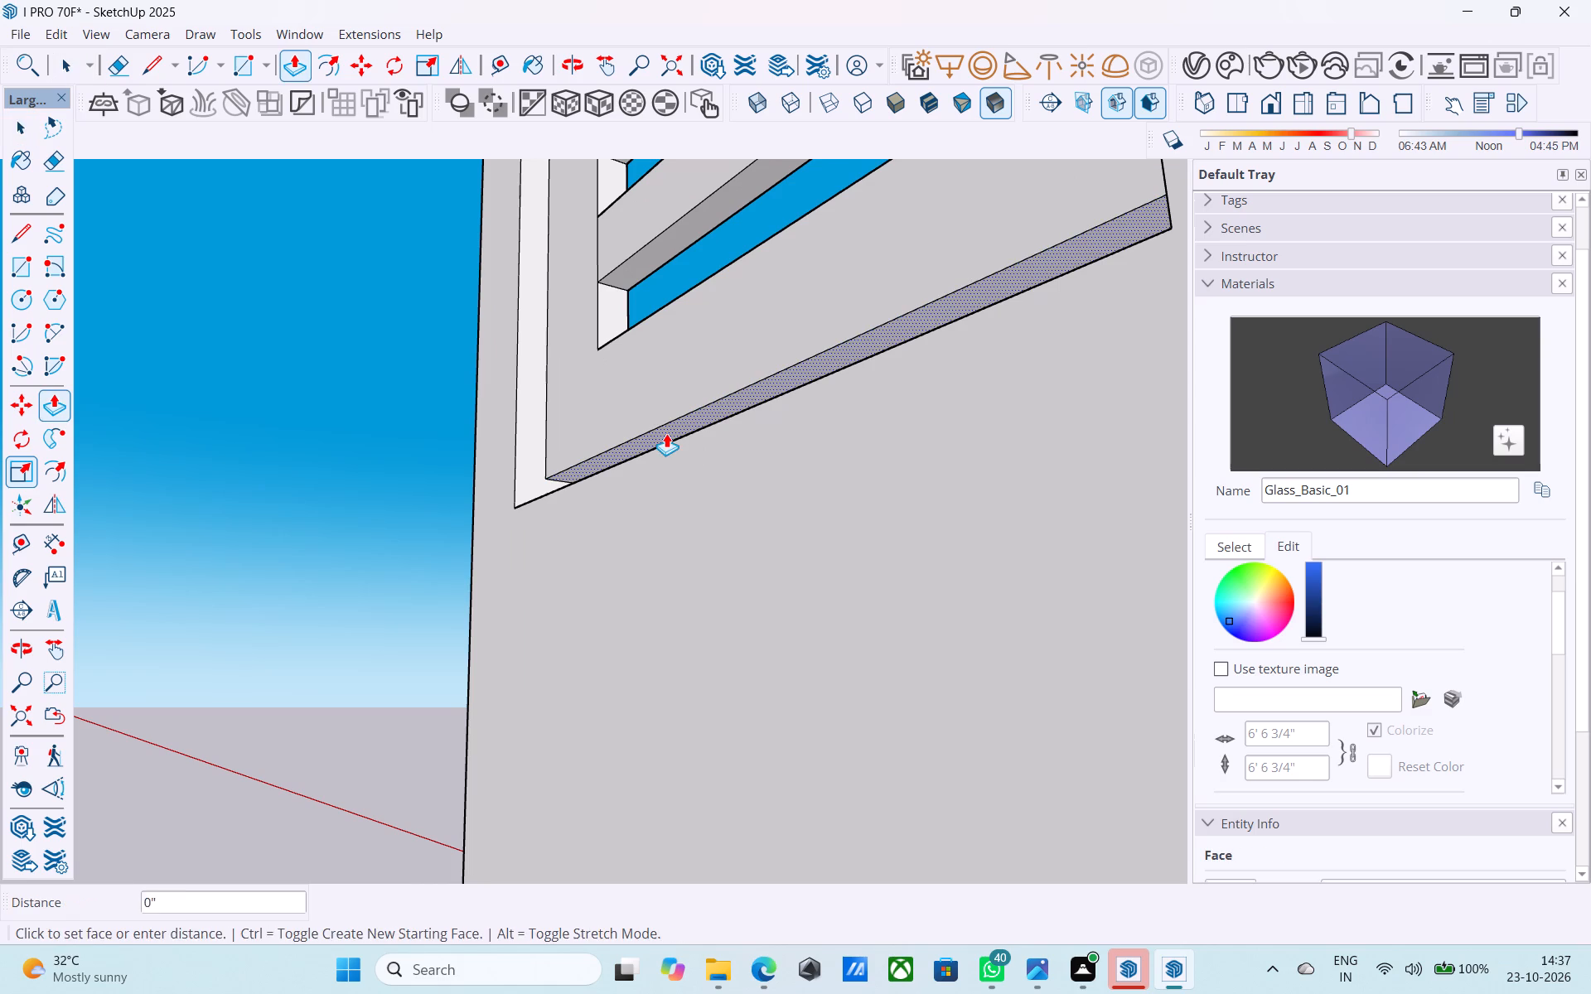
{"action": "middle_click_drag", "start_coordinate": [675, 470], "coordinate": [696, 808]}
{"action": "left_click", "coordinate": [828, 533]}
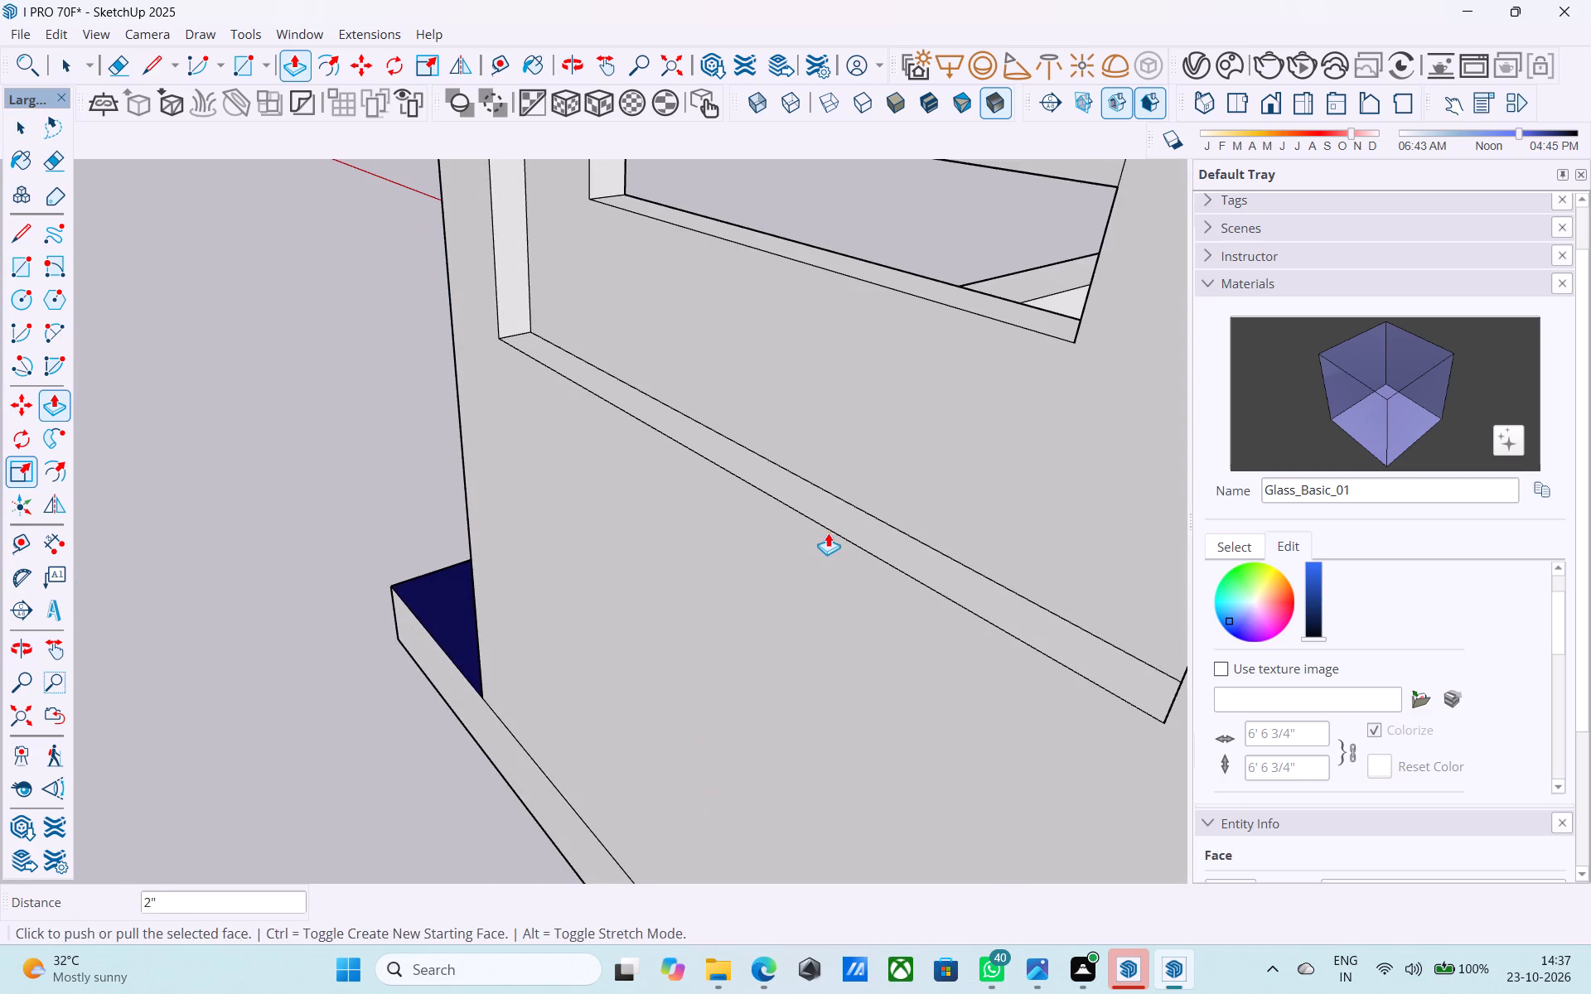
Push/Pull the lower slatted panel's top edge 2" up to meet the head of its opening.
{"action": "middle_click_drag", "start_coordinate": [828, 532], "coordinate": [1032, 546]}
{"action": "scroll", "coordinate": [963, 541], "scroll_direction": "down", "scroll_amount": 11}
{"action": "middle_click_drag", "start_coordinate": [915, 509], "coordinate": [833, 939]}
{"action": "middle_click_drag", "start_coordinate": [913, 406], "coordinate": [917, 449], "text": "shift"}
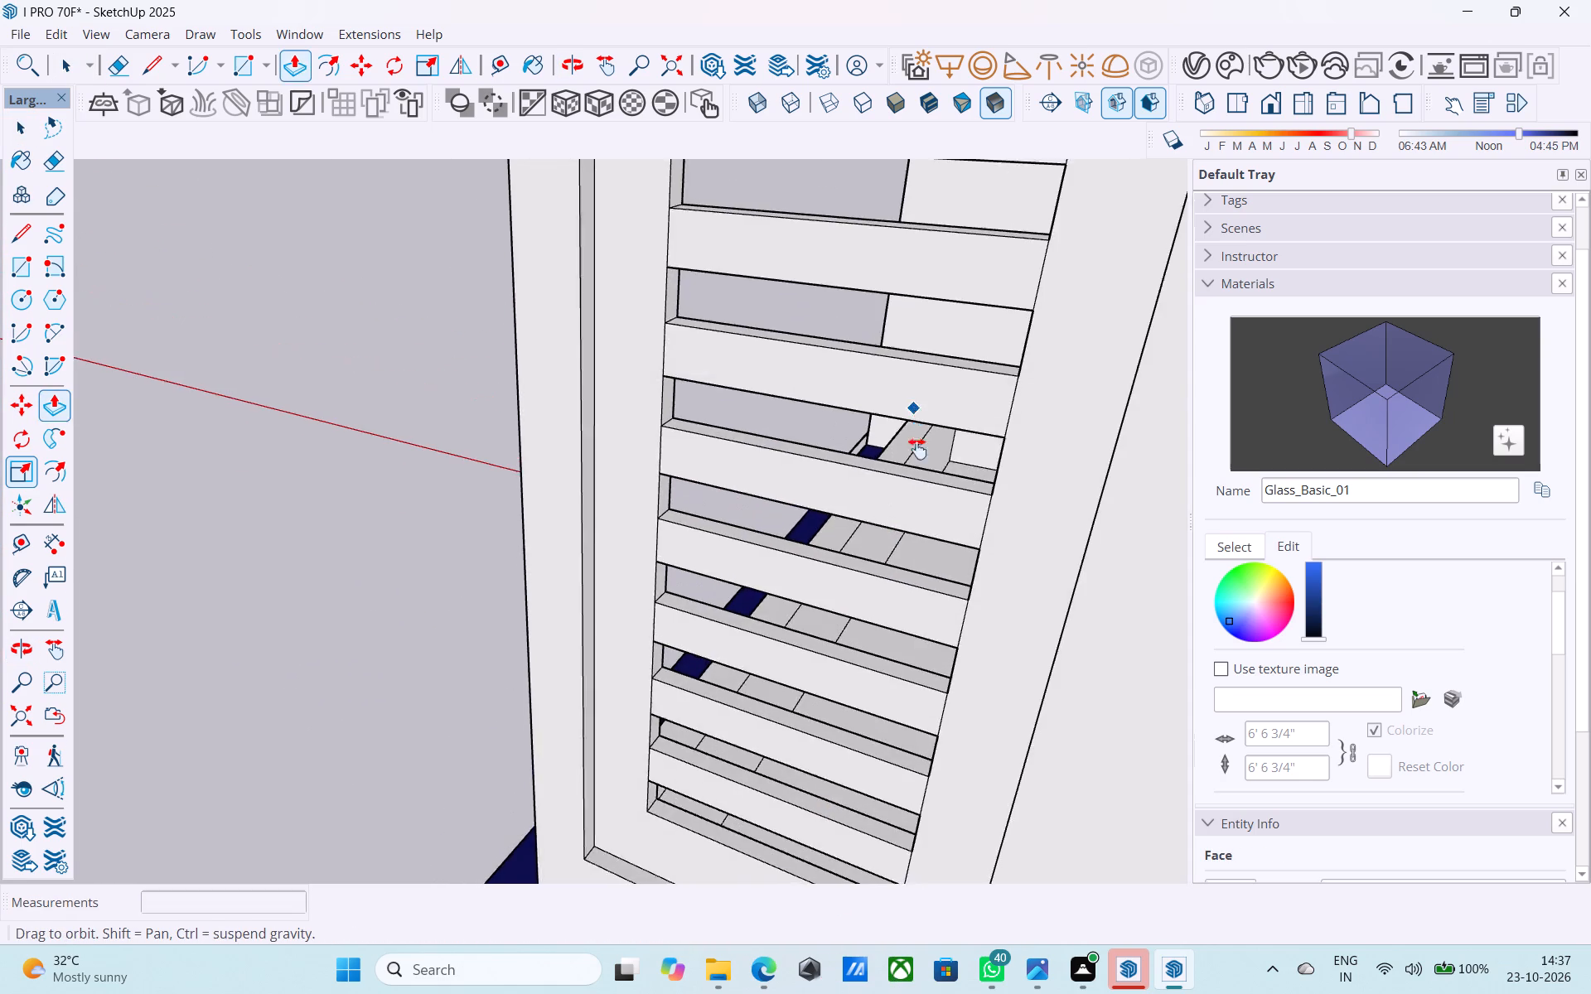
{"action": "middle_click_drag", "start_coordinate": [917, 449], "coordinate": [820, 730], "text": "shift"}
{"action": "scroll", "coordinate": [711, 442], "scroll_direction": "up", "scroll_amount": 10}
{"action": "middle_click_drag", "start_coordinate": [665, 416], "coordinate": [664, 473], "text": "shift"}
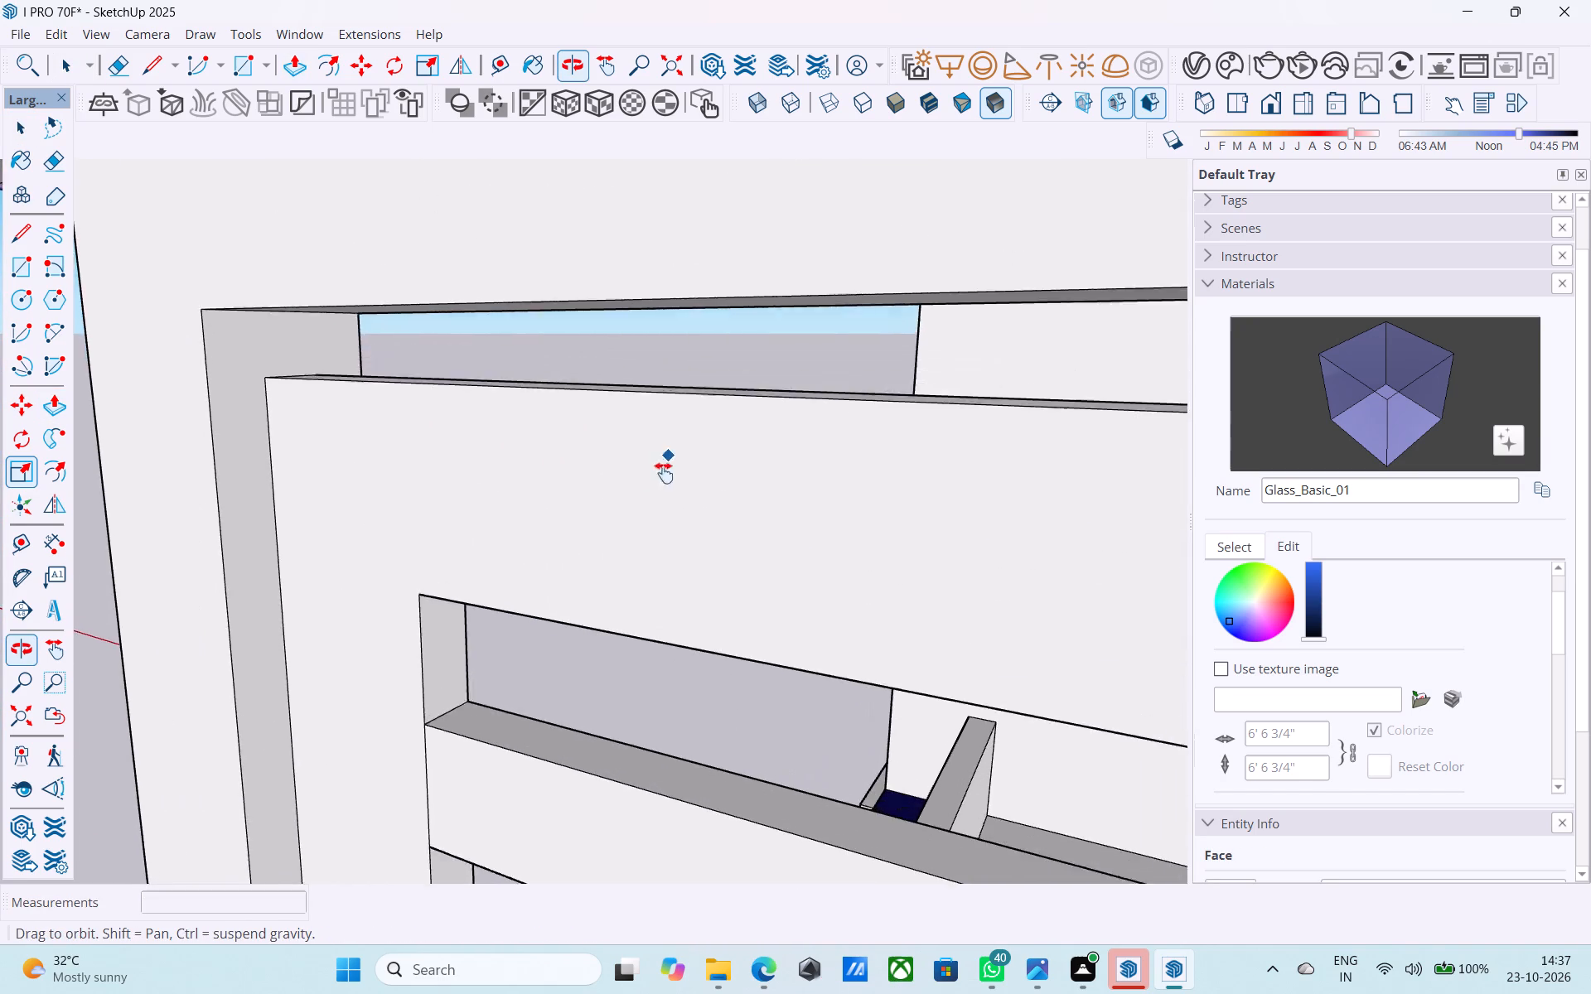
{"action": "middle_click_drag", "start_coordinate": [664, 473], "coordinate": [648, 533], "text": "shift"}
{"action": "scroll", "coordinate": [684, 408], "scroll_direction": "up", "scroll_amount": 4}
{"action": "key", "text": "space"}
{"action": "left_click", "coordinate": [679, 407]}
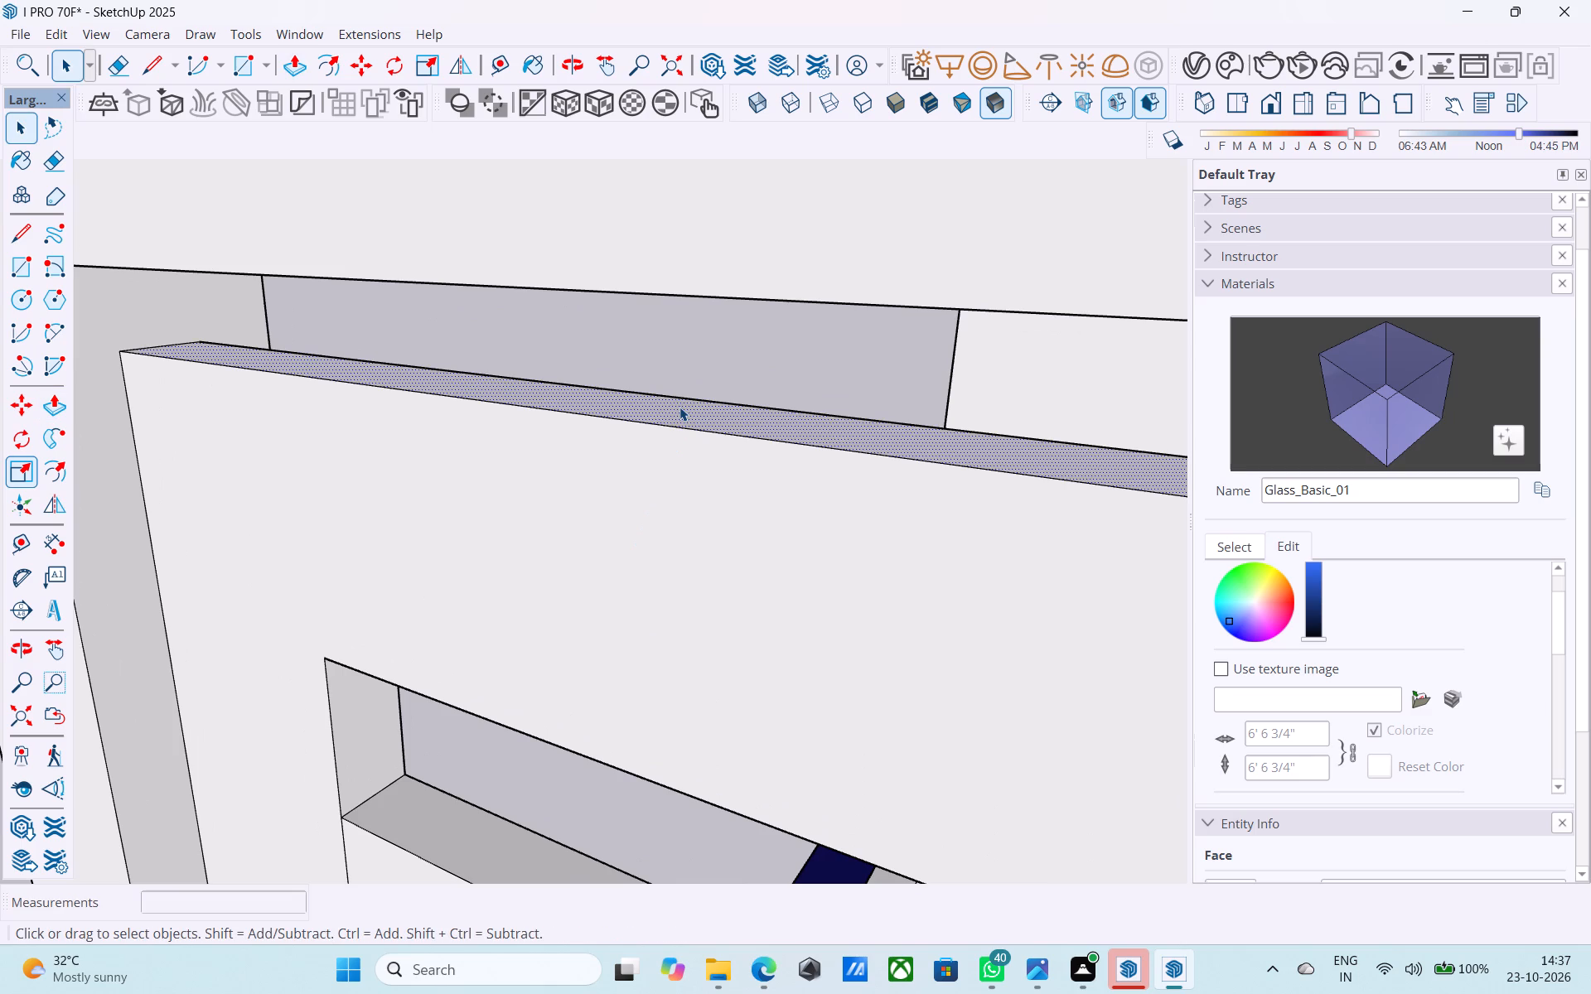
{"action": "key", "text": "p"}
{"action": "left_click", "coordinate": [679, 407]}
{"action": "scroll", "coordinate": [683, 368], "scroll_direction": "down", "scroll_amount": 4}
{"action": "middle_click_drag", "start_coordinate": [681, 369], "coordinate": [673, 340]}
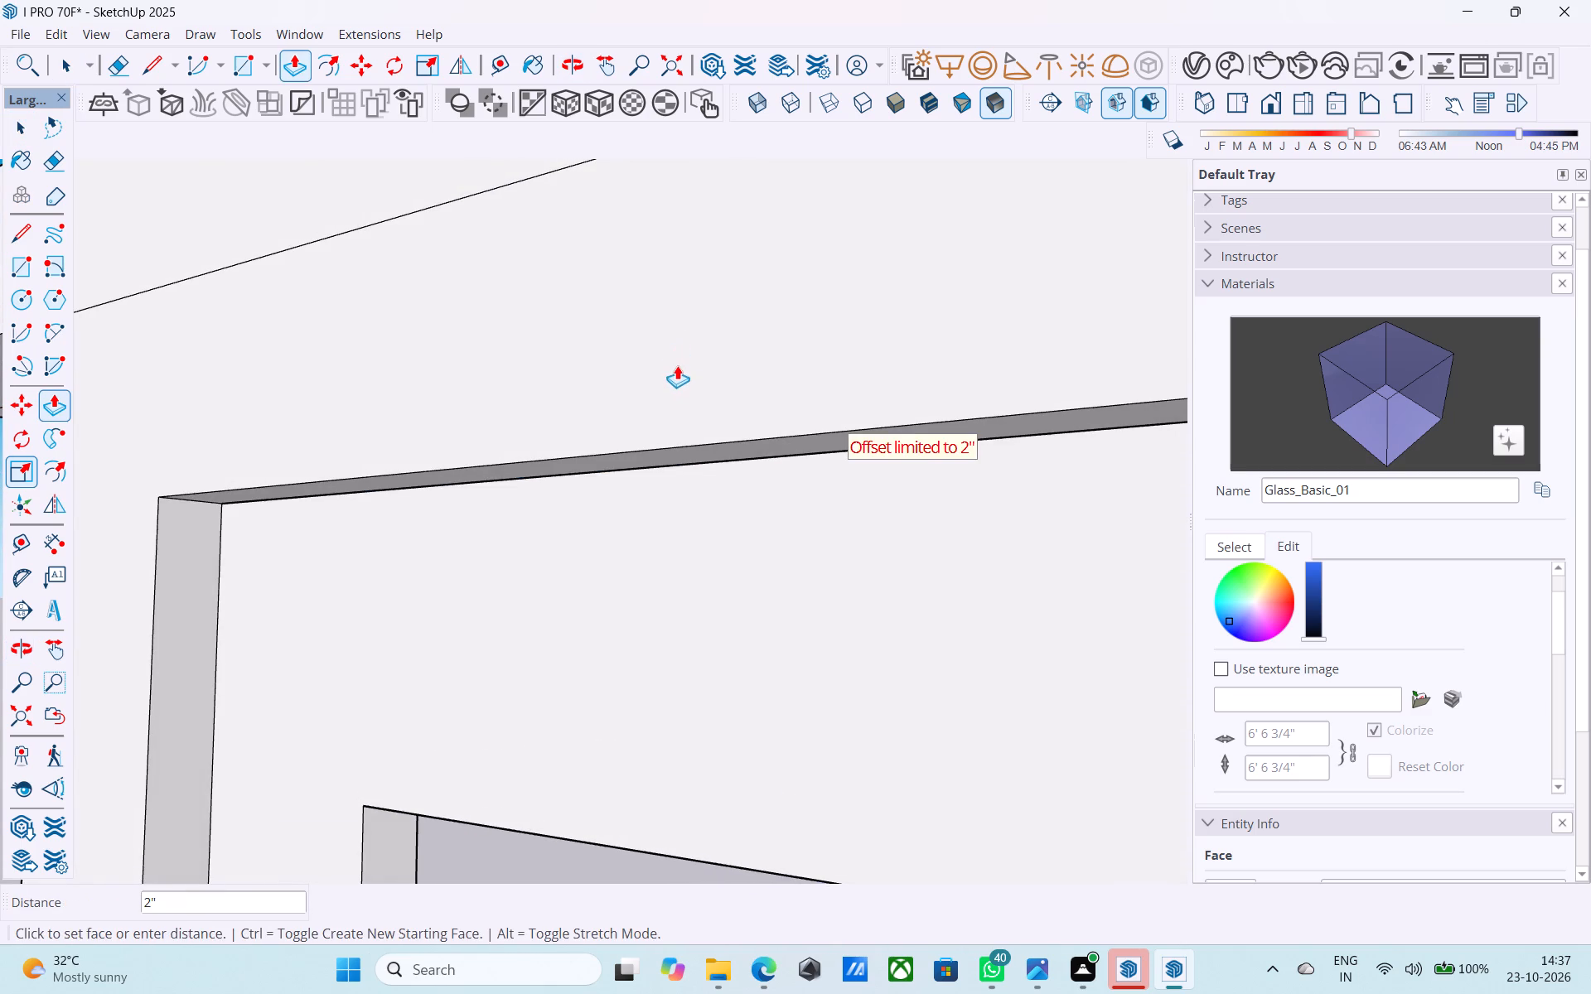
{"action": "left_click", "coordinate": [679, 376]}
Choose M06_Steel_Smoke from the Solid Colors materials and paint the lower slatted panel's balcony-side face with it.
{"action": "scroll", "coordinate": [679, 371], "scroll_direction": "down", "scroll_amount": 19}
{"action": "scroll", "coordinate": [679, 366], "scroll_direction": "up", "scroll_amount": 1}
{"action": "scroll", "coordinate": [677, 354], "scroll_direction": "down", "scroll_amount": 13}
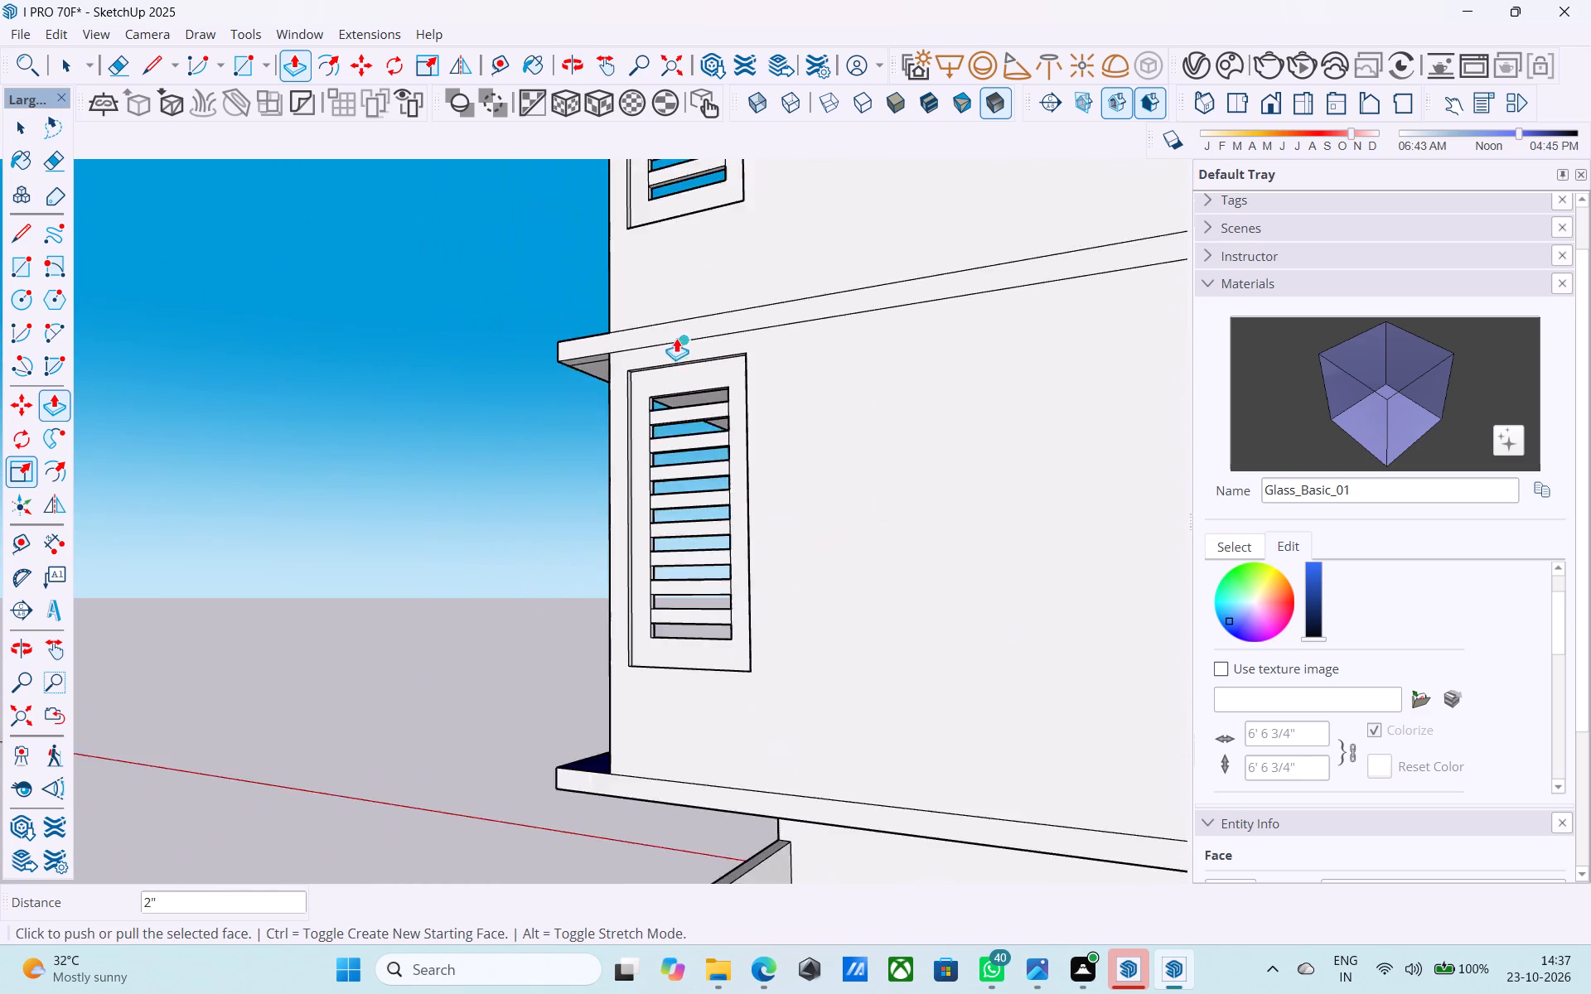
{"action": "scroll", "coordinate": [676, 338], "scroll_direction": "down", "scroll_amount": 3}
{"action": "middle_click_drag", "start_coordinate": [698, 360], "coordinate": [1274, 495]}
{"action": "middle_click_drag", "start_coordinate": [768, 477], "coordinate": [1350, 527]}
{"action": "middle_click_drag", "start_coordinate": [955, 490], "coordinate": [927, 490]}
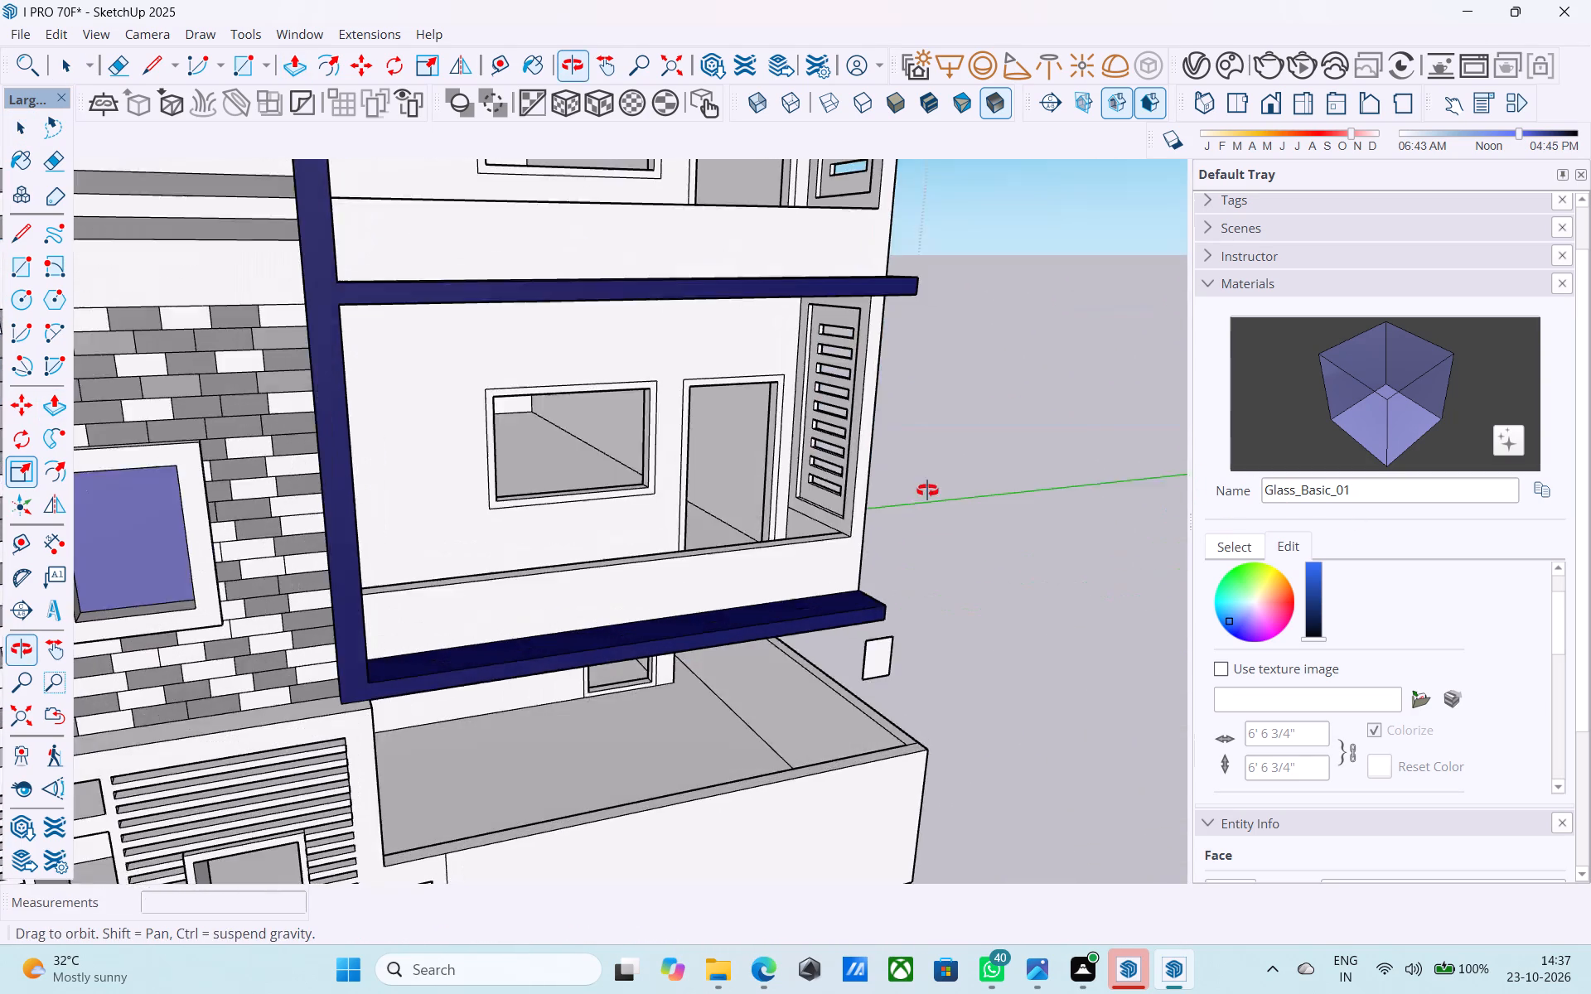
{"action": "middle_click_drag", "start_coordinate": [927, 490], "coordinate": [927, 491]}
{"action": "scroll", "coordinate": [924, 476], "scroll_direction": "down", "scroll_amount": 6}
{"action": "middle_click_drag", "start_coordinate": [913, 469], "coordinate": [967, 548]}
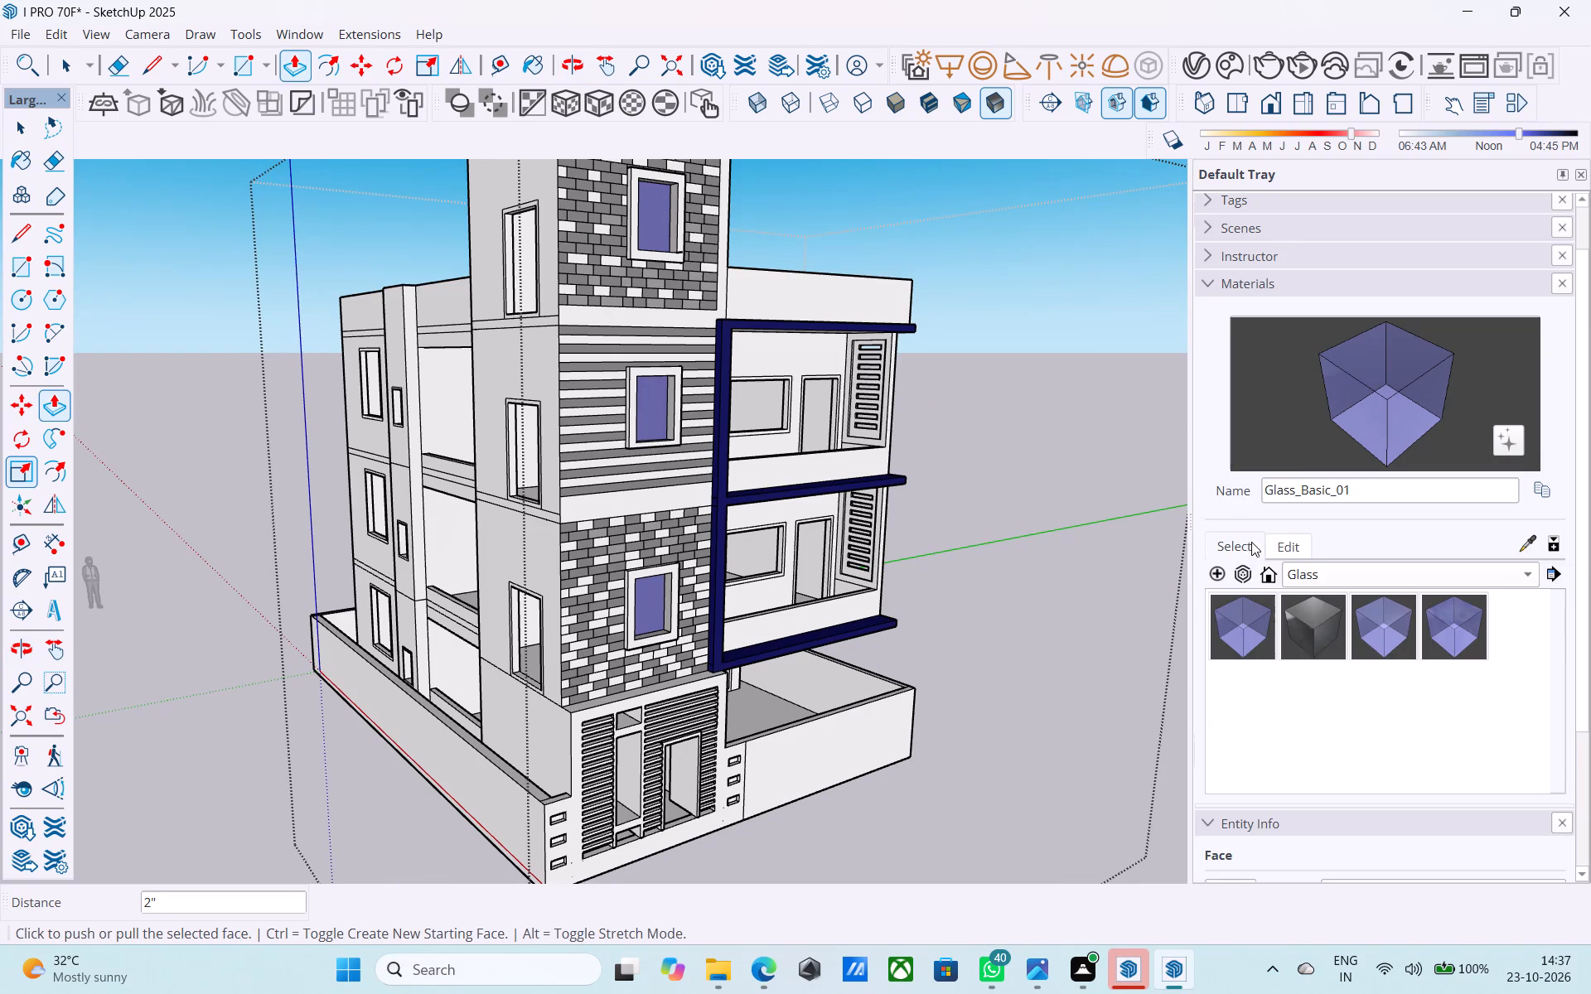
{"action": "left_click", "coordinate": [1251, 542]}
{"action": "left_click", "coordinate": [1322, 580]}
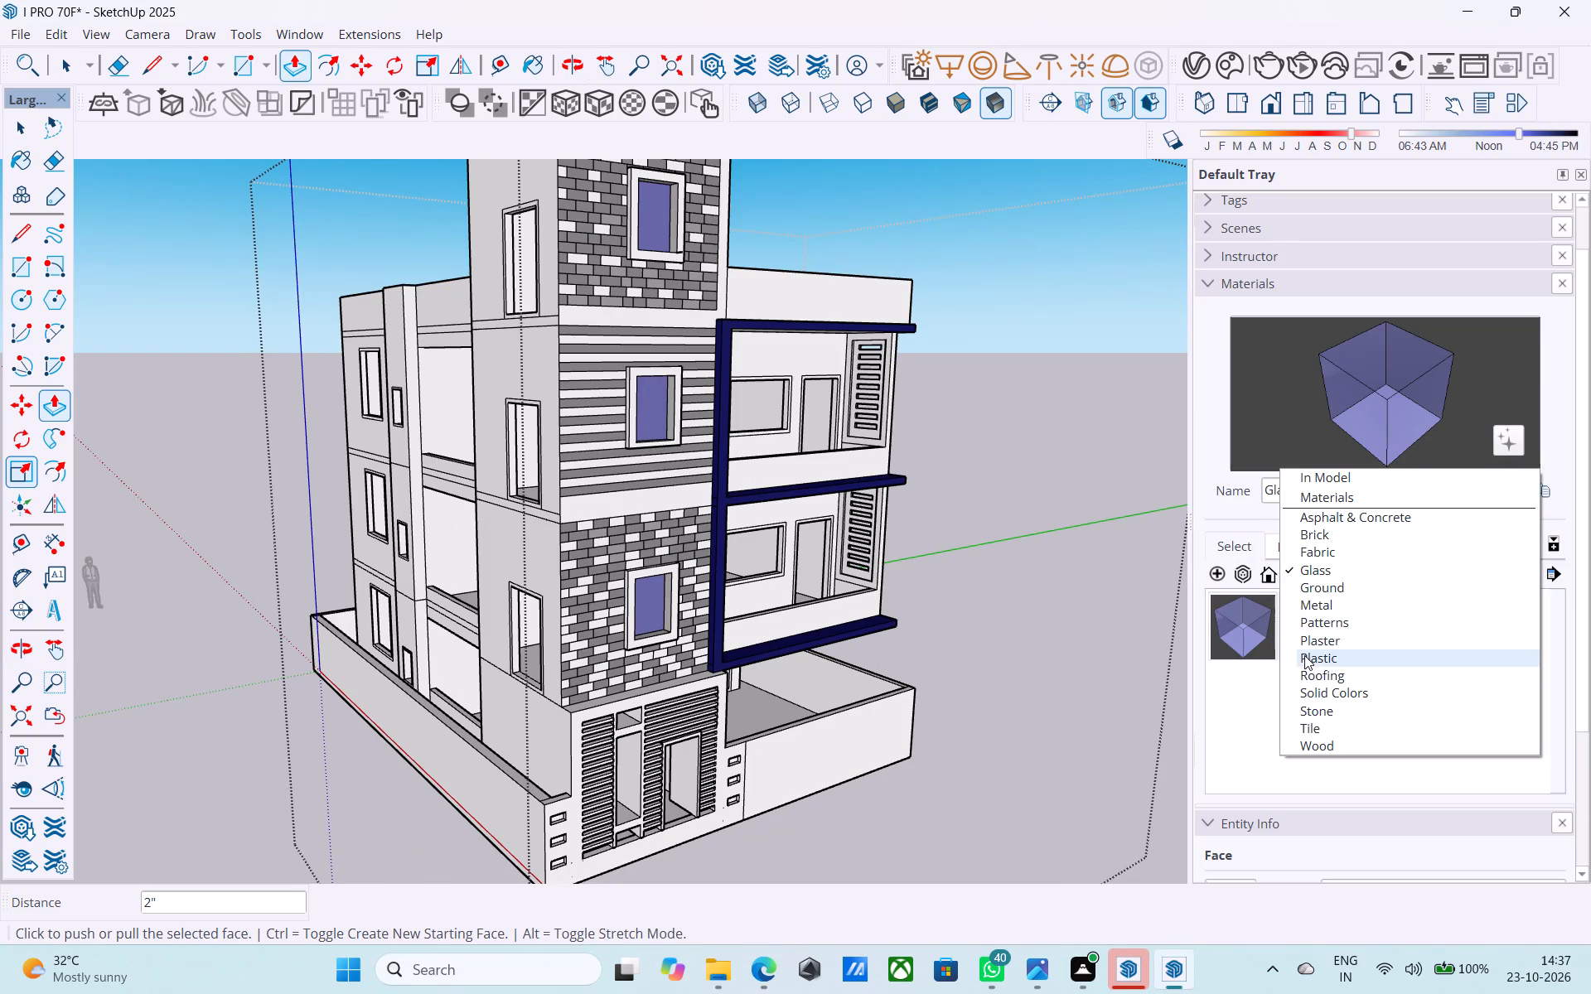
{"action": "left_click", "coordinate": [1323, 741]}
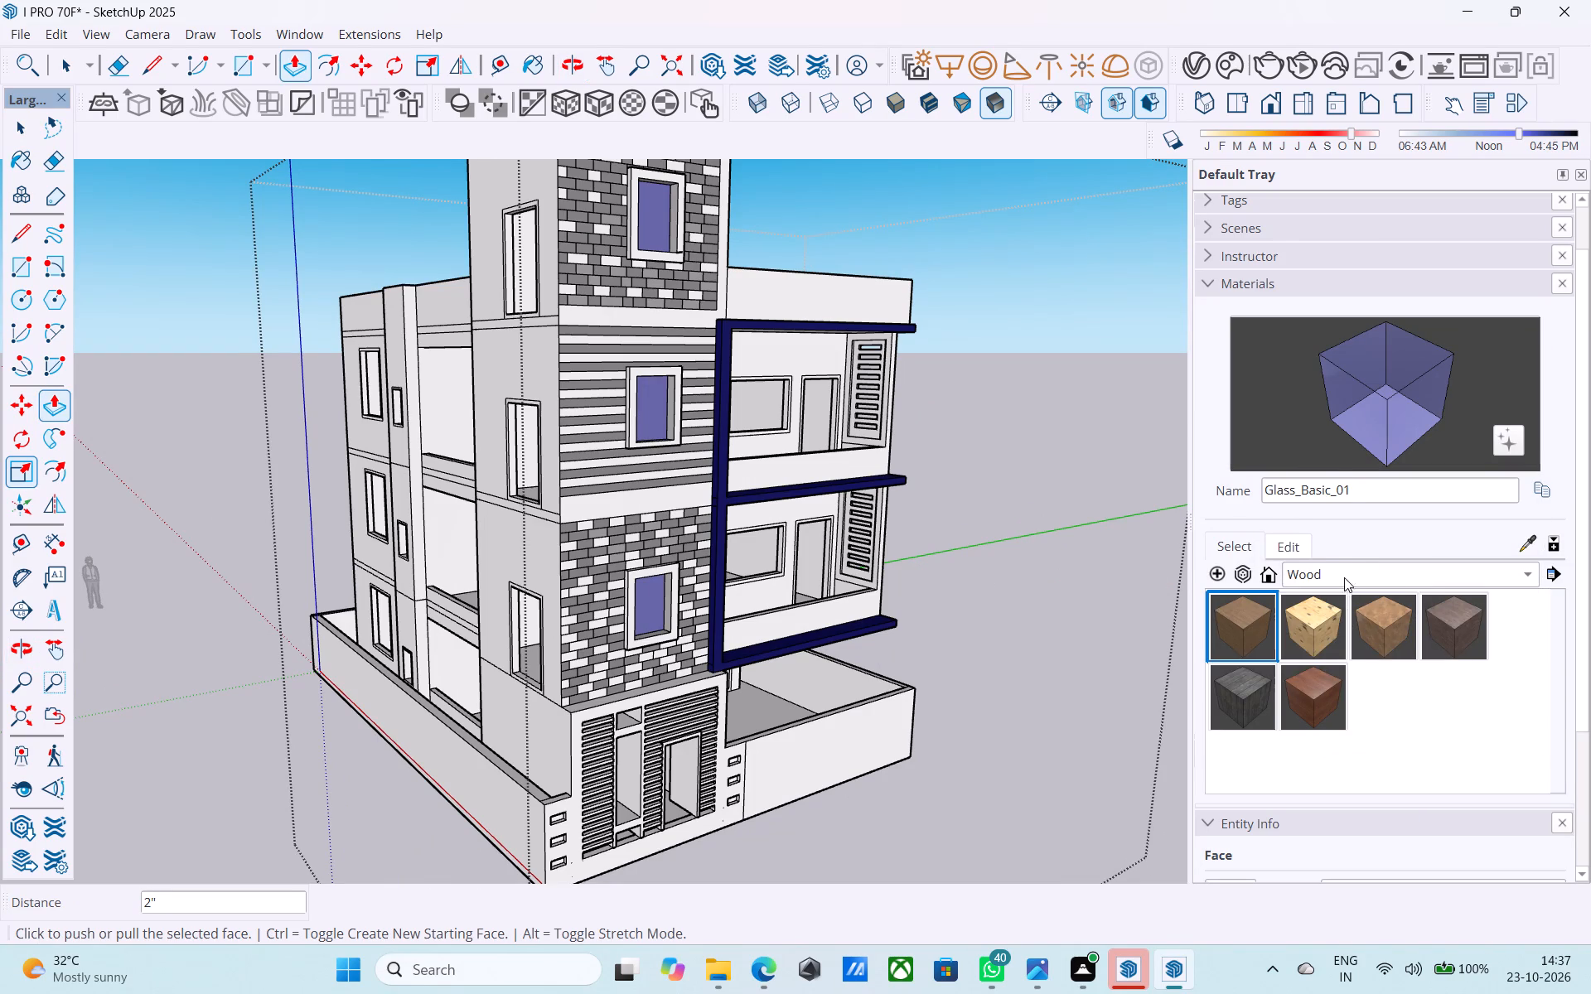
{"action": "left_click", "coordinate": [1345, 577]}
{"action": "left_click", "coordinate": [1347, 515]}
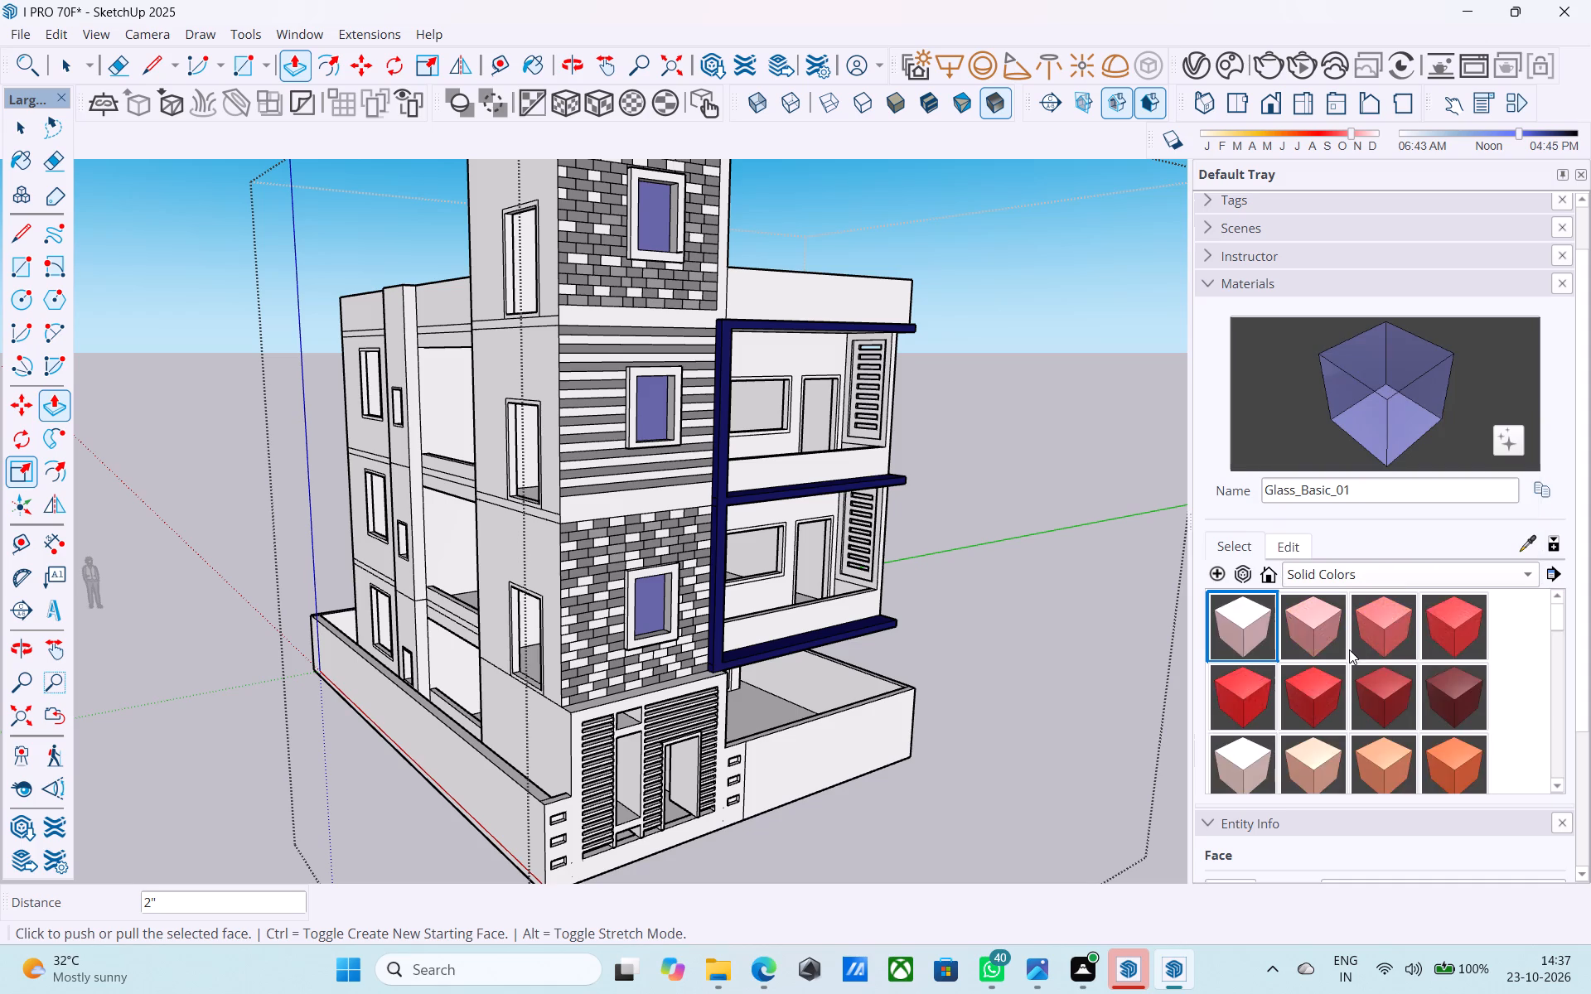
{"action": "scroll", "coordinate": [1349, 649], "scroll_direction": "down", "scroll_amount": 7}
{"action": "scroll", "coordinate": [1347, 655], "scroll_direction": "down", "scroll_amount": 20}
{"action": "scroll", "coordinate": [1347, 655], "scroll_direction": "down", "scroll_amount": 3}
{"action": "scroll", "coordinate": [1332, 664], "scroll_direction": "up", "scroll_amount": 2}
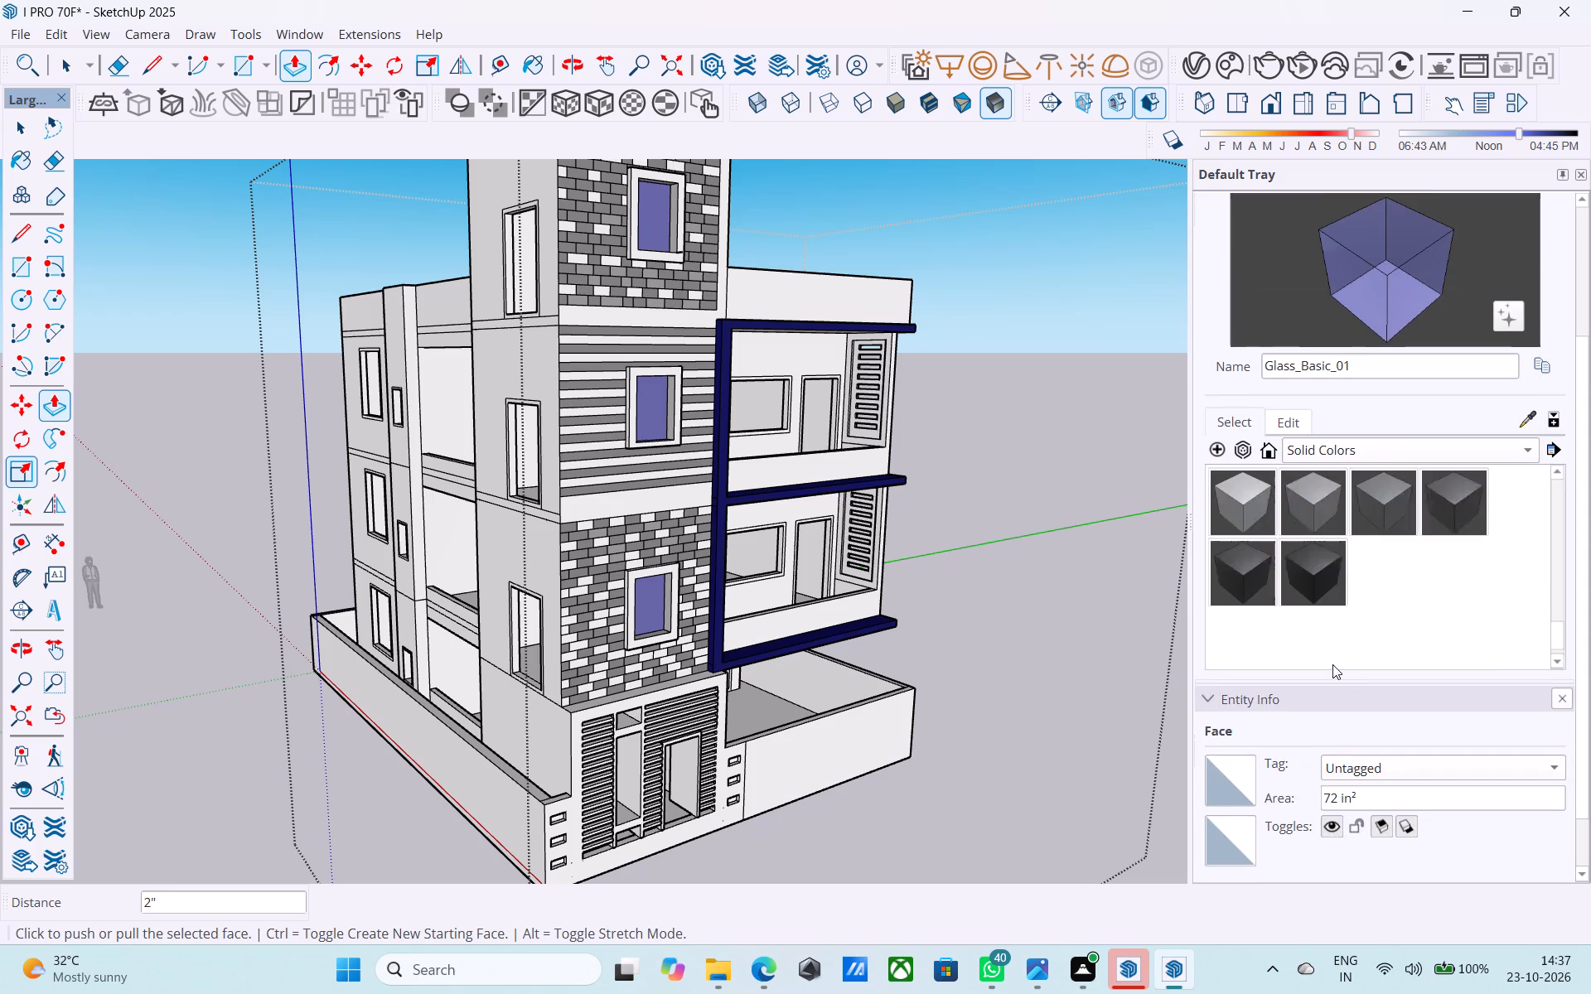
{"action": "scroll", "coordinate": [1332, 664], "scroll_direction": "up", "scroll_amount": 1}
{"action": "left_click", "coordinate": [1379, 589]}
{"action": "left_click", "coordinate": [1399, 669]}
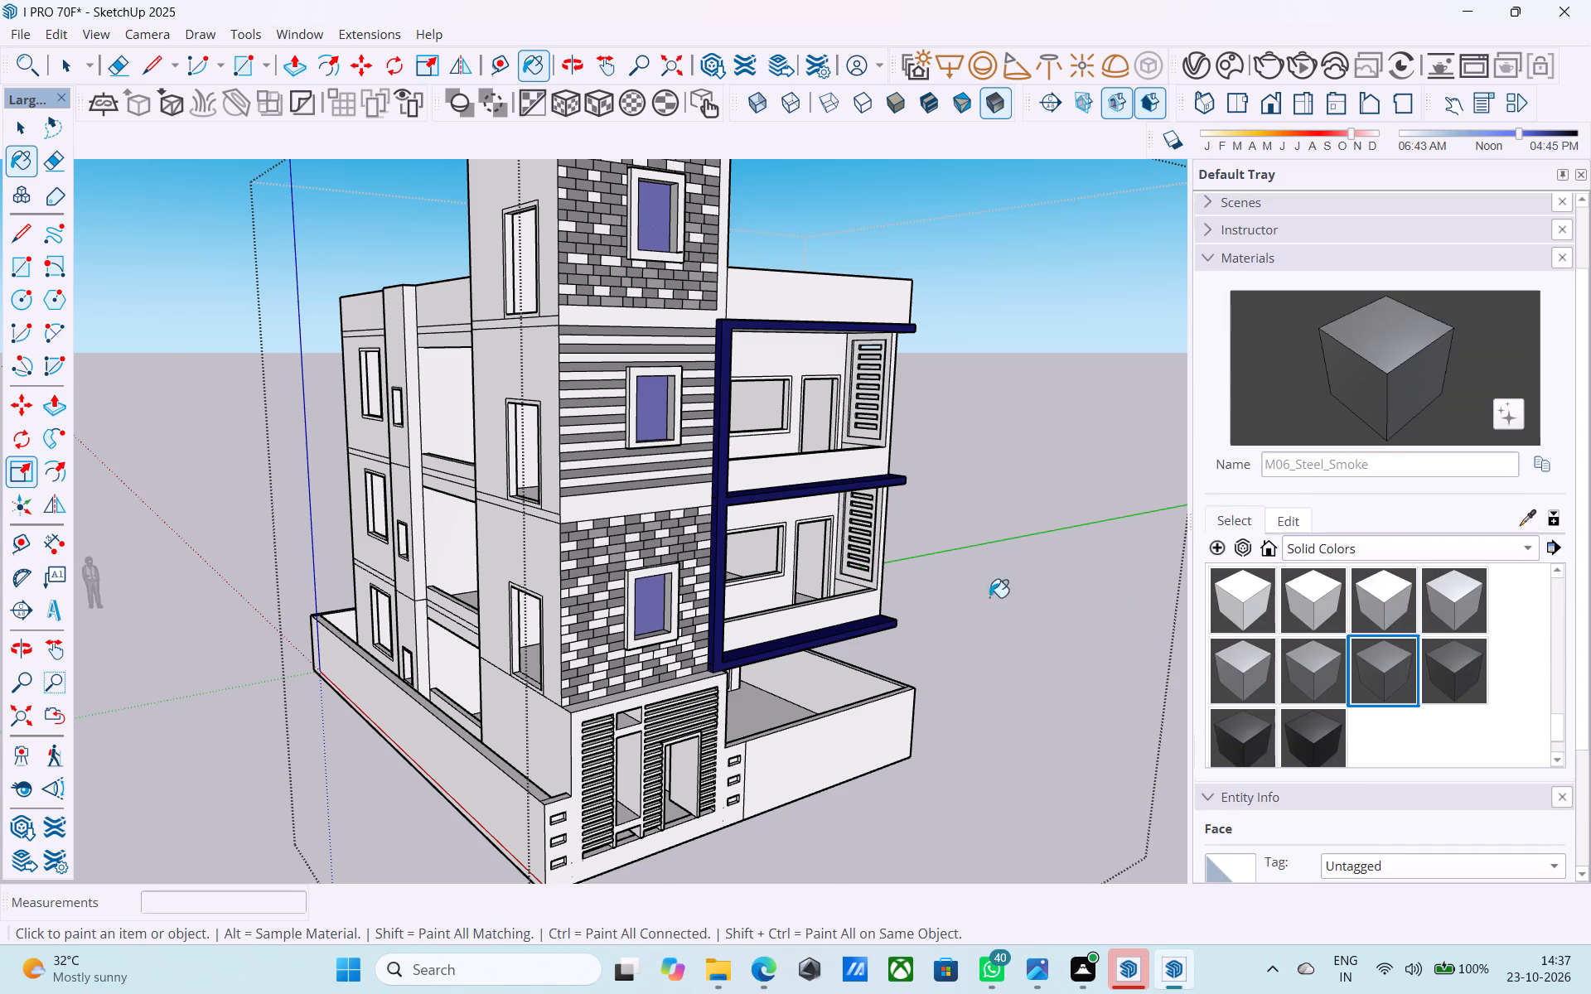
{"action": "scroll", "coordinate": [949, 586], "scroll_direction": "up", "scroll_amount": 10}
{"action": "scroll", "coordinate": [801, 437], "scroll_direction": "up", "scroll_amount": 7}
{"action": "left_click", "coordinate": [801, 434]}
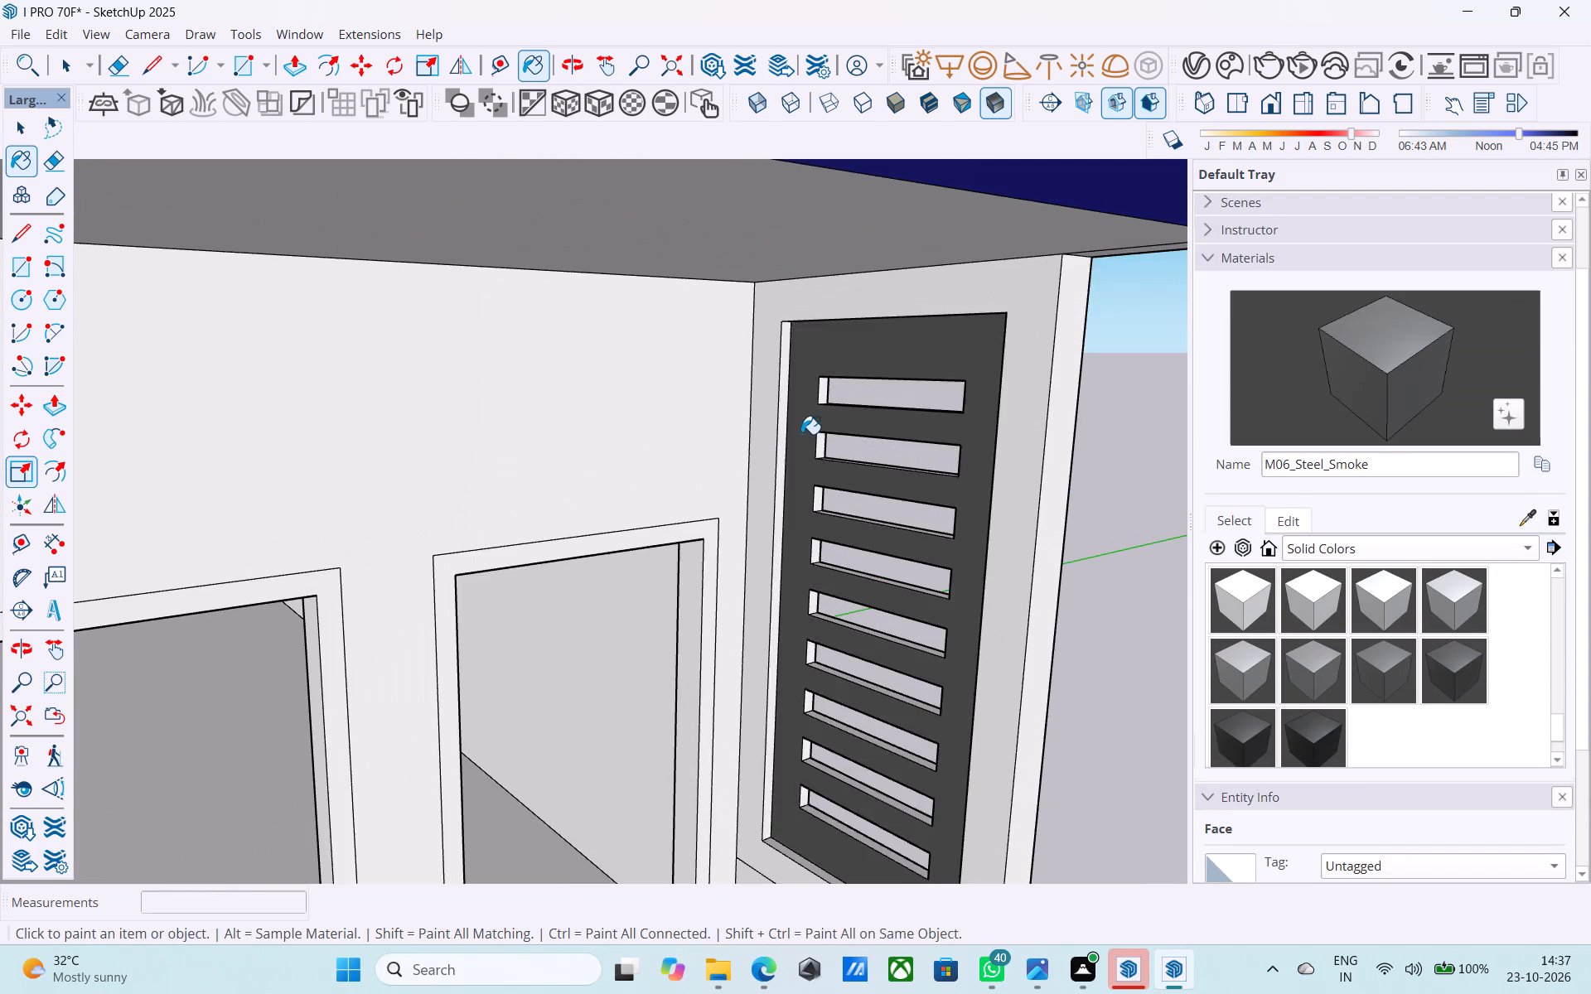
Paint the outer frame faces of both slatted panels and the upper panel's balcony-side face with M06_Steel_Smoke.
{"action": "scroll", "coordinate": [801, 434], "scroll_direction": "down", "scroll_amount": 6}
{"action": "middle_click_drag", "start_coordinate": [858, 469], "coordinate": [435, 503]}
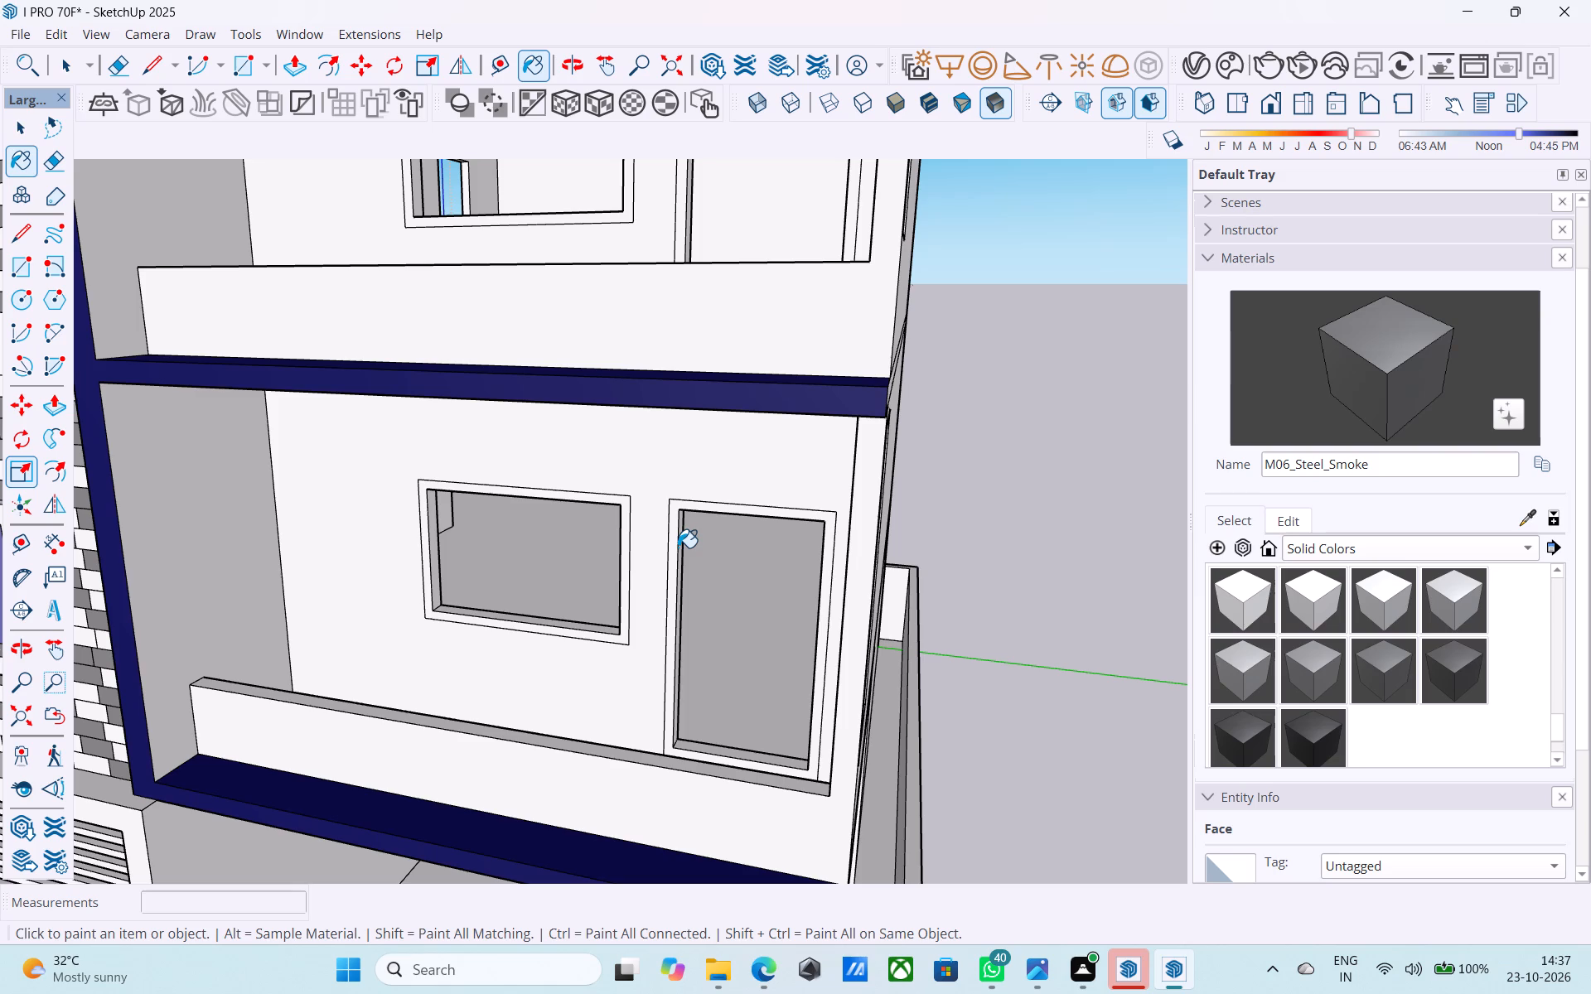
{"action": "middle_click_drag", "start_coordinate": [687, 555], "coordinate": [425, 483]}
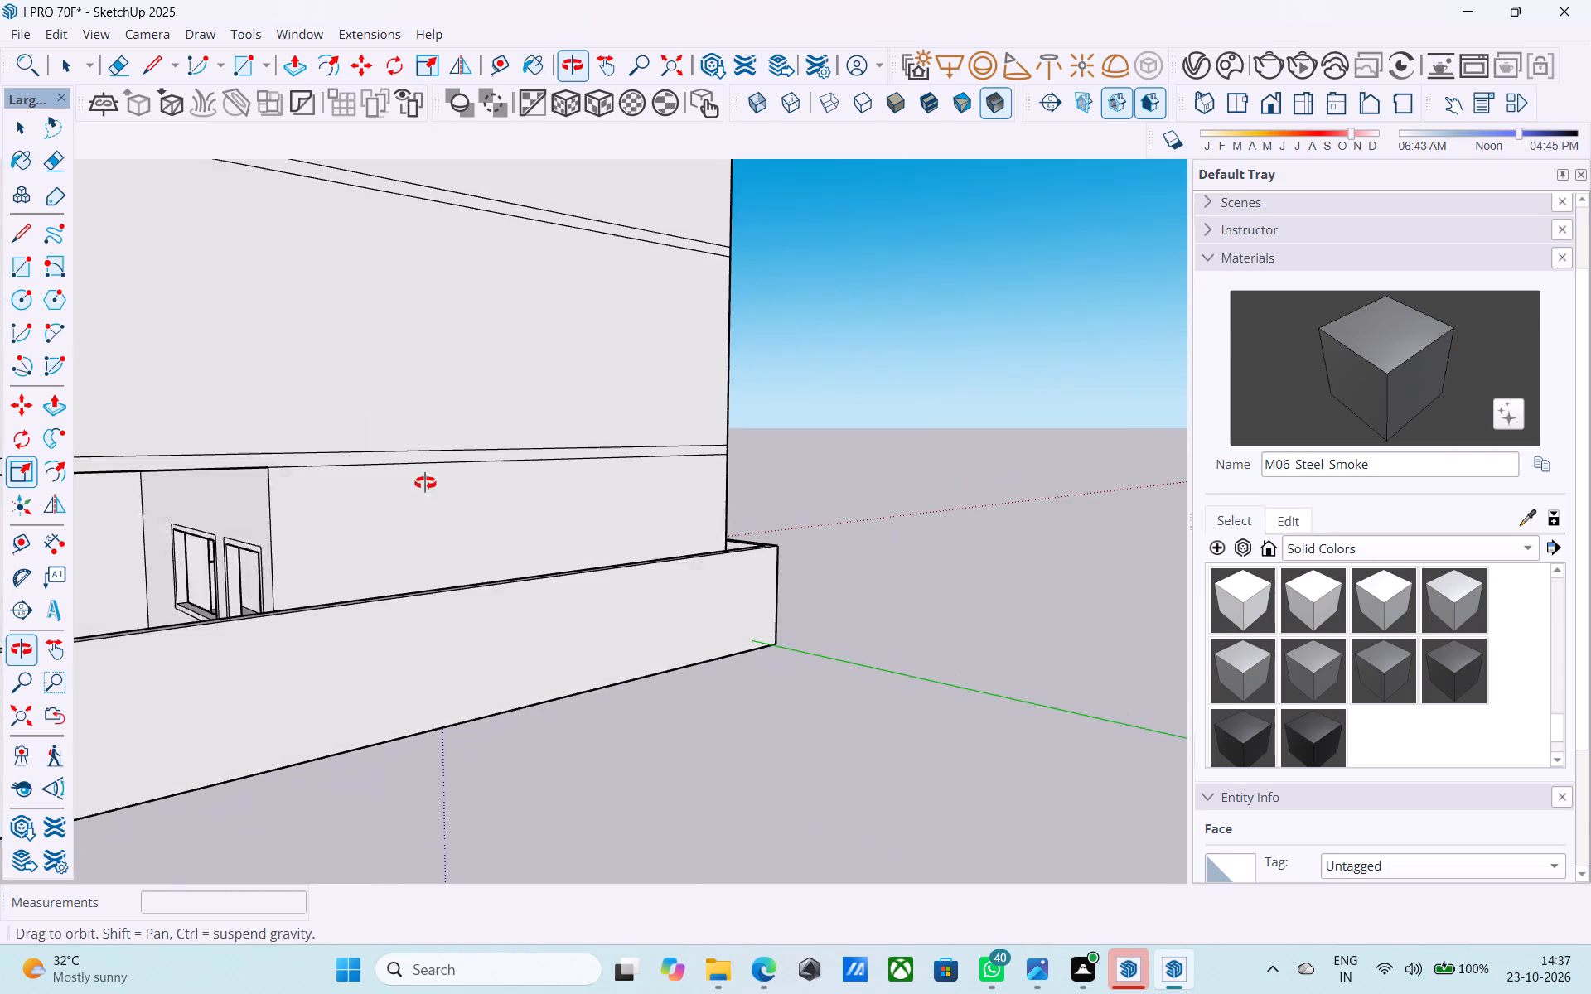
{"action": "middle_click_drag", "start_coordinate": [425, 483], "coordinate": [424, 483]}
{"action": "middle_click_drag", "start_coordinate": [325, 488], "coordinate": [951, 743]}
{"action": "scroll", "coordinate": [699, 563], "scroll_direction": "up", "scroll_amount": 4}
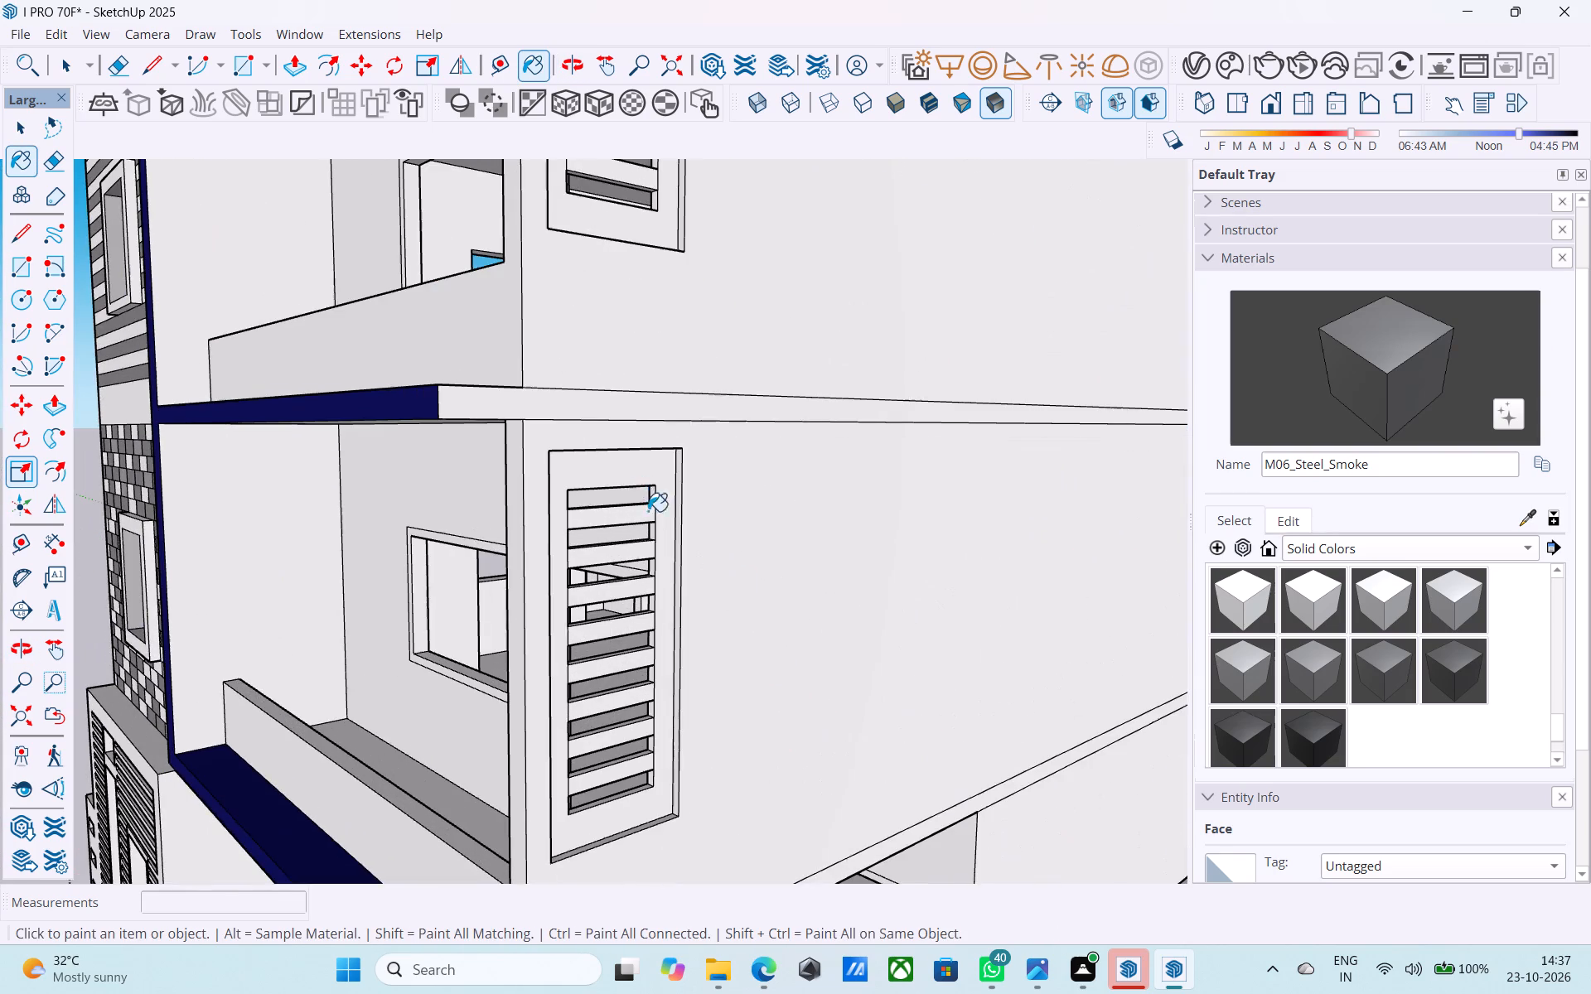
{"action": "left_click", "coordinate": [606, 470]}
{"action": "scroll", "coordinate": [610, 468], "scroll_direction": "down", "scroll_amount": 3}
{"action": "middle_click_drag", "start_coordinate": [611, 470], "coordinate": [644, 795], "text": "shift"}
{"action": "scroll", "coordinate": [669, 480], "scroll_direction": "up", "scroll_amount": 5}
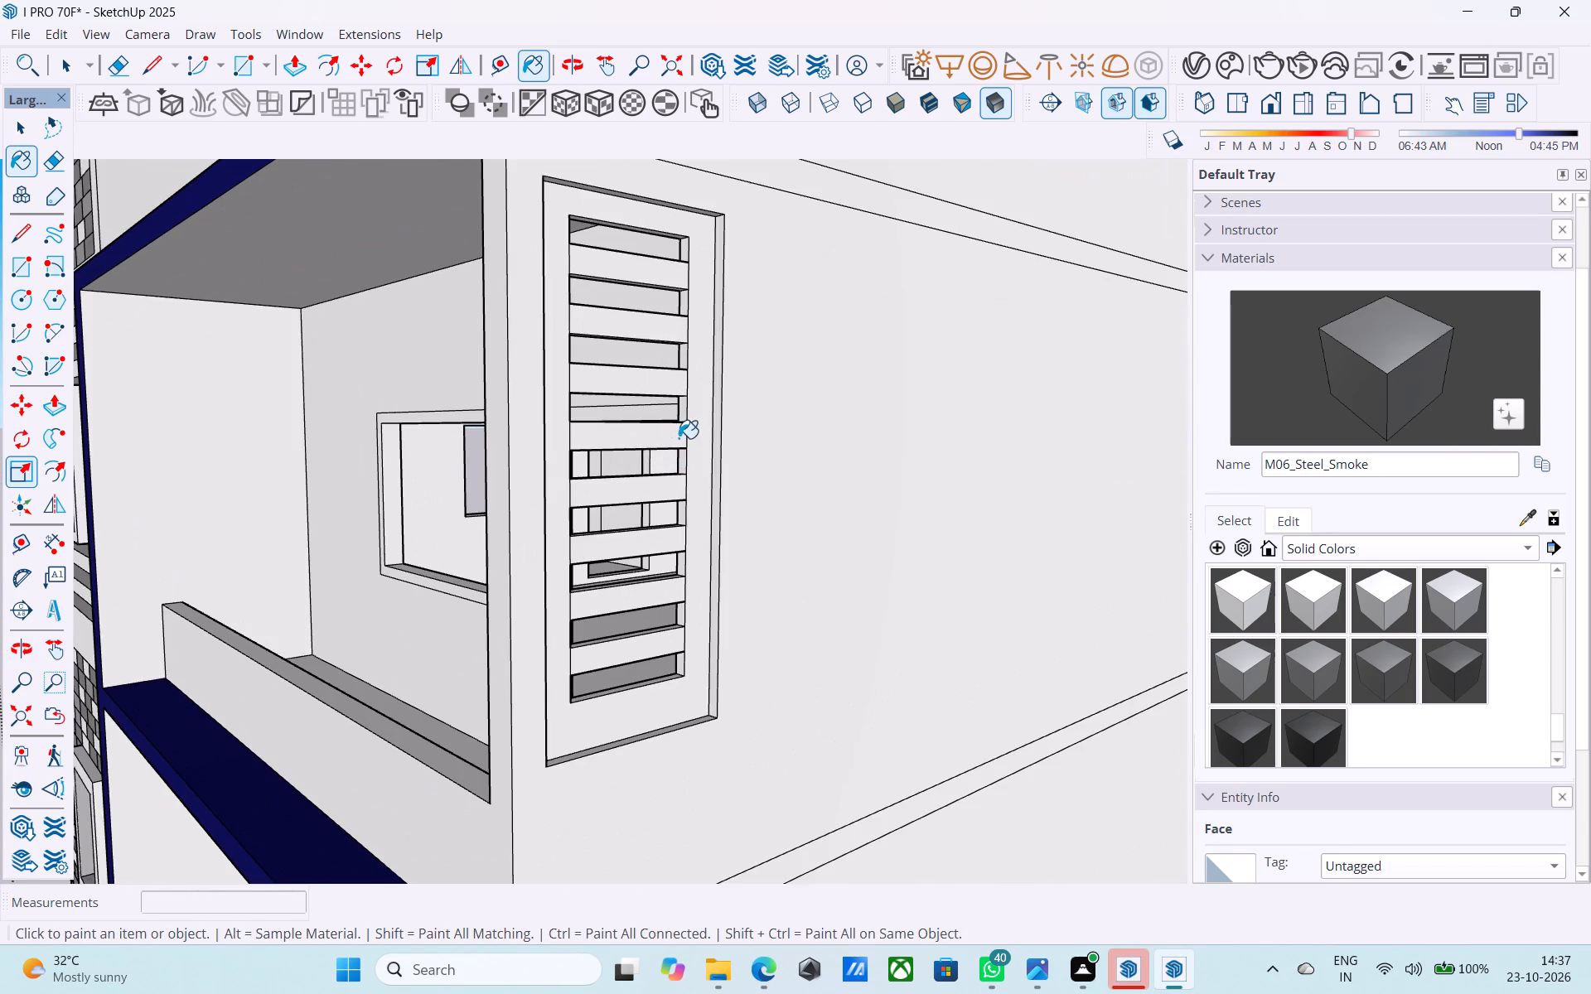
{"action": "left_click", "coordinate": [692, 439]}
{"action": "middle_click_drag", "start_coordinate": [679, 464], "coordinate": [1384, 578]}
{"action": "scroll", "coordinate": [766, 403], "scroll_direction": "up", "scroll_amount": 3}
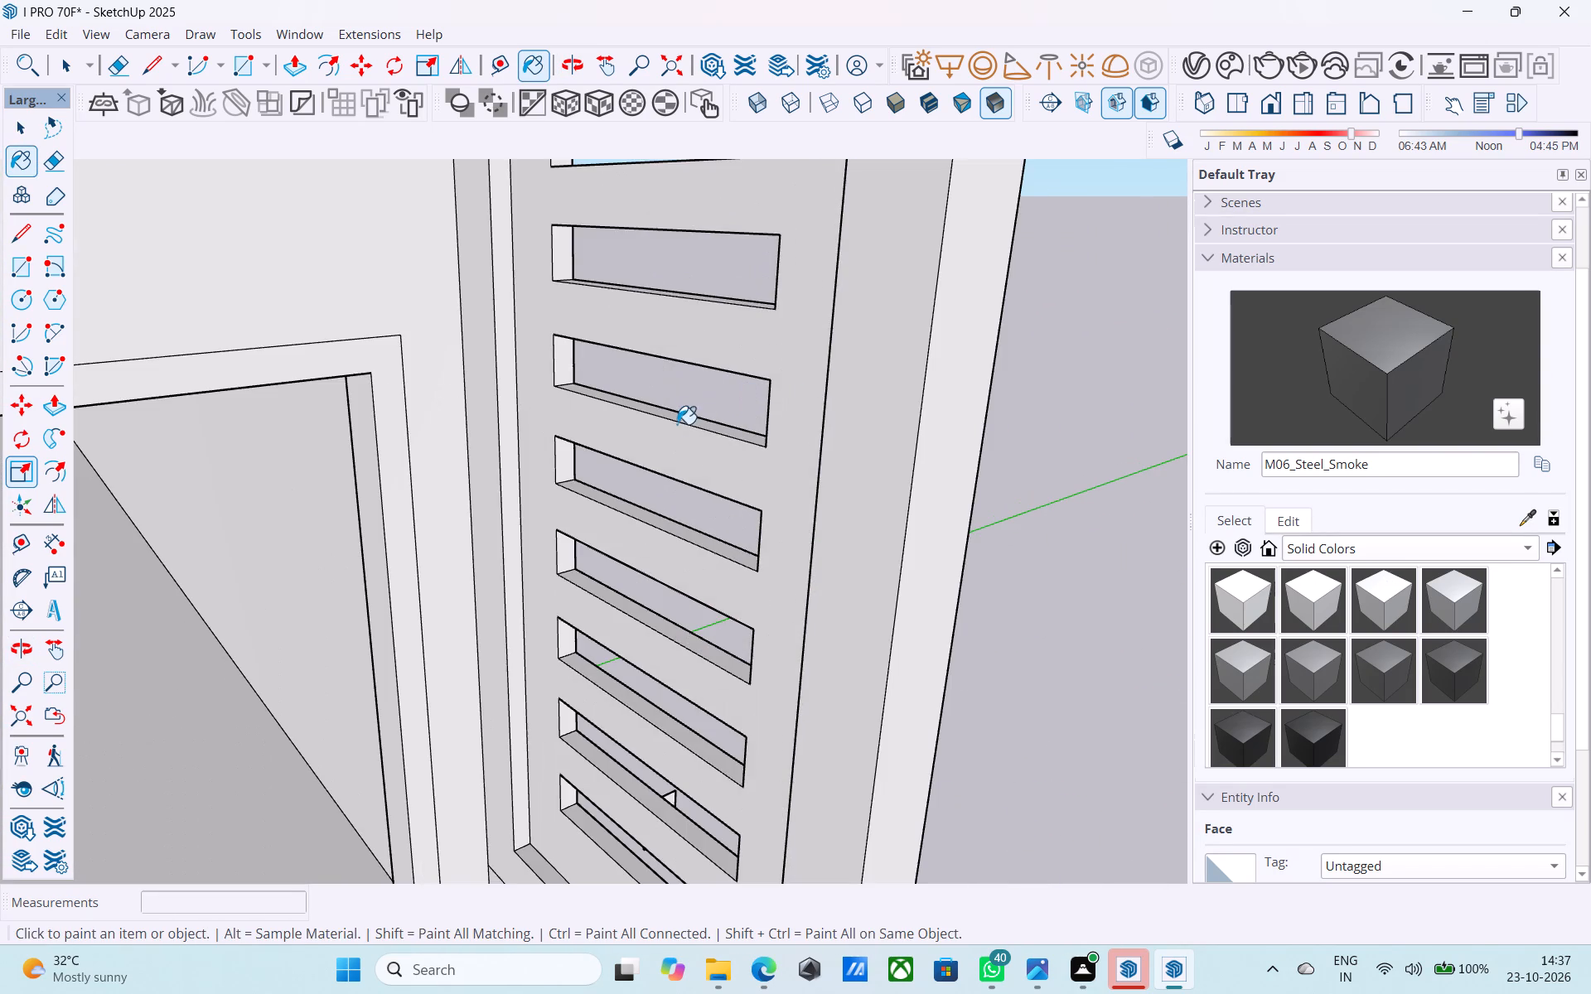
{"action": "left_click", "coordinate": [665, 440]}
Paint the outer faces of the upper panel's eight horizontal slats with M06_Steel_Smoke.
{"action": "scroll", "coordinate": [672, 436], "scroll_direction": "down", "scroll_amount": 5}
{"action": "middle_click_drag", "start_coordinate": [697, 460], "coordinate": [150, 522]}
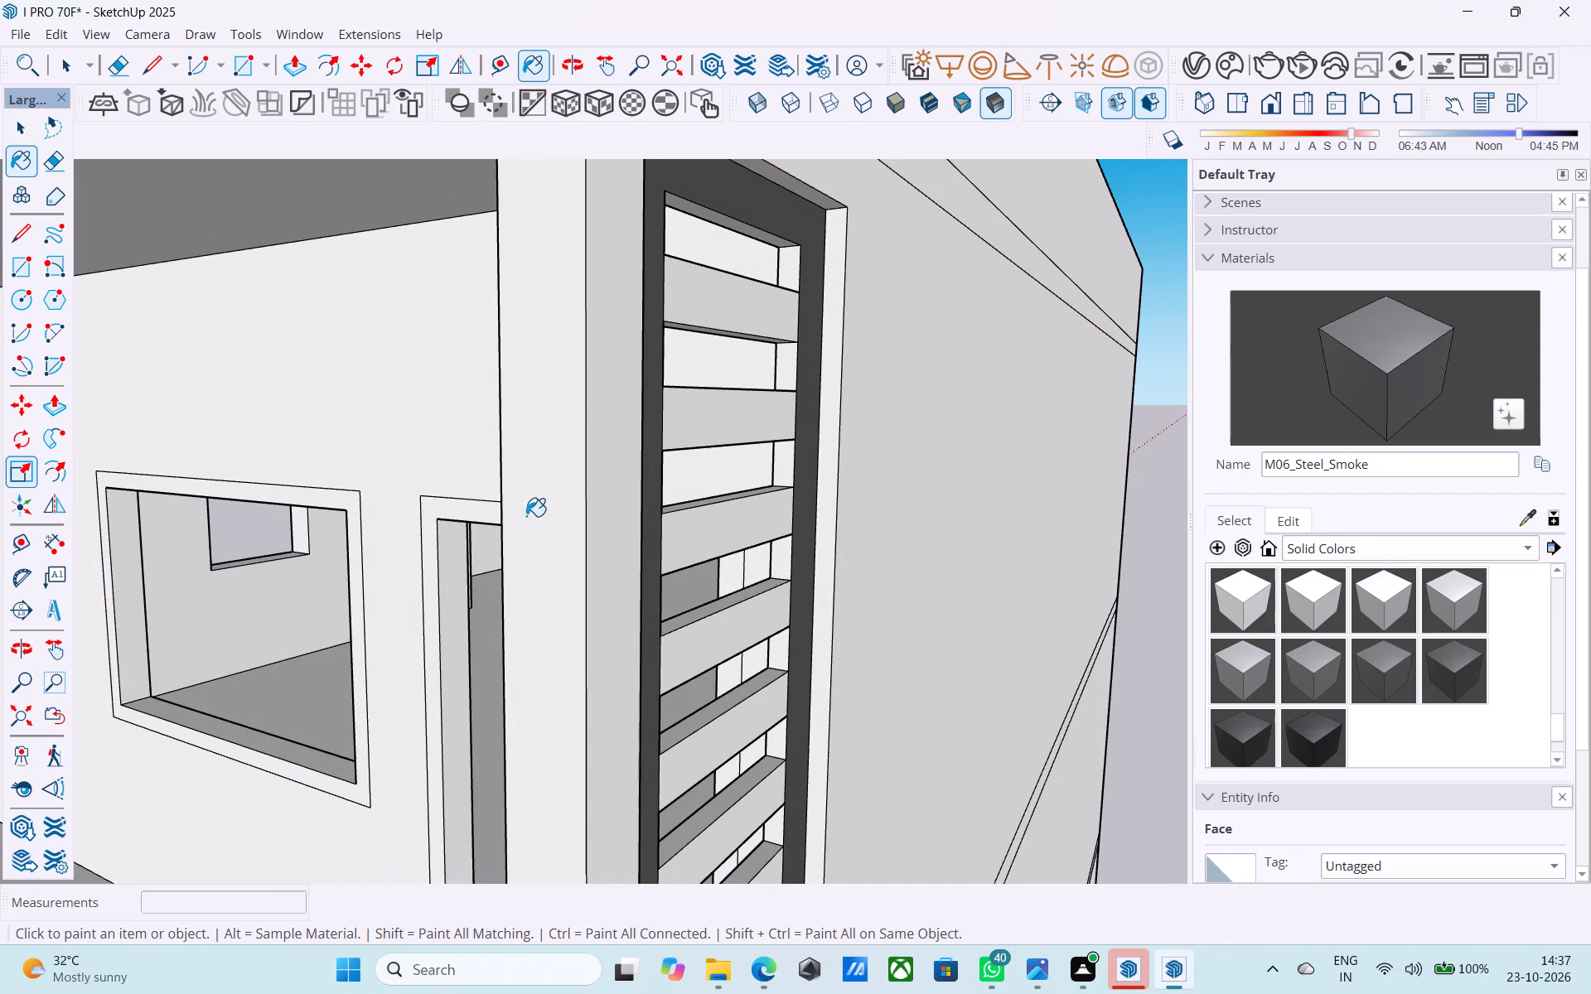
{"action": "middle_click_drag", "start_coordinate": [603, 516], "coordinate": [713, 577], "text": "shift"}
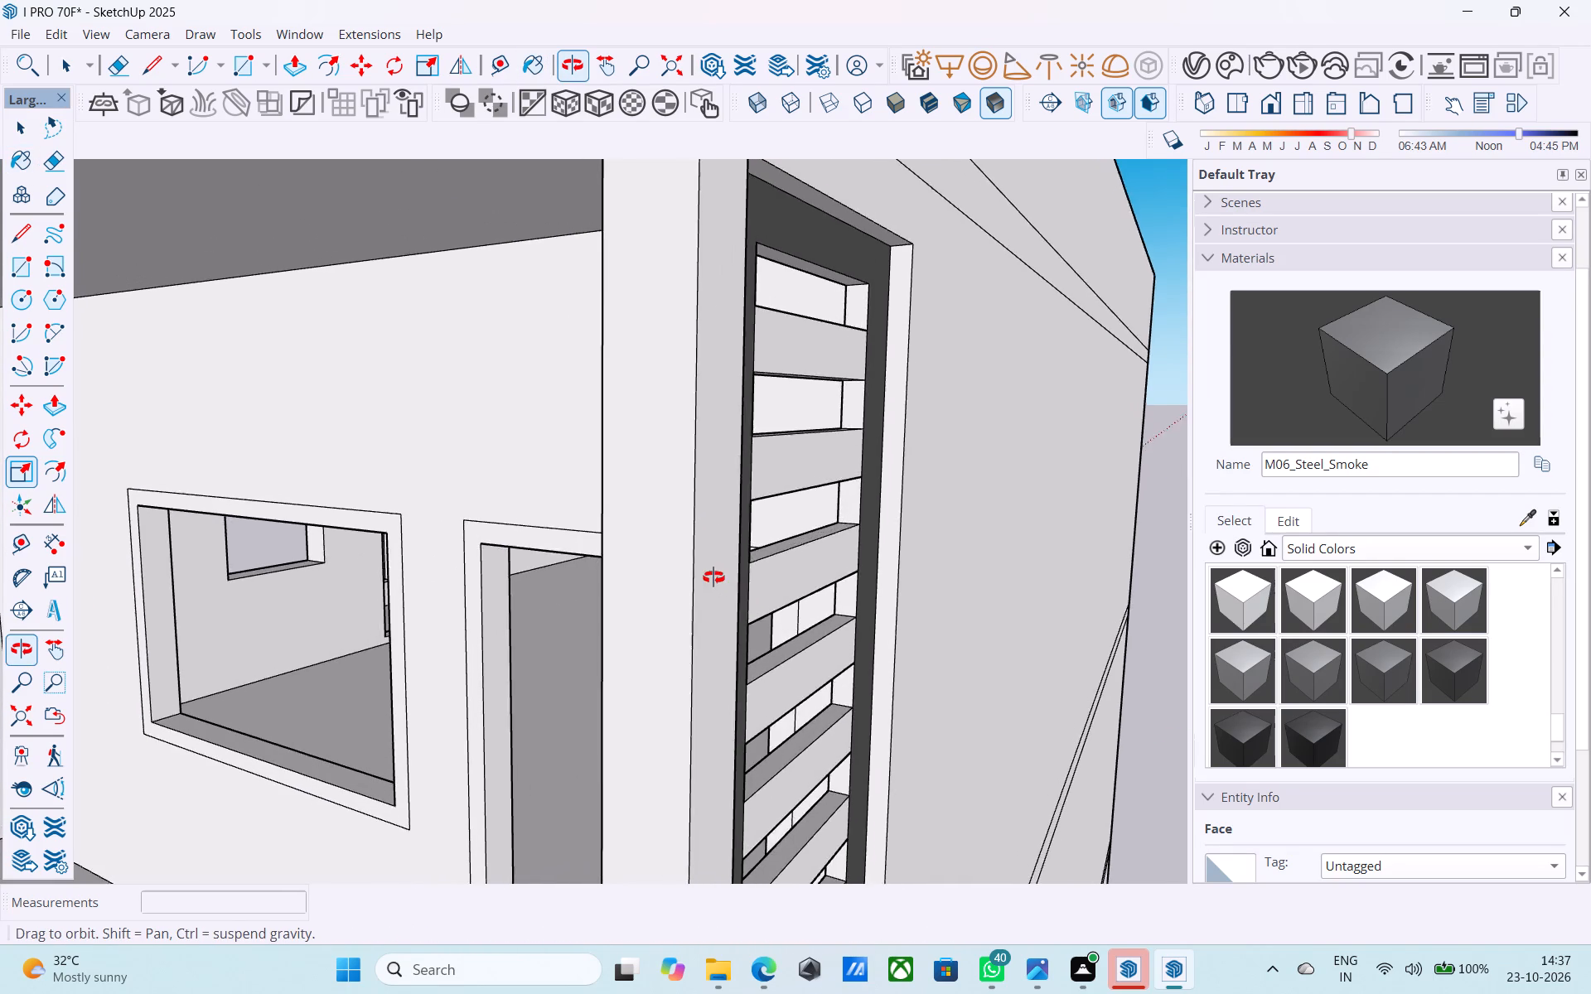
{"action": "middle_click_drag", "start_coordinate": [713, 577], "coordinate": [428, 634], "text": "shift"}
{"action": "scroll", "coordinate": [390, 562], "scroll_direction": "down", "scroll_amount": 6}
{"action": "middle_click_drag", "start_coordinate": [737, 467], "coordinate": [683, 454]}
{"action": "scroll", "coordinate": [567, 573], "scroll_direction": "up", "scroll_amount": 4}
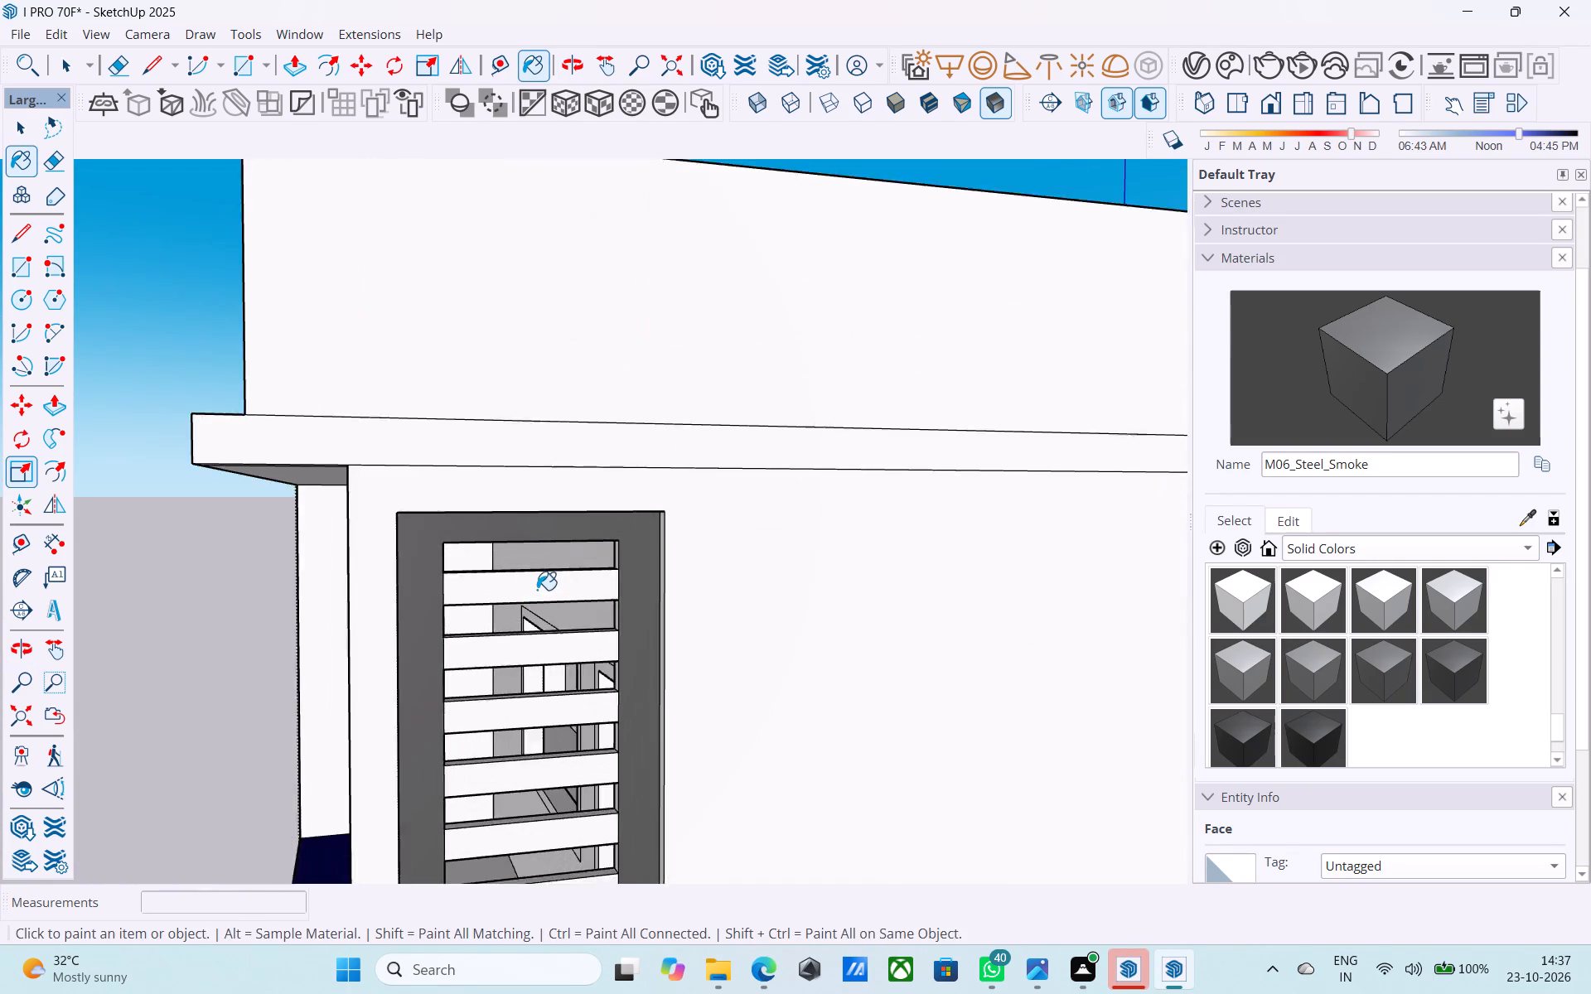
{"action": "scroll", "coordinate": [537, 590], "scroll_direction": "up", "scroll_amount": 5}
{"action": "left_click", "coordinate": [520, 591]}
{"action": "middle_click_drag", "start_coordinate": [549, 635], "coordinate": [581, 422], "text": "shift"}
{"action": "left_click", "coordinate": [602, 359]}
{"action": "left_click", "coordinate": [591, 276]}
{"action": "middle_click_drag", "start_coordinate": [591, 276], "coordinate": [579, 478], "text": "shift"}
{"action": "left_click", "coordinate": [584, 386]}
{"action": "scroll", "coordinate": [583, 543], "scroll_direction": "up", "scroll_amount": 1, "text": "shift"}
{"action": "middle_click_drag", "start_coordinate": [583, 543], "coordinate": [578, 411], "text": "shift"}
{"action": "left_click", "coordinate": [593, 537]}
{"action": "middle_click_drag", "start_coordinate": [573, 531], "coordinate": [609, 345], "text": "shift"}
{"action": "scroll", "coordinate": [608, 354], "scroll_direction": "up", "scroll_amount": 1, "text": "shift"}
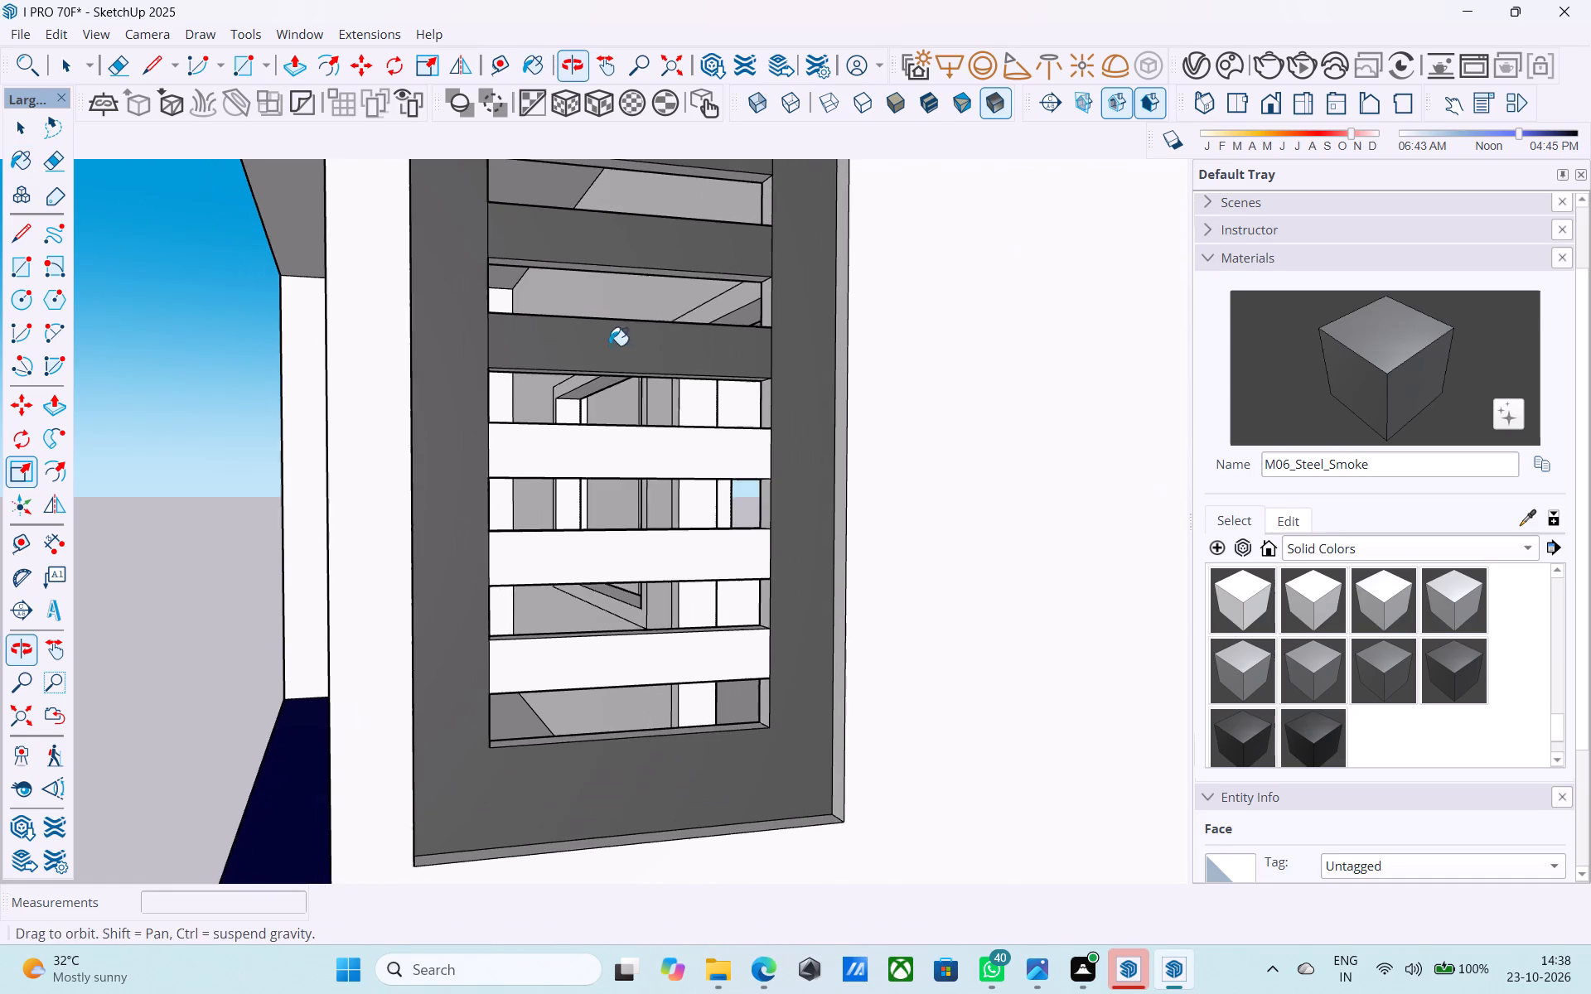
{"action": "left_click", "coordinate": [601, 445]}
{"action": "left_click", "coordinate": [593, 557]}
{"action": "left_click", "coordinate": [589, 644]}
Paint the outer faces of the lower panel's eight horizontal slats with M06_Steel_Smoke.
{"action": "middle_click_drag", "start_coordinate": [487, 565], "coordinate": [1095, 577], "text": "shift"}
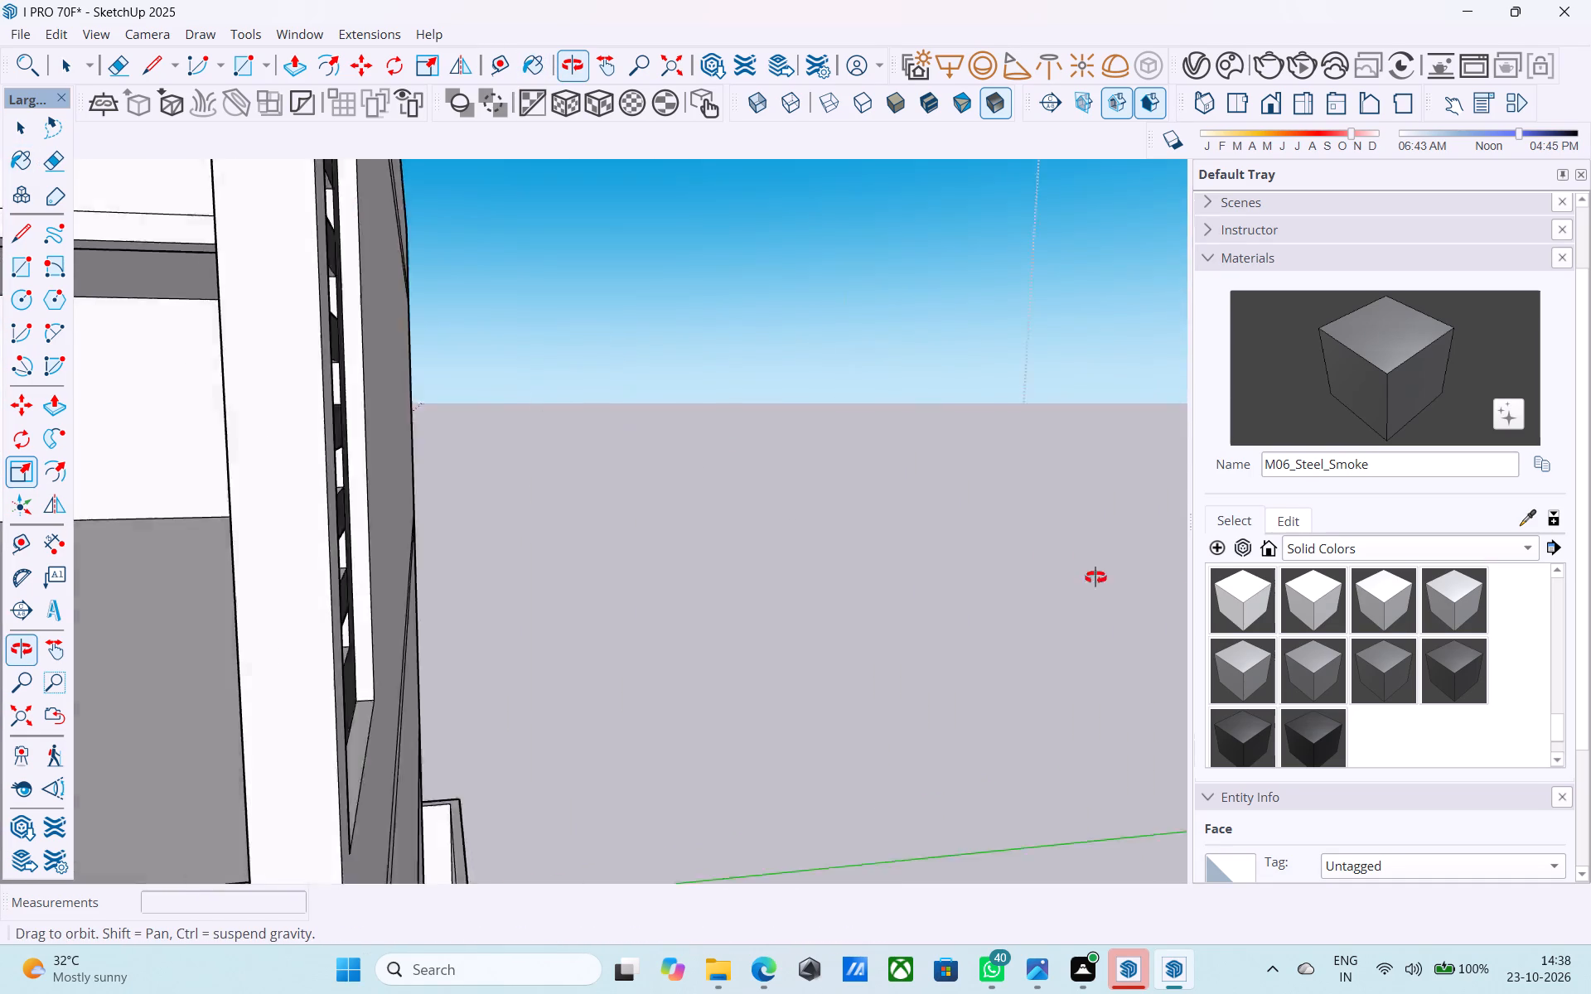
{"action": "middle_click_drag", "start_coordinate": [1095, 577], "coordinate": [1261, 566], "text": "shift"}
{"action": "scroll", "coordinate": [728, 465], "scroll_direction": "down", "scroll_amount": 6}
{"action": "middle_click_drag", "start_coordinate": [628, 495], "coordinate": [612, 287]}
{"action": "scroll", "coordinate": [609, 486], "scroll_direction": "up", "scroll_amount": 5}
{"action": "middle_click_drag", "start_coordinate": [617, 506], "coordinate": [312, 505]}
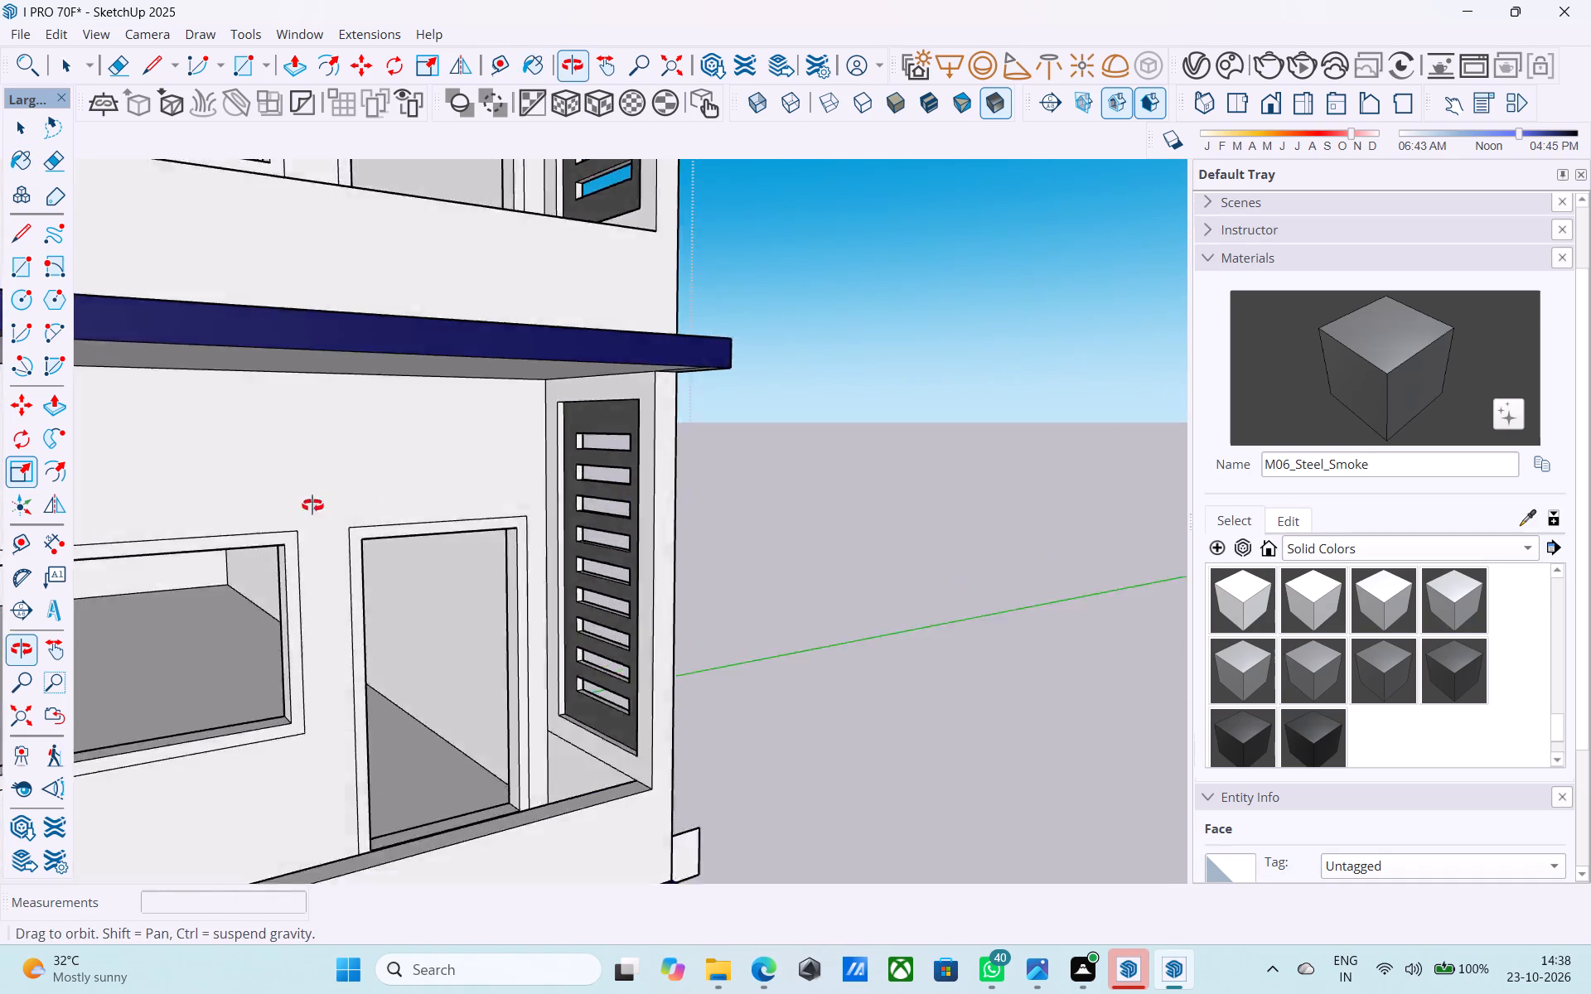
{"action": "middle_click_drag", "start_coordinate": [312, 505], "coordinate": [52, 521]}
{"action": "scroll", "coordinate": [121, 505], "scroll_direction": "up", "scroll_amount": 1}
{"action": "middle_click_drag", "start_coordinate": [522, 535], "coordinate": [254, 551], "text": "shift"}
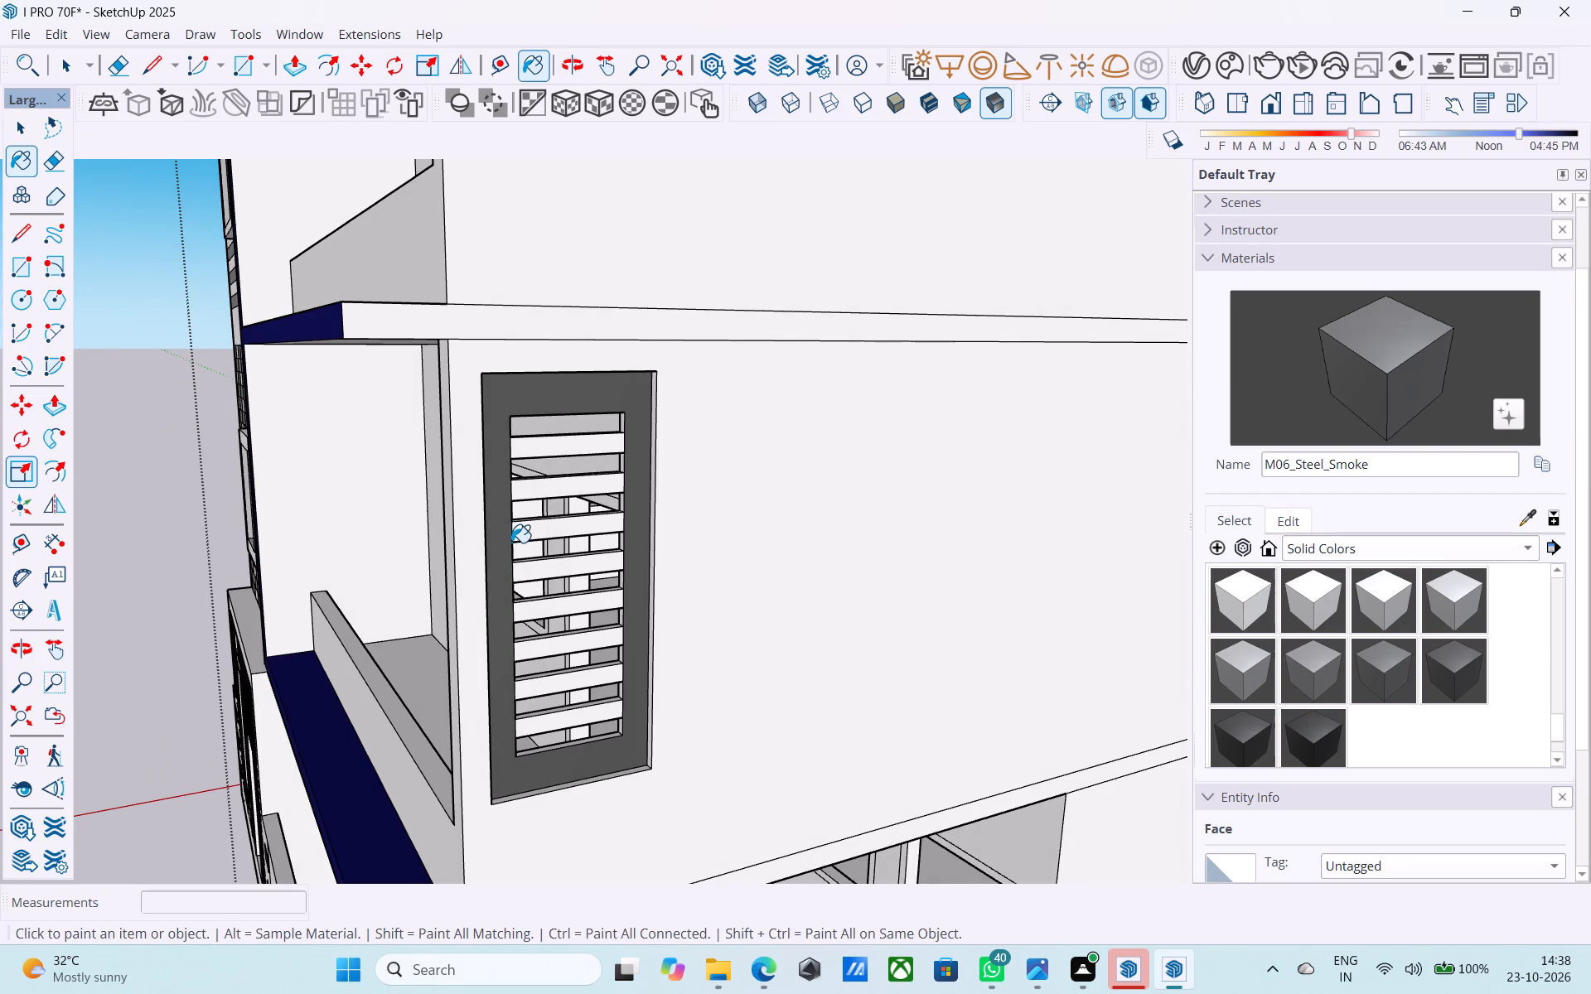
{"action": "scroll", "coordinate": [492, 510], "scroll_direction": "down", "scroll_amount": 3}
{"action": "scroll", "coordinate": [526, 595], "scroll_direction": "up", "scroll_amount": 7}
{"action": "scroll", "coordinate": [529, 594], "scroll_direction": "down", "scroll_amount": 5}
{"action": "scroll", "coordinate": [563, 704], "scroll_direction": "up", "scroll_amount": 5}
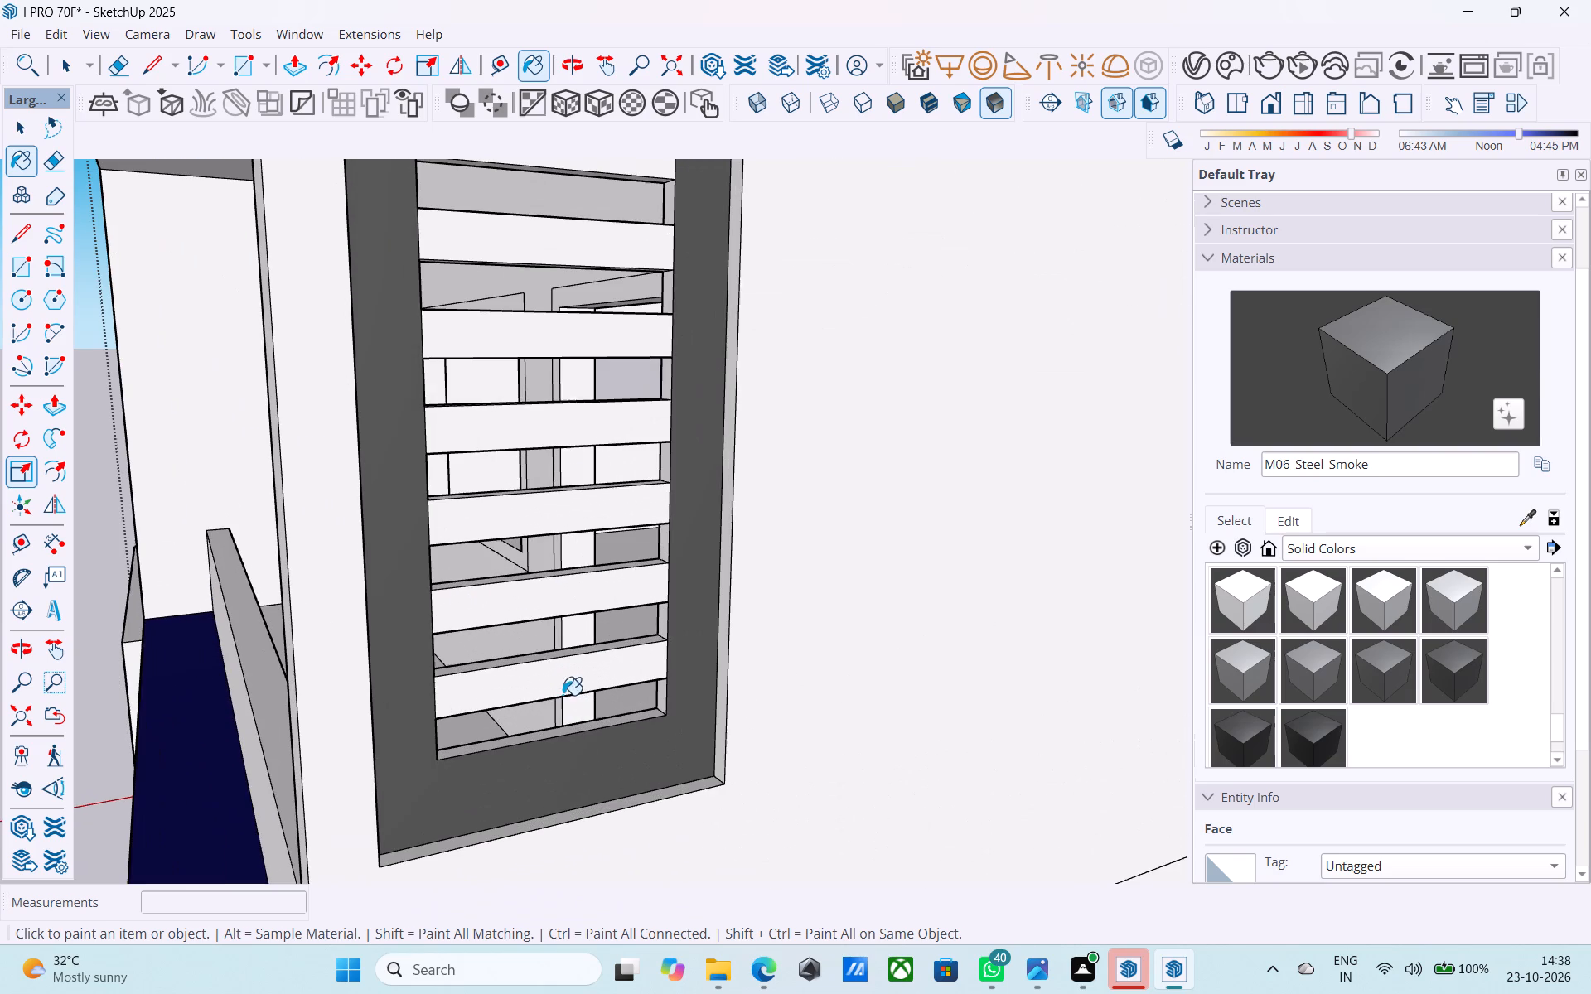
{"action": "left_click", "coordinate": [560, 688]}
{"action": "left_click", "coordinate": [538, 606]}
{"action": "left_click", "coordinate": [520, 521]}
{"action": "left_click", "coordinate": [518, 442]}
{"action": "middle_click_drag", "start_coordinate": [516, 415], "coordinate": [516, 435]}
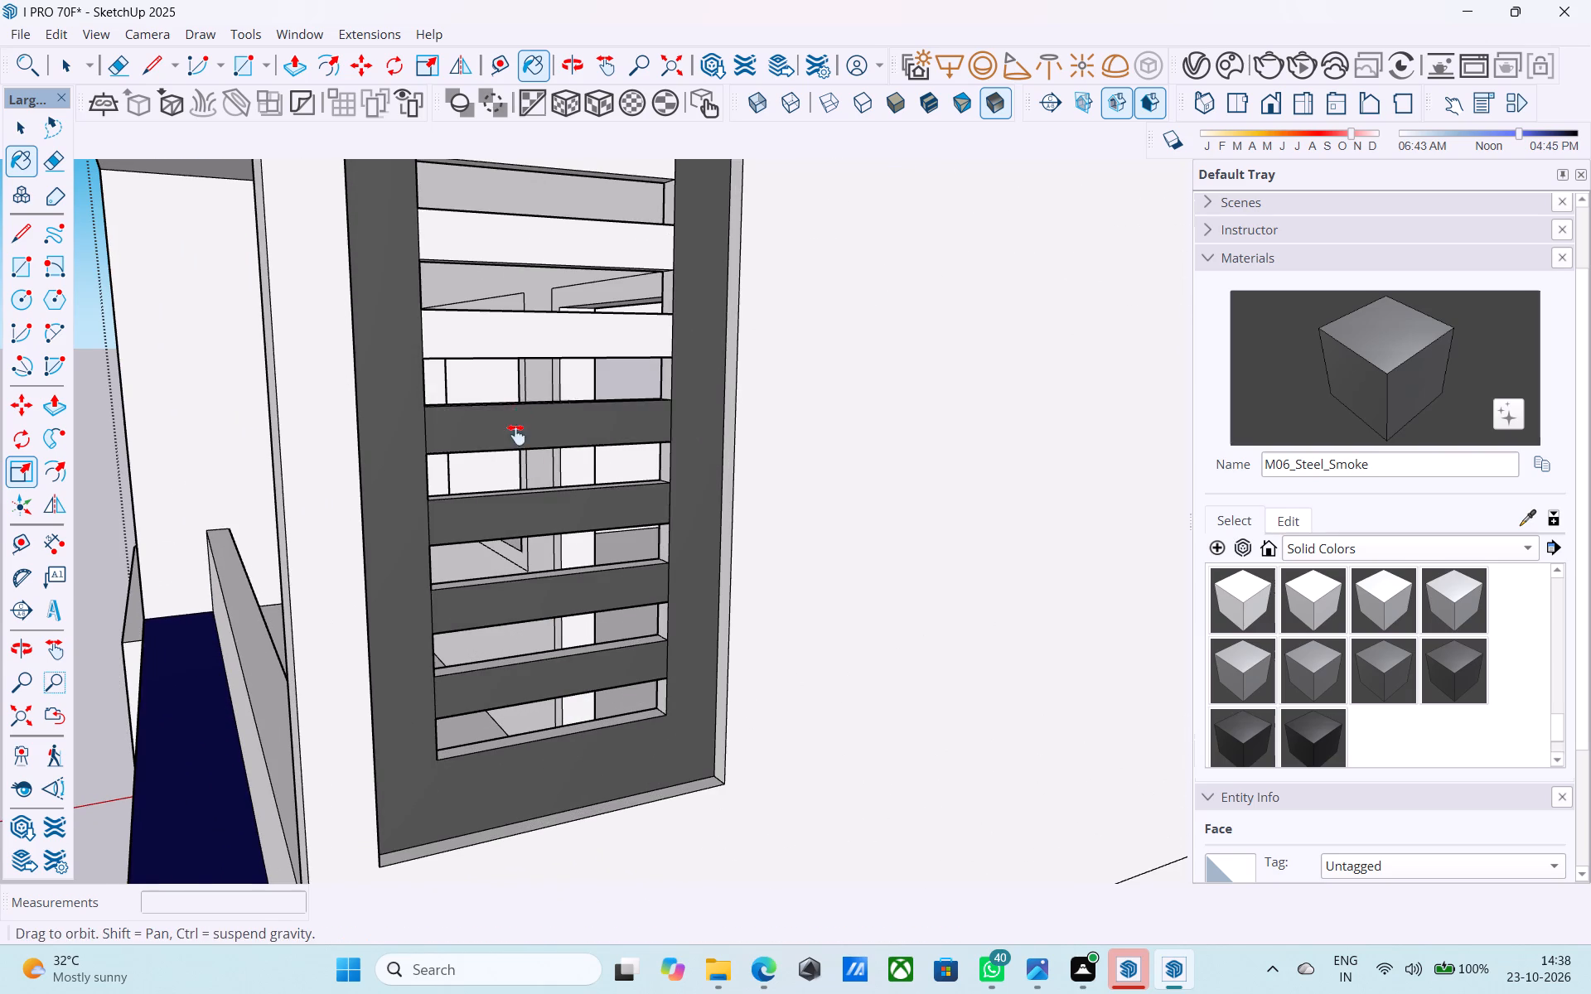
{"action": "middle_click_drag", "start_coordinate": [516, 435], "coordinate": [450, 718]}
{"action": "left_click", "coordinate": [431, 634]}
{"action": "left_click", "coordinate": [418, 575]}
{"action": "left_click", "coordinate": [396, 475]}
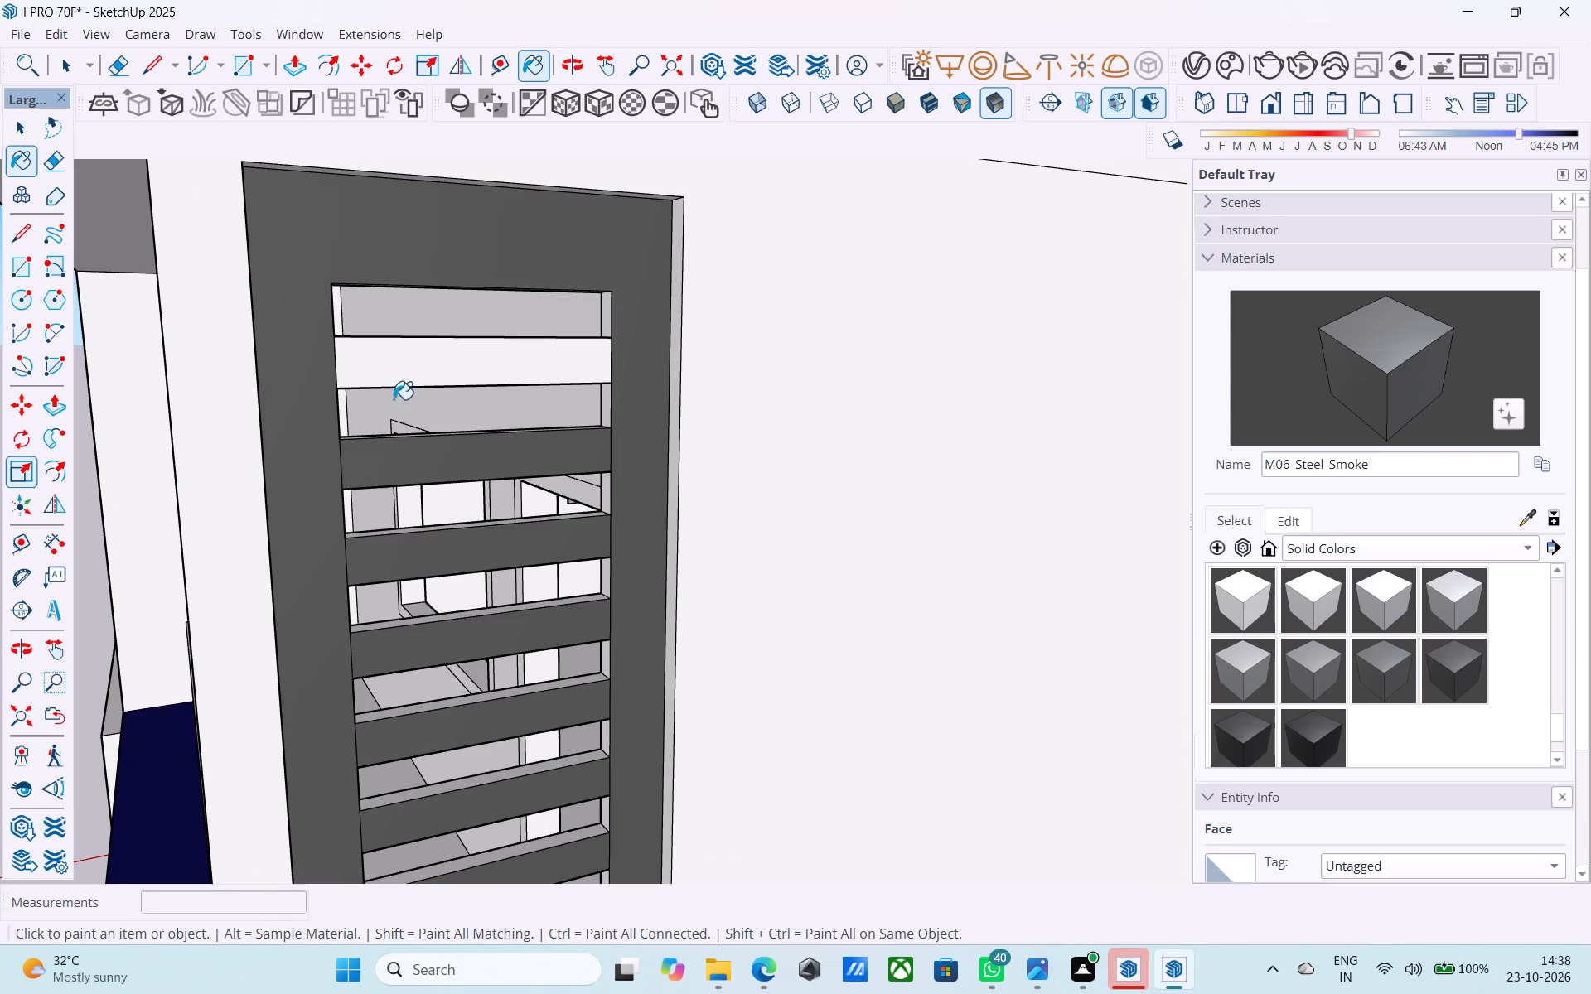
{"action": "left_click", "coordinate": [399, 352]}
Save the model with the painted balcony panels.
{"action": "scroll", "coordinate": [409, 388], "scroll_direction": "down", "scroll_amount": 10}
{"action": "middle_click_drag", "start_coordinate": [418, 455], "coordinate": [901, 574]}
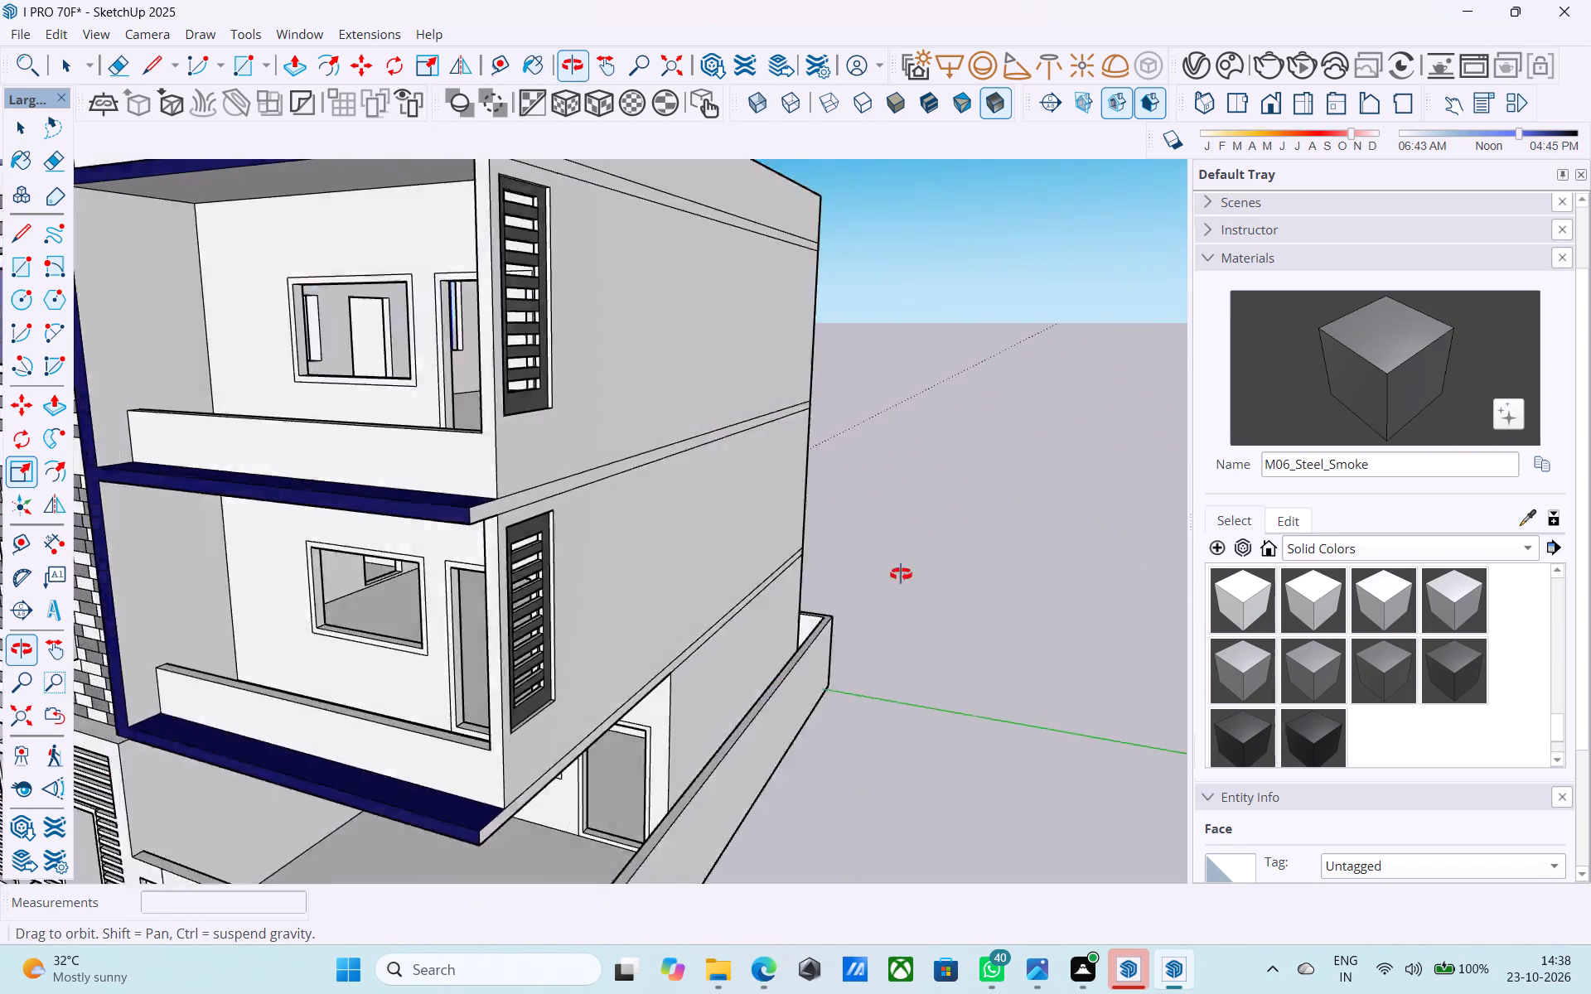
{"action": "middle_click_drag", "start_coordinate": [901, 574], "coordinate": [925, 567]}
{"action": "scroll", "coordinate": [931, 509], "scroll_direction": "down", "scroll_amount": 6}
{"action": "scroll", "coordinate": [847, 511], "scroll_direction": "down", "scroll_amount": 1}
{"action": "middle_click_drag", "start_coordinate": [840, 515], "coordinate": [980, 627], "text": "shift"}
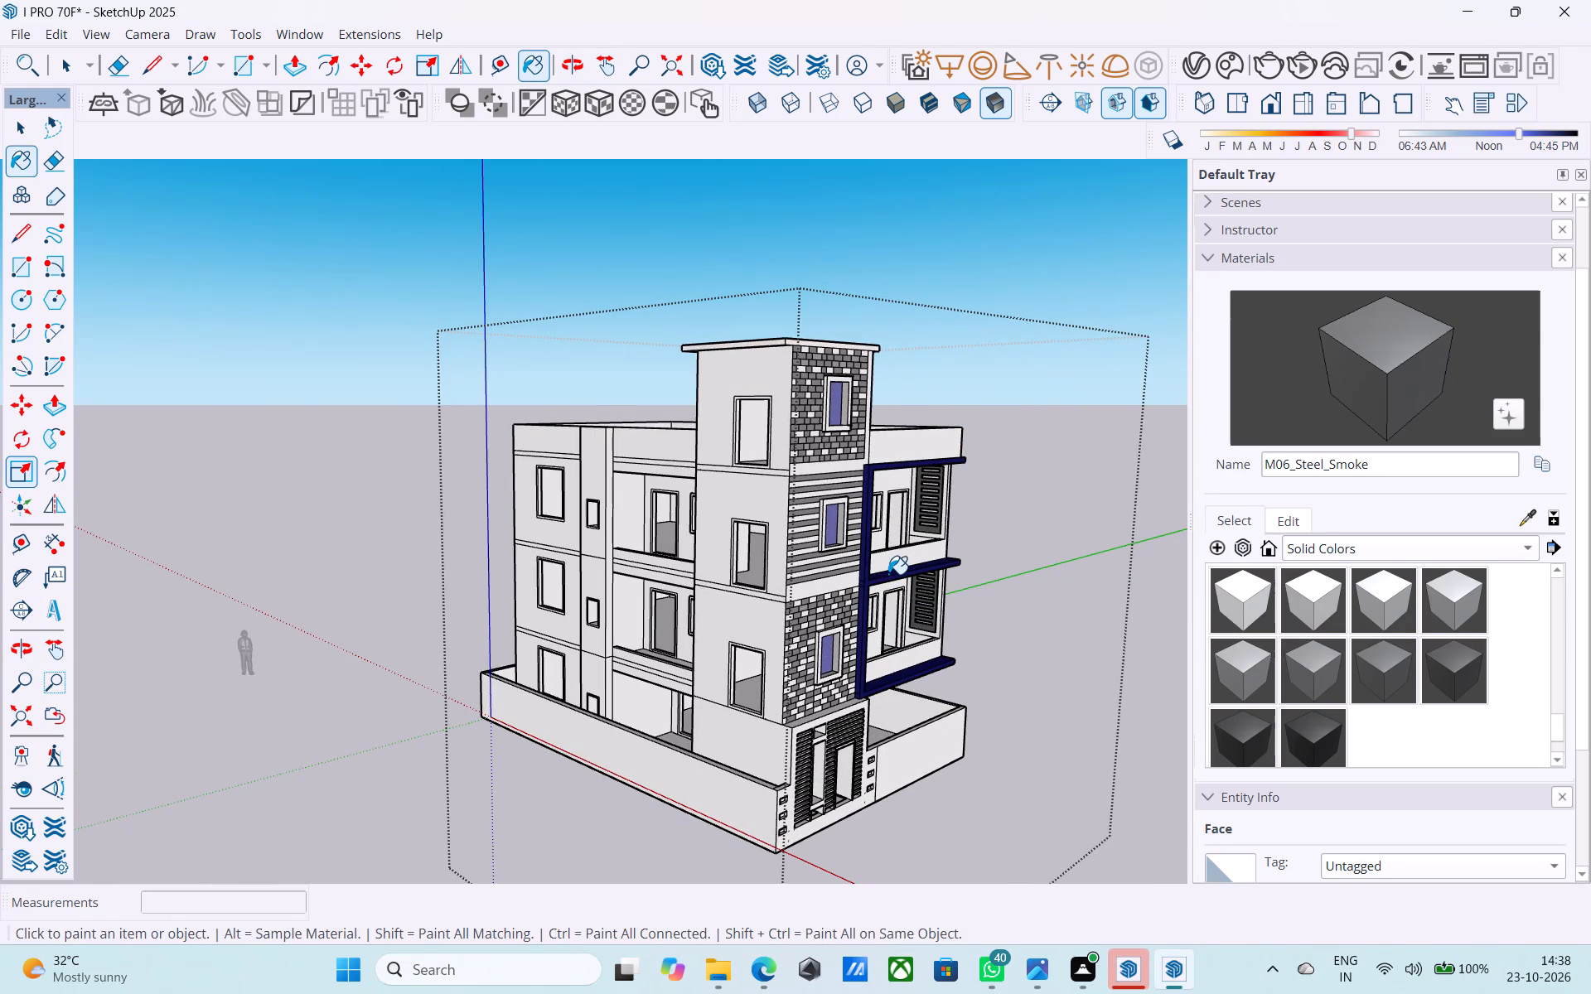
{"action": "middle_click_drag", "start_coordinate": [888, 574], "coordinate": [768, 610]}
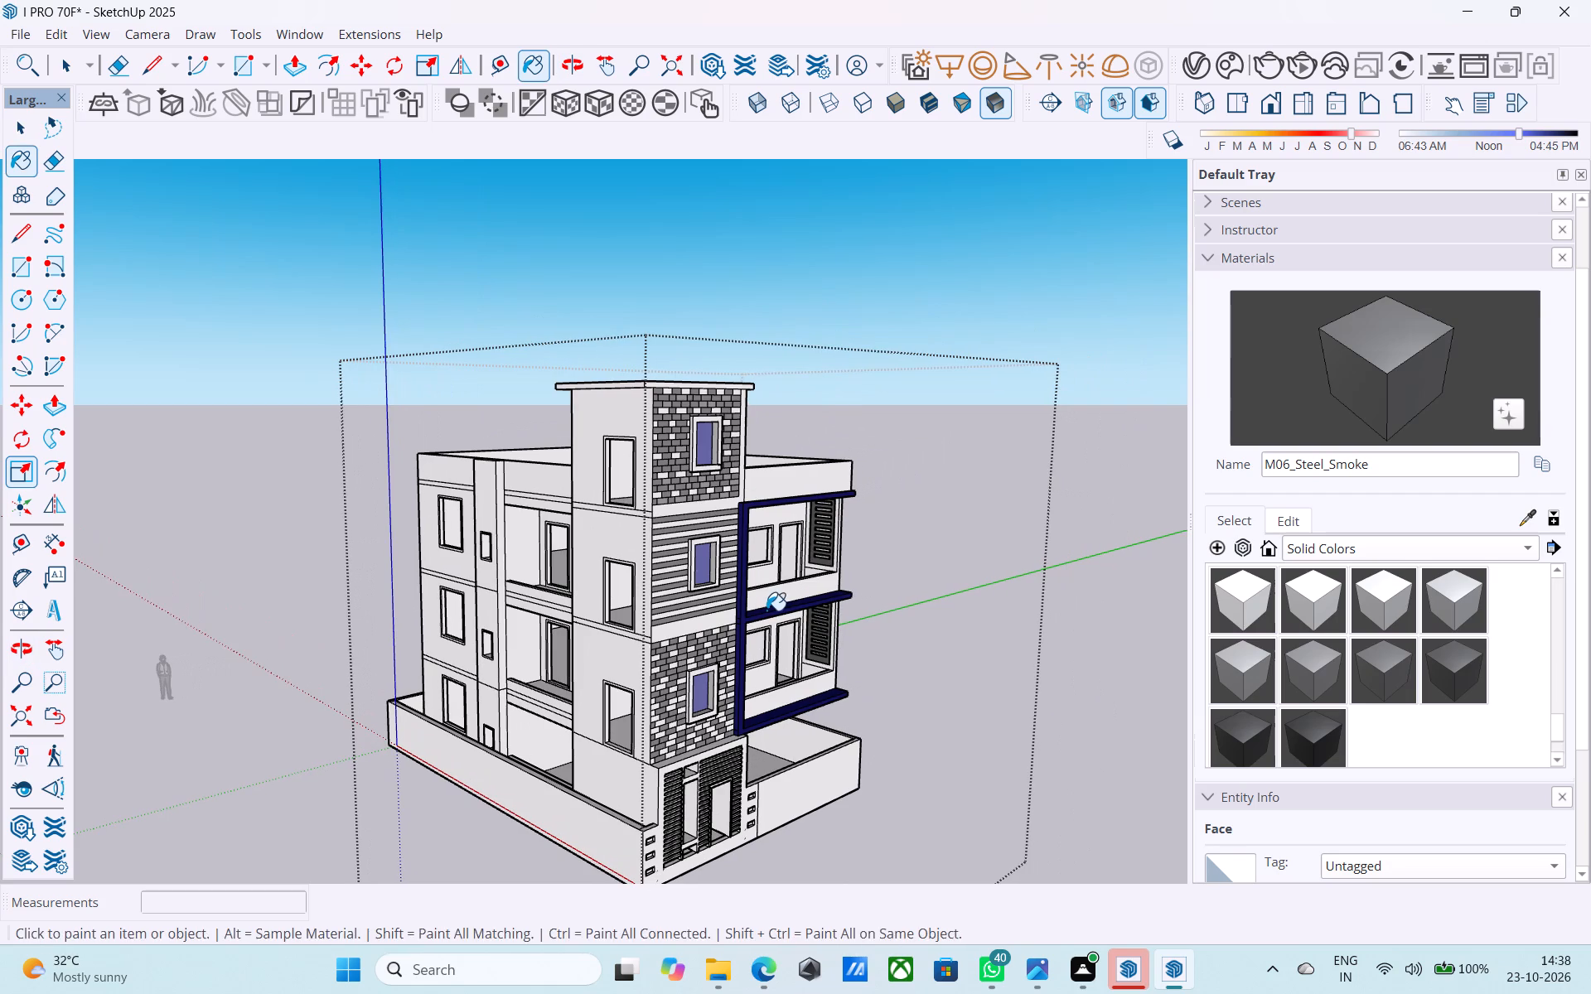
{"action": "key", "text": "ctrl+s"}
{"action": "key", "text": "space"}
Push/Pull the front edge of the tower's roof slab 2' outward above the brick-clad face.
{"action": "middle_click_drag", "start_coordinate": [759, 604], "coordinate": [490, 581]}
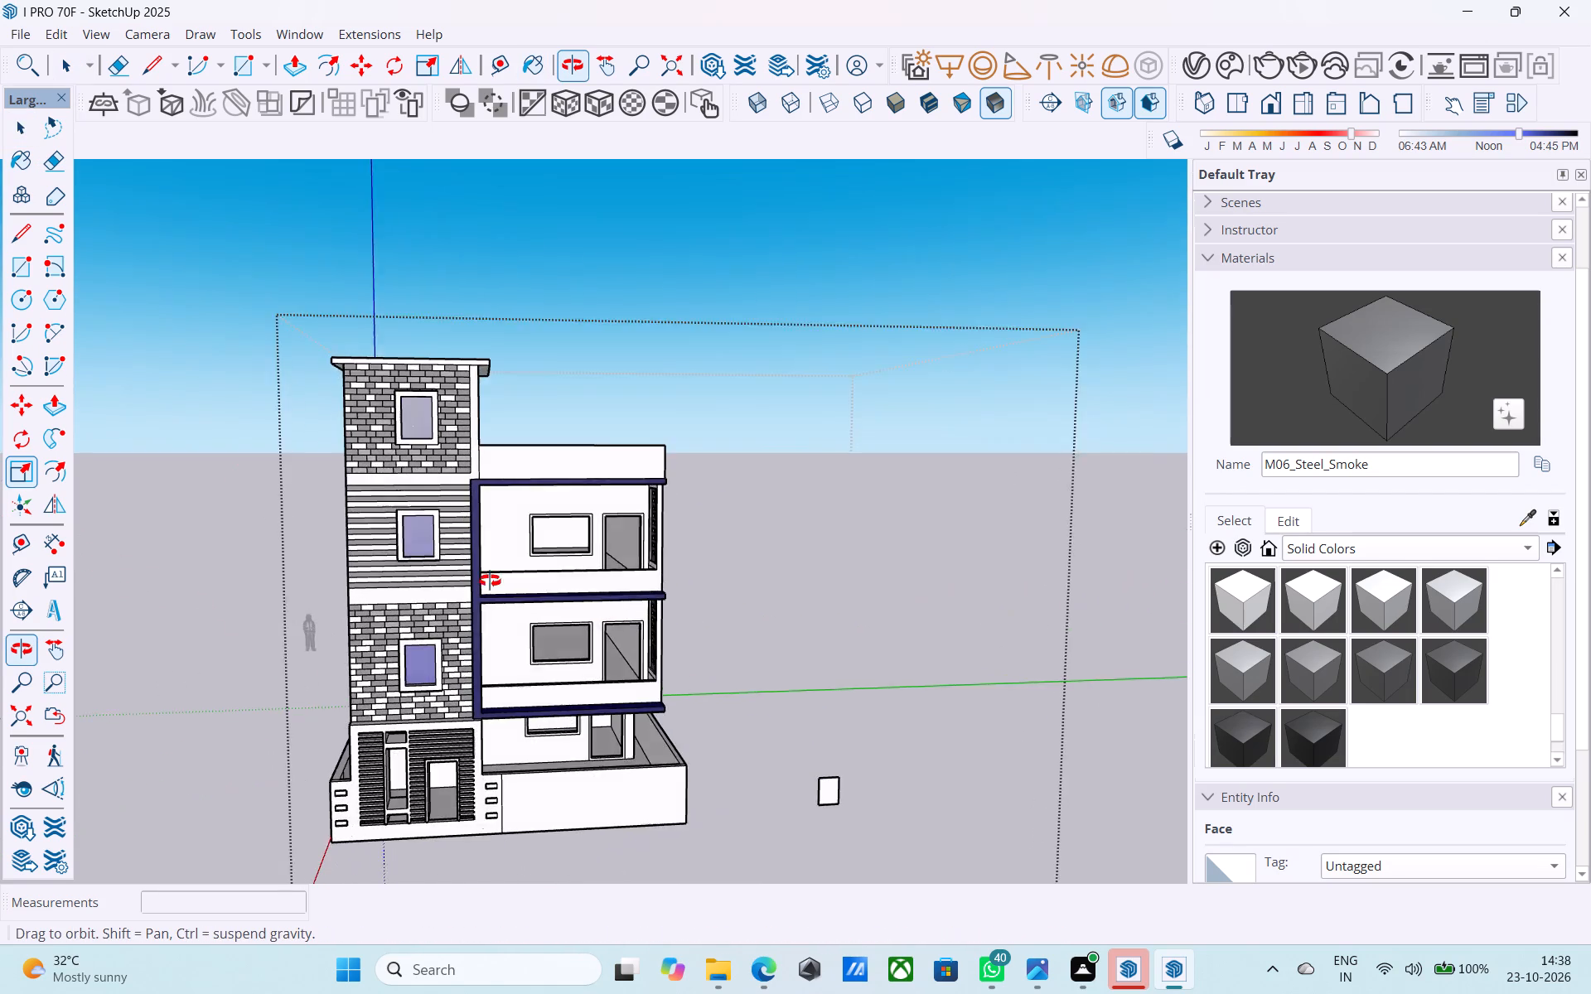
{"action": "middle_click_drag", "start_coordinate": [490, 581], "coordinate": [492, 570]}
{"action": "scroll", "coordinate": [492, 570], "scroll_direction": "up", "scroll_amount": 4}
{"action": "scroll", "coordinate": [492, 570], "scroll_direction": "down", "scroll_amount": 3}
{"action": "middle_click_drag", "start_coordinate": [492, 570], "coordinate": [608, 561]}
{"action": "scroll", "coordinate": [471, 303], "scroll_direction": "up", "scroll_amount": 7}
{"action": "middle_click_drag", "start_coordinate": [438, 391], "coordinate": [515, 661]}
{"action": "scroll", "coordinate": [317, 326], "scroll_direction": "up", "scroll_amount": 2}
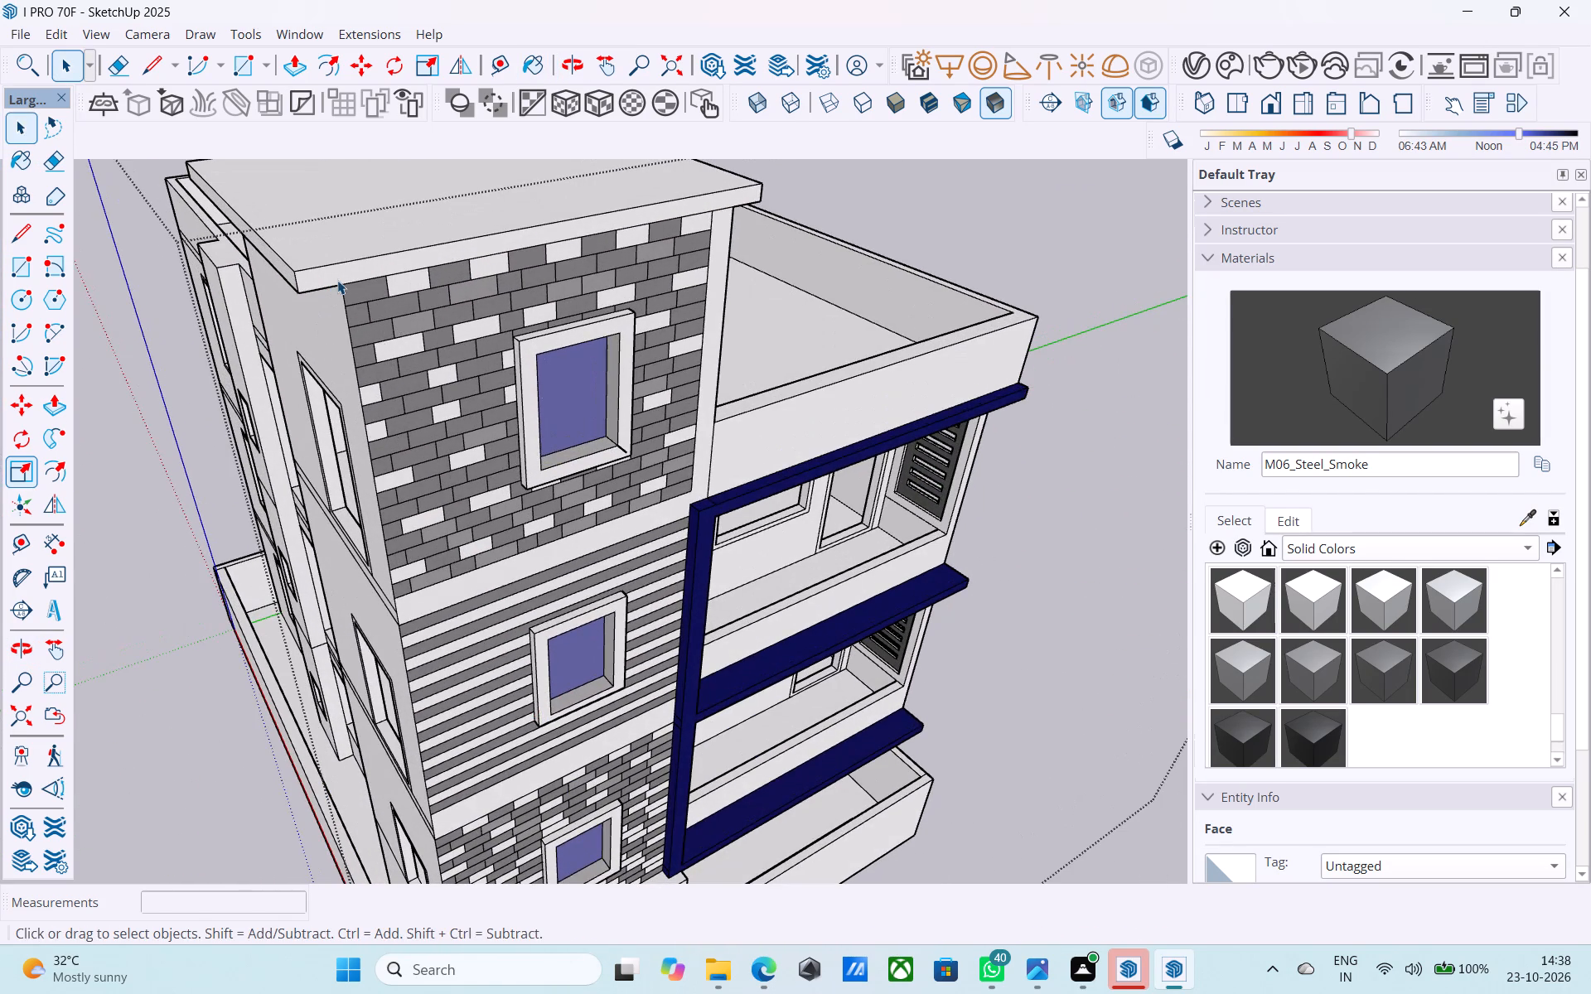
{"action": "left_click", "coordinate": [339, 276]}
{"action": "key", "text": "p"}
{"action": "left_click", "coordinate": [339, 276]}
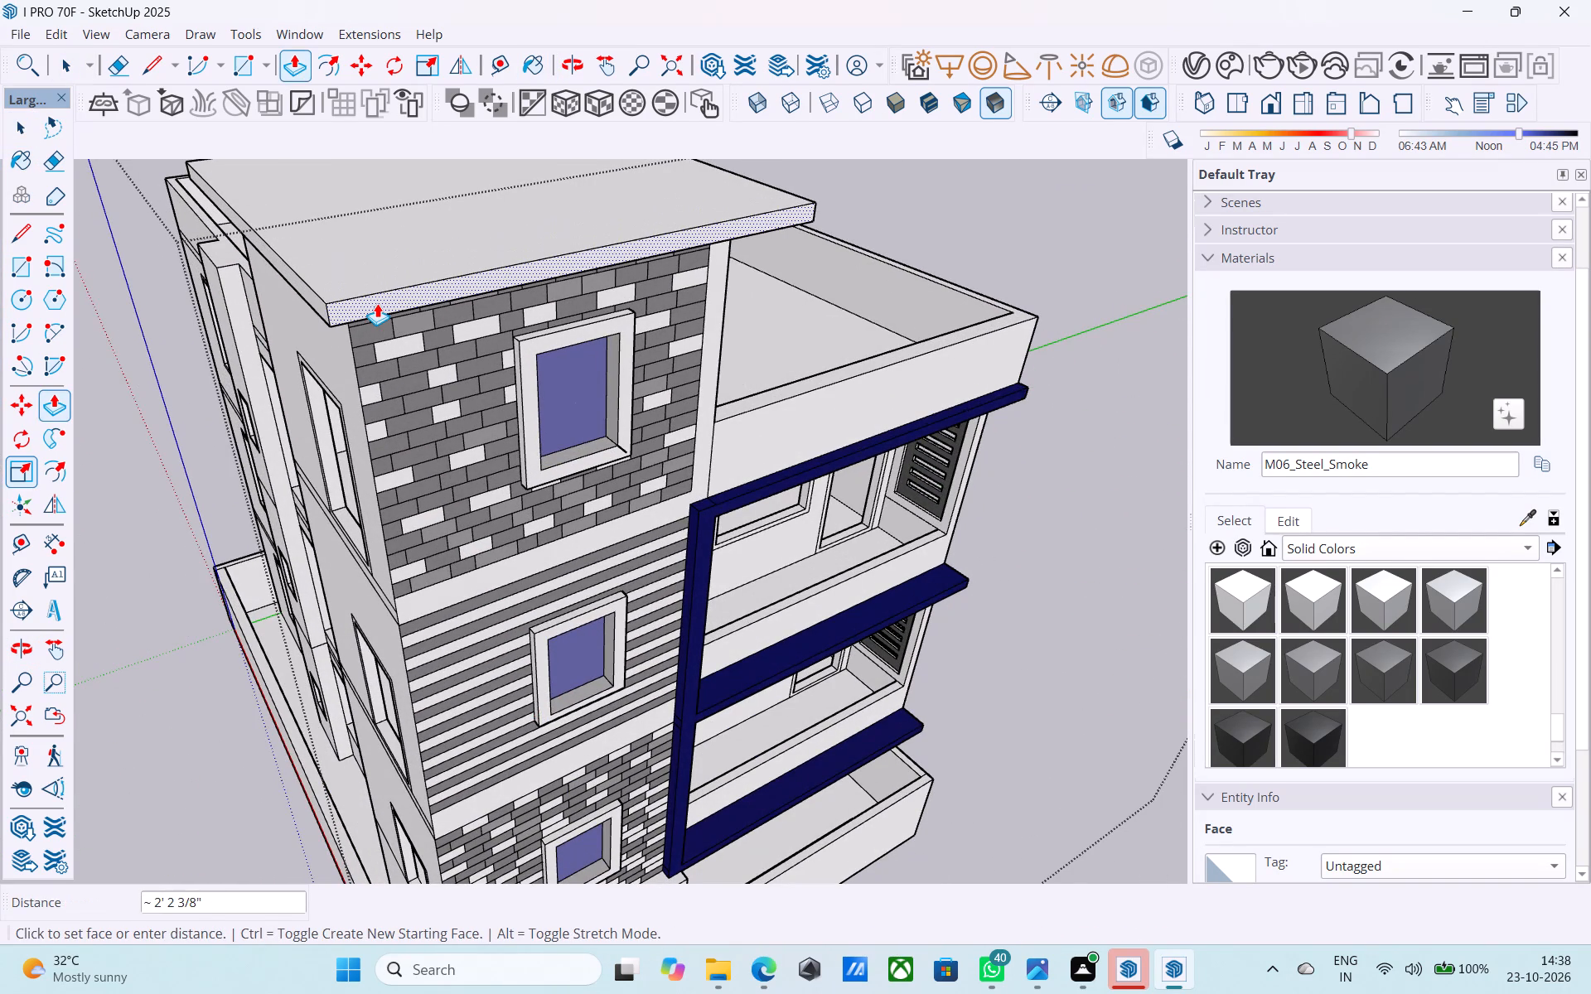
{"action": "key", "text": "2"}
{"action": "key", "text": "apostrophe"}
{"action": "key", "text": "Return"}
{"action": "key", "text": "space"}
{"action": "middle_click_drag", "start_coordinate": [381, 316], "coordinate": [637, 89]}
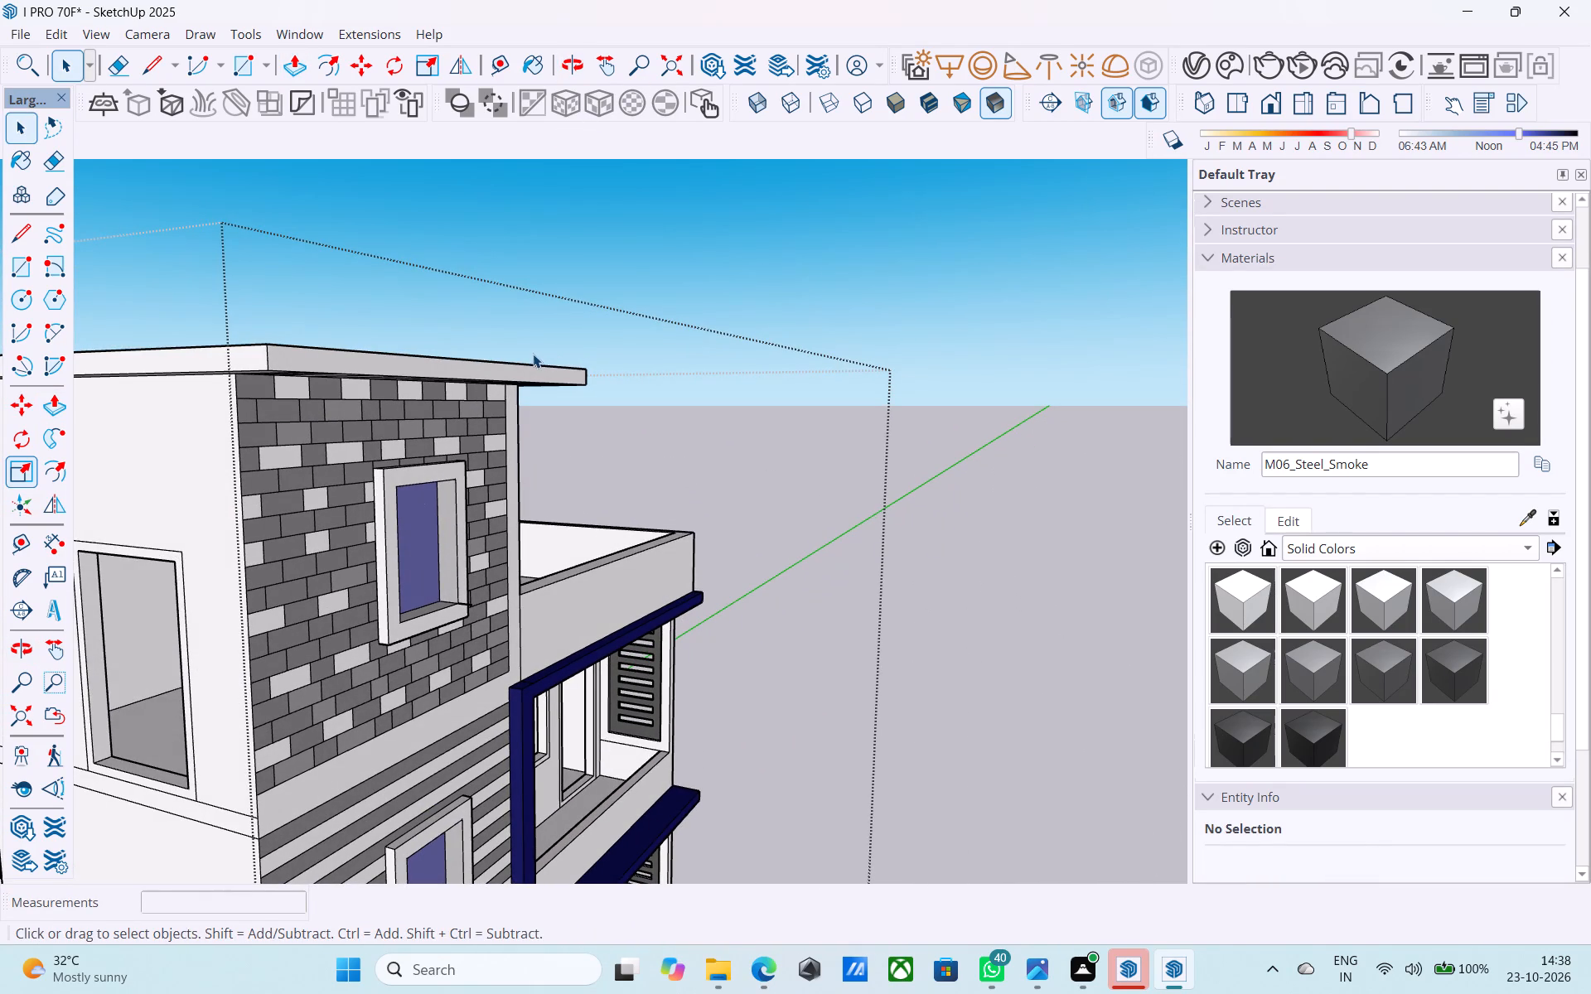
Erase the dividing lines across the underside of the tower roof slab's front overhang.
{"action": "middle_click_drag", "start_coordinate": [532, 354], "coordinate": [461, 210]}
{"action": "middle_click_drag", "start_coordinate": [594, 461], "coordinate": [539, 431]}
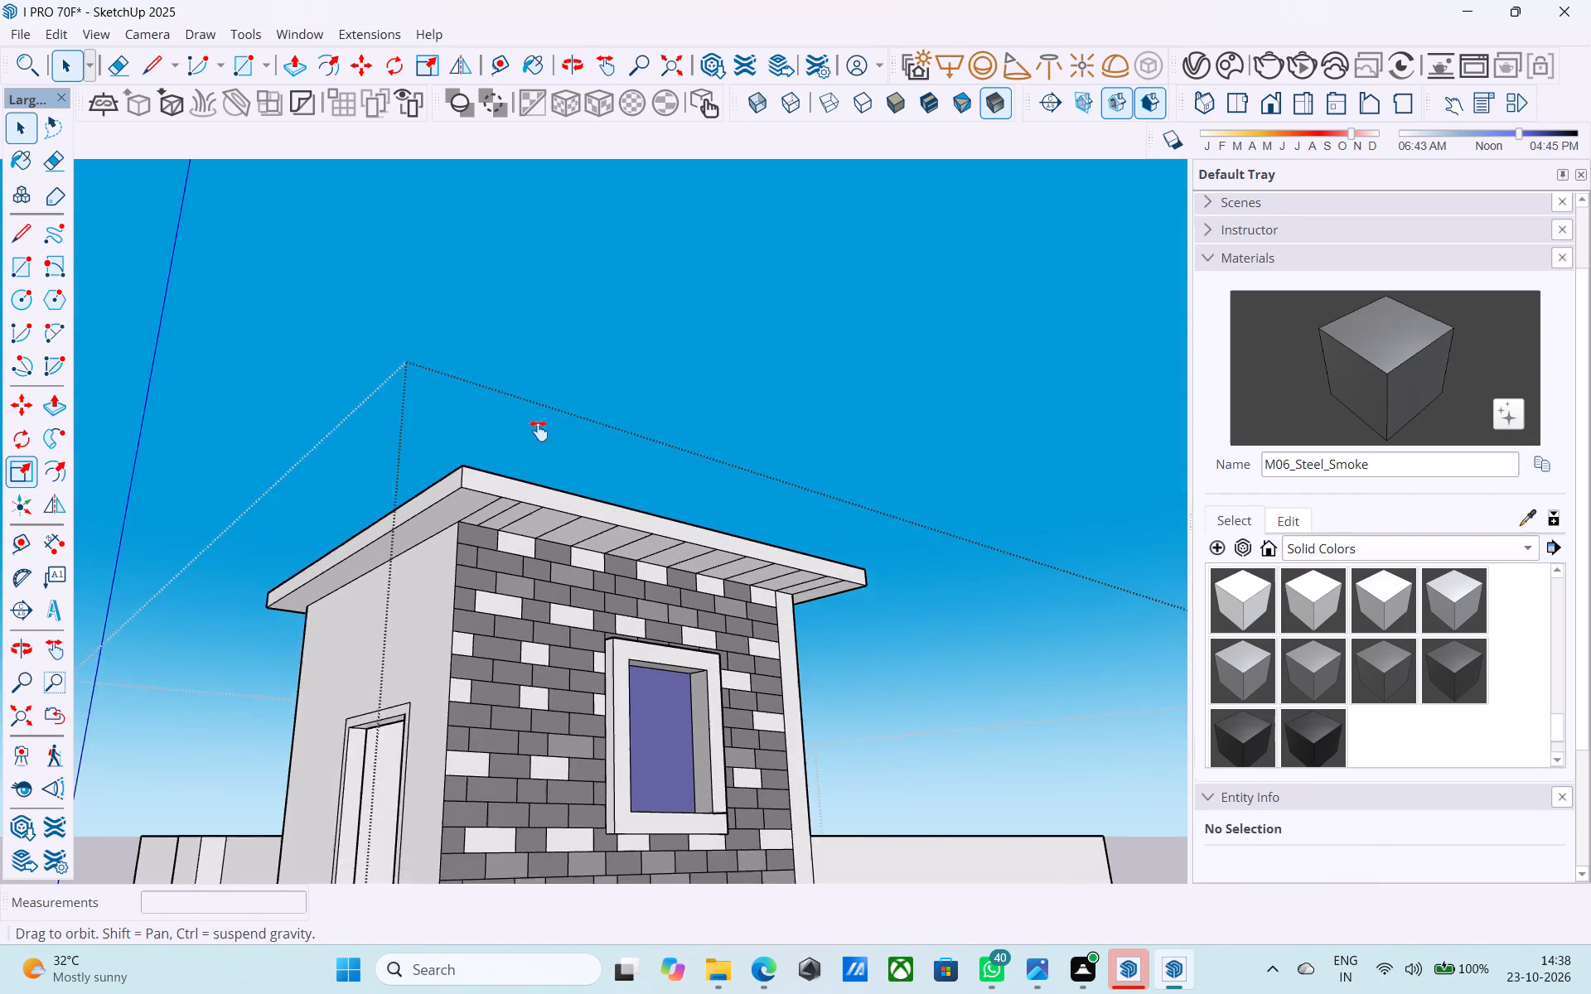
{"action": "middle_click_drag", "start_coordinate": [539, 431], "coordinate": [510, 321]}
{"action": "scroll", "coordinate": [542, 430], "scroll_direction": "up", "scroll_amount": 1}
{"action": "middle_click_drag", "start_coordinate": [542, 430], "coordinate": [499, 402]}
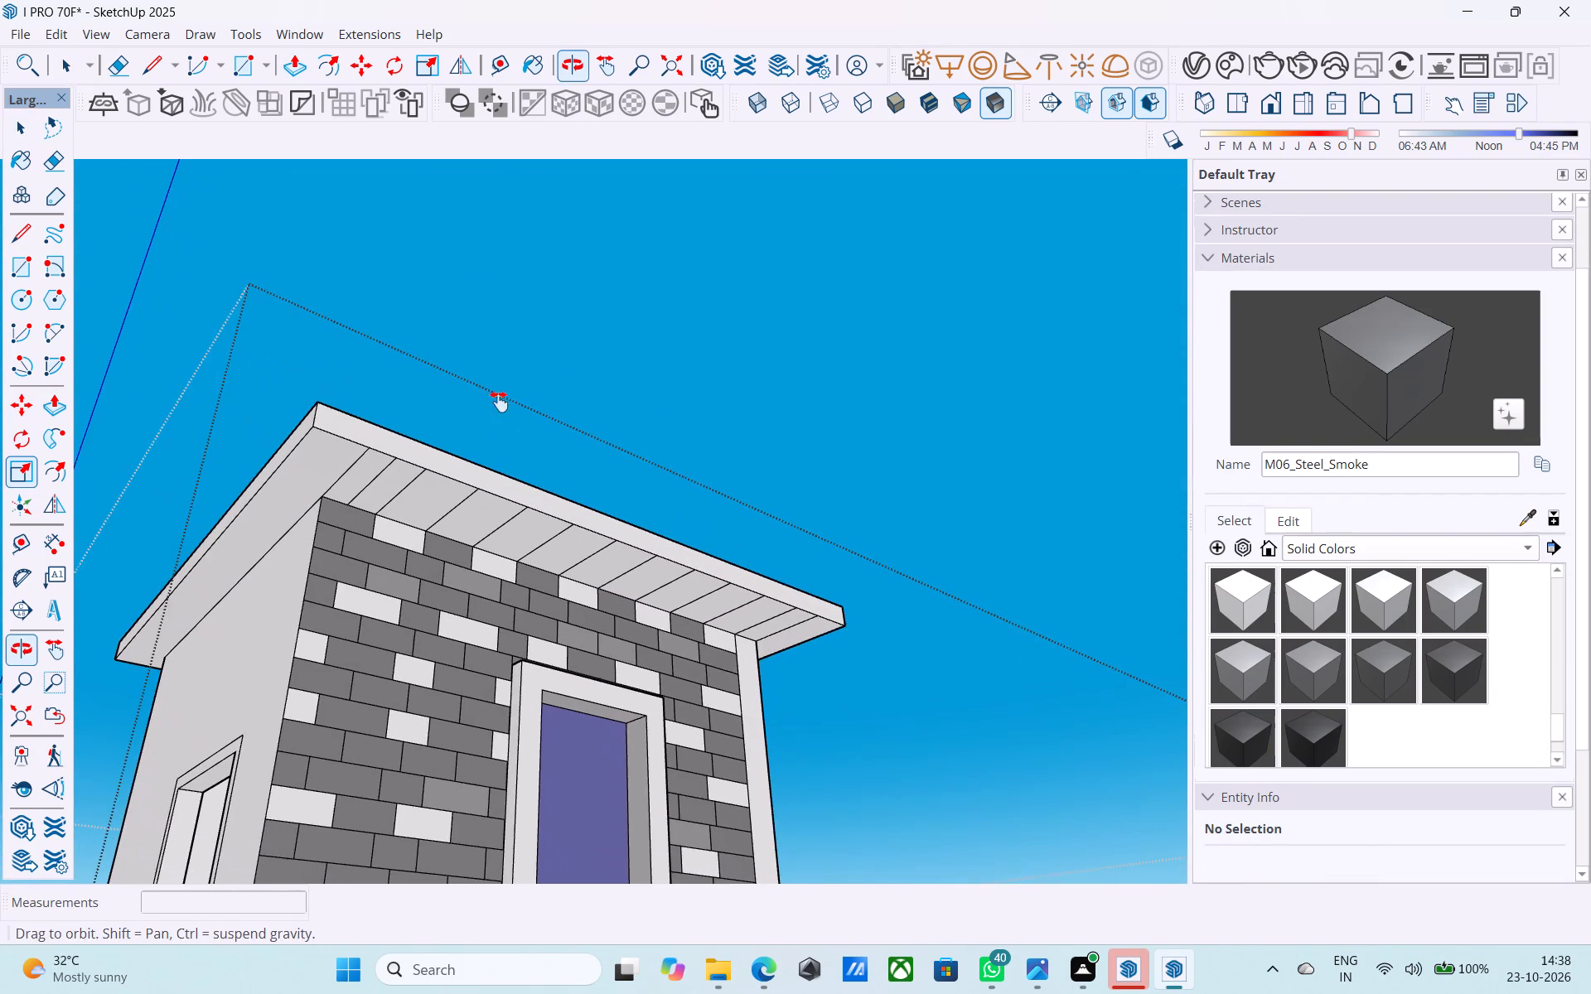
{"action": "middle_click_drag", "start_coordinate": [499, 402], "coordinate": [502, 401]}
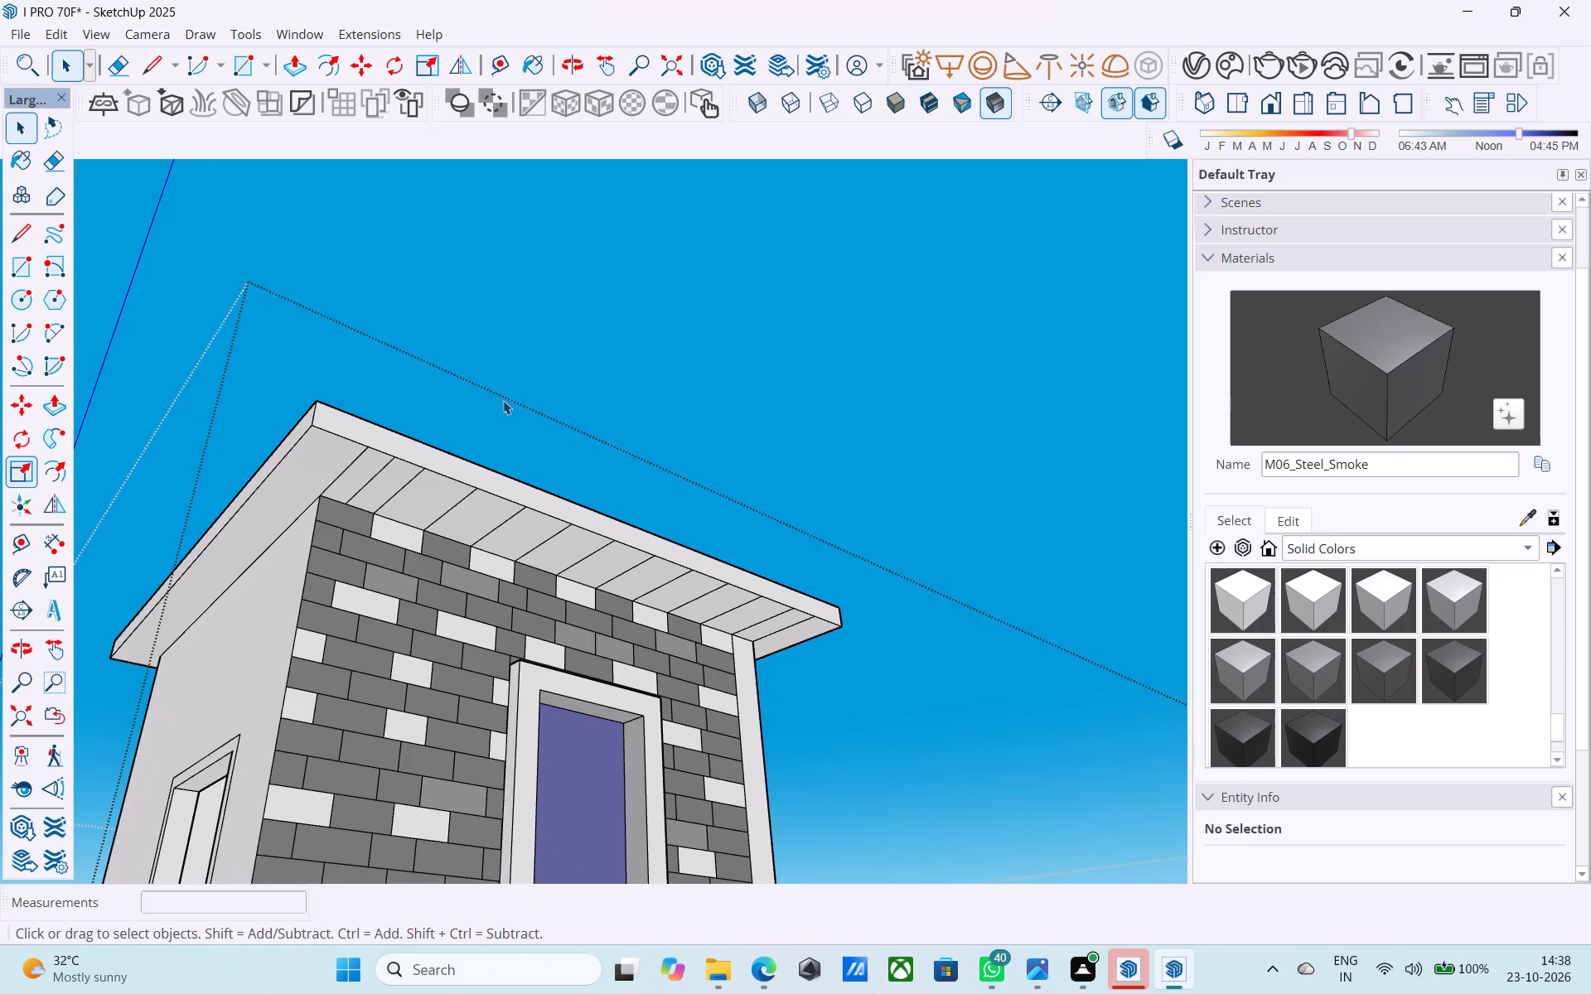
{"action": "key", "text": "e"}
{"action": "left_click_drag", "start_coordinate": [334, 456], "coordinate": [352, 465]}
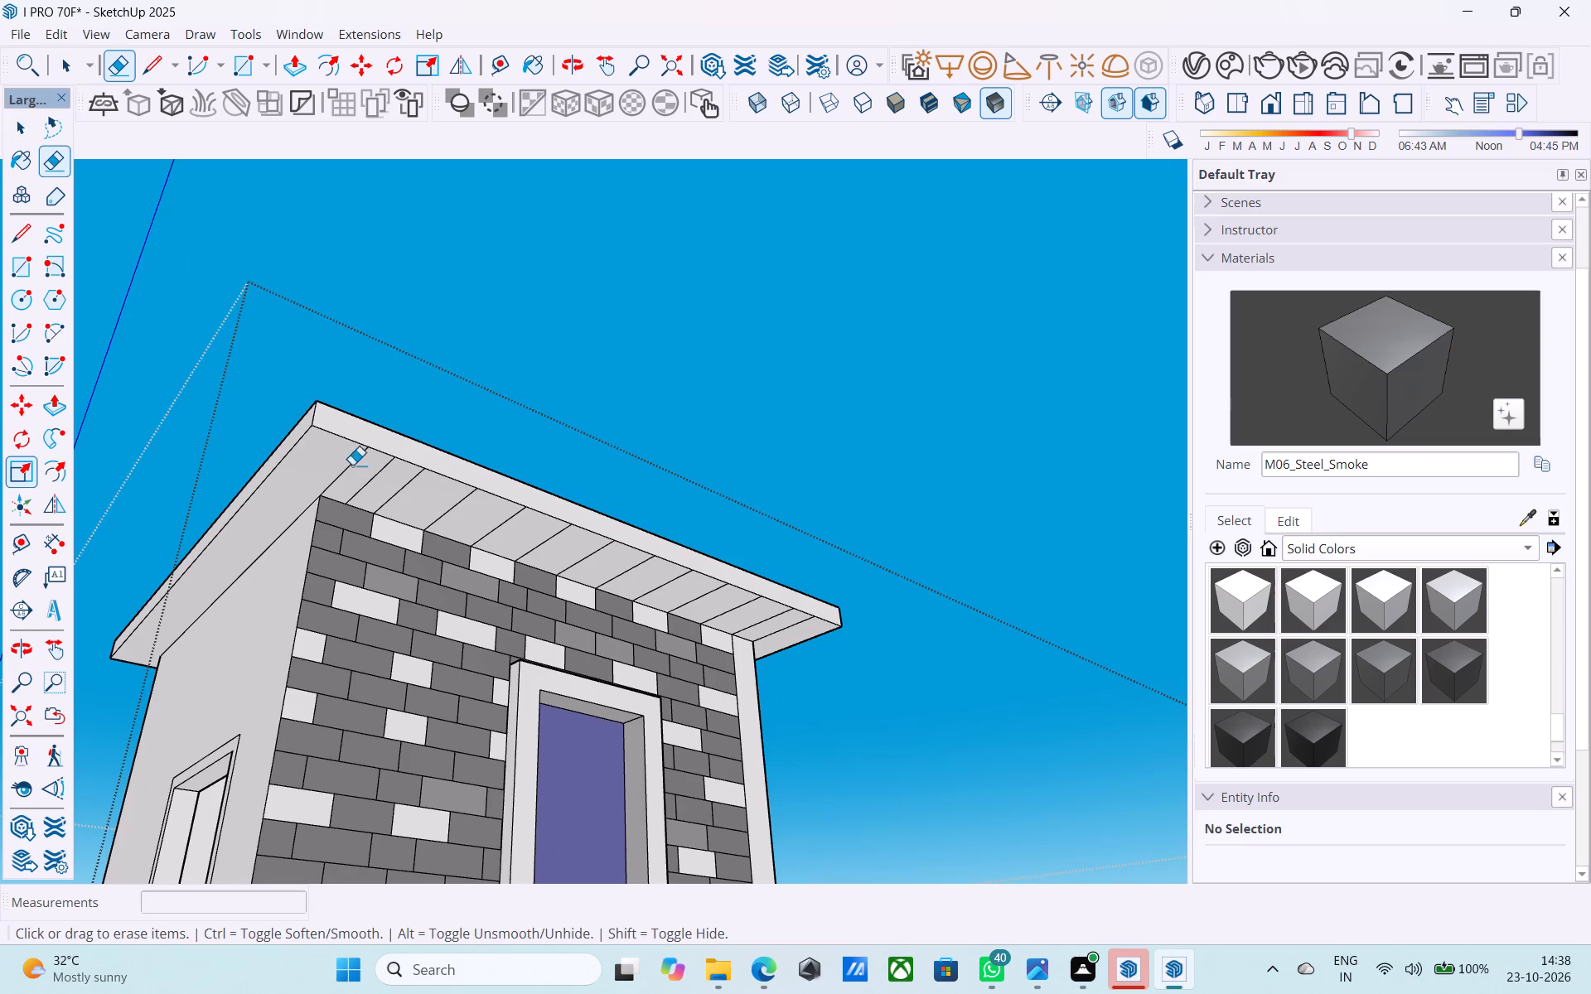
{"action": "left_click_drag", "start_coordinate": [352, 465], "coordinate": [776, 634]}
Save the model with the cleaned roof overhang.
{"action": "key", "text": "ctrl+s"}
{"action": "key", "text": "space"}
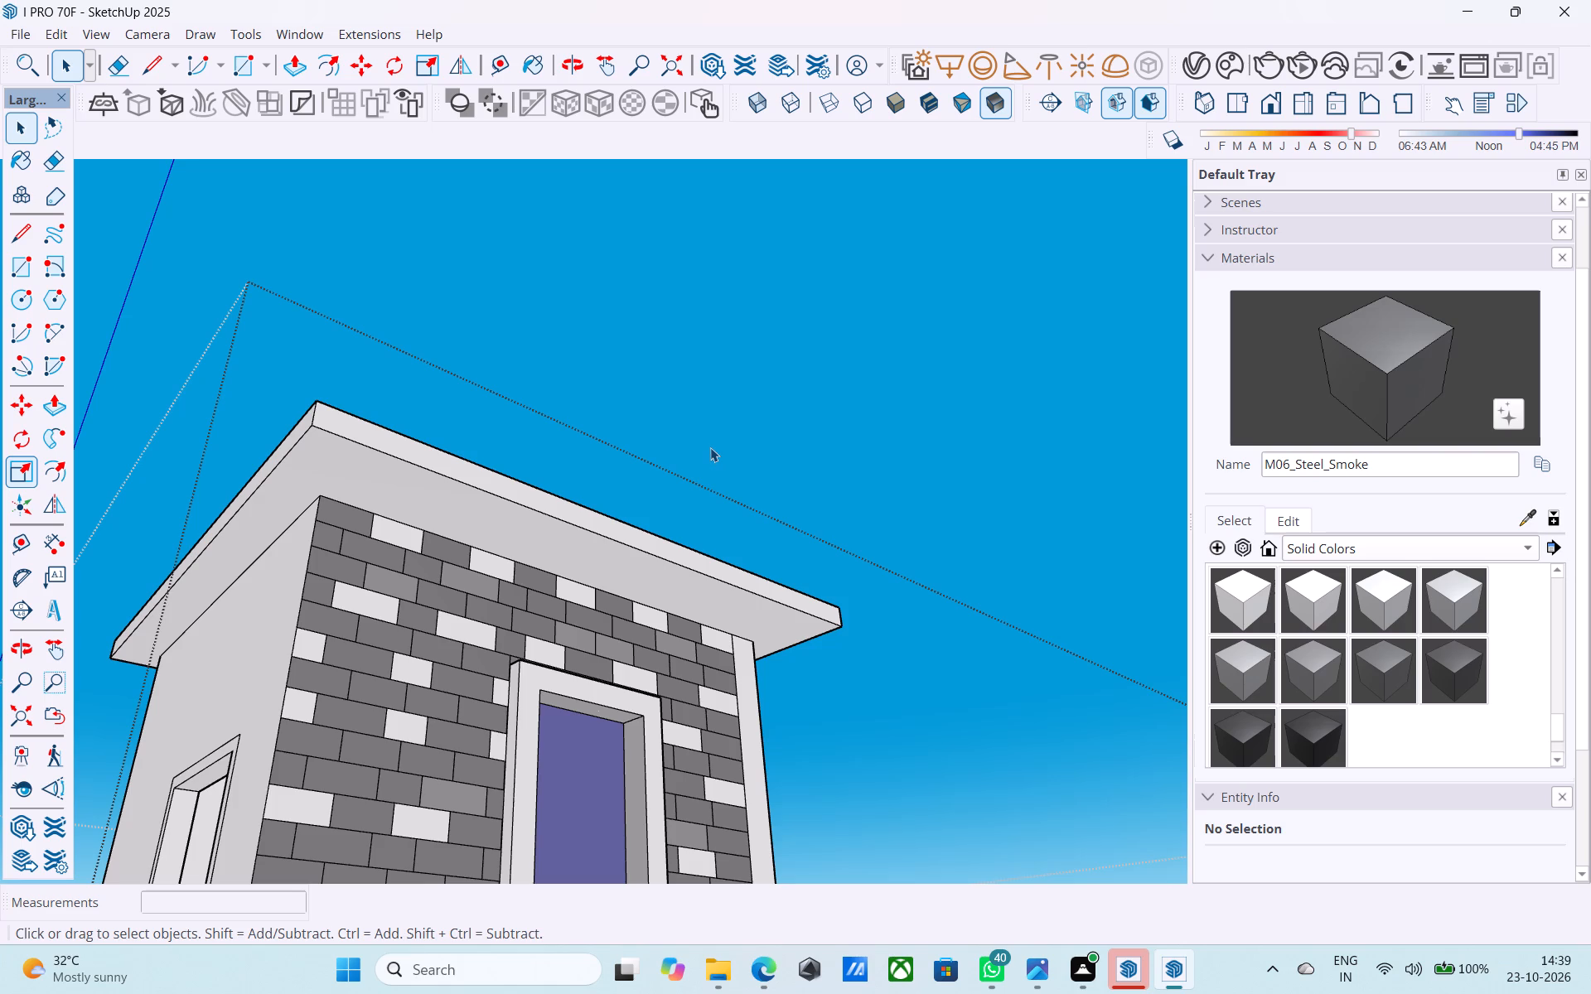
Examine the tower's roof overhang and the building's overall front elevation from several angles.
{"action": "scroll", "coordinate": [720, 478], "scroll_direction": "down", "scroll_amount": 2}
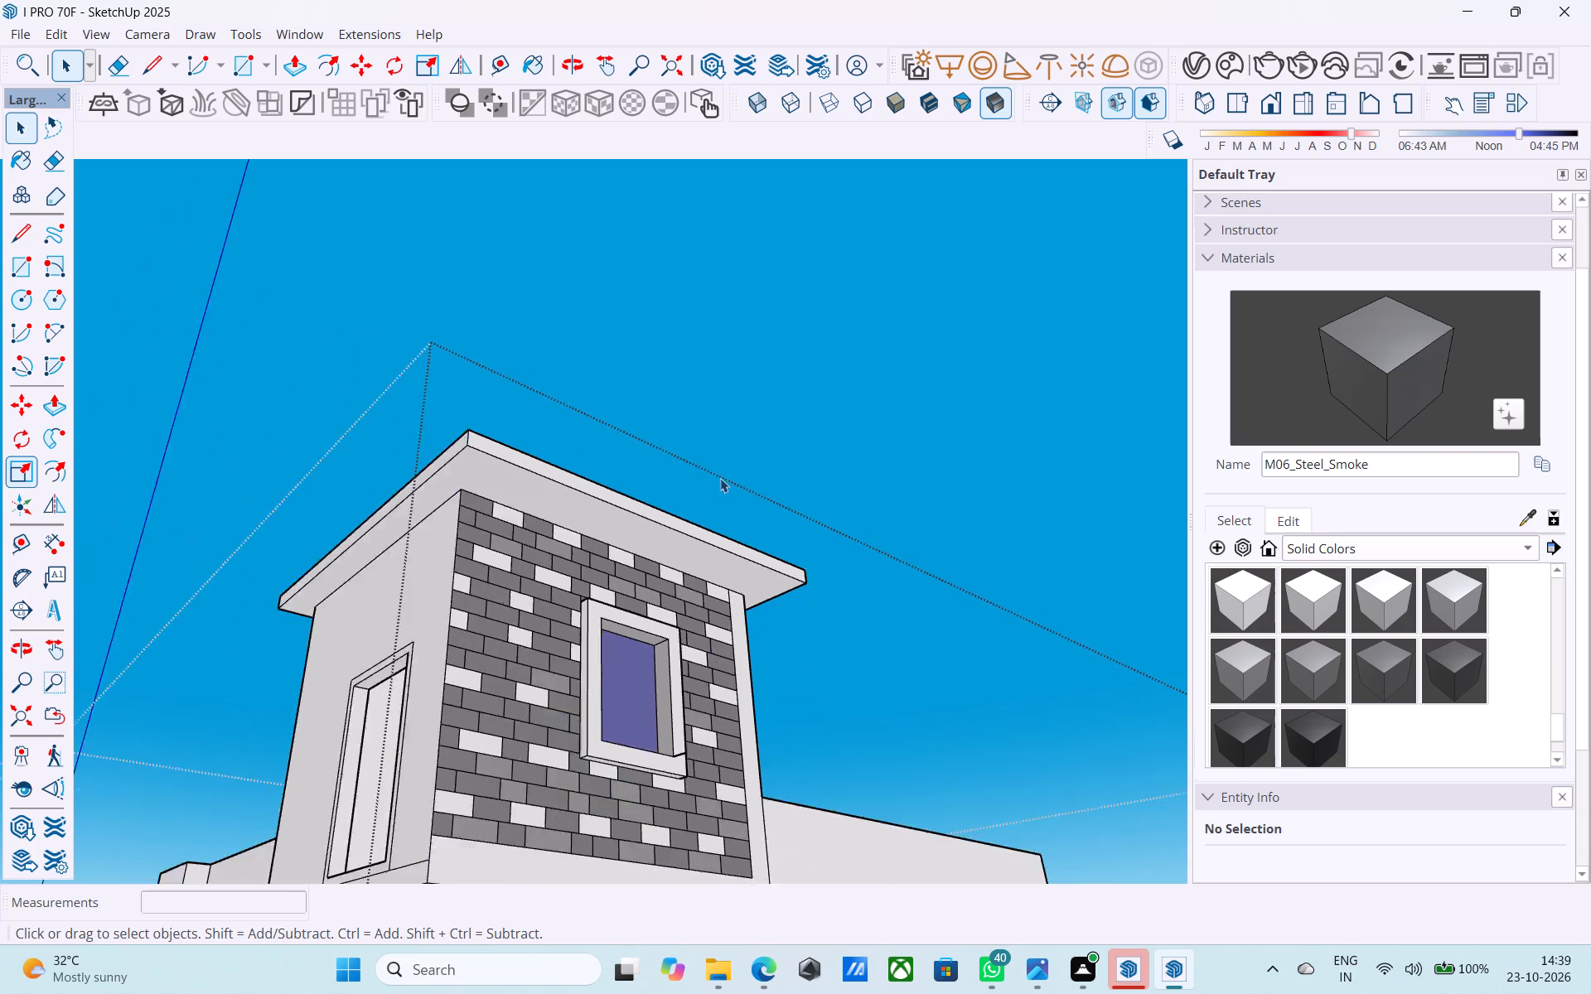
{"action": "scroll", "coordinate": [720, 478], "scroll_direction": "down", "scroll_amount": 7}
{"action": "middle_click_drag", "start_coordinate": [717, 484], "coordinate": [653, 675]}
{"action": "scroll", "coordinate": [636, 617], "scroll_direction": "up", "scroll_amount": 5}
{"action": "middle_click_drag", "start_coordinate": [596, 591], "coordinate": [379, 447]}
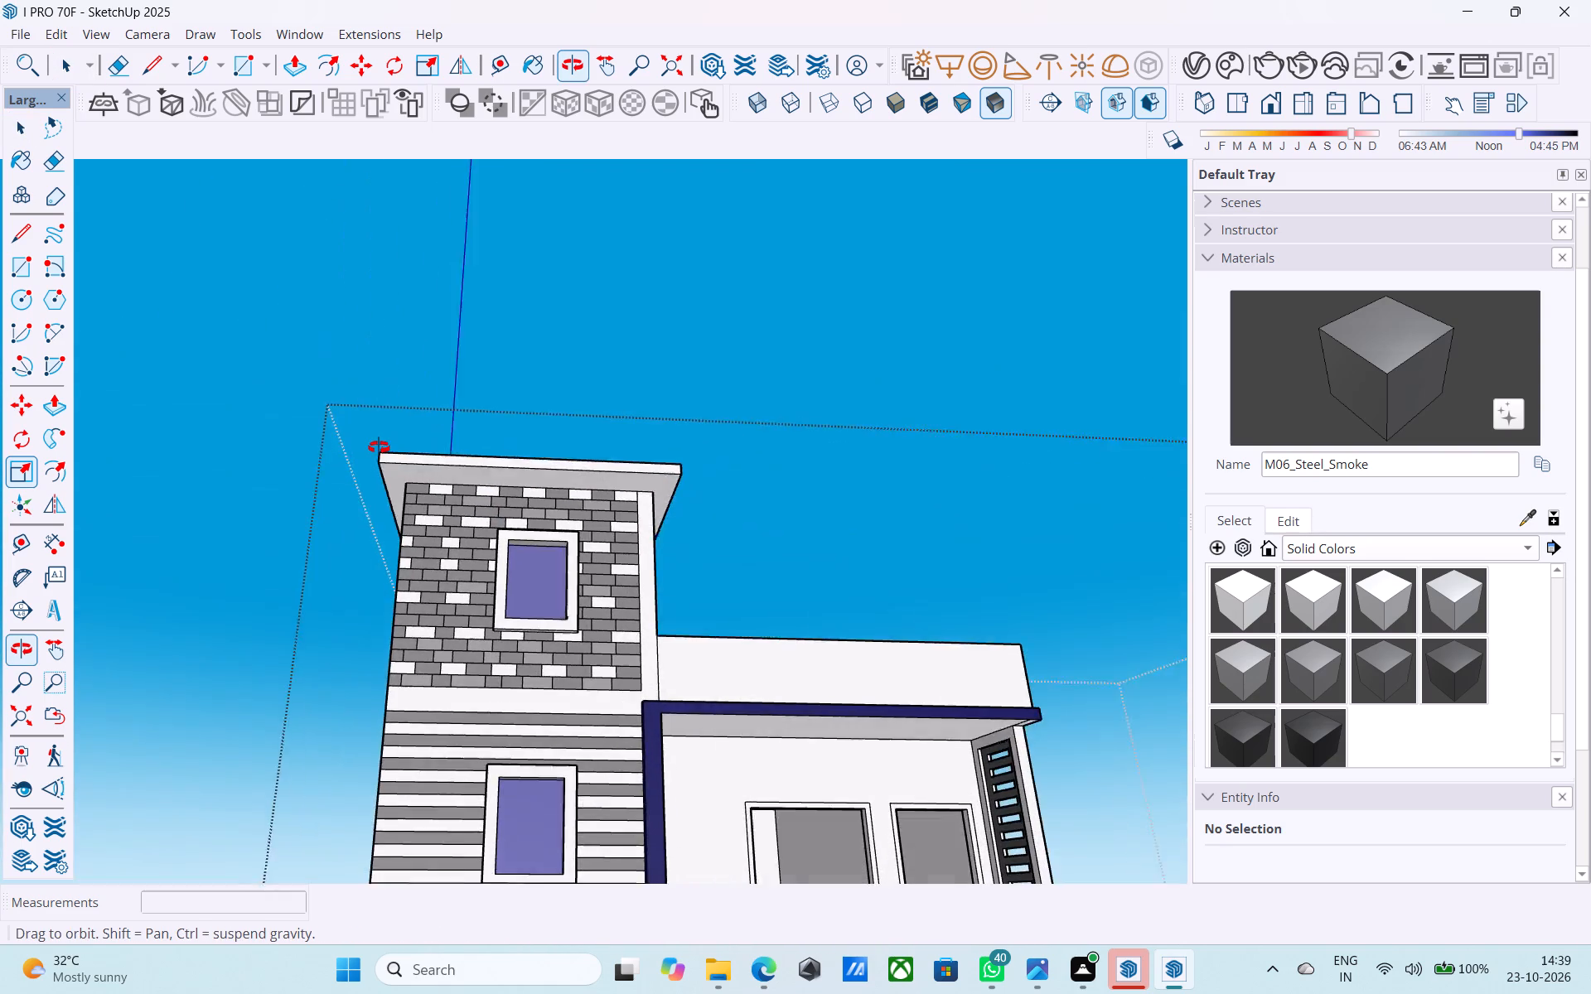
{"action": "middle_click_drag", "start_coordinate": [379, 447], "coordinate": [452, 372]}
{"action": "scroll", "coordinate": [404, 404], "scroll_direction": "up", "scroll_amount": 5}
{"action": "middle_click_drag", "start_coordinate": [470, 406], "coordinate": [494, 332]}
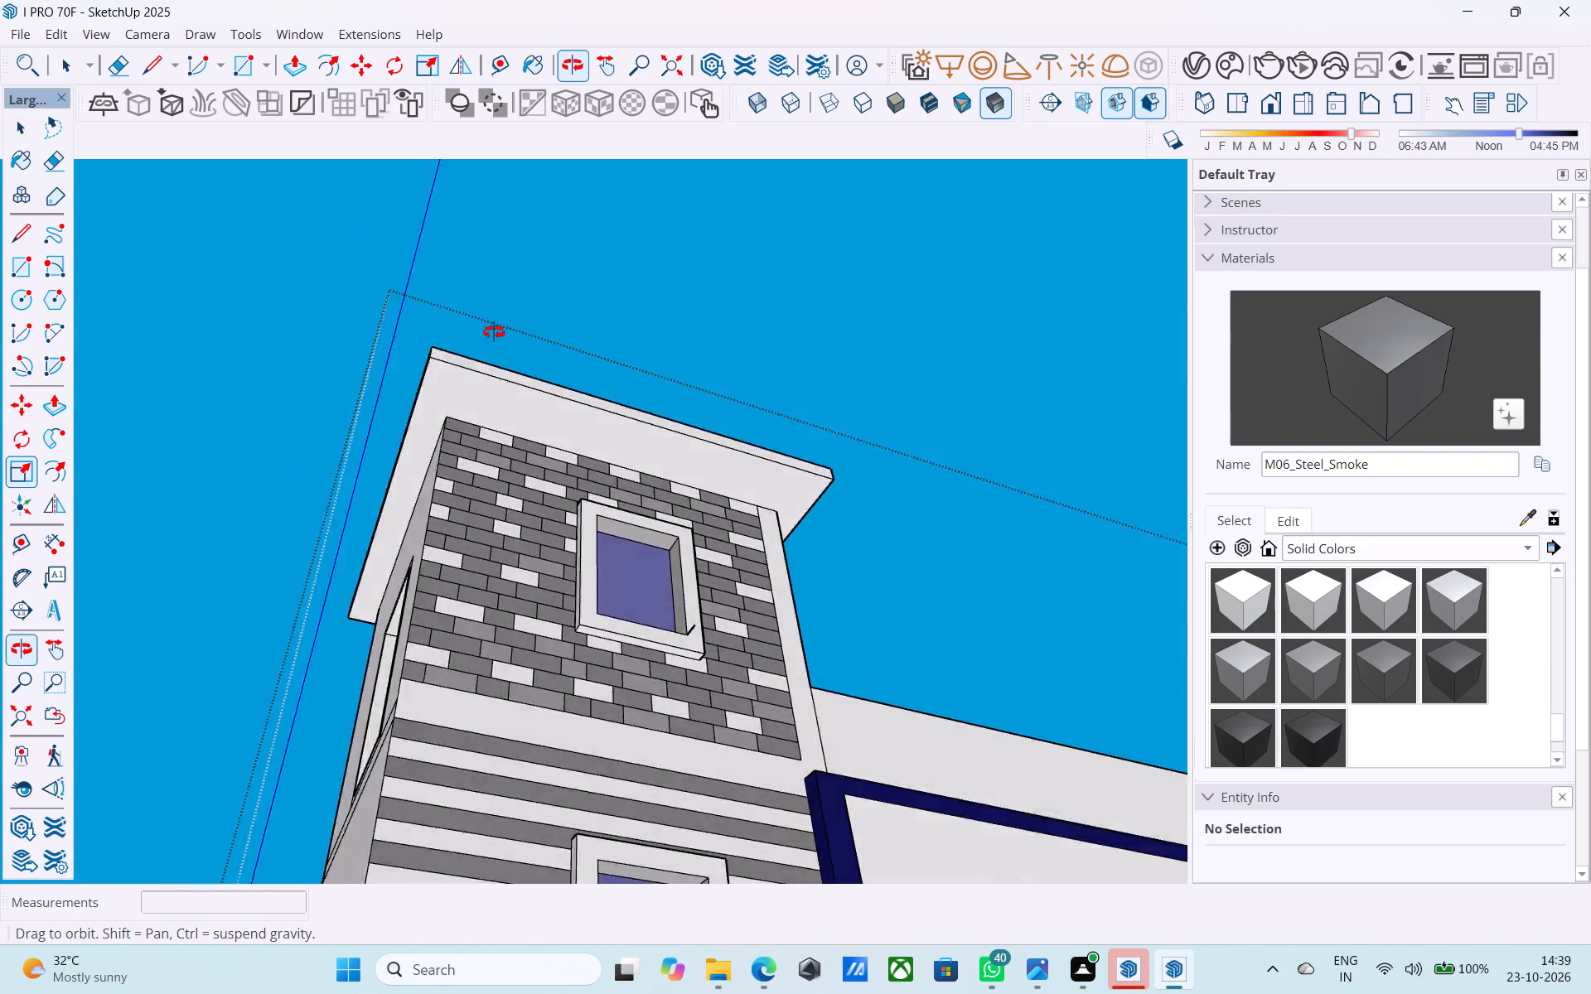
{"action": "middle_click_drag", "start_coordinate": [494, 332], "coordinate": [20, 442]}
{"action": "middle_click_drag", "start_coordinate": [521, 473], "coordinate": [614, 629]}
{"action": "scroll", "coordinate": [656, 487], "scroll_direction": "down", "scroll_amount": 12}
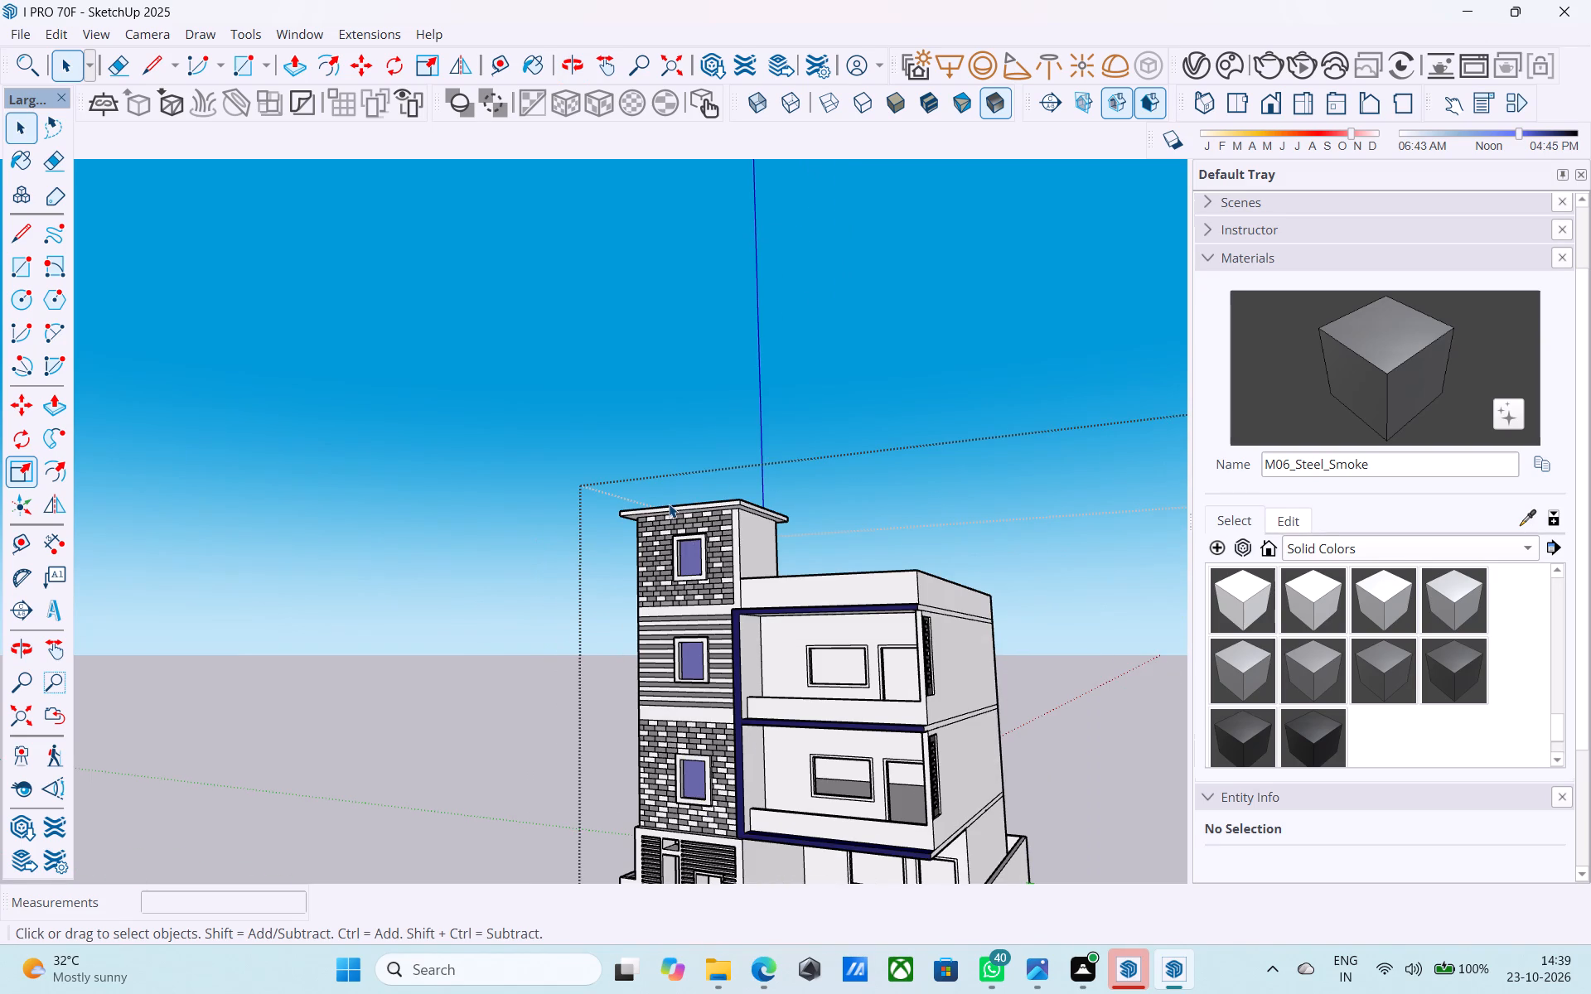
{"action": "scroll", "coordinate": [686, 476], "scroll_direction": "down", "scroll_amount": 3}
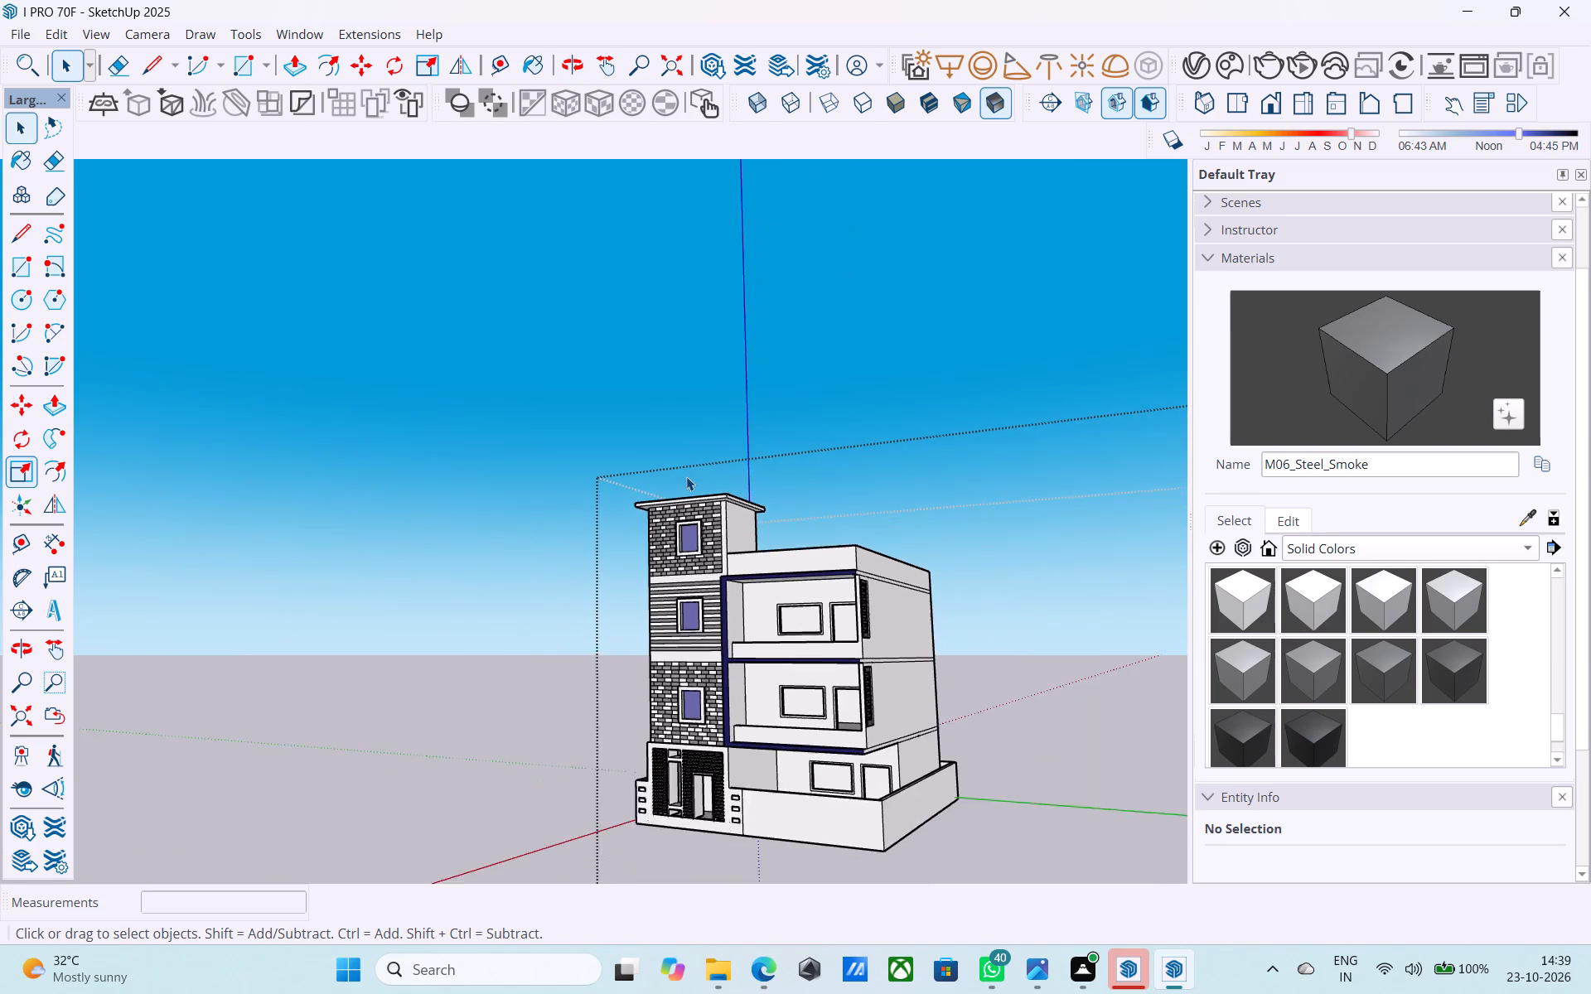
{"action": "scroll", "coordinate": [686, 476], "scroll_direction": "down", "scroll_amount": 1}
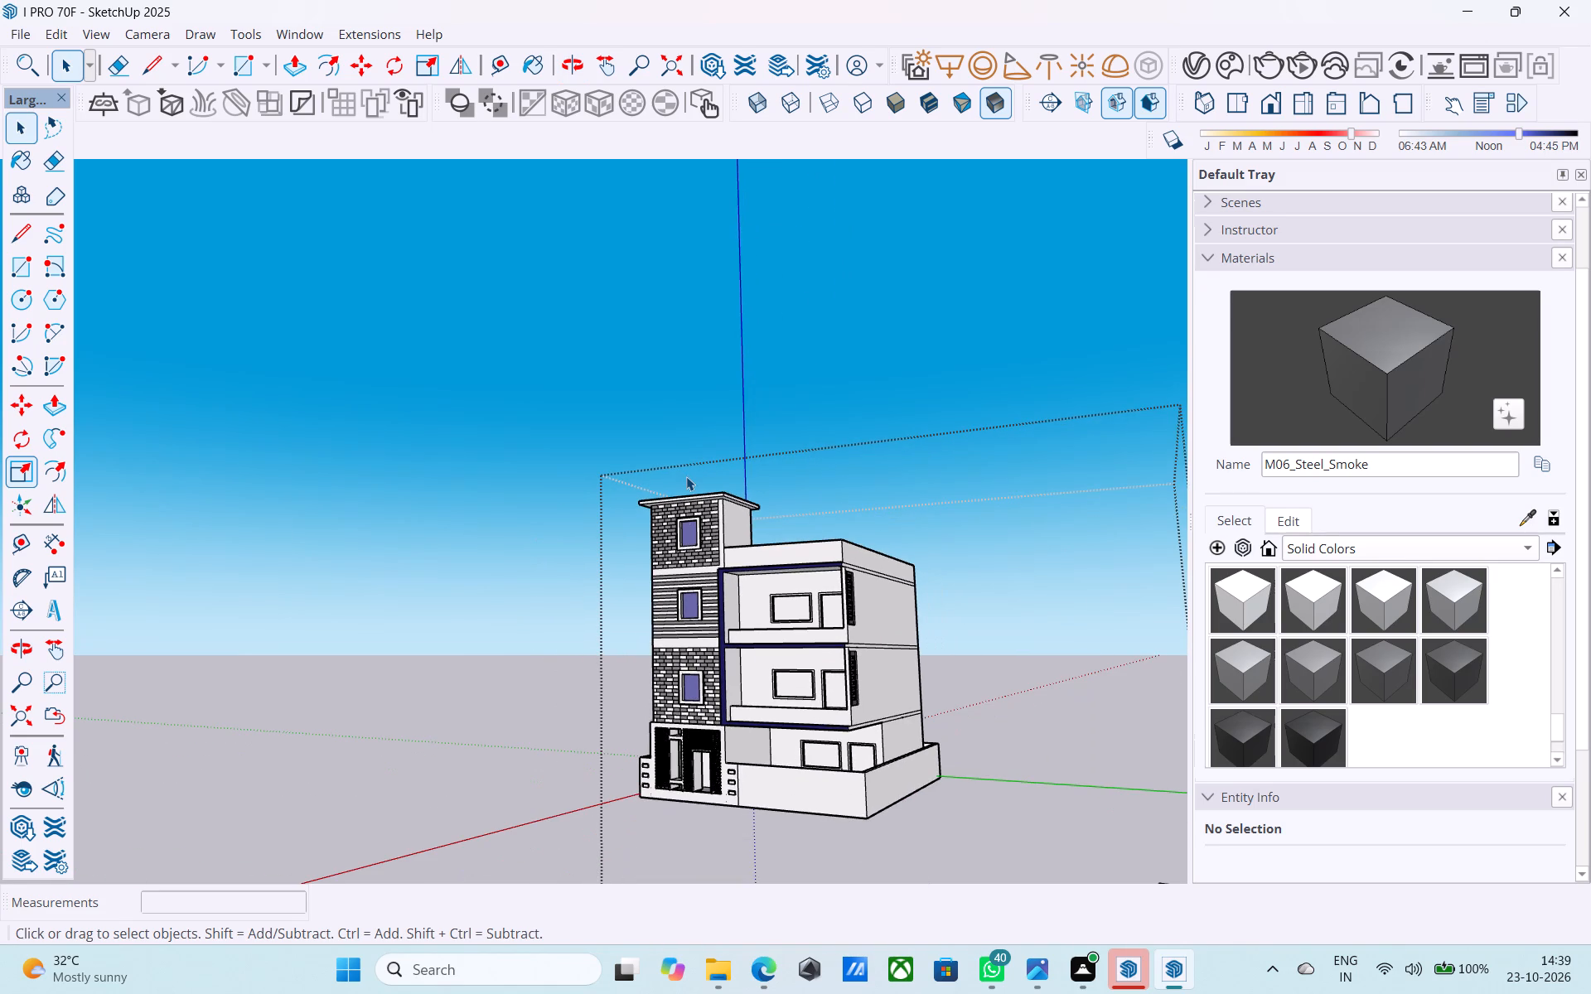
{"action": "middle_click", "coordinate": [686, 476]}
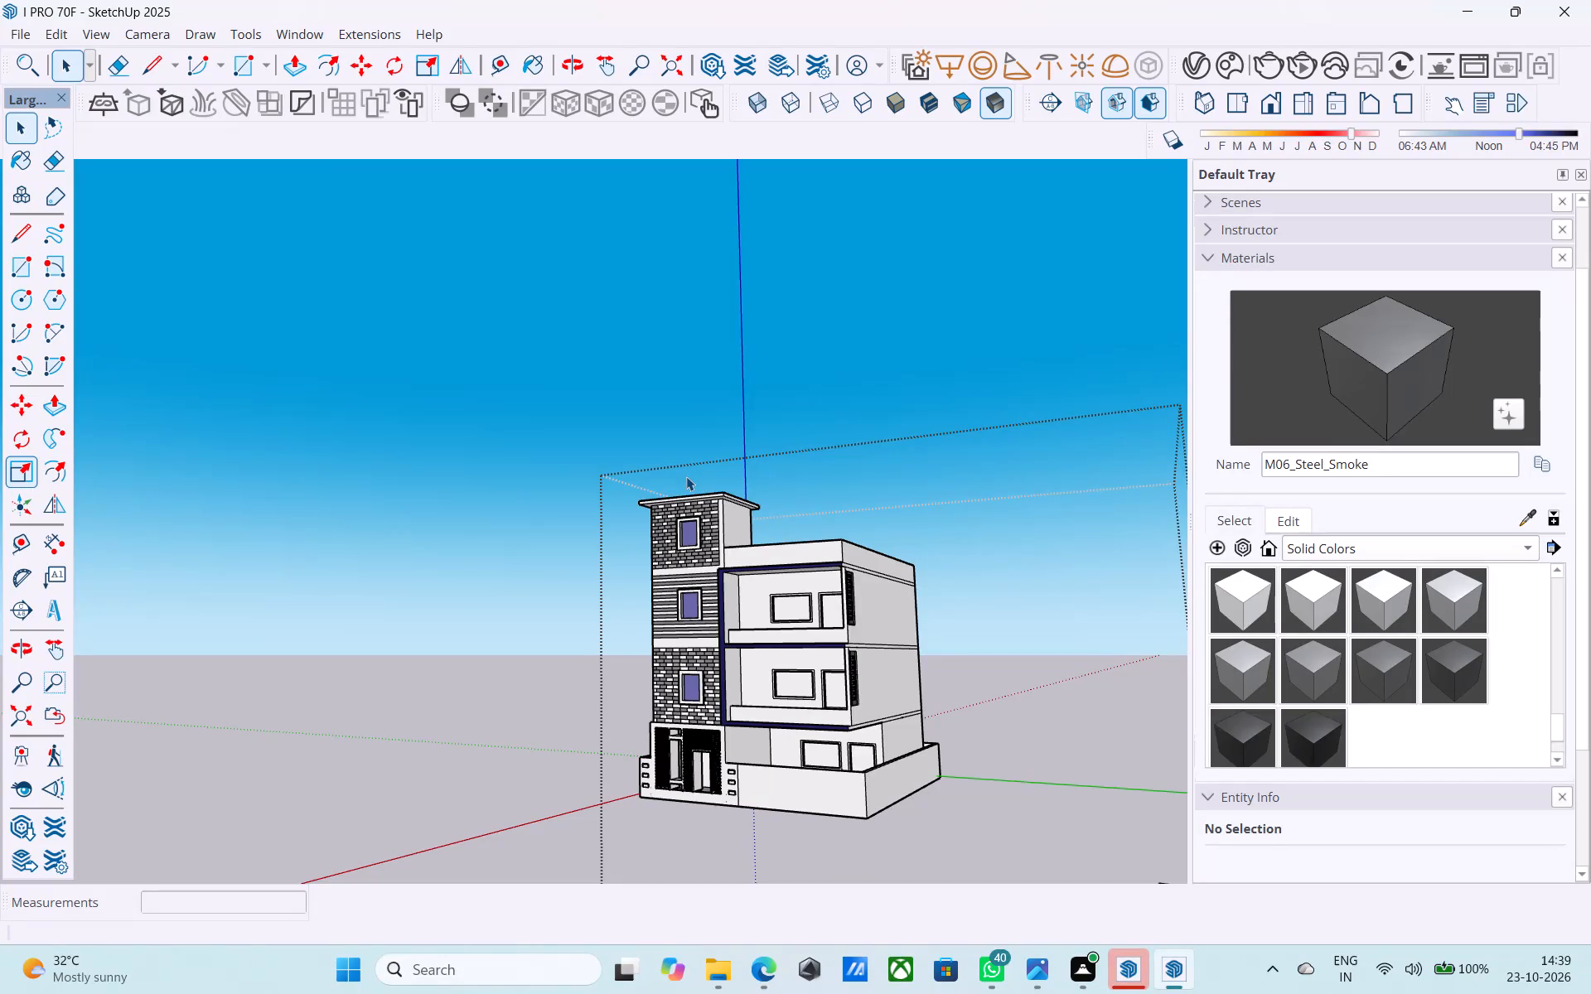
{"action": "middle_click_drag", "start_coordinate": [686, 476], "coordinate": [719, 474]}
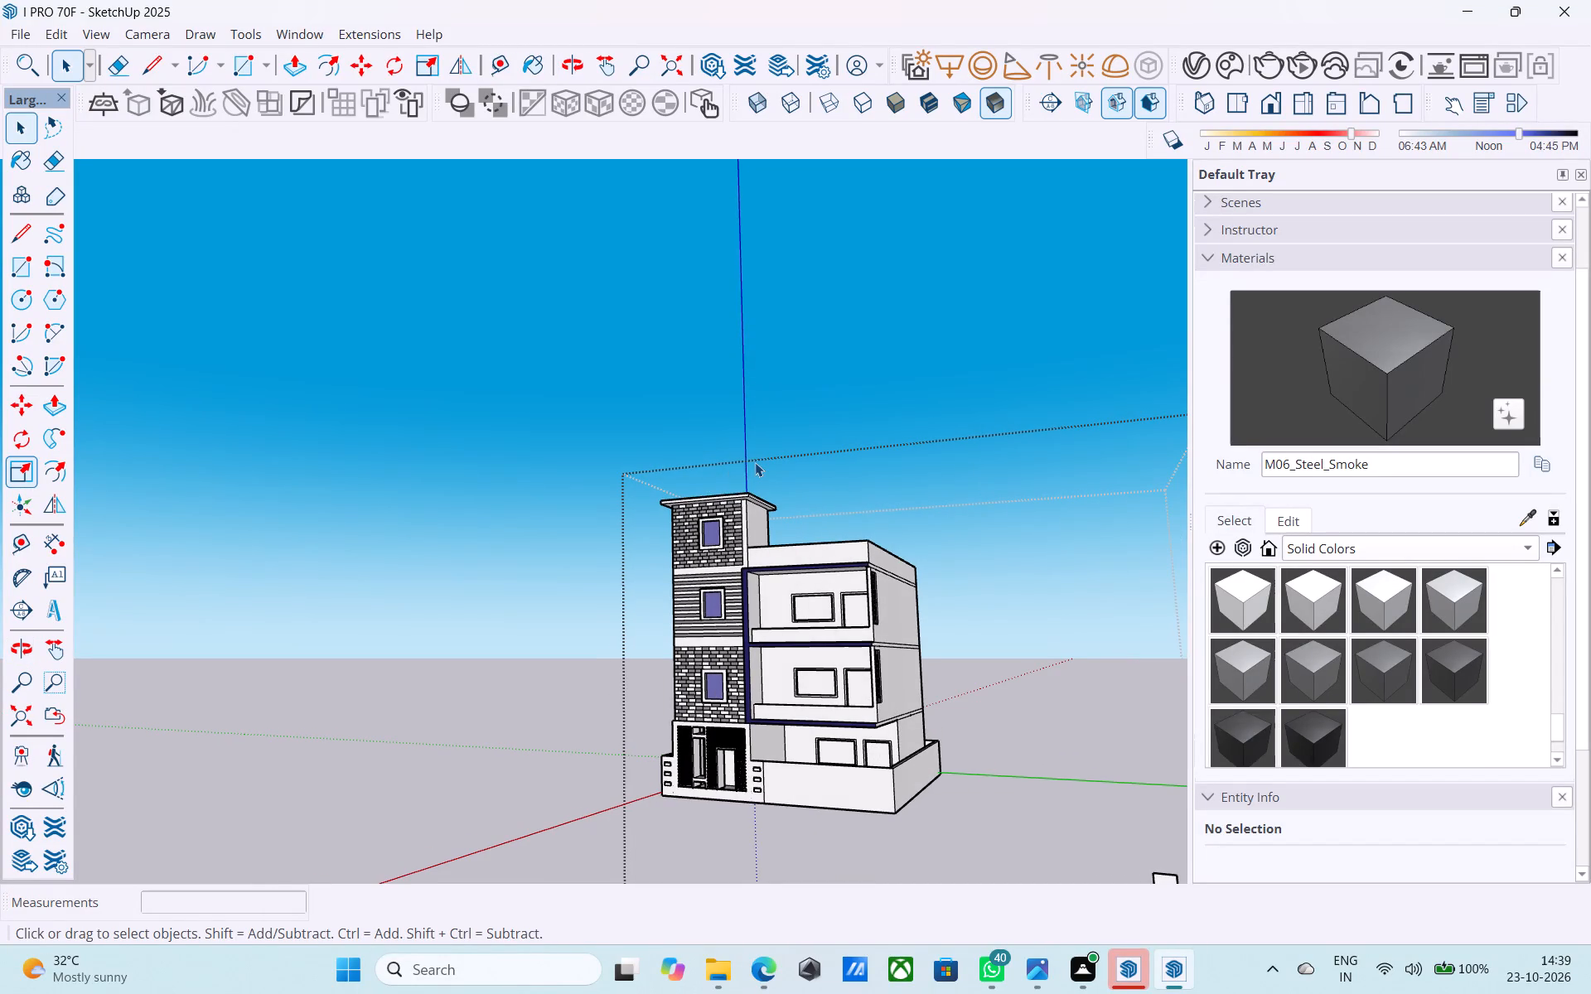
{"action": "scroll", "coordinate": [755, 462], "scroll_direction": "down", "scroll_amount": 1}
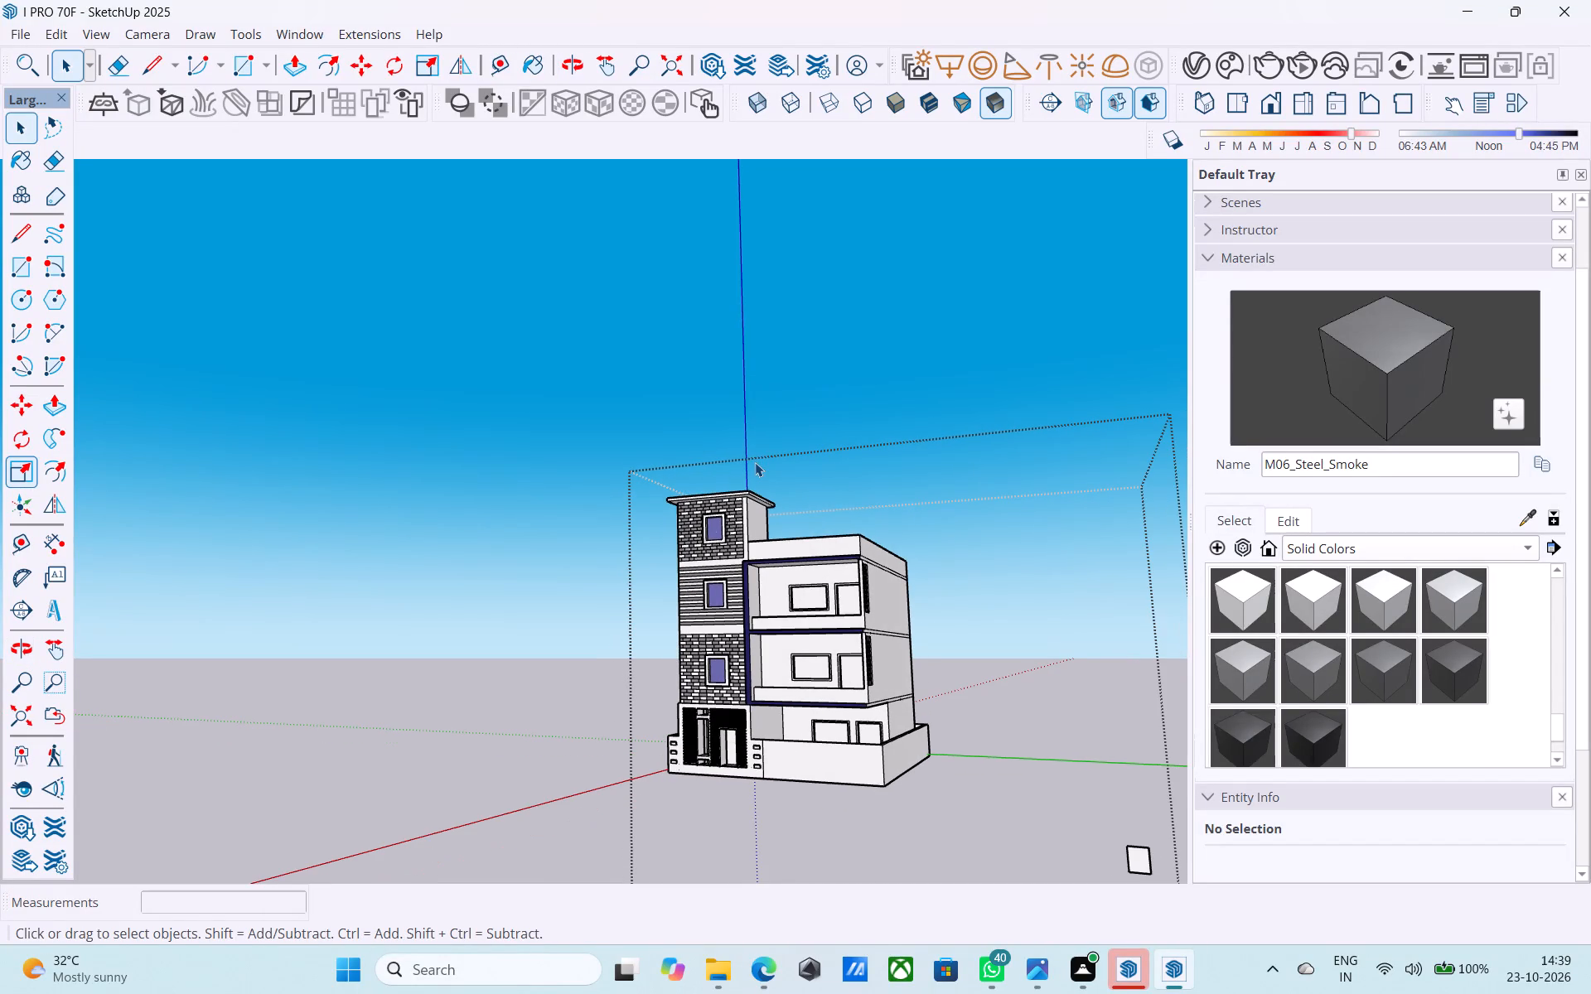
{"action": "scroll", "coordinate": [755, 462], "scroll_direction": "down", "scroll_amount": 5}
{"action": "middle_click_drag", "start_coordinate": [755, 462], "coordinate": [991, 586]}
{"action": "scroll", "coordinate": [835, 600], "scroll_direction": "up", "scroll_amount": 6}
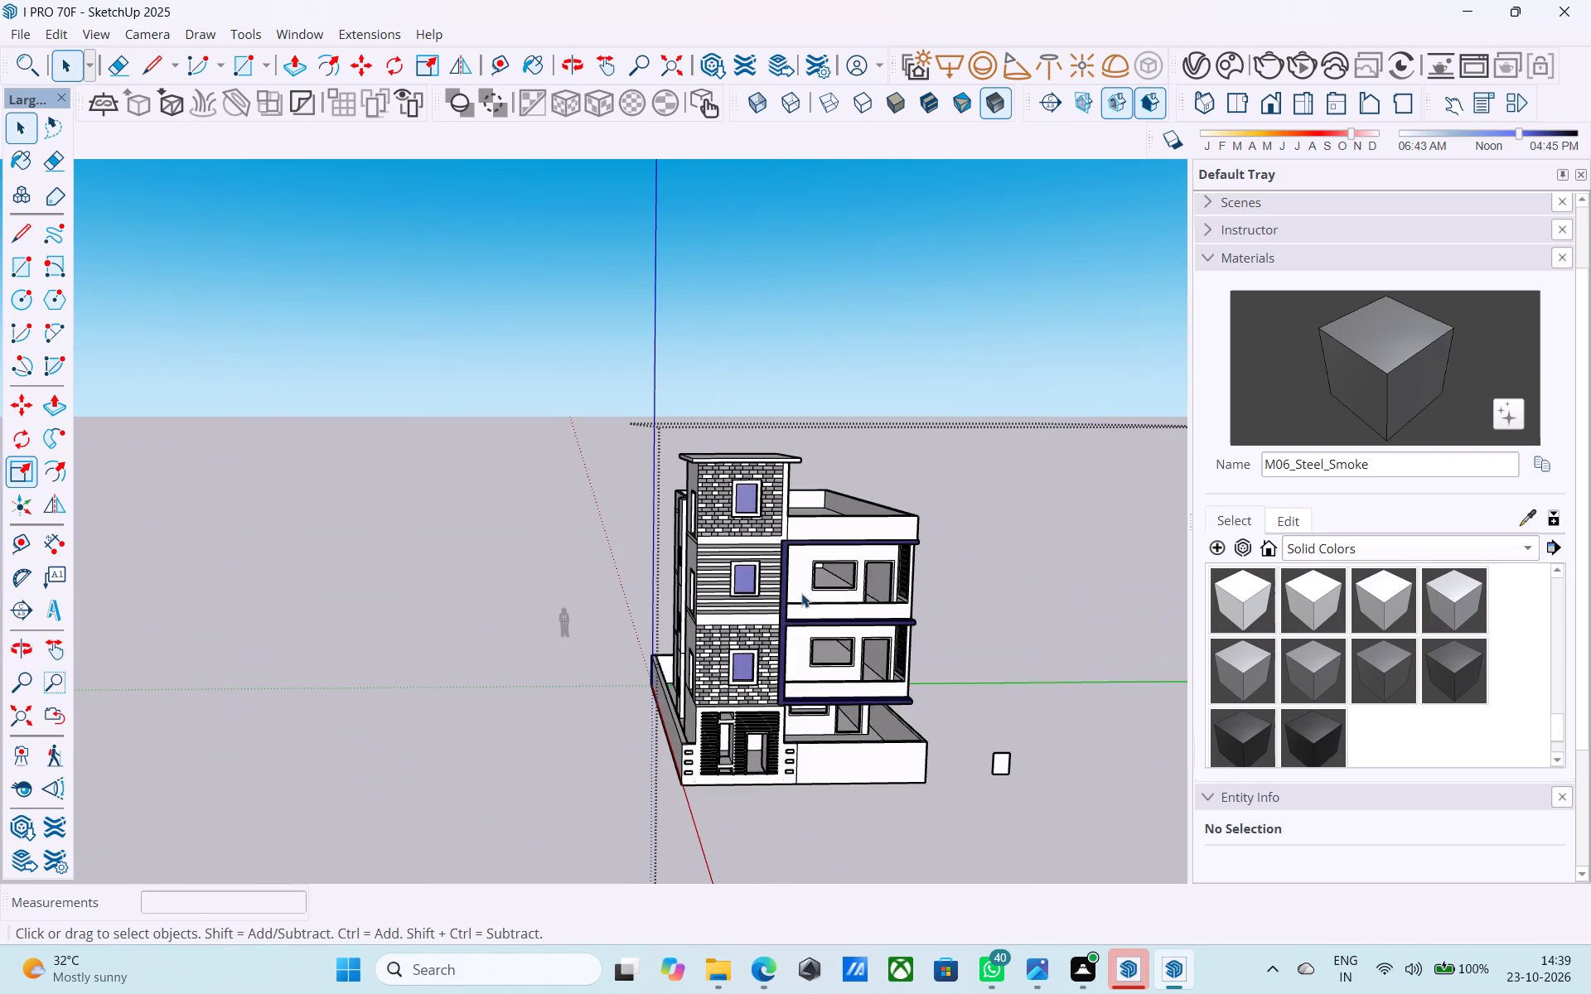
{"action": "middle_click_drag", "start_coordinate": [786, 588], "coordinate": [747, 569]}
Save the model.
{"action": "key", "text": "ctrl+s"}
{"action": "key", "text": "space"}
Examine the front elevation from below and above, including the balconies and the ground-floor boundary wall.
{"action": "middle_click_drag", "start_coordinate": [737, 567], "coordinate": [575, 565]}
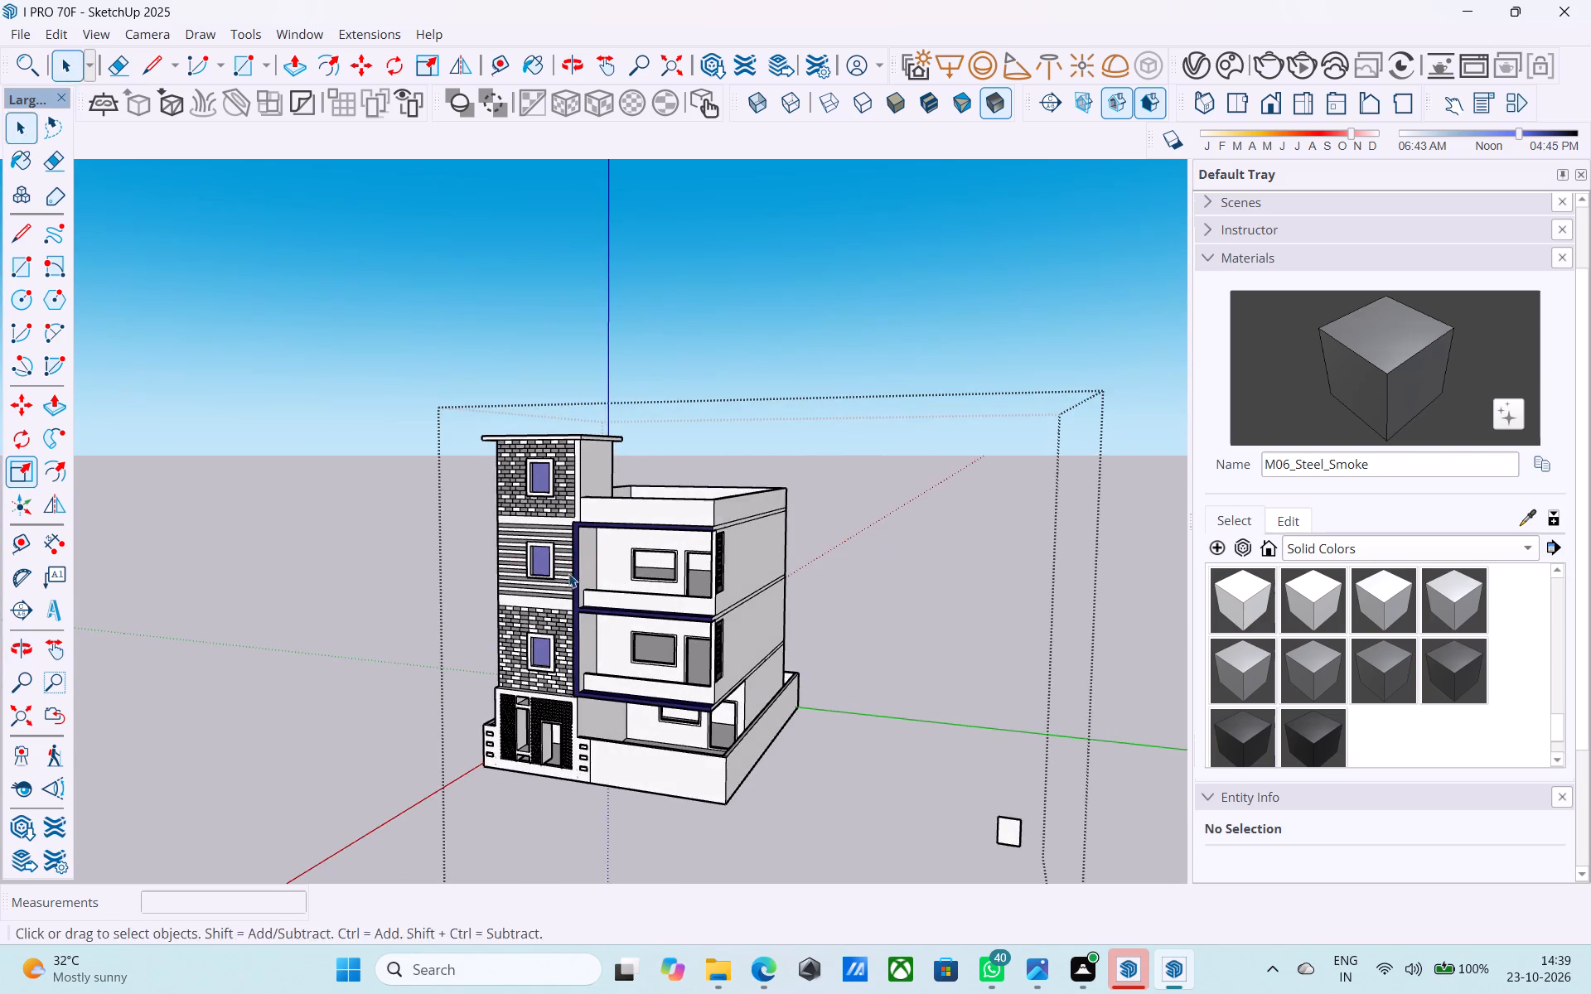
{"action": "middle_click_drag", "start_coordinate": [567, 574], "coordinate": [673, 509]}
{"action": "scroll", "coordinate": [670, 514], "scroll_direction": "up", "scroll_amount": 5}
{"action": "scroll", "coordinate": [540, 531], "scroll_direction": "down", "scroll_amount": 4}
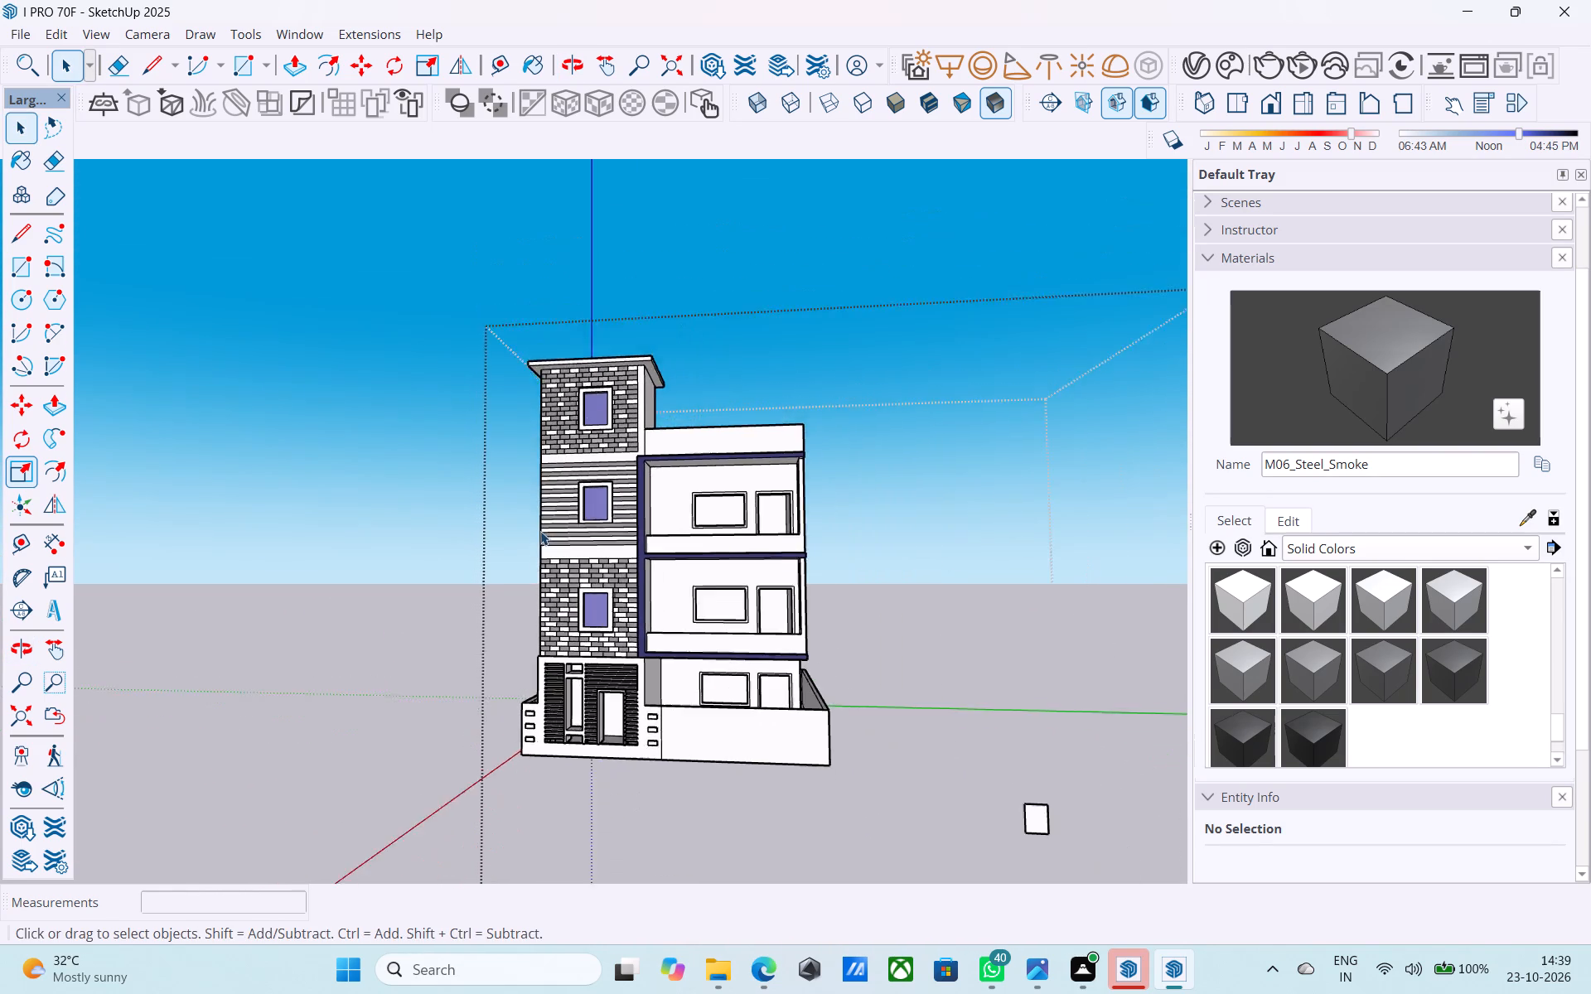
{"action": "scroll", "coordinate": [540, 531], "scroll_direction": "down", "scroll_amount": 1}
{"action": "middle_click_drag", "start_coordinate": [539, 531], "coordinate": [561, 521]}
{"action": "middle_click_drag", "start_coordinate": [692, 712], "coordinate": [676, 688]}
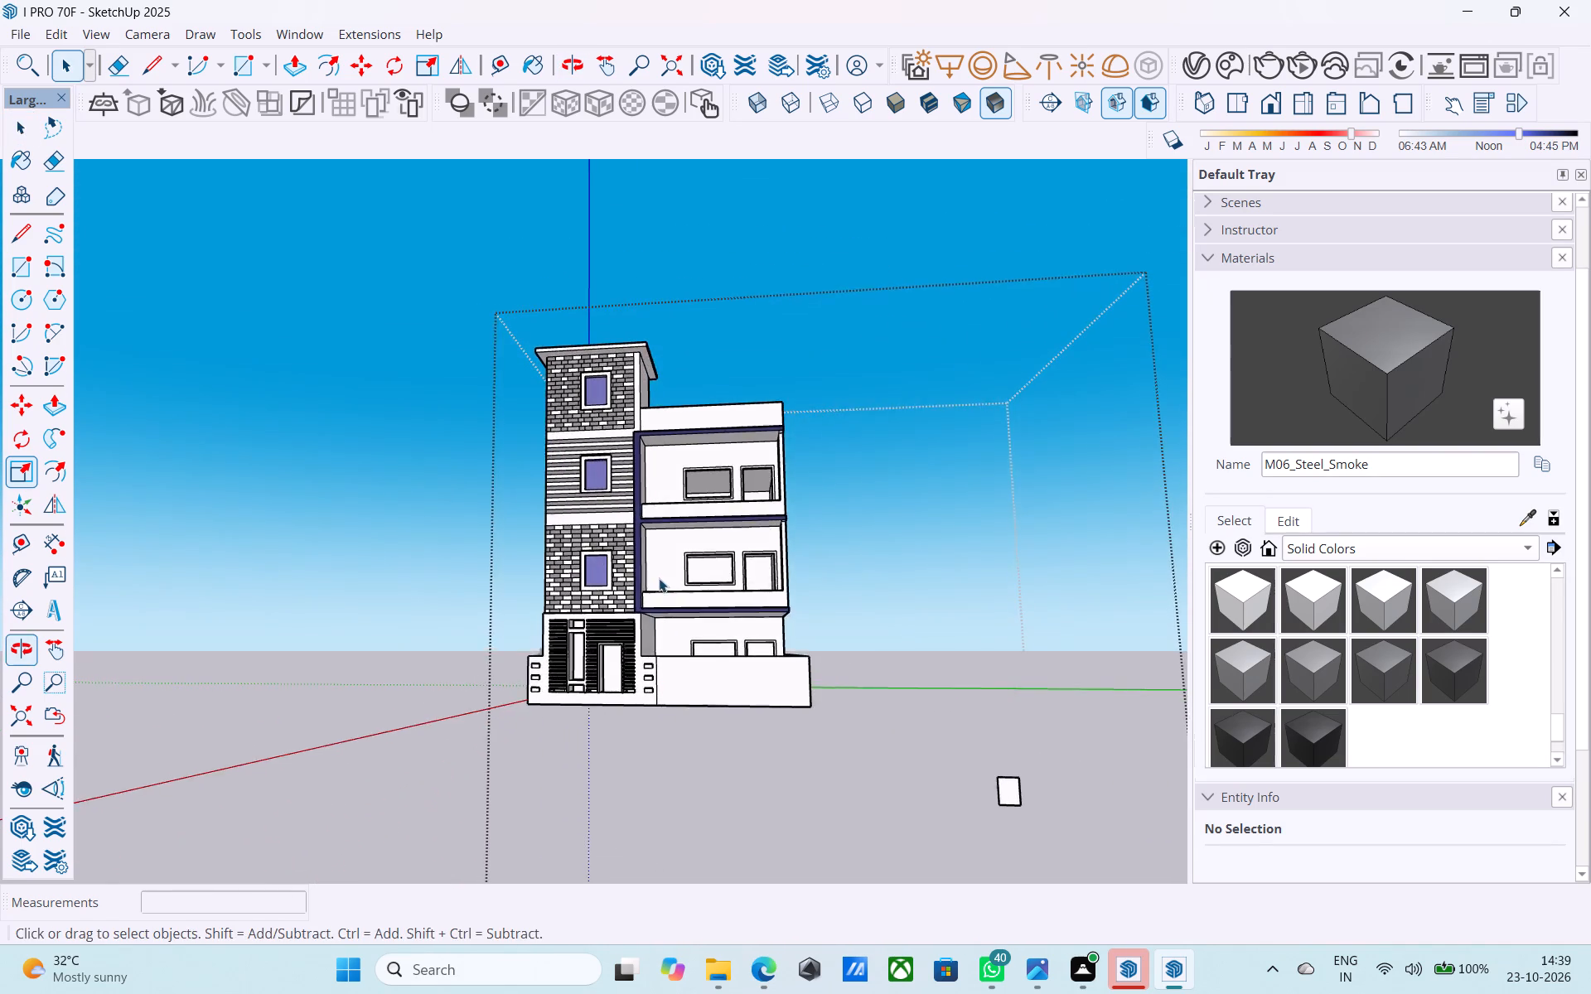
{"action": "scroll", "coordinate": [660, 572], "scroll_direction": "down", "scroll_amount": 5}
{"action": "middle_click_drag", "start_coordinate": [656, 576], "coordinate": [685, 754]}
{"action": "scroll", "coordinate": [685, 692], "scroll_direction": "up", "scroll_amount": 5}
{"action": "middle_click_drag", "start_coordinate": [691, 703], "coordinate": [674, 695]}
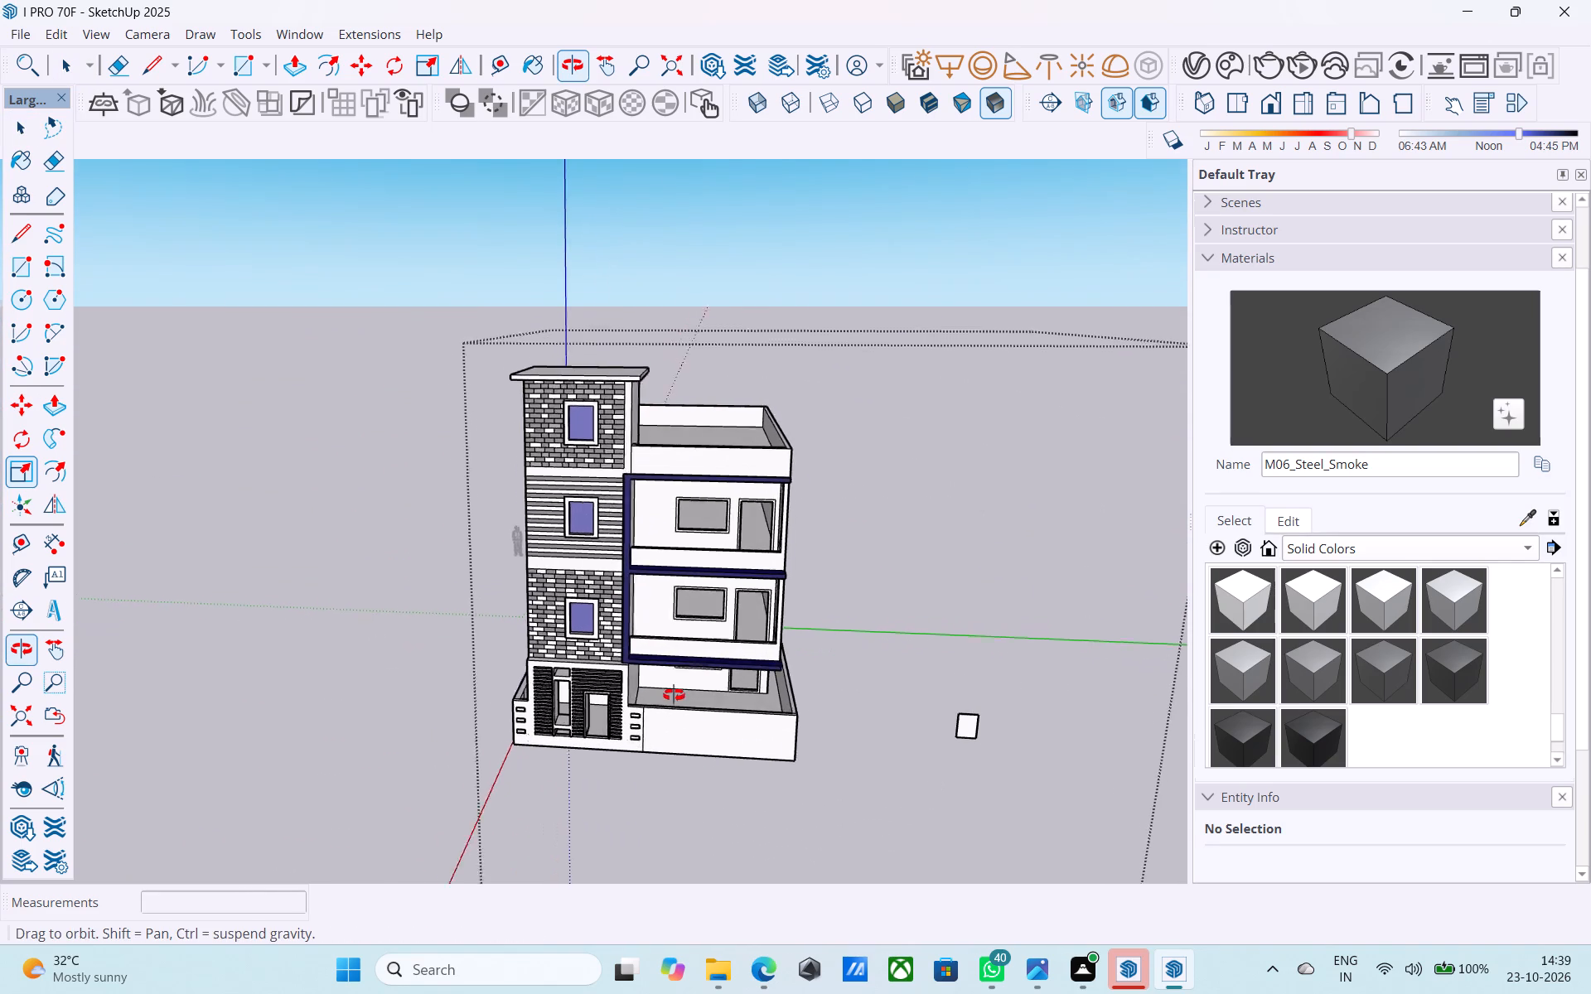
{"action": "middle_click_drag", "start_coordinate": [674, 695], "coordinate": [917, 757]}
{"action": "scroll", "coordinate": [741, 719], "scroll_direction": "up", "scroll_amount": 5}
{"action": "scroll", "coordinate": [955, 727], "scroll_direction": "up", "scroll_amount": 1}
{"action": "middle_click_drag", "start_coordinate": [930, 726], "coordinate": [674, 739]}
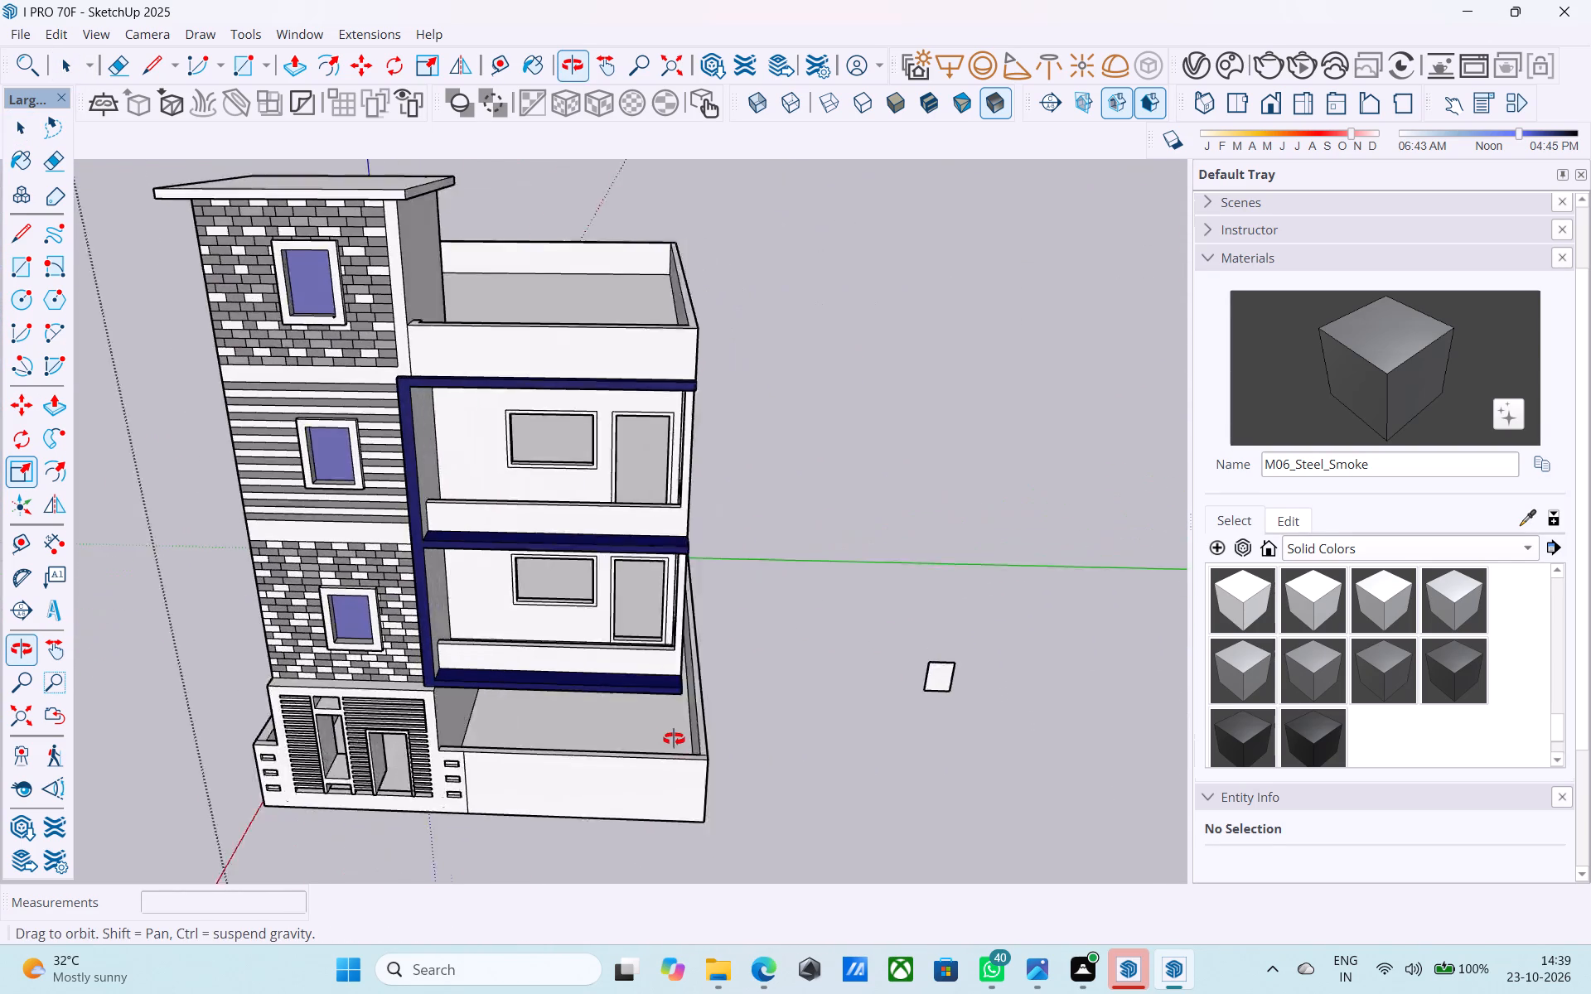
{"action": "middle_click_drag", "start_coordinate": [674, 739], "coordinate": [651, 742]}
Draw a 6" line across the top of the front boundary wall, in line with the side wall's inner edge.
{"action": "scroll", "coordinate": [669, 737], "scroll_direction": "up", "scroll_amount": 4}
{"action": "middle_click_drag", "start_coordinate": [617, 720], "coordinate": [654, 686]}
{"action": "scroll", "coordinate": [656, 622], "scroll_direction": "down", "scroll_amount": 5}
{"action": "middle_click_drag", "start_coordinate": [652, 647], "coordinate": [647, 738]}
{"action": "scroll", "coordinate": [641, 739], "scroll_direction": "up", "scroll_amount": 2}
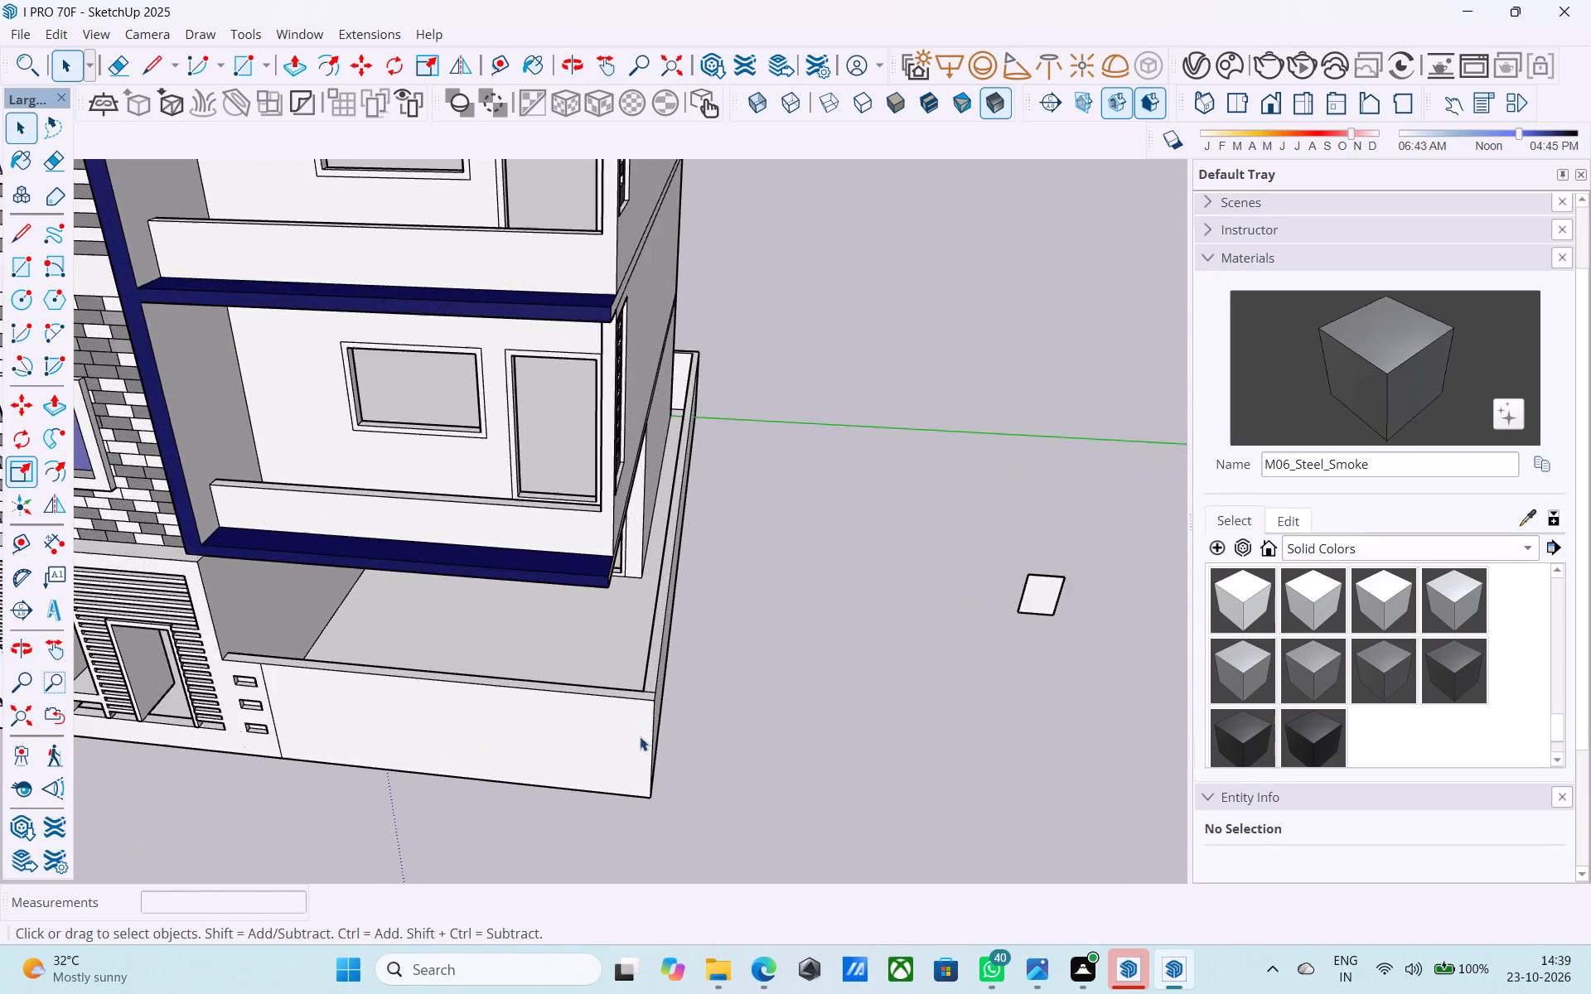
{"action": "scroll", "coordinate": [640, 736], "scroll_direction": "up", "scroll_amount": 10}
{"action": "key", "text": "l"}
{"action": "left_click", "coordinate": [646, 683]}
{"action": "left_click", "coordinate": [648, 705]}
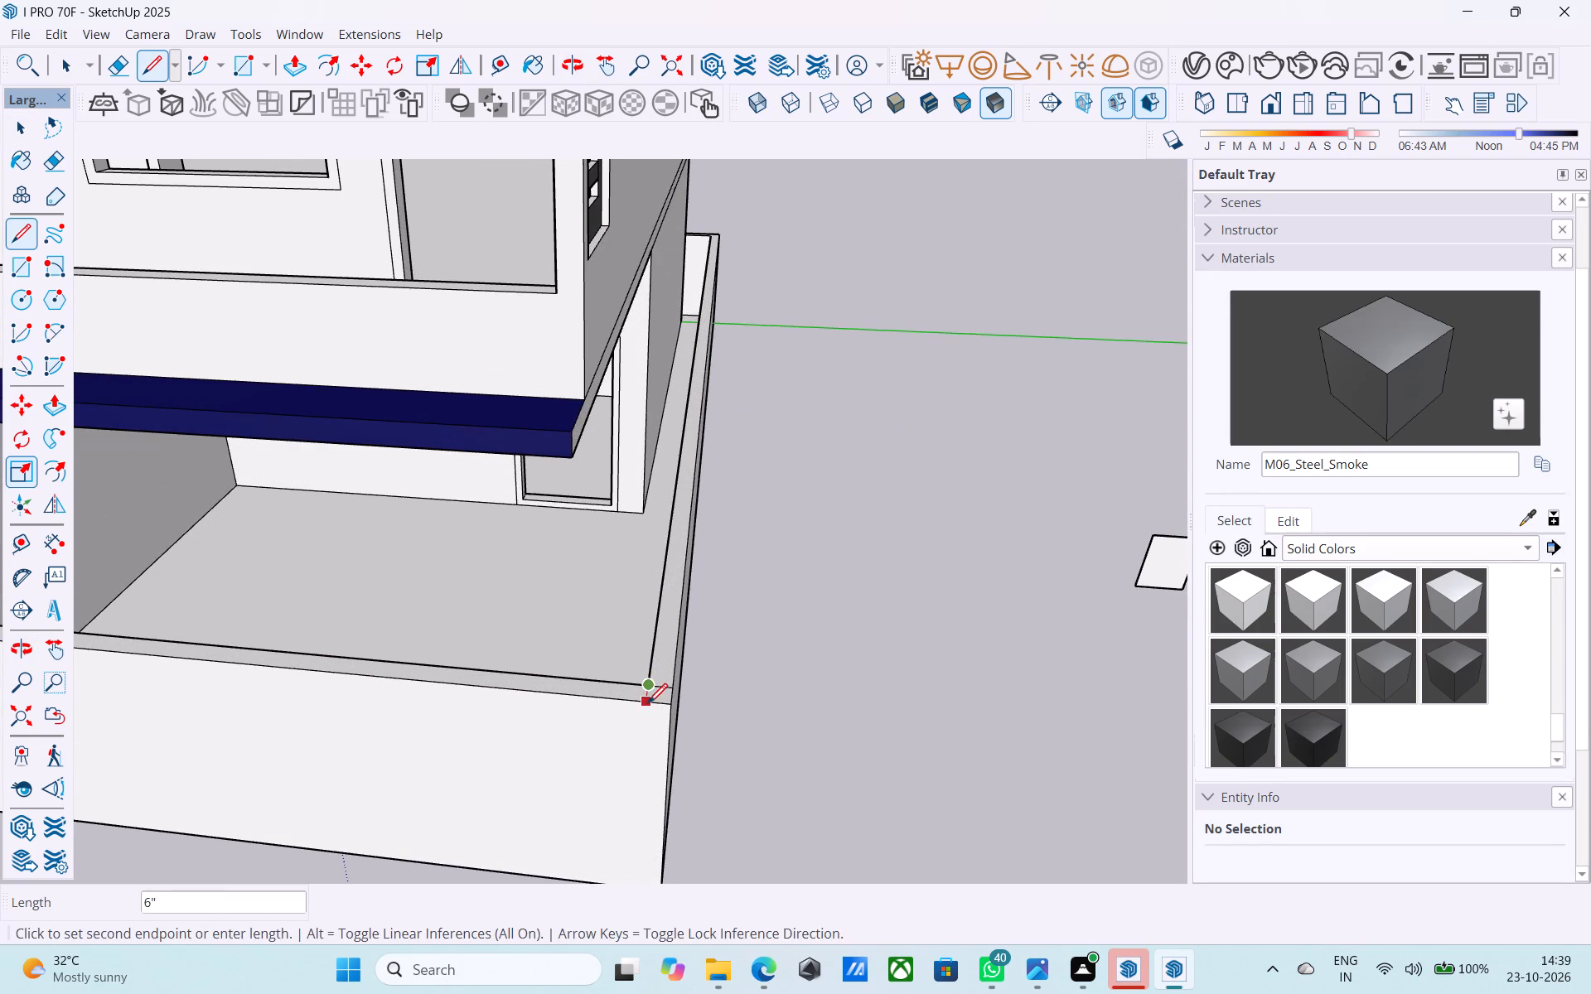
{"action": "key", "text": "space"}
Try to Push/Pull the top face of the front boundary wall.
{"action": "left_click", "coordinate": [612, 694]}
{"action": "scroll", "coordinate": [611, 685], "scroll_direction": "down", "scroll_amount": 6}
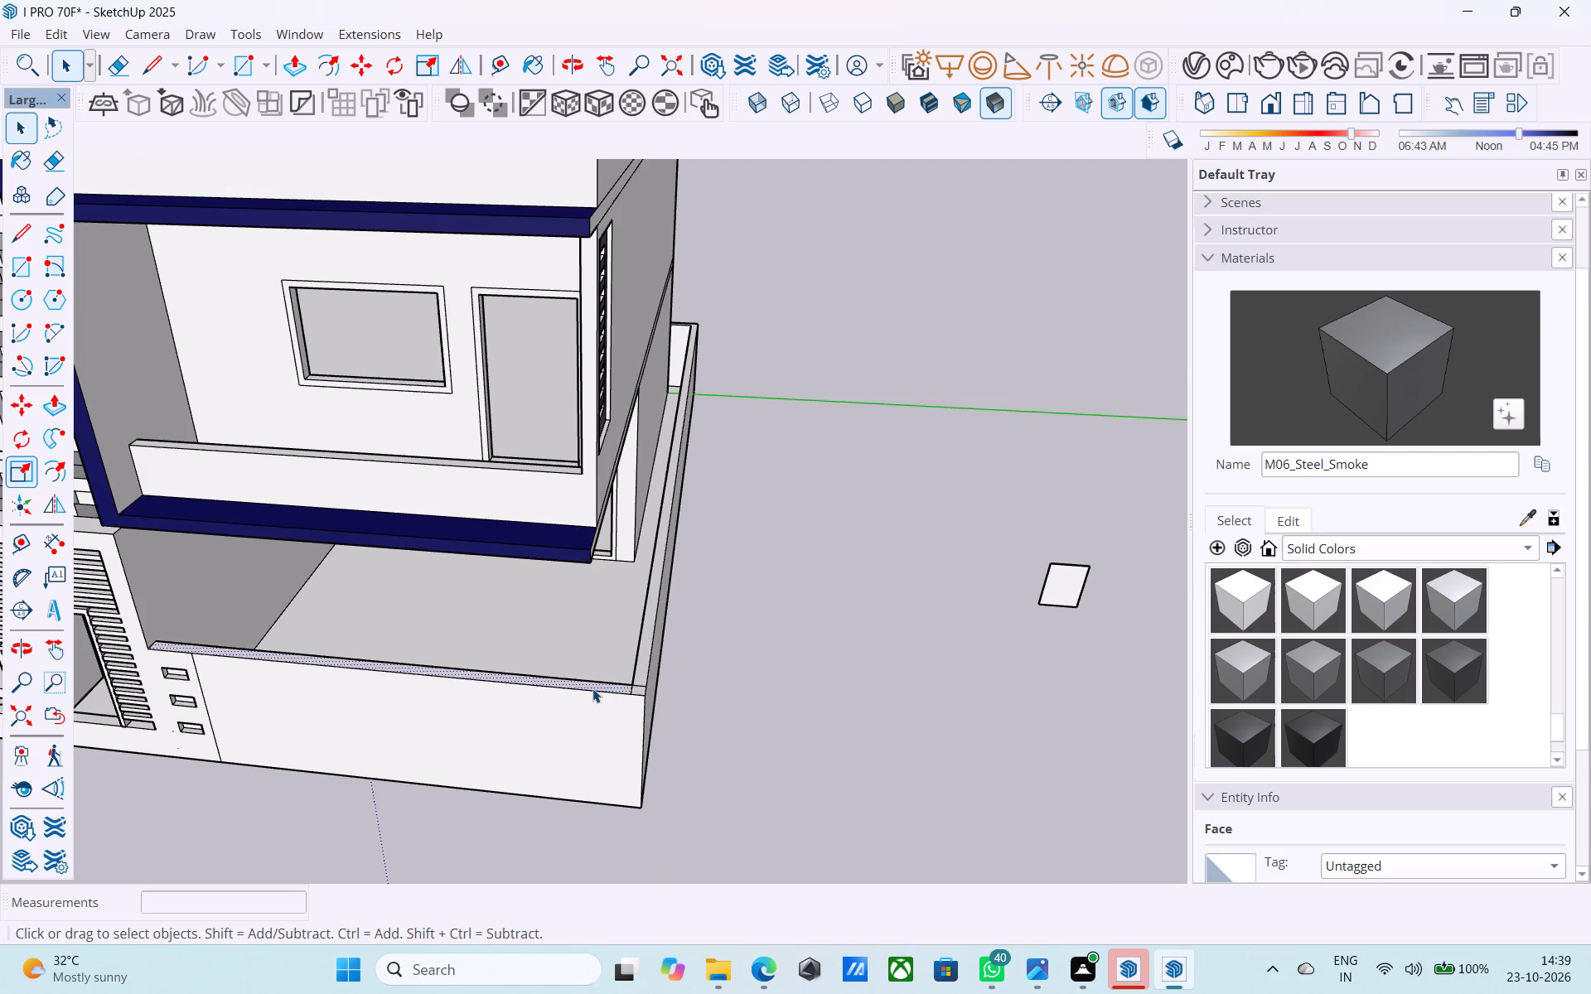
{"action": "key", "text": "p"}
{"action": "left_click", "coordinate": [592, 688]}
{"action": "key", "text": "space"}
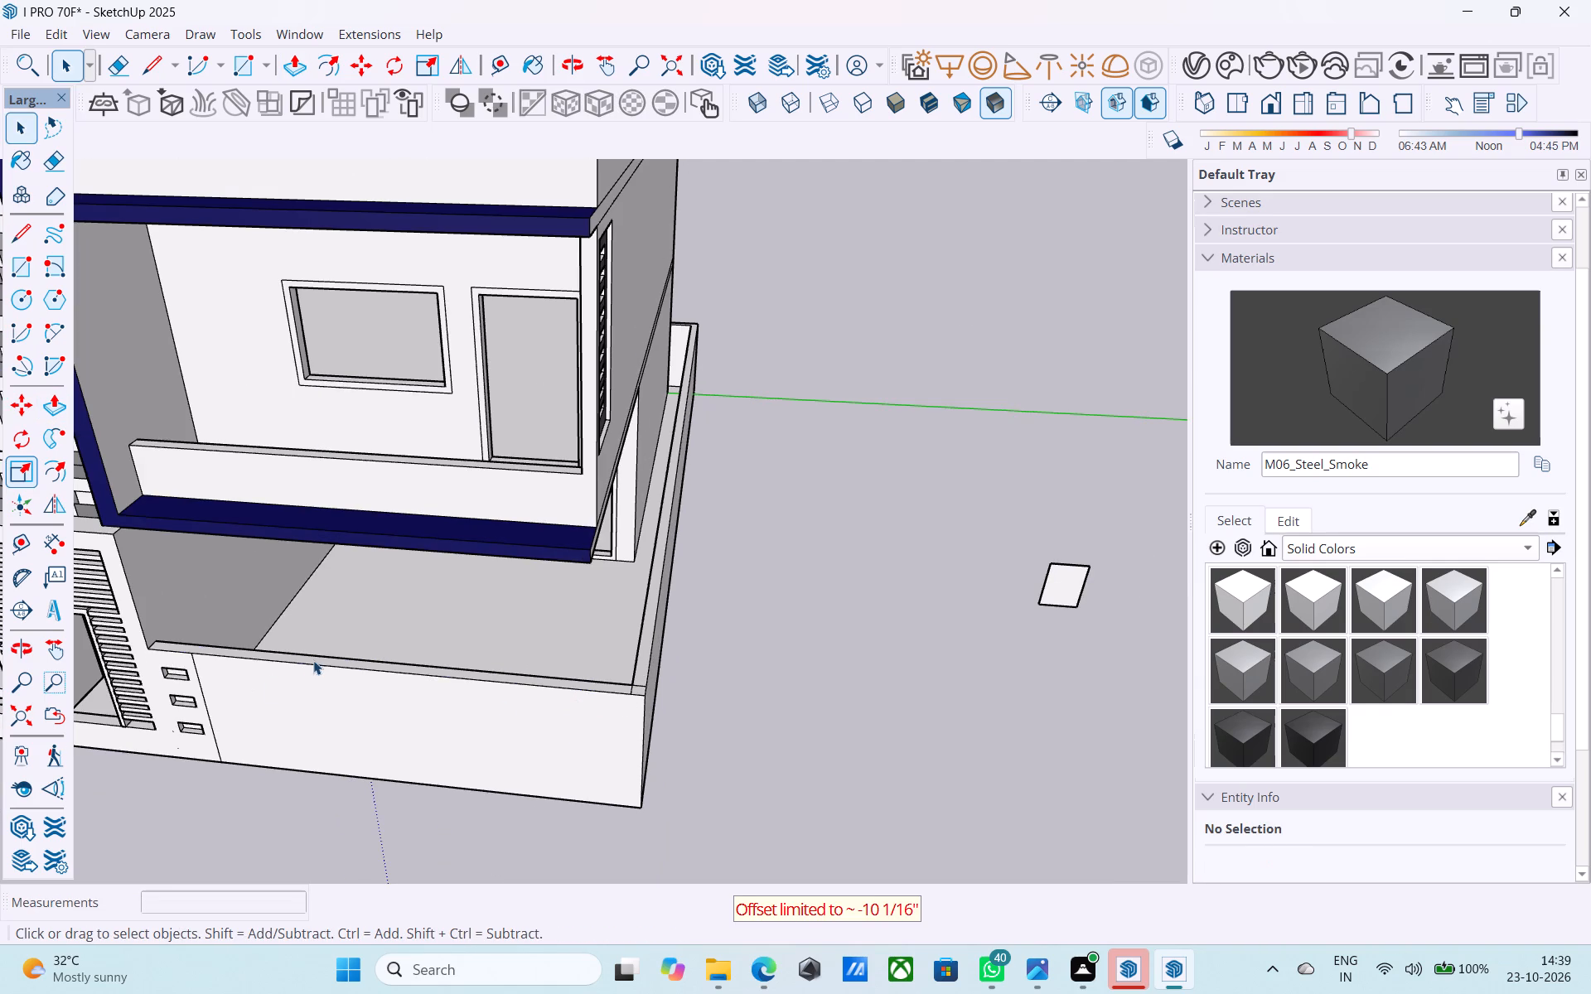
Draw a line across the front boundary wall's top, from the vertical line beside the slotted pier to the inner edge.
{"action": "key", "text": "l"}
{"action": "middle_click_drag", "start_coordinate": [186, 639], "coordinate": [470, 605], "text": "shift"}
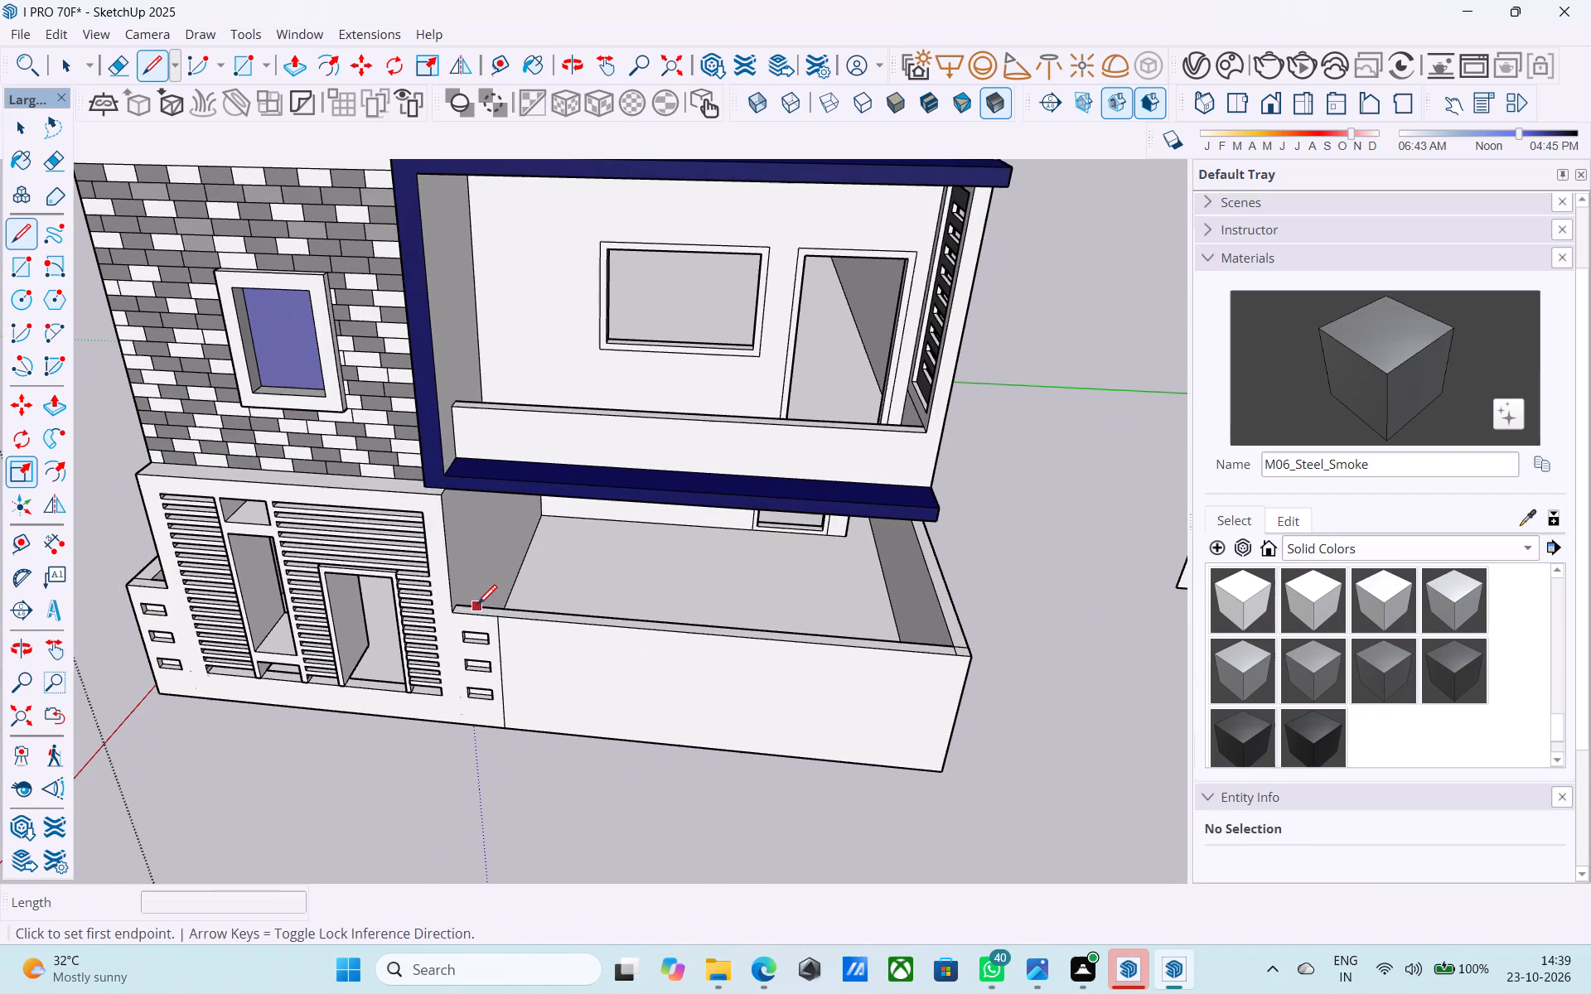
{"action": "scroll", "coordinate": [477, 606], "scroll_direction": "up", "scroll_amount": 7}
{"action": "left_click", "coordinate": [515, 633]}
{"action": "scroll", "coordinate": [522, 617], "scroll_direction": "up", "scroll_amount": 7}
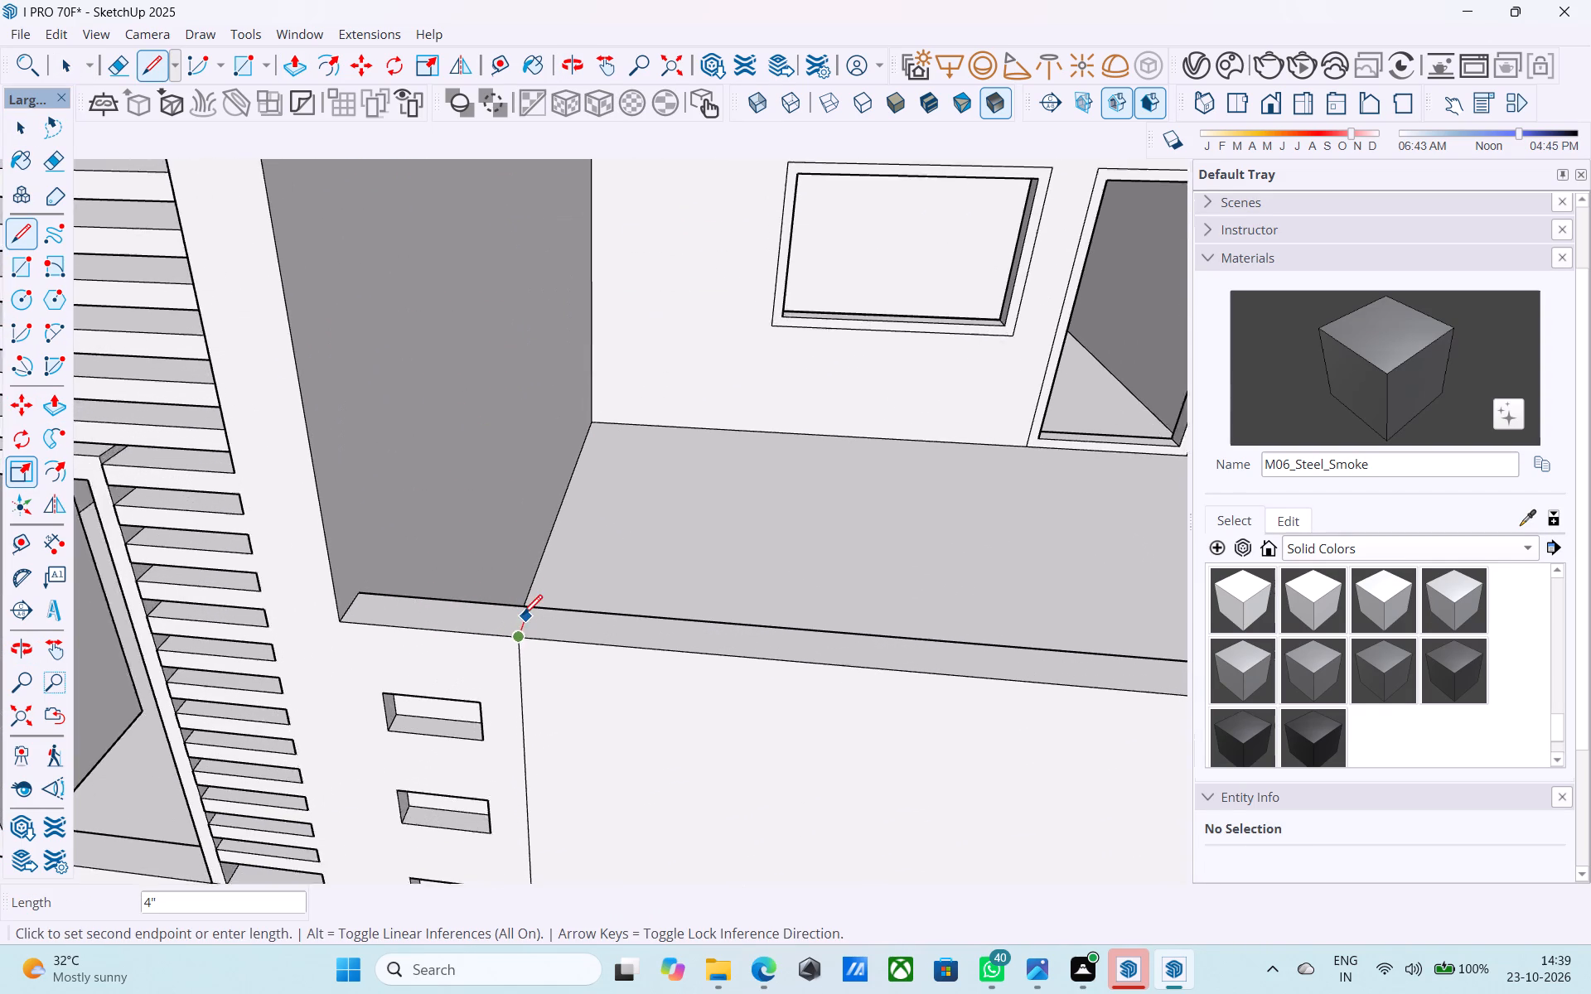
{"action": "left_click", "coordinate": [529, 609]}
{"action": "scroll", "coordinate": [527, 605], "scroll_direction": "down", "scroll_amount": 5}
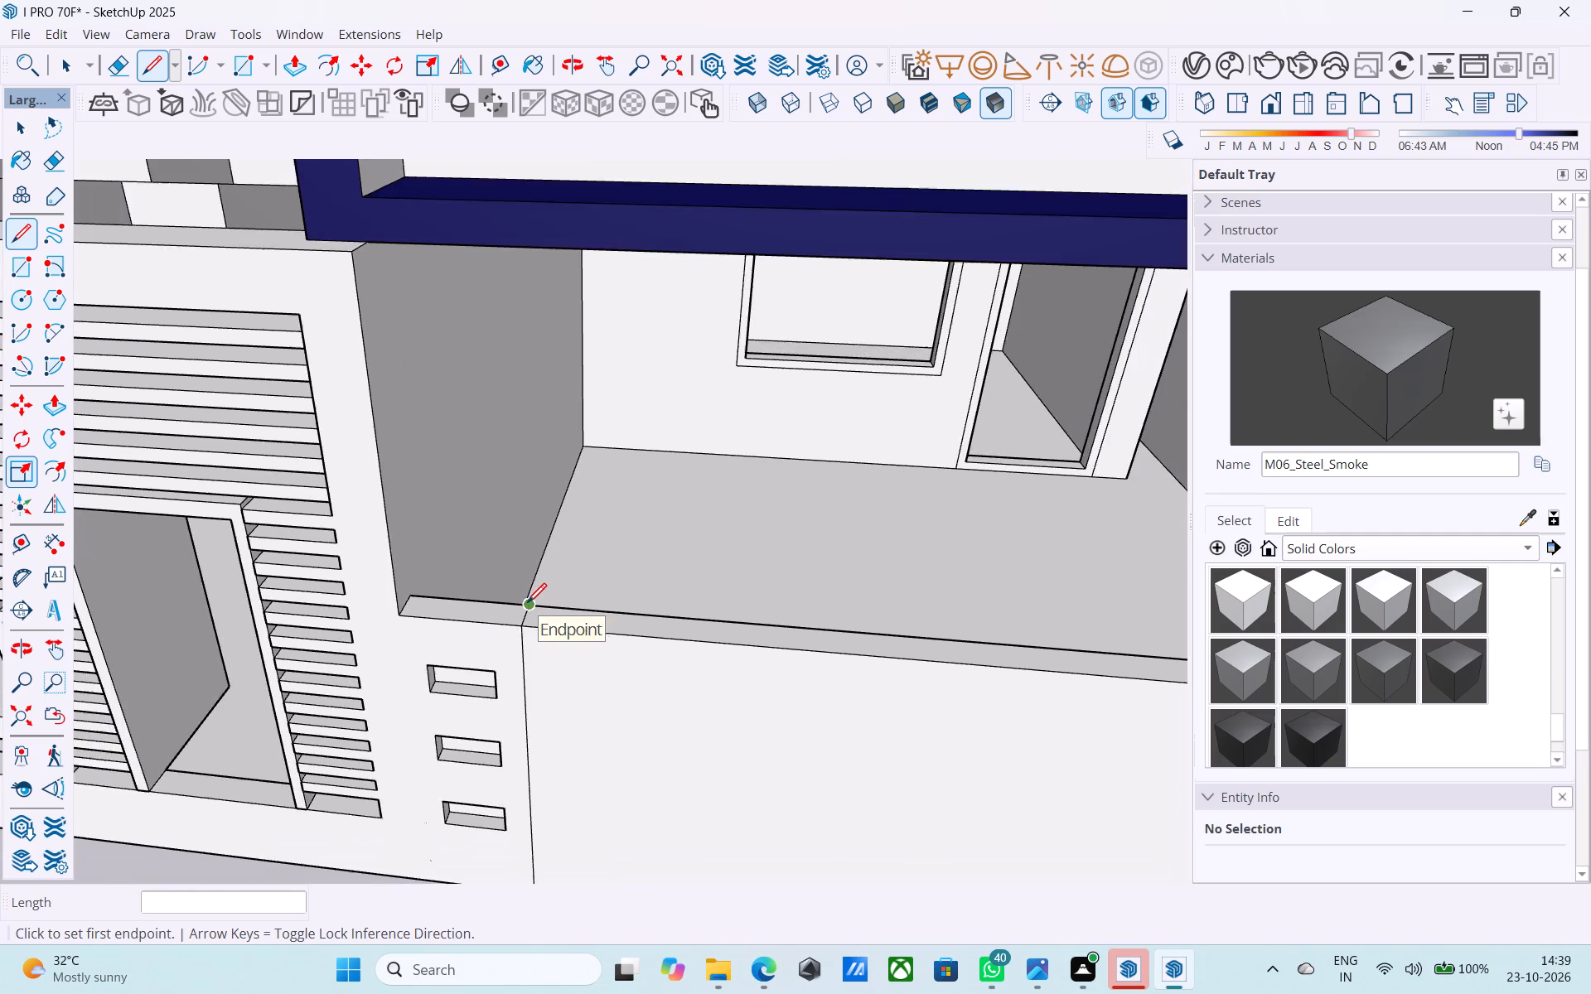
{"action": "key", "text": "space"}
Push/Pull the top of the front boundary wall between the slotted pier and the side wall down 5'.
{"action": "scroll", "coordinate": [515, 606], "scroll_direction": "up", "scroll_amount": 5}
{"action": "scroll", "coordinate": [512, 610], "scroll_direction": "down", "scroll_amount": 9}
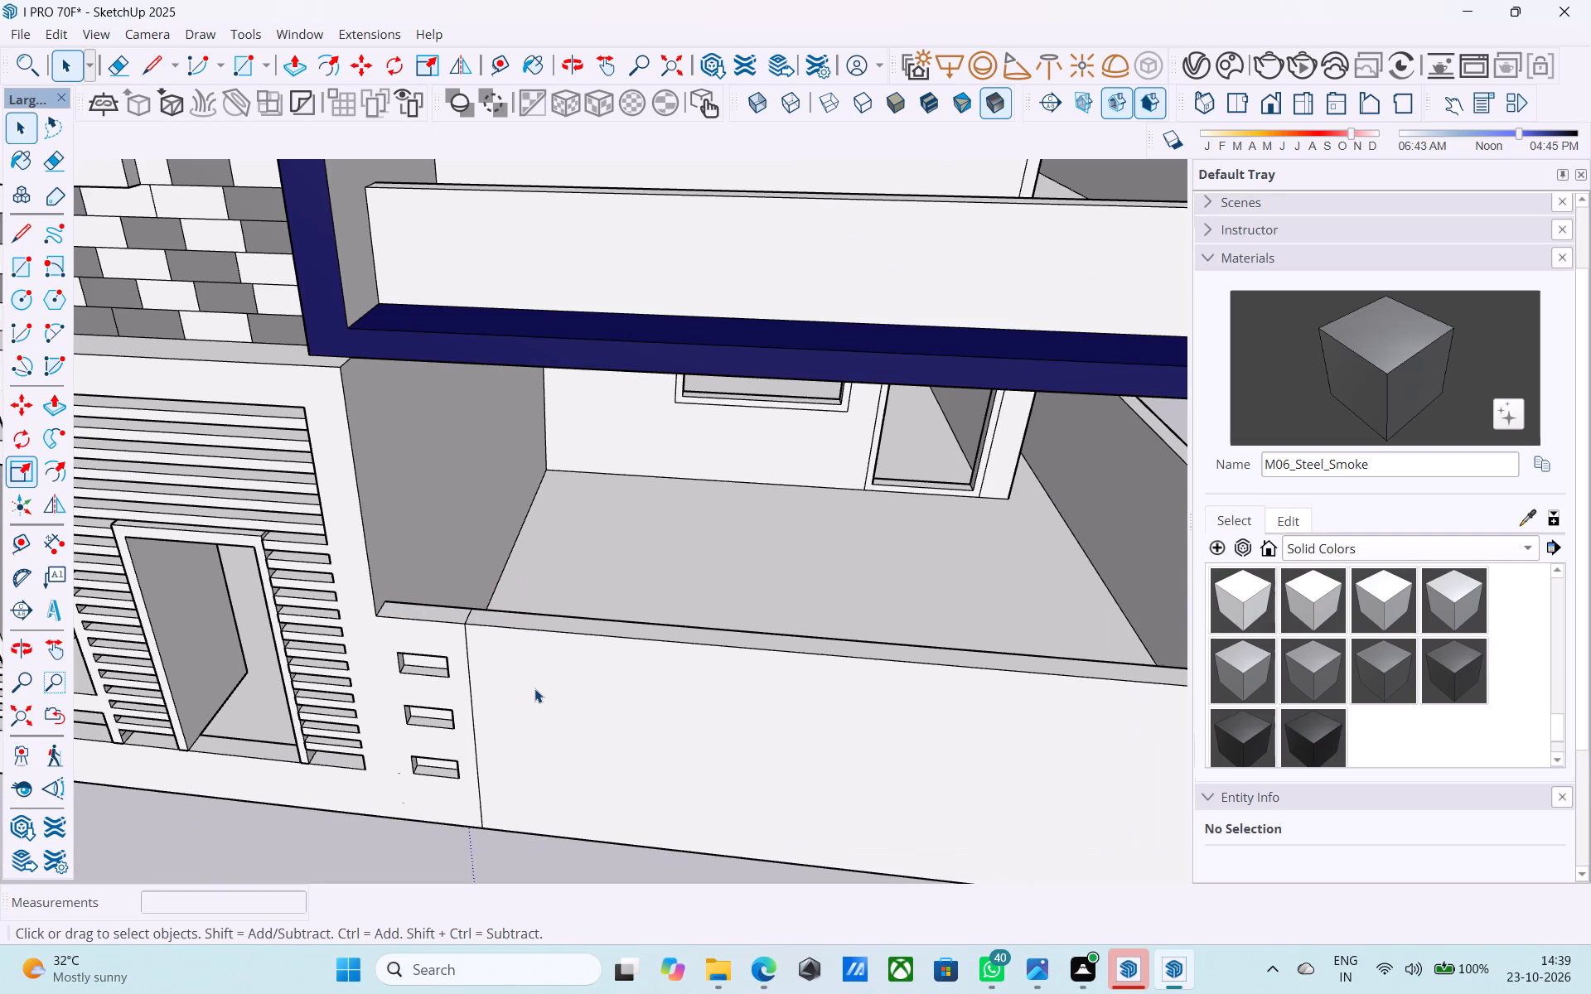
{"action": "scroll", "coordinate": [582, 648], "scroll_direction": "down", "scroll_amount": 7}
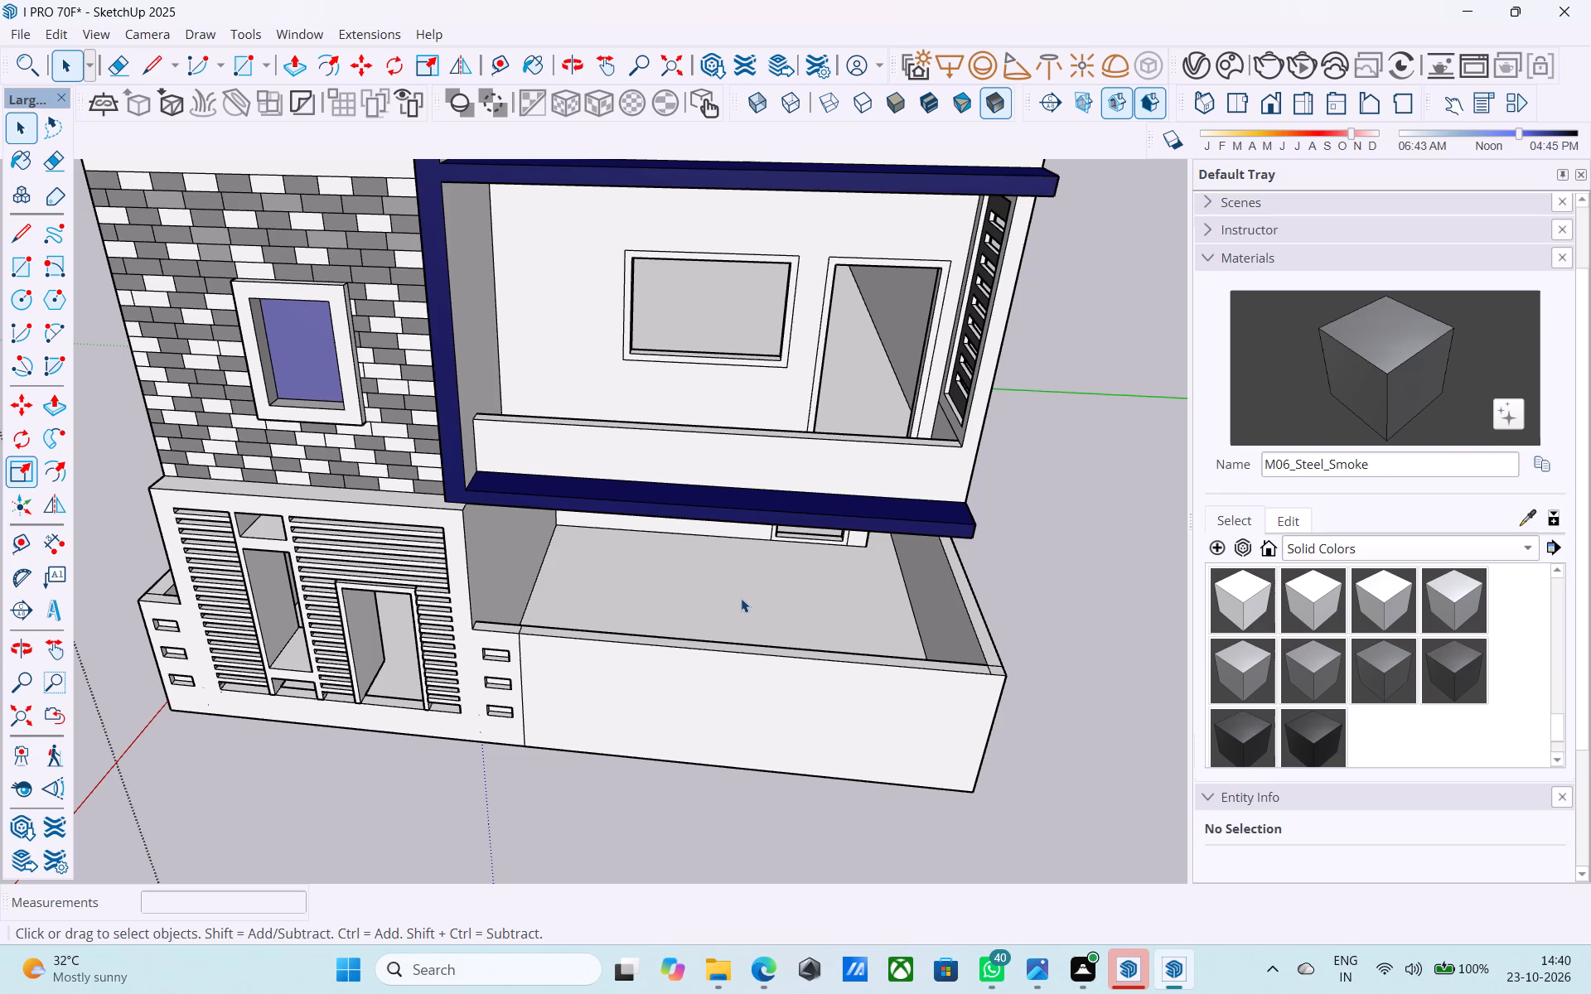
{"action": "scroll", "coordinate": [744, 596], "scroll_direction": "down", "scroll_amount": 6}
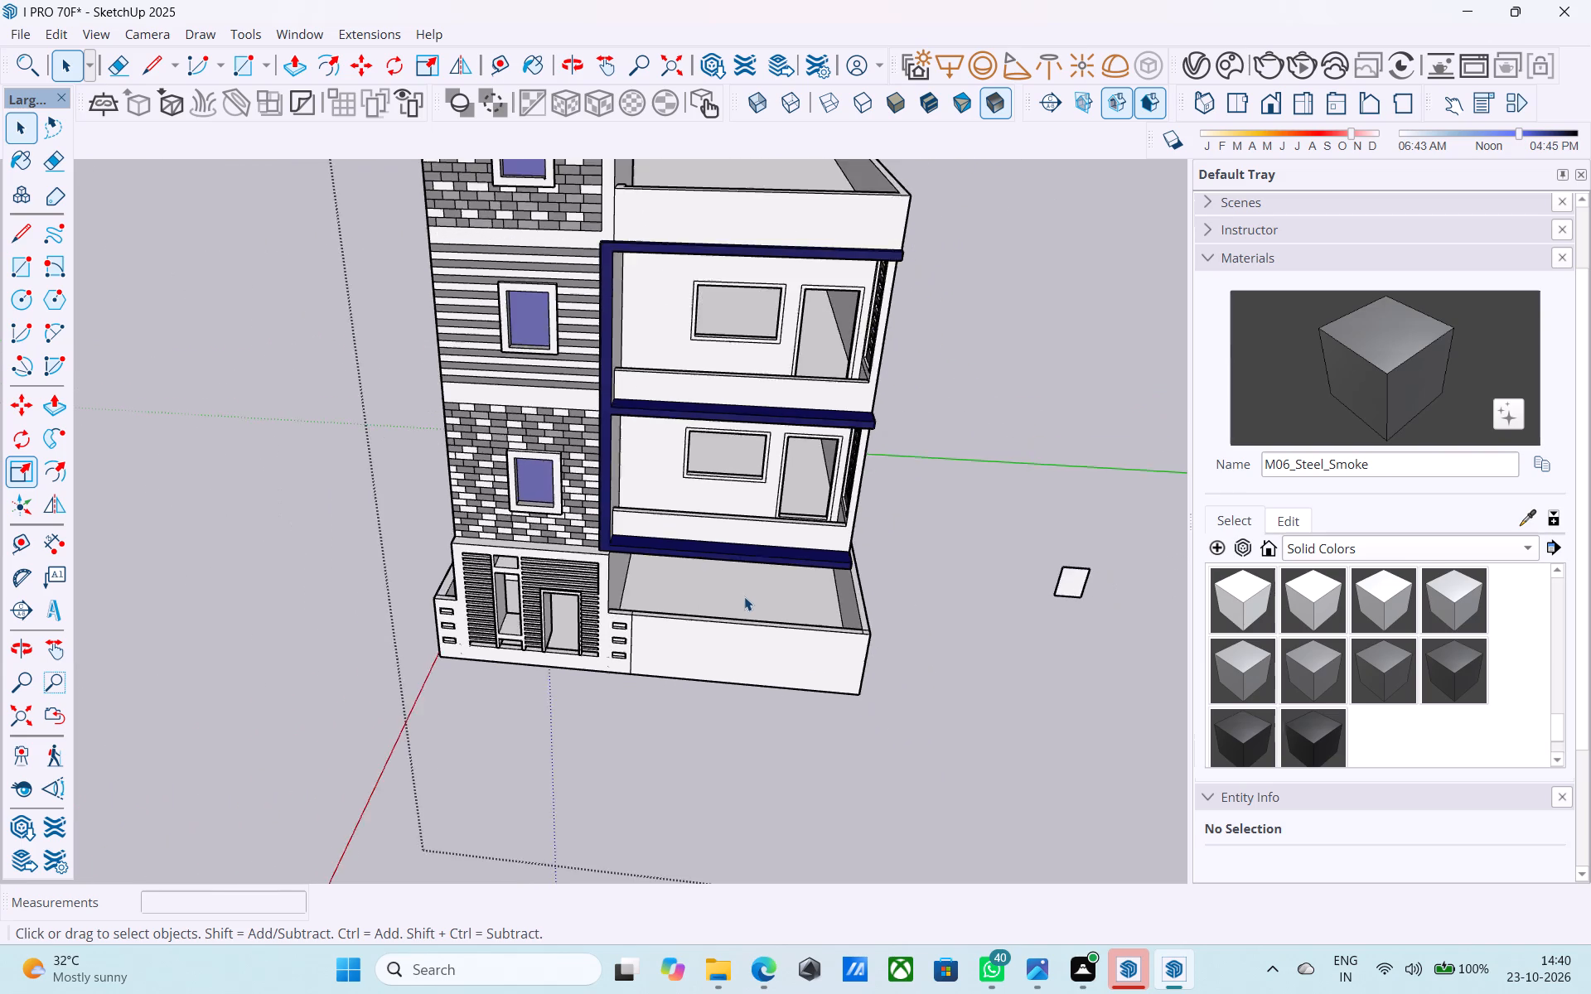
{"action": "middle_click_drag", "start_coordinate": [744, 596], "coordinate": [582, 607]}
{"action": "scroll", "coordinate": [541, 650], "scroll_direction": "up", "scroll_amount": 12}
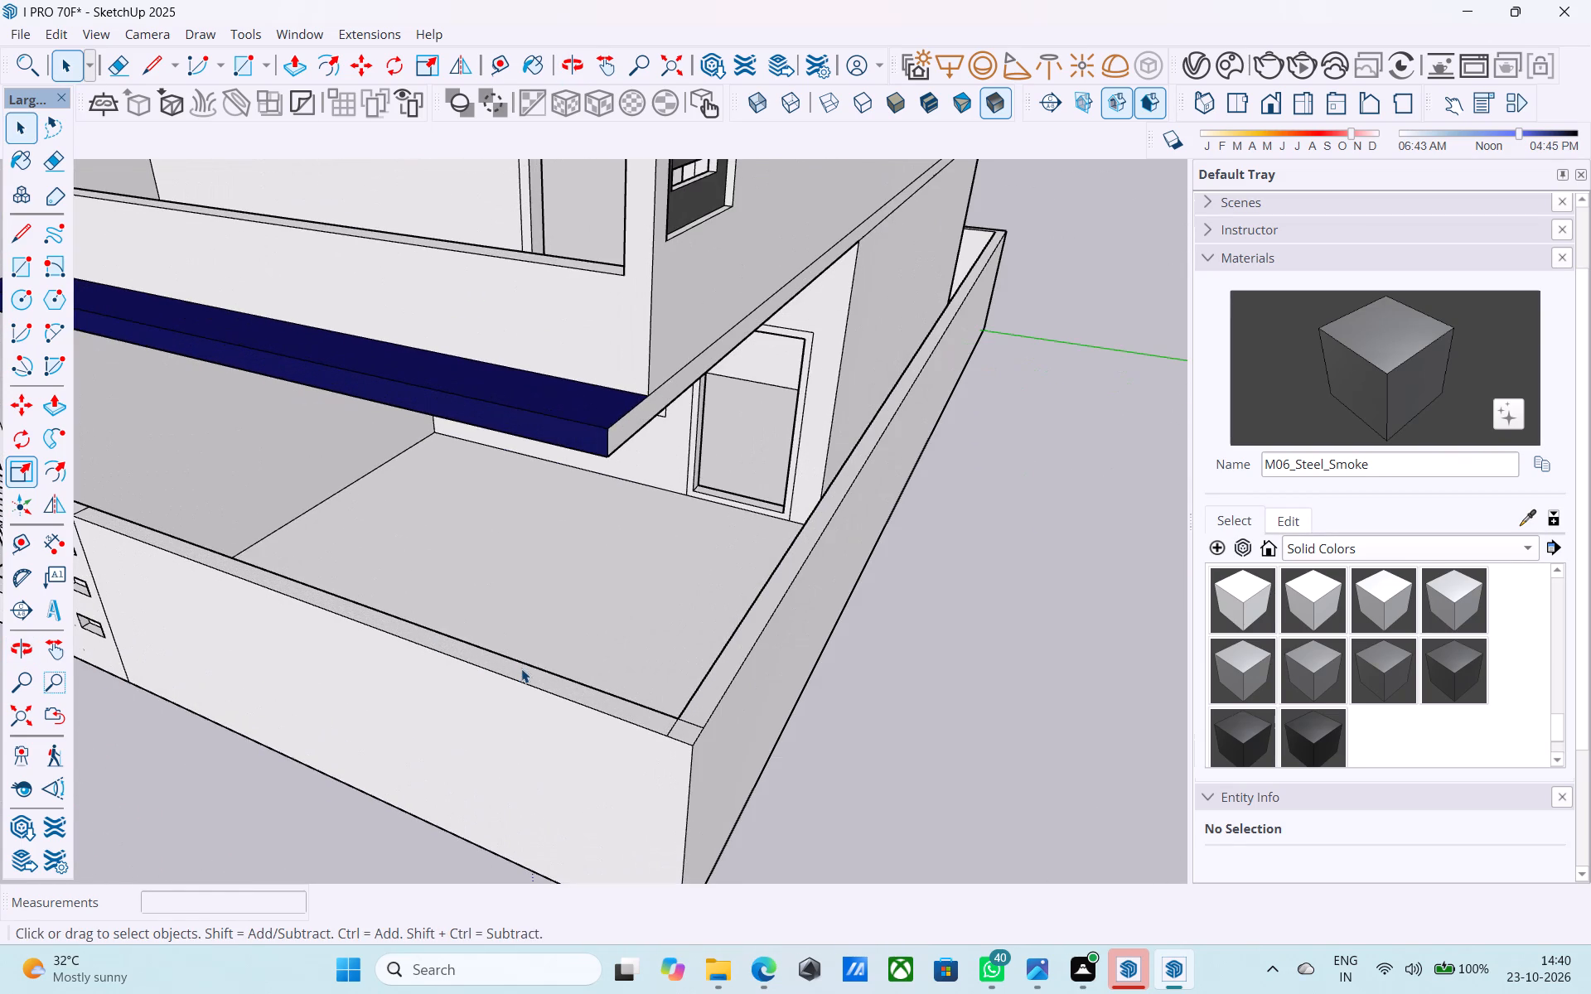
{"action": "left_click", "coordinate": [521, 668]}
{"action": "key", "text": "p"}
{"action": "left_click", "coordinate": [521, 668]}
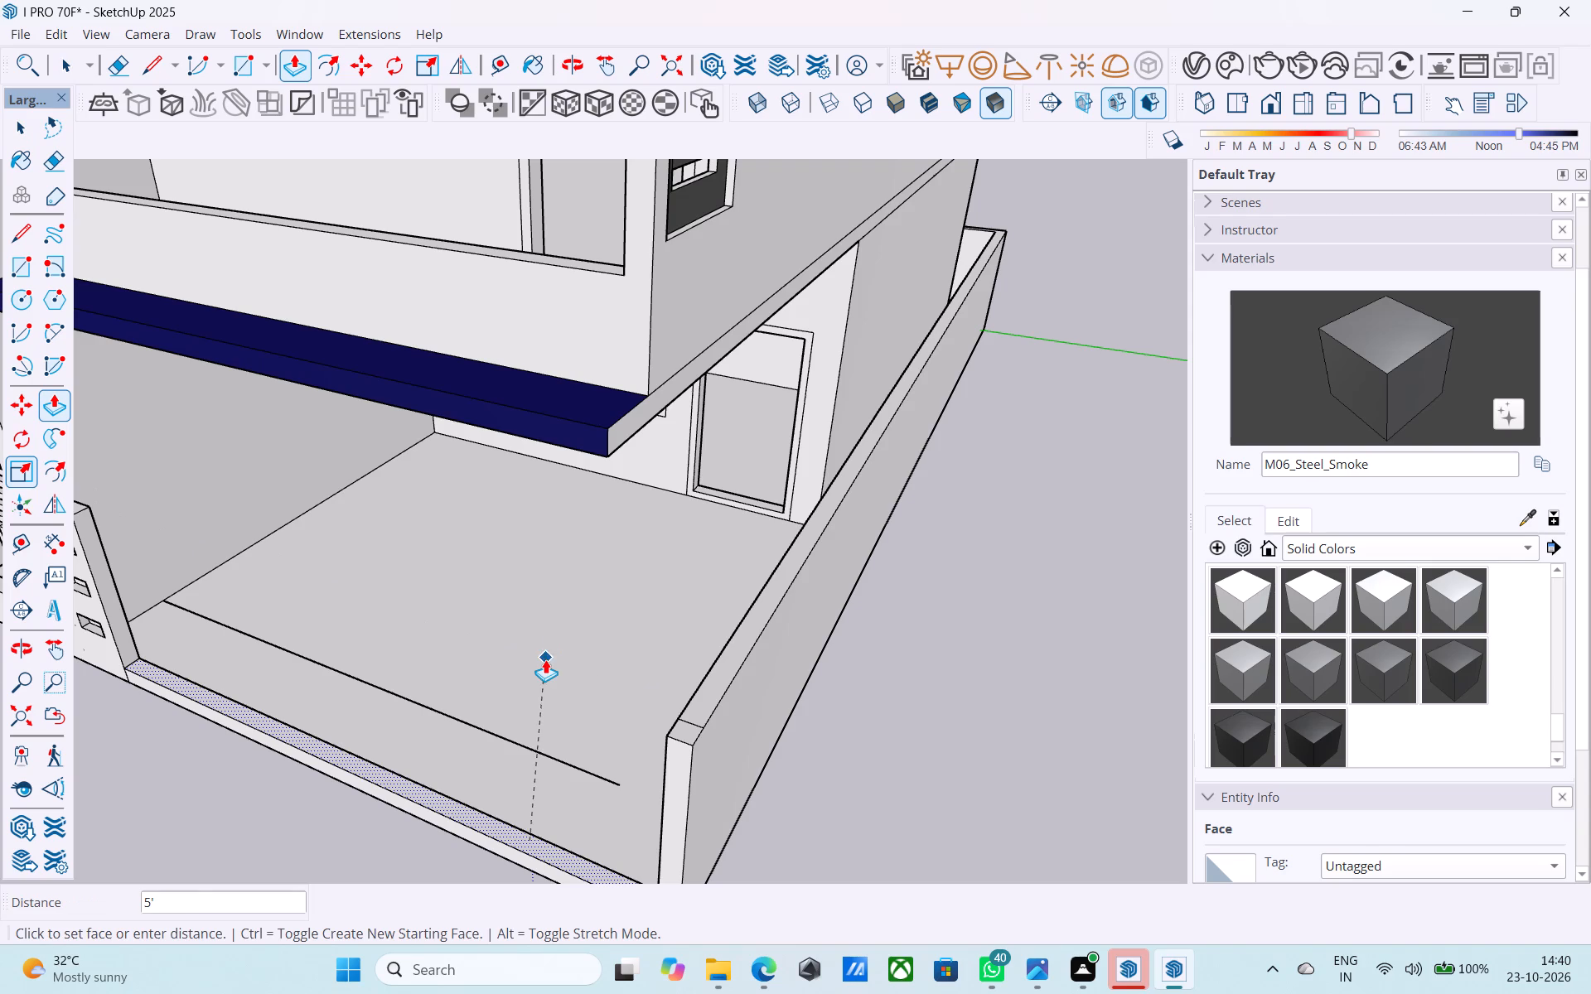
{"action": "left_click", "coordinate": [549, 659]}
{"action": "key", "text": "space"}
Erase the leftover edge along the courtyard floor behind the lowered front boundary wall.
{"action": "middle_click_drag", "start_coordinate": [550, 658], "coordinate": [573, 651]}
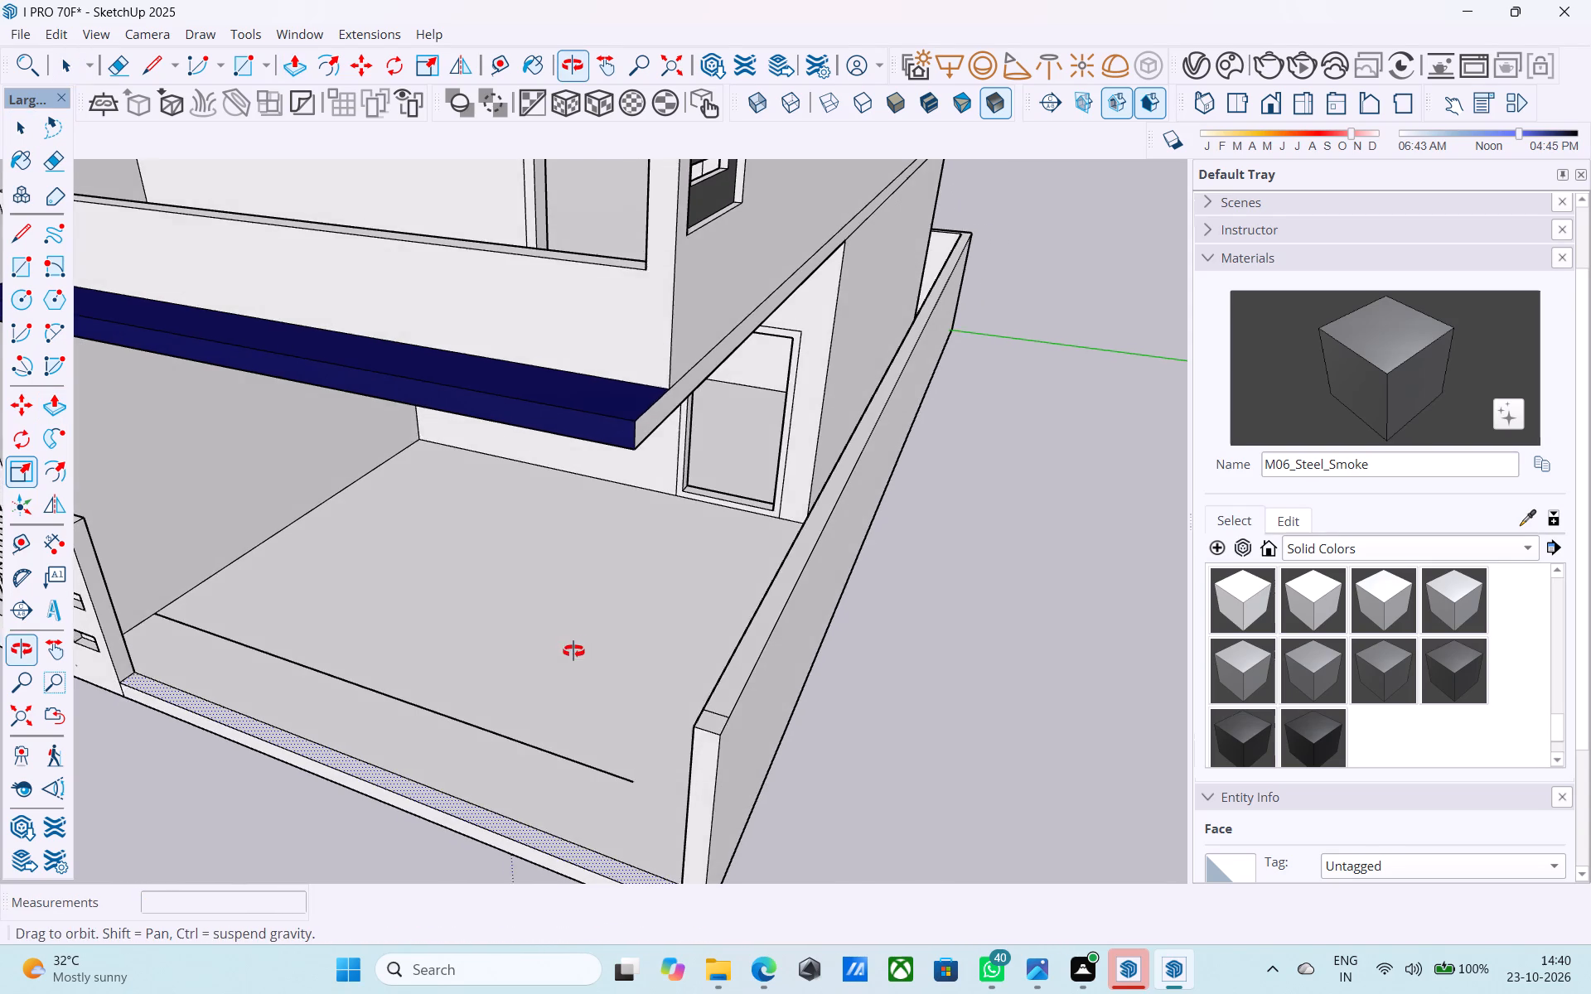
{"action": "middle_click_drag", "start_coordinate": [573, 651], "coordinate": [580, 648]}
{"action": "key", "text": "e"}
{"action": "left_click_drag", "start_coordinate": [491, 703], "coordinate": [469, 737]}
{"action": "scroll", "coordinate": [463, 733], "scroll_direction": "down", "scroll_amount": 5}
{"action": "middle_click_drag", "start_coordinate": [462, 733], "coordinate": [633, 683]}
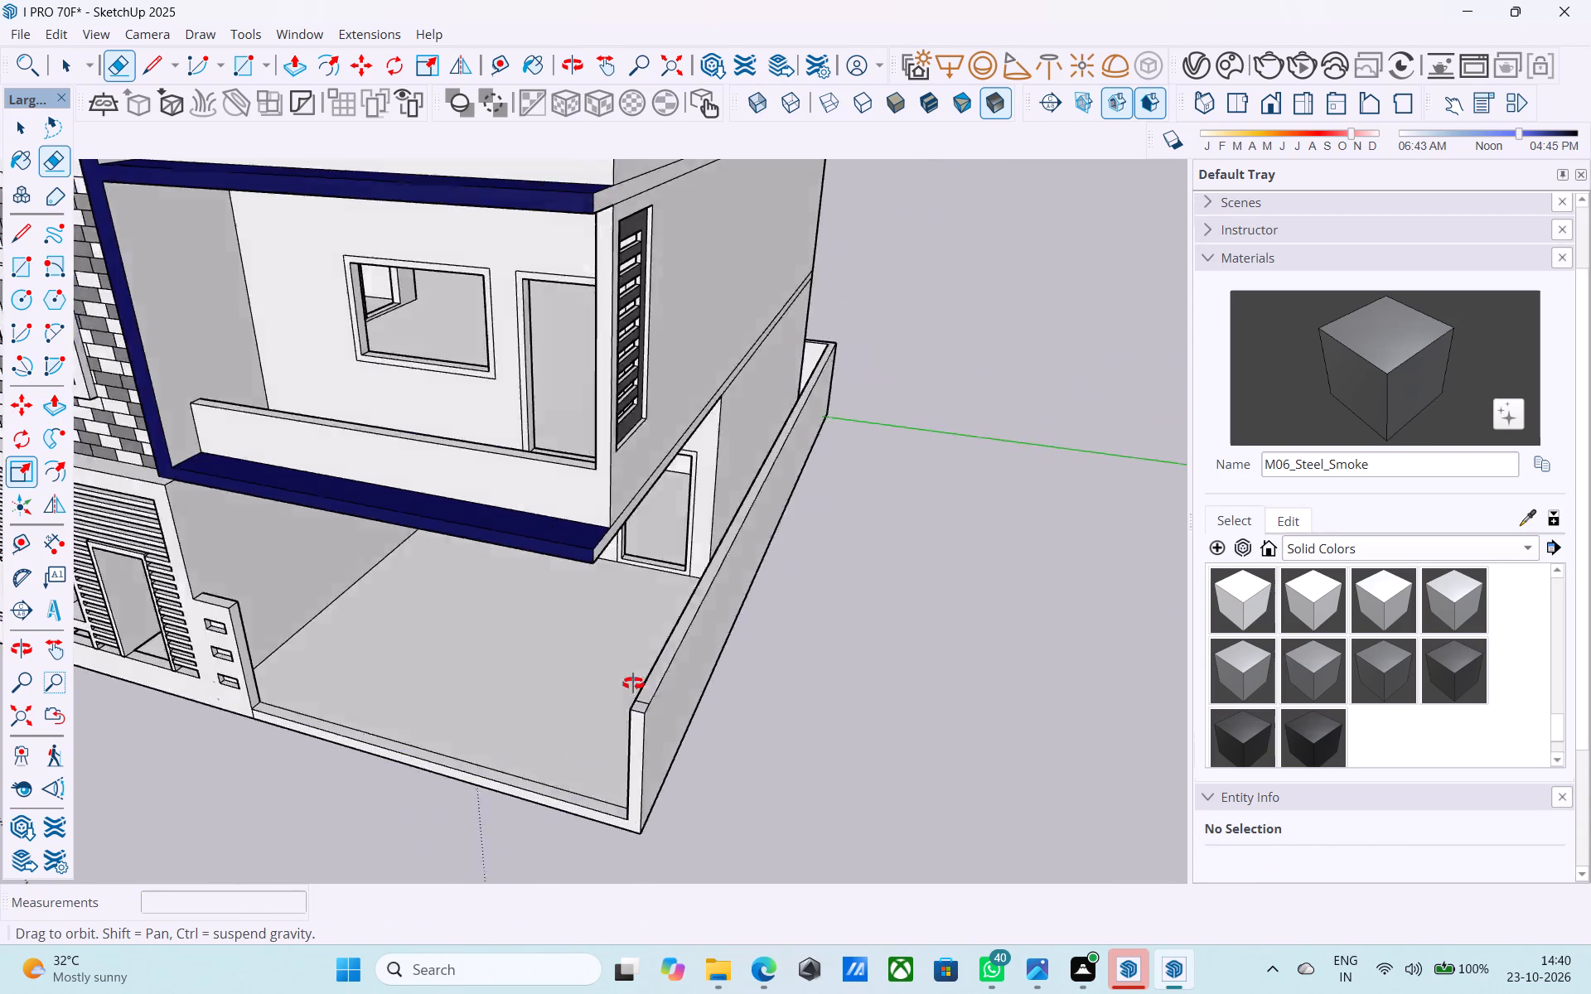
{"action": "middle_click_drag", "start_coordinate": [633, 683], "coordinate": [670, 585]}
{"action": "scroll", "coordinate": [665, 575], "scroll_direction": "down", "scroll_amount": 6}
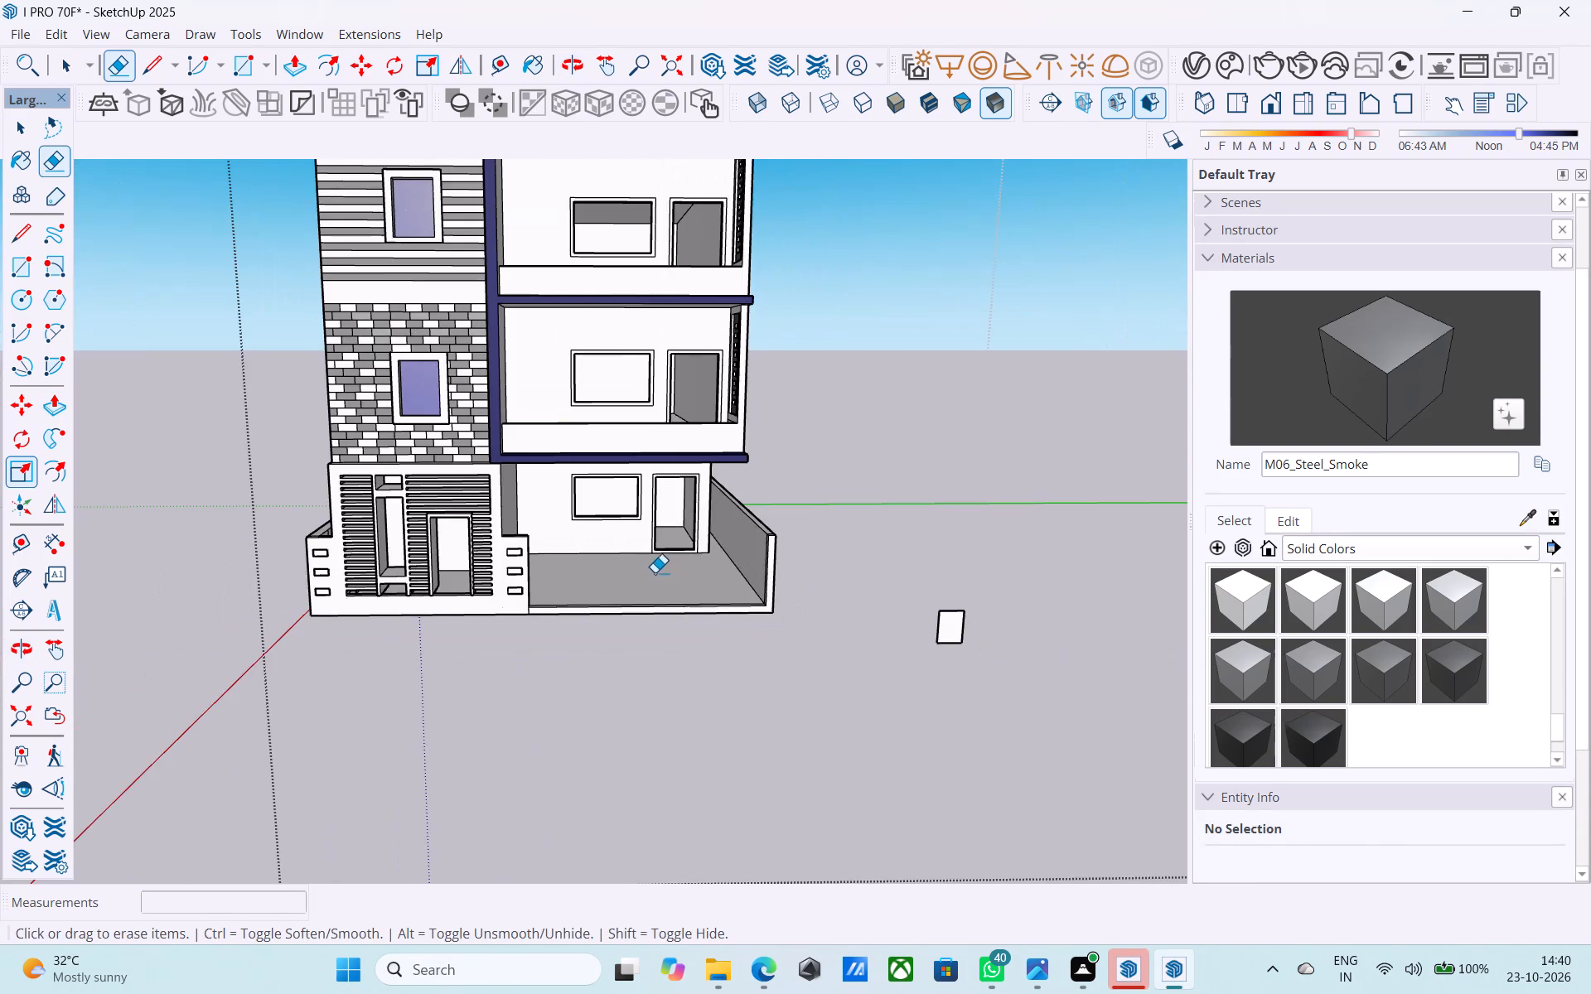
Save the model after checking the opened front boundary wall and the building's side elevation.
{"action": "middle_click_drag", "start_coordinate": [622, 551], "coordinate": [625, 590]}
{"action": "key", "text": "ctrl+s"}
{"action": "key", "text": "space"}
{"action": "scroll", "coordinate": [607, 585], "scroll_direction": "up", "scroll_amount": 7}
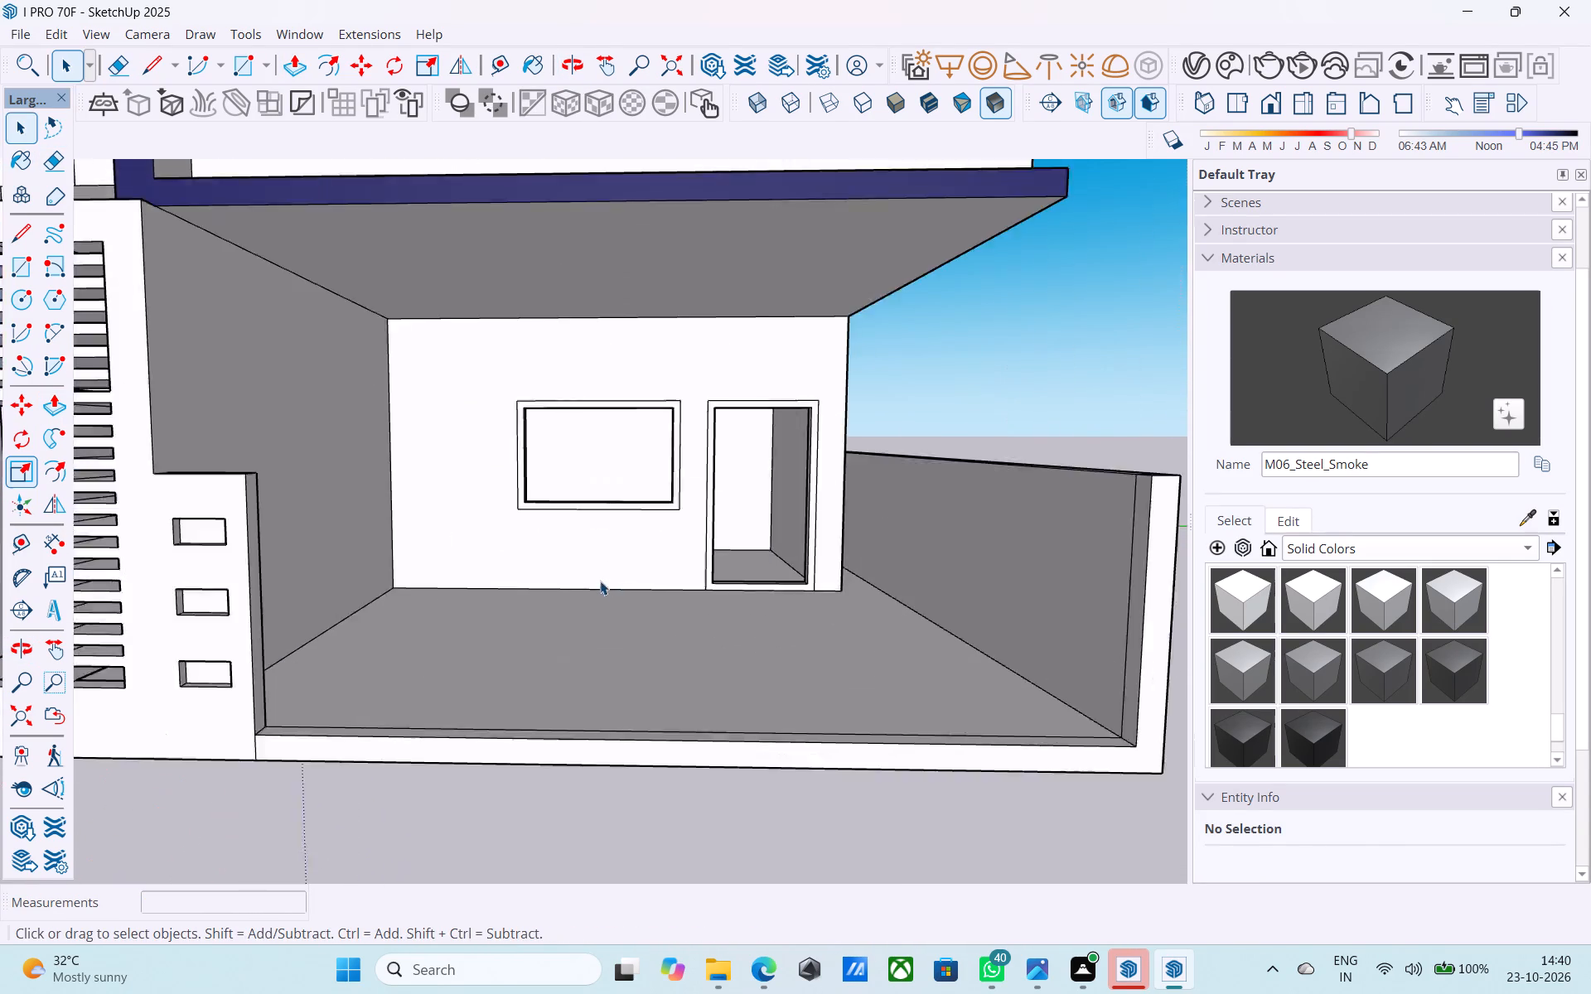
{"action": "scroll", "coordinate": [600, 581], "scroll_direction": "up", "scroll_amount": 2}
{"action": "middle_click_drag", "start_coordinate": [588, 586], "coordinate": [452, 644]}
{"action": "scroll", "coordinate": [443, 637], "scroll_direction": "down", "scroll_amount": 11}
{"action": "middle_click_drag", "start_coordinate": [467, 646], "coordinate": [805, 641]}
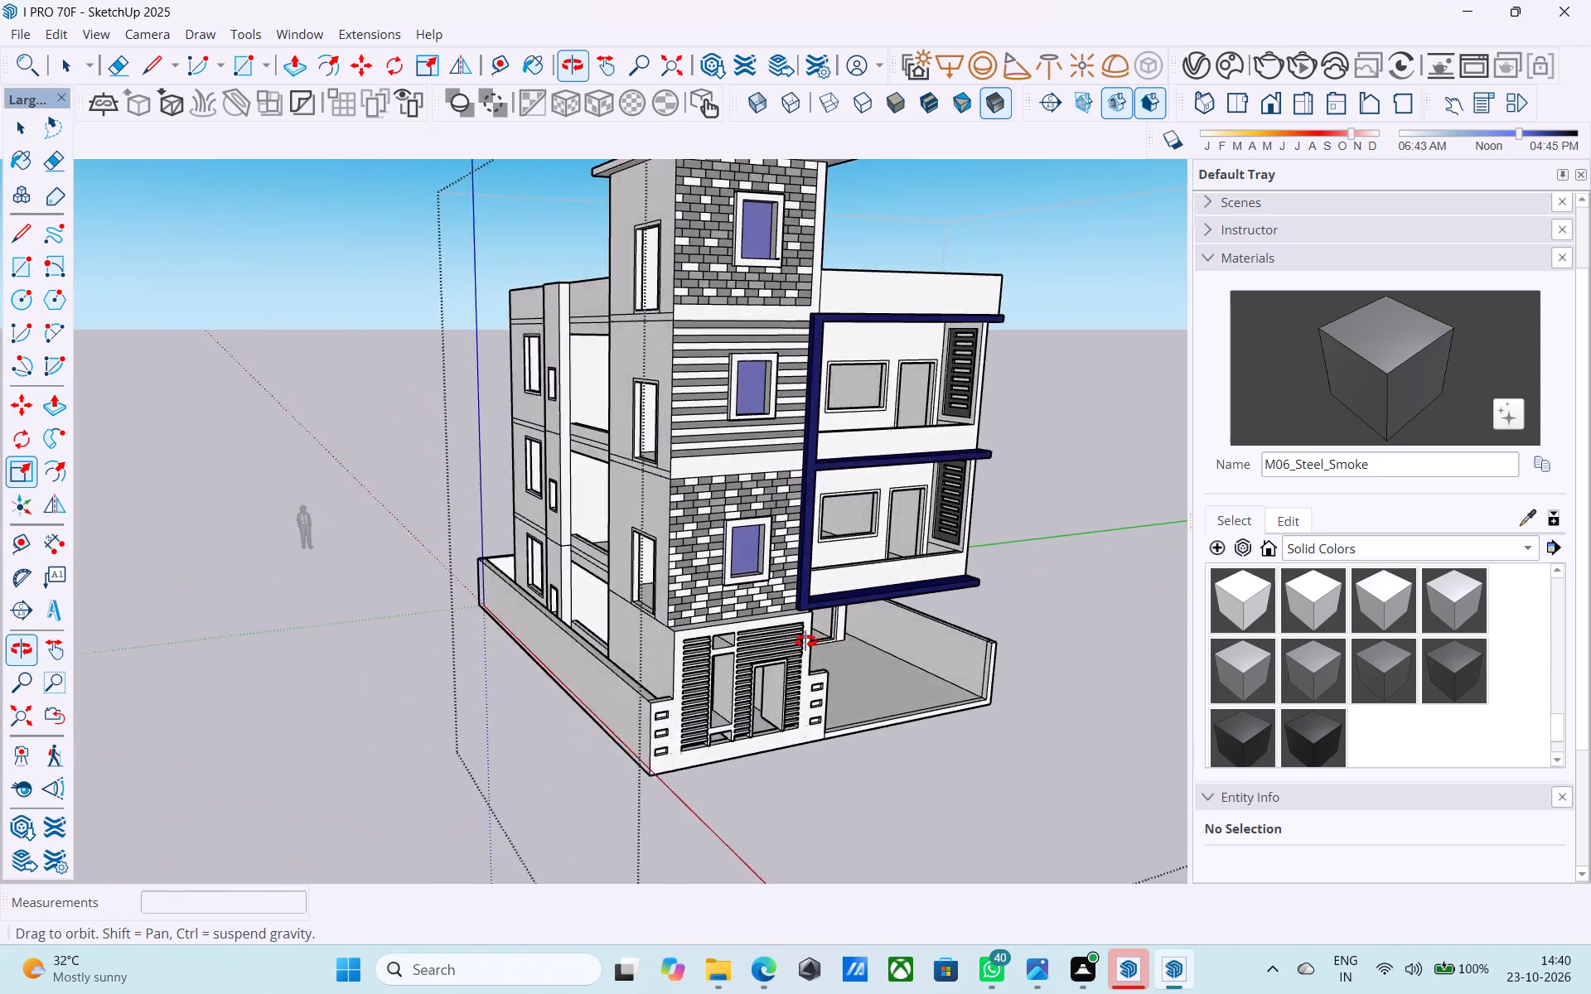
{"action": "middle_click_drag", "start_coordinate": [805, 641], "coordinate": [894, 621]}
{"action": "scroll", "coordinate": [890, 616], "scroll_direction": "up", "scroll_amount": 6}
{"action": "scroll", "coordinate": [890, 614], "scroll_direction": "down", "scroll_amount": 4}
{"action": "middle_click_drag", "start_coordinate": [882, 615], "coordinate": [849, 678]}
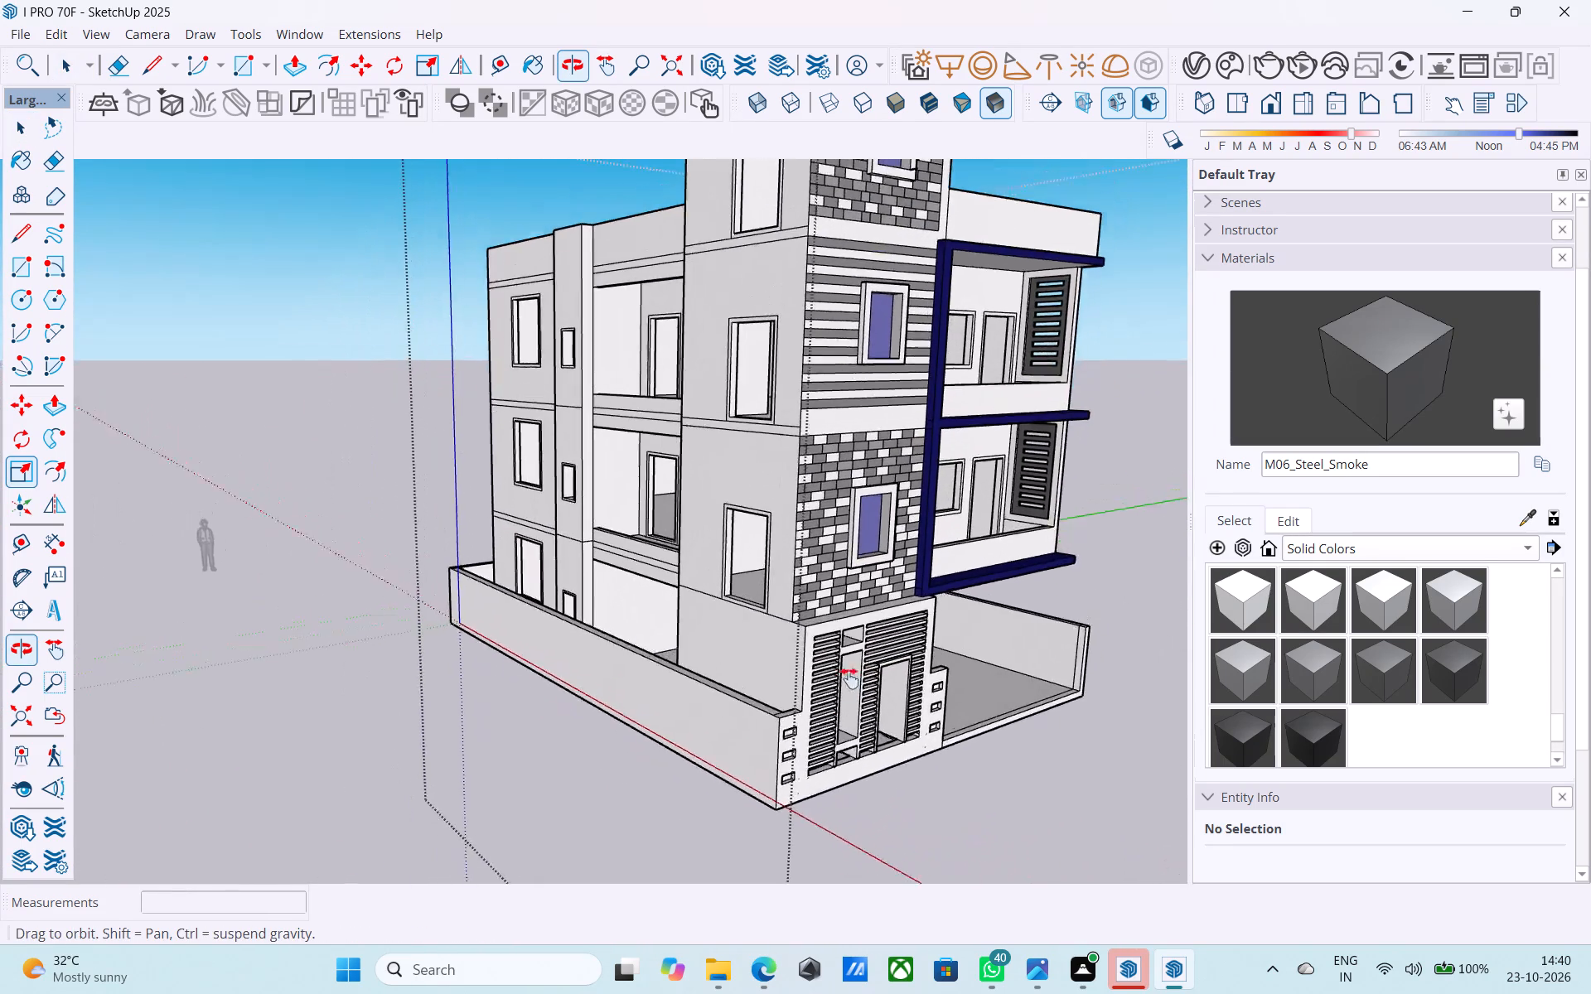
{"action": "middle_click_drag", "start_coordinate": [849, 678], "coordinate": [931, 746]}
{"action": "key", "text": "ctrl+s"}
{"action": "key", "text": "space"}
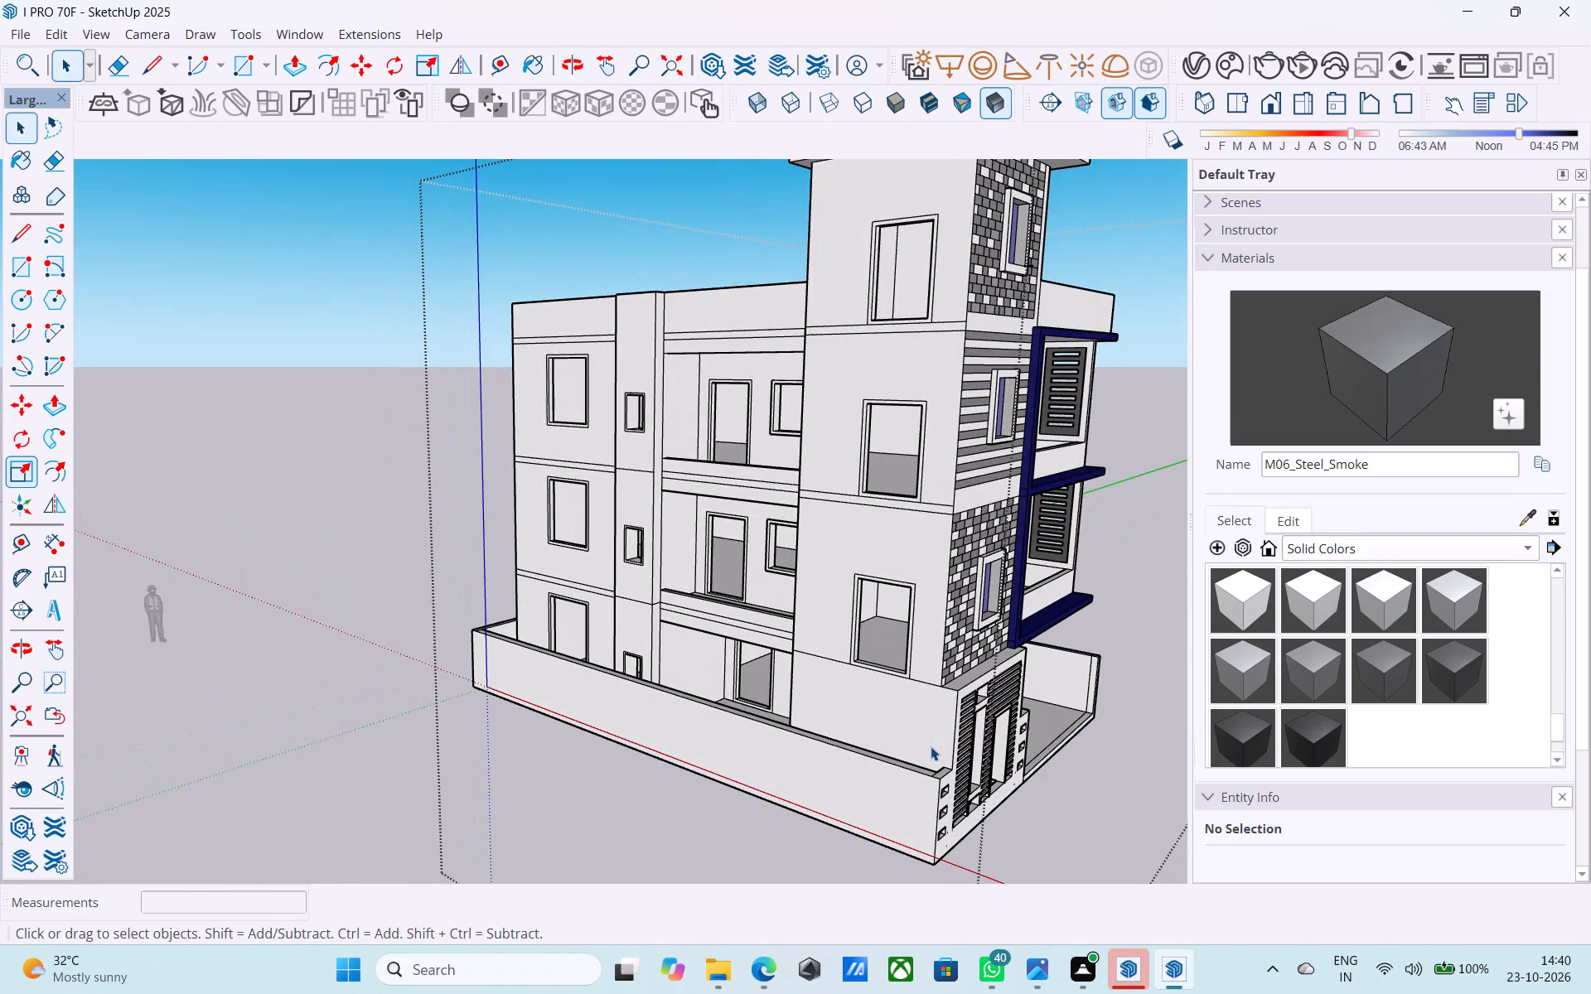
Examine the building's front and side elevations from several angles.
{"action": "middle_click_drag", "start_coordinate": [929, 745], "coordinate": [621, 711]}
{"action": "scroll", "coordinate": [621, 712], "scroll_direction": "down", "scroll_amount": 4}
{"action": "middle_click_drag", "start_coordinate": [621, 712], "coordinate": [655, 759]}
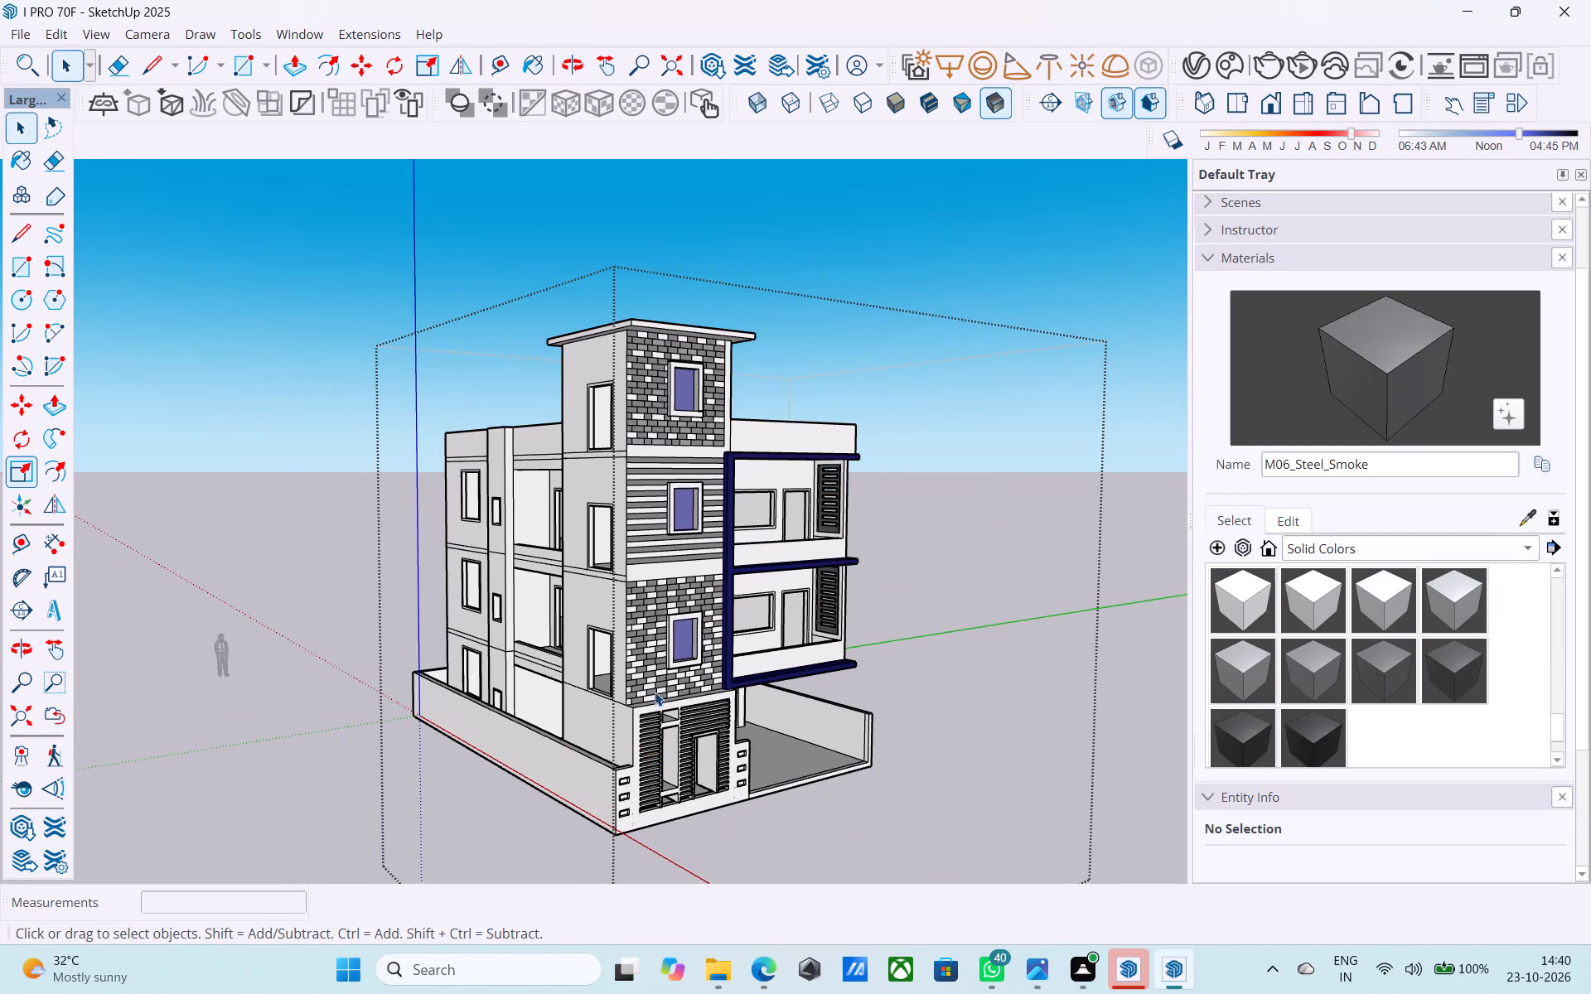
{"action": "middle_click_drag", "start_coordinate": [652, 658], "coordinate": [704, 717], "text": "shift"}
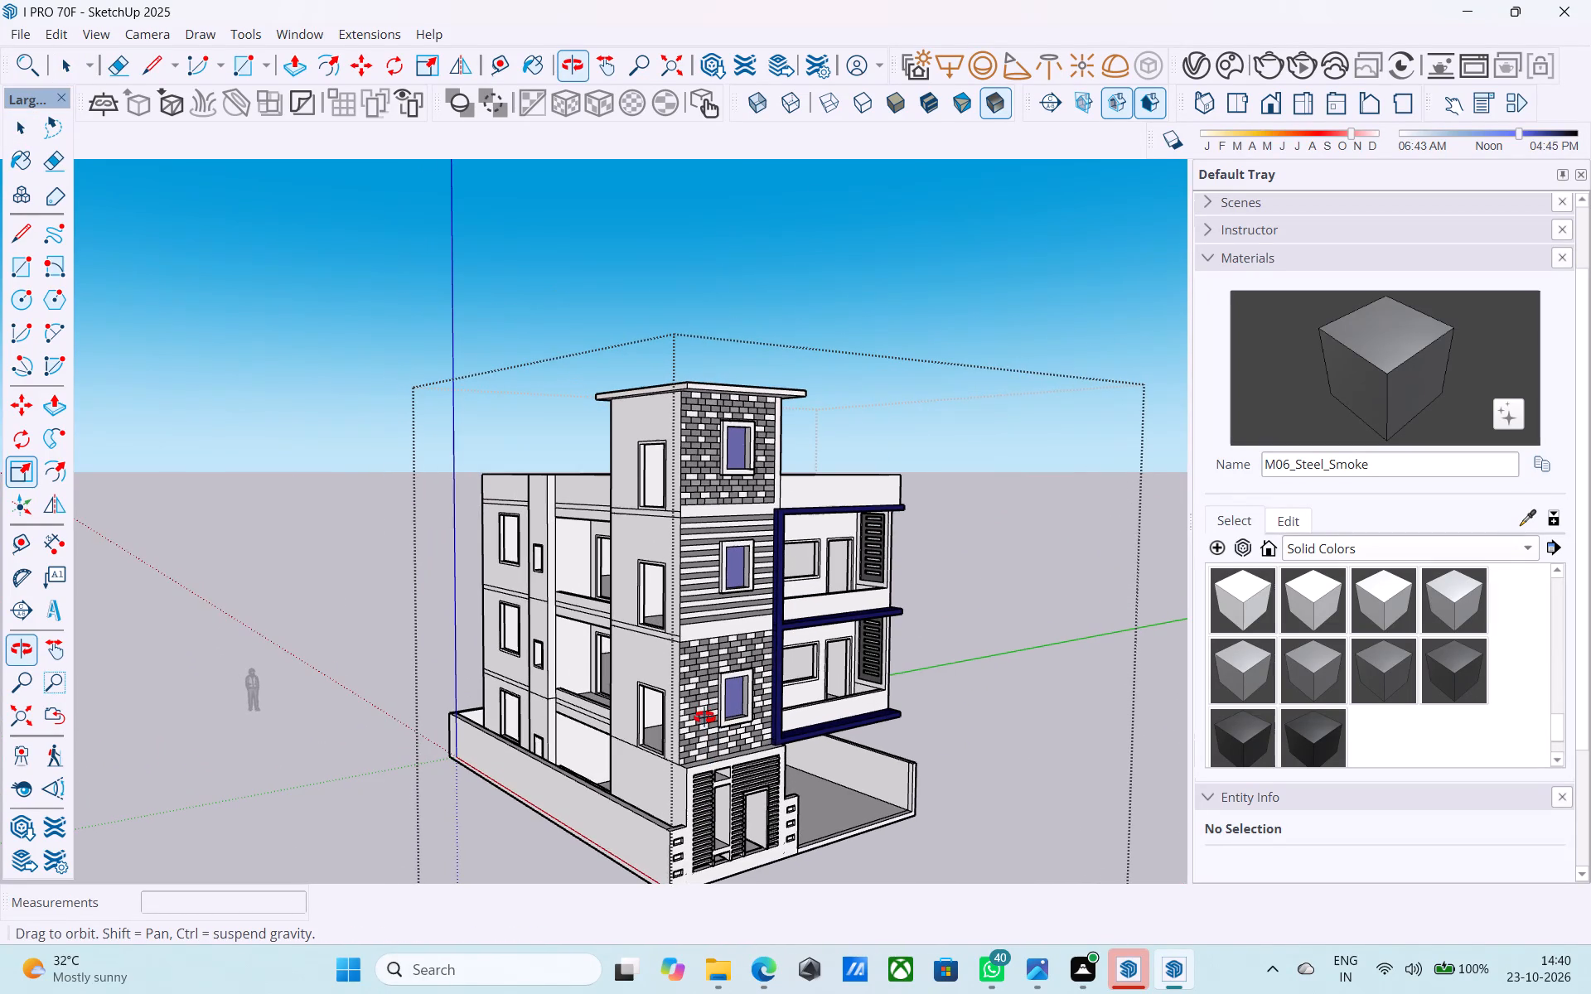
{"action": "middle_click_drag", "start_coordinate": [704, 717], "coordinate": [333, 635], "text": "shift"}
{"action": "middle_click_drag", "start_coordinate": [385, 644], "coordinate": [543, 673], "text": "shift"}
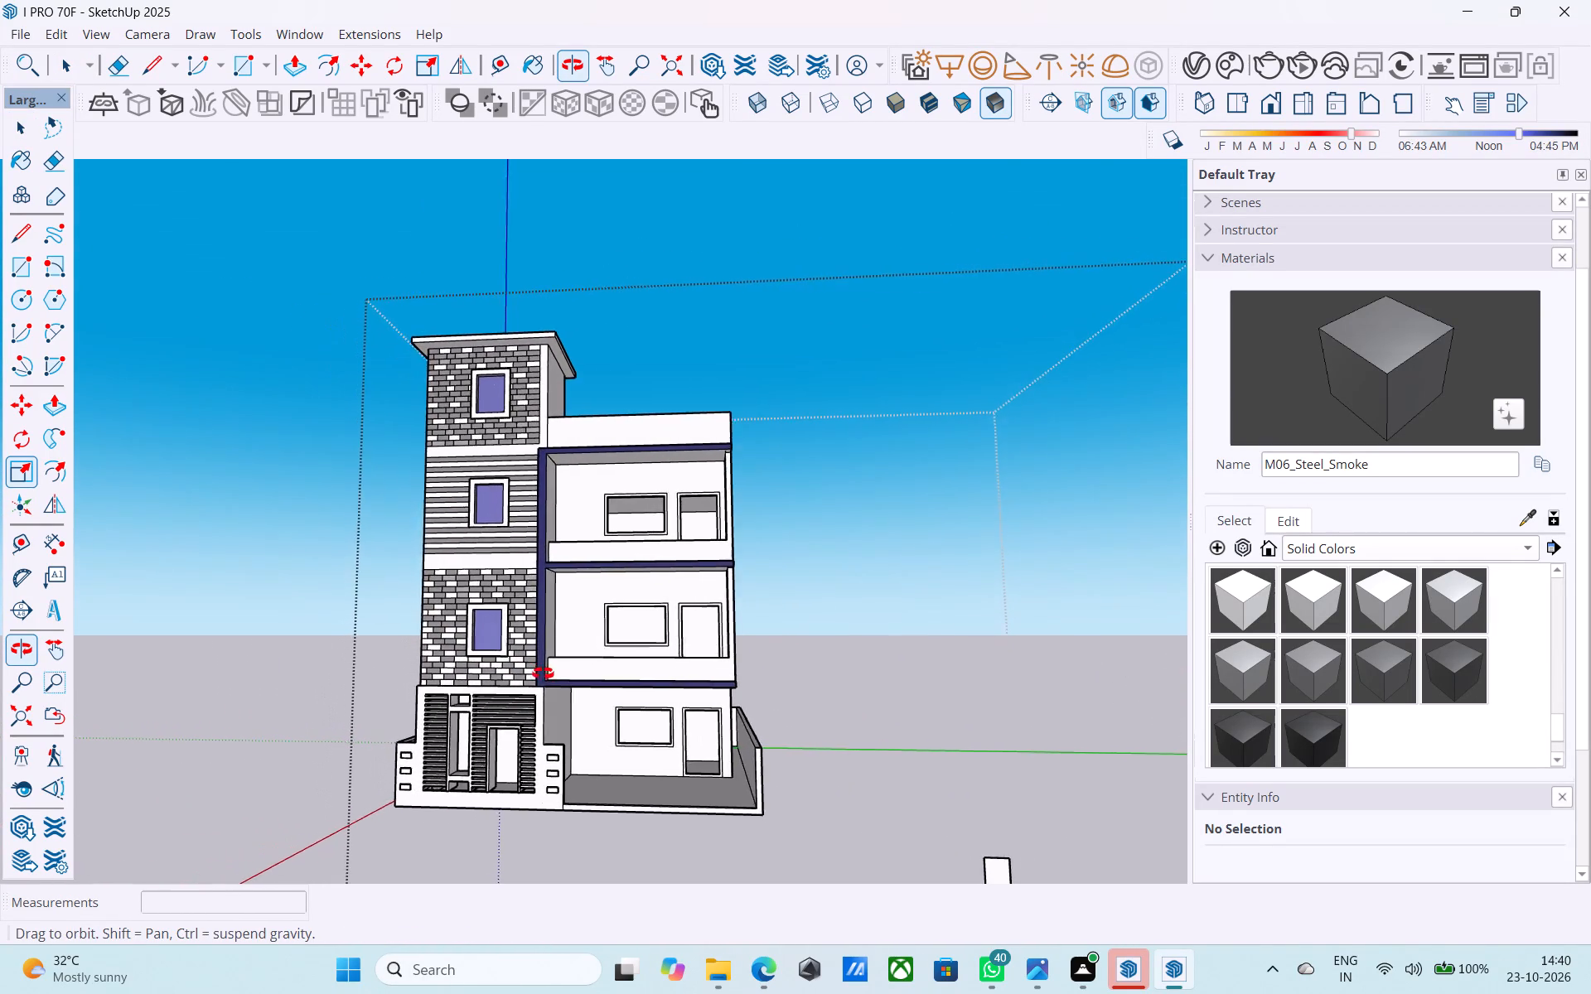
{"action": "middle_click_drag", "start_coordinate": [543, 673], "coordinate": [546, 651], "text": "shift"}
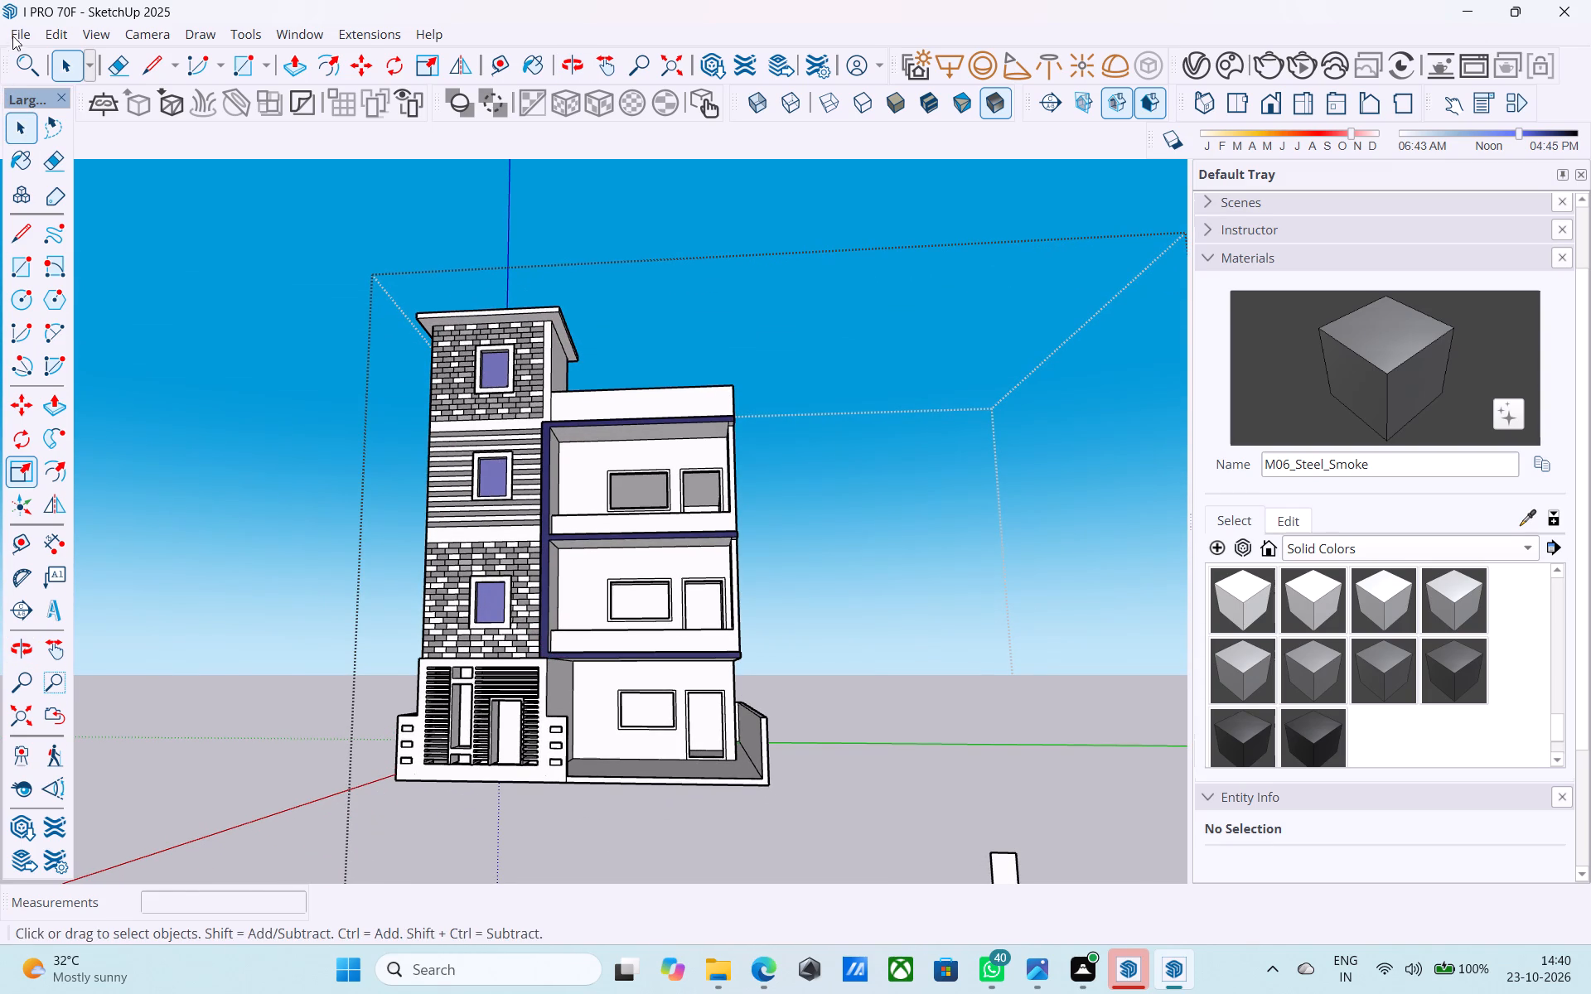
Import the porta+4 door model from the Downloads folder.
{"action": "left_click", "coordinate": [12, 31]}
{"action": "left_click", "coordinate": [149, 316]}
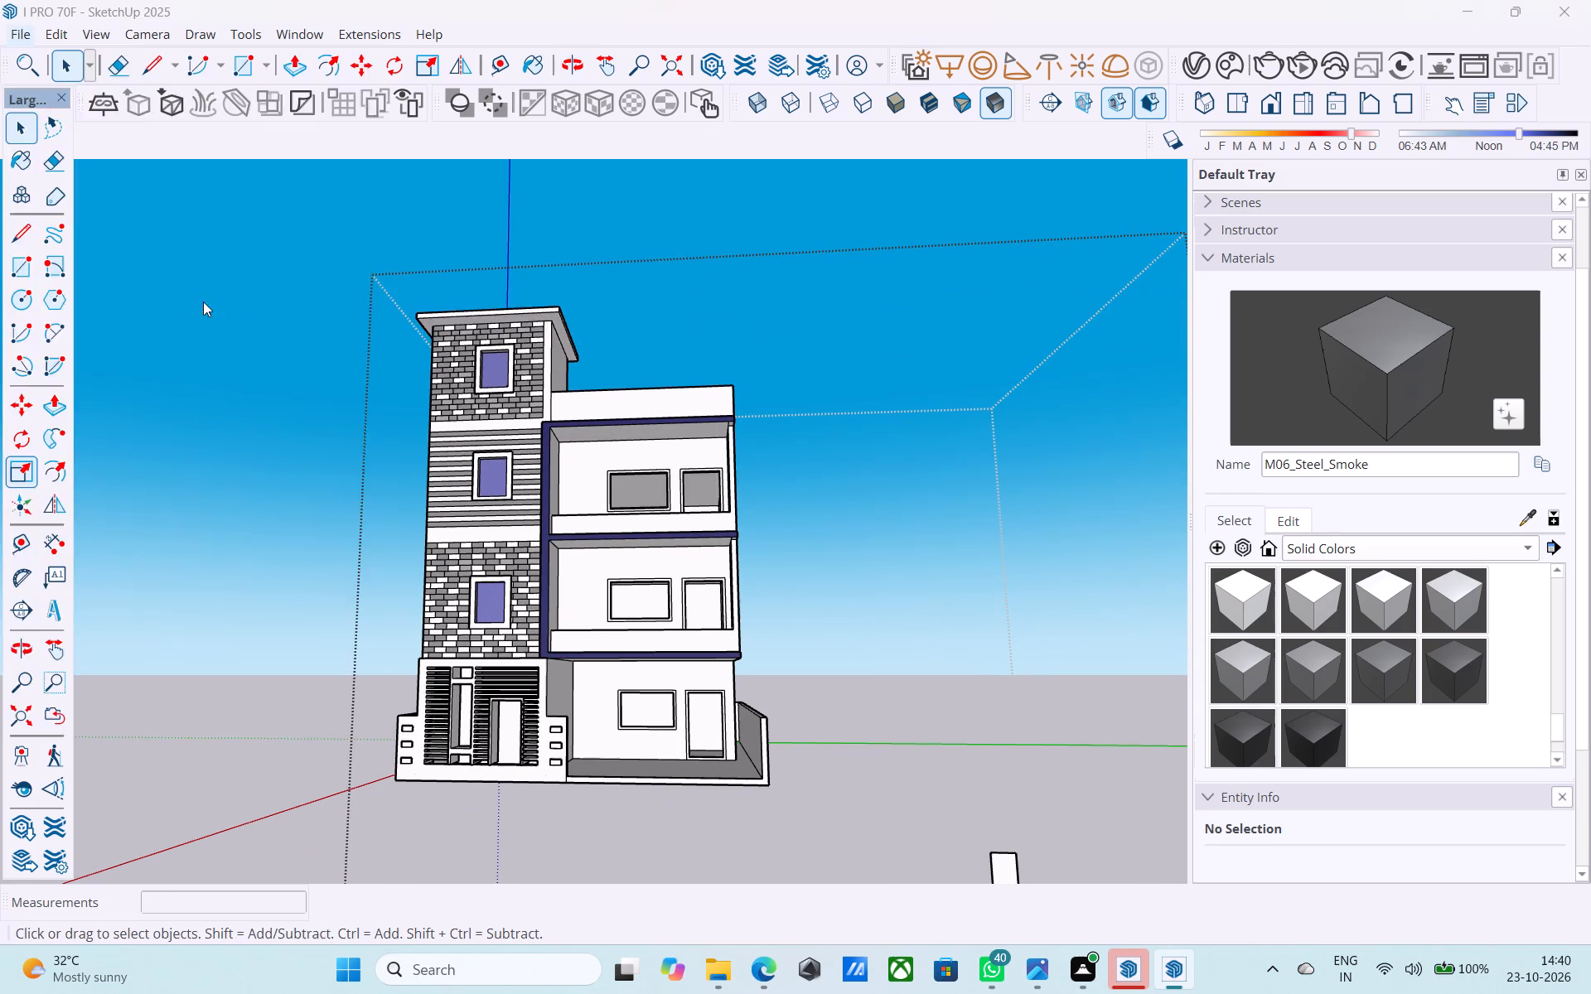
{"action": "scroll", "coordinate": [428, 395], "scroll_direction": "down", "scroll_amount": 5}
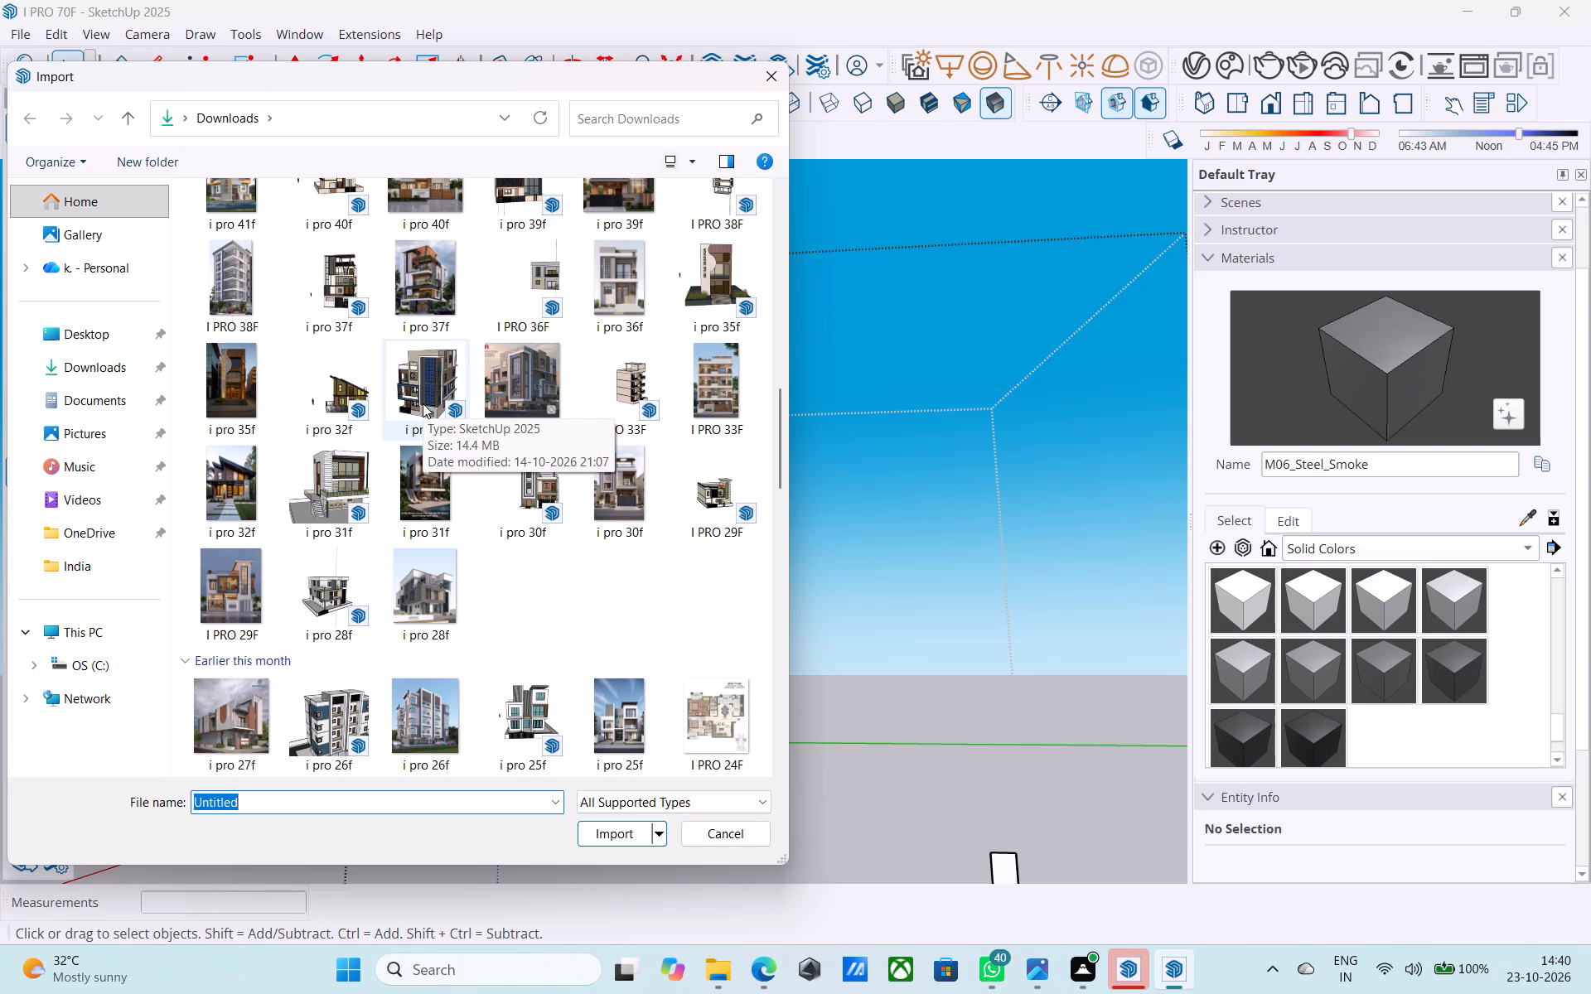
{"action": "scroll", "coordinate": [423, 403], "scroll_direction": "down", "scroll_amount": 5}
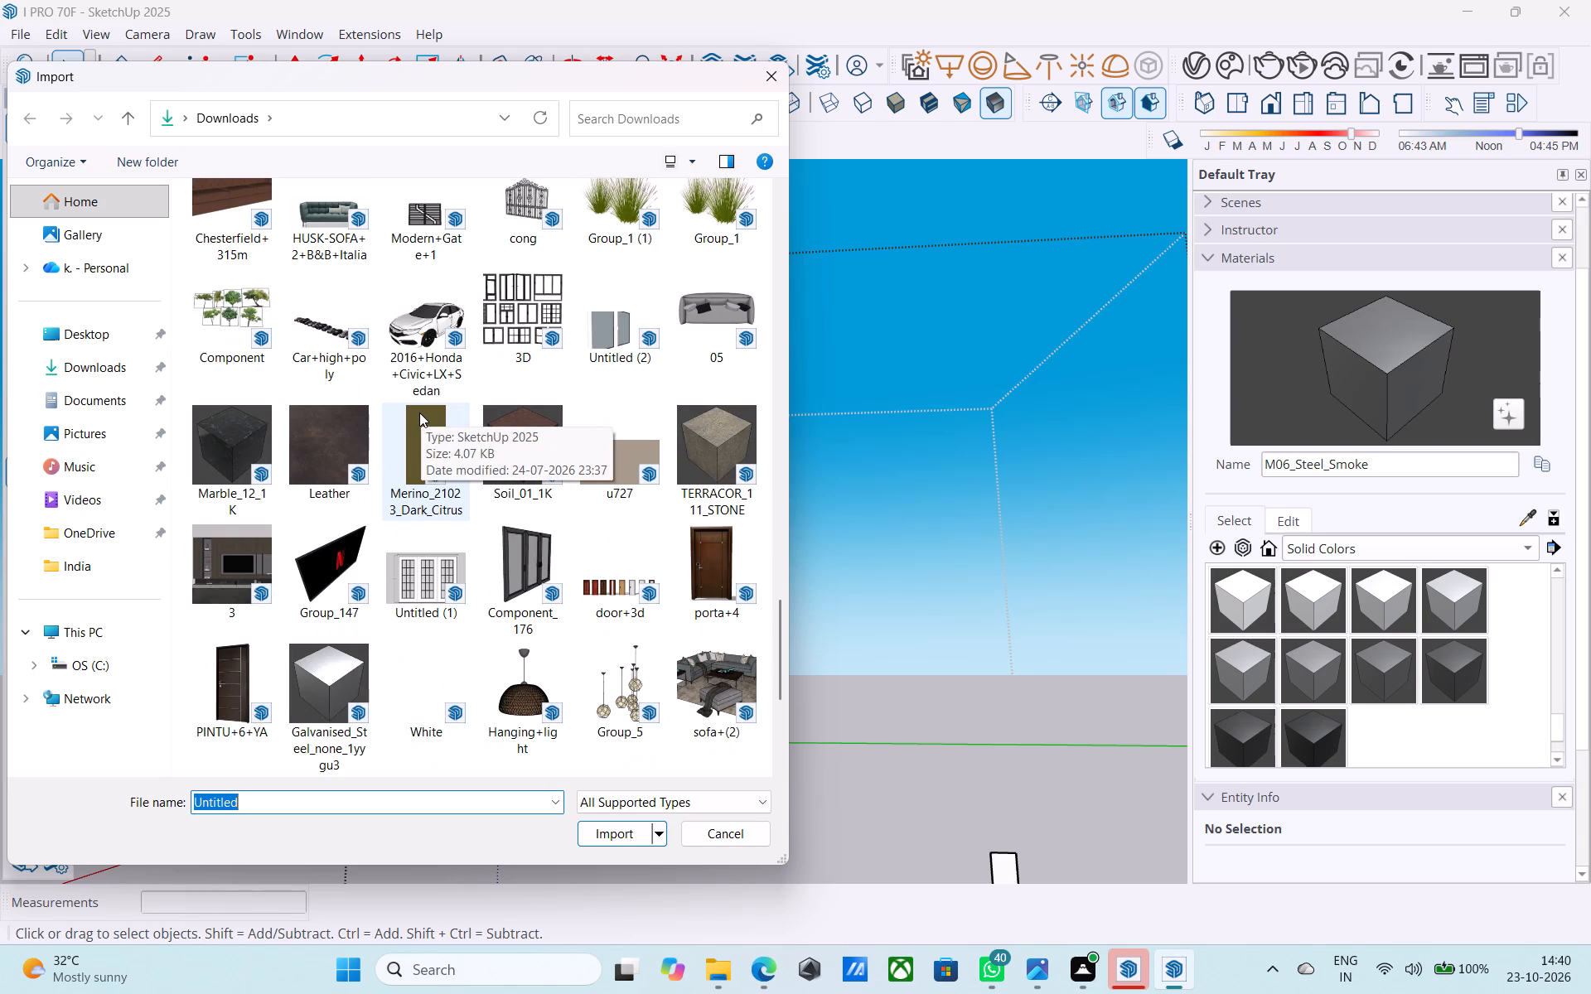
{"action": "scroll", "coordinate": [419, 413], "scroll_direction": "down", "scroll_amount": 2}
{"action": "scroll", "coordinate": [419, 413], "scroll_direction": "up", "scroll_amount": 3}
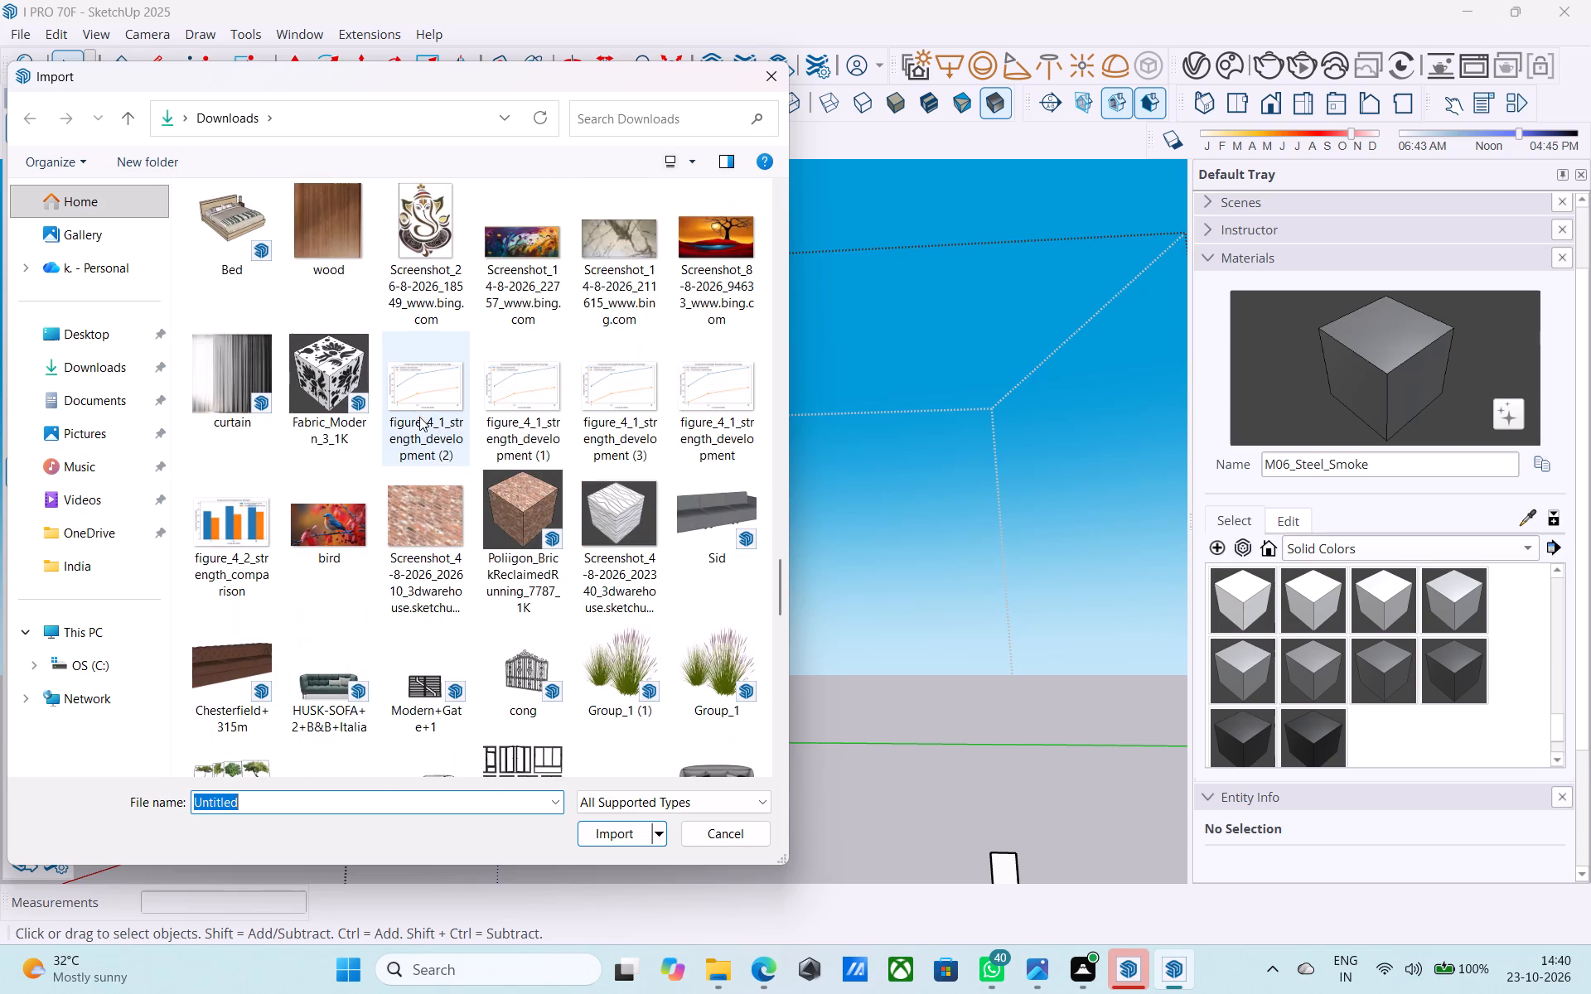
{"action": "scroll", "coordinate": [421, 420], "scroll_direction": "down", "scroll_amount": 7}
{"action": "scroll", "coordinate": [422, 424], "scroll_direction": "up", "scroll_amount": 5}
{"action": "scroll", "coordinate": [423, 426], "scroll_direction": "down", "scroll_amount": 3}
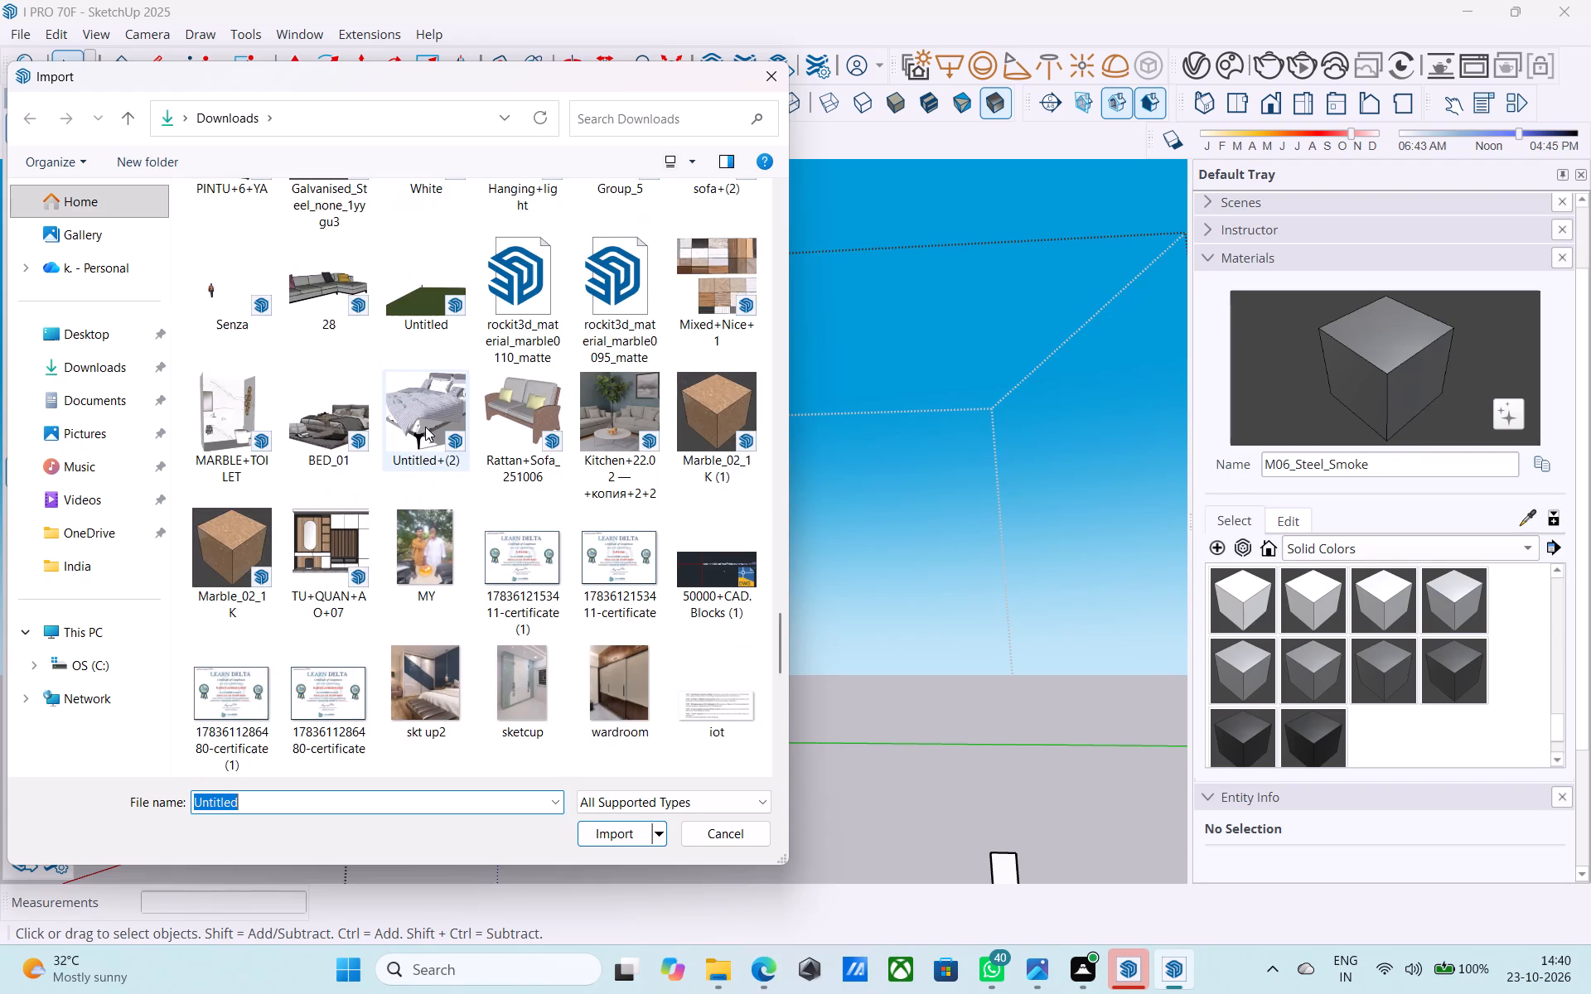
{"action": "scroll", "coordinate": [425, 427], "scroll_direction": "up", "scroll_amount": 1}
{"action": "left_click", "coordinate": [707, 324]}
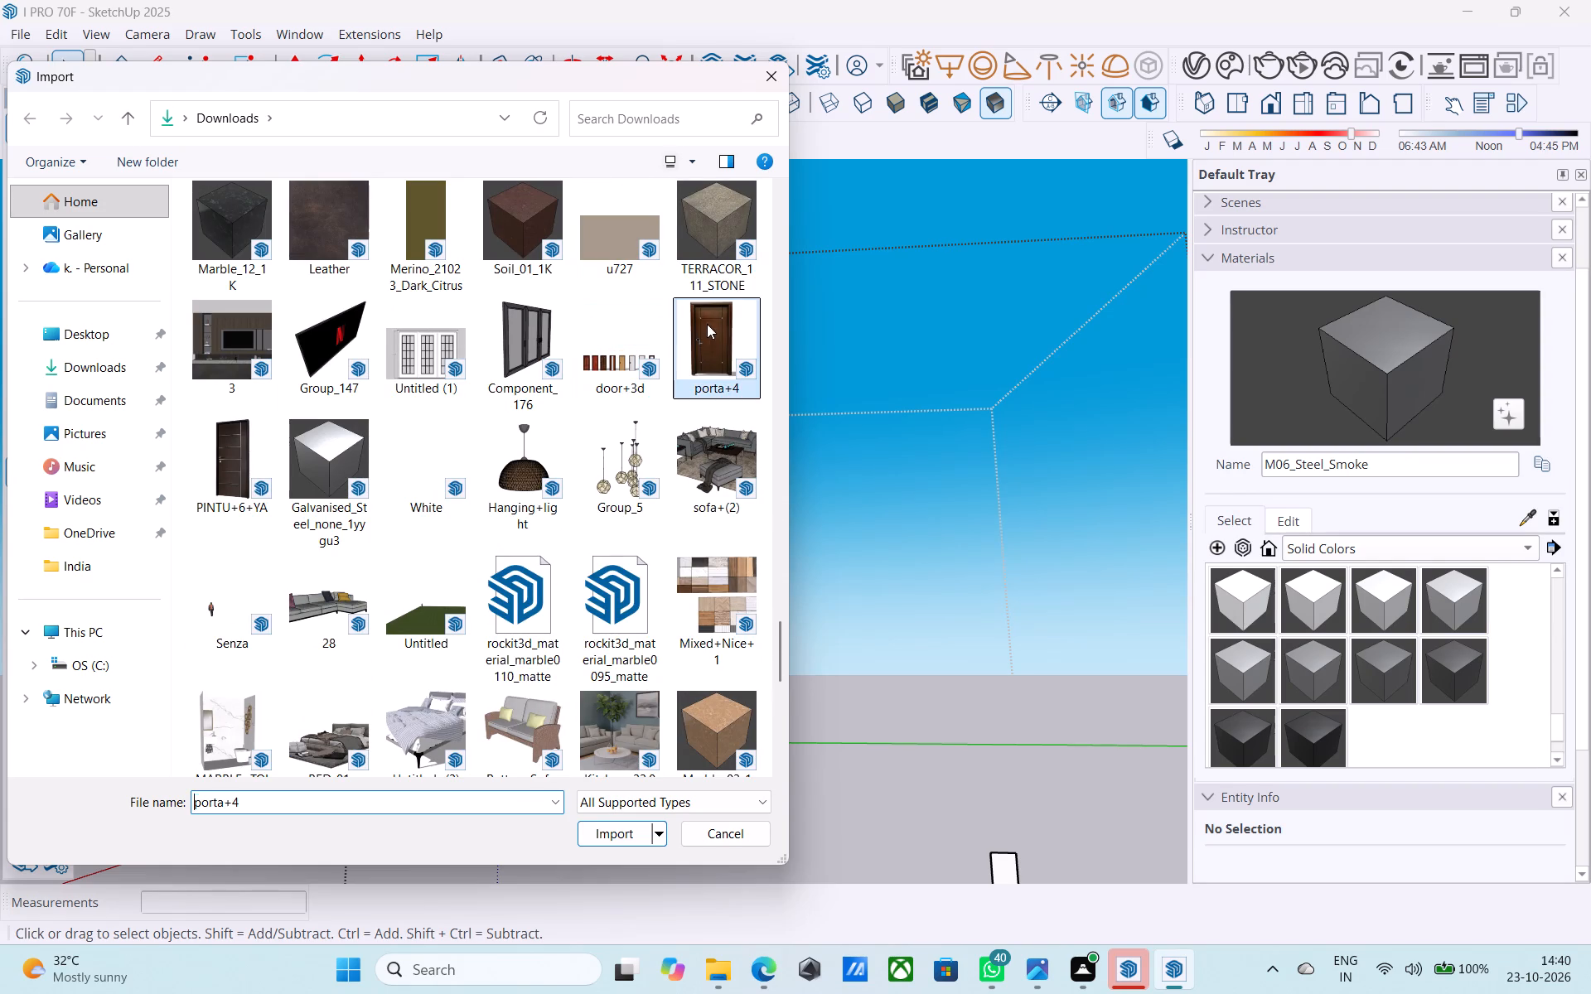
{"action": "left_click", "coordinate": [613, 835]}
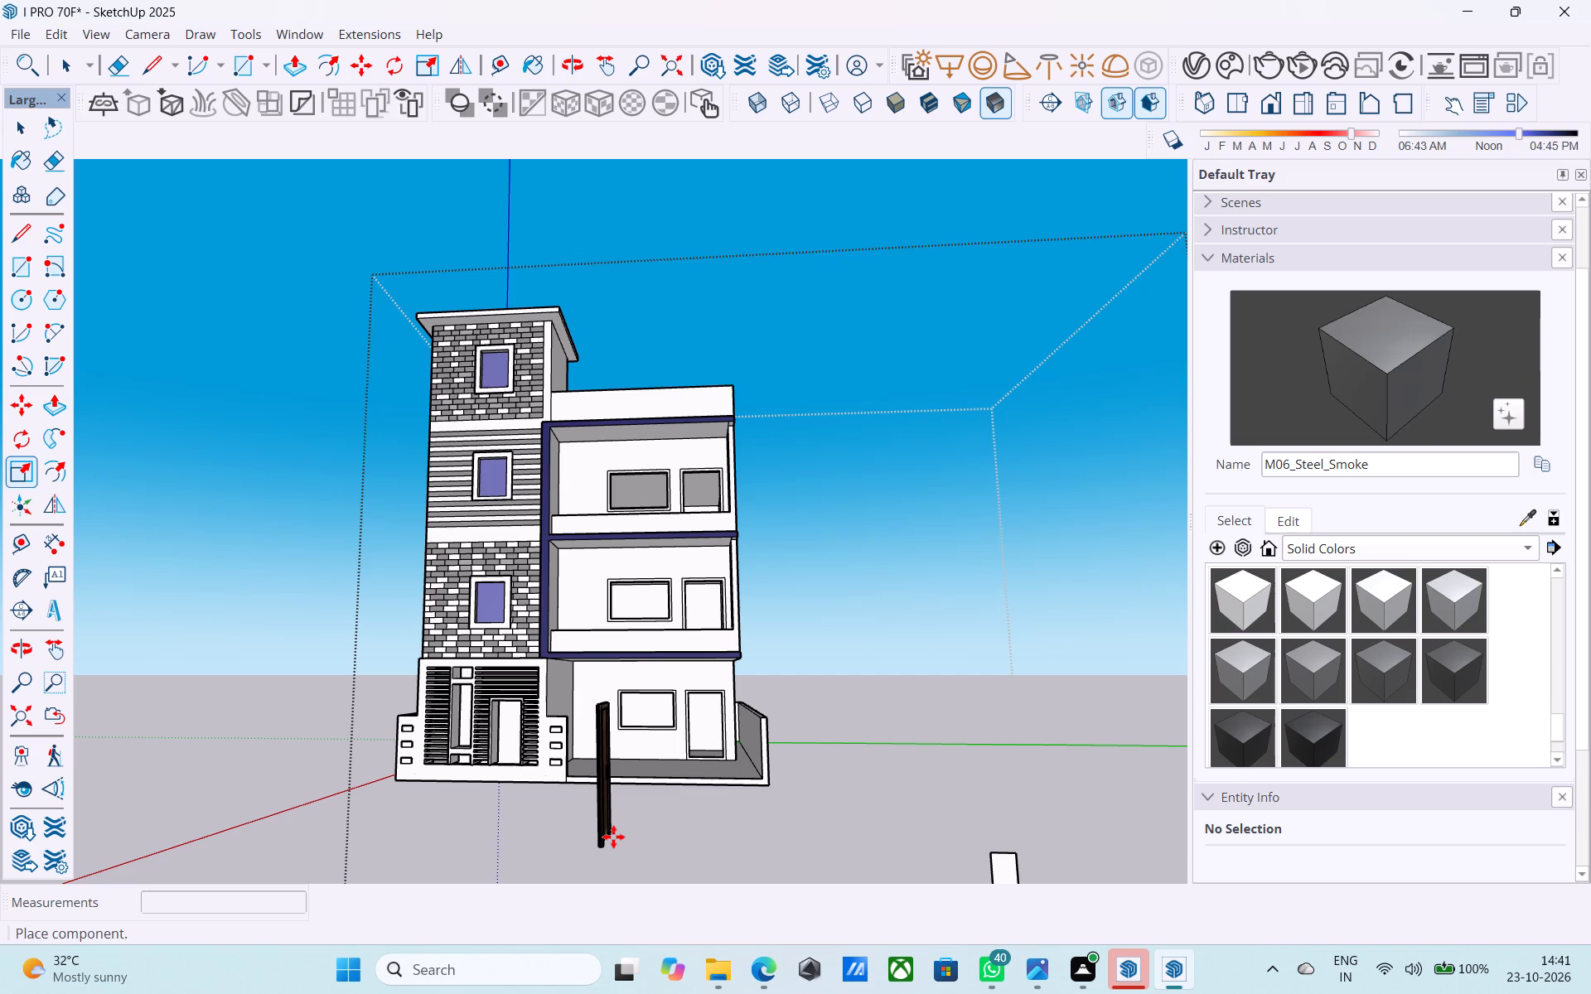
Place the imported door against the outer face of the side boundary wall, near its front end.
{"action": "scroll", "coordinate": [666, 734], "scroll_direction": "down", "scroll_amount": 5}
{"action": "middle_click_drag", "start_coordinate": [660, 731], "coordinate": [815, 791]}
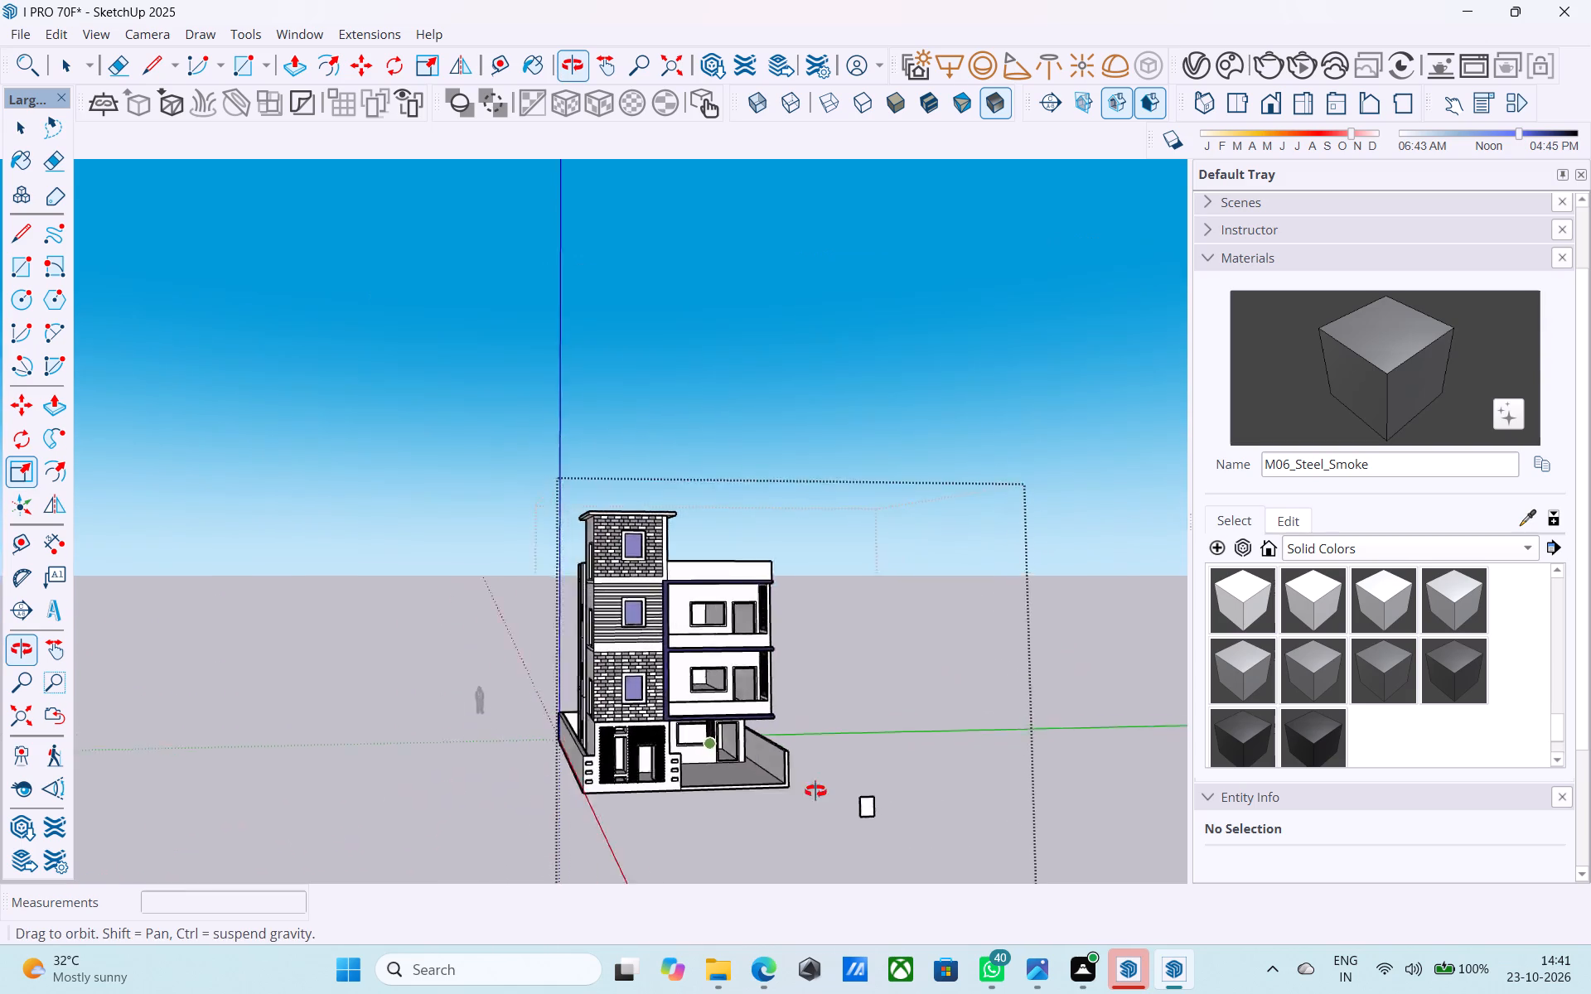
{"action": "middle_click_drag", "start_coordinate": [815, 791], "coordinate": [1078, 775]}
{"action": "scroll", "coordinate": [783, 726], "scroll_direction": "down", "scroll_amount": 4}
{"action": "middle_click_drag", "start_coordinate": [687, 733], "coordinate": [812, 788]}
{"action": "scroll", "coordinate": [820, 789], "scroll_direction": "up", "scroll_amount": 6}
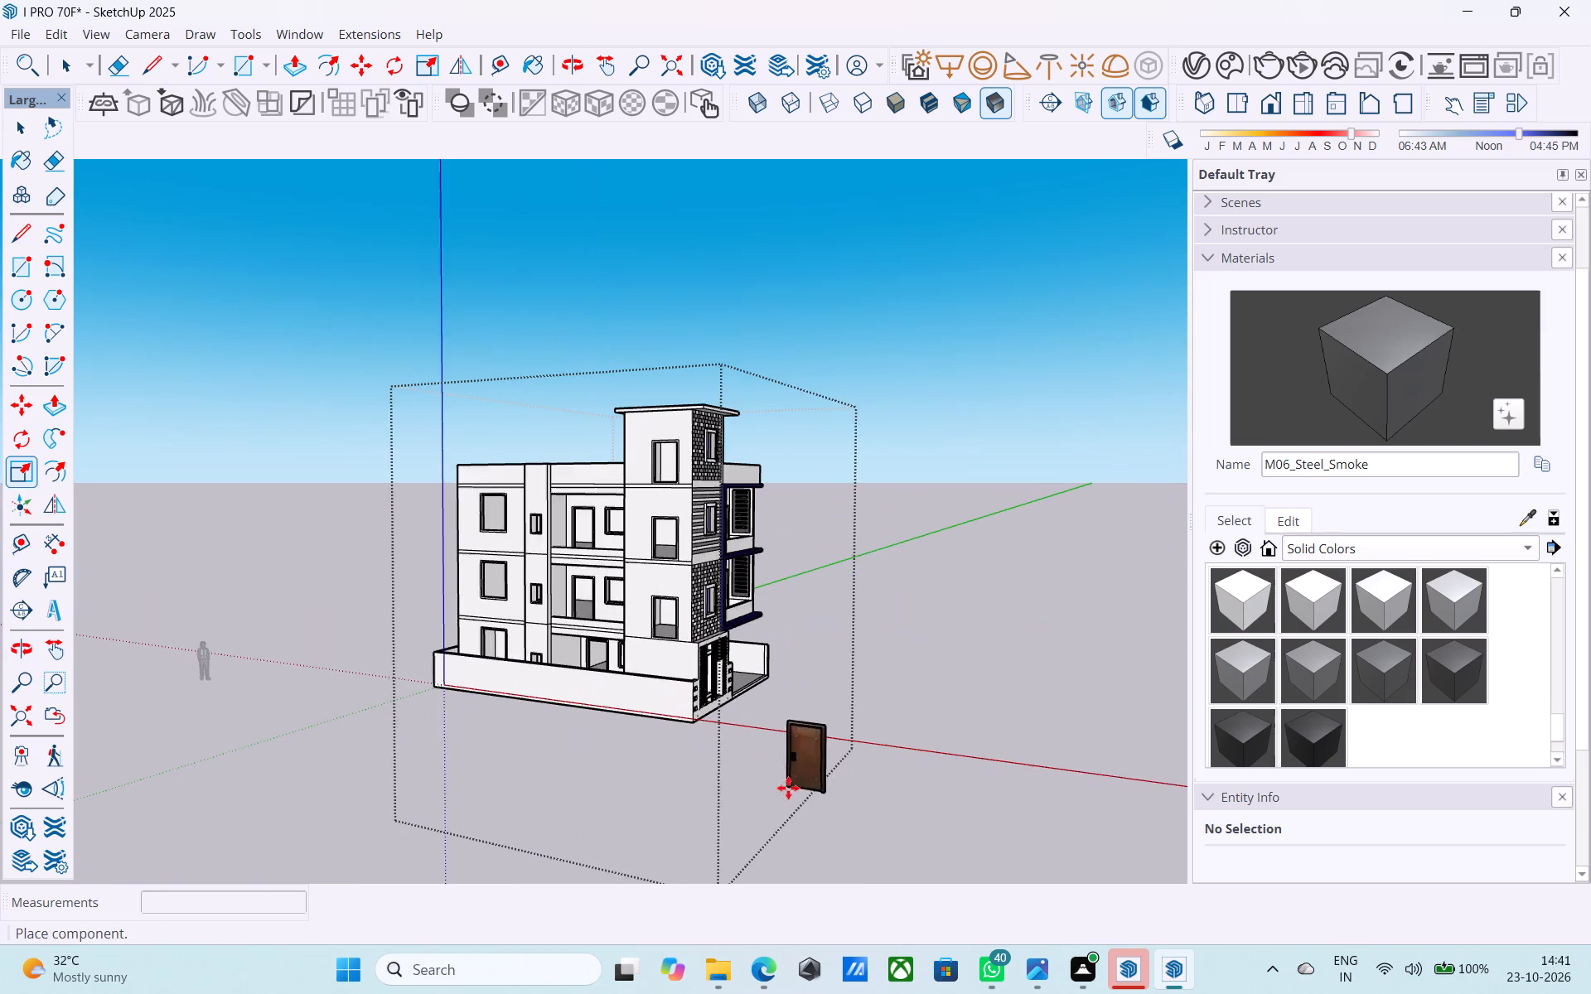
{"action": "scroll", "coordinate": [788, 788], "scroll_direction": "up", "scroll_amount": 4}
{"action": "left_click", "coordinate": [620, 697]}
Copy the door by its lower corner about 26' 9" to the doorway of the top side balcony.
{"action": "middle_click_drag", "start_coordinate": [636, 709], "coordinate": [788, 710]}
{"action": "scroll", "coordinate": [788, 710], "scroll_direction": "up", "scroll_amount": 8}
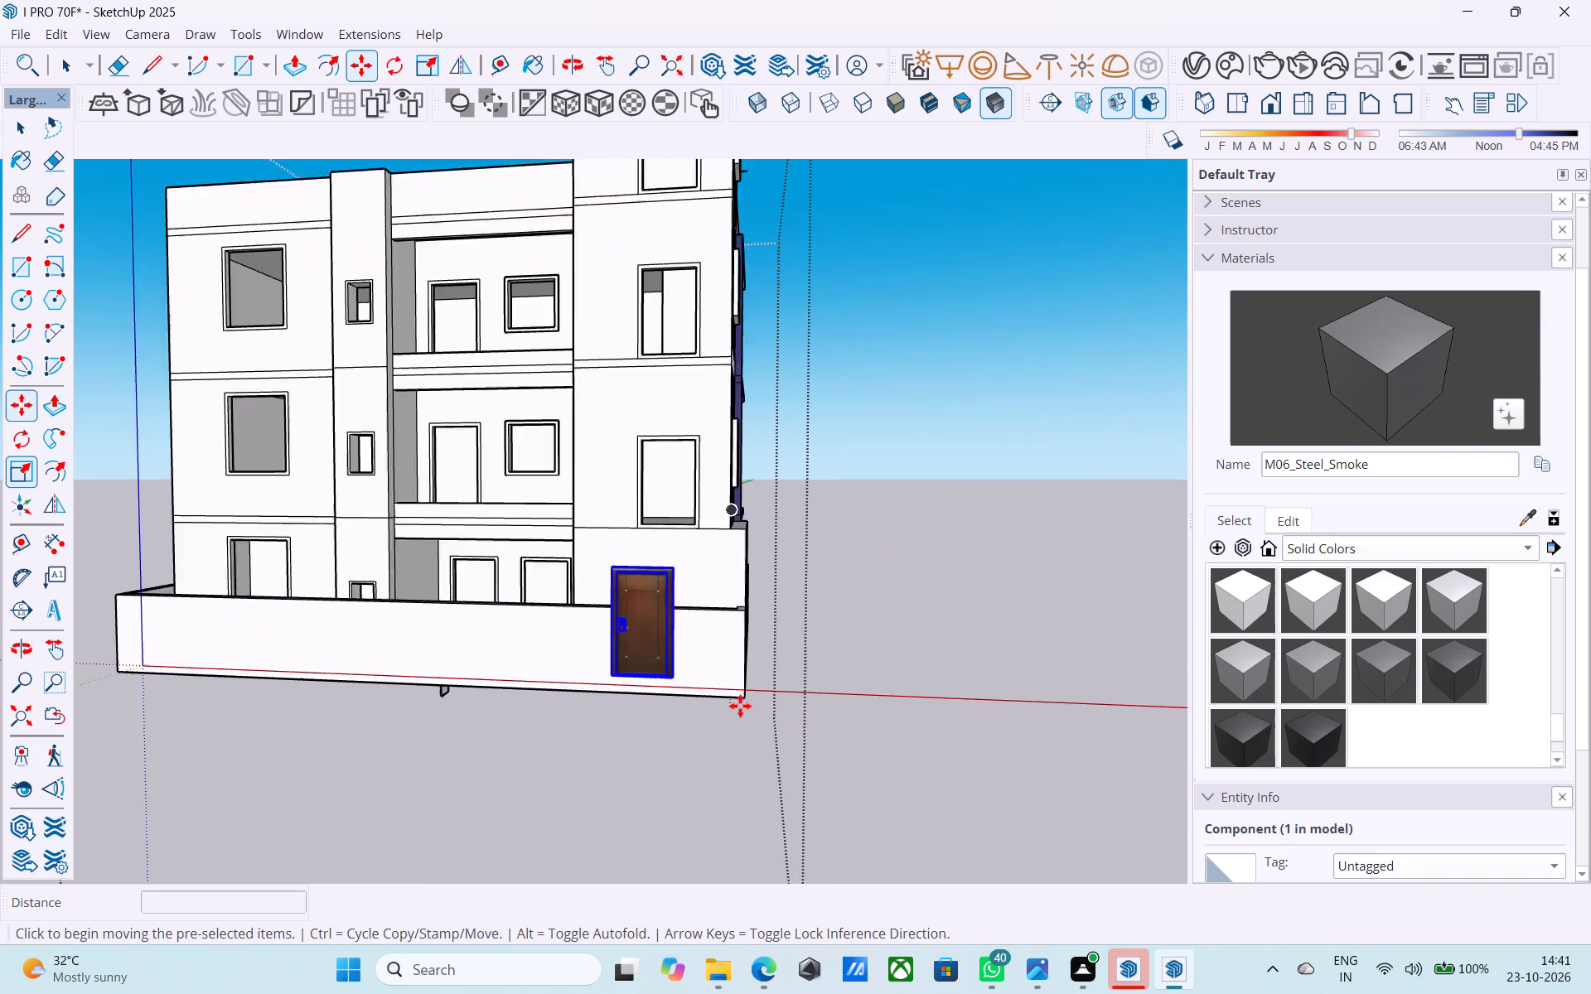
{"action": "scroll", "coordinate": [680, 691], "scroll_direction": "up", "scroll_amount": 1}
{"action": "middle_click_drag", "start_coordinate": [677, 688], "coordinate": [1031, 774]}
{"action": "scroll", "coordinate": [754, 793], "scroll_direction": "up", "scroll_amount": 5}
{"action": "scroll", "coordinate": [613, 740], "scroll_direction": "up", "scroll_amount": 4}
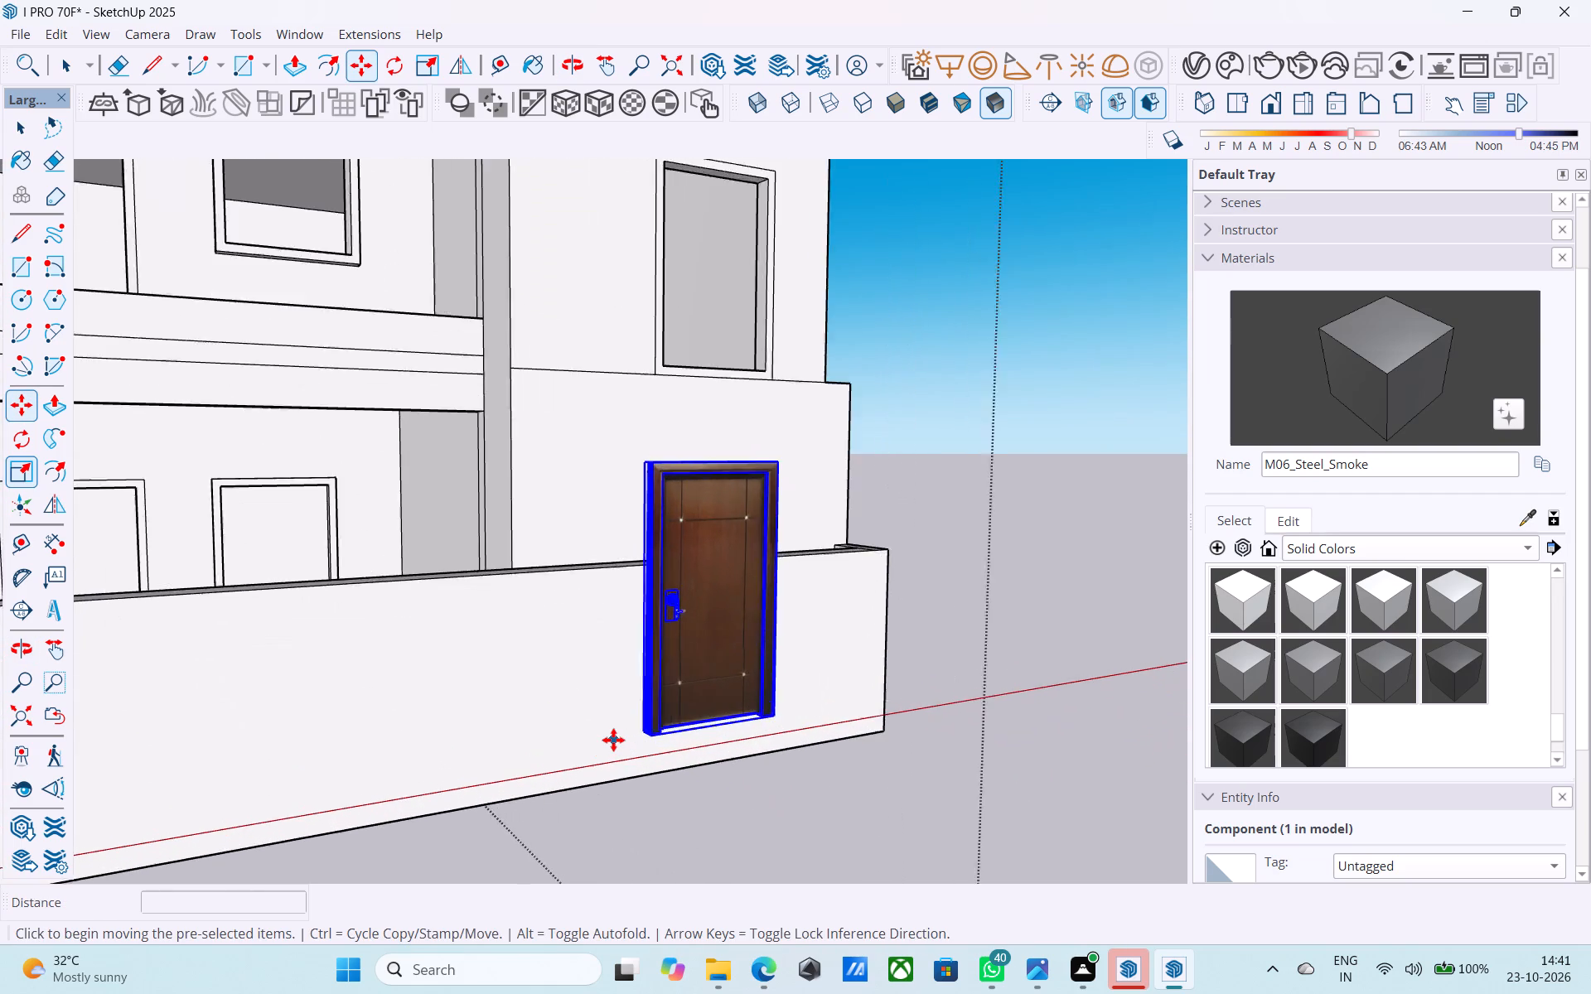
{"action": "key", "text": "m"}
{"action": "scroll", "coordinate": [602, 736], "scroll_direction": "up", "scroll_amount": 19}
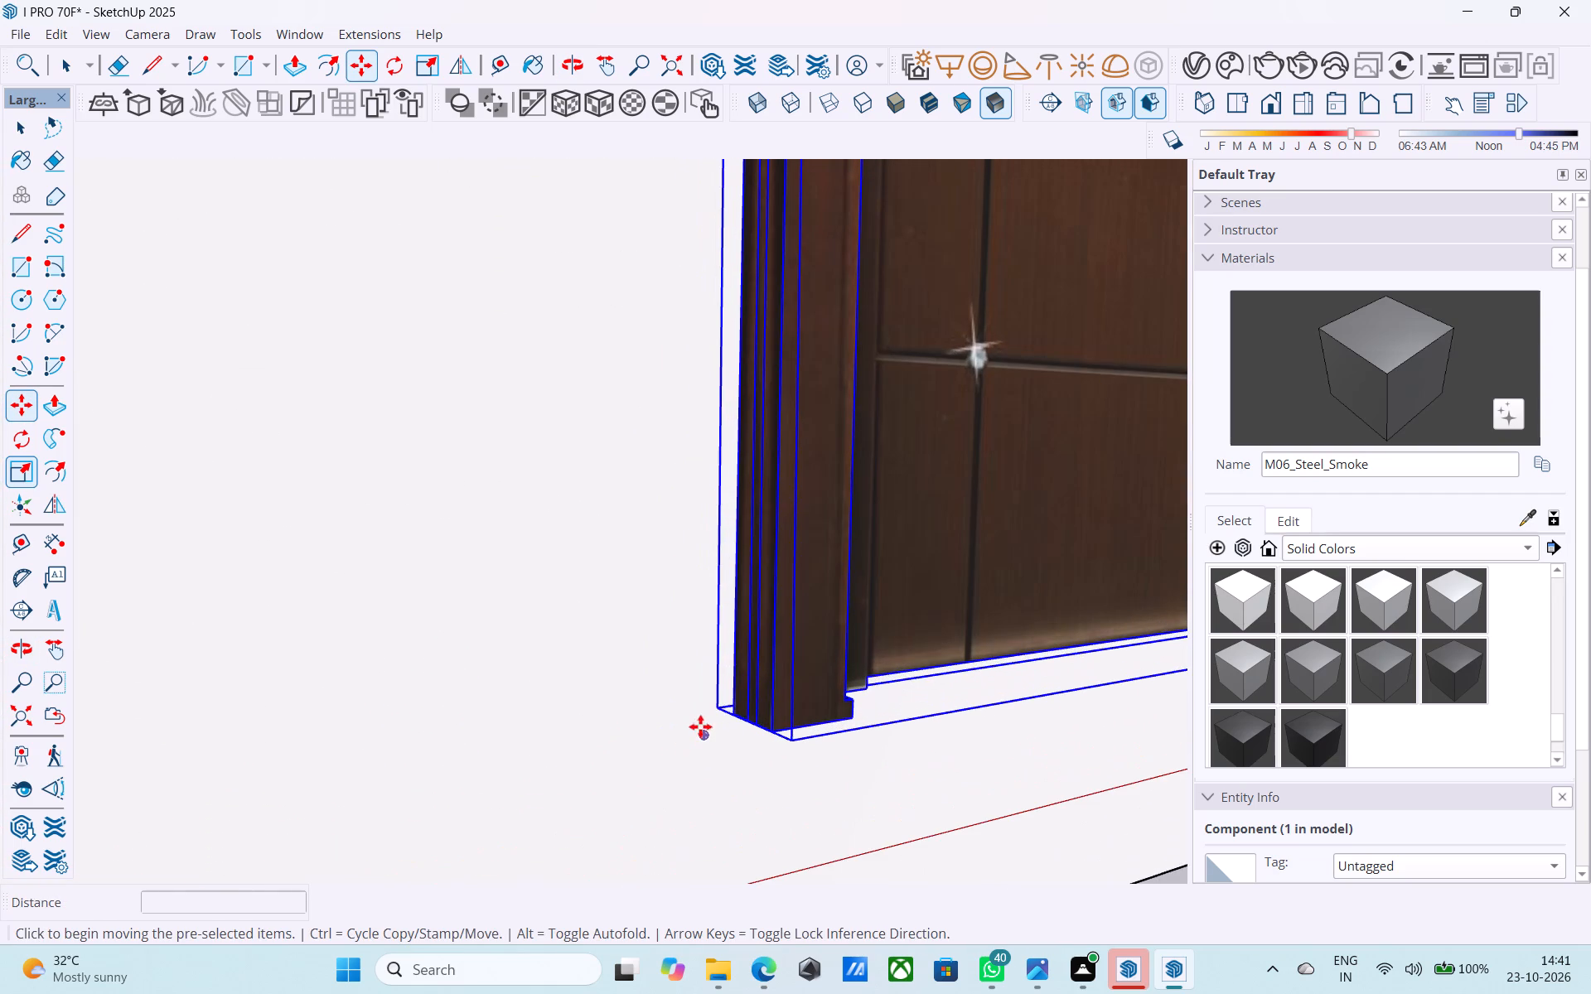
{"action": "left_click", "coordinate": [733, 720]}
{"action": "scroll", "coordinate": [733, 718], "scroll_direction": "down", "scroll_amount": 6}
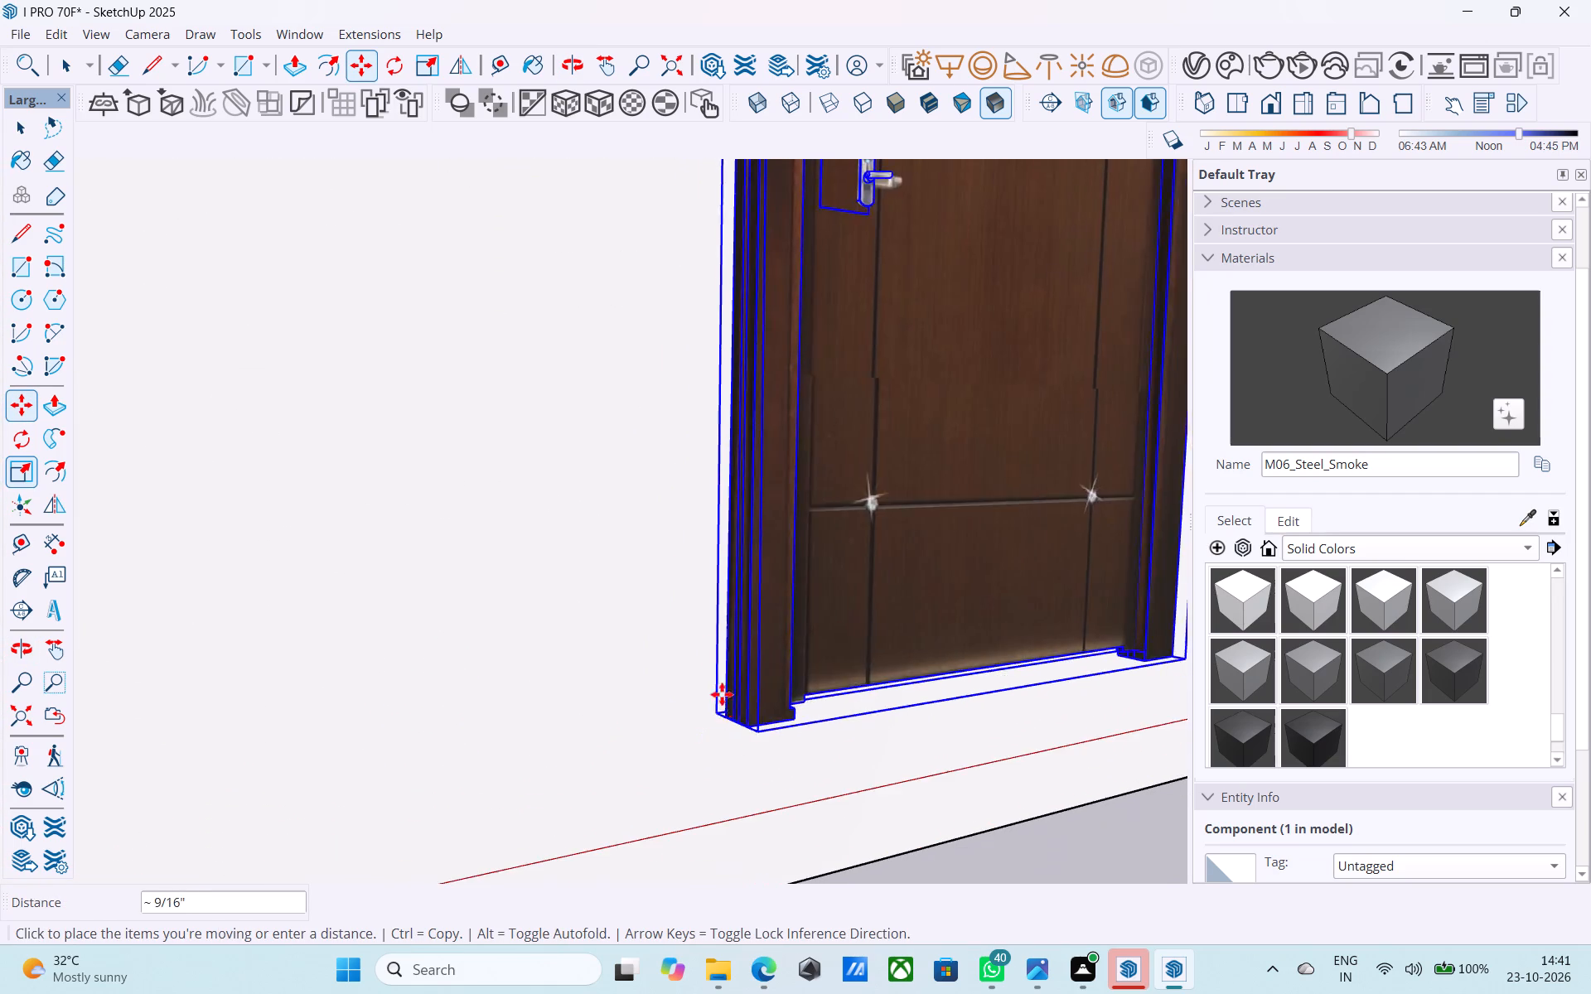
{"action": "scroll", "coordinate": [683, 567], "scroll_direction": "down", "scroll_amount": 18}
{"action": "middle_click_drag", "start_coordinate": [676, 548], "coordinate": [1032, 934], "text": "shift"}
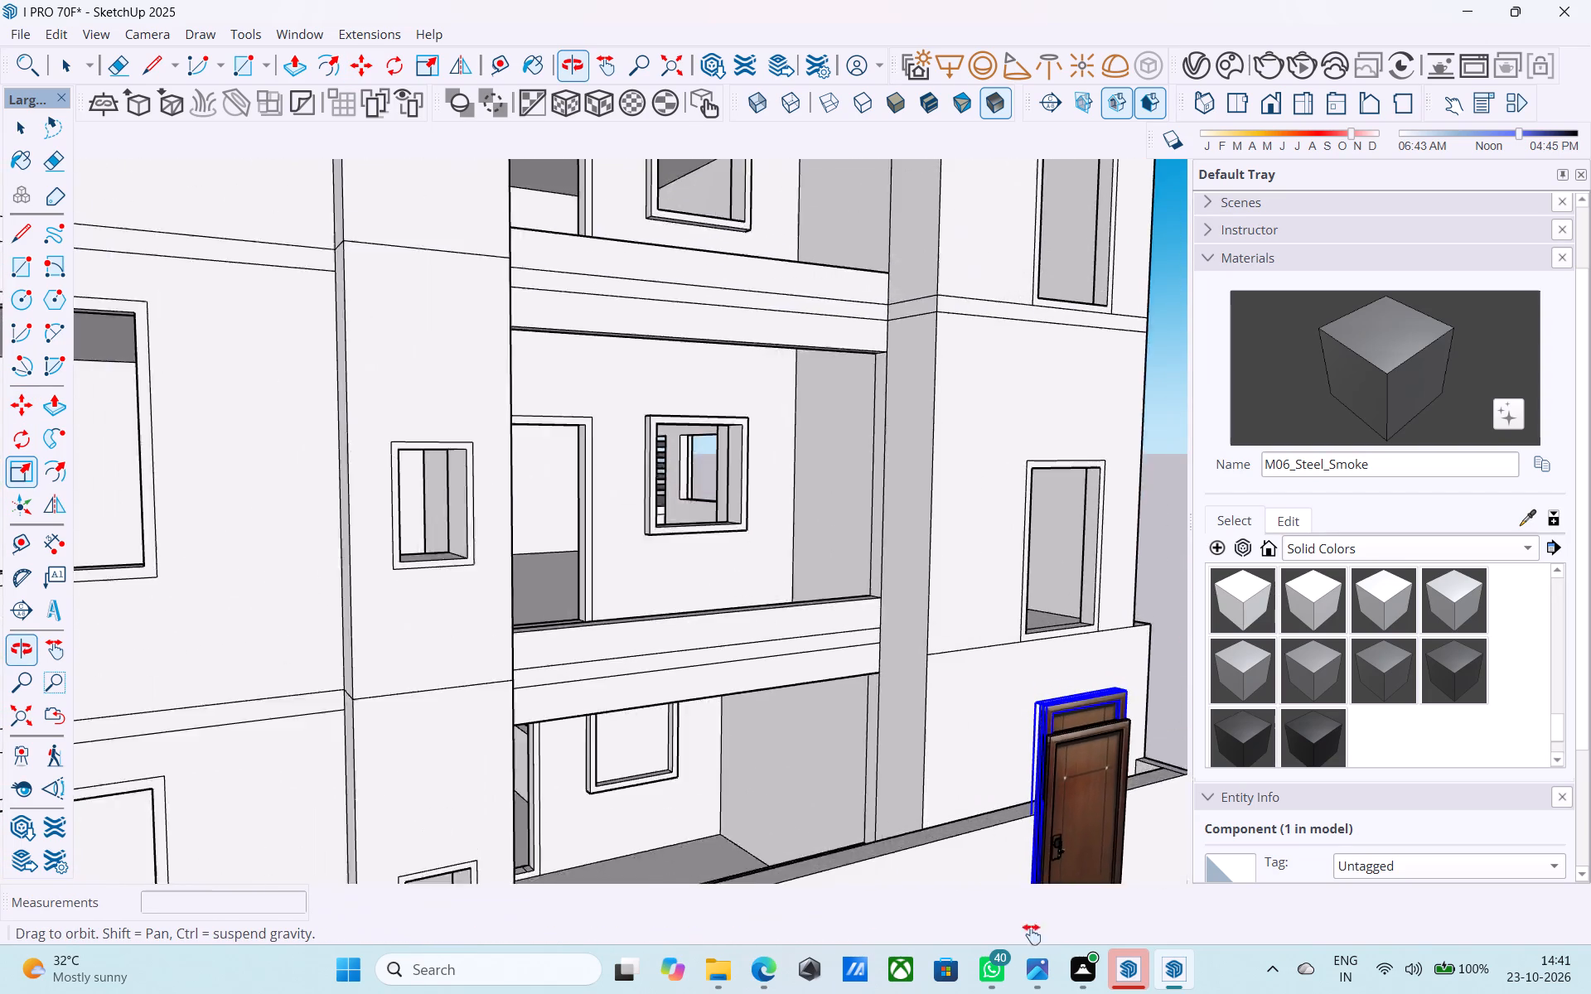
{"action": "middle_click_drag", "start_coordinate": [1032, 934], "coordinate": [885, 992], "text": "shift"}
{"action": "middle_click_drag", "start_coordinate": [594, 397], "coordinate": [609, 799], "text": "shift"}
{"action": "scroll", "coordinate": [558, 480], "scroll_direction": "up", "scroll_amount": 6}
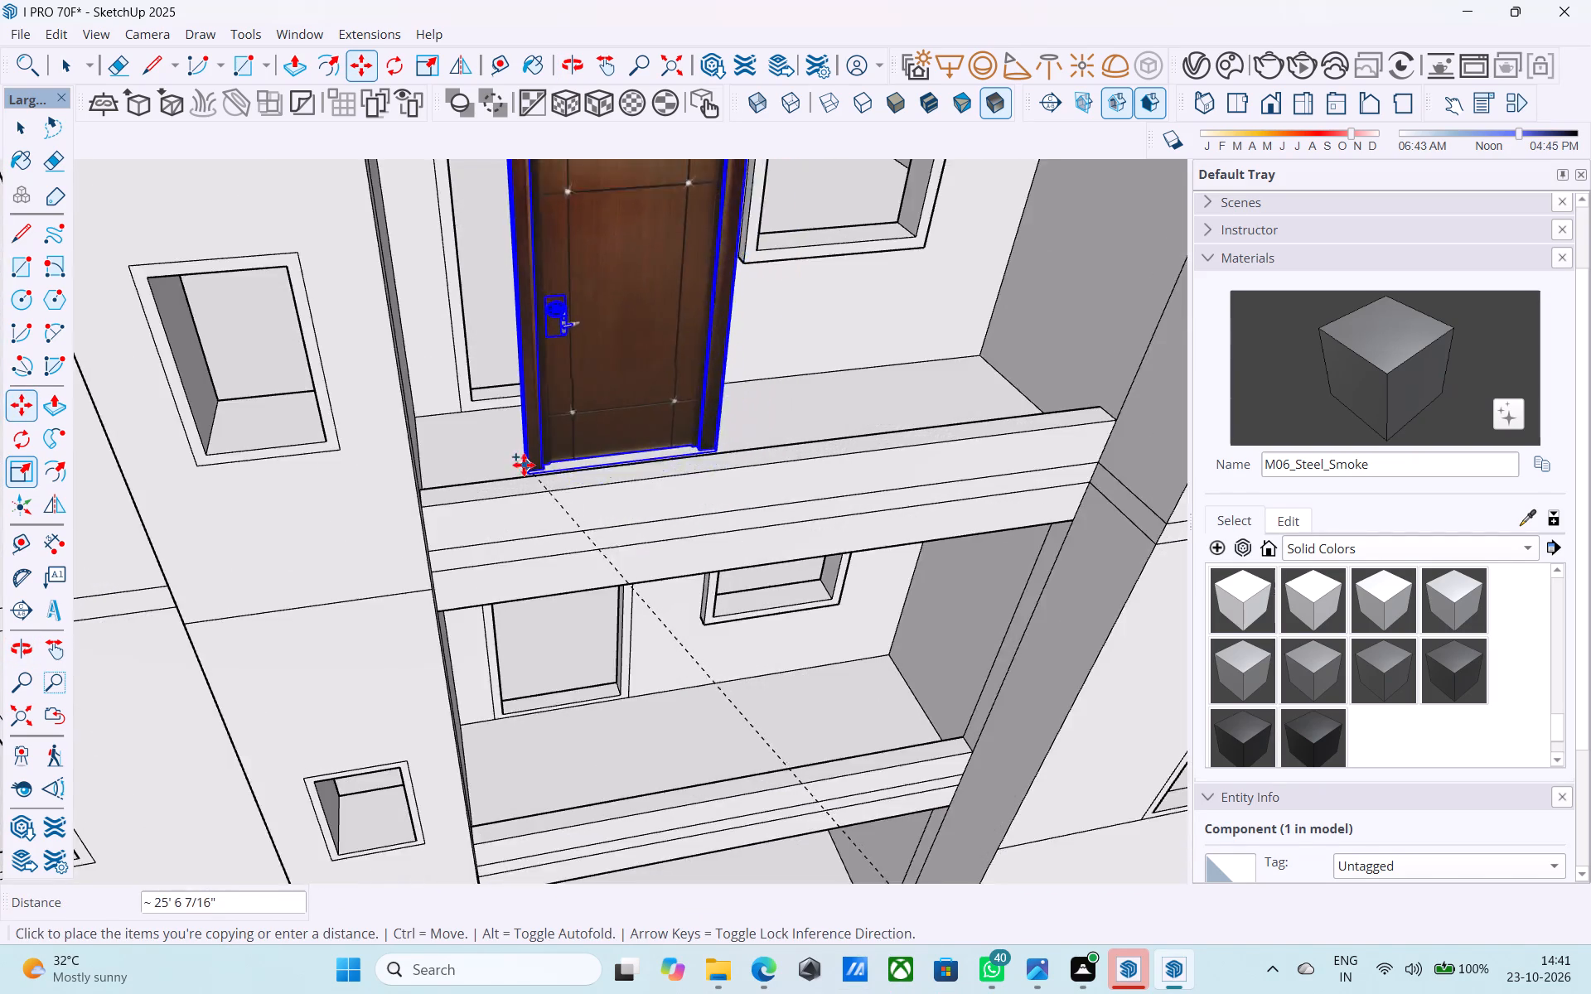
{"action": "scroll", "coordinate": [524, 465], "scroll_direction": "up", "scroll_amount": 14}
{"action": "left_click", "coordinate": [393, 326]}
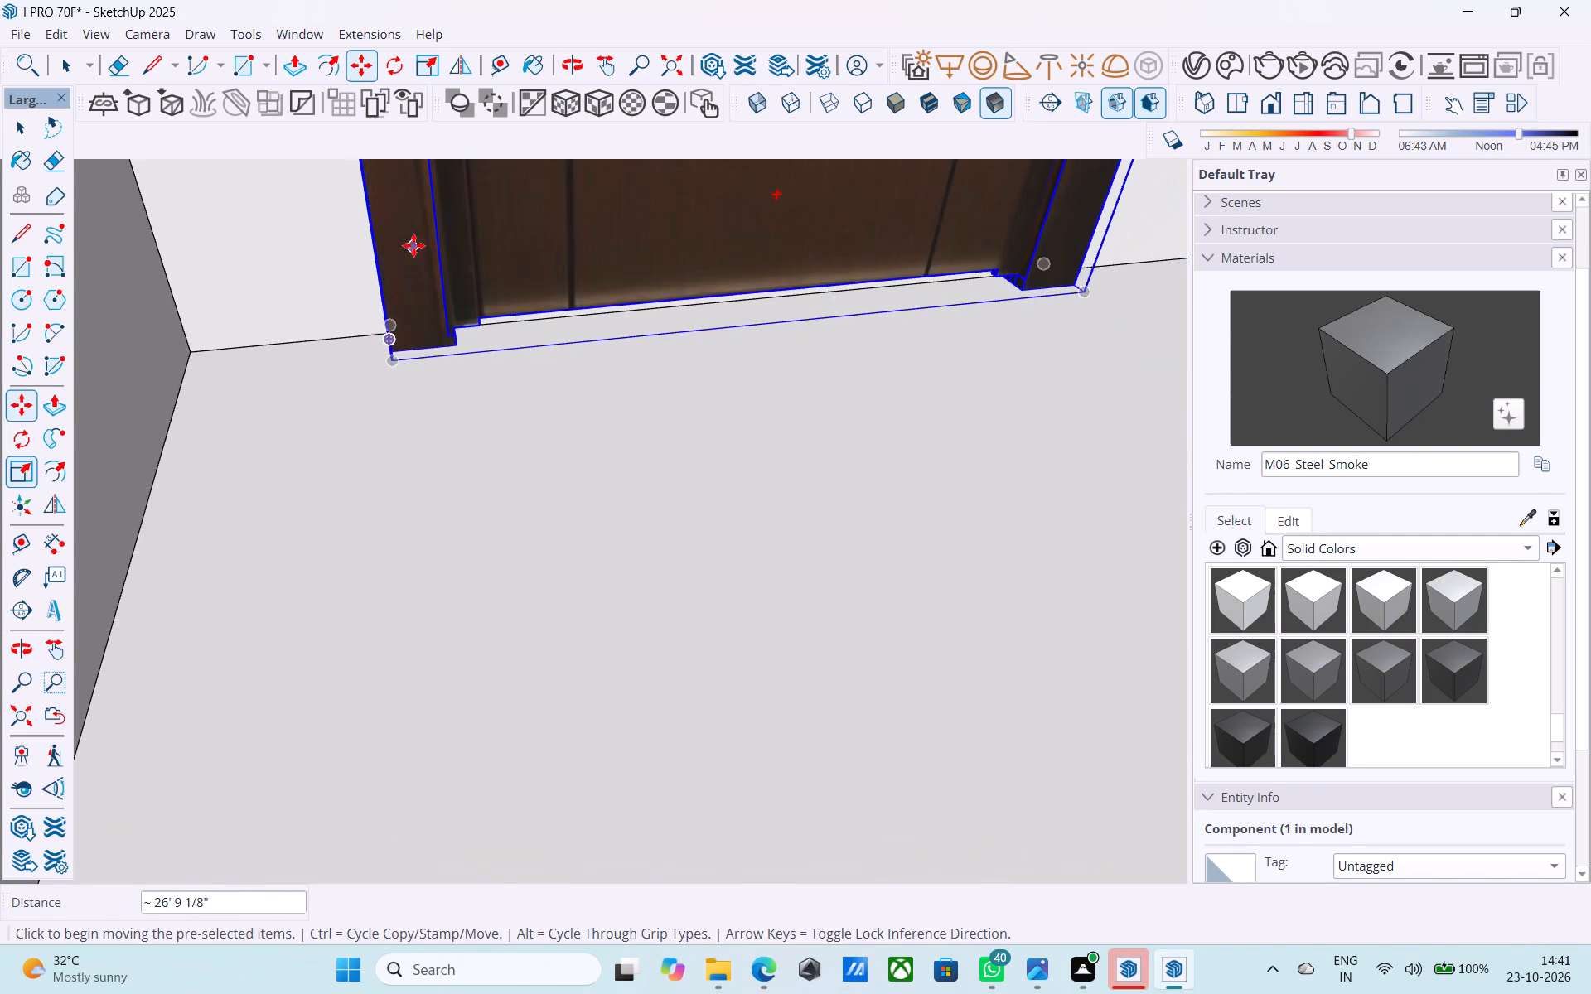
Copy the top balcony door by its lower corner about 10' 5" down to the doorway of the balcony below.
{"action": "scroll", "coordinate": [413, 245], "scroll_direction": "down", "scroll_amount": 12}
{"action": "scroll", "coordinate": [412, 278], "scroll_direction": "up", "scroll_amount": 1, "text": "ctrl"}
{"action": "scroll", "coordinate": [412, 278], "scroll_direction": "down", "scroll_amount": 1, "text": "ctrl"}
{"action": "scroll", "coordinate": [412, 278], "scroll_direction": "up", "scroll_amount": 9, "text": "ctrl"}
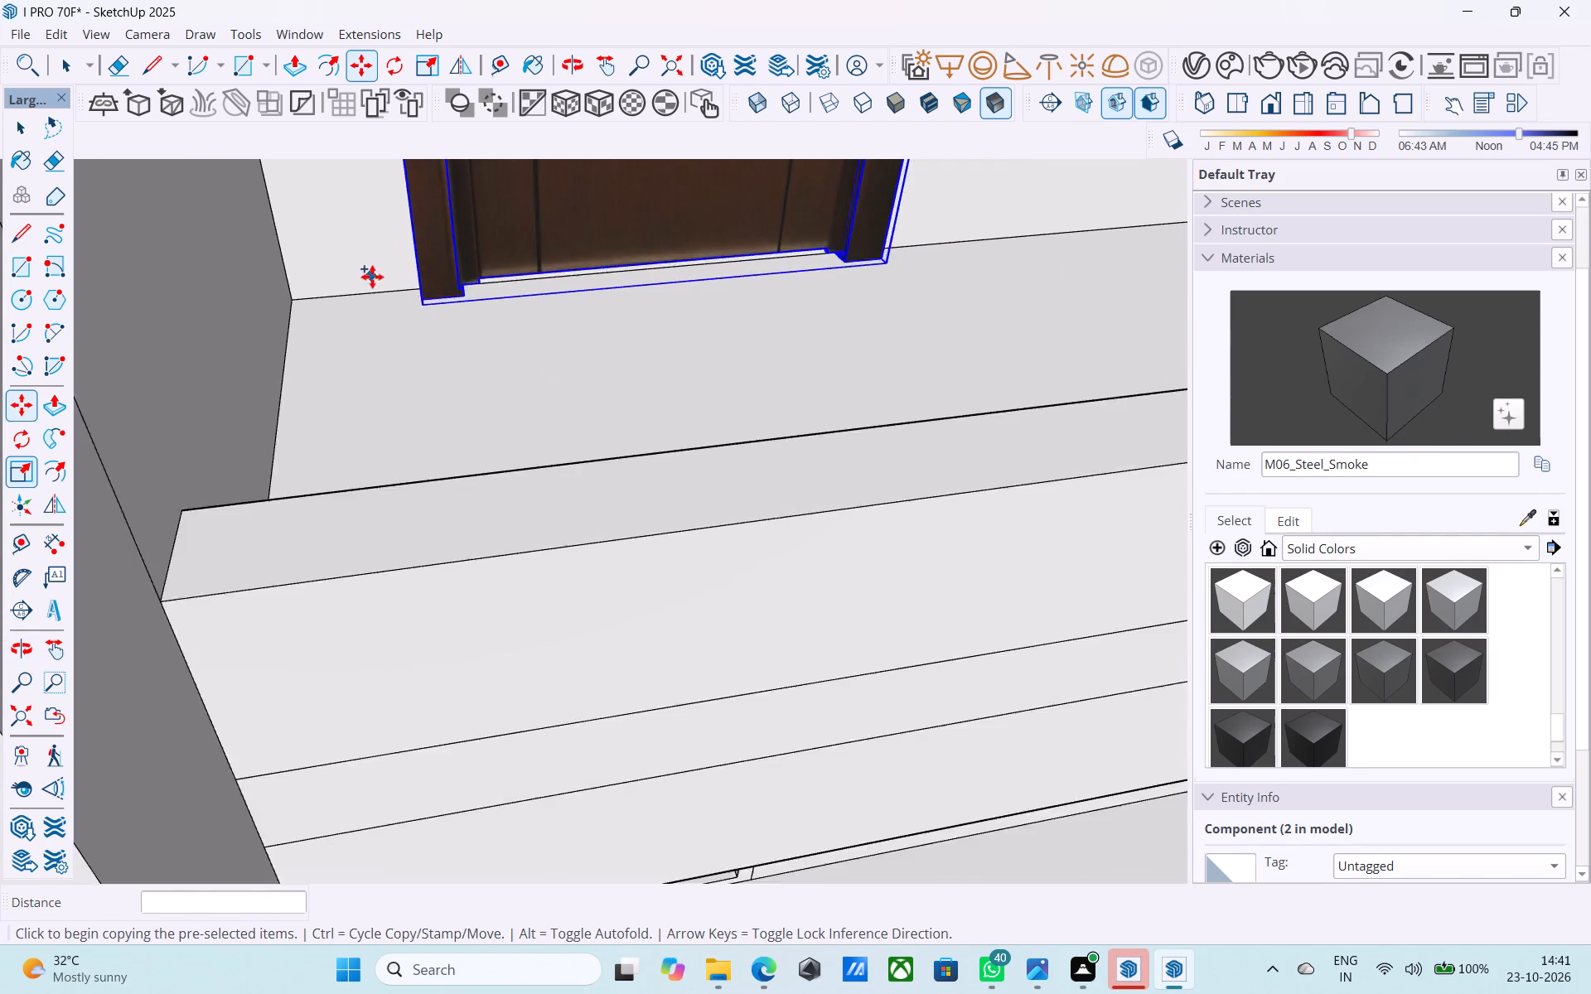
{"action": "scroll", "coordinate": [372, 277], "scroll_direction": "up", "scroll_amount": 15, "text": "ctrl"}
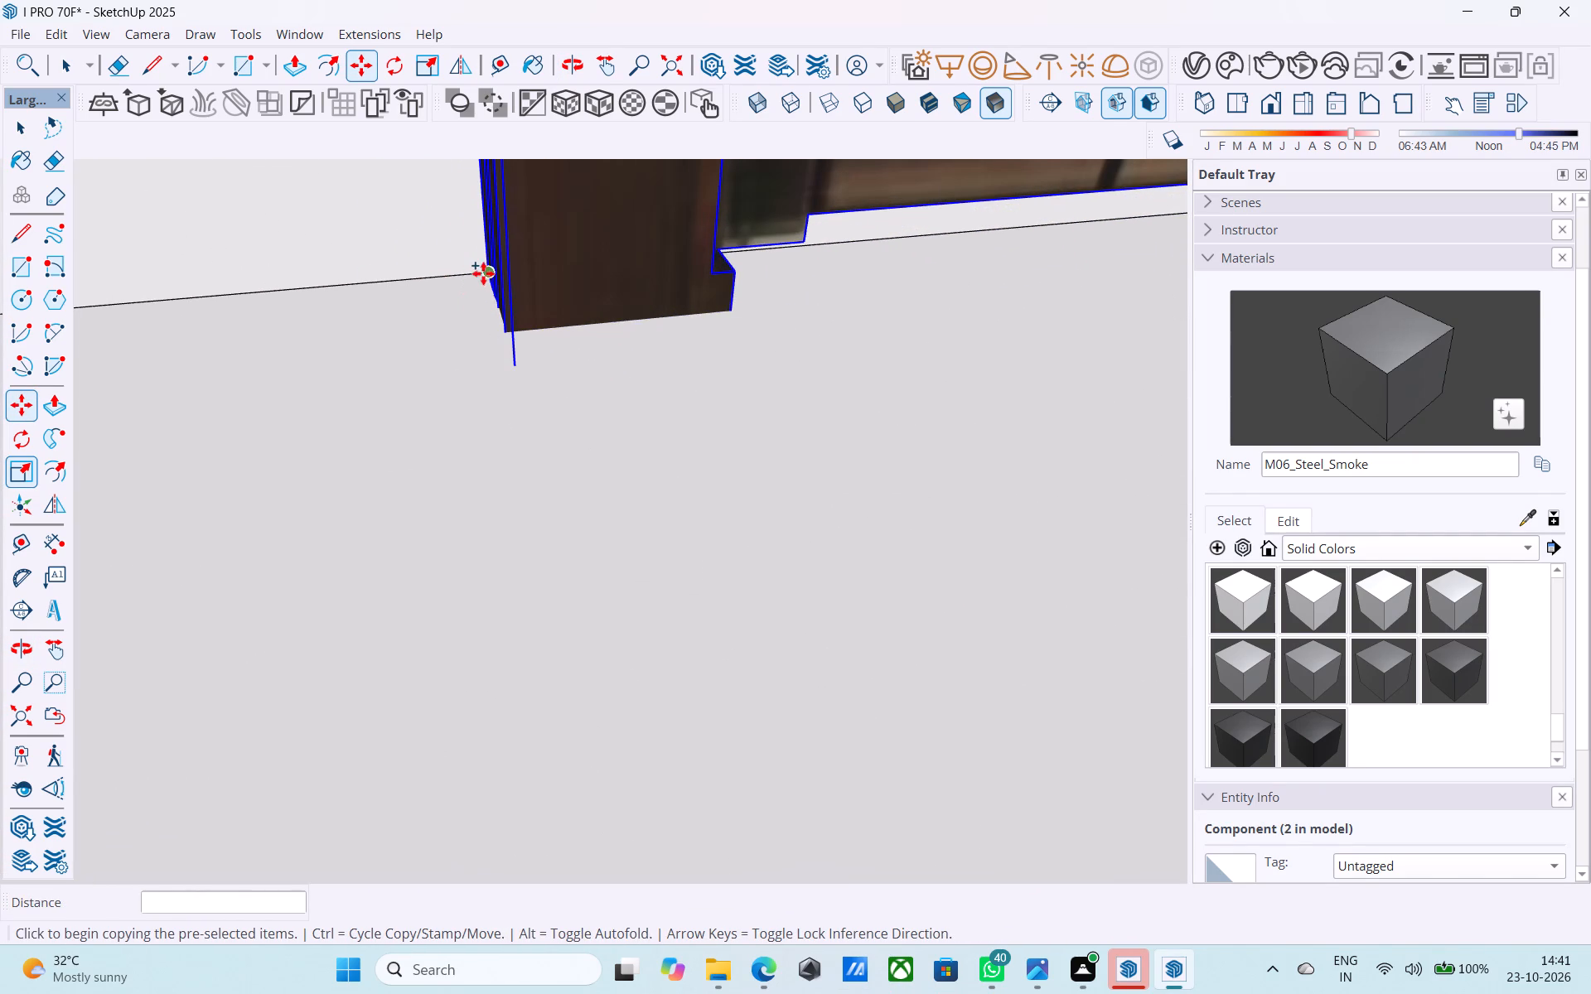
{"action": "left_click", "coordinate": [485, 273]}
{"action": "scroll", "coordinate": [496, 236], "scroll_direction": "down", "scroll_amount": 20}
{"action": "scroll", "coordinate": [496, 236], "scroll_direction": "down", "scroll_amount": 3}
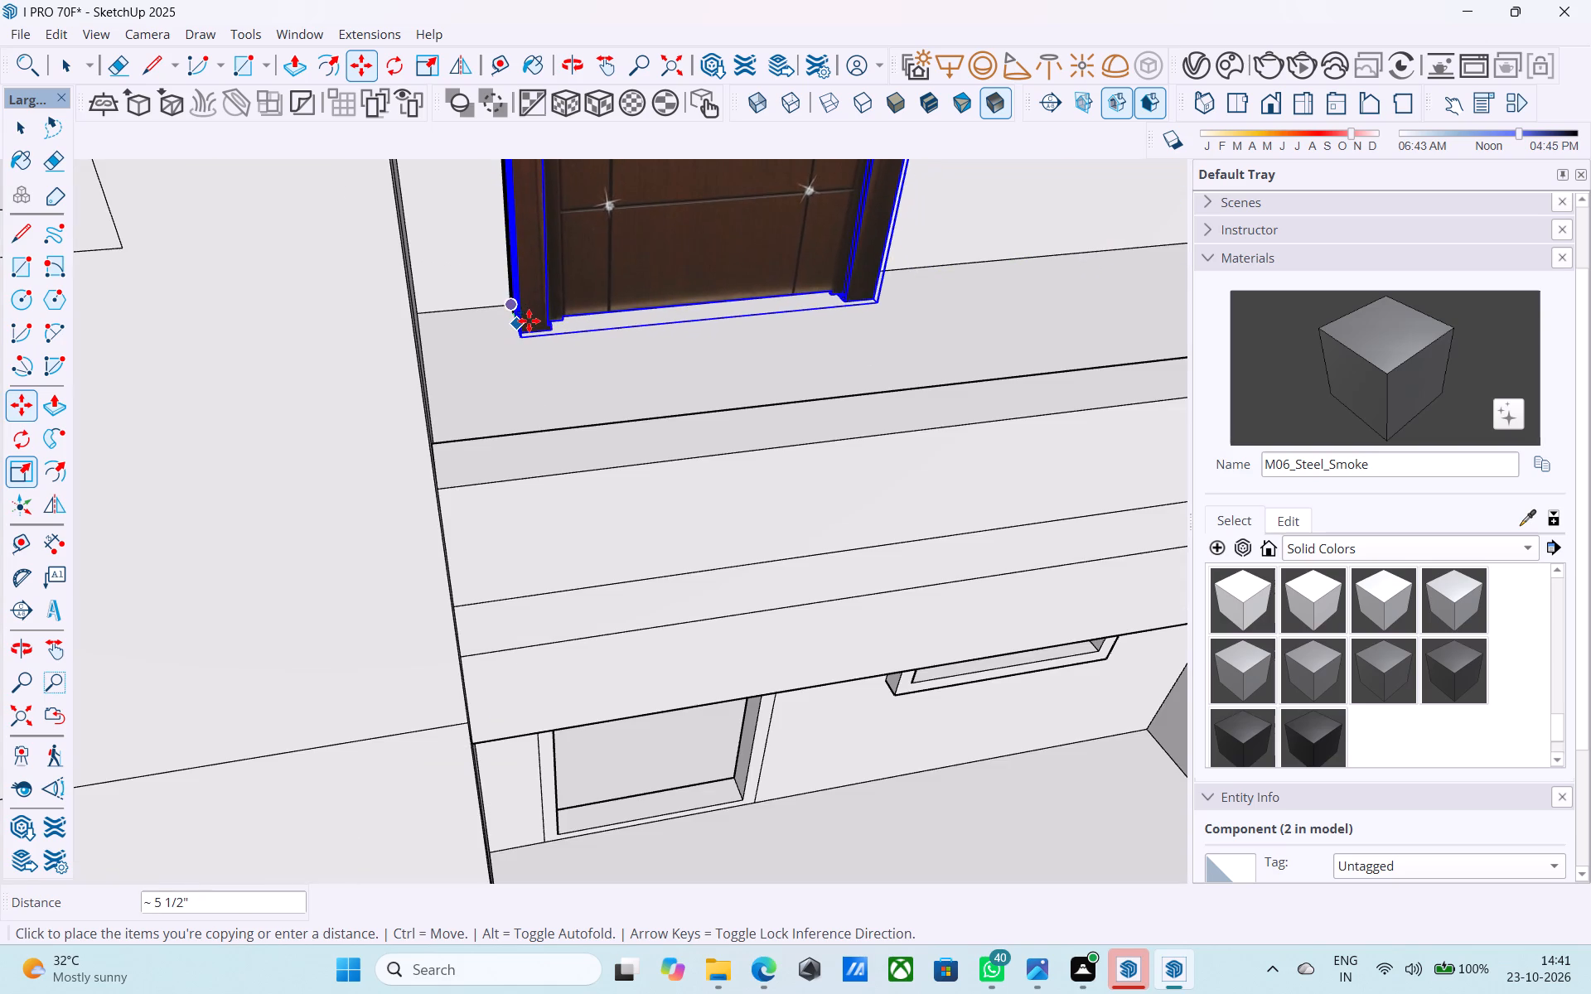
{"action": "scroll", "coordinate": [529, 321], "scroll_direction": "down", "scroll_amount": 5}
{"action": "scroll", "coordinate": [530, 321], "scroll_direction": "down", "scroll_amount": 17}
{"action": "middle_click_drag", "start_coordinate": [625, 480], "coordinate": [545, 430]}
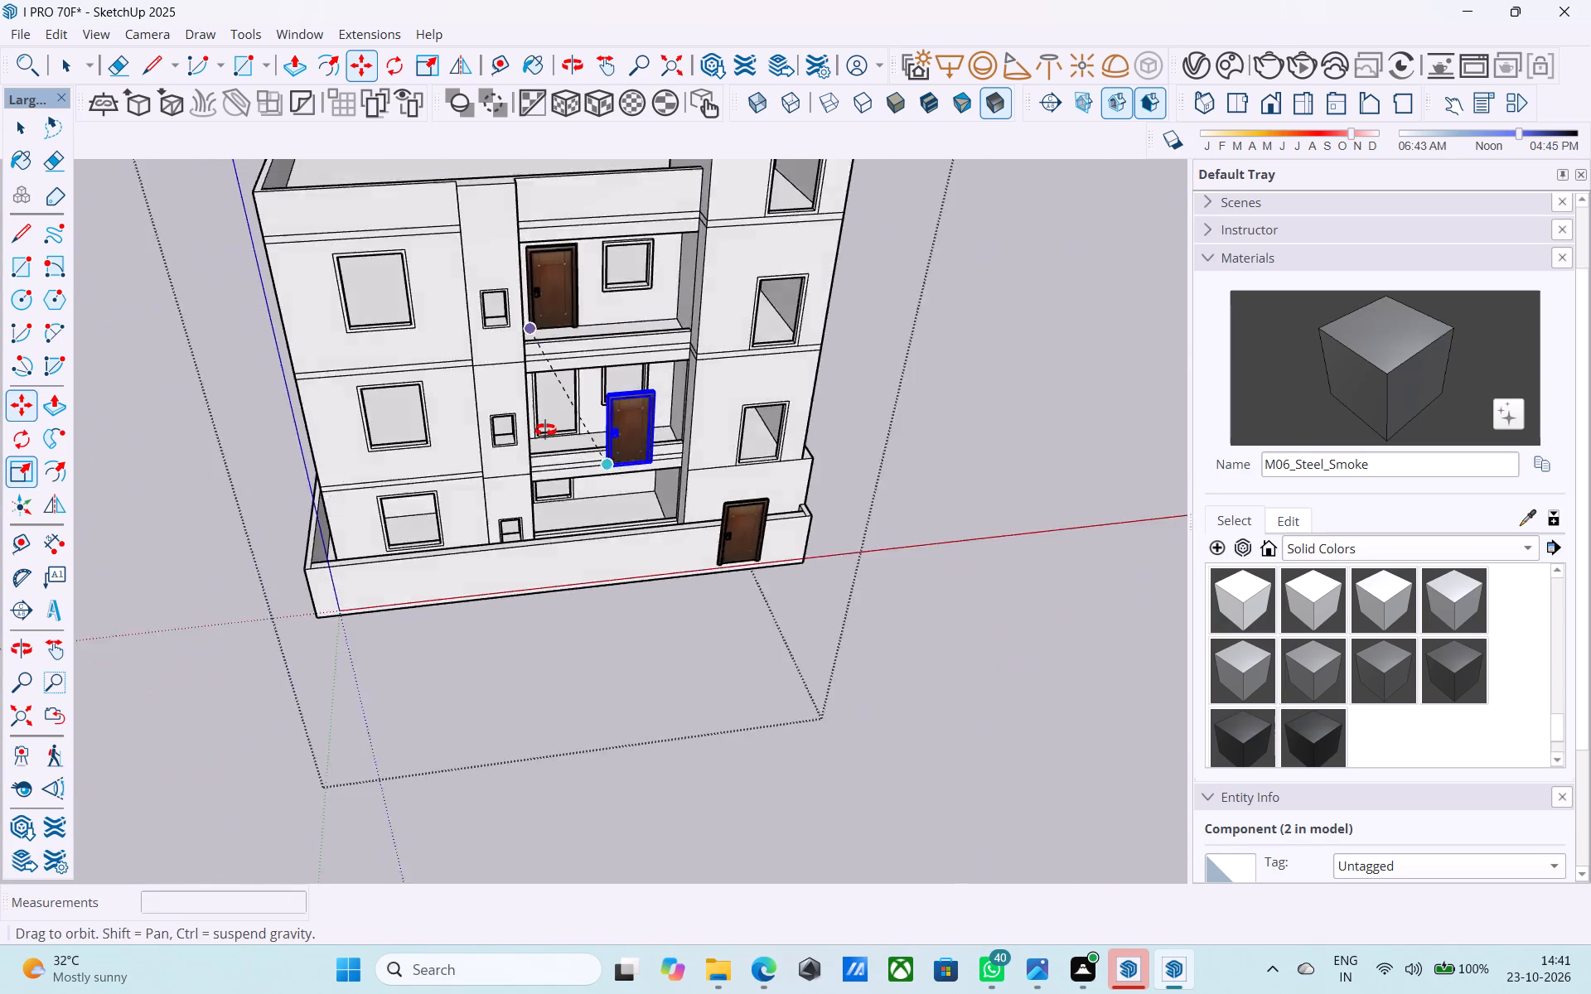
{"action": "middle_click_drag", "start_coordinate": [545, 430], "coordinate": [536, 425]}
{"action": "scroll", "coordinate": [534, 427], "scroll_direction": "up", "scroll_amount": 20}
{"action": "scroll", "coordinate": [534, 427], "scroll_direction": "up", "scroll_amount": 14}
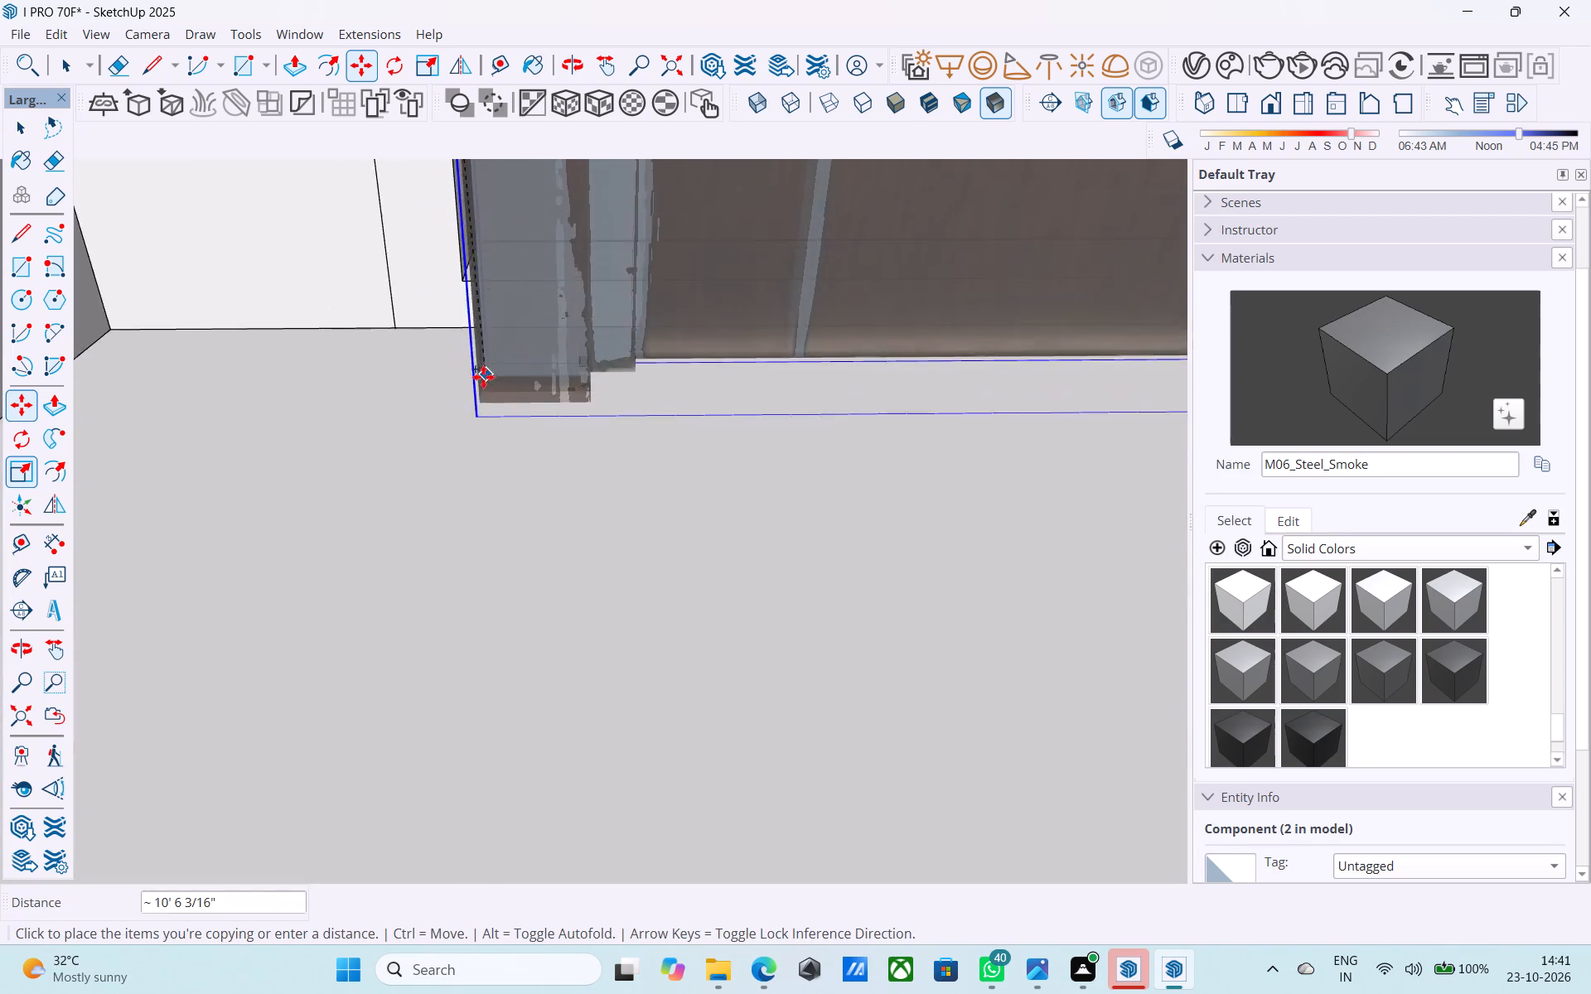
{"action": "middle_click_drag", "start_coordinate": [482, 379], "coordinate": [699, 451]}
{"action": "scroll", "coordinate": [699, 451], "scroll_direction": "up", "scroll_amount": 1}
{"action": "scroll", "coordinate": [375, 363], "scroll_direction": "up", "scroll_amount": 1}
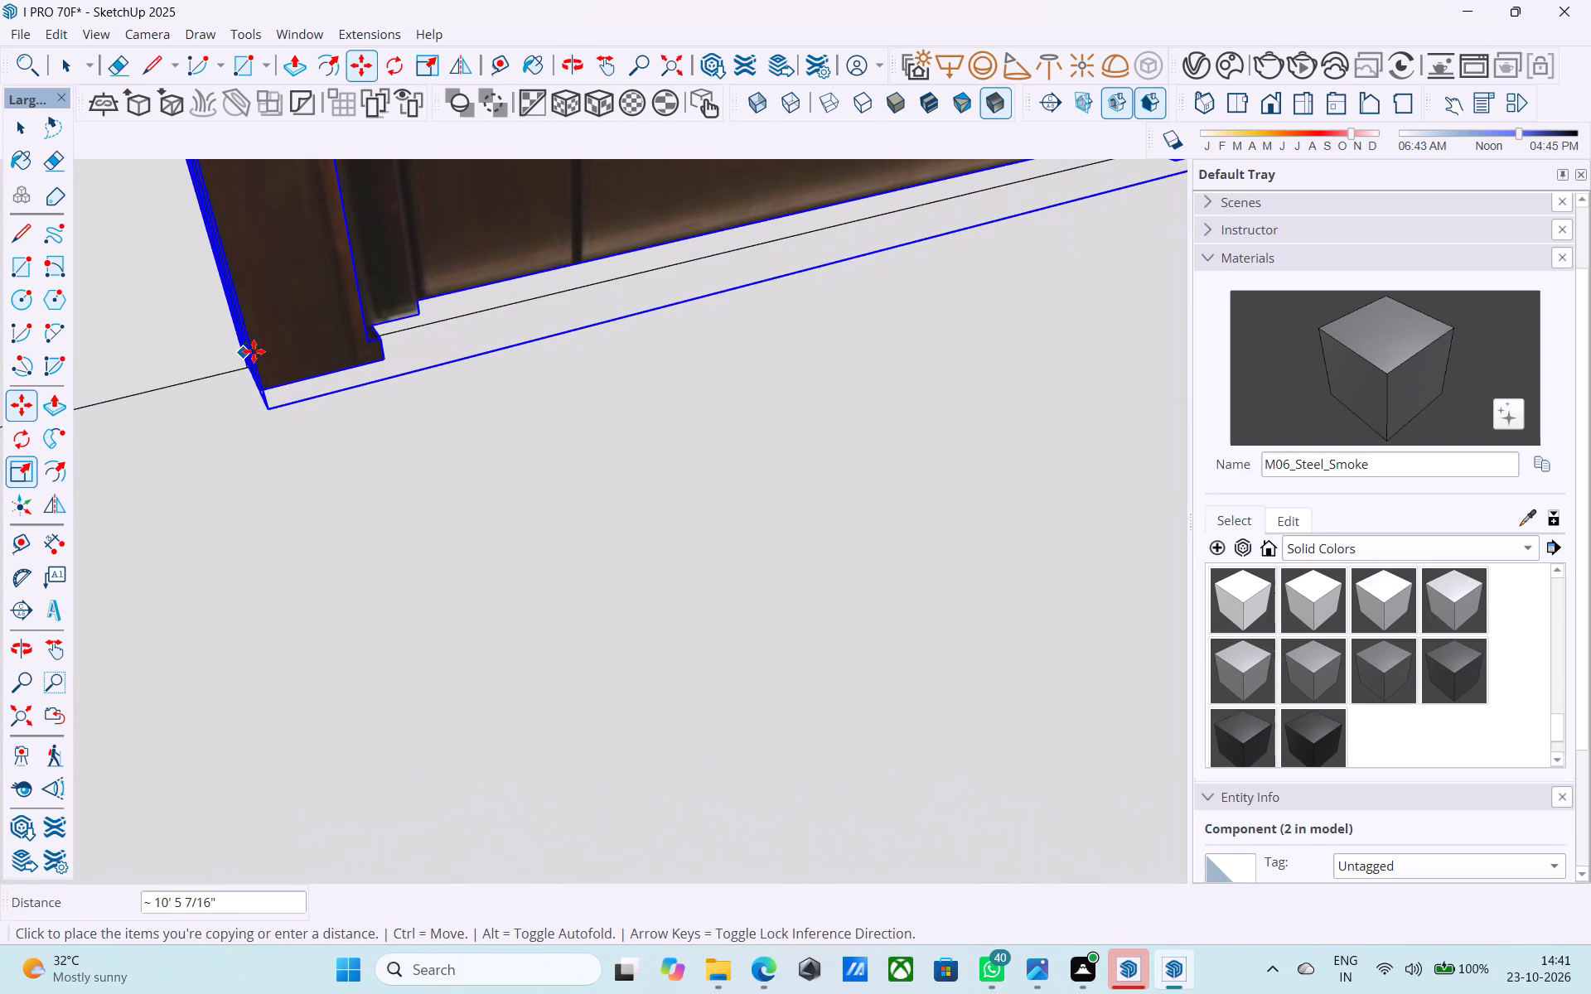
{"action": "left_click", "coordinate": [254, 351]}
Copy the middle balcony door by its lower corner about 11' 4" down to the ground-floor side doorway.
{"action": "left_click", "coordinate": [243, 362]}
{"action": "scroll", "coordinate": [367, 470], "scroll_direction": "down", "scroll_amount": 19}
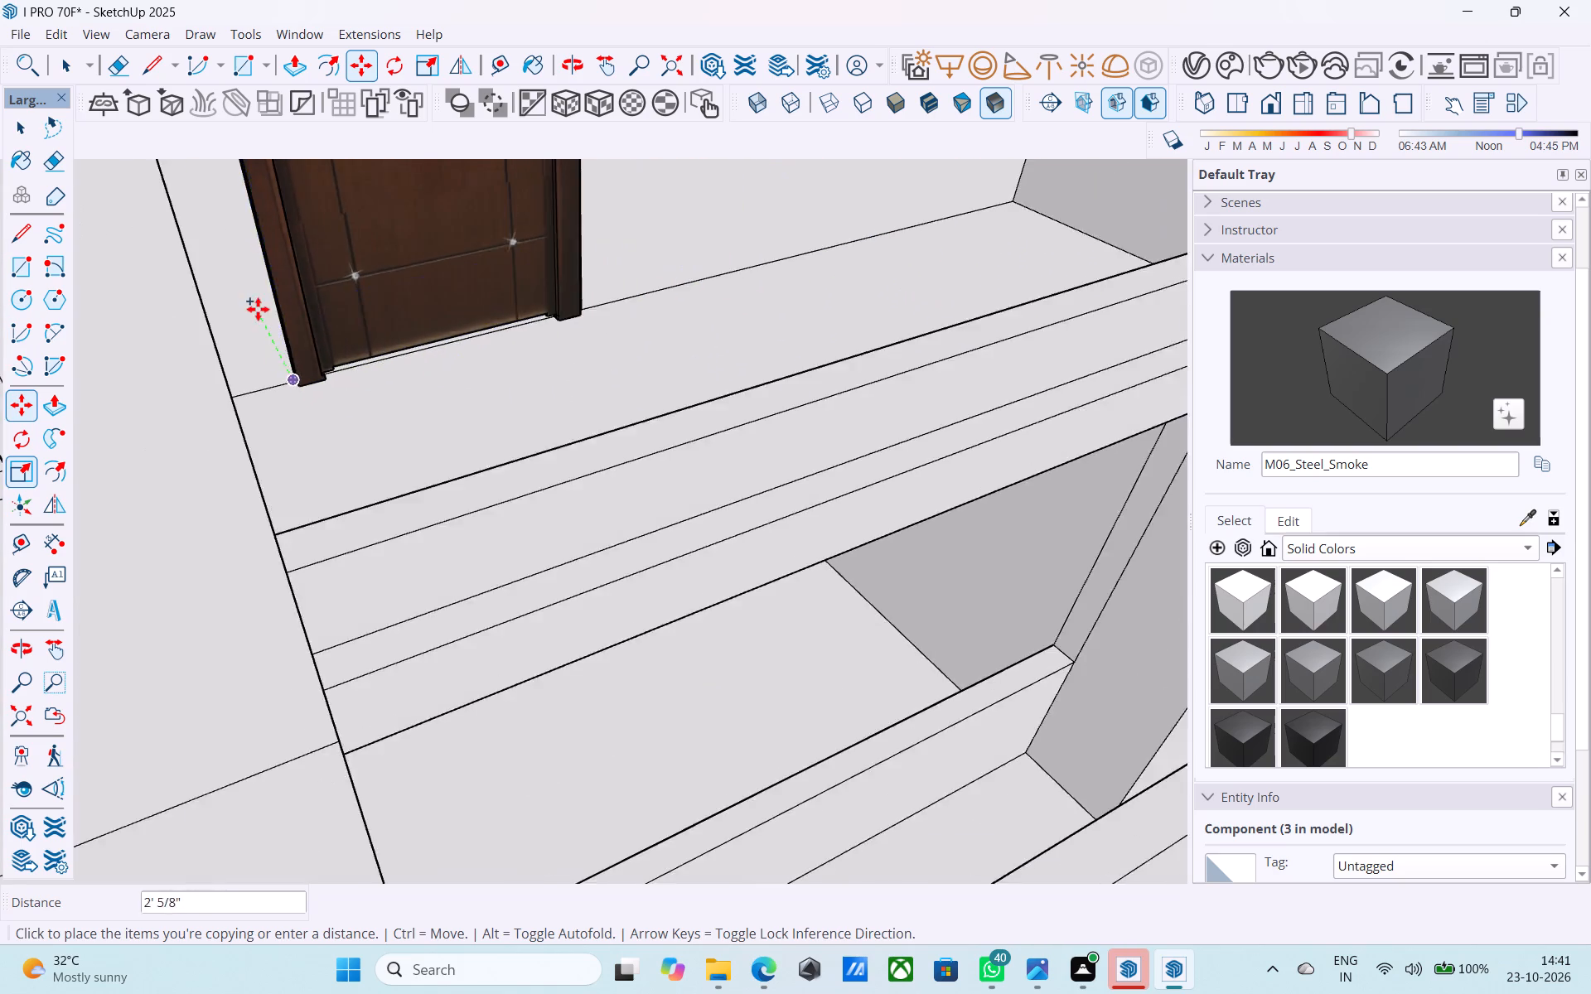
{"action": "scroll", "coordinate": [258, 309], "scroll_direction": "down", "scroll_amount": 5}
{"action": "middle_click_drag", "start_coordinate": [394, 451], "coordinate": [258, 359]}
{"action": "scroll", "coordinate": [446, 706], "scroll_direction": "up", "scroll_amount": 20}
{"action": "scroll", "coordinate": [446, 706], "scroll_direction": "up", "scroll_amount": 1}
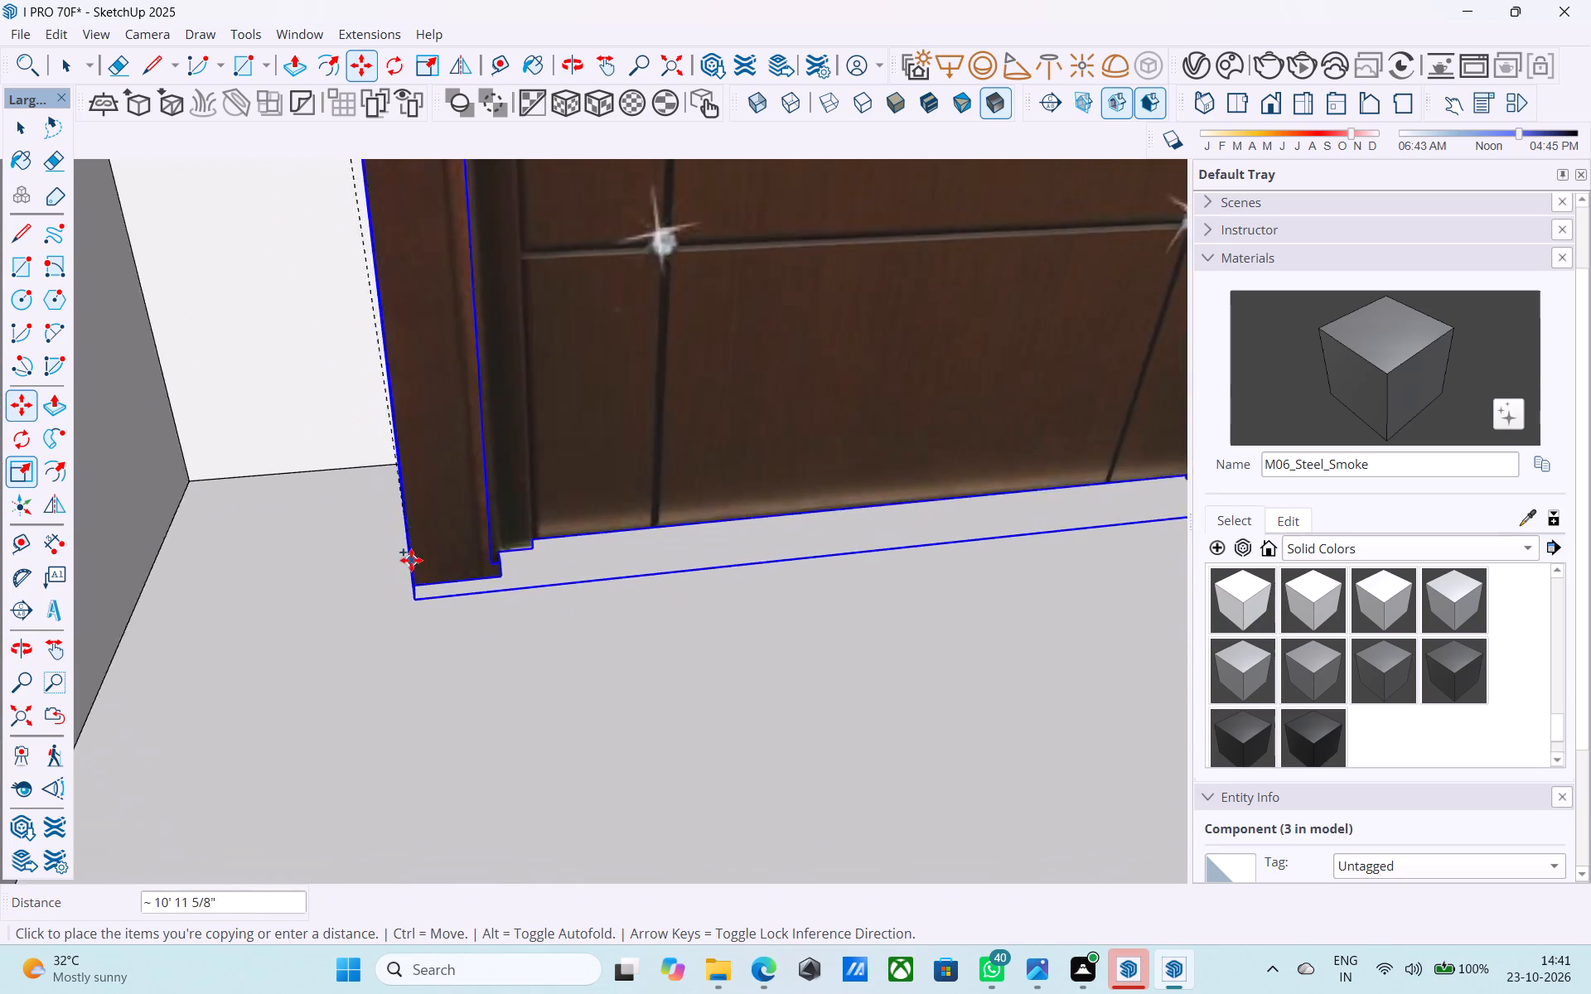
{"action": "scroll", "coordinate": [411, 560], "scroll_direction": "up", "scroll_amount": 4}
{"action": "middle_click_drag", "start_coordinate": [380, 471], "coordinate": [478, 503]}
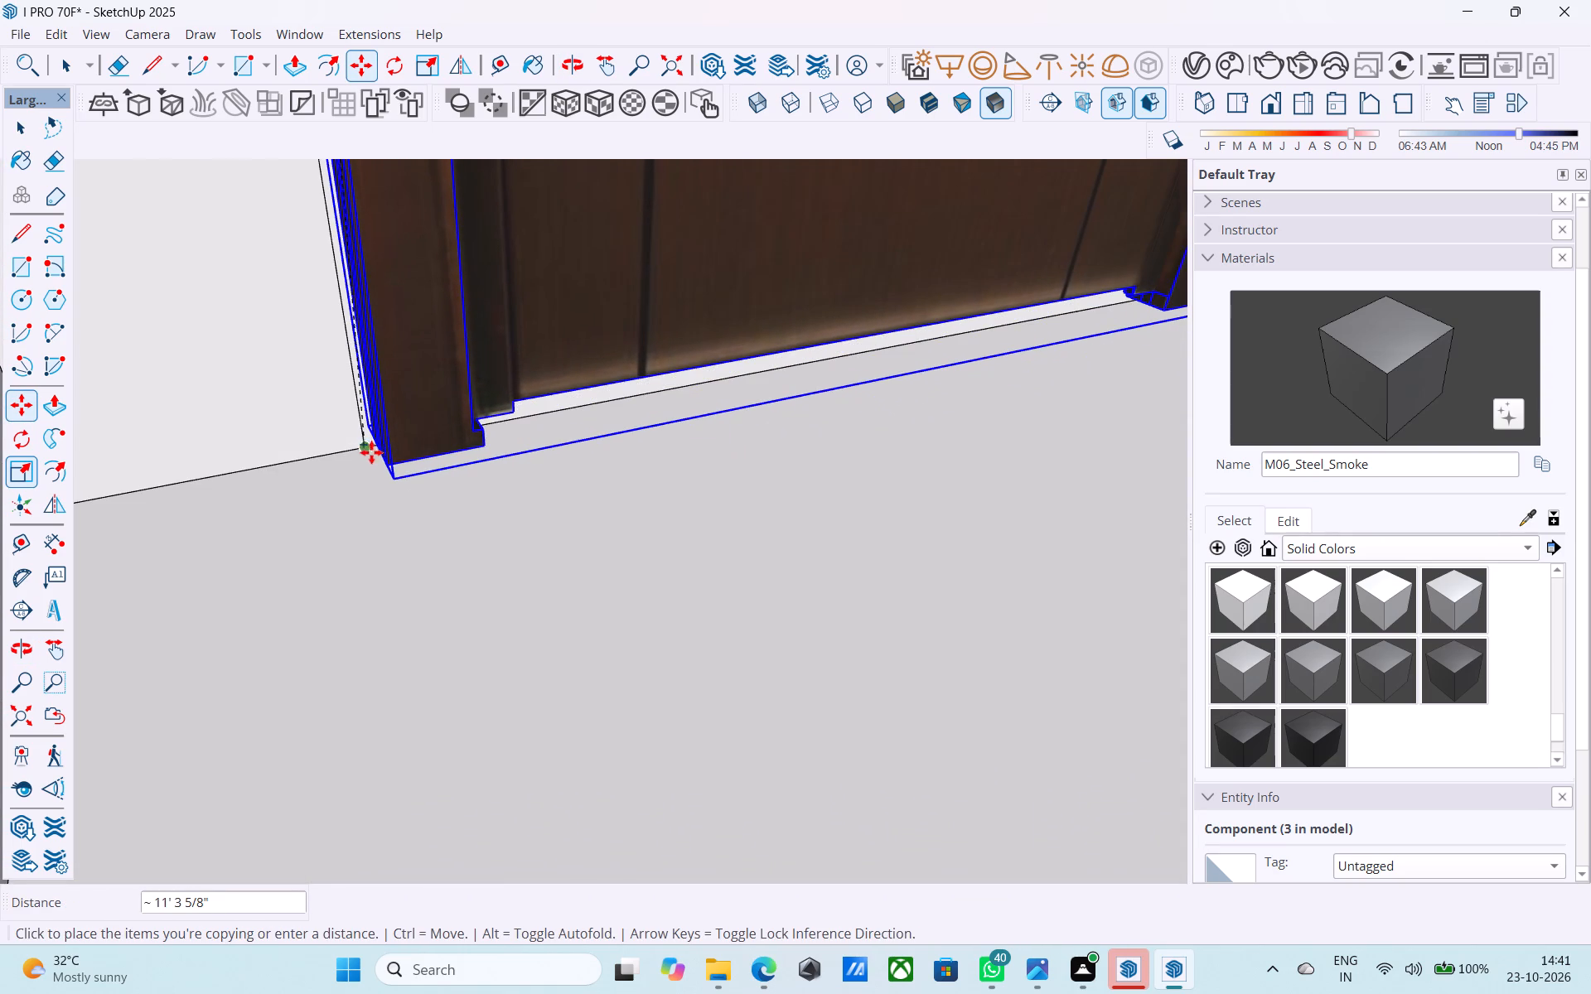
{"action": "left_click", "coordinate": [370, 451]}
Move the copied ground-floor side door about 2 5/16" so its lower corner meets the bottom corner of the doorway outline.
{"action": "middle_click_drag", "start_coordinate": [349, 471], "coordinate": [372, 456]}
{"action": "scroll", "coordinate": [373, 452], "scroll_direction": "up", "scroll_amount": 13}
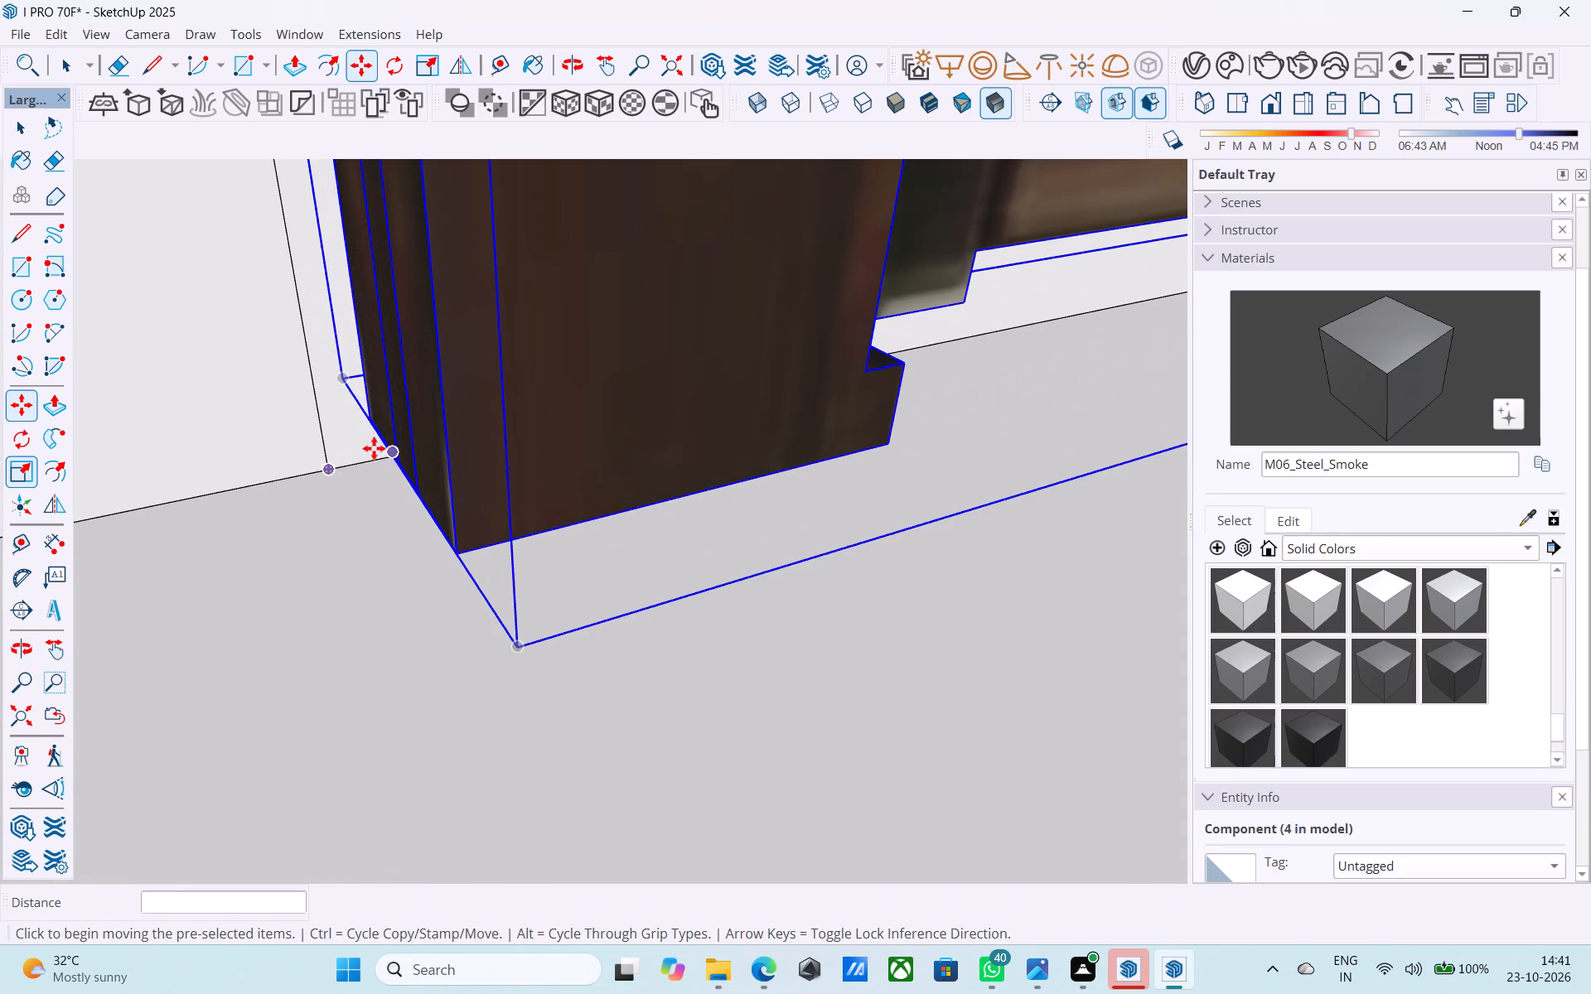
{"action": "left_click", "coordinate": [373, 421]}
{"action": "scroll", "coordinate": [341, 474], "scroll_direction": "up", "scroll_amount": 2}
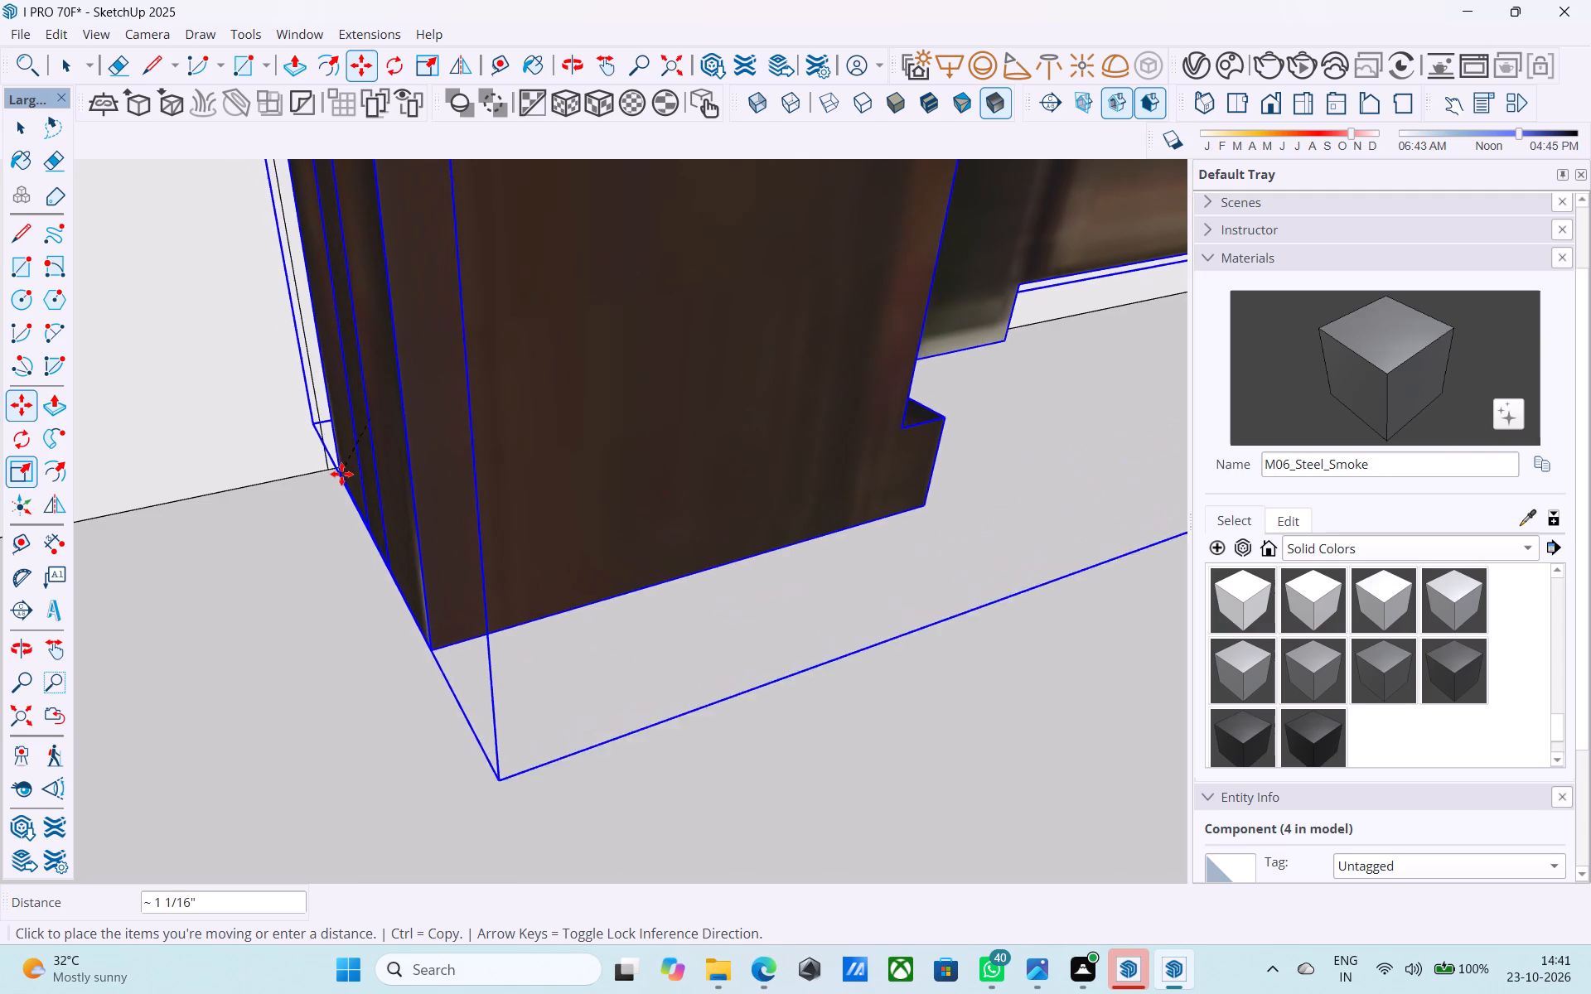
{"action": "scroll", "coordinate": [341, 474], "scroll_direction": "up", "scroll_amount": 4}
{"action": "middle_click_drag", "start_coordinate": [338, 477], "coordinate": [401, 432]}
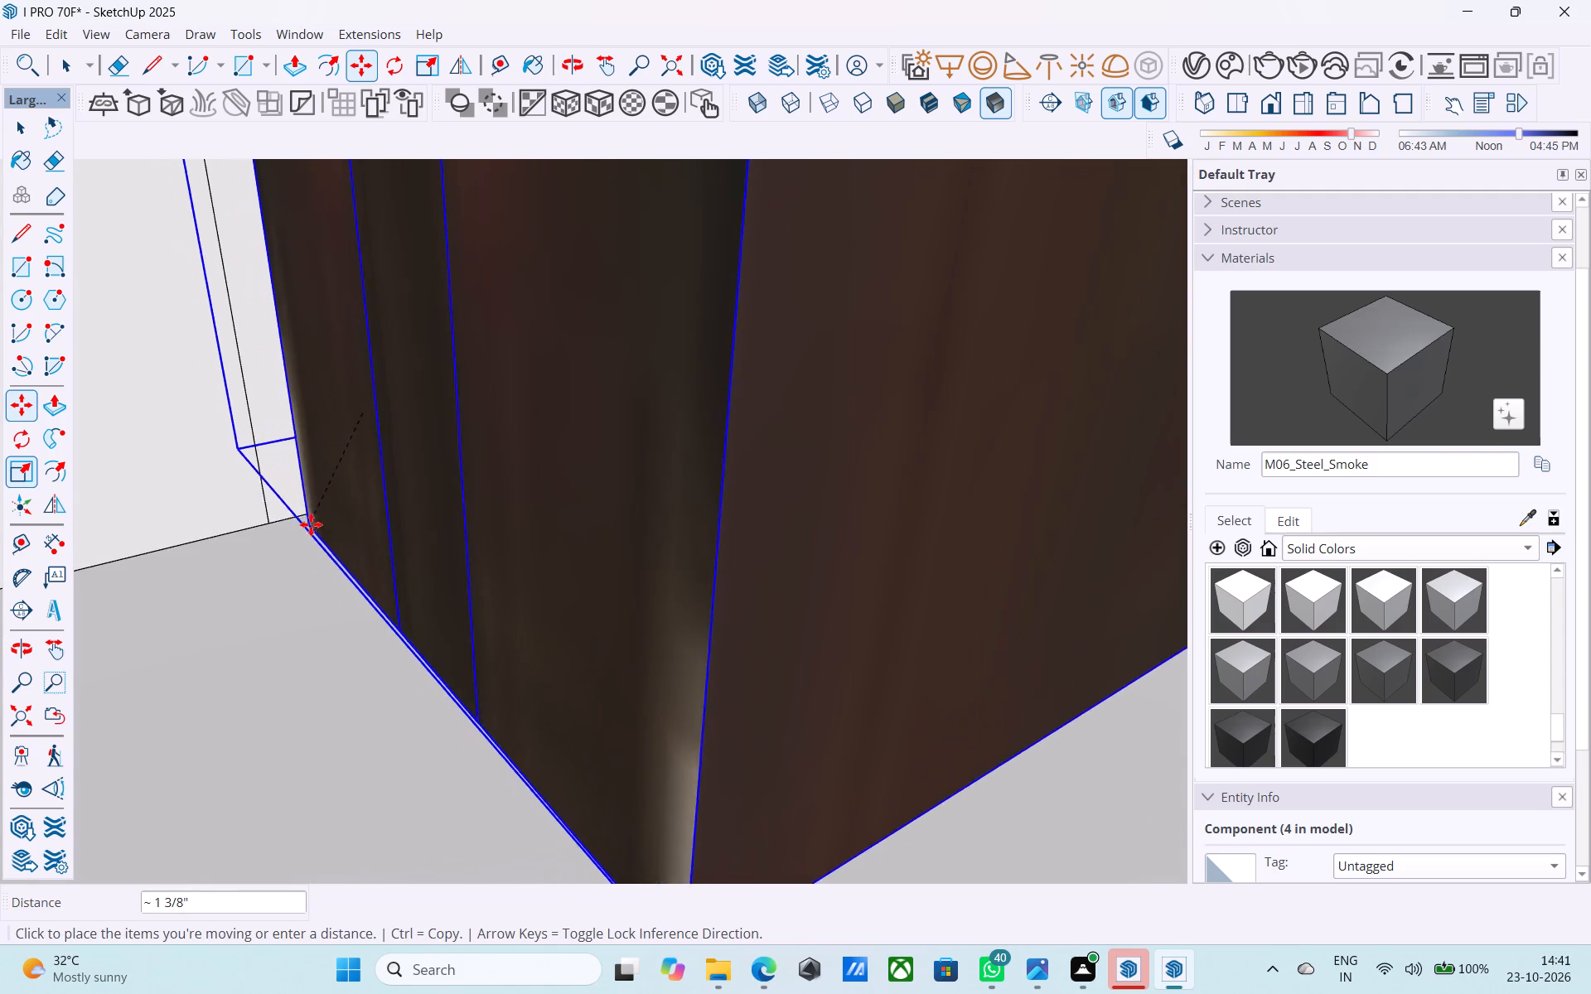
{"action": "scroll", "coordinate": [312, 523], "scroll_direction": "up", "scroll_amount": 4}
{"action": "middle_click_drag", "start_coordinate": [312, 523], "coordinate": [373, 490]}
{"action": "scroll", "coordinate": [475, 489], "scroll_direction": "down", "scroll_amount": 4}
{"action": "middle_click_drag", "start_coordinate": [556, 479], "coordinate": [453, 483]}
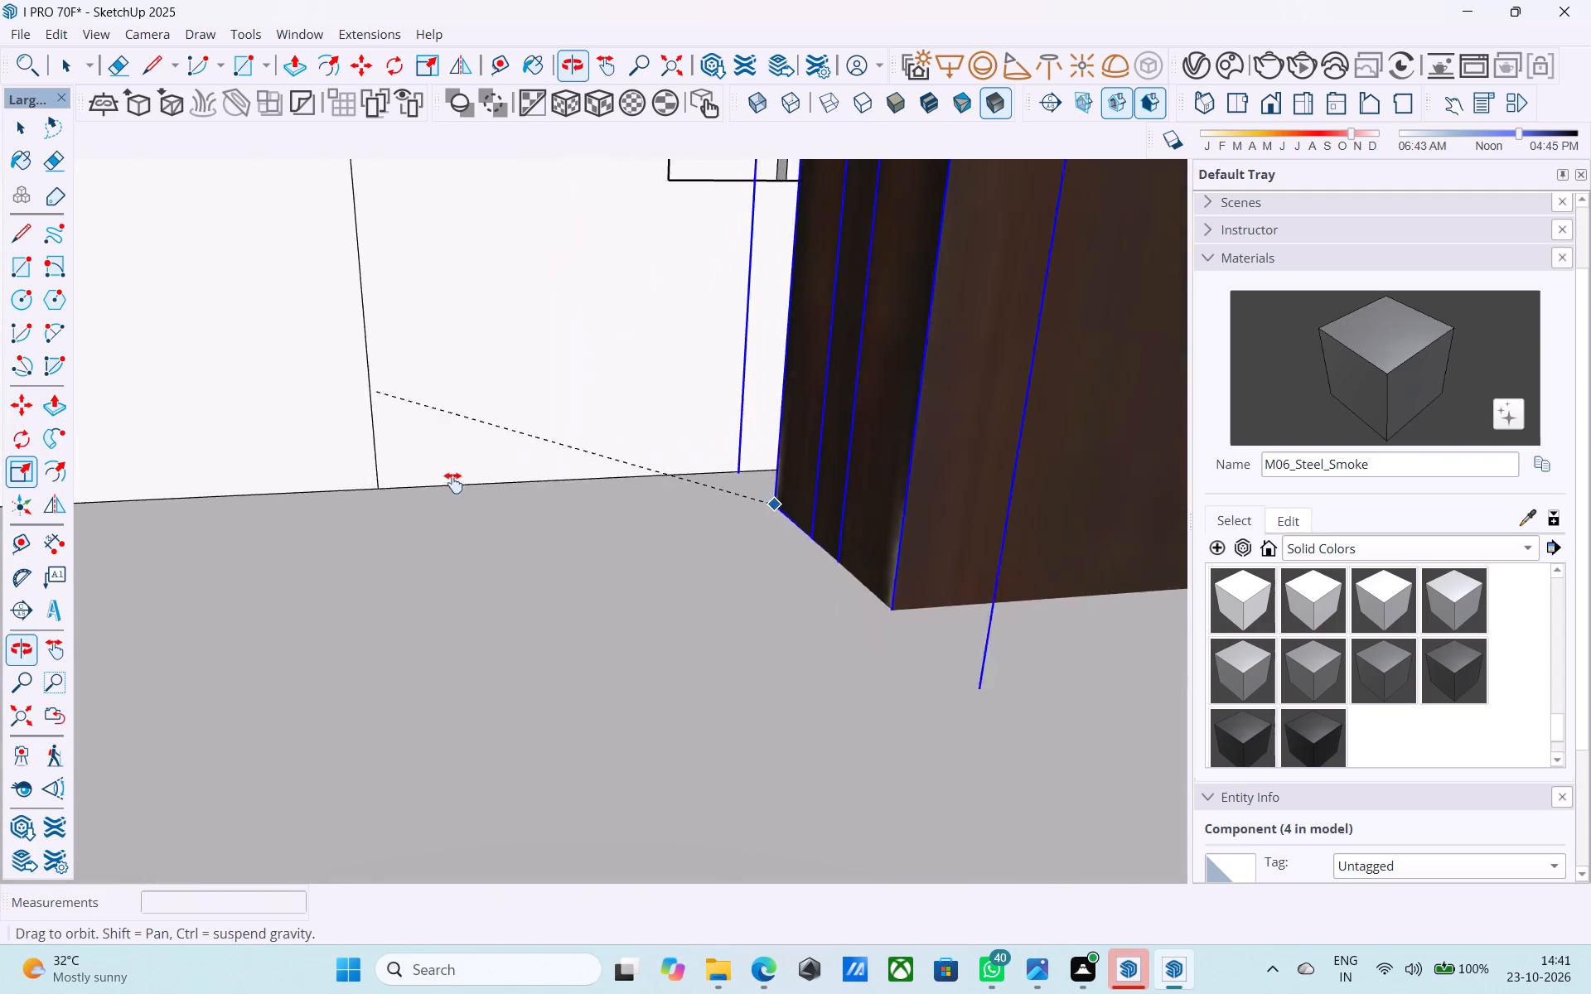
{"action": "middle_click_drag", "start_coordinate": [453, 483], "coordinate": [482, 516]}
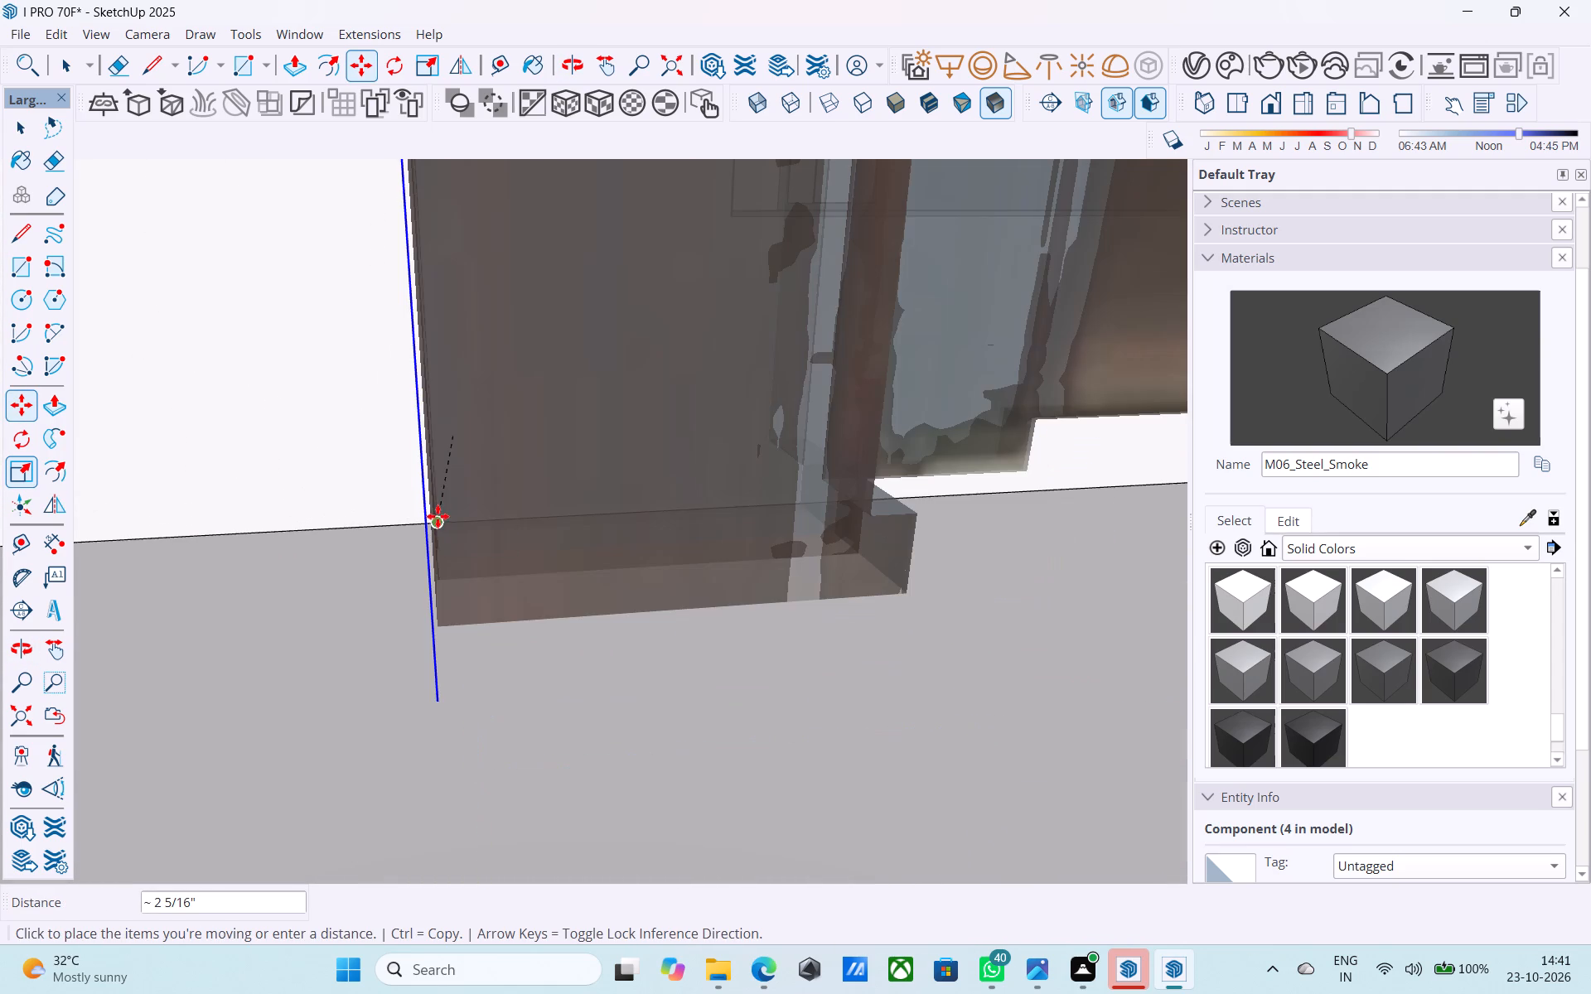
{"action": "left_click", "coordinate": [438, 516]}
Deselect the door and save the model, purging its unused items.
{"action": "middle_click_drag", "start_coordinate": [438, 517], "coordinate": [415, 442]}
{"action": "scroll", "coordinate": [413, 435], "scroll_direction": "down", "scroll_amount": 16}
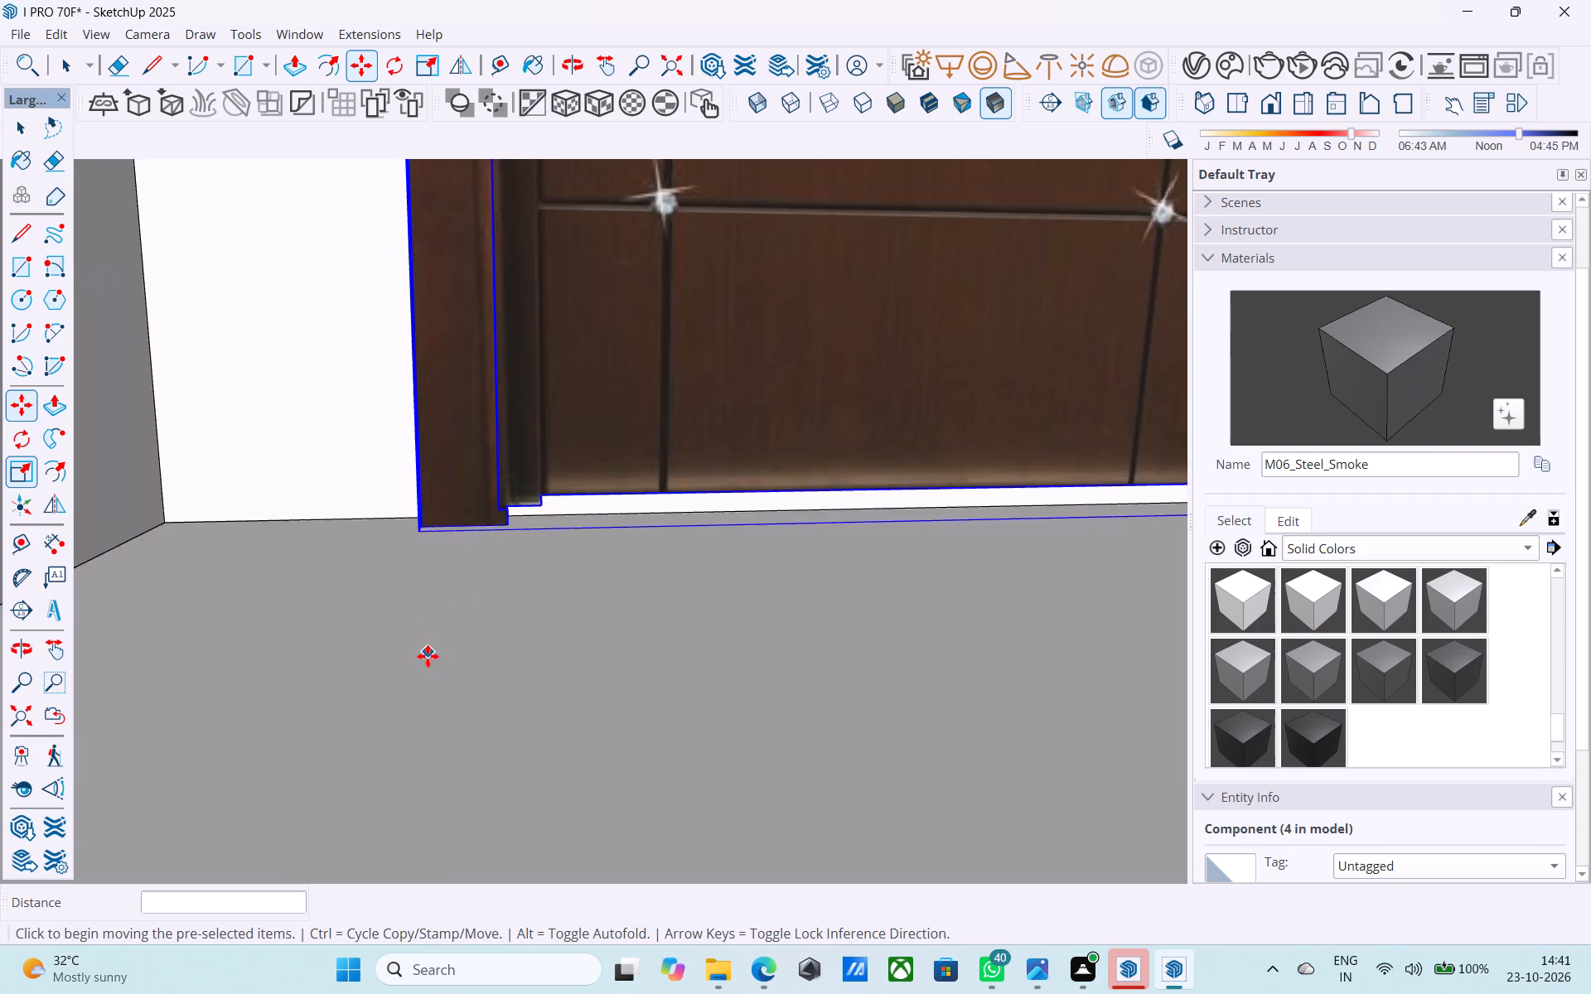
{"action": "scroll", "coordinate": [428, 656], "scroll_direction": "down", "scroll_amount": 20}
{"action": "scroll", "coordinate": [428, 656], "scroll_direction": "down", "scroll_amount": 20}
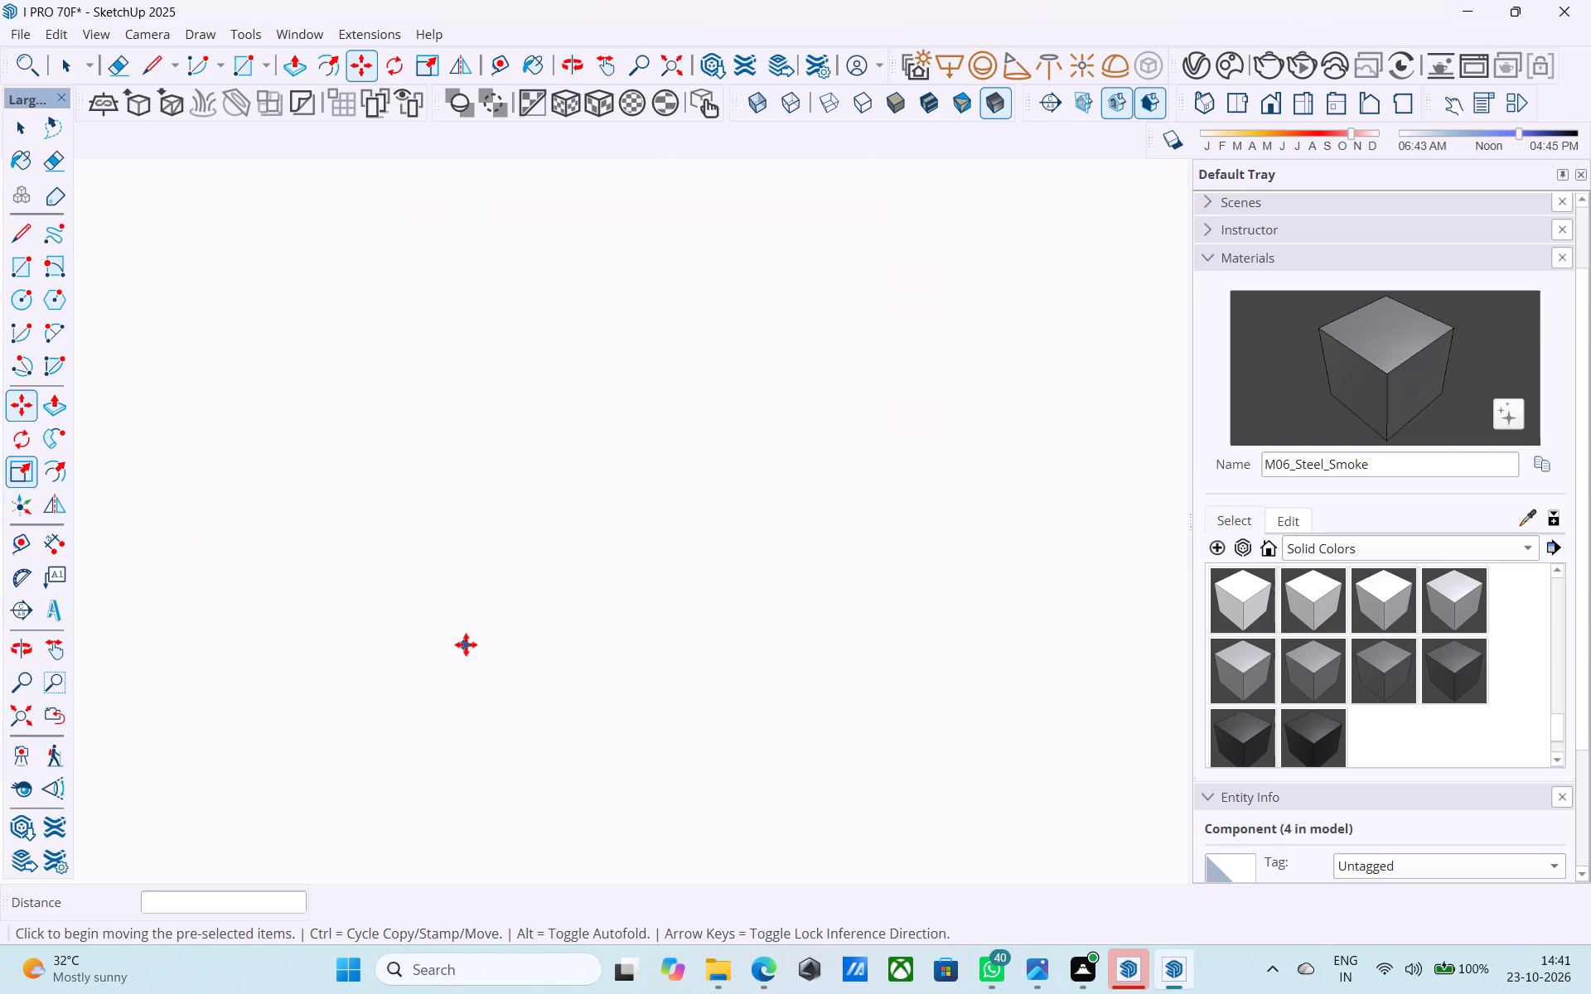
{"action": "scroll", "coordinate": [466, 644], "scroll_direction": "down", "scroll_amount": 20}
{"action": "scroll", "coordinate": [466, 644], "scroll_direction": "down", "scroll_amount": 6}
{"action": "scroll", "coordinate": [467, 639], "scroll_direction": "up", "scroll_amount": 1}
{"action": "scroll", "coordinate": [467, 639], "scroll_direction": "down", "scroll_amount": 16}
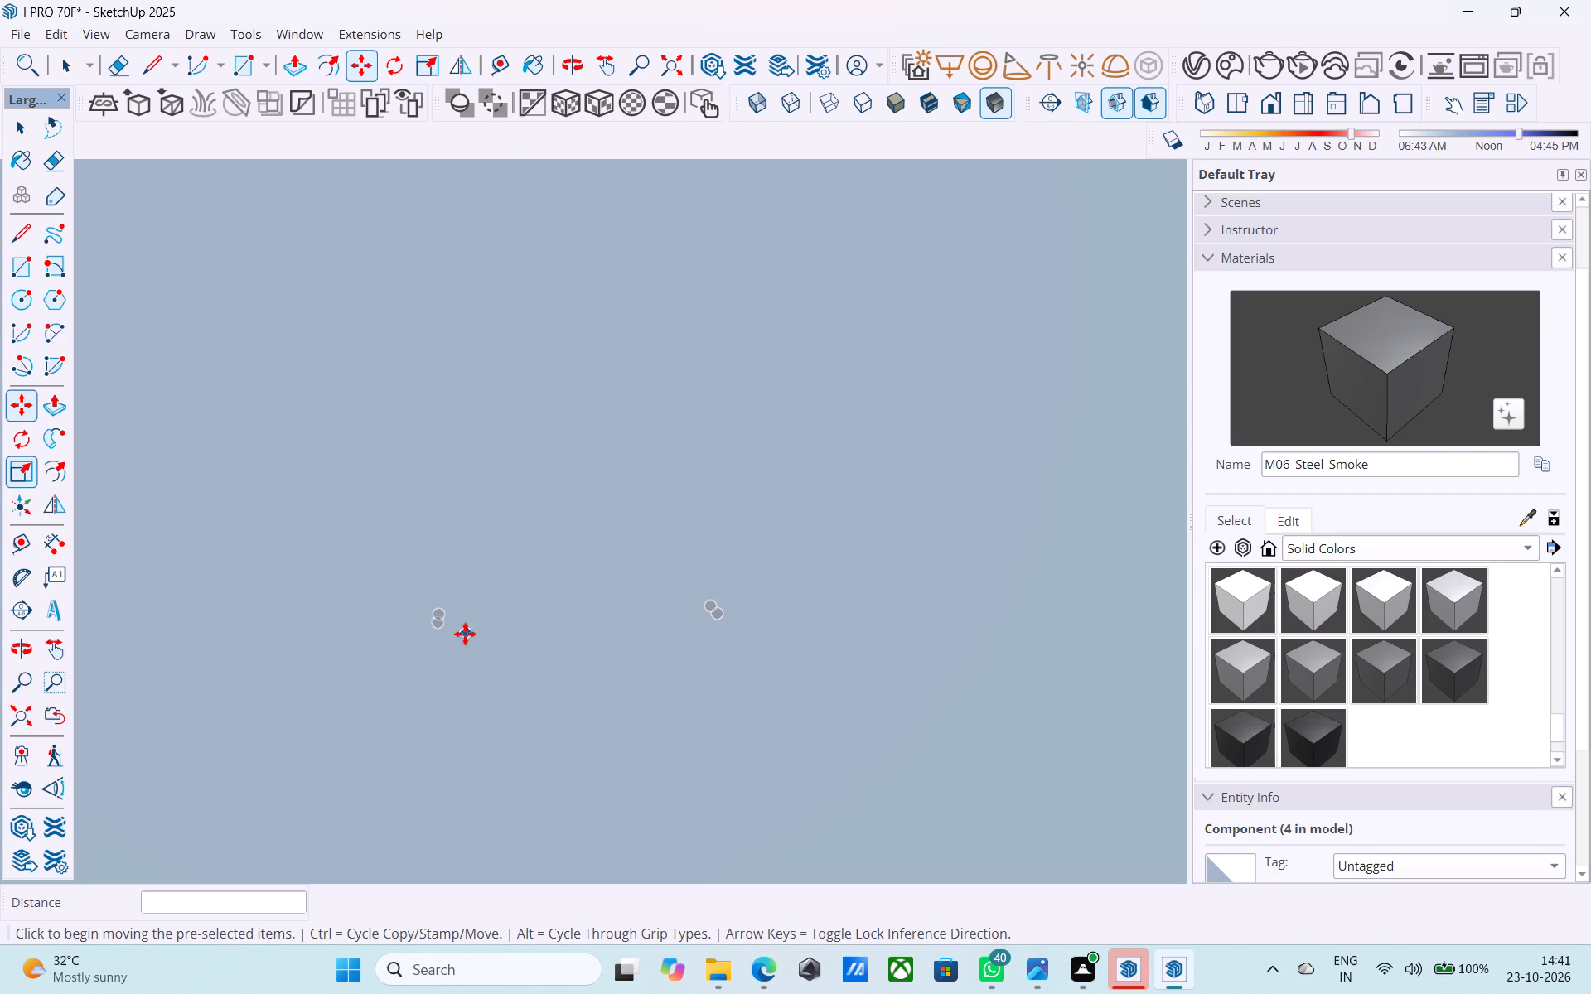
{"action": "scroll", "coordinate": [465, 634], "scroll_direction": "down", "scroll_amount": 20}
{"action": "scroll", "coordinate": [465, 634], "scroll_direction": "down", "scroll_amount": 8}
{"action": "scroll", "coordinate": [467, 633], "scroll_direction": "up", "scroll_amount": 1}
{"action": "scroll", "coordinate": [467, 633], "scroll_direction": "down", "scroll_amount": 14}
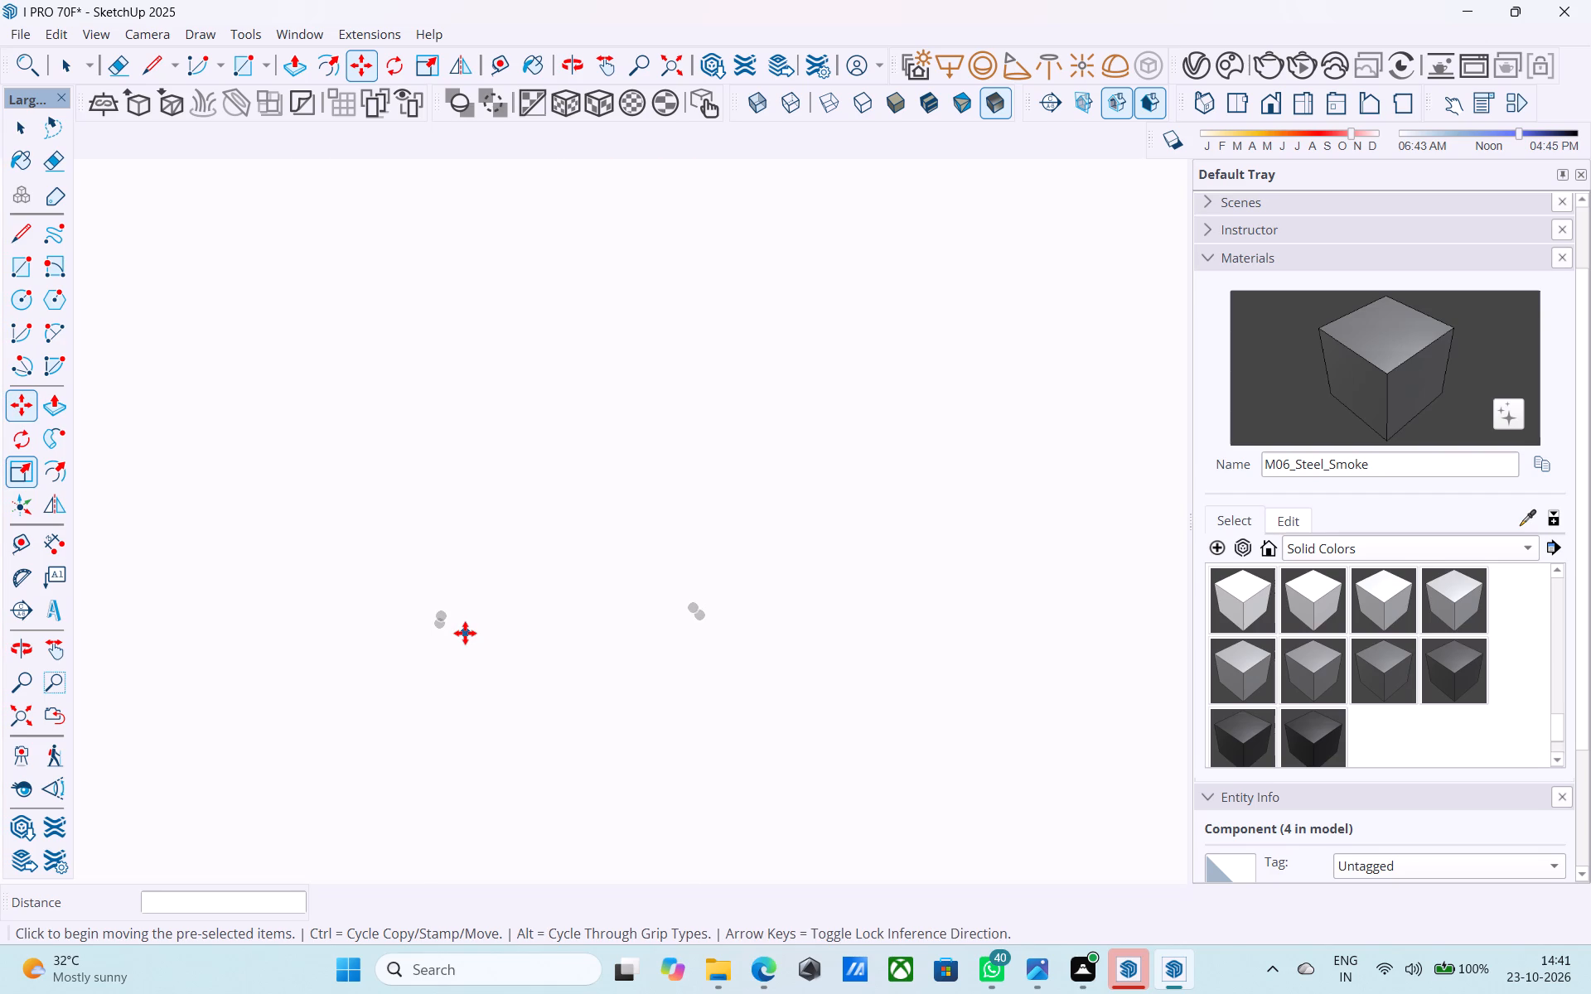
{"action": "scroll", "coordinate": [465, 633], "scroll_direction": "down", "scroll_amount": 4}
{"action": "scroll", "coordinate": [464, 633], "scroll_direction": "up", "scroll_amount": 1}
{"action": "scroll", "coordinate": [464, 633], "scroll_direction": "down", "scroll_amount": 20}
{"action": "scroll", "coordinate": [464, 633], "scroll_direction": "down", "scroll_amount": 14}
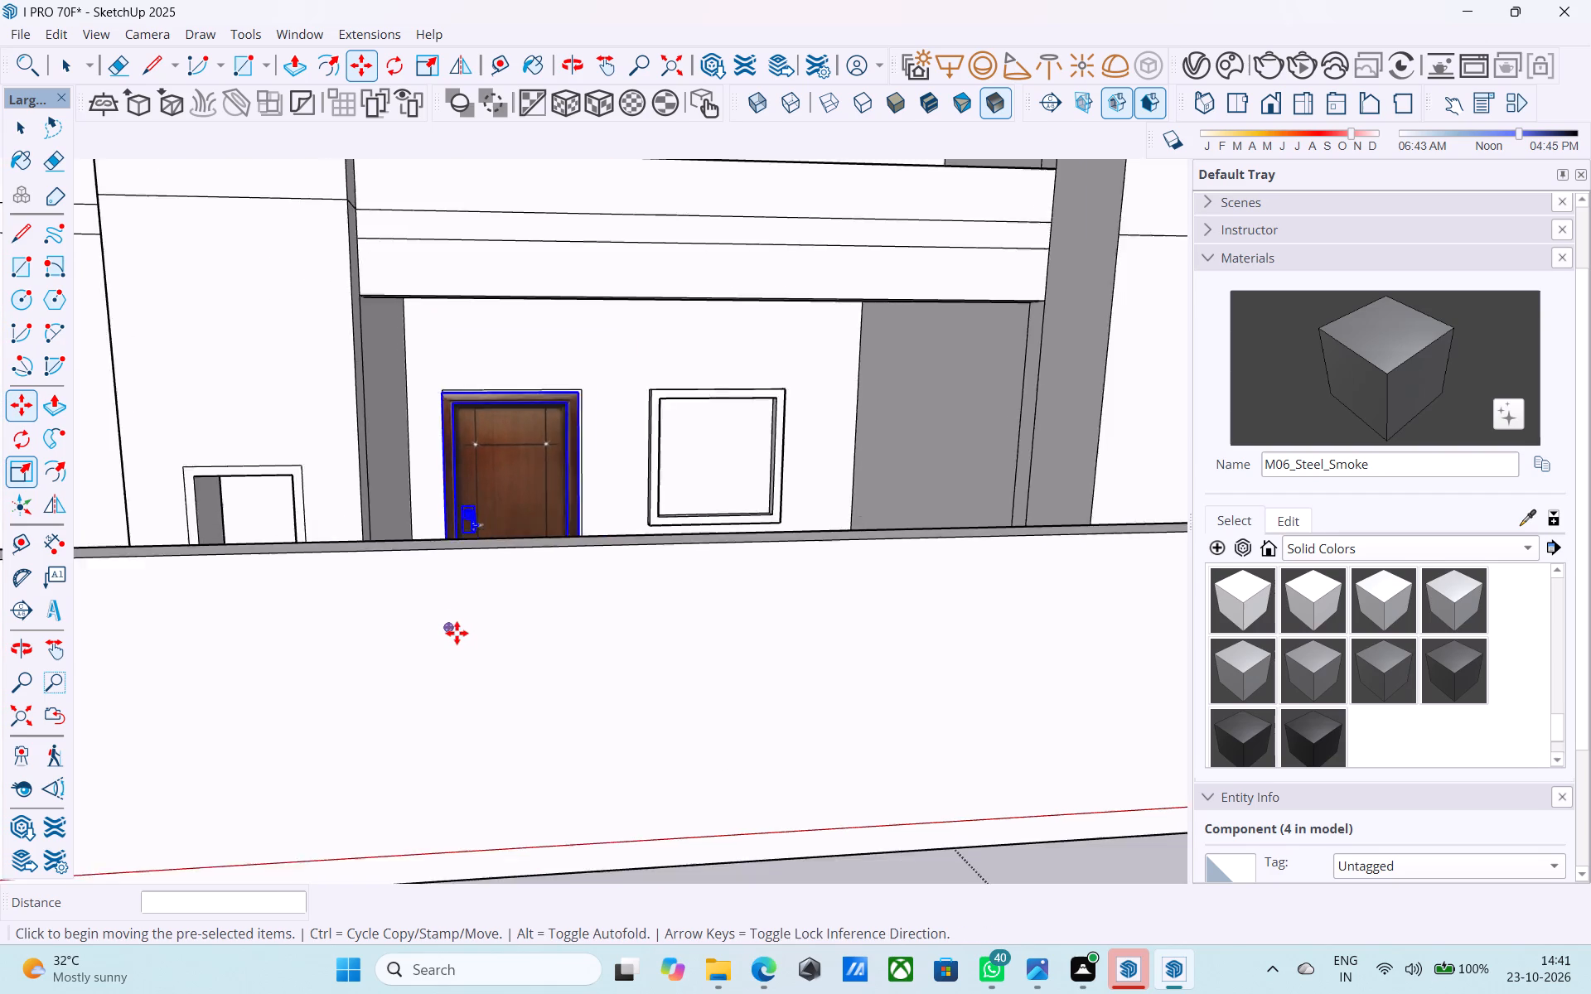
{"action": "scroll", "coordinate": [457, 633], "scroll_direction": "down", "scroll_amount": 20}
{"action": "scroll", "coordinate": [457, 633], "scroll_direction": "down", "scroll_amount": 2}
{"action": "key", "text": "space"}
{"action": "scroll", "coordinate": [443, 659], "scroll_direction": "down", "scroll_amount": 1}
{"action": "middle_click_drag", "start_coordinate": [443, 659], "coordinate": [409, 661]}
{"action": "left_click", "coordinate": [649, 621]}
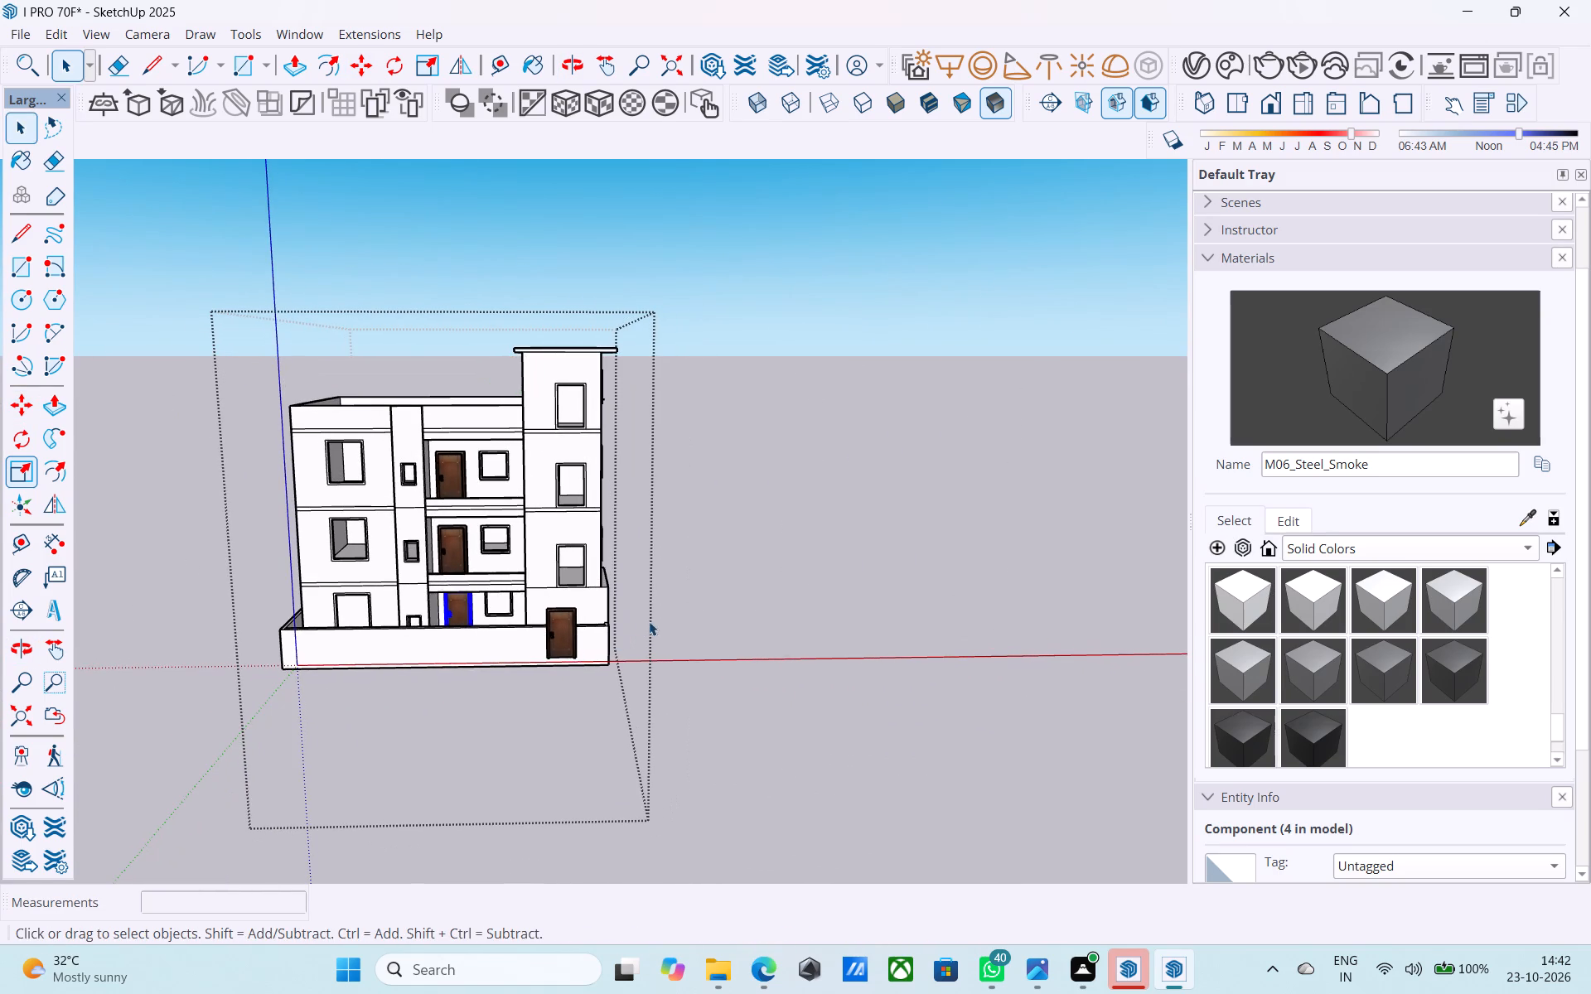
{"action": "middle_click_drag", "start_coordinate": [603, 602], "coordinate": [609, 565]}
{"action": "key", "text": "ctrl+s"}
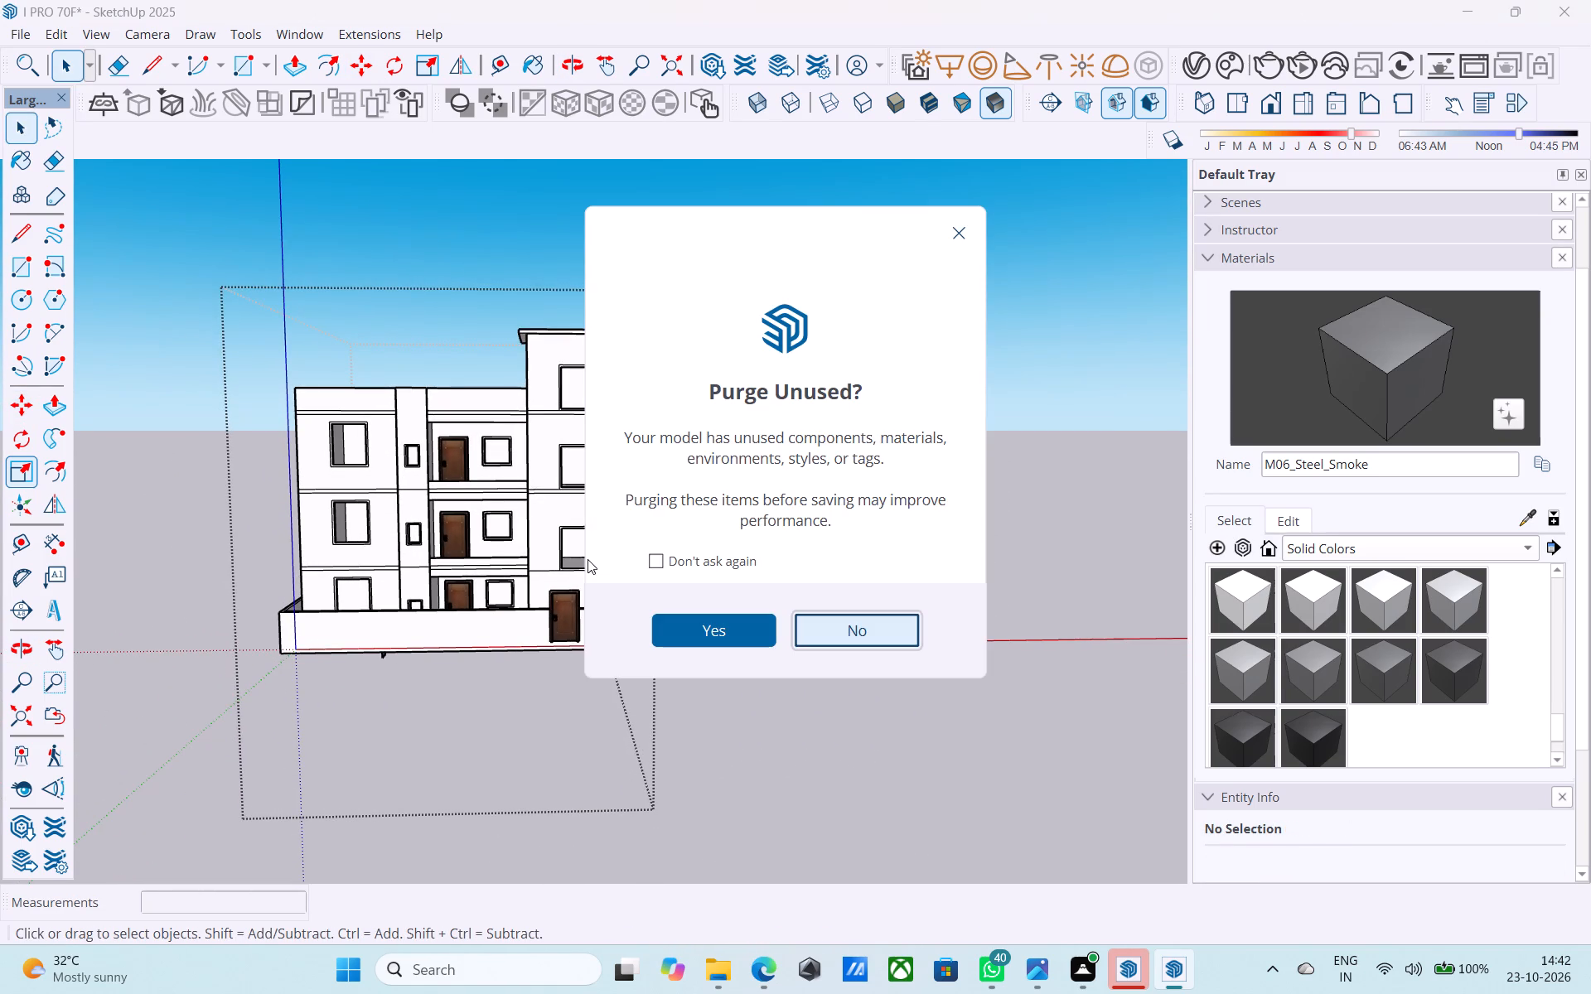
{"action": "left_click", "coordinate": [704, 641]}
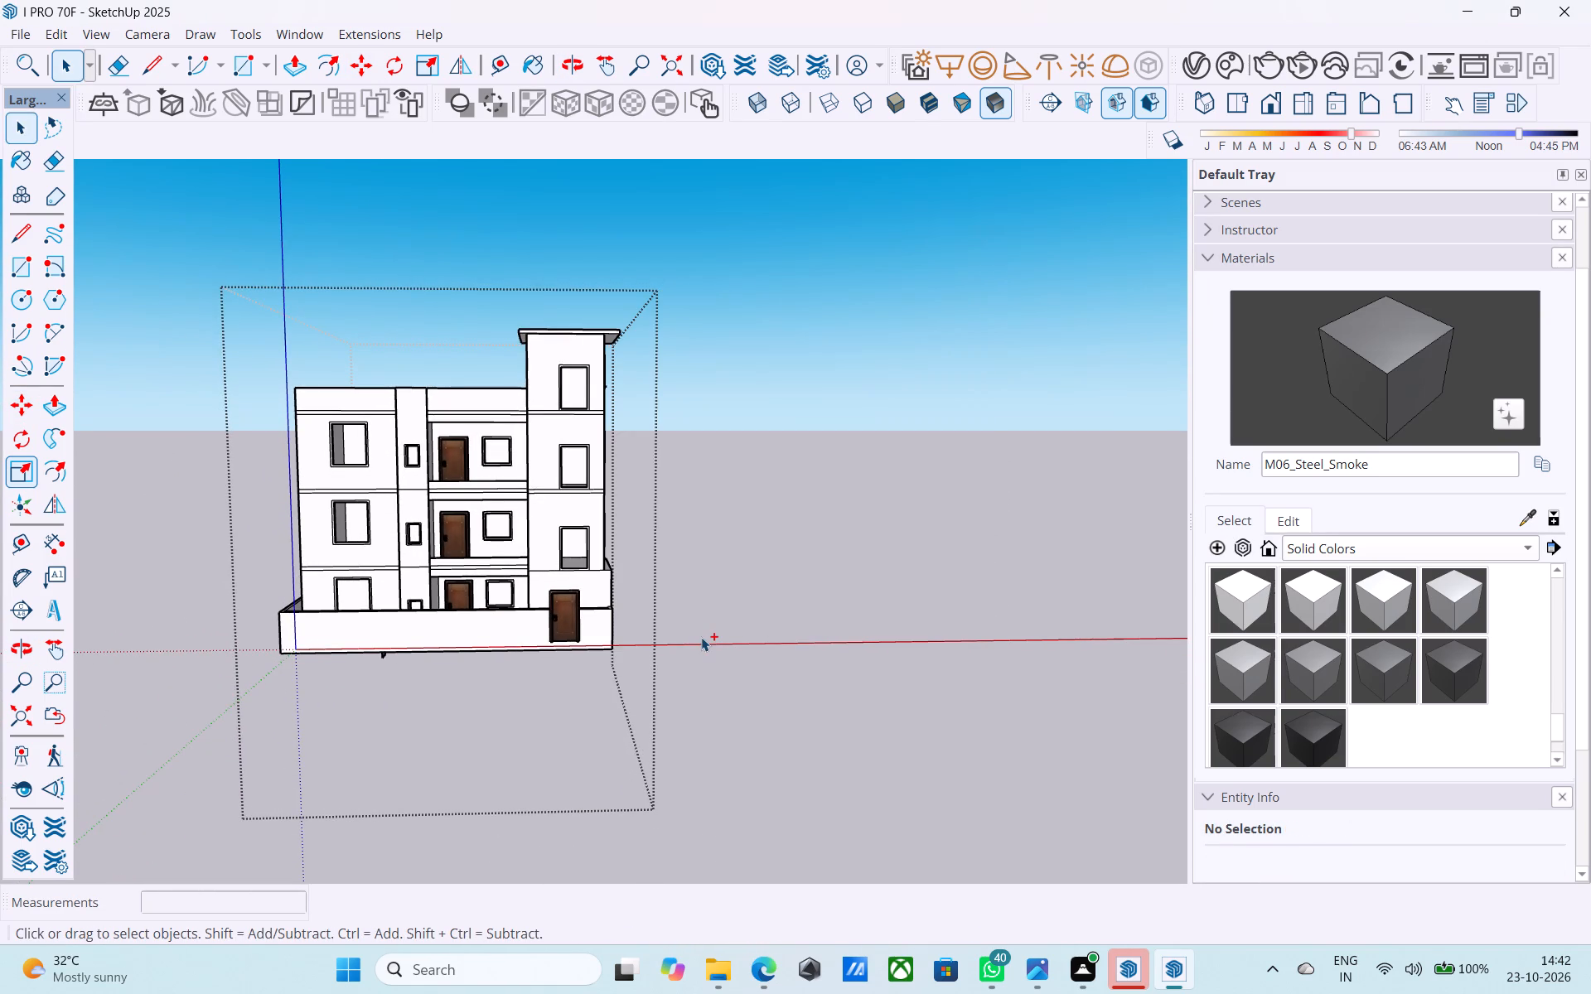
{"action": "key", "text": "space"}
{"action": "key", "text": "ctrl+s"}
{"action": "key", "text": "space"}
{"action": "key", "text": "ctrl+s"}
Examine the side elevation's balconies, fitted doors and parapets, closing in on the ground-floor side balcony.
{"action": "middle_click_drag", "start_coordinate": [687, 643], "coordinate": [617, 626]}
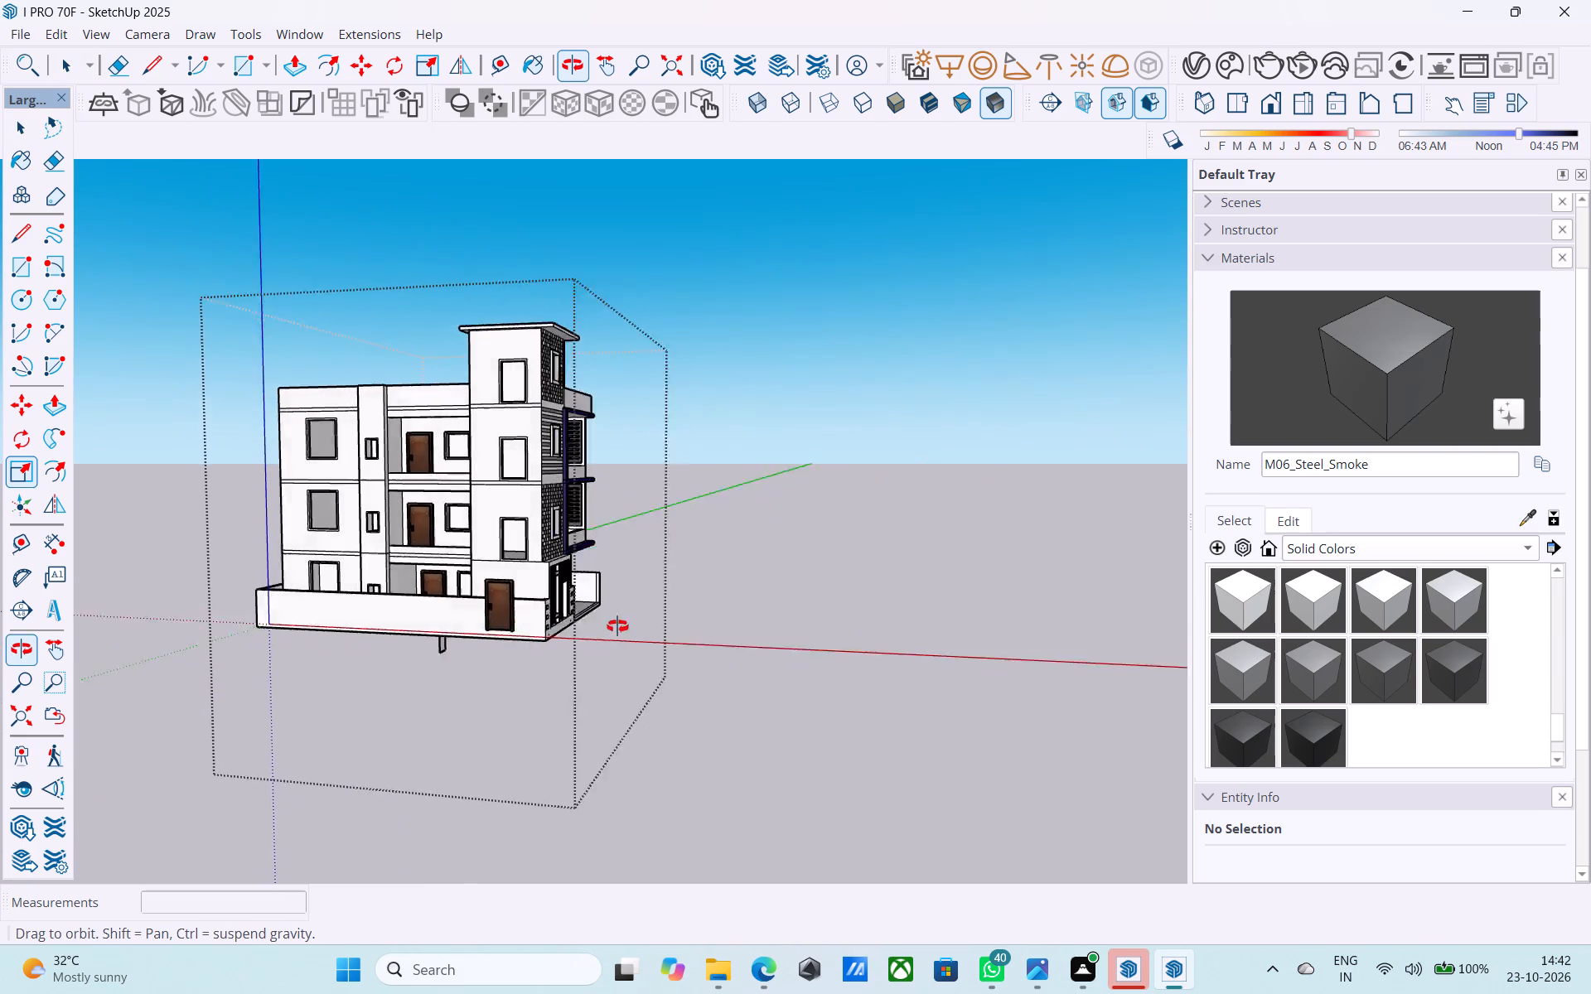
{"action": "middle_click_drag", "start_coordinate": [617, 626], "coordinate": [703, 626]}
{"action": "scroll", "coordinate": [531, 604], "scroll_direction": "up", "scroll_amount": 2}
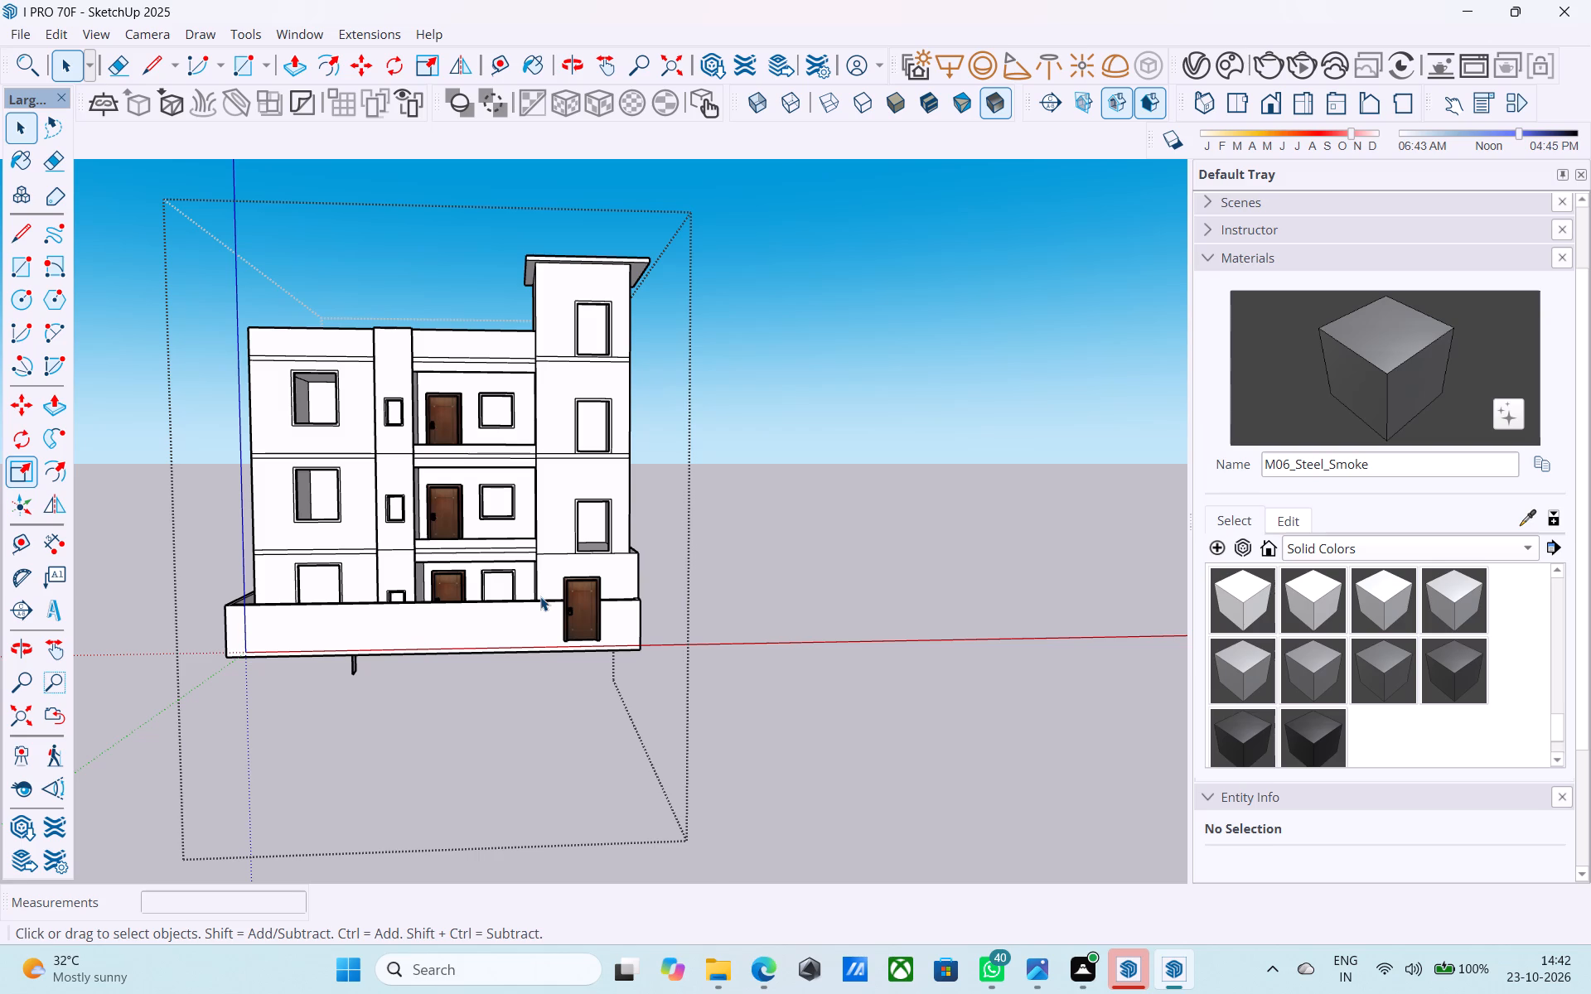
{"action": "scroll", "coordinate": [540, 596], "scroll_direction": "up", "scroll_amount": 5}
{"action": "scroll", "coordinate": [540, 596], "scroll_direction": "down", "scroll_amount": 5}
{"action": "middle_click_drag", "start_coordinate": [540, 596], "coordinate": [340, 768]}
{"action": "scroll", "coordinate": [343, 639], "scroll_direction": "up", "scroll_amount": 6}
{"action": "middle_click_drag", "start_coordinate": [354, 623], "coordinate": [247, 730], "text": "shift"}
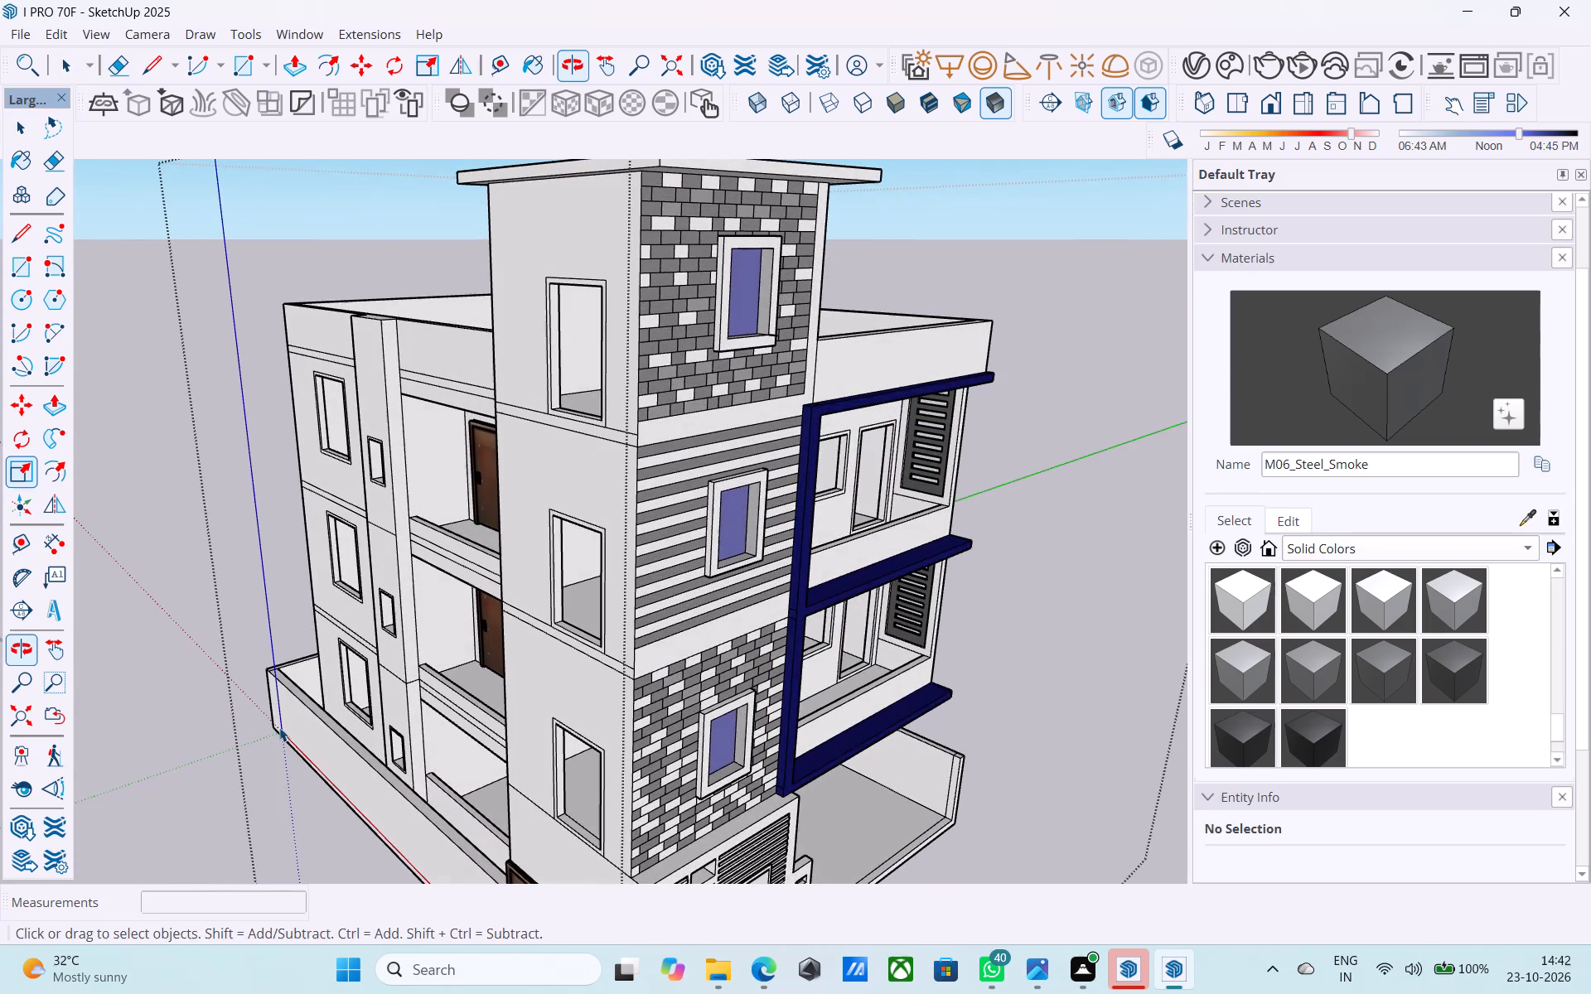
{"action": "middle_click_drag", "start_coordinate": [413, 688], "coordinate": [415, 727]}
{"action": "scroll", "coordinate": [413, 730], "scroll_direction": "up", "scroll_amount": 5}
{"action": "middle_click_drag", "start_coordinate": [435, 704], "coordinate": [467, 761], "text": "shift"}
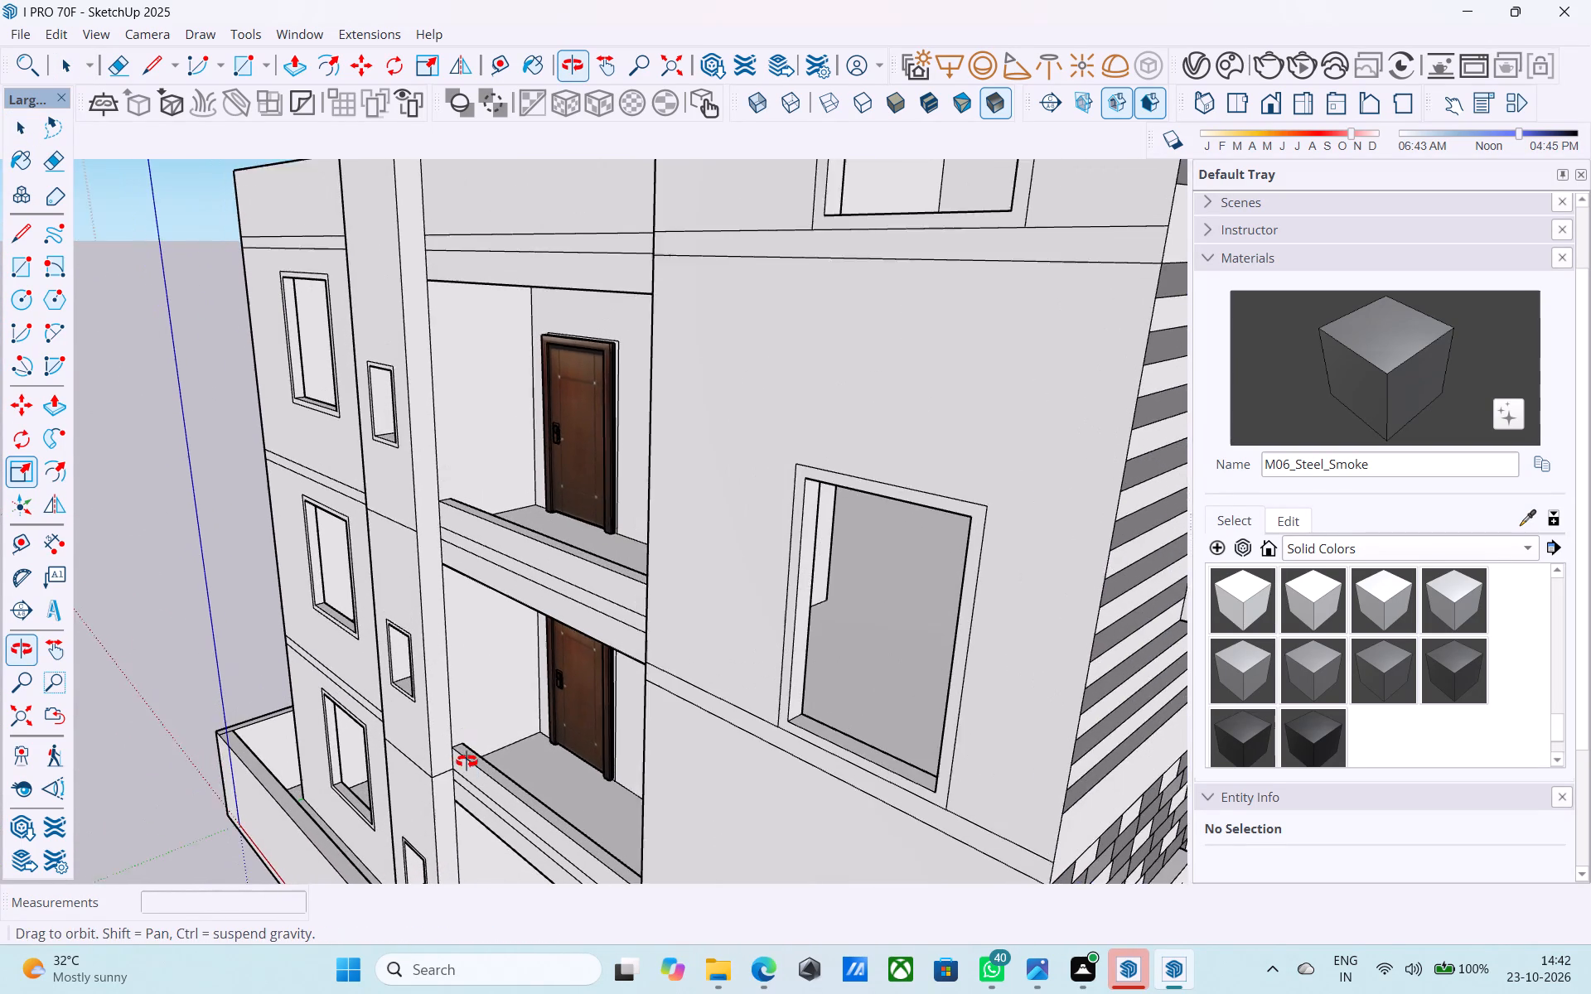
{"action": "middle_click_drag", "start_coordinate": [467, 761], "coordinate": [438, 739], "text": "shift"}
{"action": "scroll", "coordinate": [467, 761], "scroll_direction": "up", "scroll_amount": 6}
{"action": "scroll", "coordinate": [467, 761], "scroll_direction": "down", "scroll_amount": 6}
{"action": "middle_click_drag", "start_coordinate": [467, 761], "coordinate": [456, 764]}
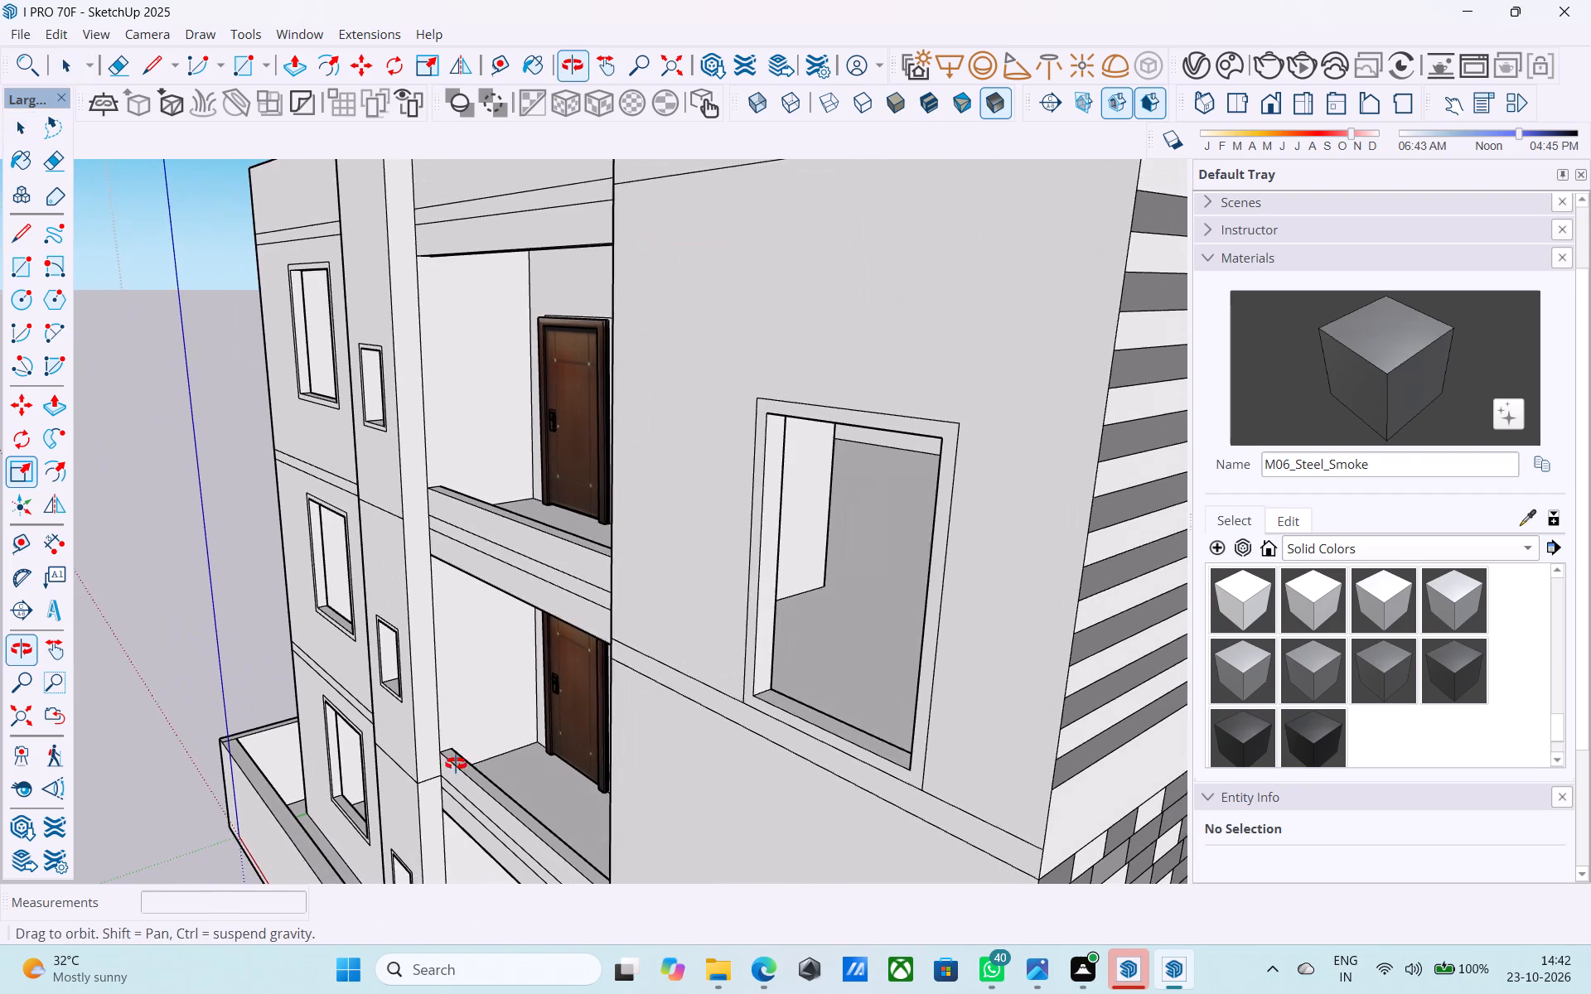
{"action": "middle_click_drag", "start_coordinate": [456, 764], "coordinate": [455, 763]}
{"action": "middle_click_drag", "start_coordinate": [448, 750], "coordinate": [442, 731]}
{"action": "scroll", "coordinate": [441, 709], "scroll_direction": "down", "scroll_amount": 7}
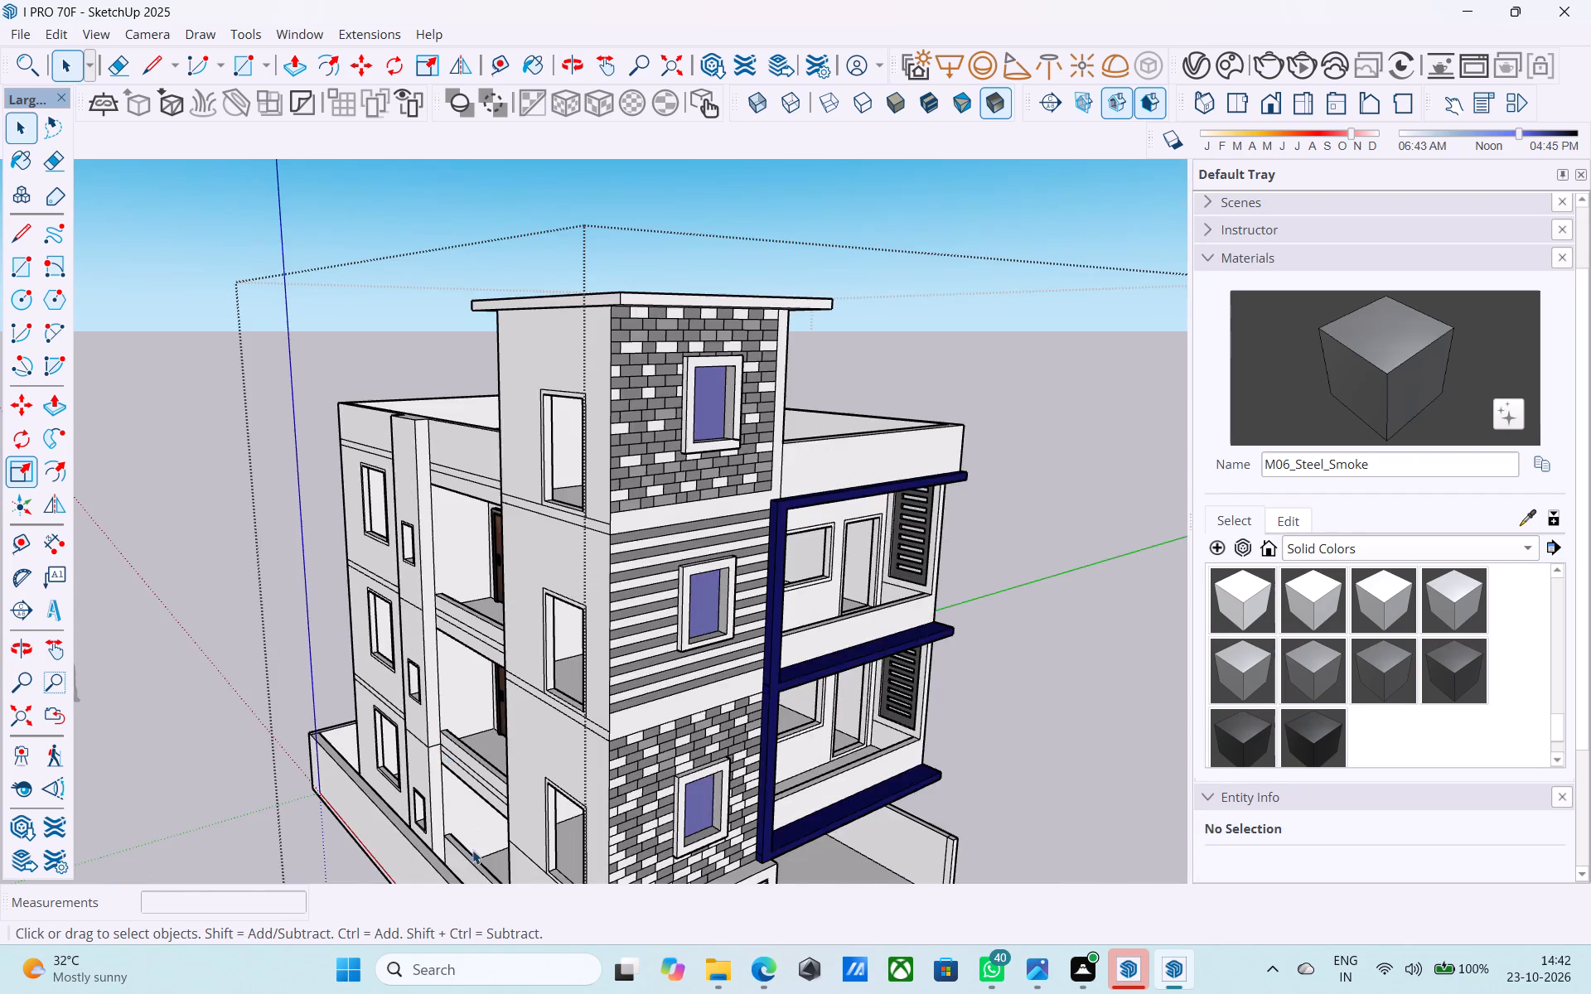
{"action": "scroll", "coordinate": [472, 850], "scroll_direction": "up", "scroll_amount": 17}
{"action": "middle_click_drag", "start_coordinate": [410, 822], "coordinate": [389, 807]}
{"action": "middle_click_drag", "start_coordinate": [404, 794], "coordinate": [387, 795]}
{"action": "middle_click_drag", "start_coordinate": [439, 813], "coordinate": [423, 810]}
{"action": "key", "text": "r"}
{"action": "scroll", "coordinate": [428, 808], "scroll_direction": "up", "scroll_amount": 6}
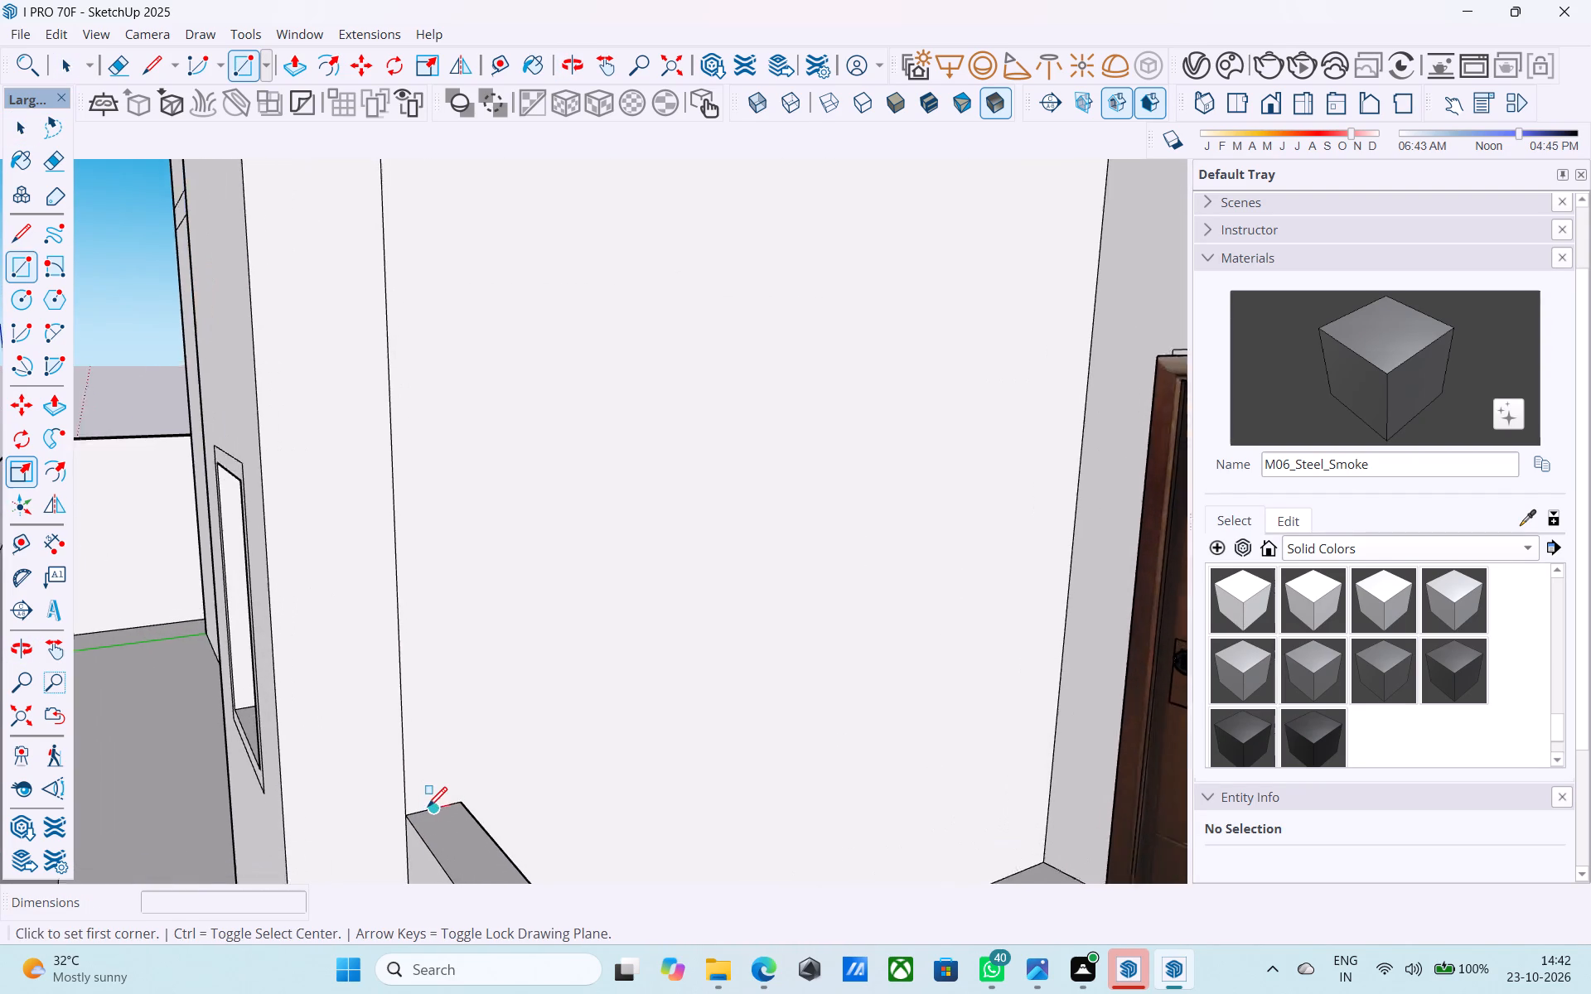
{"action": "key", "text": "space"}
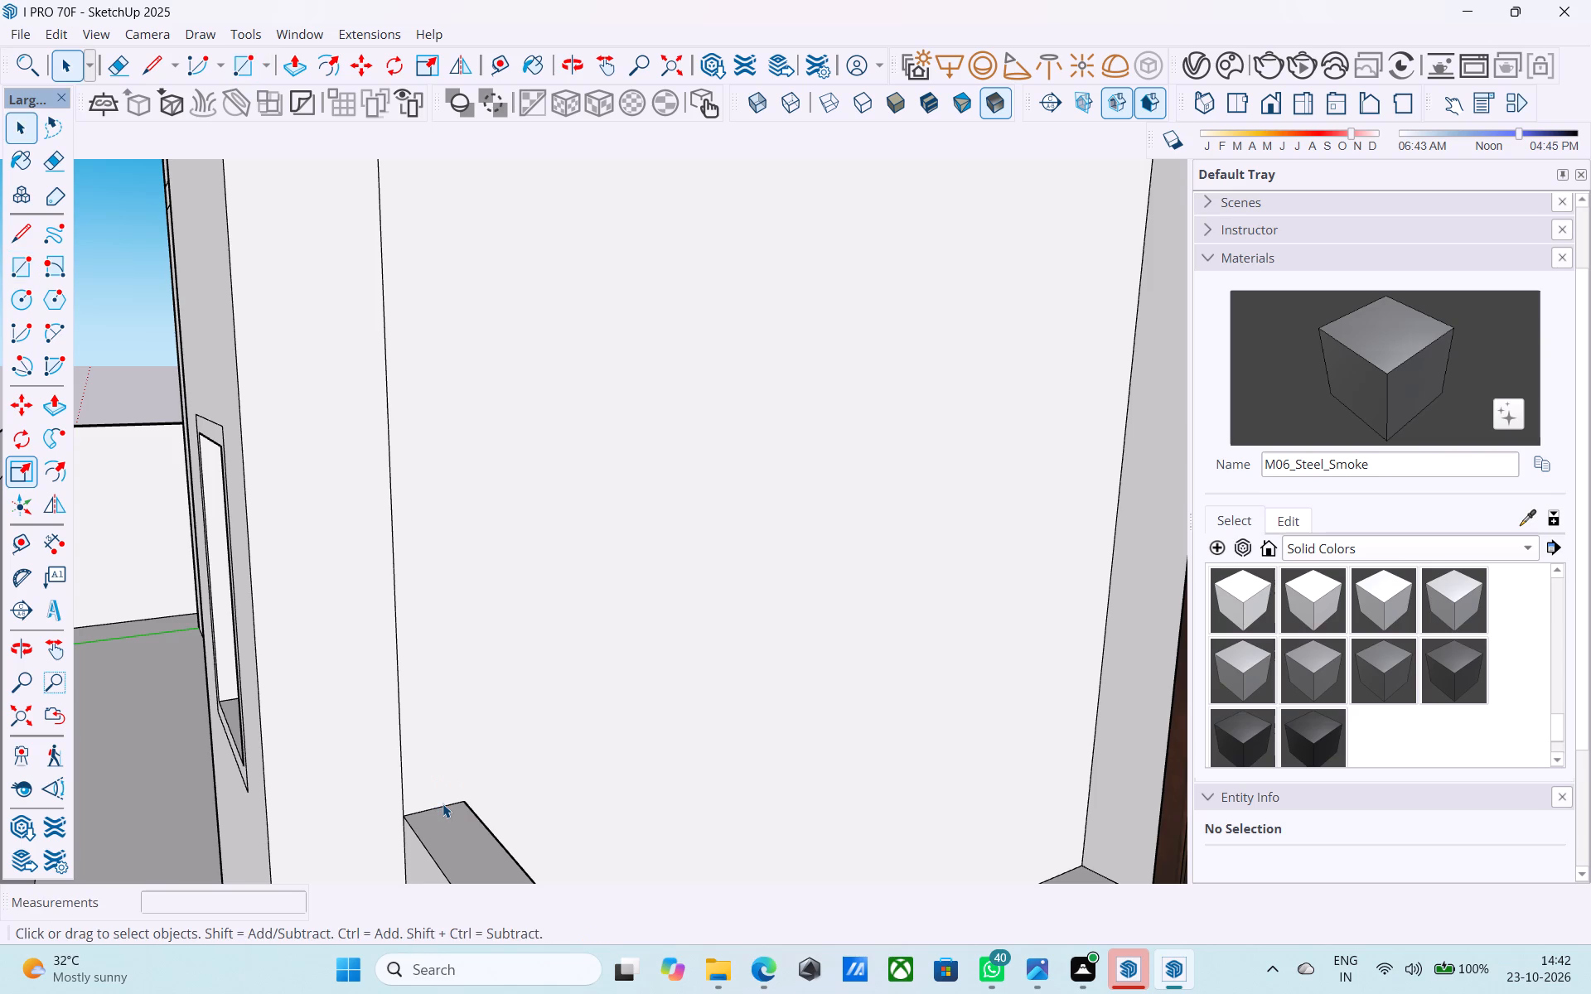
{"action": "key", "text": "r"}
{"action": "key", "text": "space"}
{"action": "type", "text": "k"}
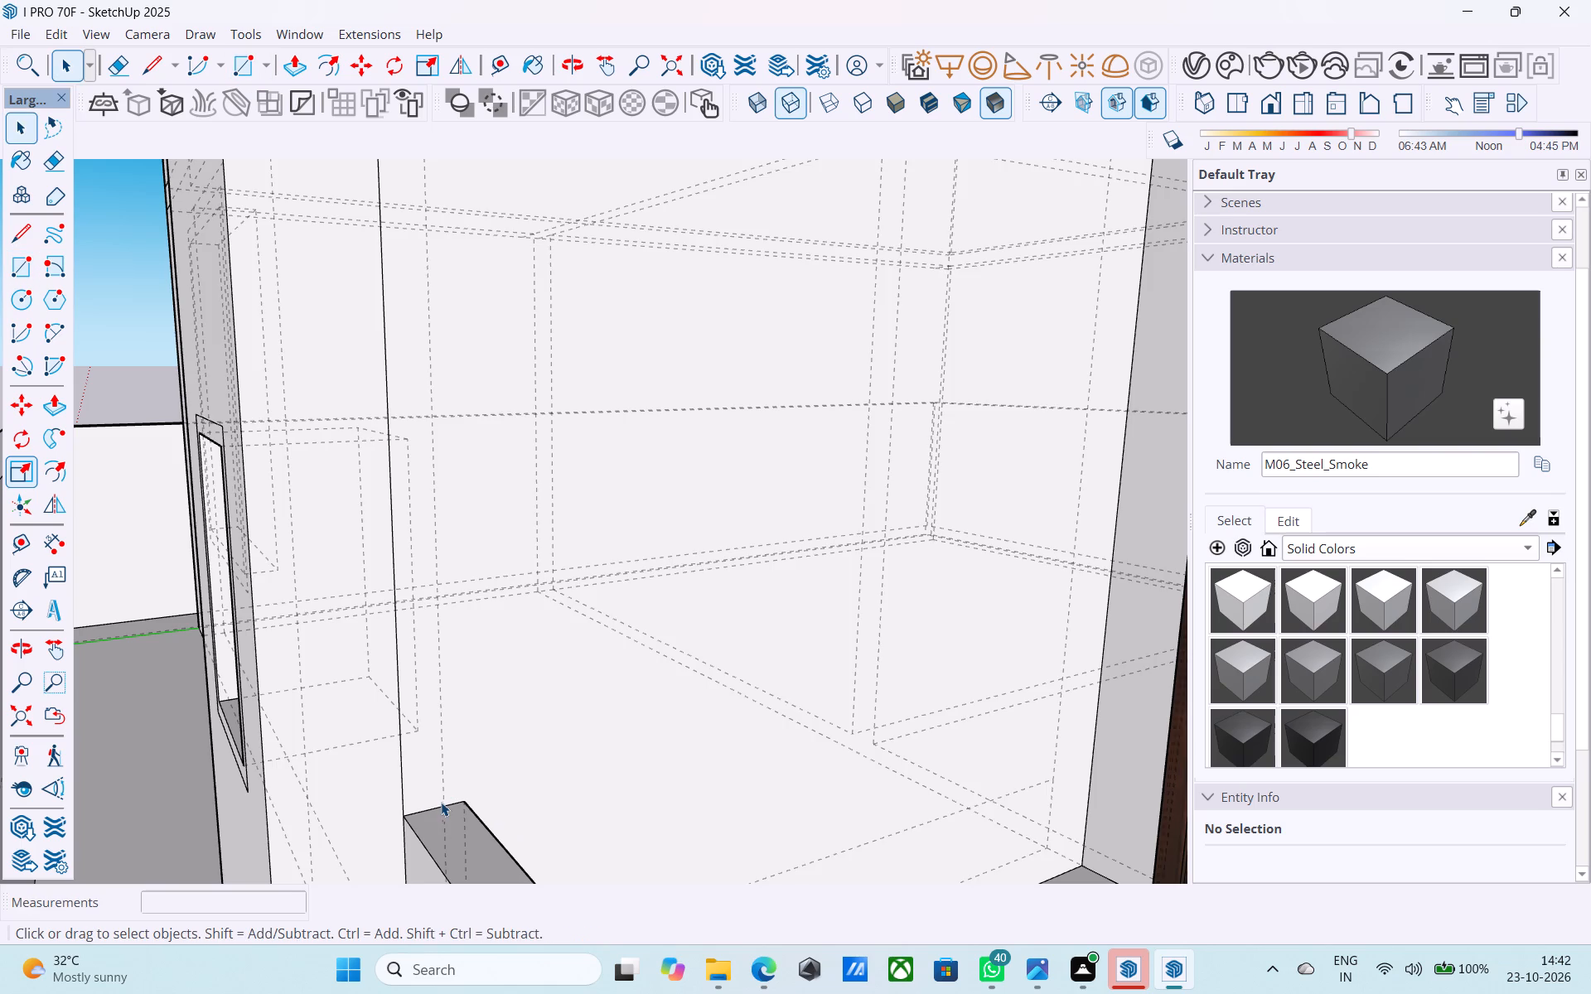
Draw a 1' vertical line up the wall from the midpoint of the ground-floor side balcony parapet's end edge.
{"action": "type", "text": "kl"}
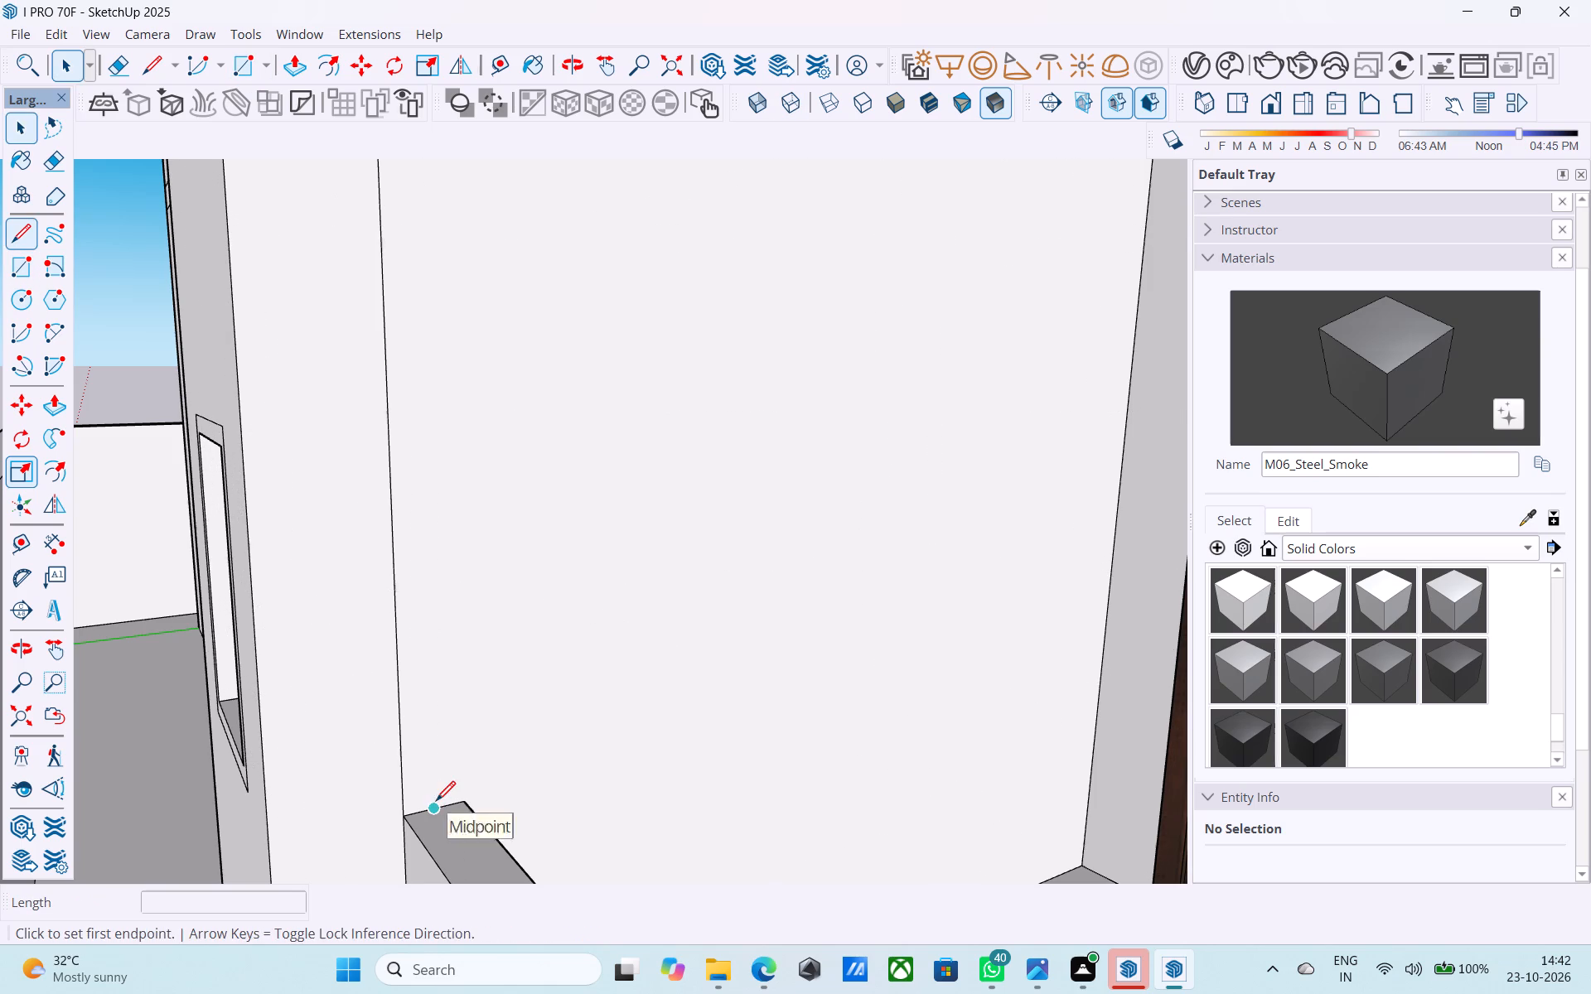
{"action": "left_click", "coordinate": [436, 804]}
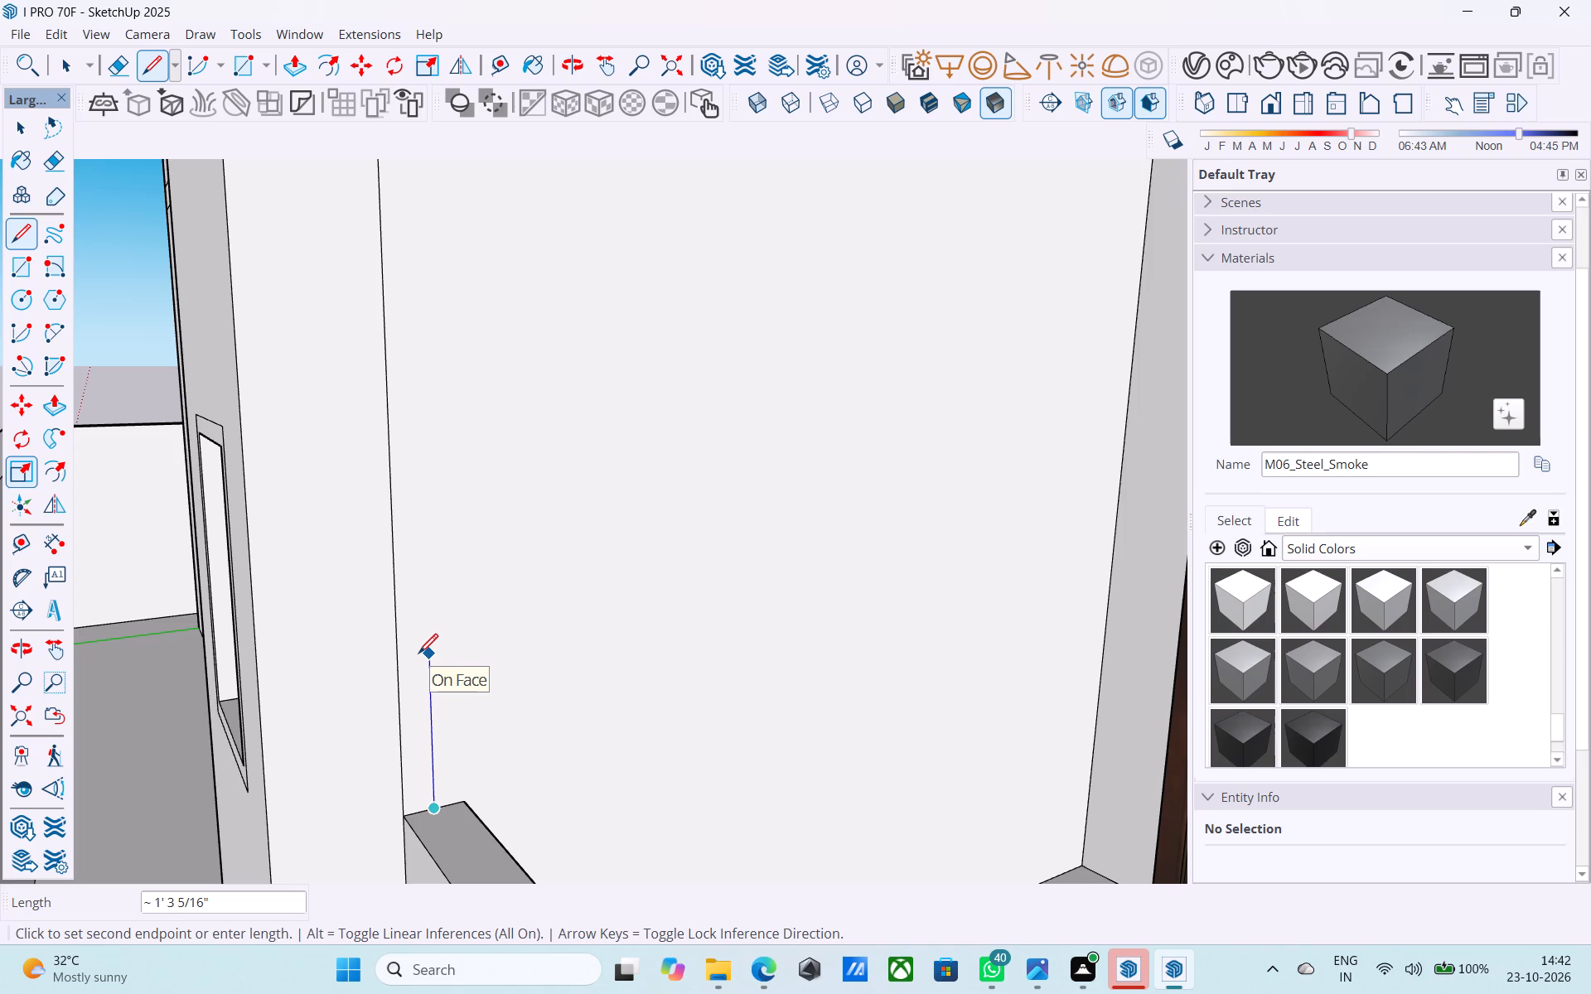
{"action": "type", "text": "2'"}
{"action": "key", "text": "Return"}
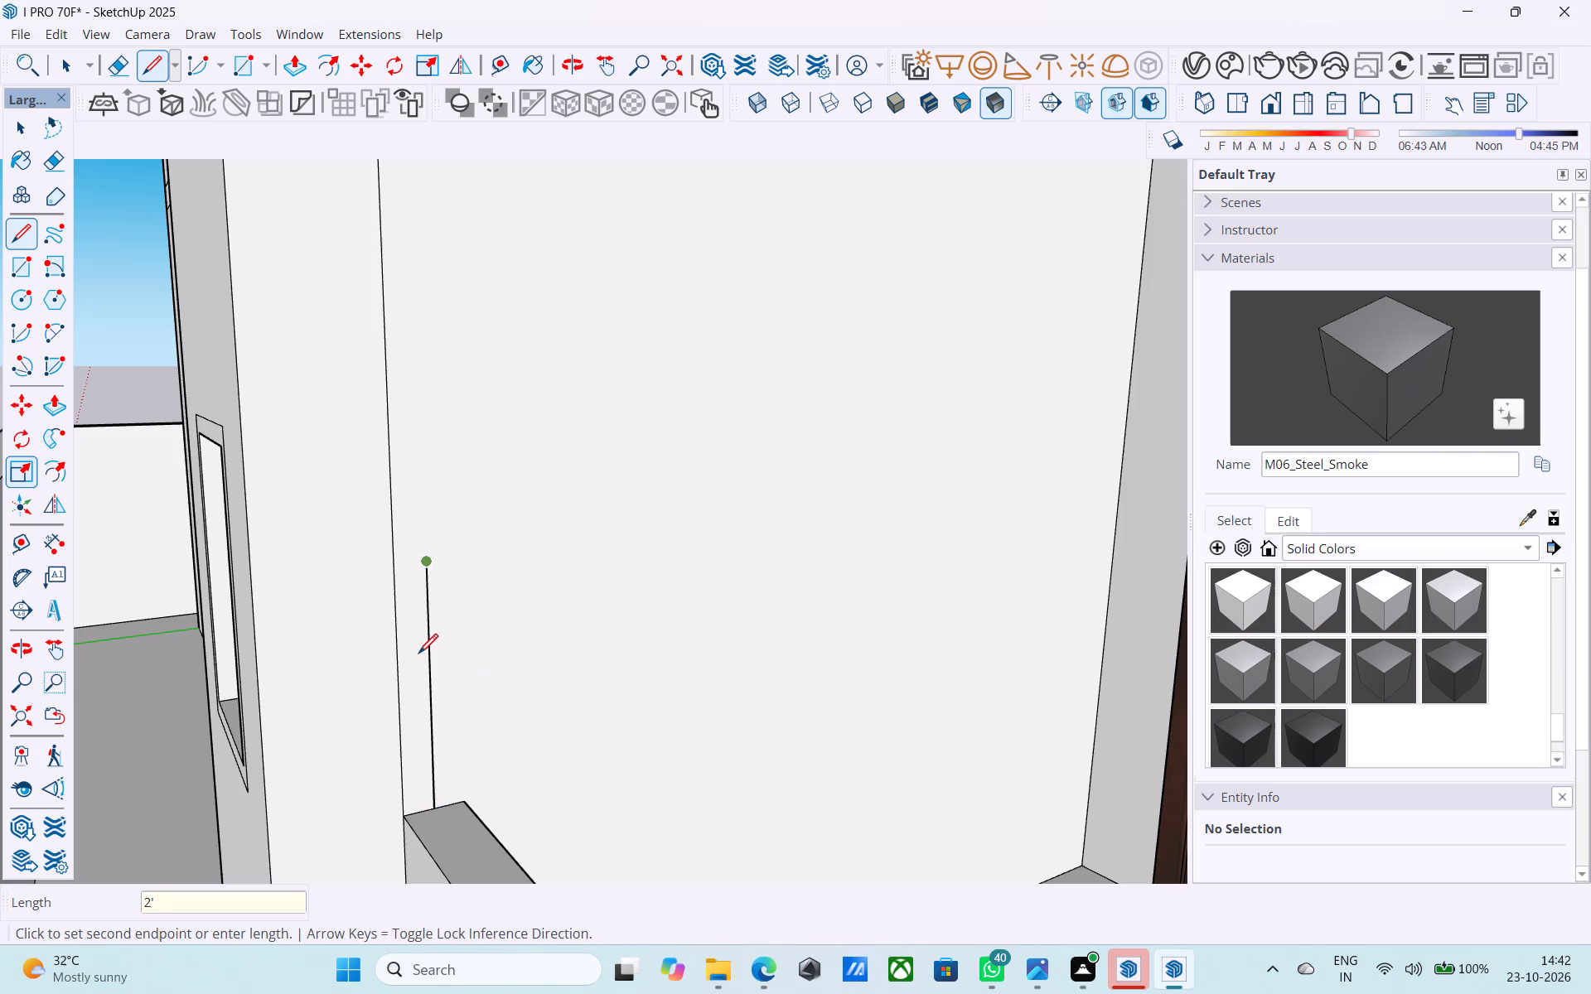
{"action": "type", "text": "1'"}
{"action": "key", "text": "Return"}
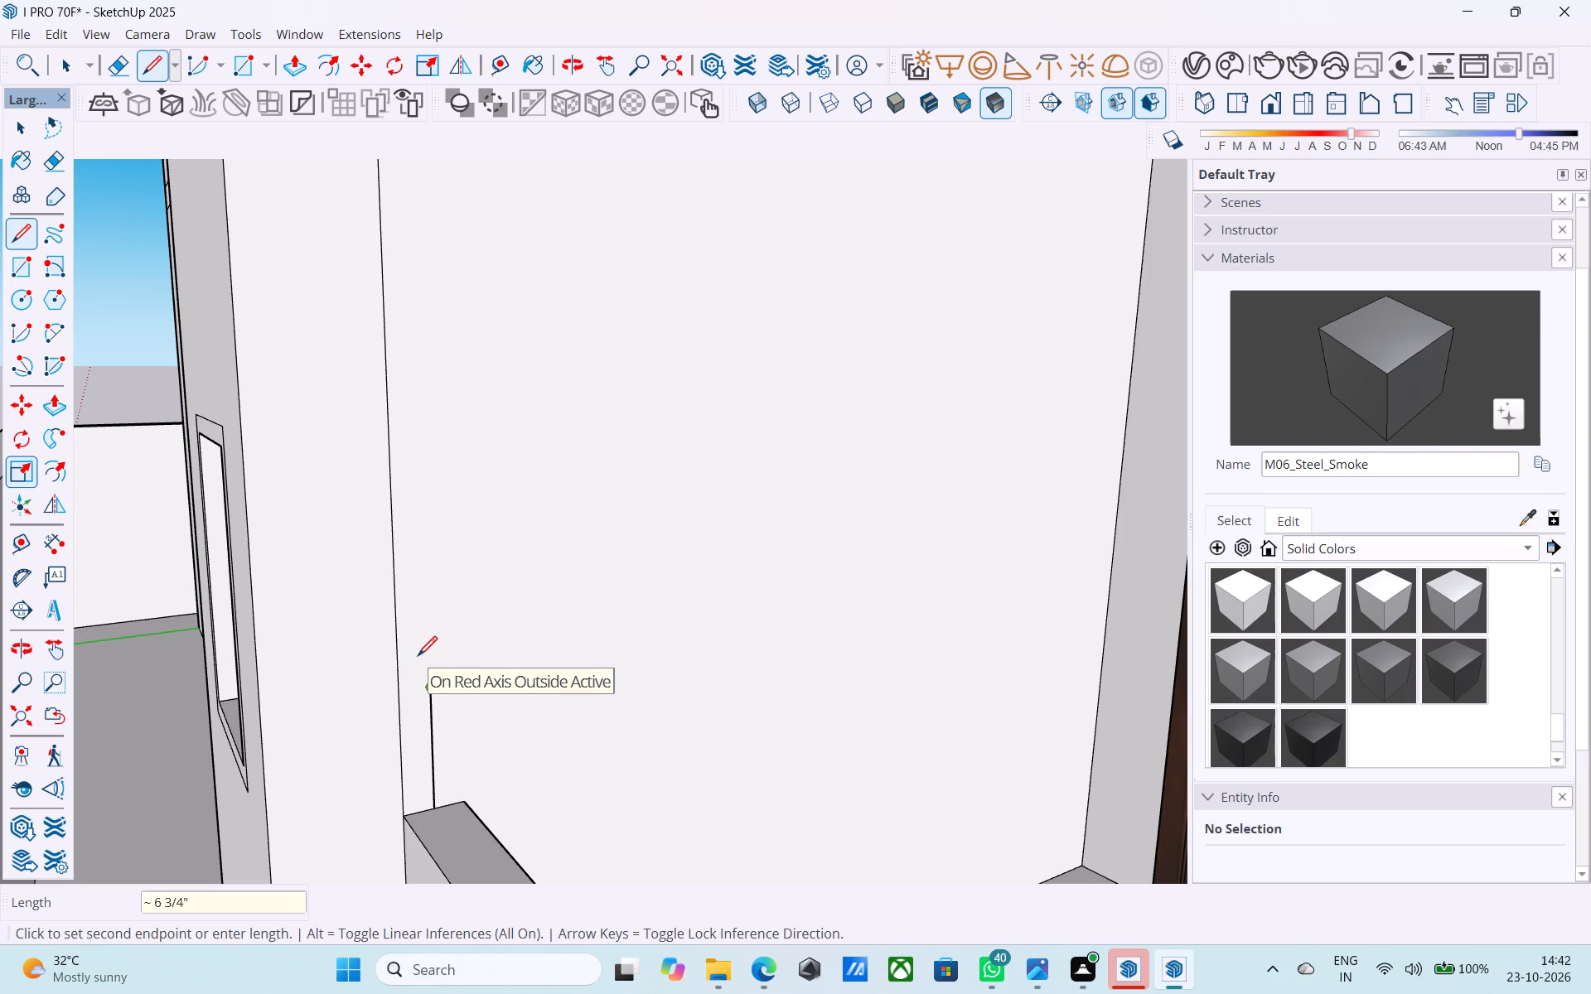
Draw a horizontal line from the top of the 1' line to the wall's outer edge, closing a narrow rectangular face.
{"action": "scroll", "coordinate": [418, 658], "scroll_direction": "down", "scroll_amount": 6}
{"action": "middle_click_drag", "start_coordinate": [418, 658], "coordinate": [504, 659]}
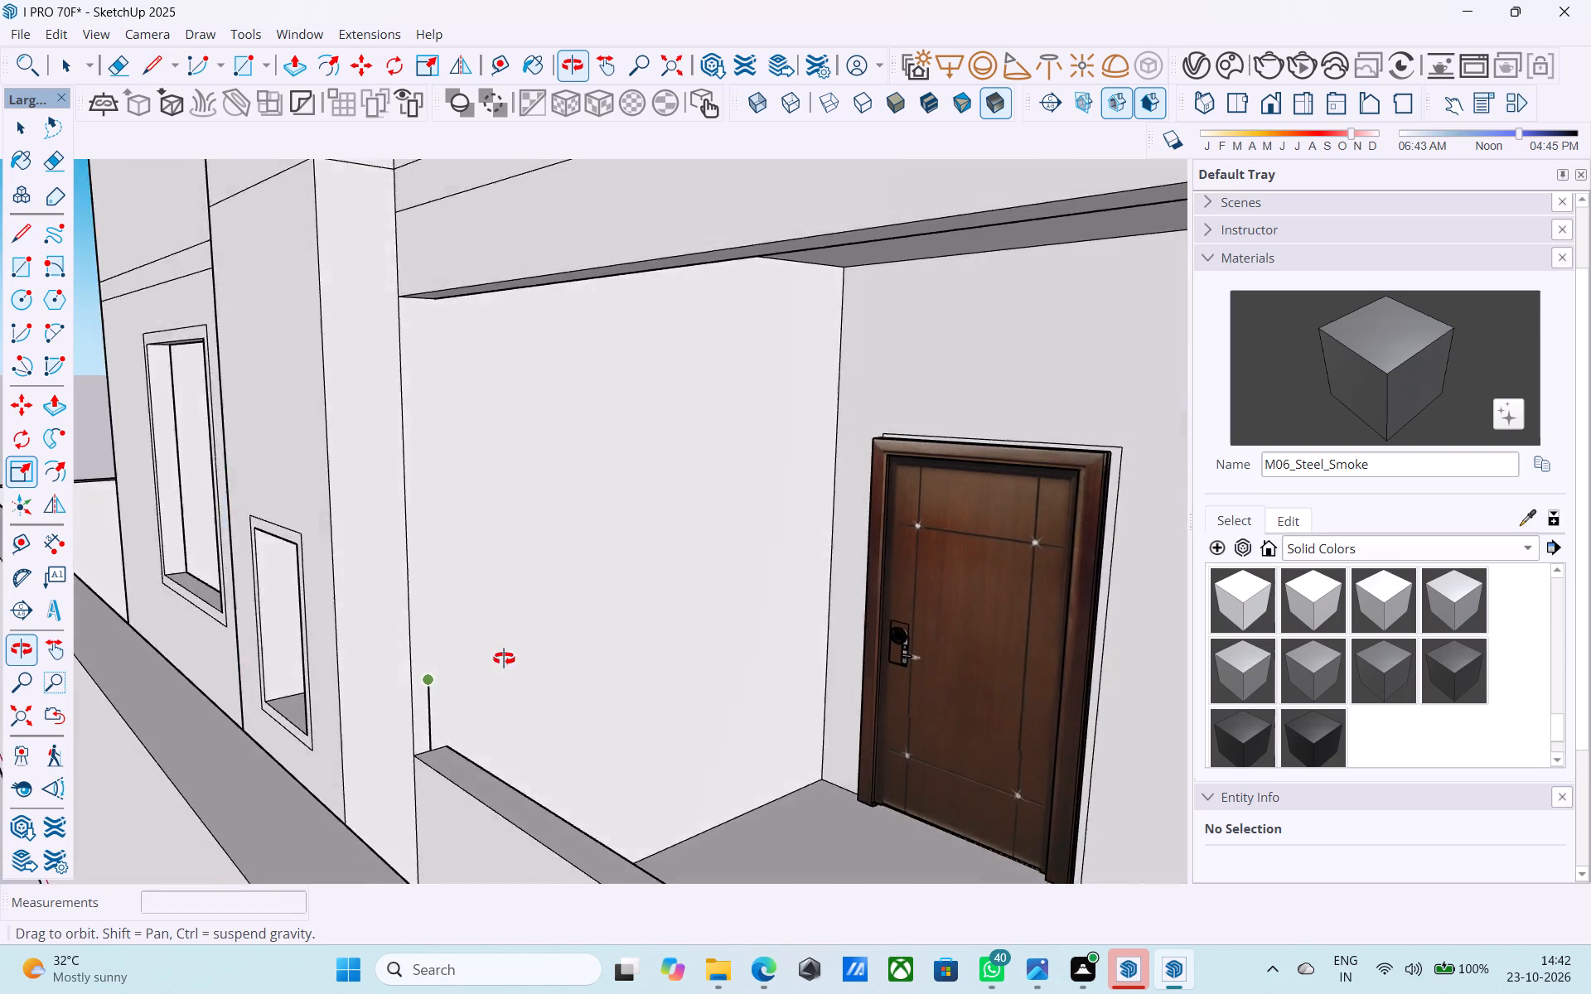
{"action": "middle_click_drag", "start_coordinate": [504, 659], "coordinate": [405, 730]}
{"action": "scroll", "coordinate": [399, 701], "scroll_direction": "up", "scroll_amount": 5}
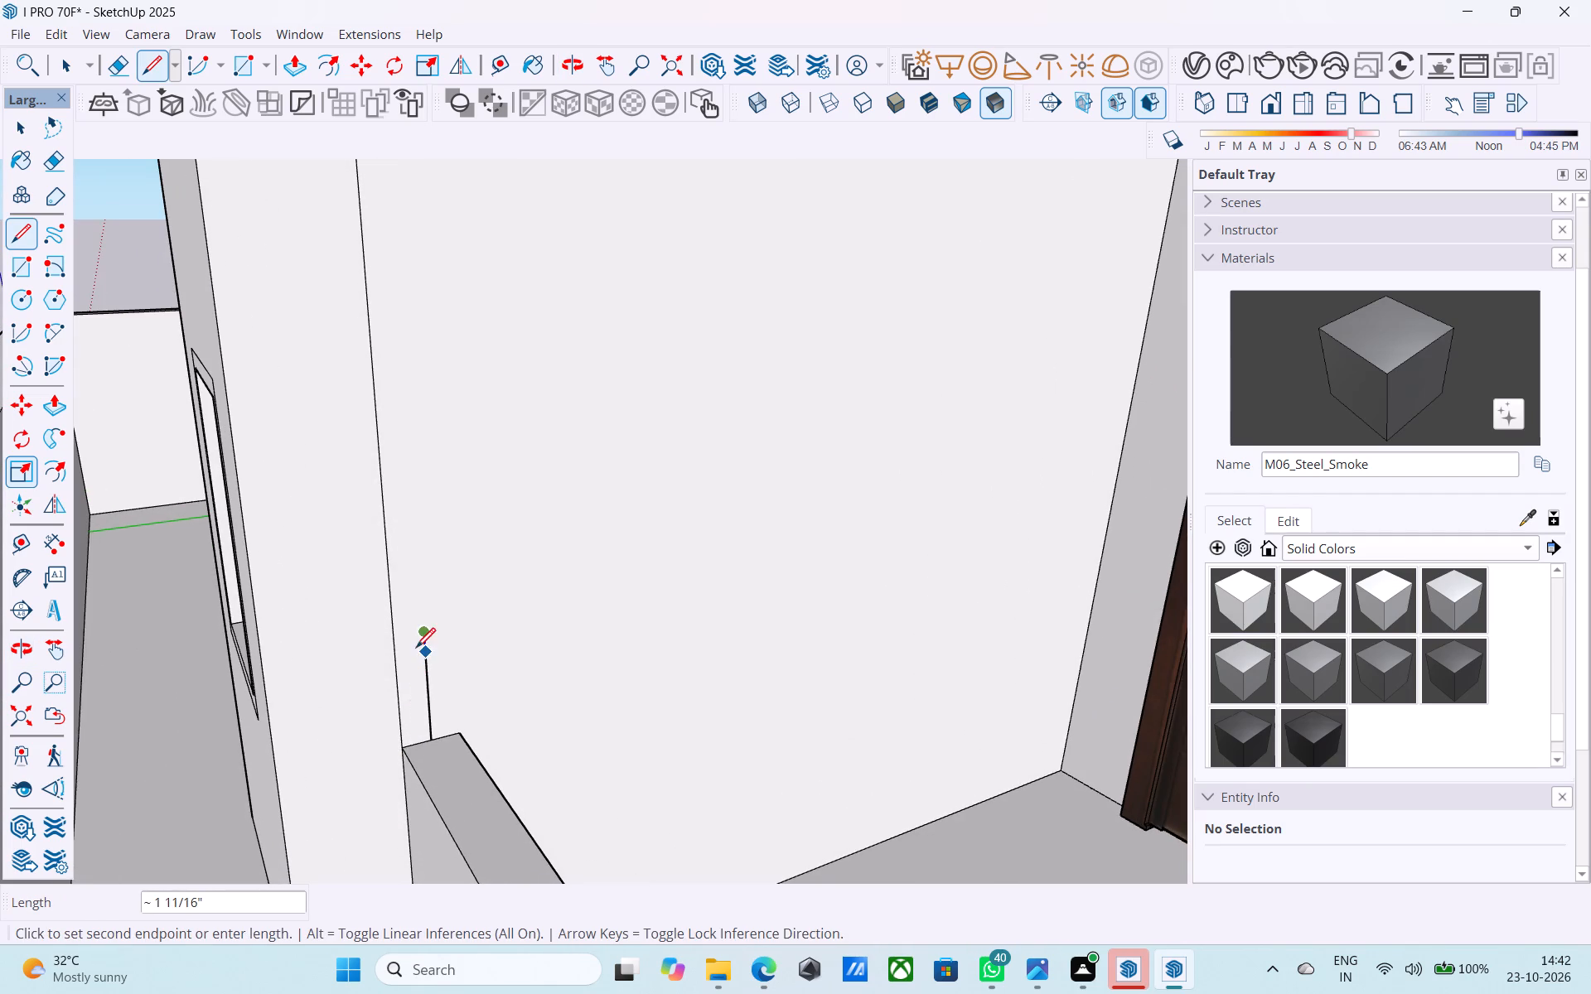
{"action": "left_click", "coordinate": [397, 631]}
{"action": "key", "text": "space"}
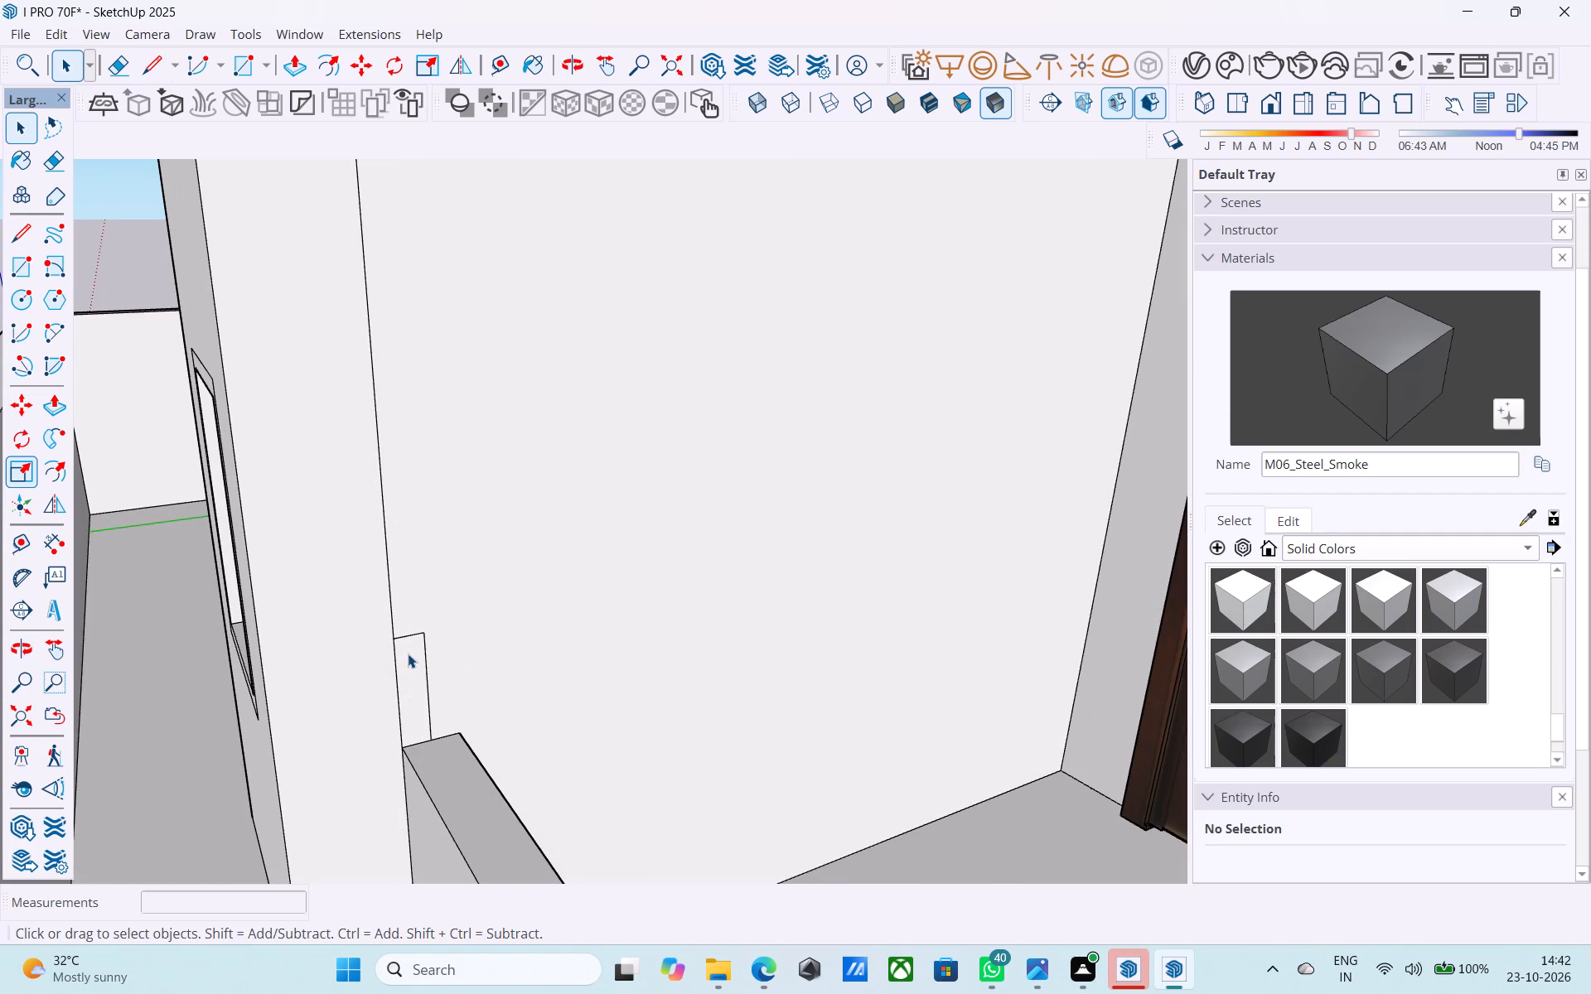
Make a component from the narrow rectangular face above the parapet, with the definition name "rail".
{"action": "left_click", "coordinate": [409, 654]}
{"action": "right_click", "coordinate": [409, 654]}
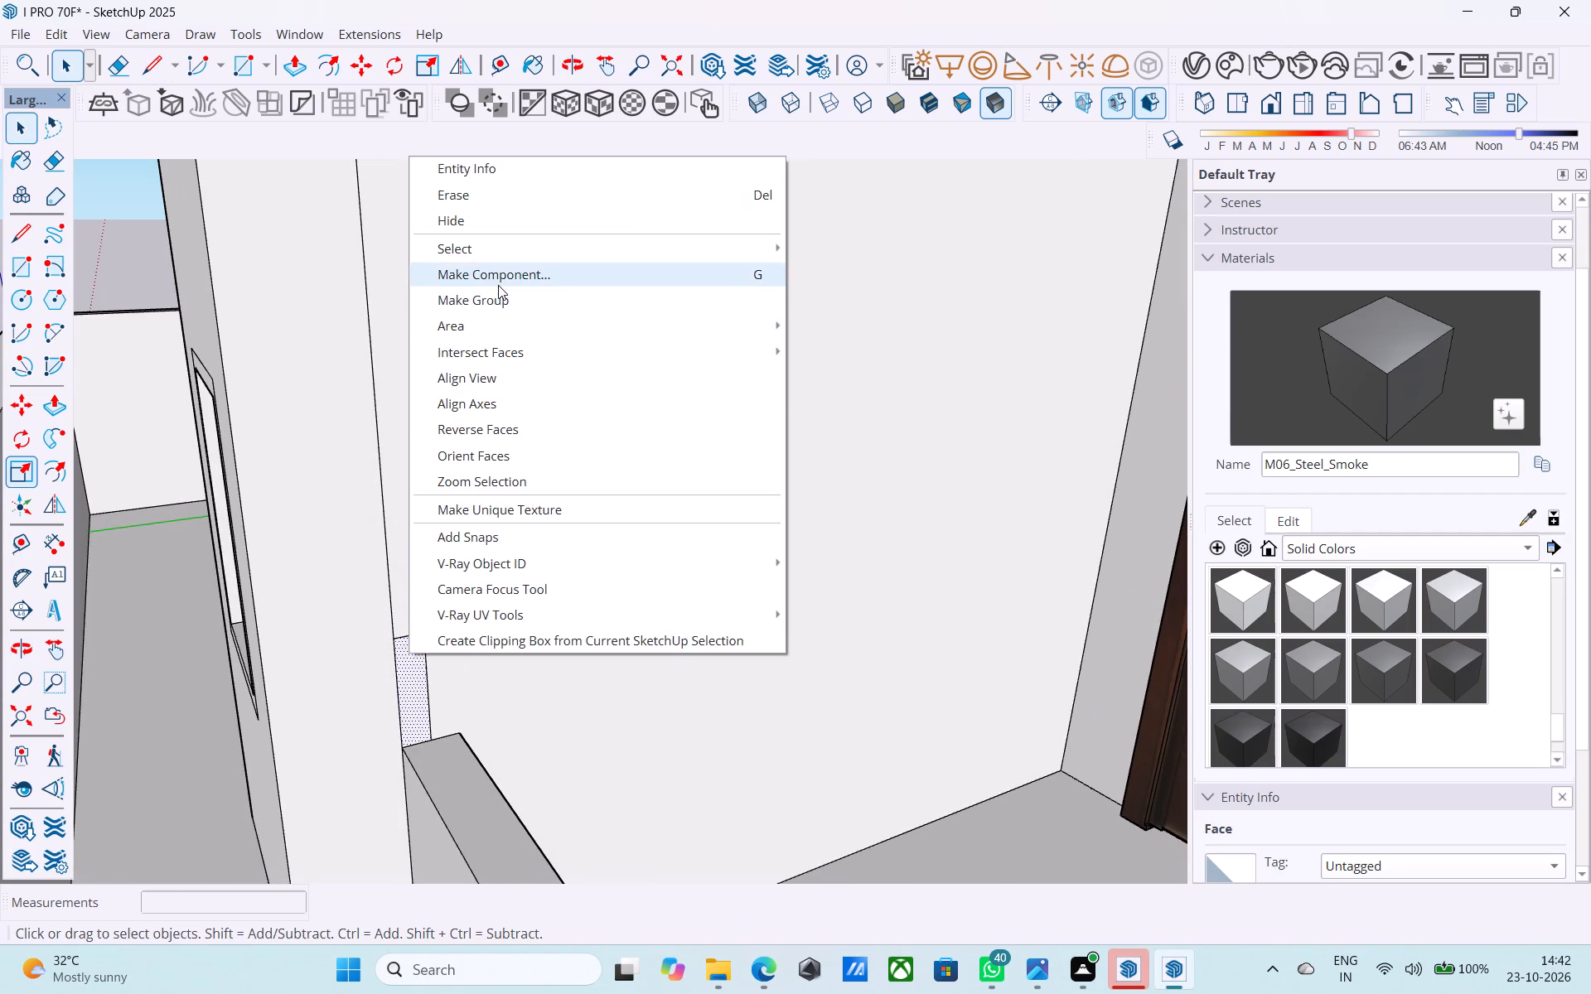
{"action": "left_click", "coordinate": [498, 285]}
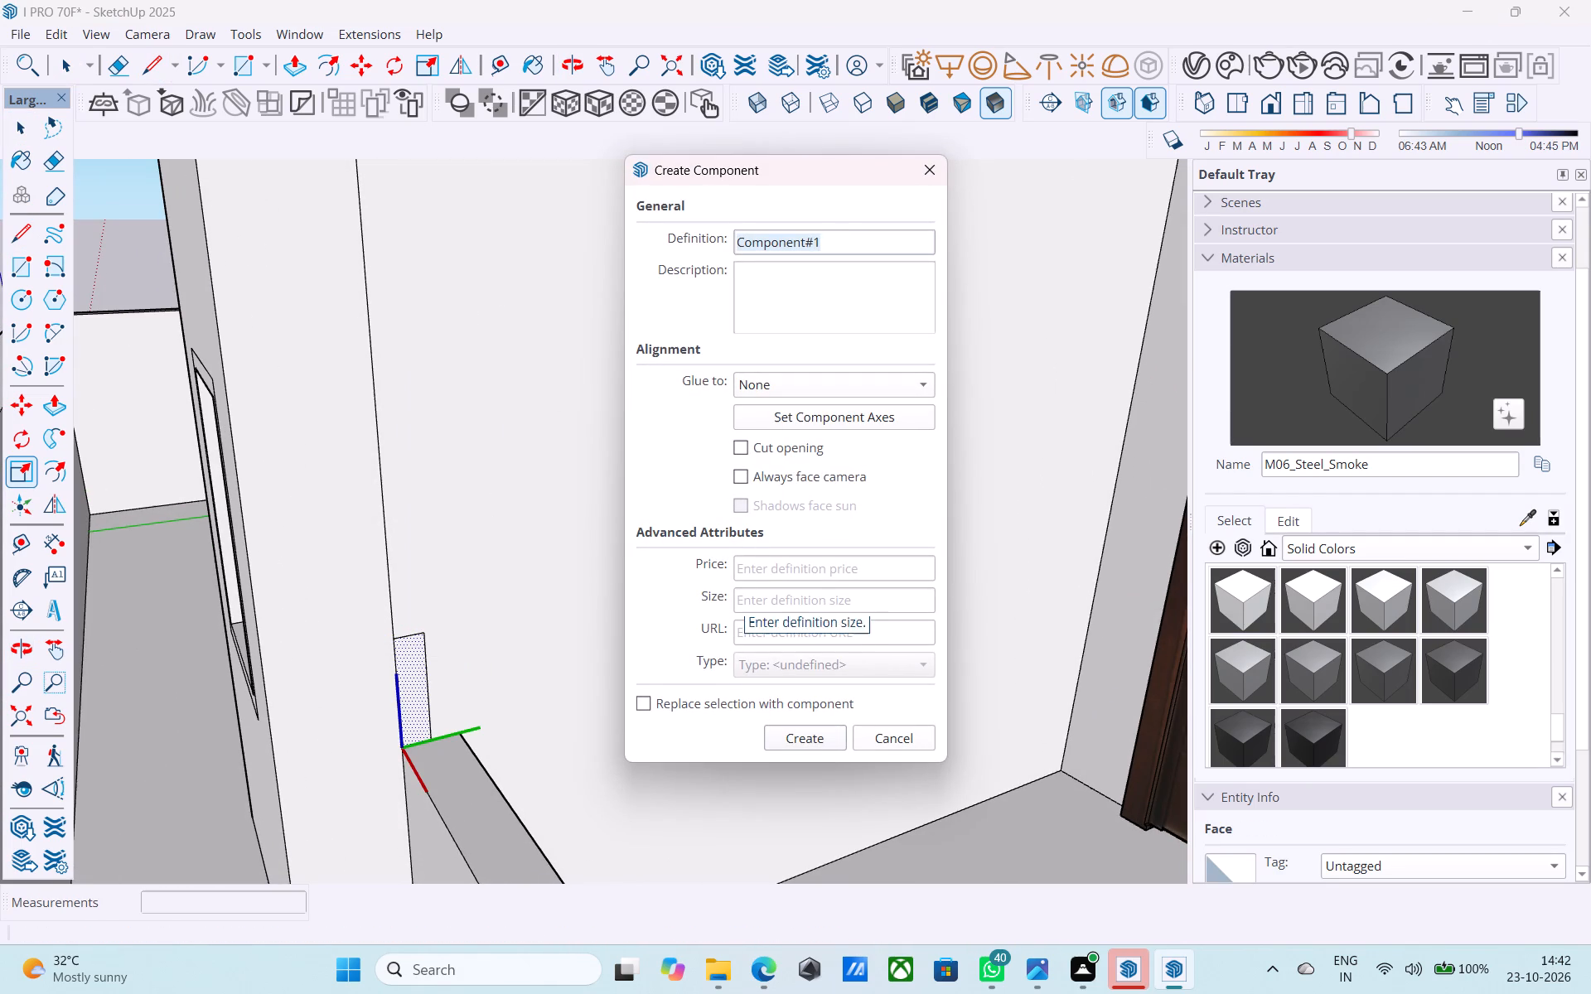
{"action": "key", "text": "BackSpace"}
{"action": "key", "text": "BackSpace"}
{"action": "key", "text": "BackSpace"}
{"action": "key", "text": "BackSpace"}
{"action": "key", "text": "BackSpace"}
{"action": "type", "text": "rail"}
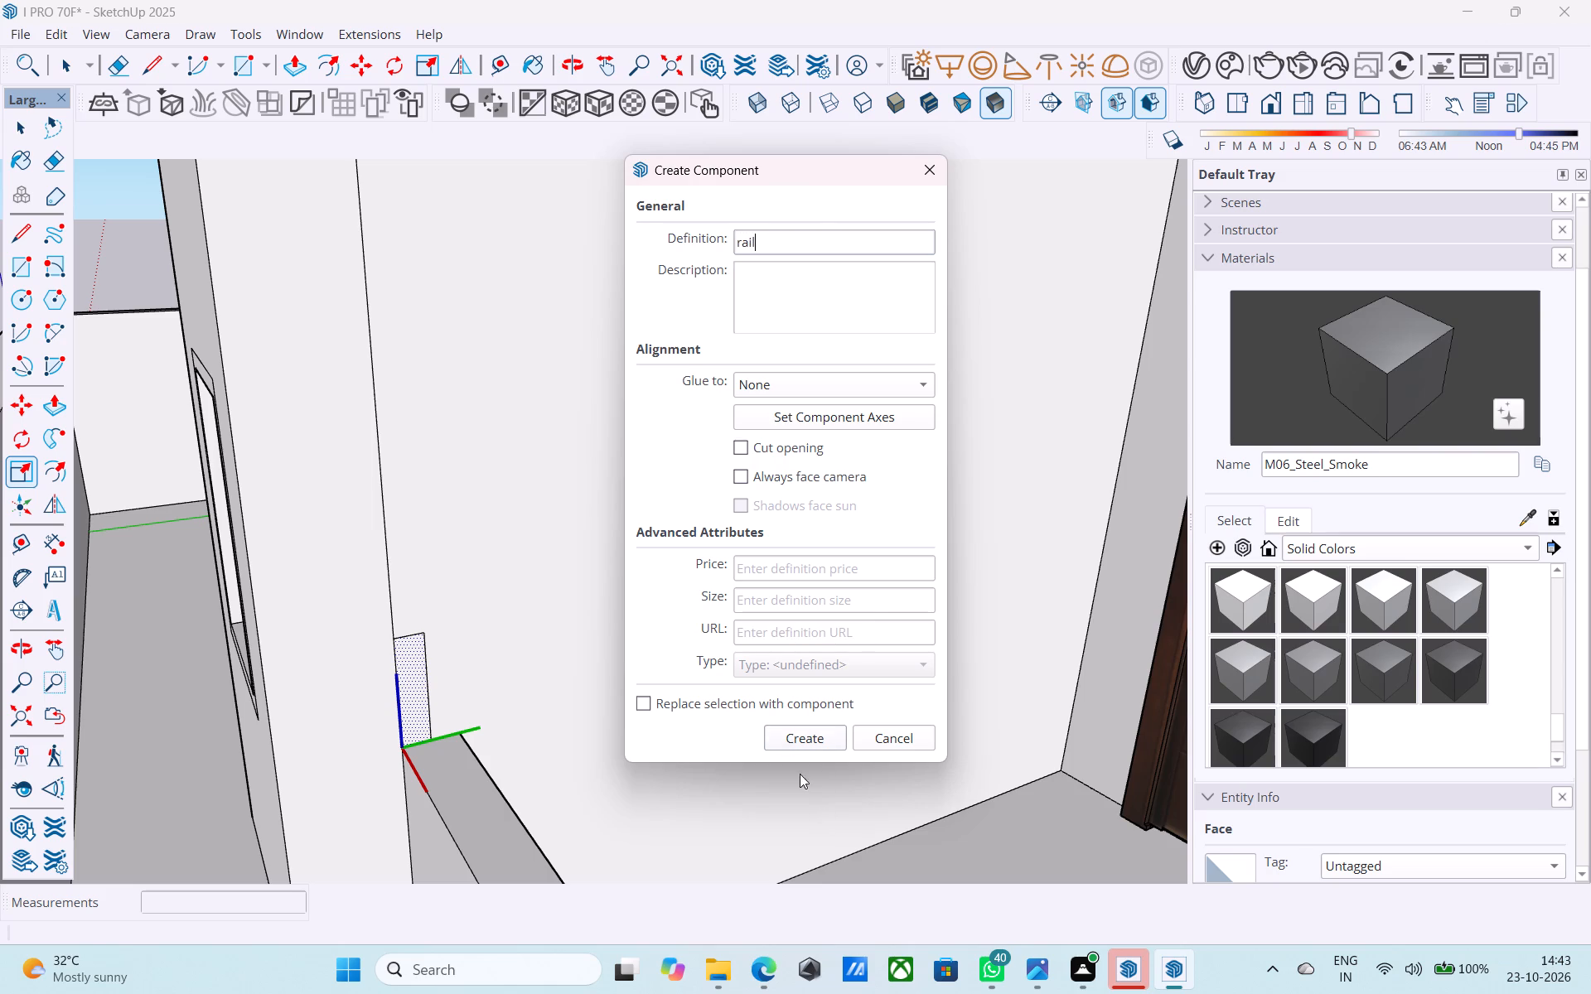
{"action": "left_click", "coordinate": [800, 744]}
{"action": "left_click", "coordinate": [423, 684]}
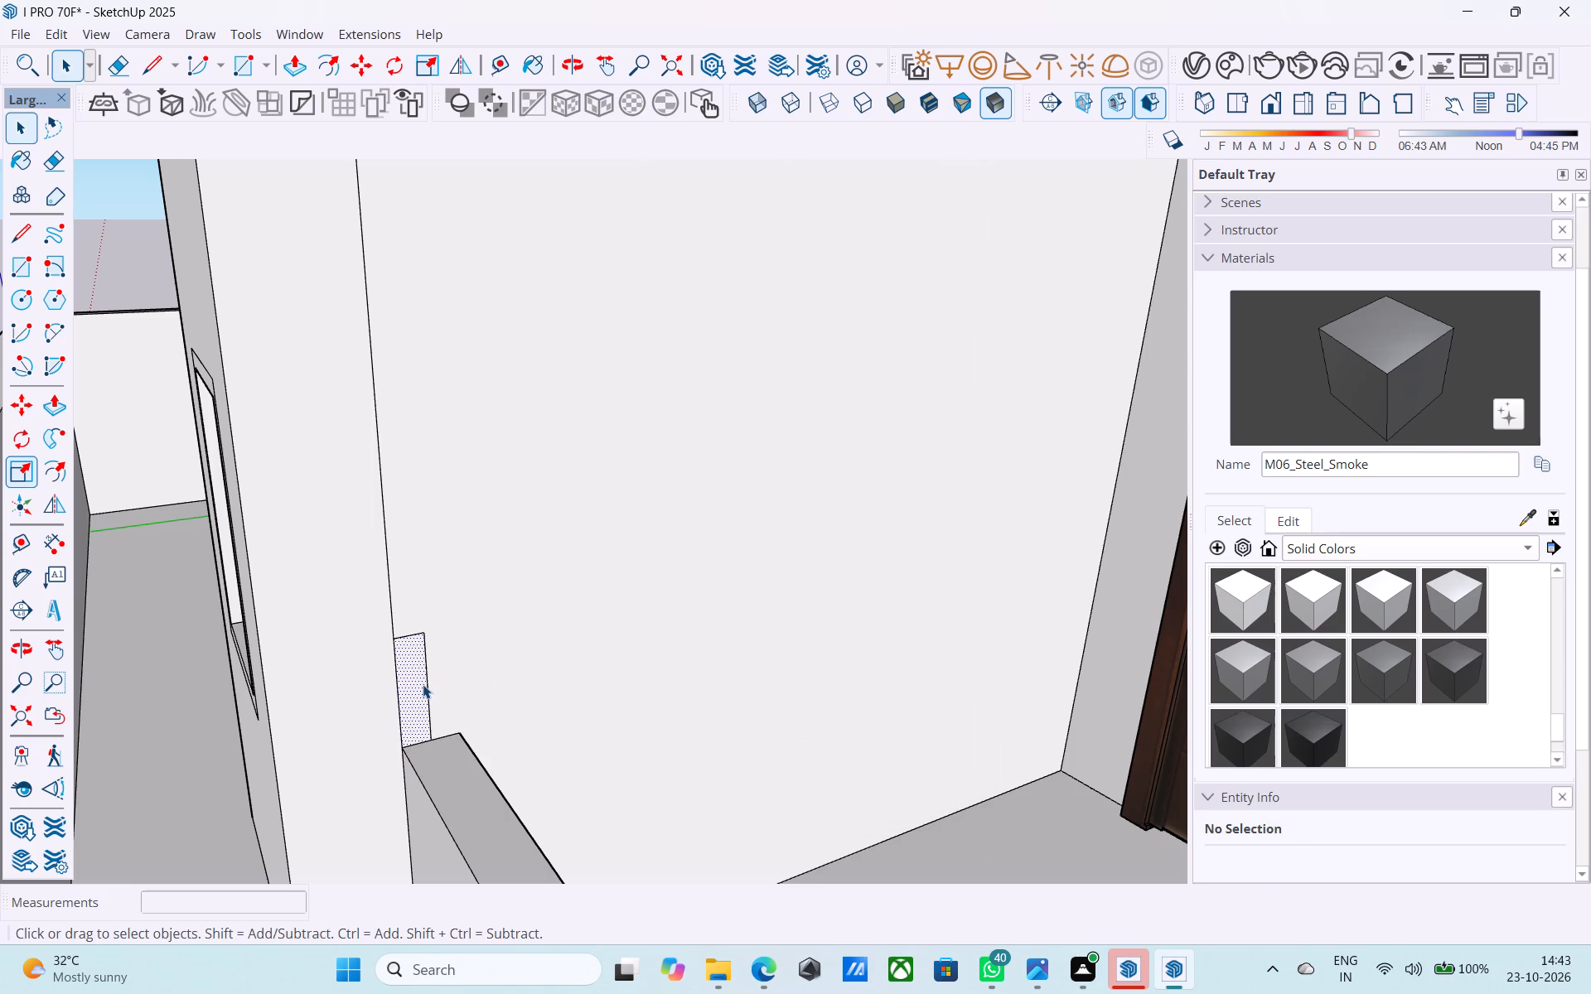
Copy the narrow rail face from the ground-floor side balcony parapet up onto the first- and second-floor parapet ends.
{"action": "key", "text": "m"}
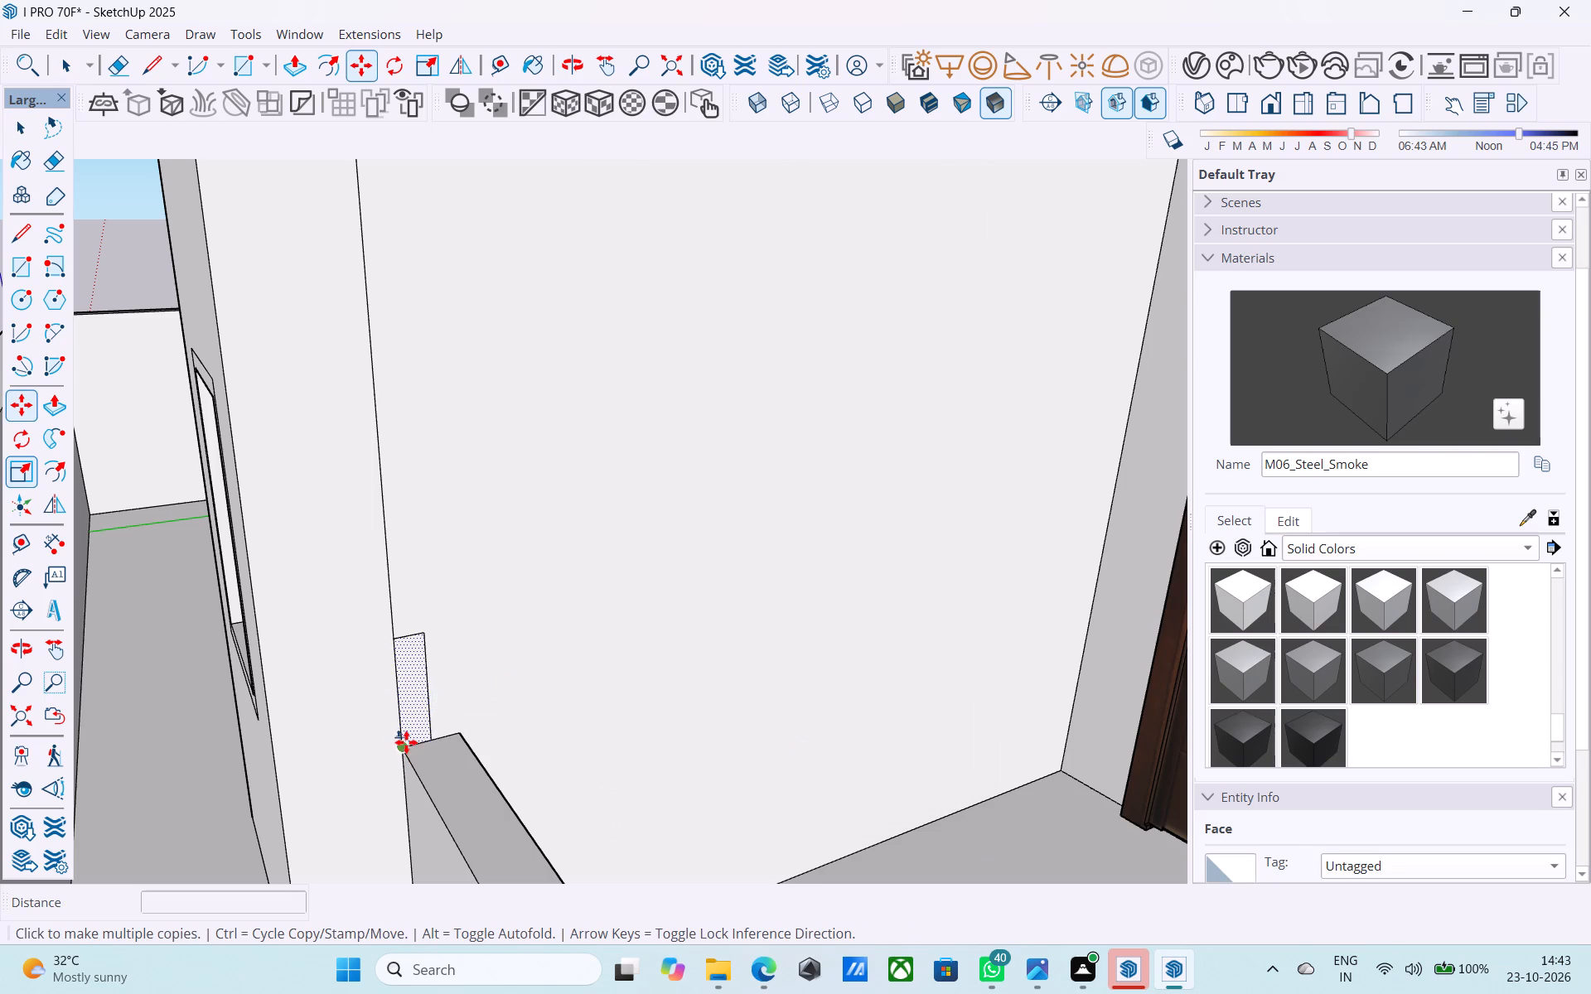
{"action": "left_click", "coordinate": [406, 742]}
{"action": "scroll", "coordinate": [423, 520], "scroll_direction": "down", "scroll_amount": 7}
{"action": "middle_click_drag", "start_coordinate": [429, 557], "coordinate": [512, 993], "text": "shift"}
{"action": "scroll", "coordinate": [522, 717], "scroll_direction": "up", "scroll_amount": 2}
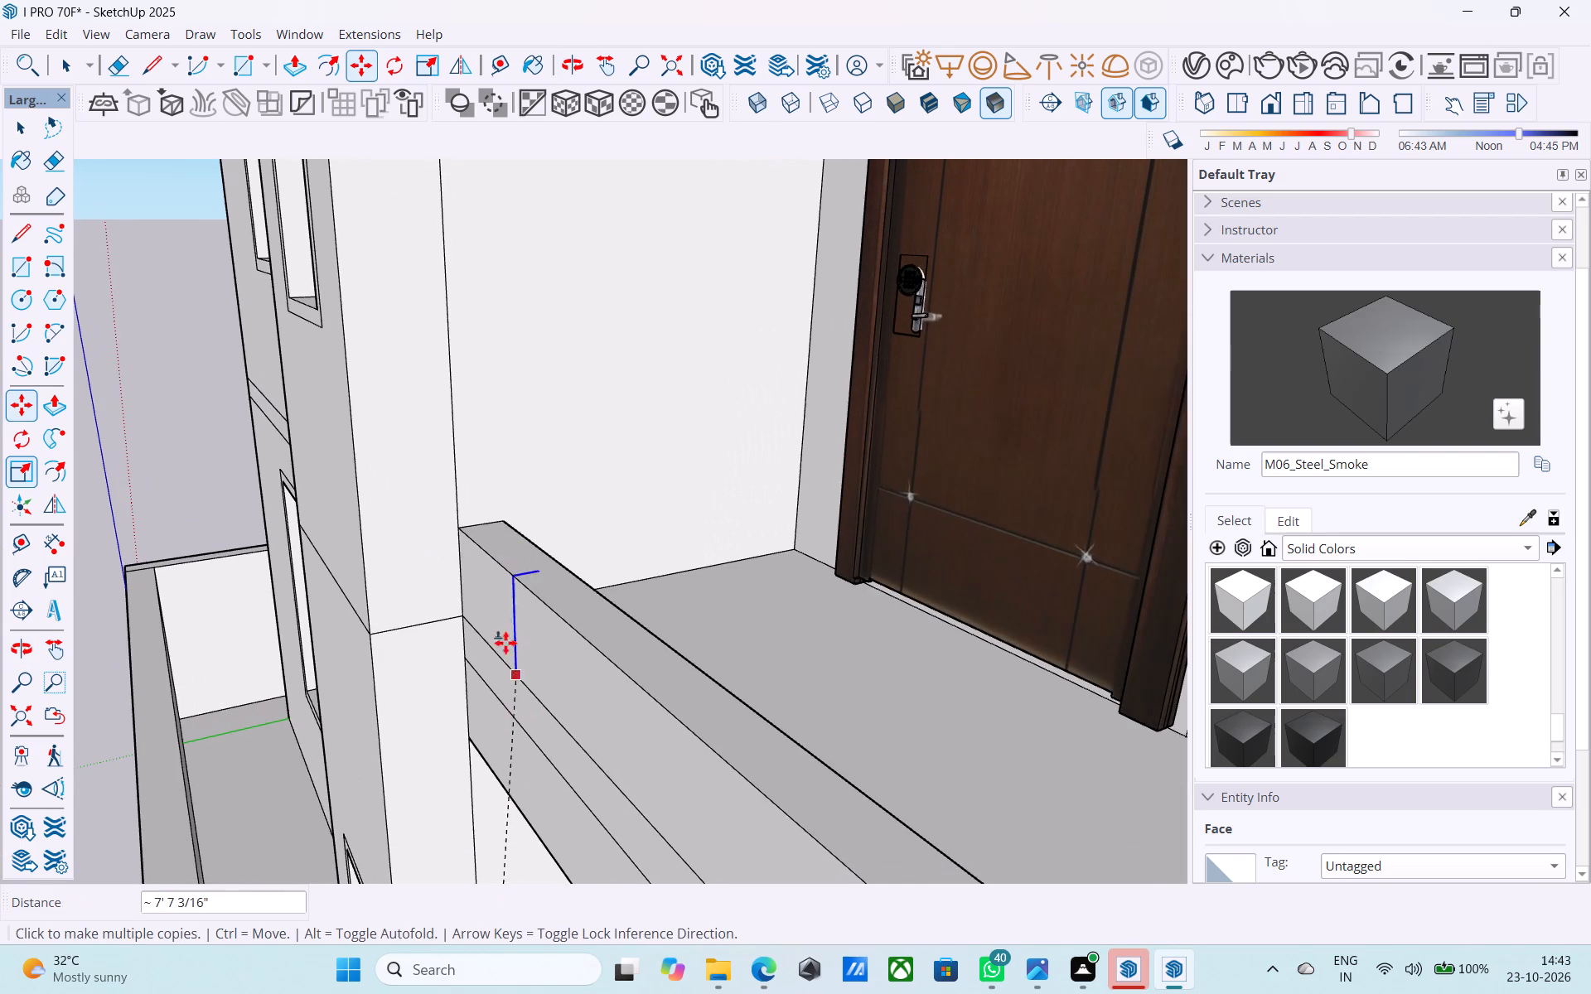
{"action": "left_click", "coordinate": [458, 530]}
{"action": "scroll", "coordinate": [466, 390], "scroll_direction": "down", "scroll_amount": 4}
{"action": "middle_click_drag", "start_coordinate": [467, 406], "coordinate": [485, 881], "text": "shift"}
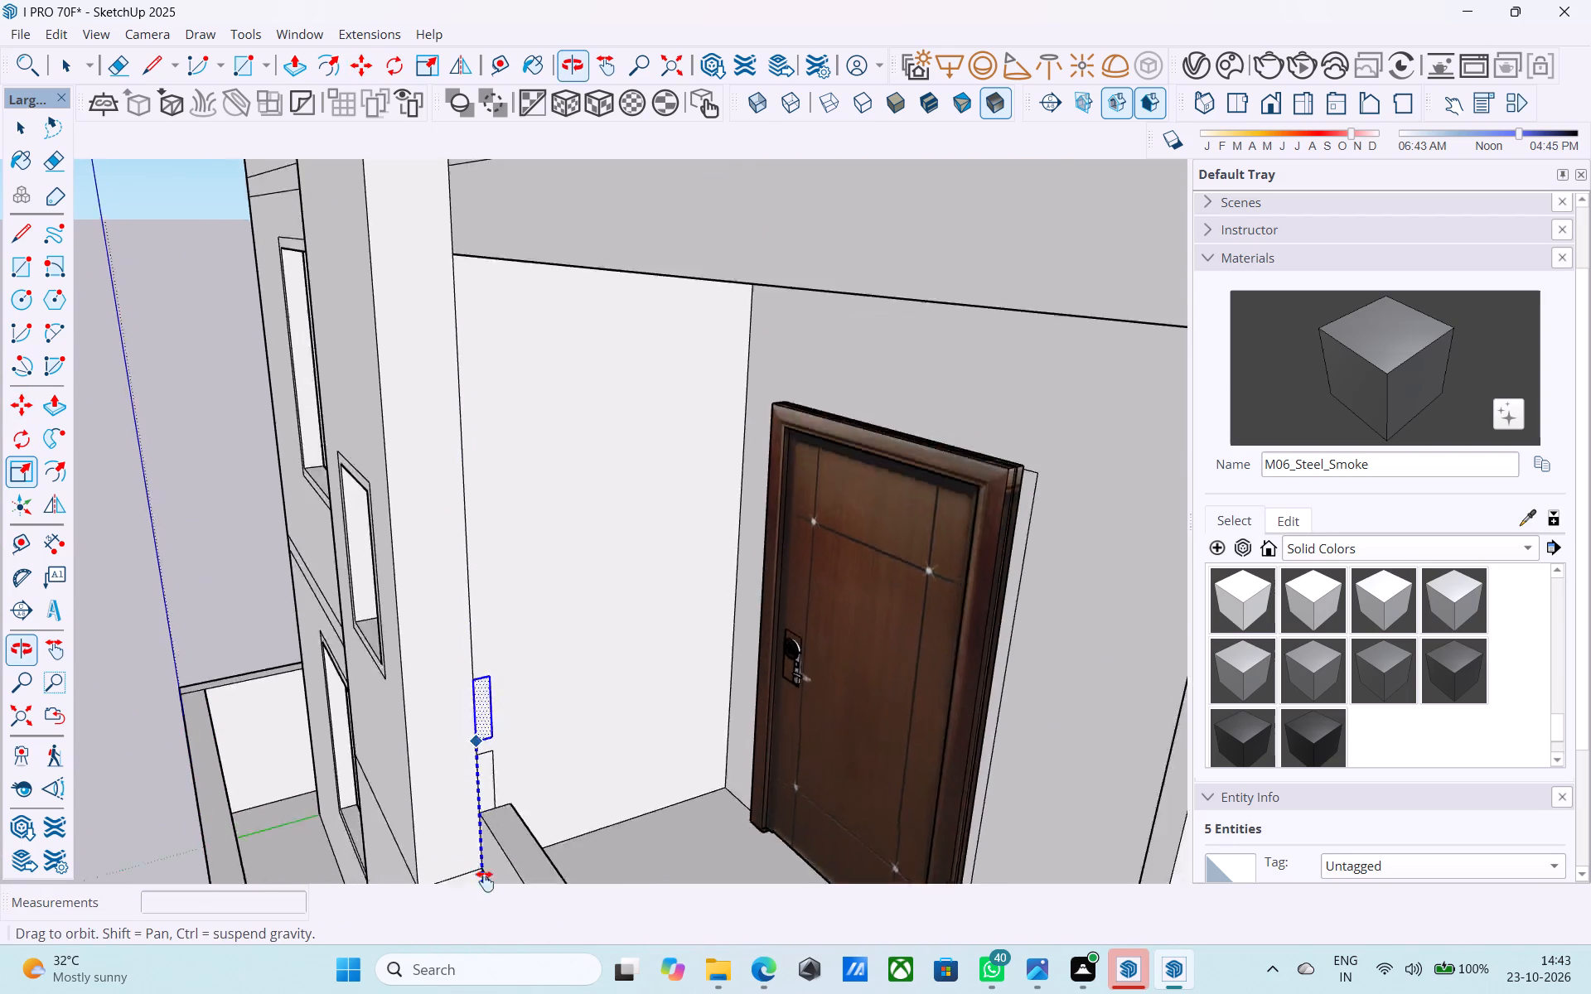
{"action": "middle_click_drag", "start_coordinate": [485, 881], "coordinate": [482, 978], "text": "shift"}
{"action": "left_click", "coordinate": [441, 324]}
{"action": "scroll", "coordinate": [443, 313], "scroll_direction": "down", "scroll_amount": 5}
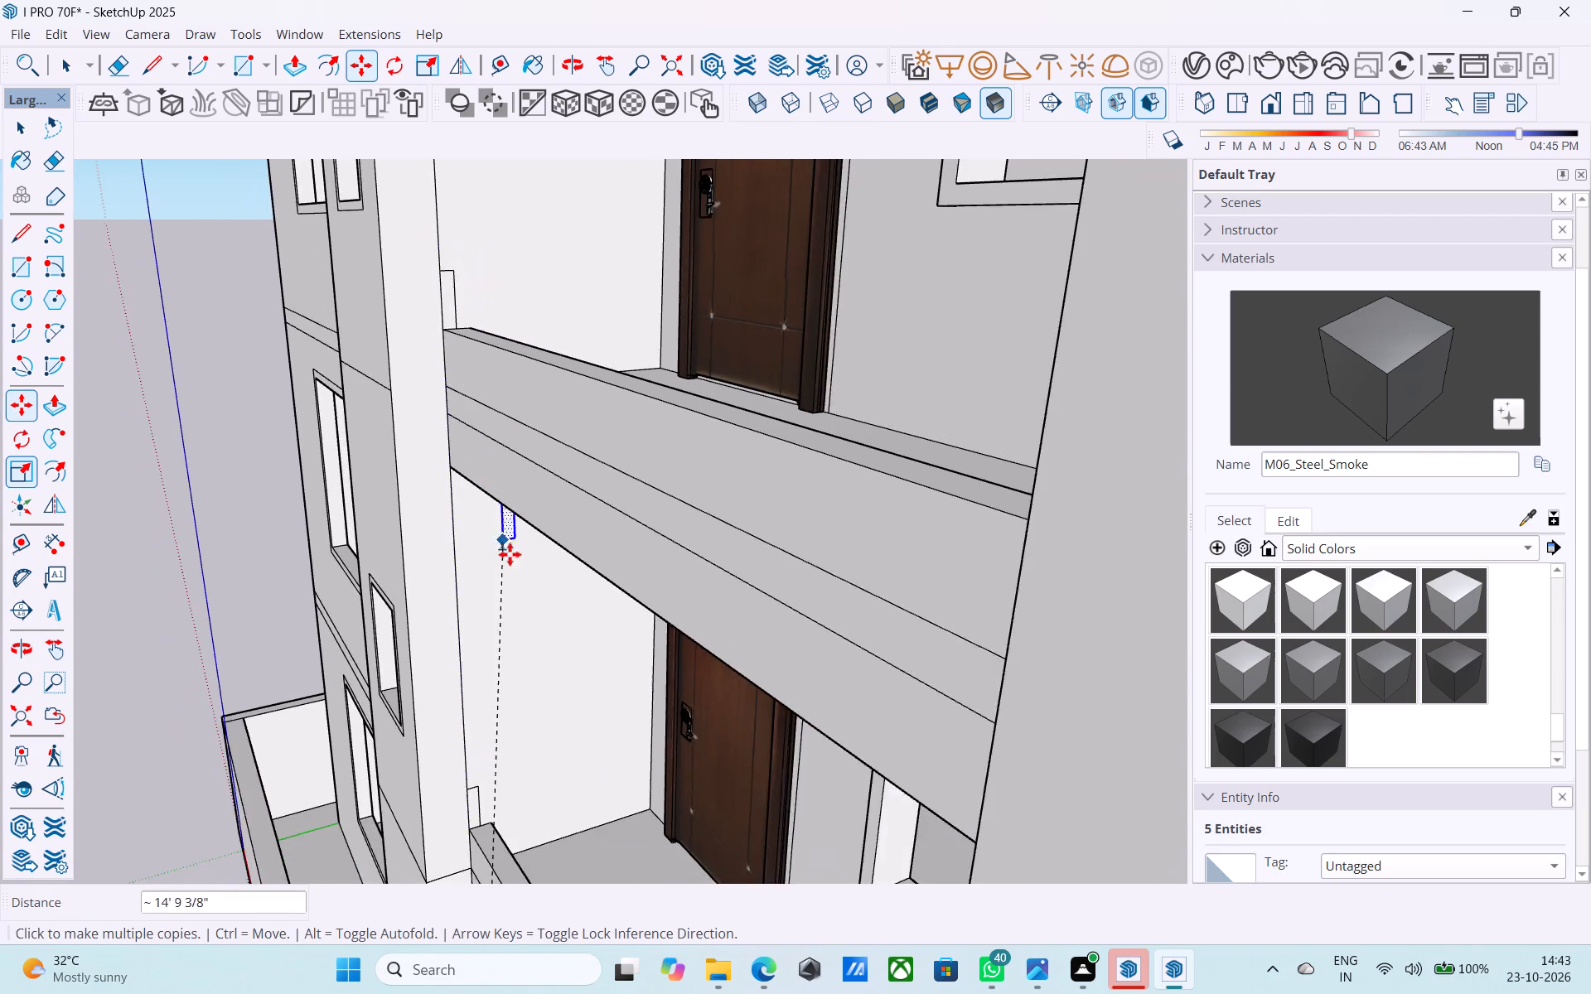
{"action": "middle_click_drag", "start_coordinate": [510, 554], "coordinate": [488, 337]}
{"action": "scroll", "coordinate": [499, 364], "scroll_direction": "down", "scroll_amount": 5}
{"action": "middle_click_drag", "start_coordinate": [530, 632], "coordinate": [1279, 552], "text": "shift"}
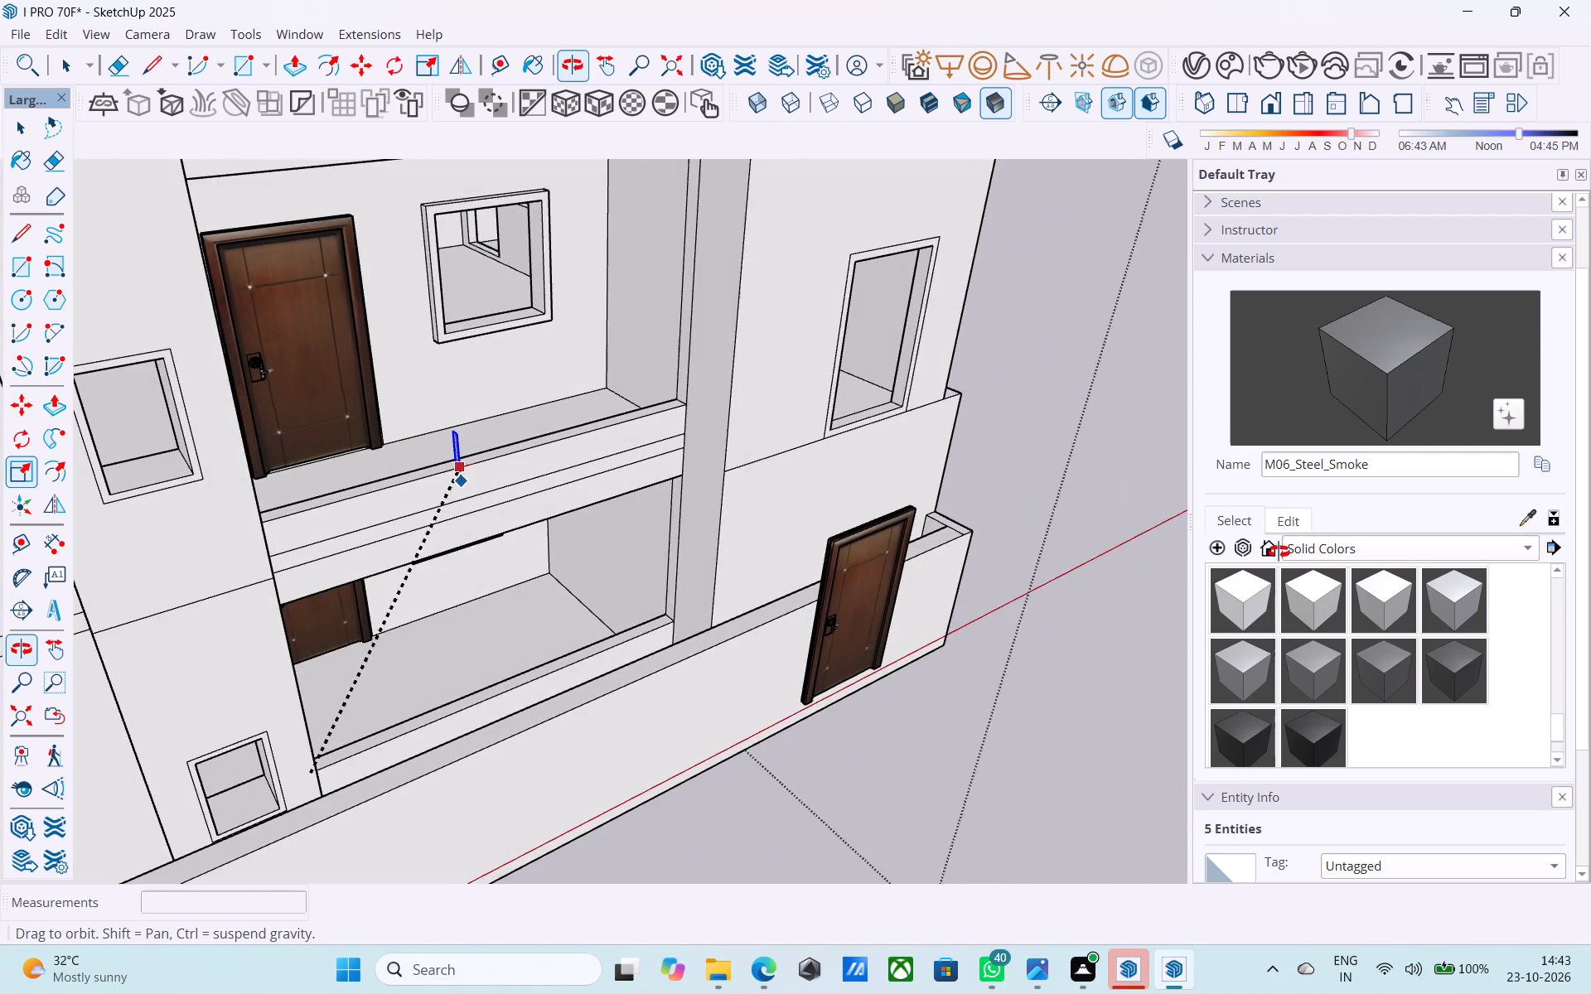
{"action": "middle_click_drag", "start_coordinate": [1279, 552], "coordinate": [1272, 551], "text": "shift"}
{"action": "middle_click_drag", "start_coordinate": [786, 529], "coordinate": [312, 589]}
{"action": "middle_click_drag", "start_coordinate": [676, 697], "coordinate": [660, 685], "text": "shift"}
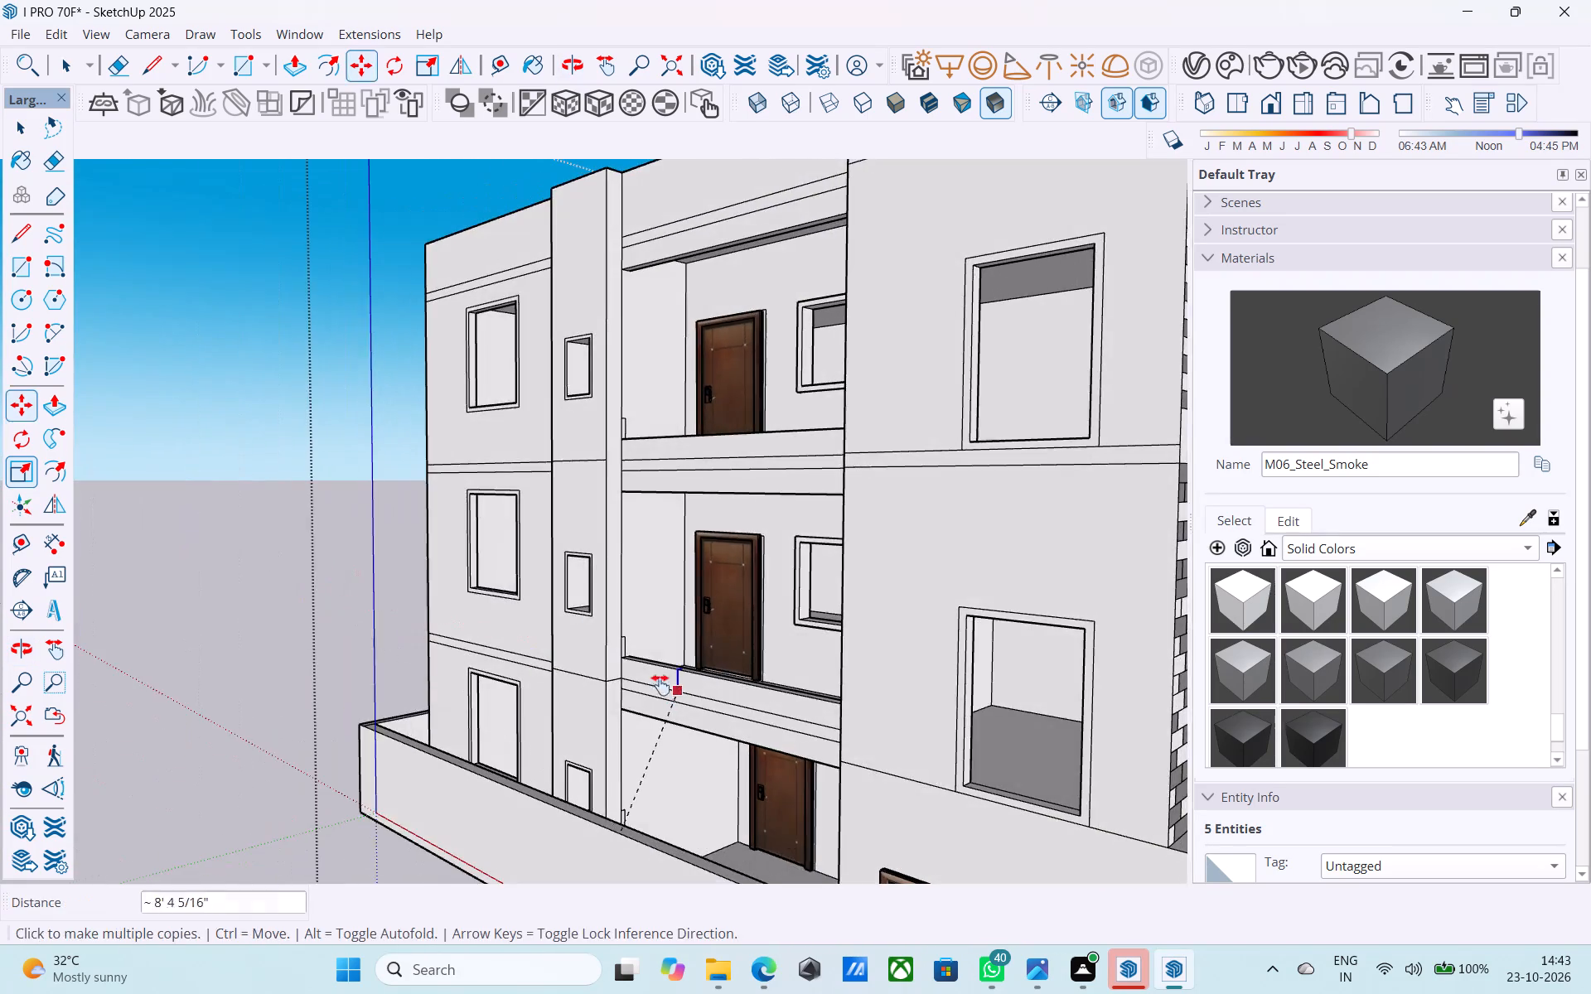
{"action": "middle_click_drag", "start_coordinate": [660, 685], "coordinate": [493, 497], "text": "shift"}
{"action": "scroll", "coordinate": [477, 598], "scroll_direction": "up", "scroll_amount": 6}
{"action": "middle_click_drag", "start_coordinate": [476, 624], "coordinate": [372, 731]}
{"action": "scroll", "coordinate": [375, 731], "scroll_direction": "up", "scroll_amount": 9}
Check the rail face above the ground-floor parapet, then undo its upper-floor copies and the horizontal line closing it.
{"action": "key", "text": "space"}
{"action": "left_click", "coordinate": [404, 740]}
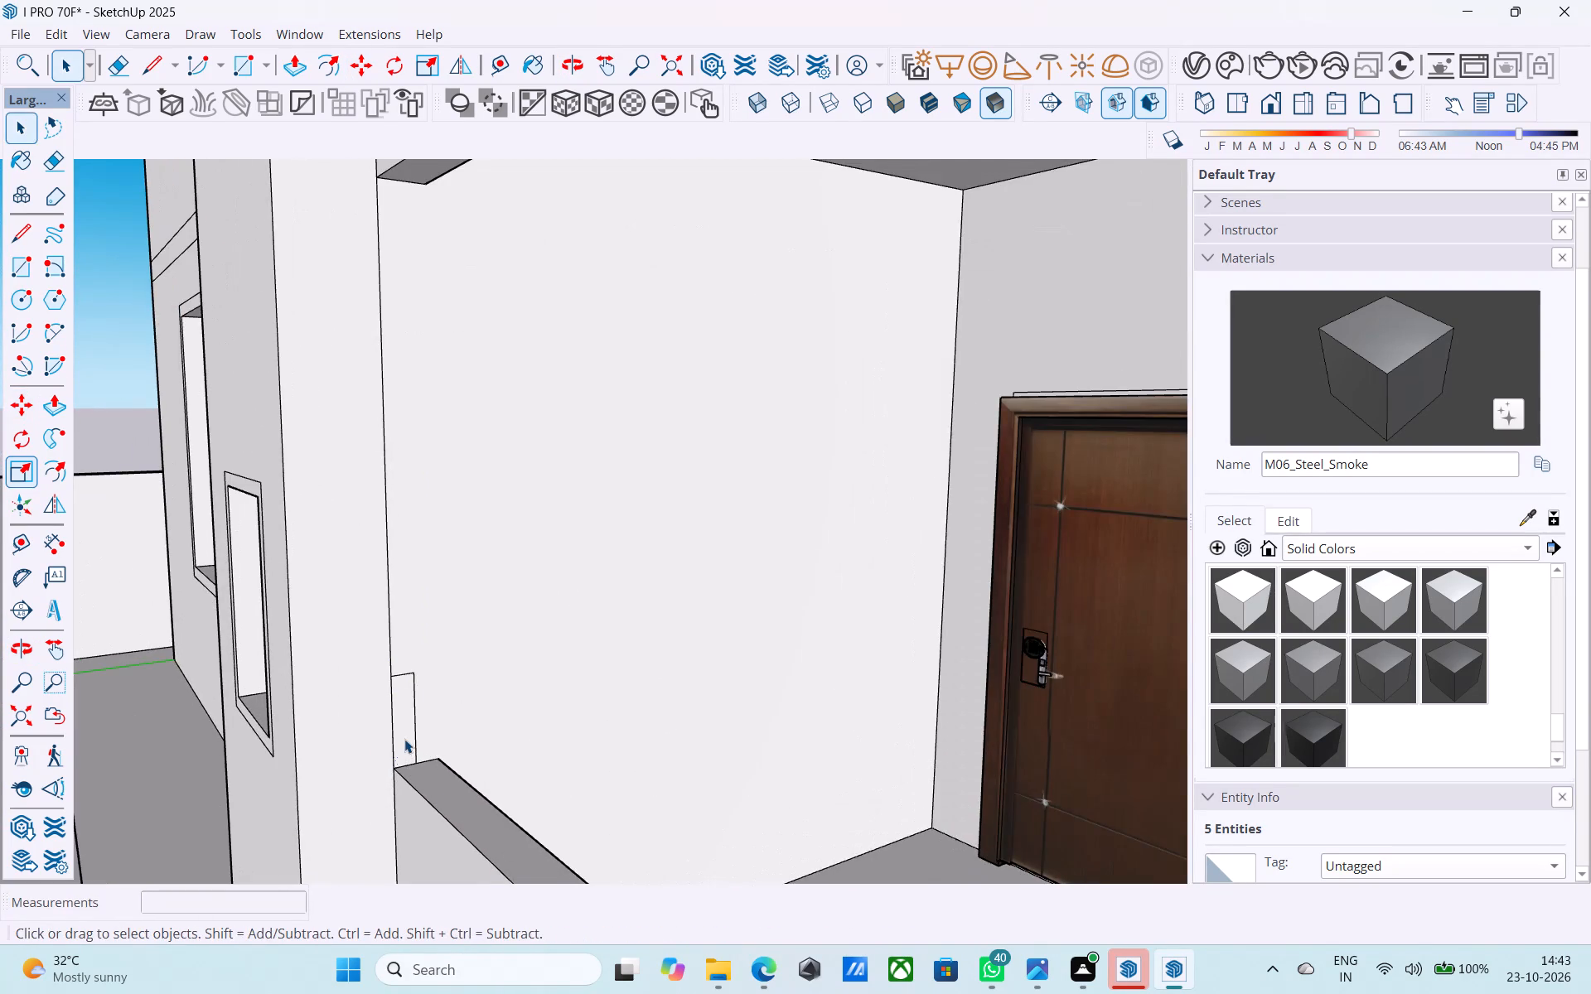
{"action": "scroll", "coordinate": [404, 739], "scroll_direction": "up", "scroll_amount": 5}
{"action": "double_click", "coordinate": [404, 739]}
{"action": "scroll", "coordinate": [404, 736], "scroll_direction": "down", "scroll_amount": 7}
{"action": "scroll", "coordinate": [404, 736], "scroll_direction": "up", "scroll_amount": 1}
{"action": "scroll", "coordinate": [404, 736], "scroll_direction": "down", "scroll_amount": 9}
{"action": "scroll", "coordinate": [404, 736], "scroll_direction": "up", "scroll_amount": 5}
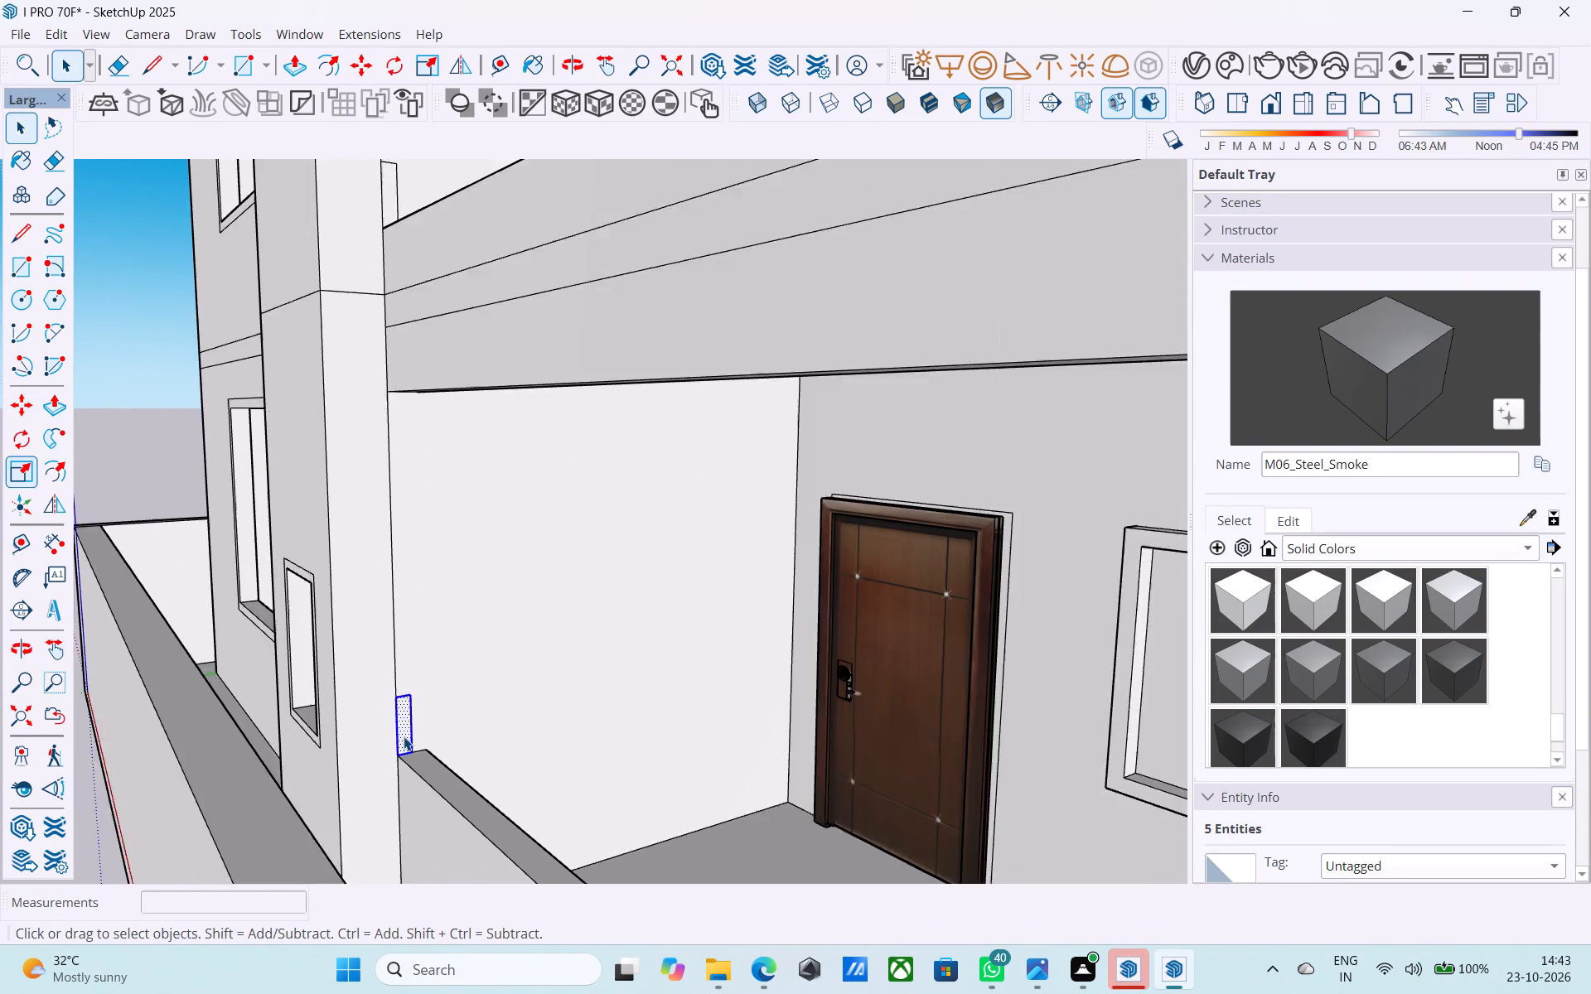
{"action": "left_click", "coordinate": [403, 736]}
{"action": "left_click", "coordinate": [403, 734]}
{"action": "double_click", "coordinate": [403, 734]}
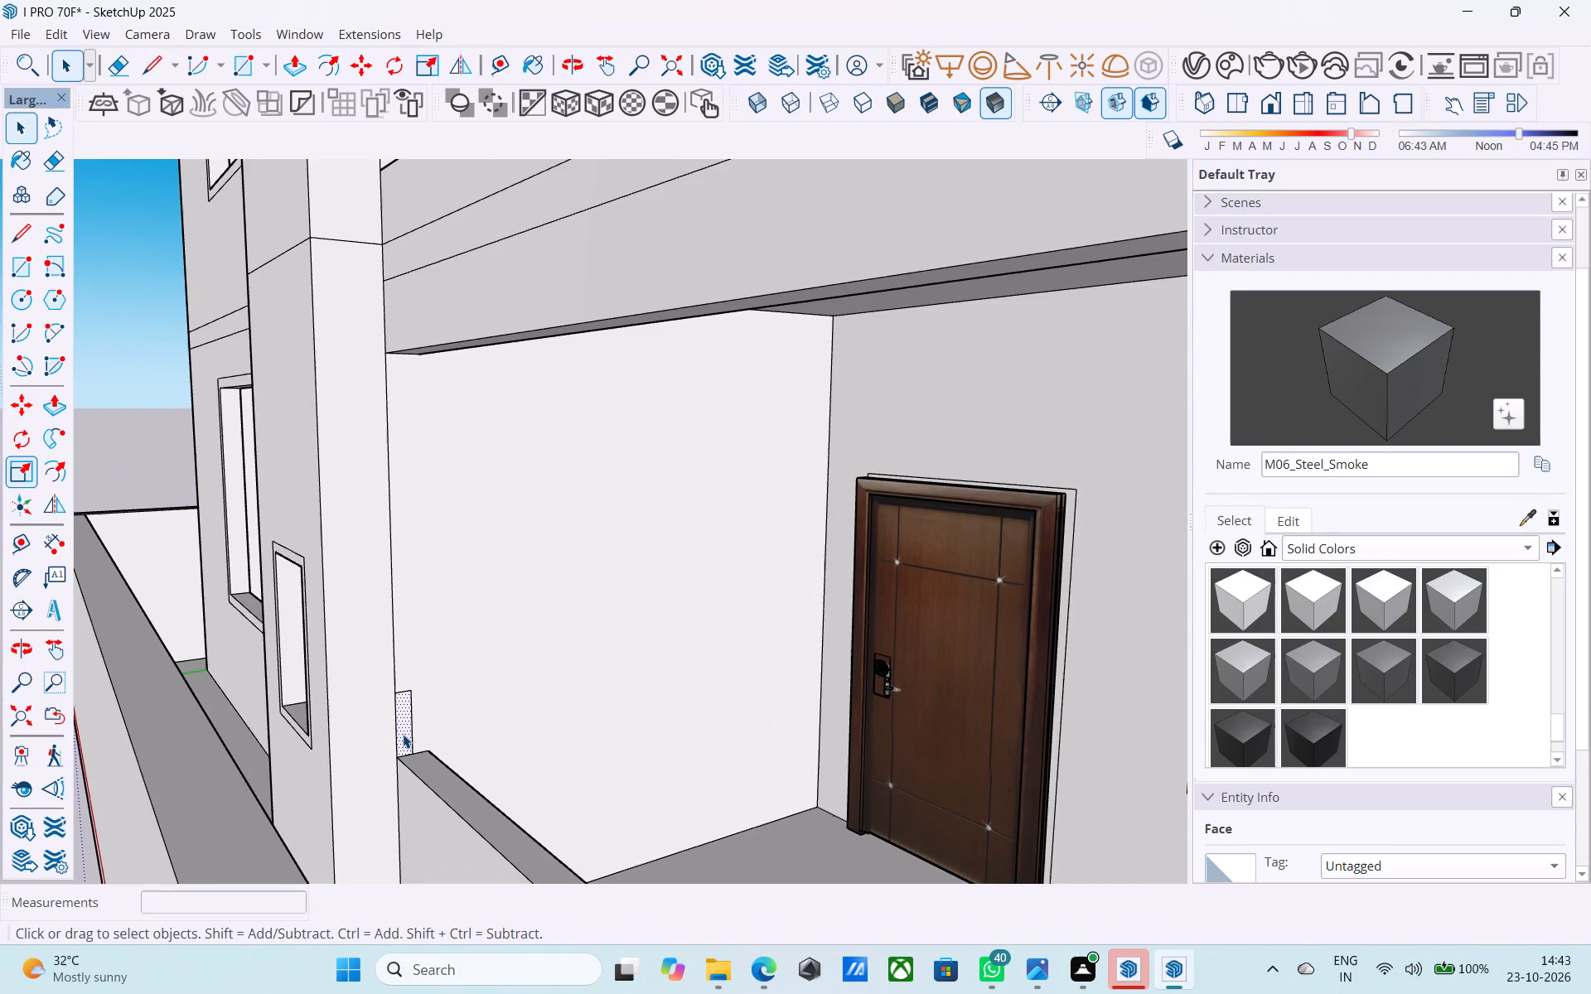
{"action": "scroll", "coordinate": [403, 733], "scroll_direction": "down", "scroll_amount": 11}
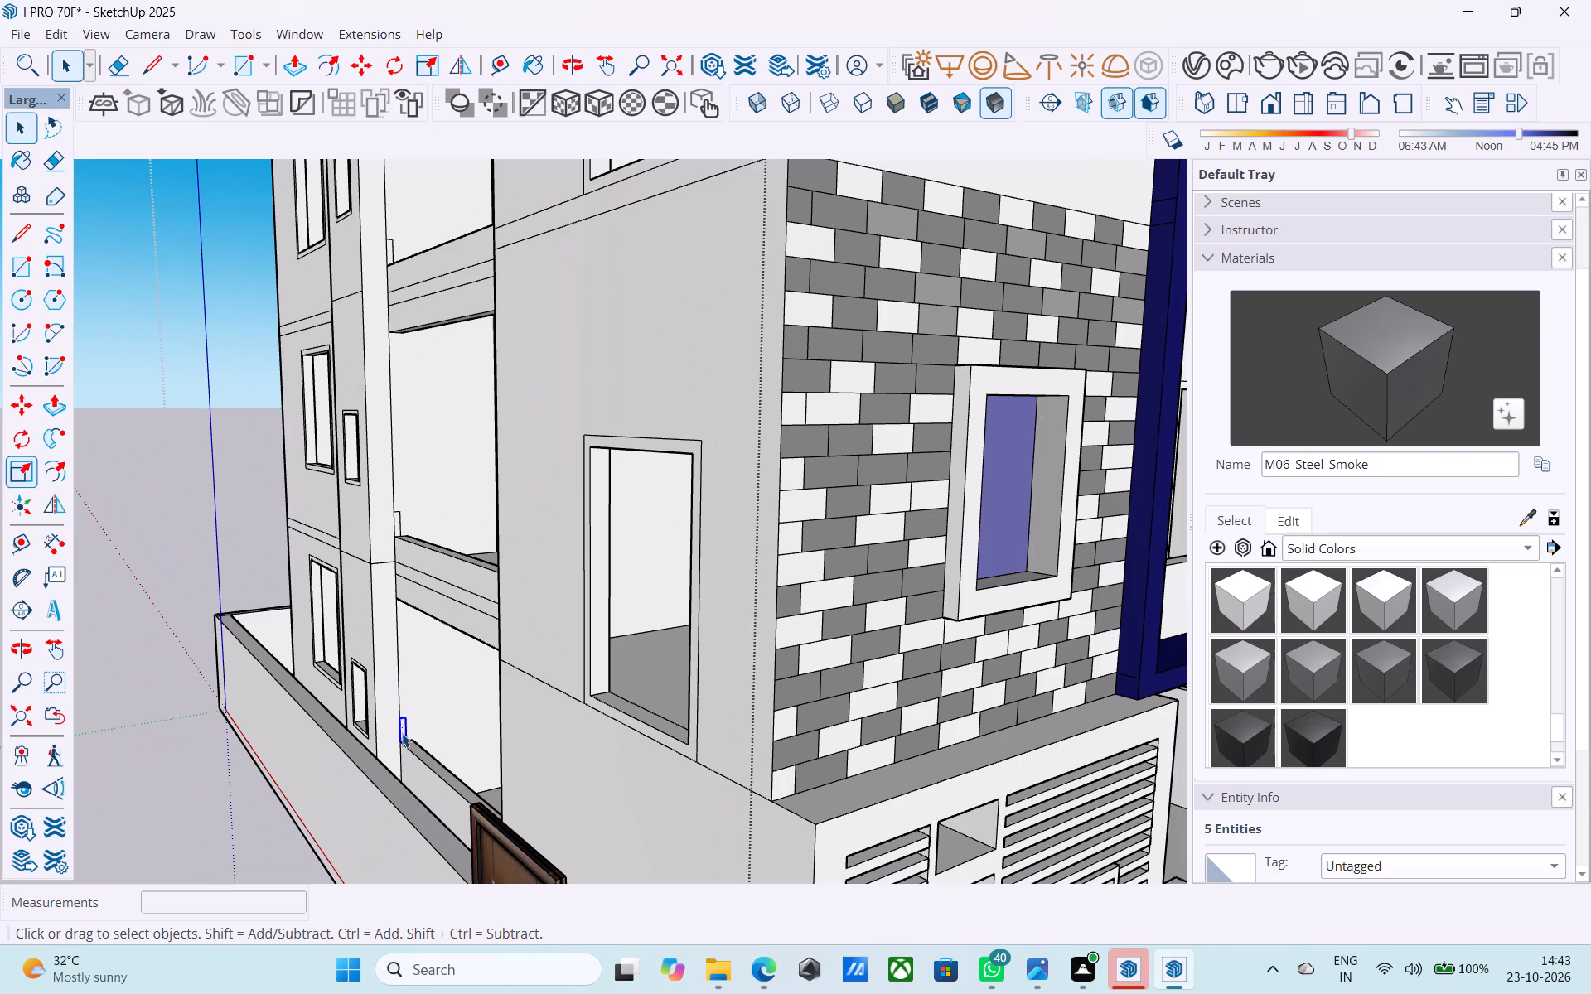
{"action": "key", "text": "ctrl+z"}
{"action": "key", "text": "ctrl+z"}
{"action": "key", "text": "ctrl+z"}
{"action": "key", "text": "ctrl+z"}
Redraw the 3" horizontal line from the top of the 1' vertical line to the wall's outer edge, closing the narrow face.
{"action": "scroll", "coordinate": [402, 733], "scroll_direction": "up", "scroll_amount": 11}
{"action": "key", "text": "l"}
{"action": "scroll", "coordinate": [411, 719], "scroll_direction": "up", "scroll_amount": 4}
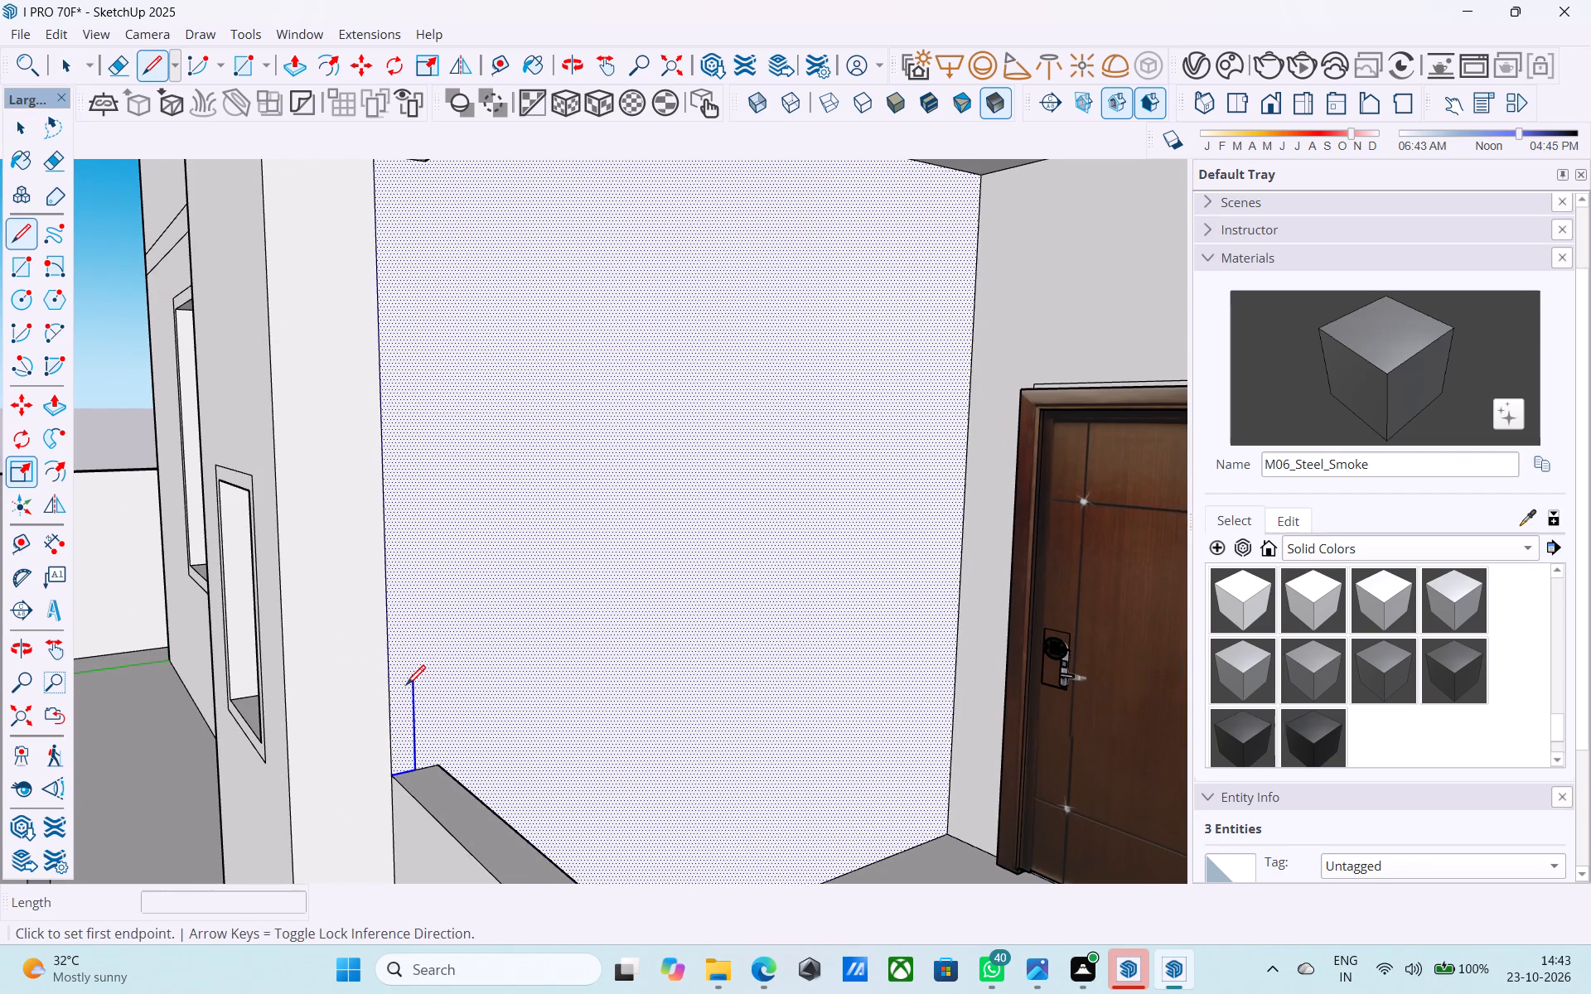
{"action": "left_click", "coordinate": [406, 686]}
{"action": "scroll", "coordinate": [404, 677], "scroll_direction": "up", "scroll_amount": 3}
{"action": "key", "text": "space"}
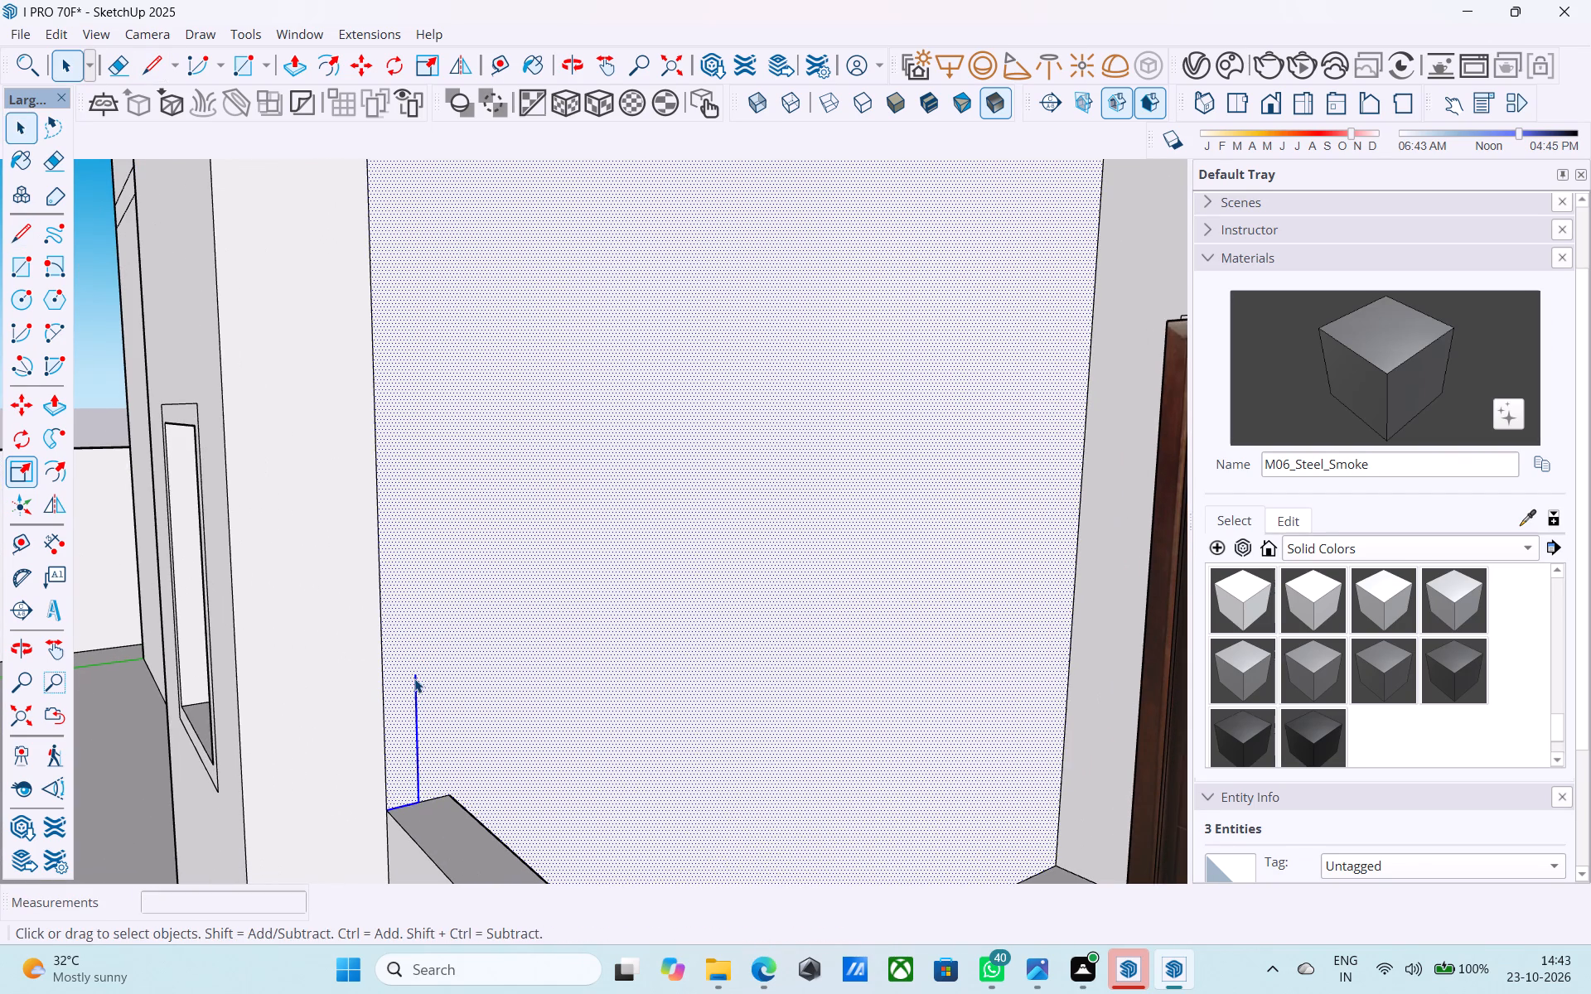
{"action": "scroll", "coordinate": [414, 678], "scroll_direction": "up", "scroll_amount": 3}
{"action": "left_click", "coordinate": [506, 602]}
{"action": "scroll", "coordinate": [417, 691], "scroll_direction": "up", "scroll_amount": 5}
{"action": "left_click", "coordinate": [414, 689]}
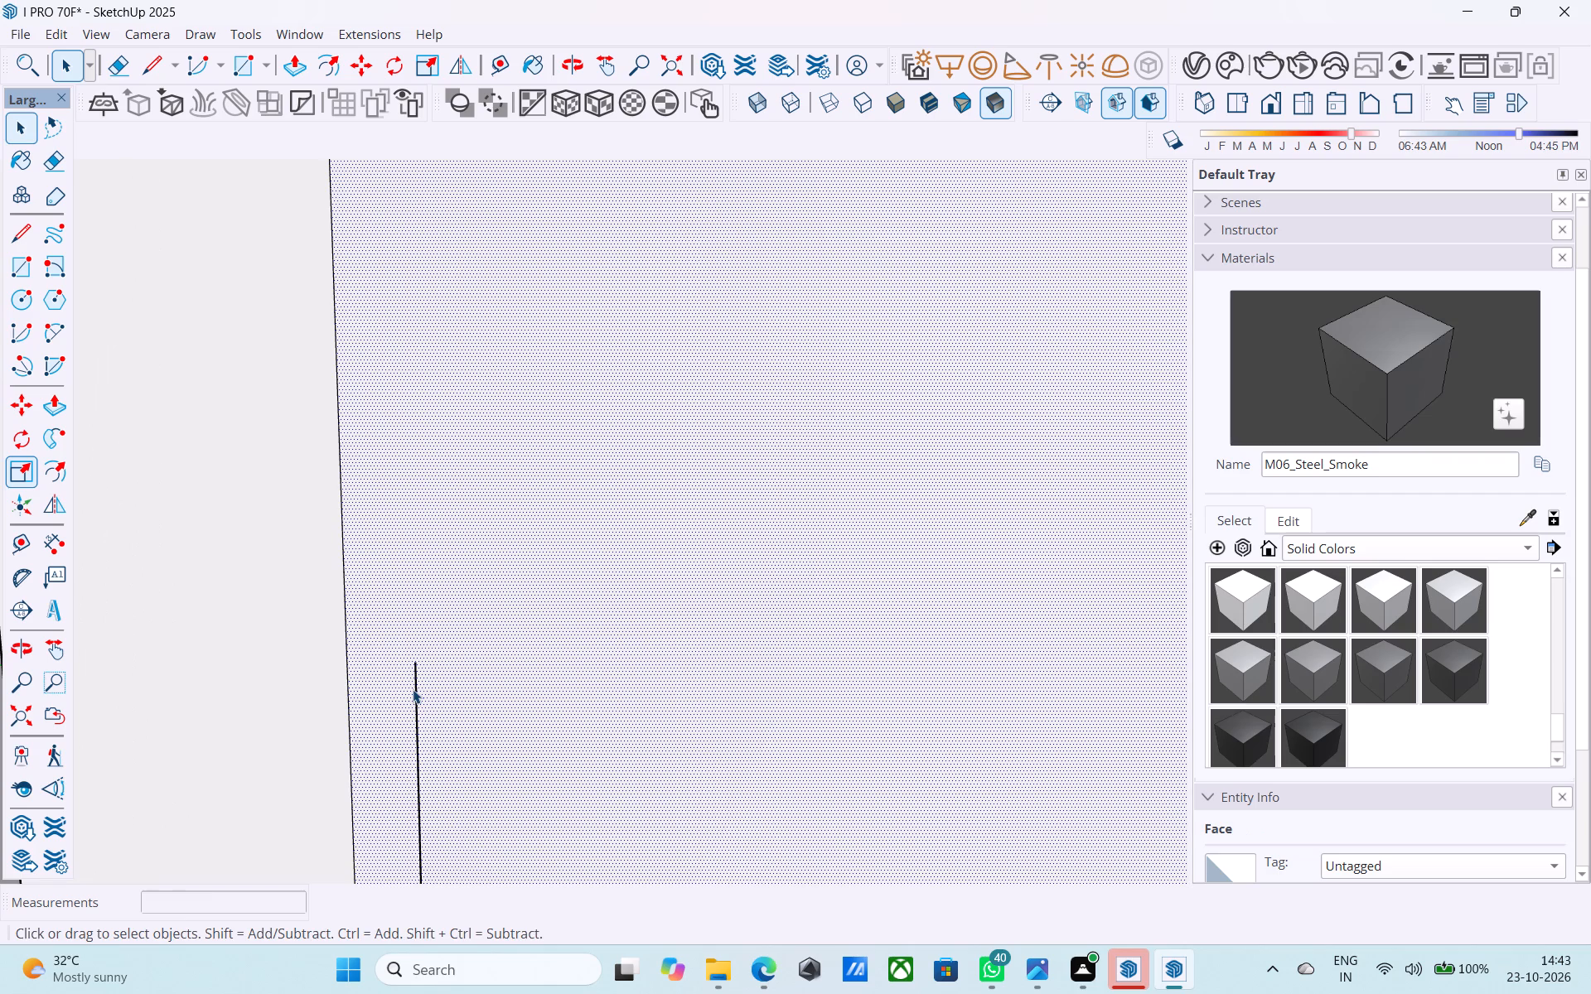
{"action": "middle_click_drag", "start_coordinate": [413, 690], "coordinate": [122, 768]}
{"action": "left_click", "coordinate": [261, 683]}
{"action": "middle_click_drag", "start_coordinate": [364, 689], "coordinate": [423, 684]}
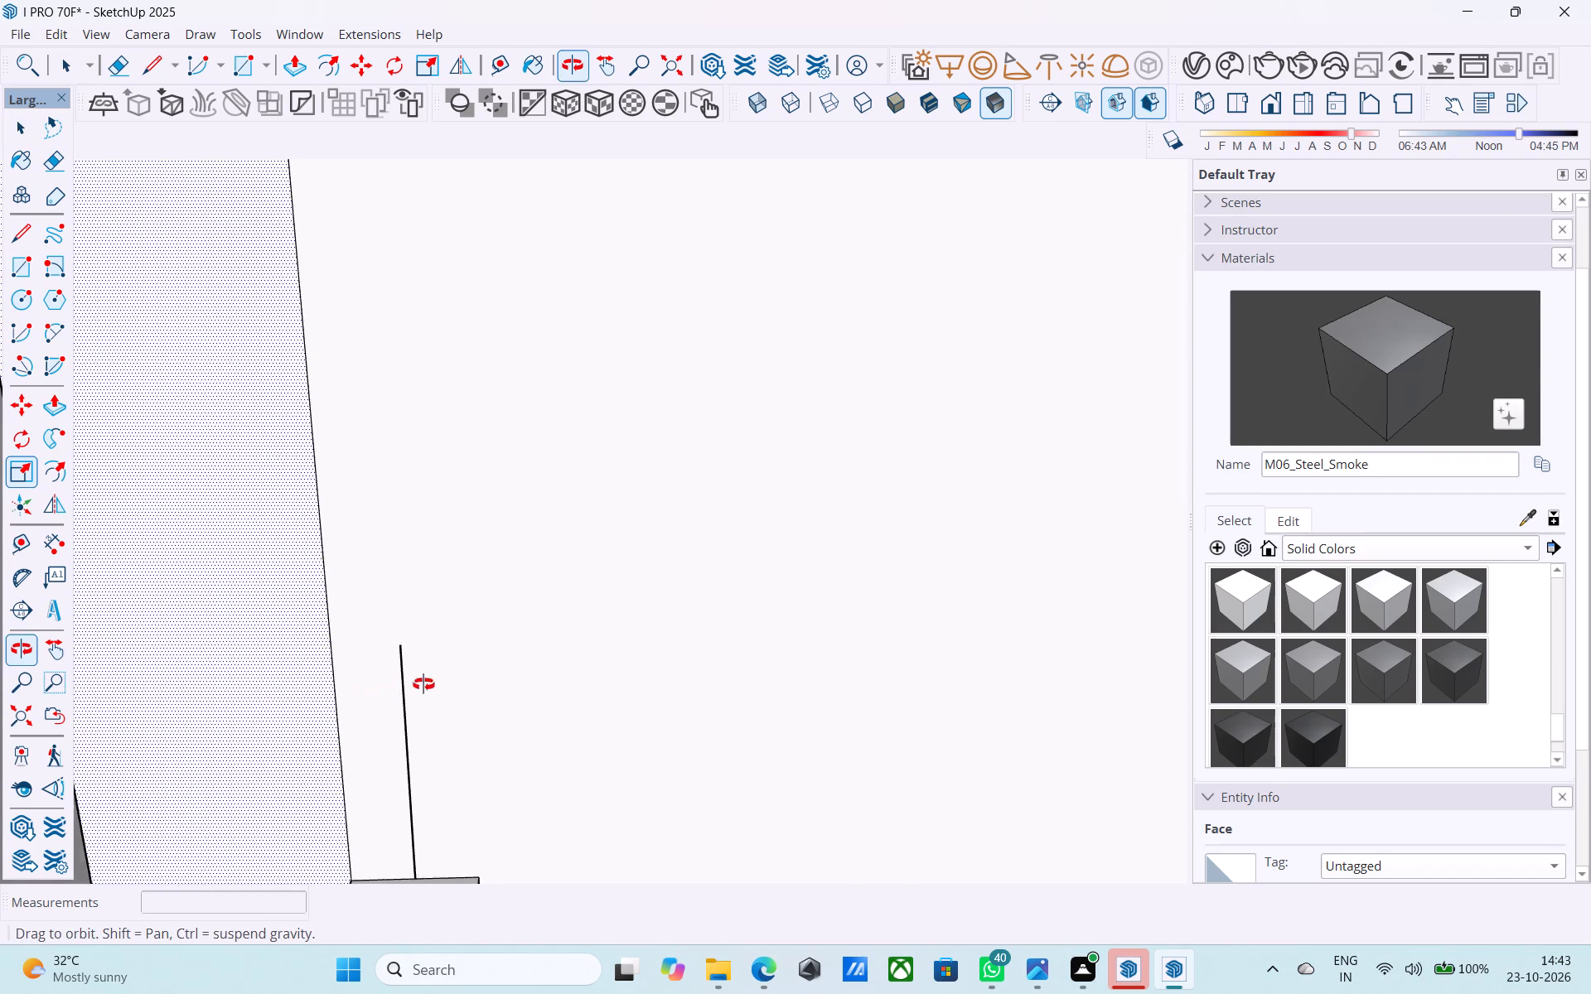
{"action": "middle_click_drag", "start_coordinate": [423, 684], "coordinate": [424, 684]}
{"action": "key", "text": "l"}
{"action": "left_click", "coordinate": [404, 646]}
{"action": "left_click", "coordinate": [340, 645]}
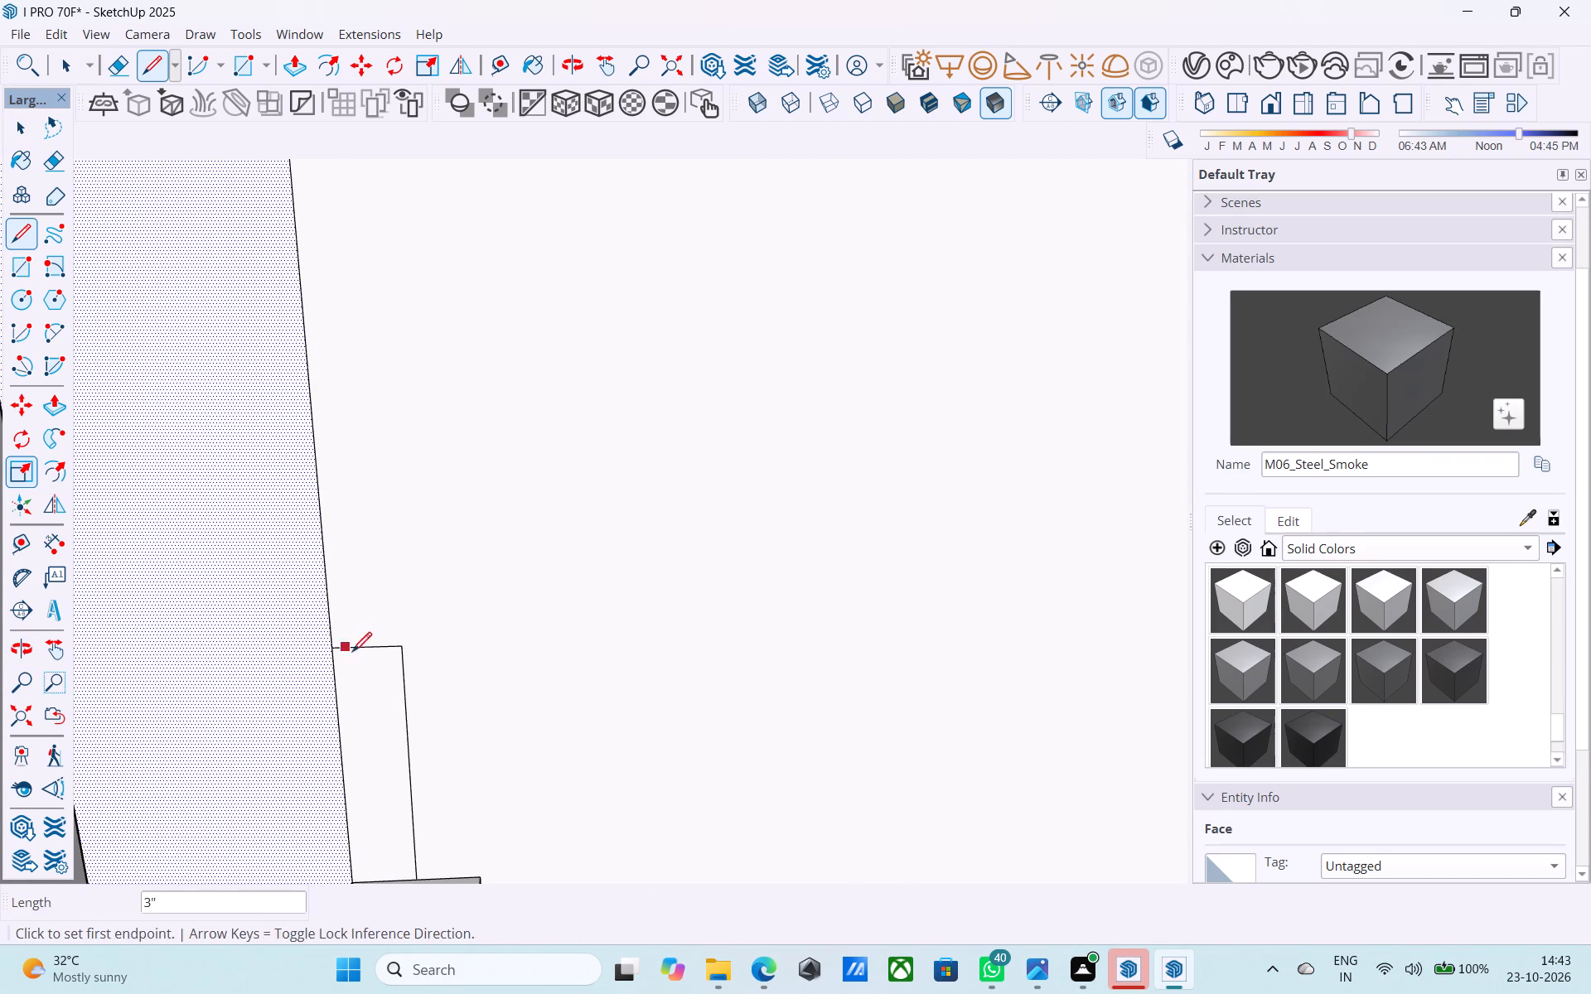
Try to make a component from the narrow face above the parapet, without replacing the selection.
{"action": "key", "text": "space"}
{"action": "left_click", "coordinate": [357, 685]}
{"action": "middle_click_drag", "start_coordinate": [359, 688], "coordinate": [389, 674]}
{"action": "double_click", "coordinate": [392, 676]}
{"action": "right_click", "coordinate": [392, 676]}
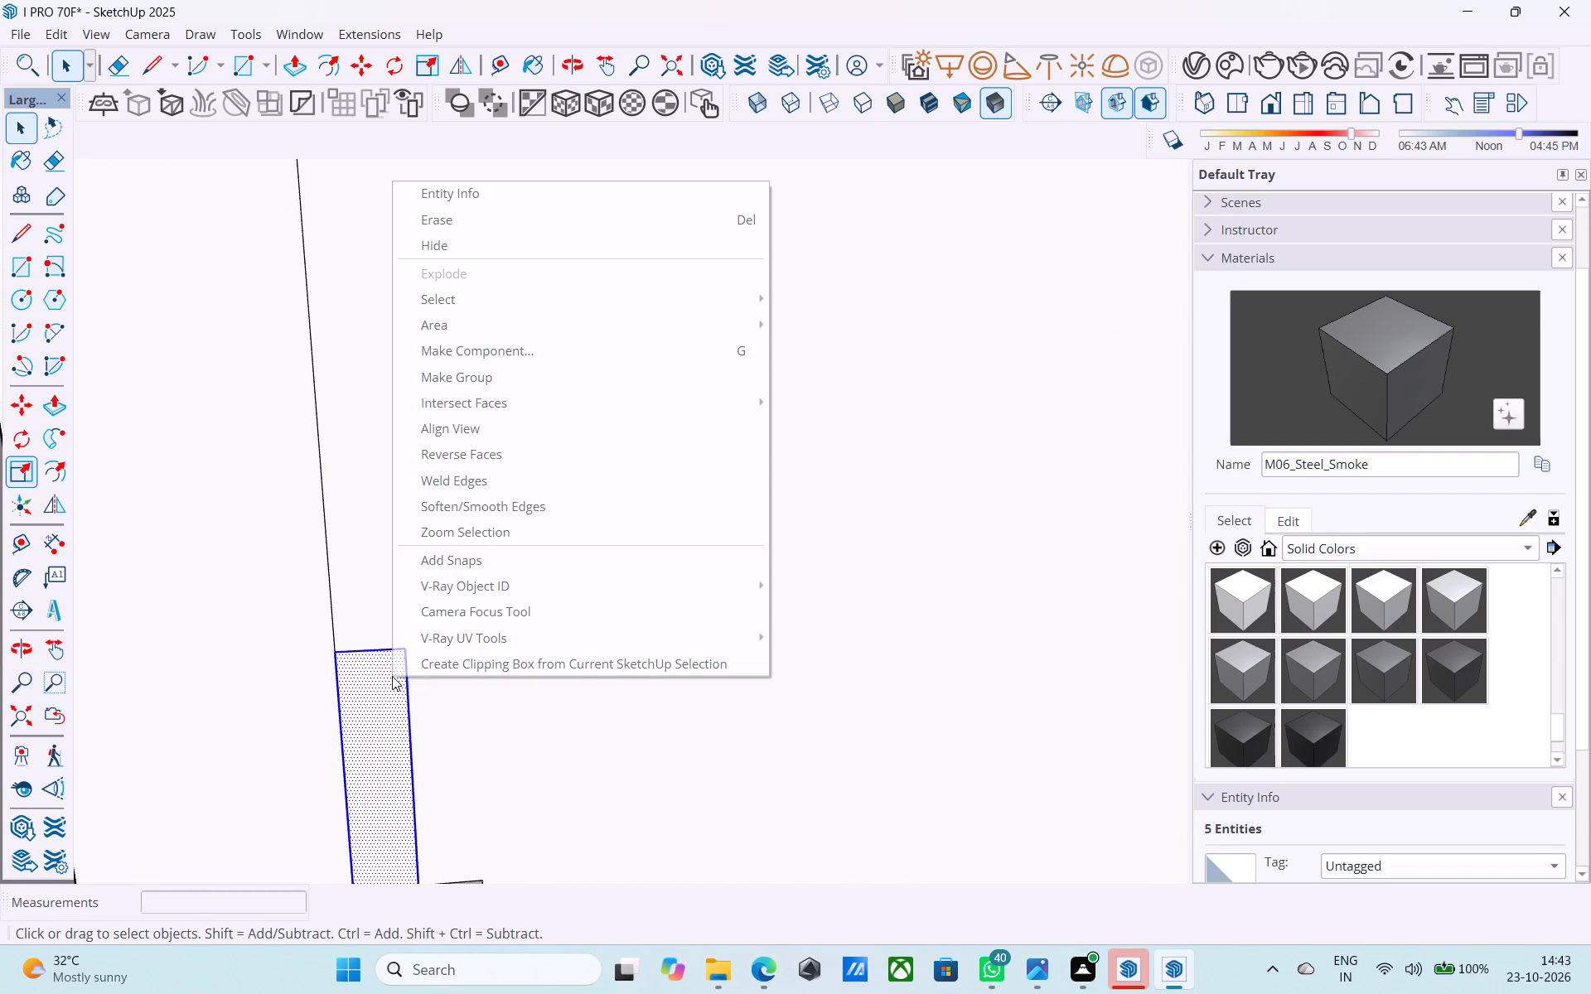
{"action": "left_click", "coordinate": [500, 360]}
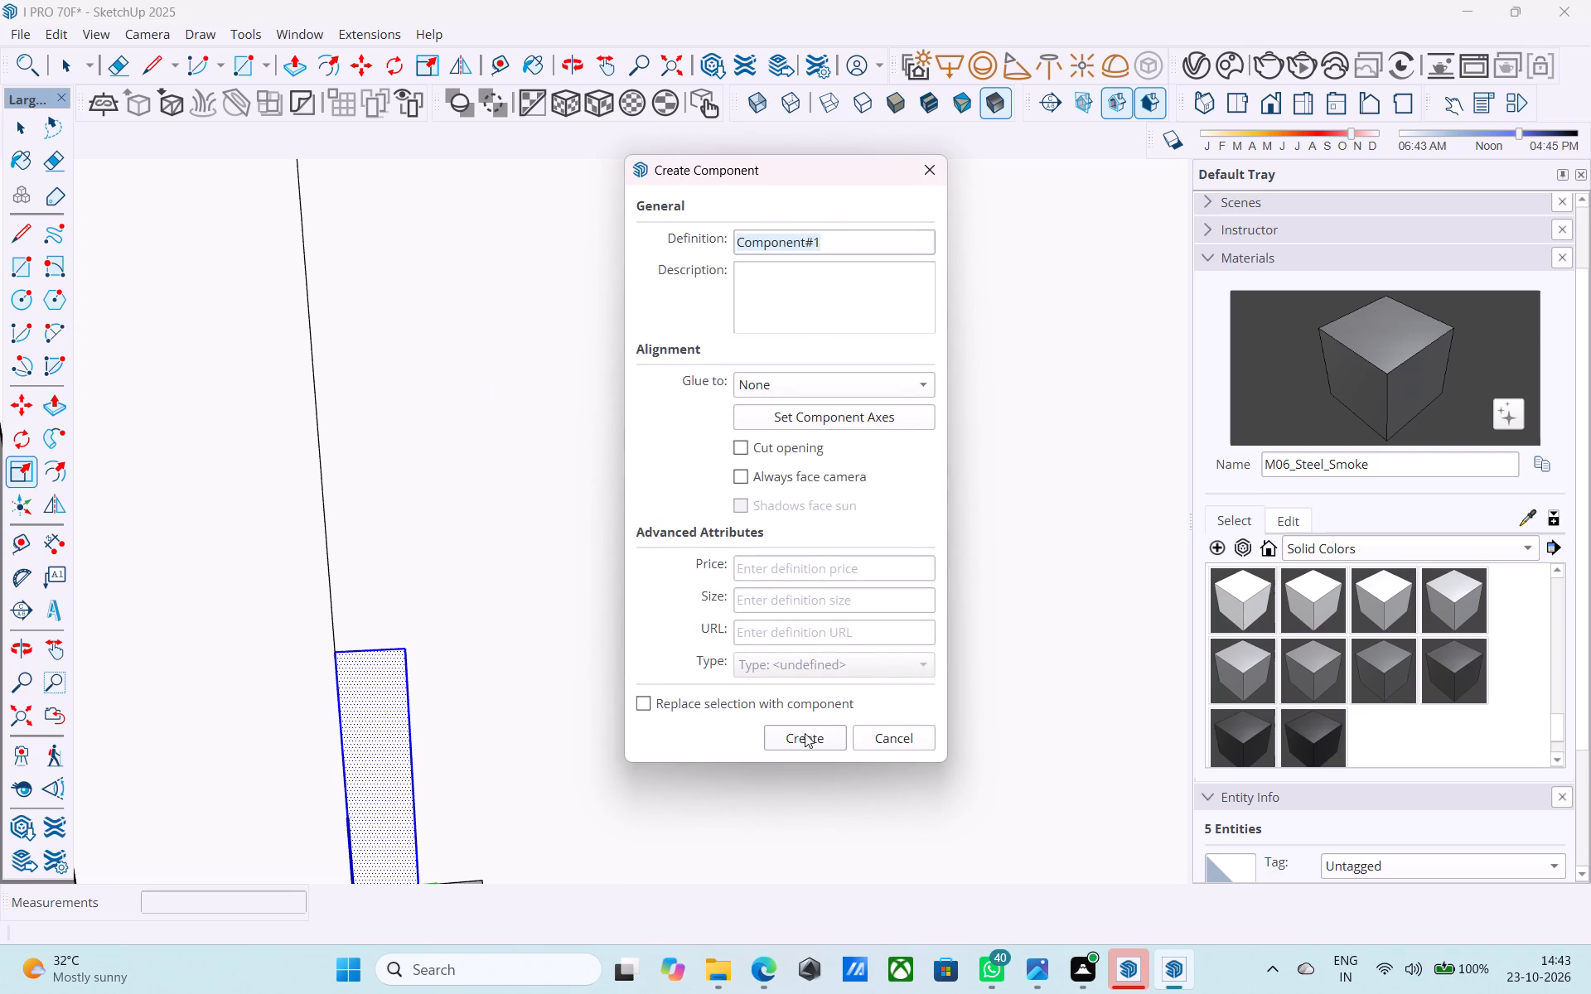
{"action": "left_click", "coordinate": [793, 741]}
Group the narrow rectangular face and its edges above the ground-floor side balcony parapet.
{"action": "scroll", "coordinate": [495, 673], "scroll_direction": "down", "scroll_amount": 1}
{"action": "middle_click_drag", "start_coordinate": [504, 672], "coordinate": [758, 580]}
{"action": "scroll", "coordinate": [757, 580], "scroll_direction": "down", "scroll_amount": 5}
{"action": "middle_click_drag", "start_coordinate": [687, 624], "coordinate": [664, 649]}
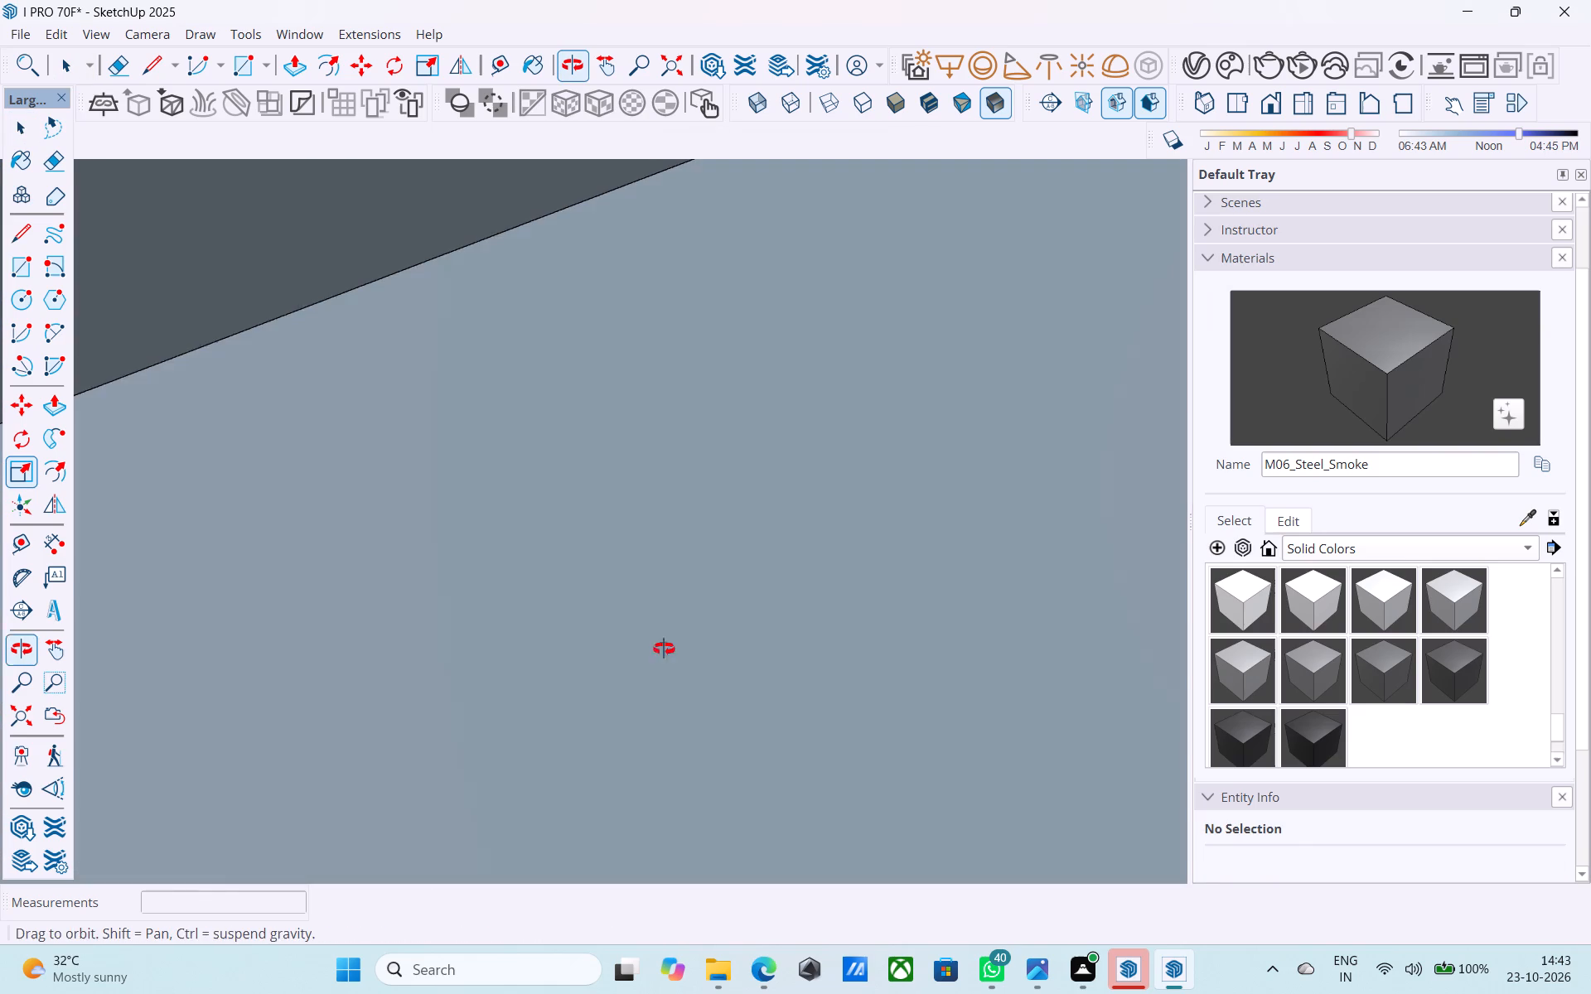
{"action": "middle_click_drag", "start_coordinate": [664, 649], "coordinate": [583, 876]}
{"action": "scroll", "coordinate": [588, 834], "scroll_direction": "down", "scroll_amount": 20}
{"action": "scroll", "coordinate": [588, 834], "scroll_direction": "down", "scroll_amount": 17}
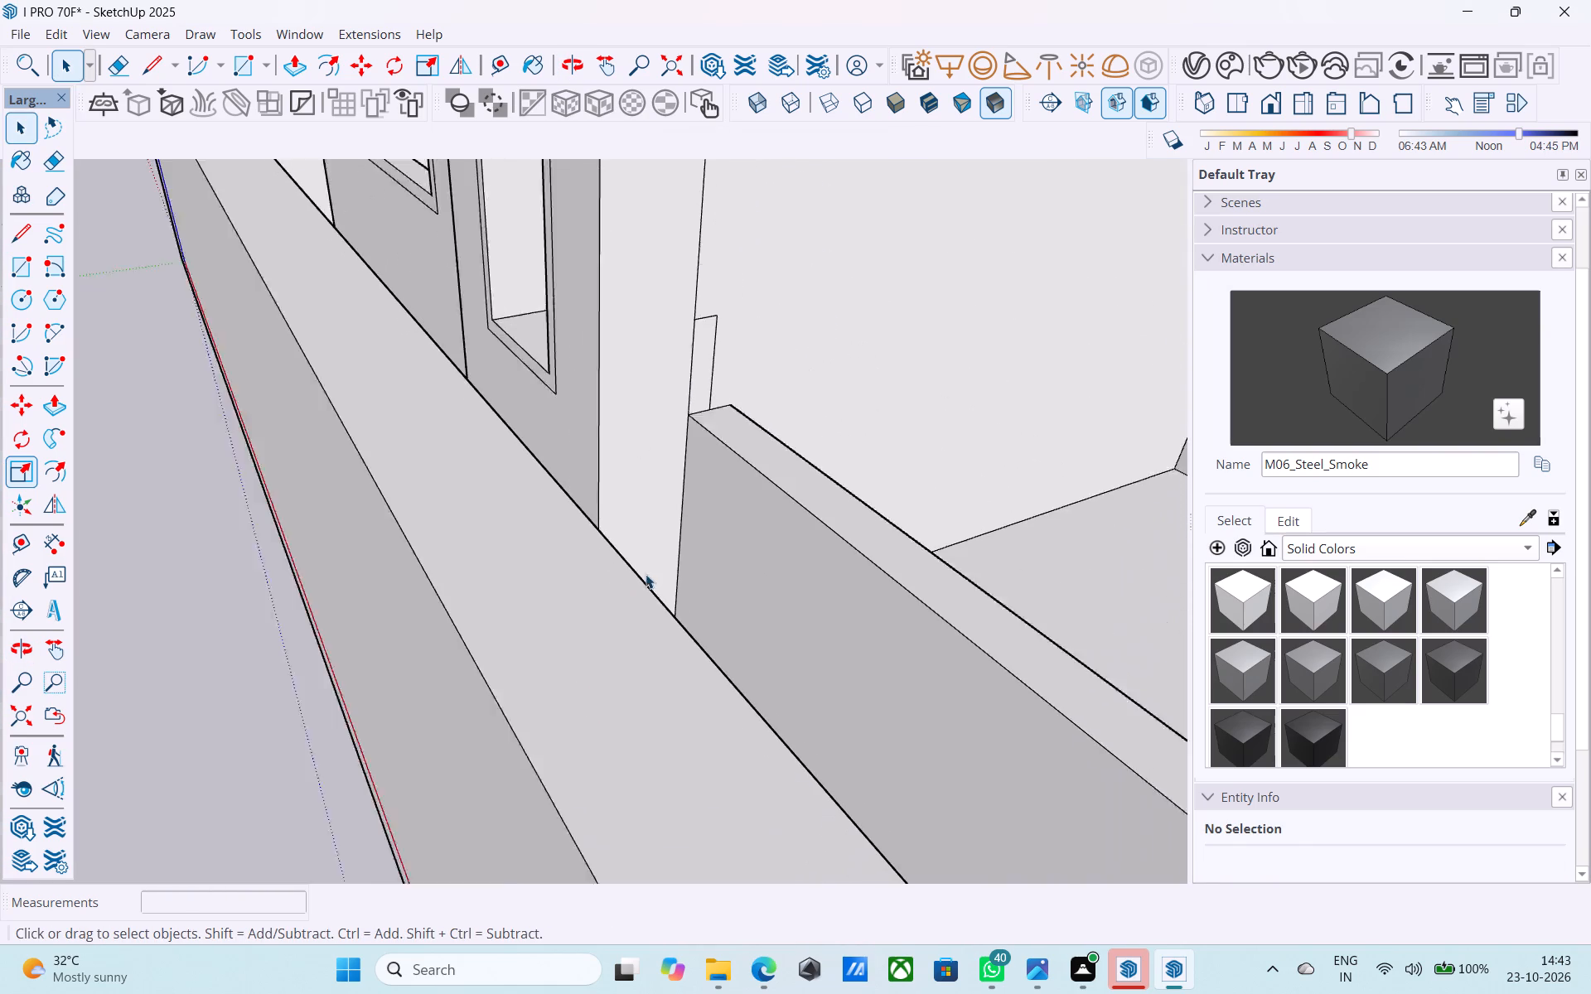
{"action": "scroll", "coordinate": [646, 574], "scroll_direction": "down", "scroll_amount": 2}
{"action": "left_click", "coordinate": [688, 413]}
{"action": "scroll", "coordinate": [687, 414], "scroll_direction": "up", "scroll_amount": 9}
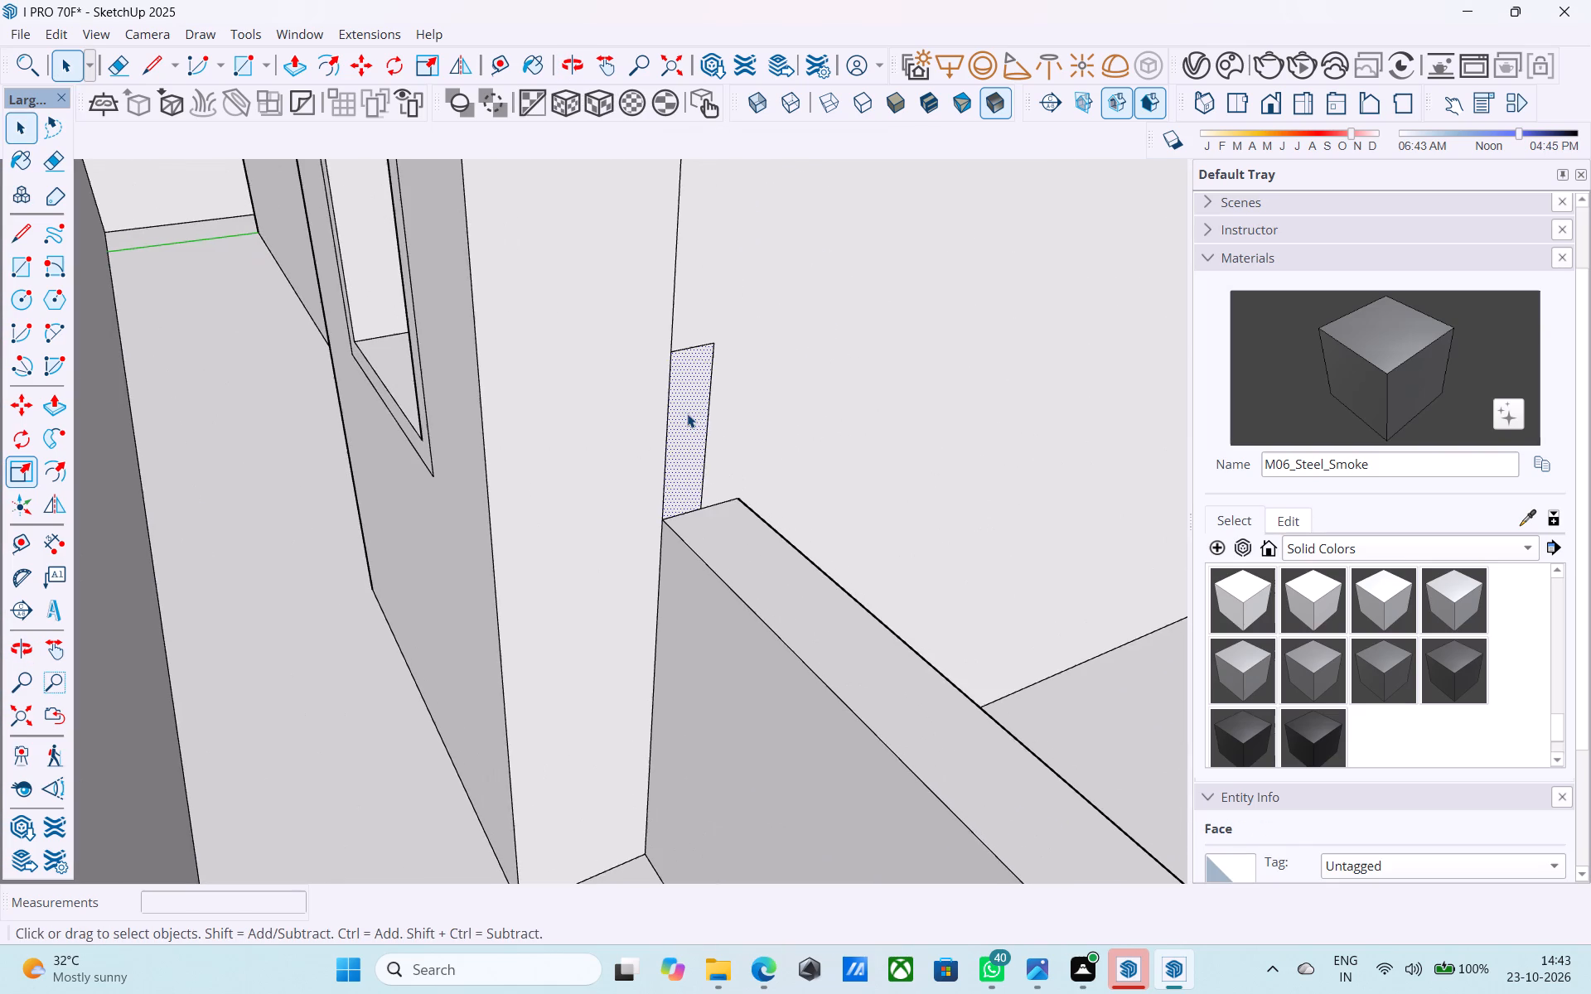
{"action": "middle_click_drag", "start_coordinate": [686, 414], "coordinate": [625, 431]}
{"action": "scroll", "coordinate": [626, 429], "scroll_direction": "up", "scroll_amount": 1}
{"action": "triple_click", "coordinate": [687, 400]}
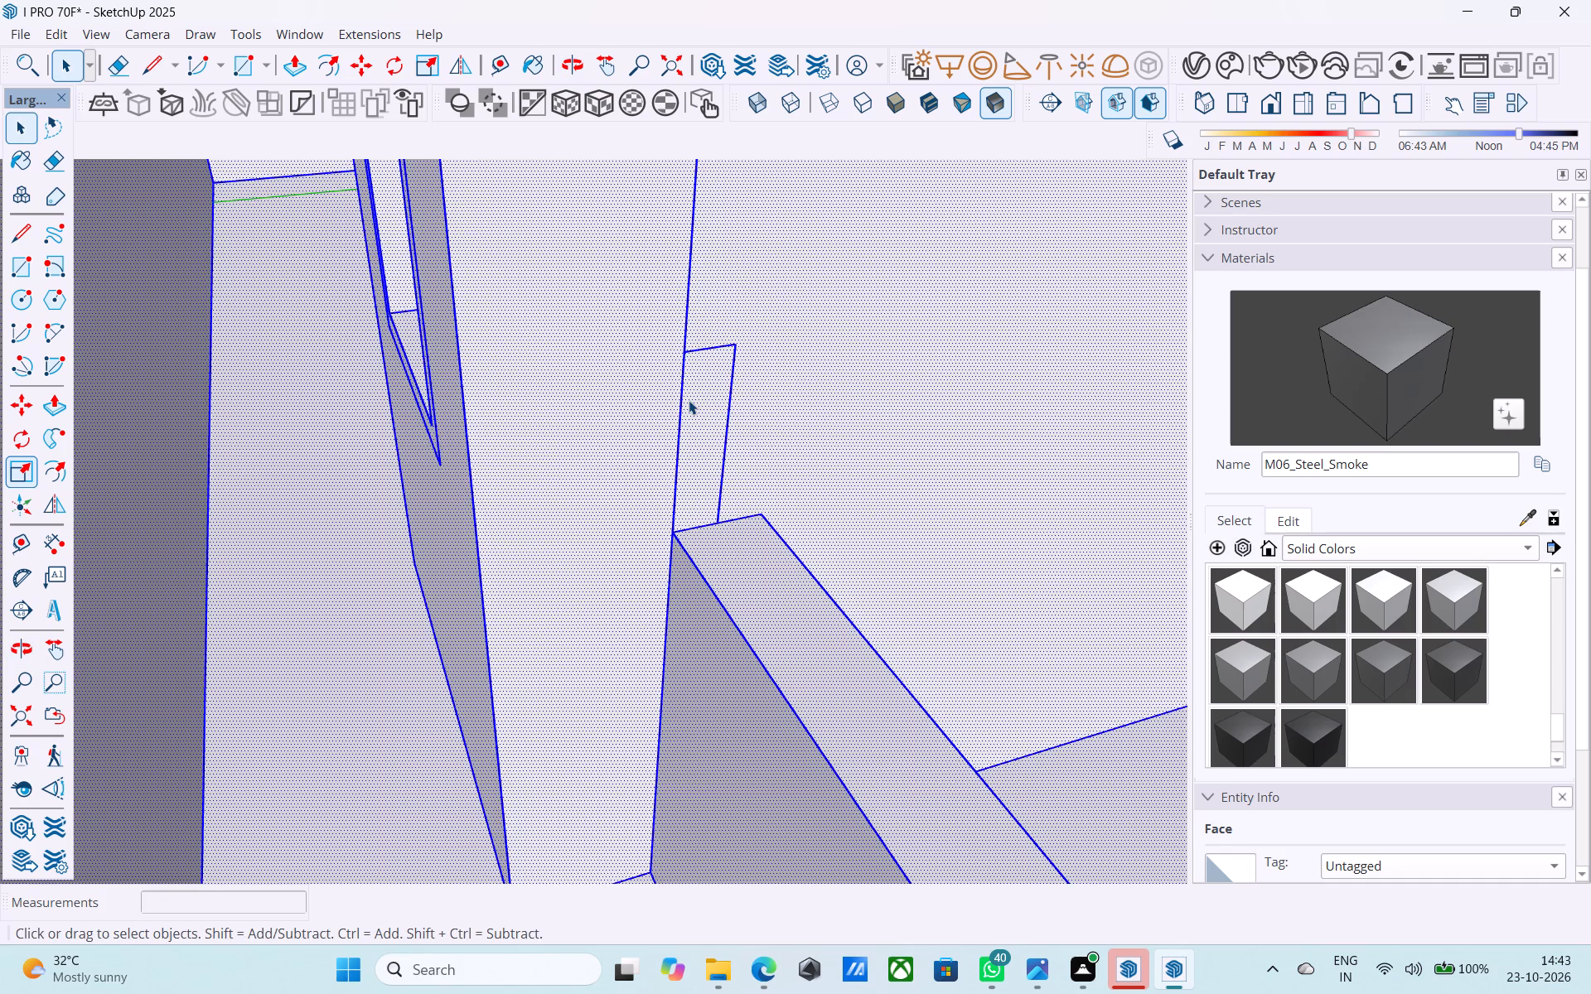
{"action": "scroll", "coordinate": [689, 400], "scroll_direction": "down", "scroll_amount": 6}
{"action": "left_click", "coordinate": [655, 414]}
{"action": "double_click", "coordinate": [704, 418]}
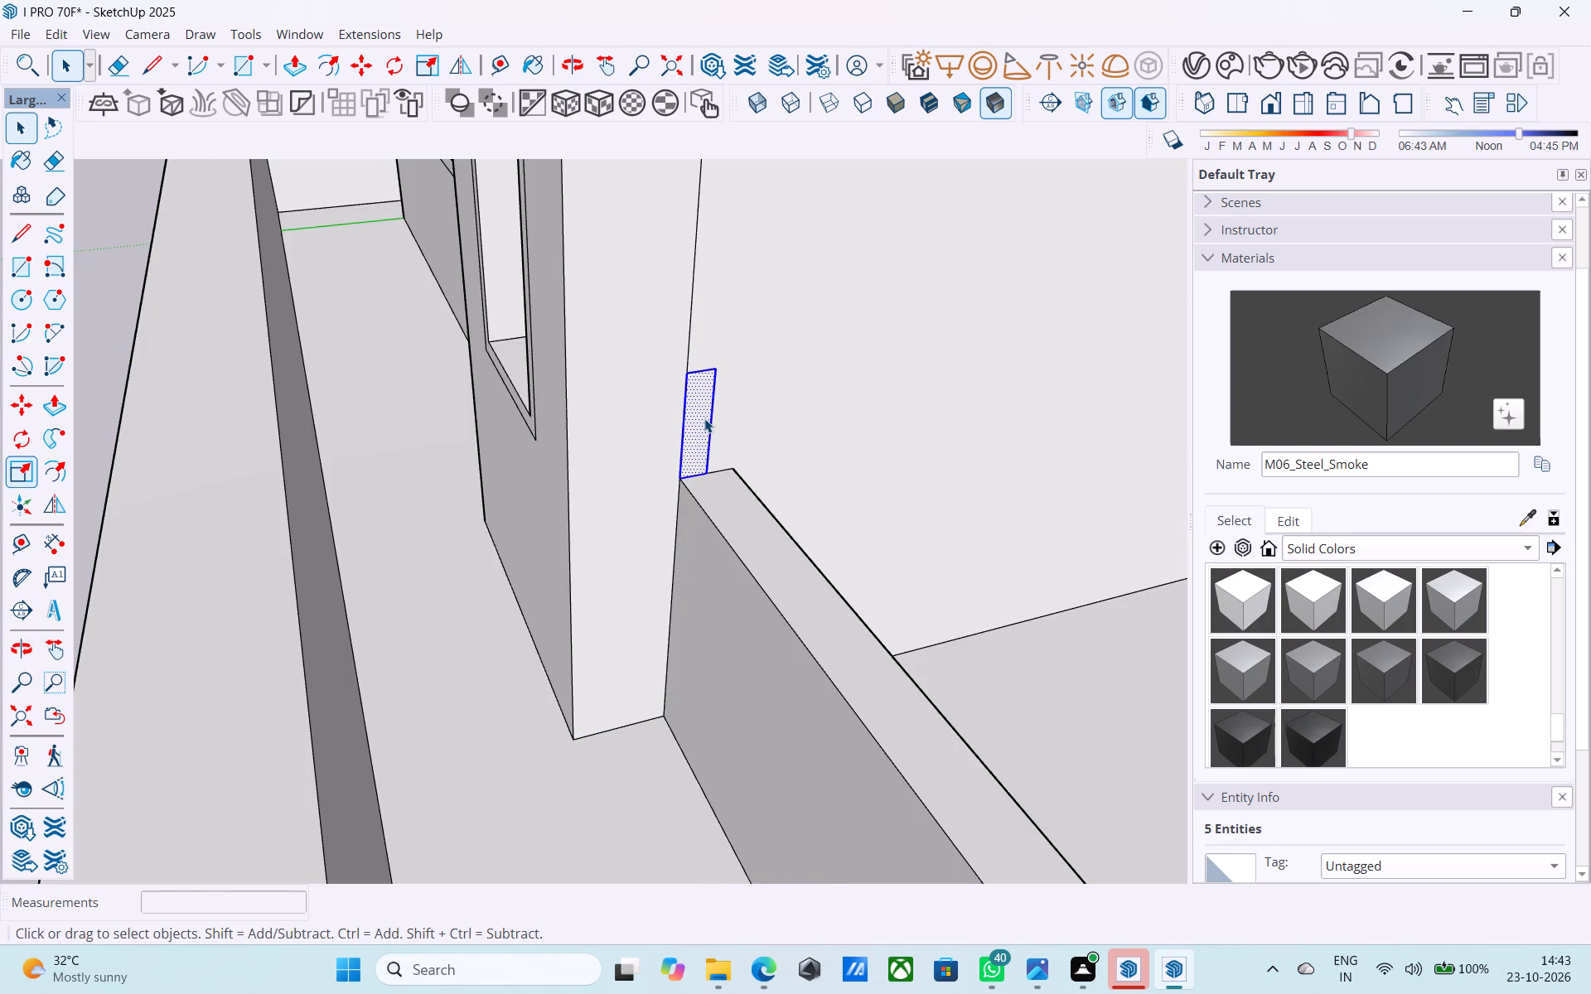
{"action": "right_click", "coordinate": [704, 418]}
{"action": "left_click", "coordinate": [786, 609]}
Convert the grouped rail face into a component with the default definition name, replacing the selection.
{"action": "left_click", "coordinate": [693, 403]}
{"action": "right_click", "coordinate": [693, 403]}
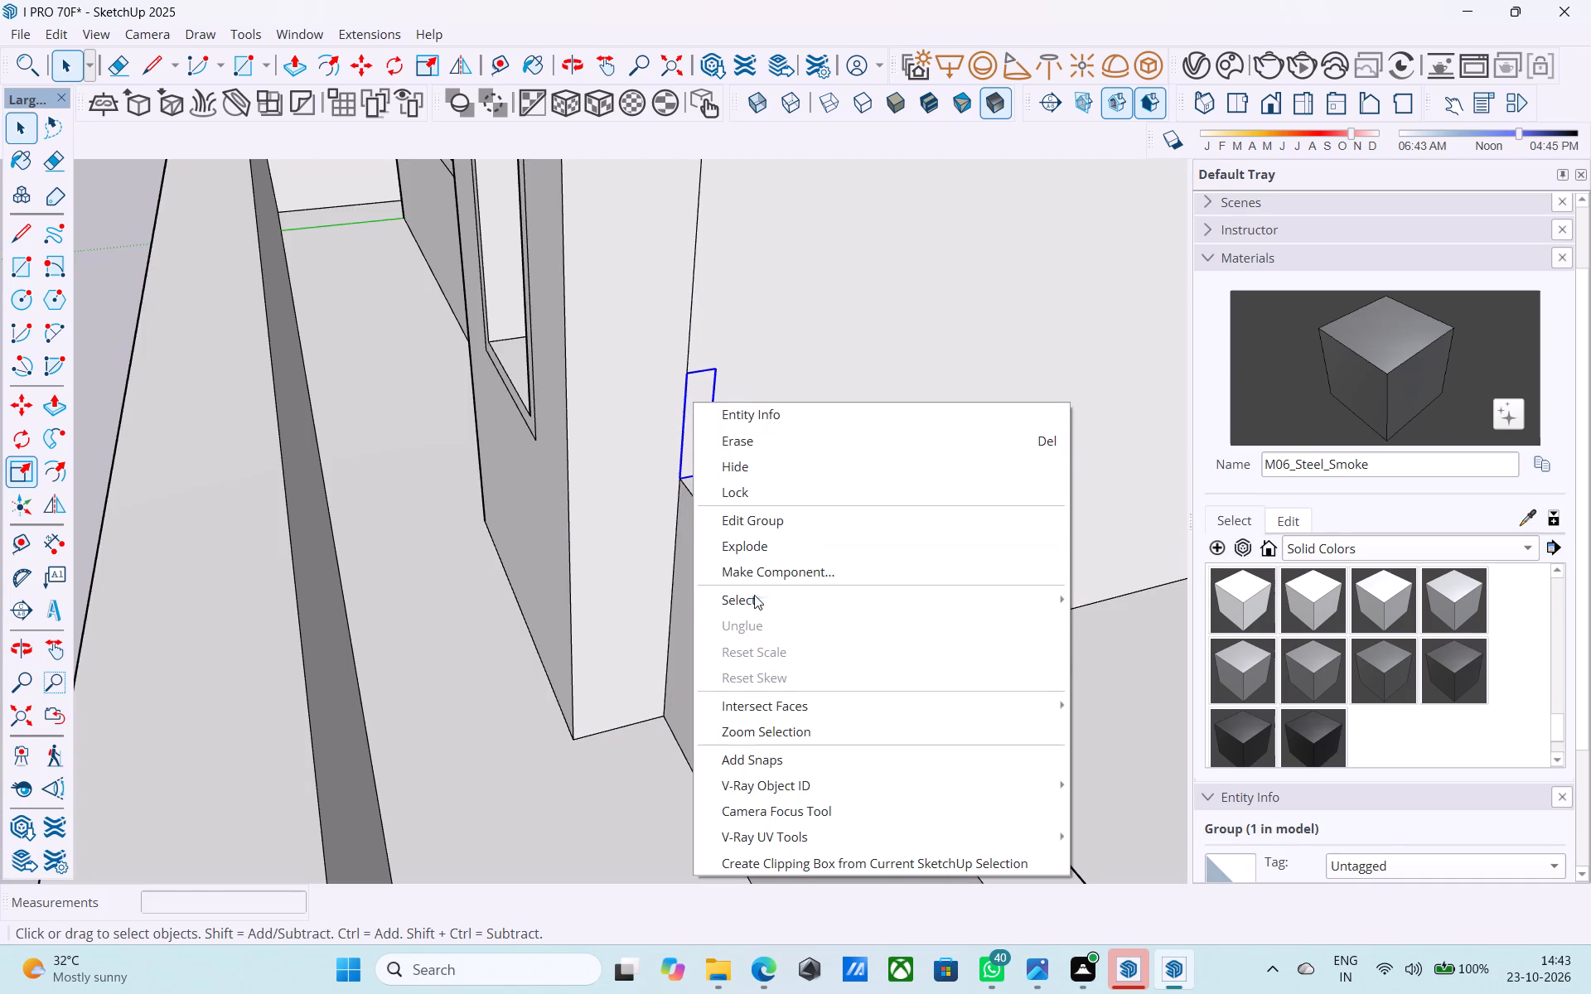
{"action": "left_click", "coordinate": [764, 578]}
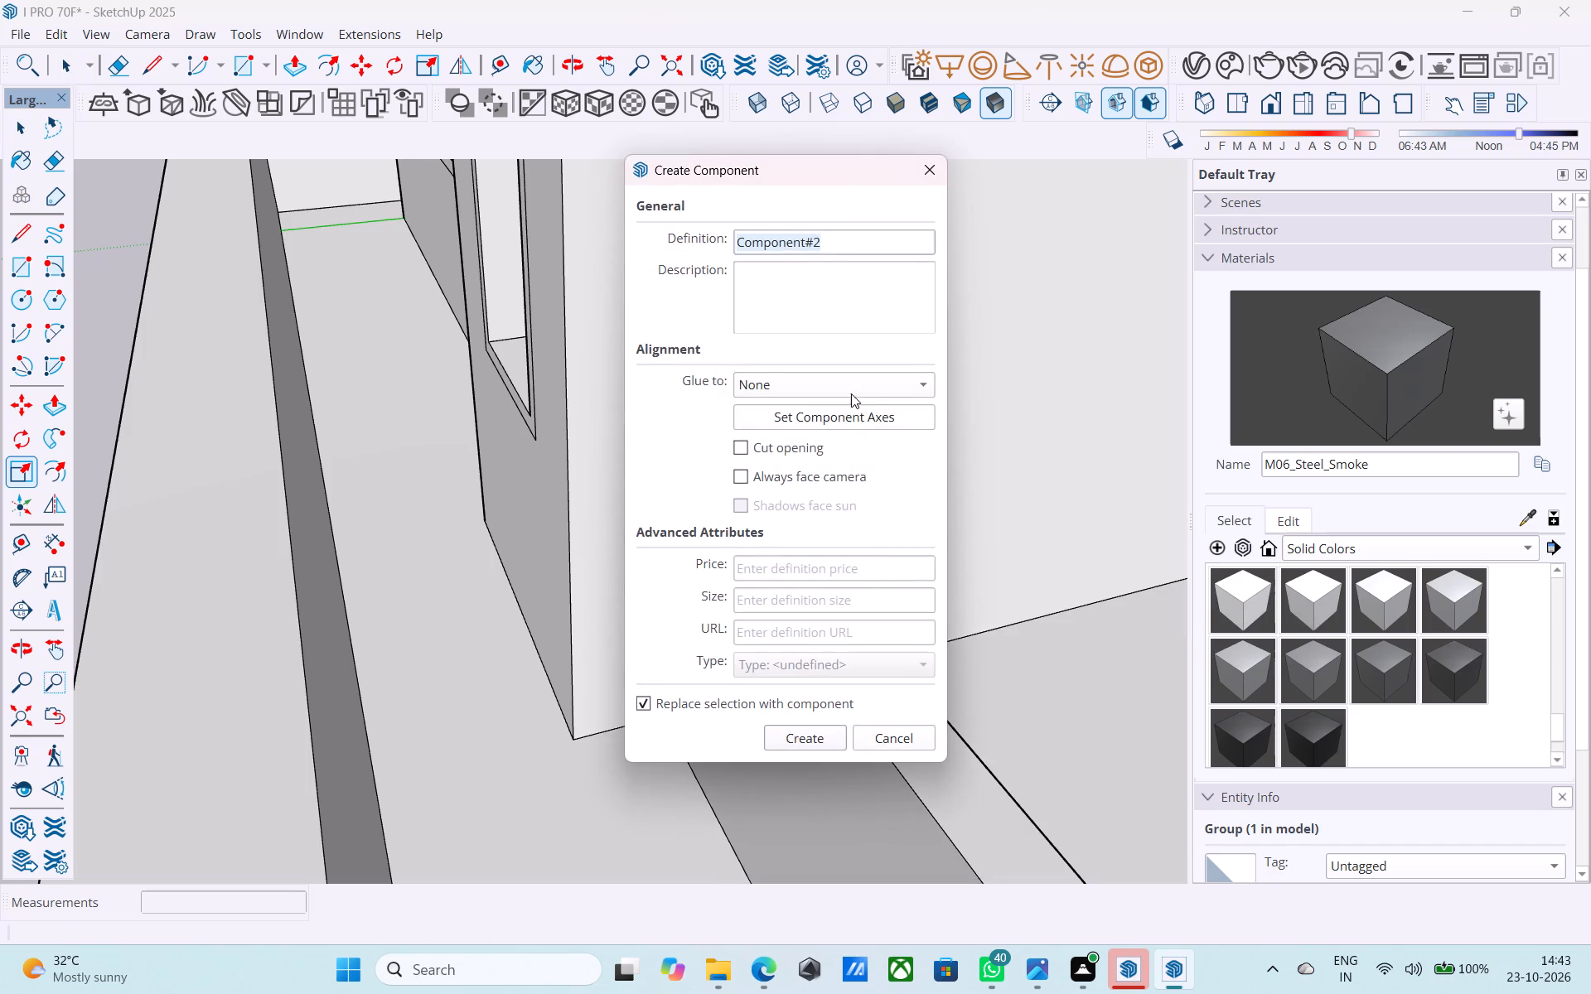
{"action": "left_click", "coordinate": [812, 731]}
{"action": "double_click", "coordinate": [704, 427]}
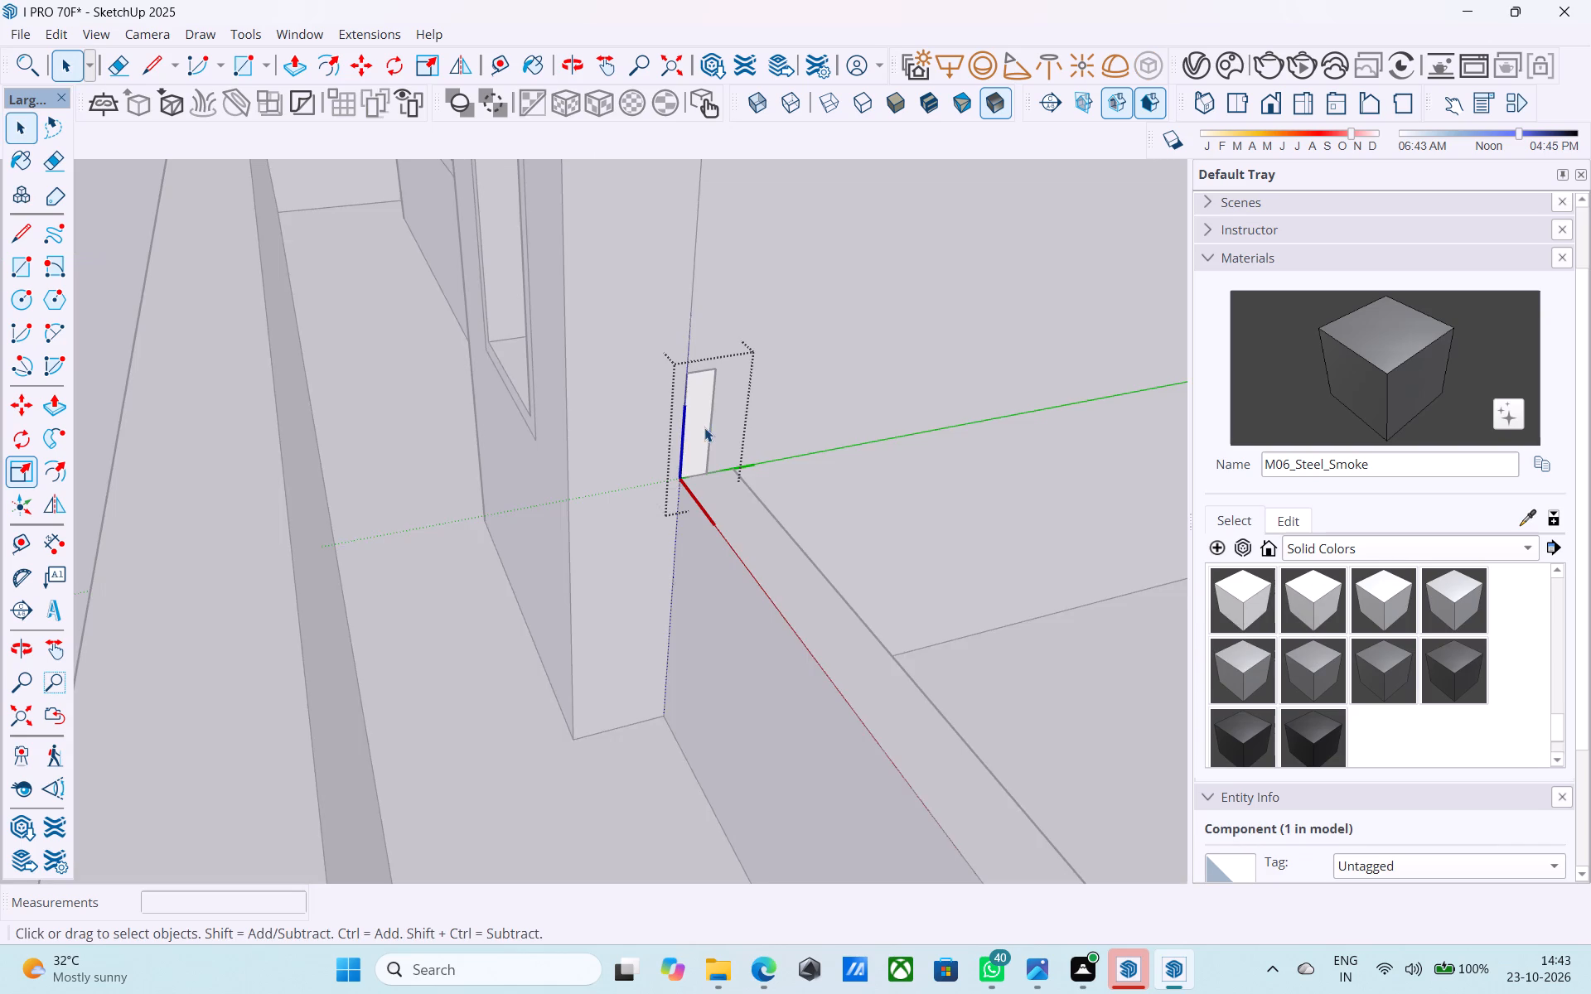
{"action": "scroll", "coordinate": [704, 427], "scroll_direction": "up", "scroll_amount": 1}
{"action": "left_click", "coordinate": [825, 356]}
Copy the rail component straight up from its lower outer corner onto the first- and second-floor side balcony parapet ends.
{"action": "left_click", "coordinate": [694, 415]}
{"action": "key", "text": "m"}
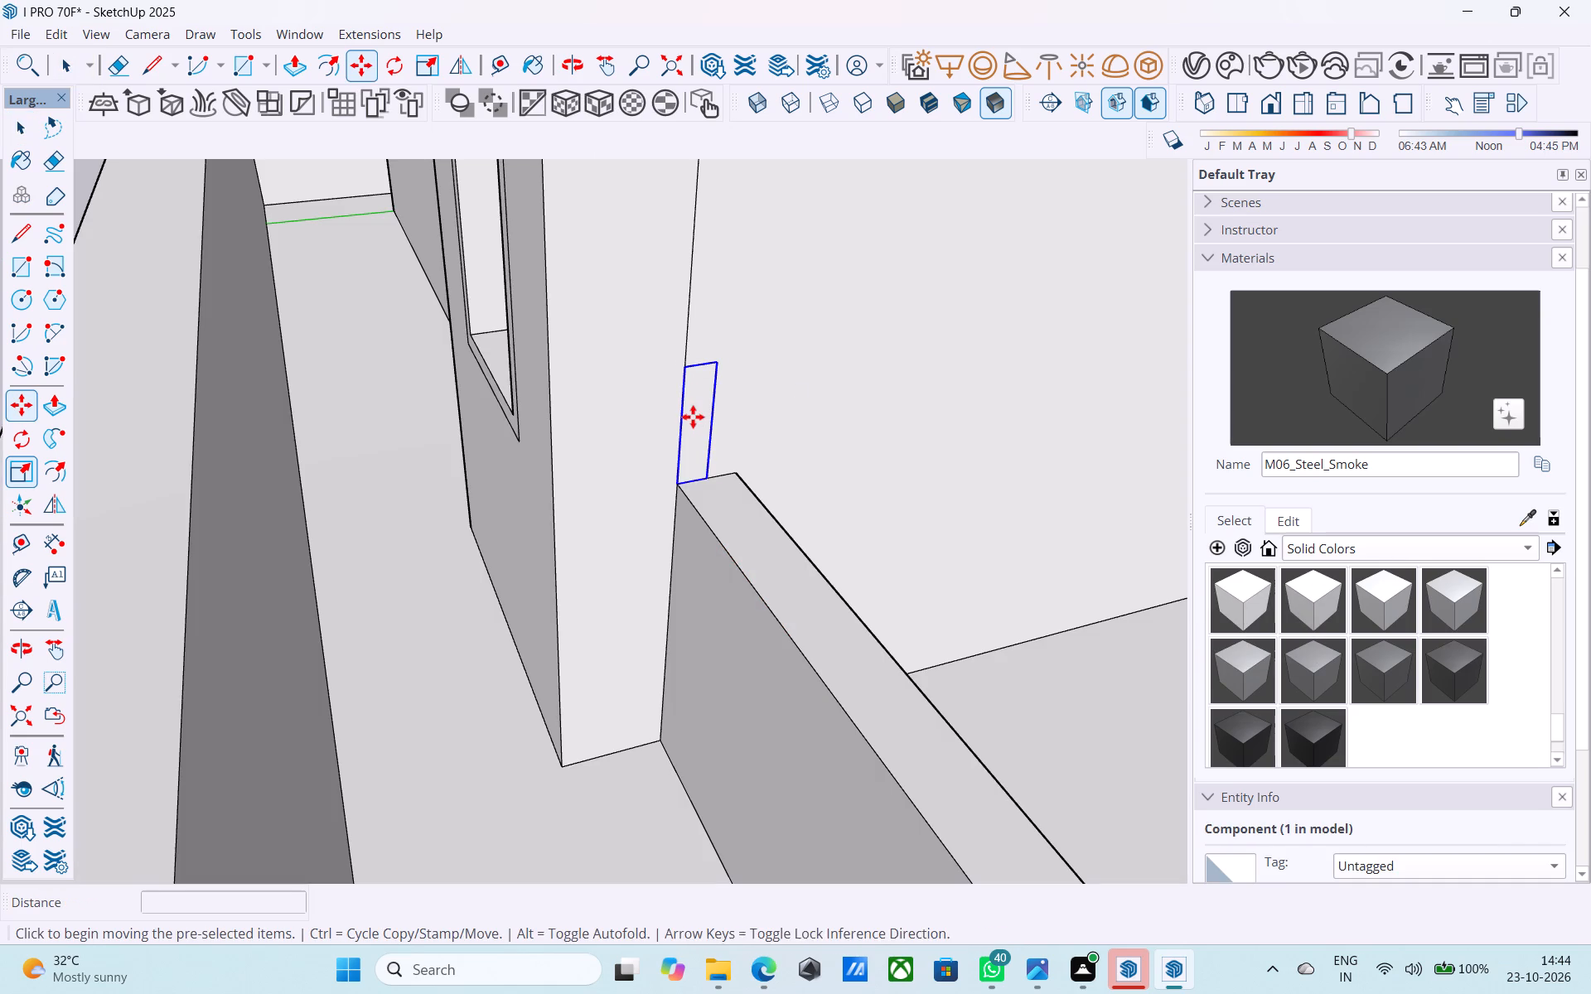
{"action": "left_click", "coordinate": [680, 490]}
{"action": "scroll", "coordinate": [707, 377], "scroll_direction": "down", "scroll_amount": 5}
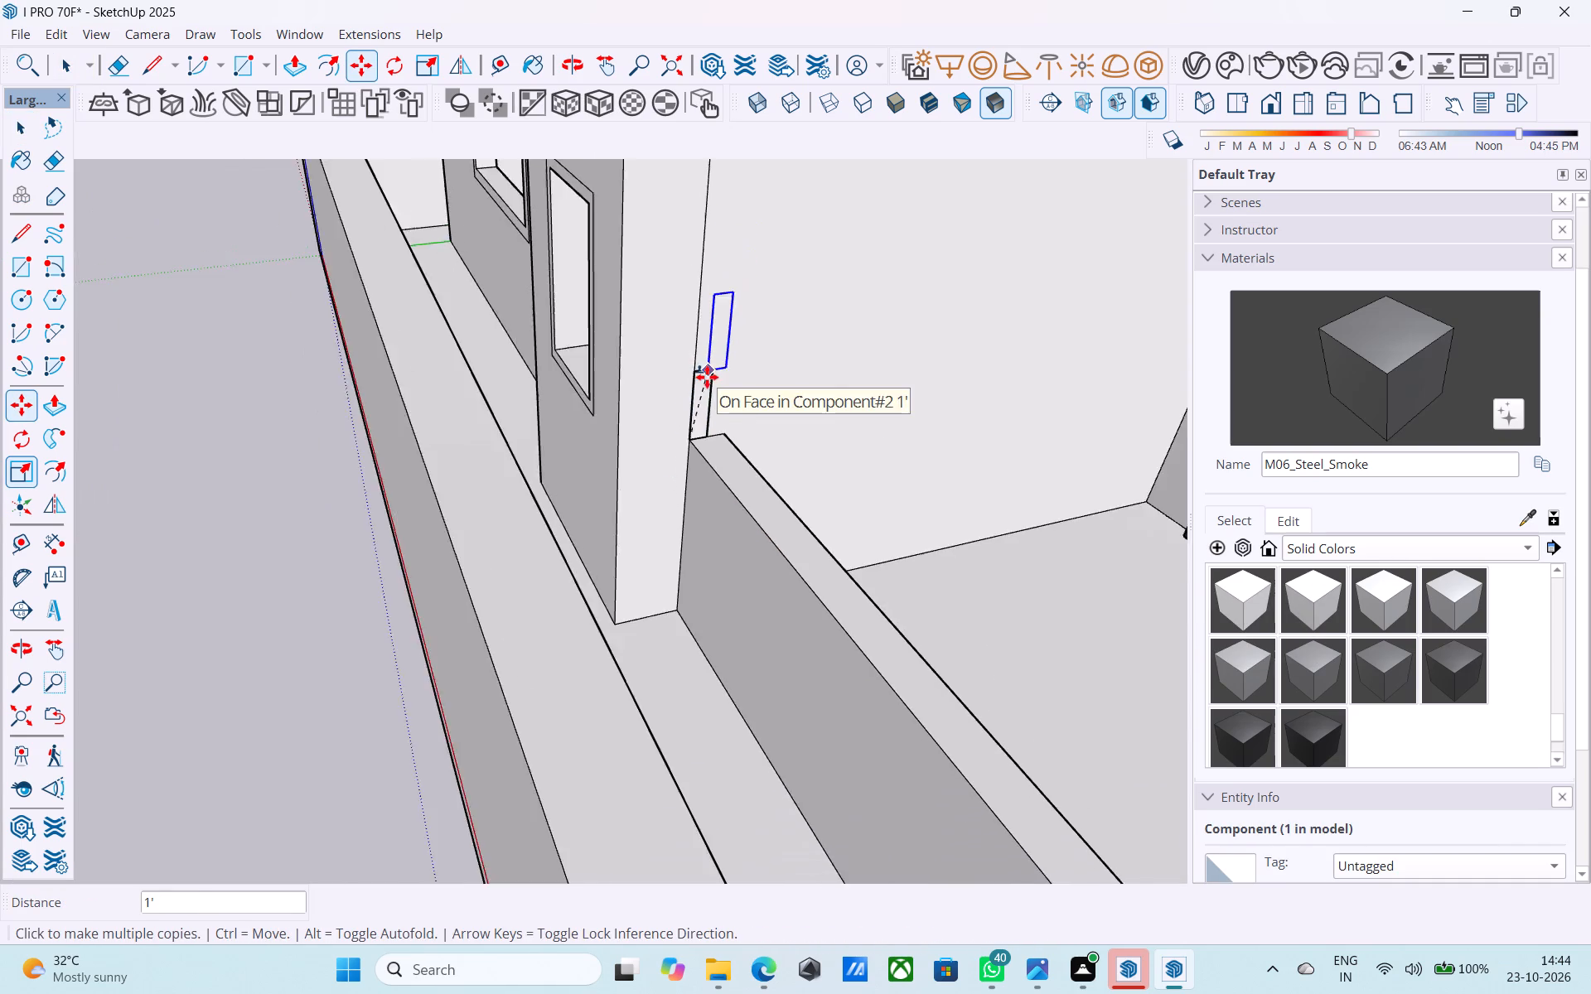
{"action": "scroll", "coordinate": [707, 377], "scroll_direction": "down", "scroll_amount": 6}
{"action": "middle_click_drag", "start_coordinate": [707, 376], "coordinate": [649, 915], "text": "shift"}
{"action": "scroll", "coordinate": [665, 726], "scroll_direction": "up", "scroll_amount": 9}
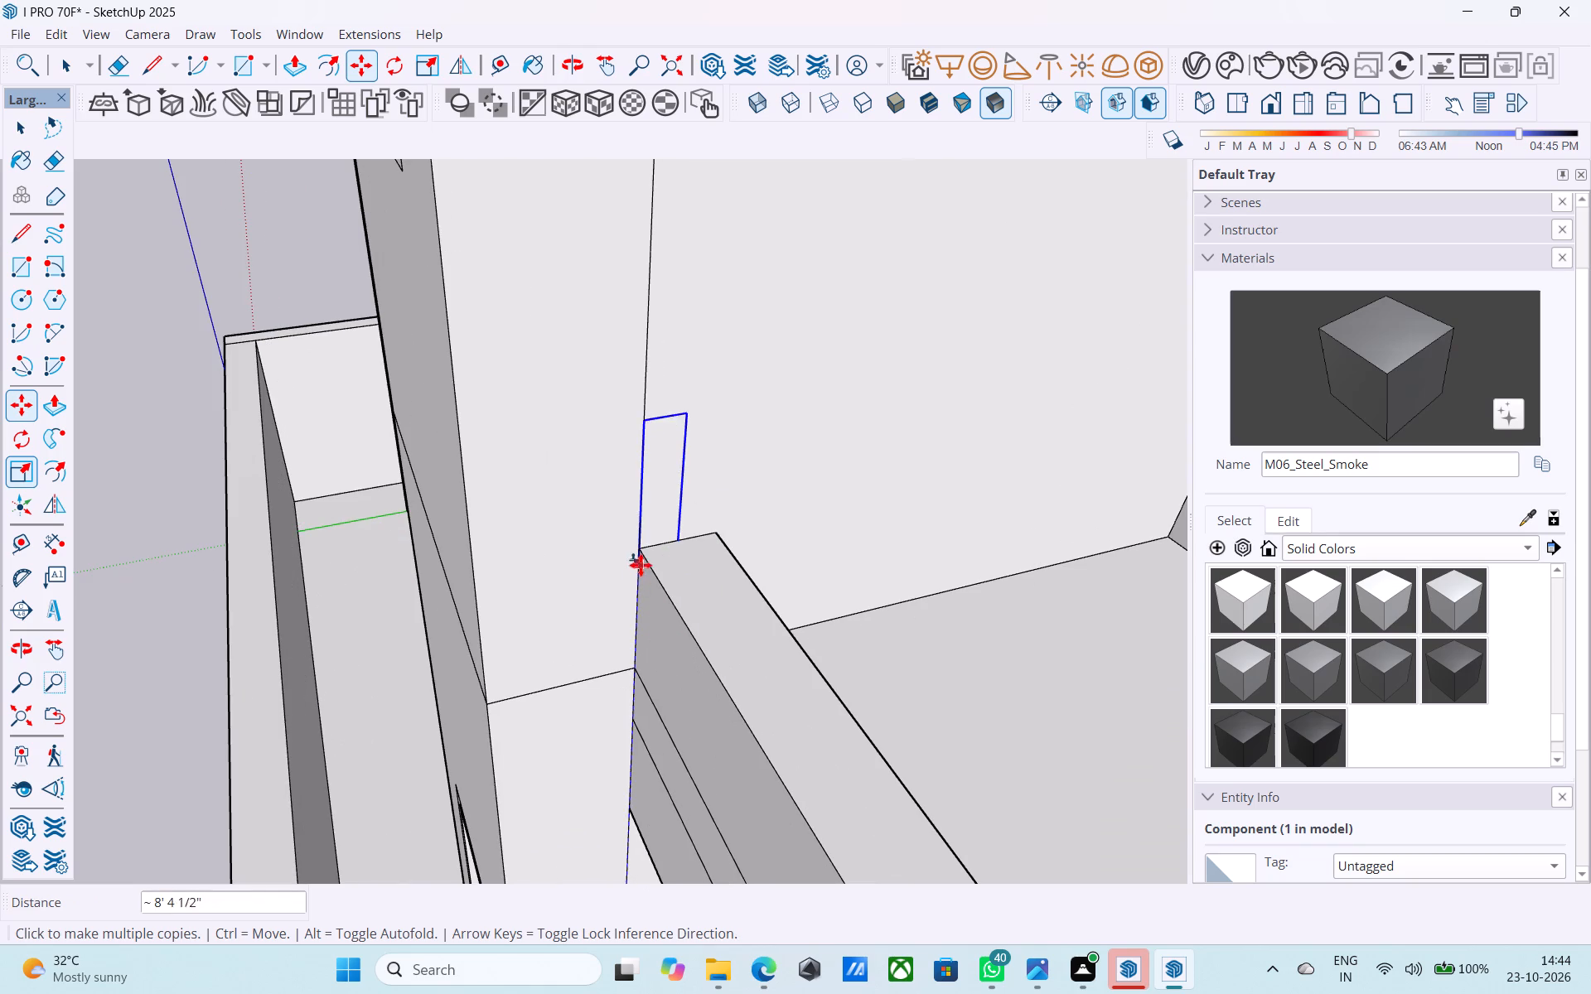
{"action": "left_click", "coordinate": [643, 545]}
{"action": "scroll", "coordinate": [664, 365], "scroll_direction": "down", "scroll_amount": 5}
{"action": "middle_click_drag", "start_coordinate": [668, 402], "coordinate": [570, 932], "text": "shift"}
{"action": "scroll", "coordinate": [587, 860], "scroll_direction": "down", "scroll_amount": 10}
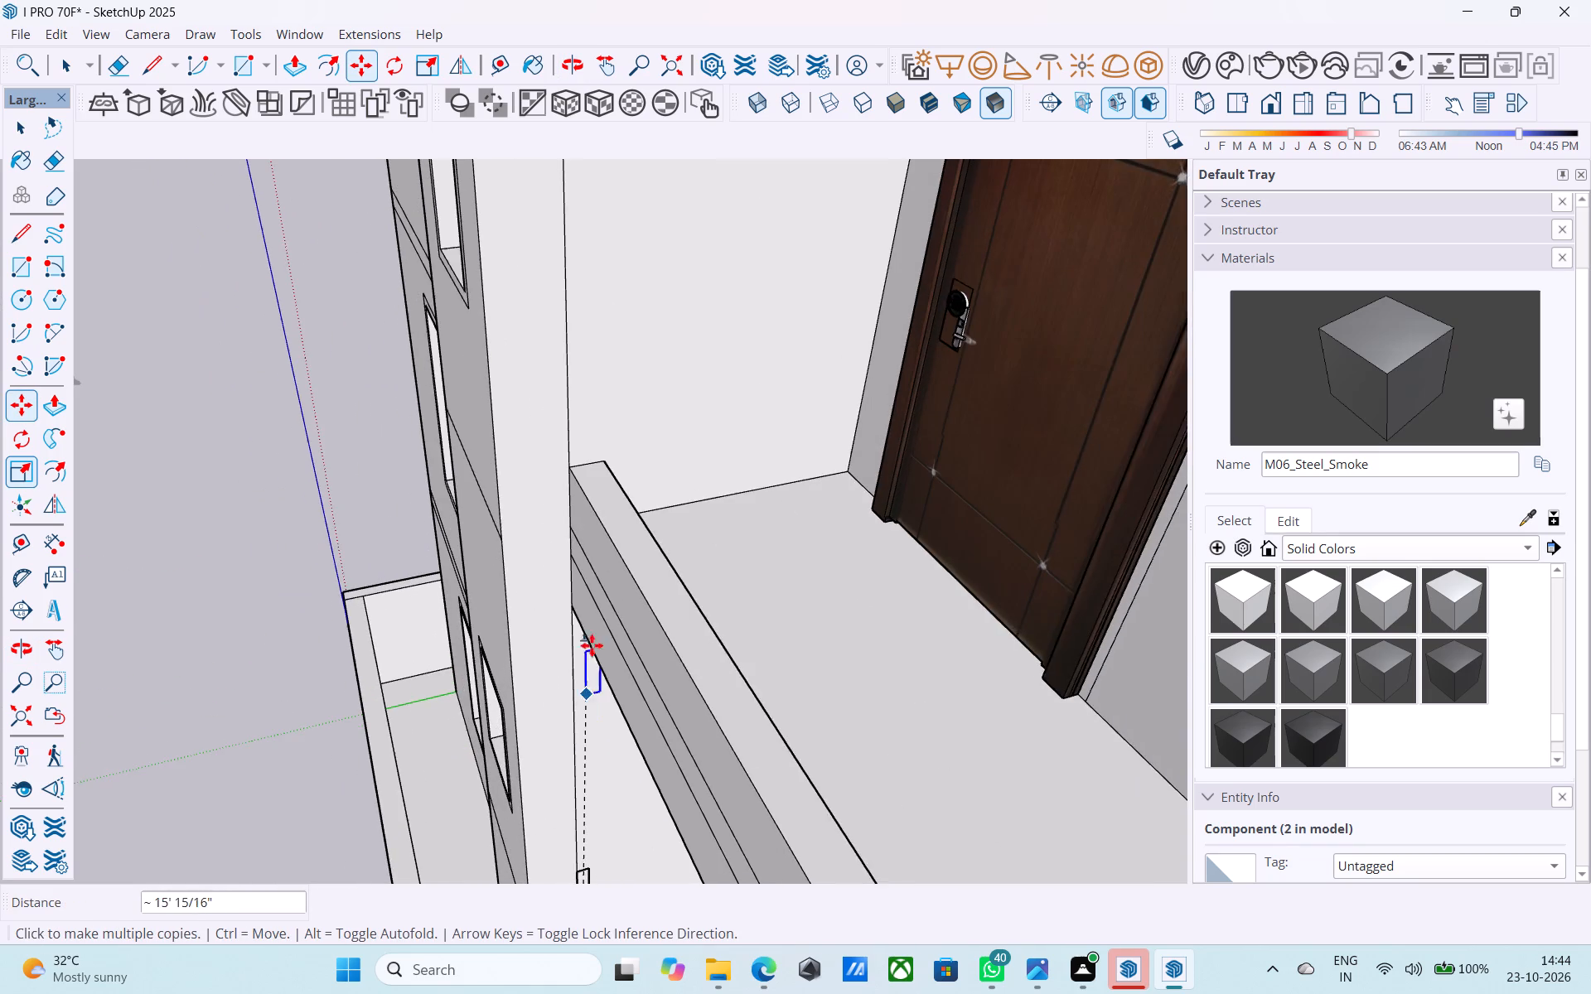
{"action": "scroll", "coordinate": [566, 514], "scroll_direction": "up", "scroll_amount": 1}
{"action": "left_click", "coordinate": [573, 461]}
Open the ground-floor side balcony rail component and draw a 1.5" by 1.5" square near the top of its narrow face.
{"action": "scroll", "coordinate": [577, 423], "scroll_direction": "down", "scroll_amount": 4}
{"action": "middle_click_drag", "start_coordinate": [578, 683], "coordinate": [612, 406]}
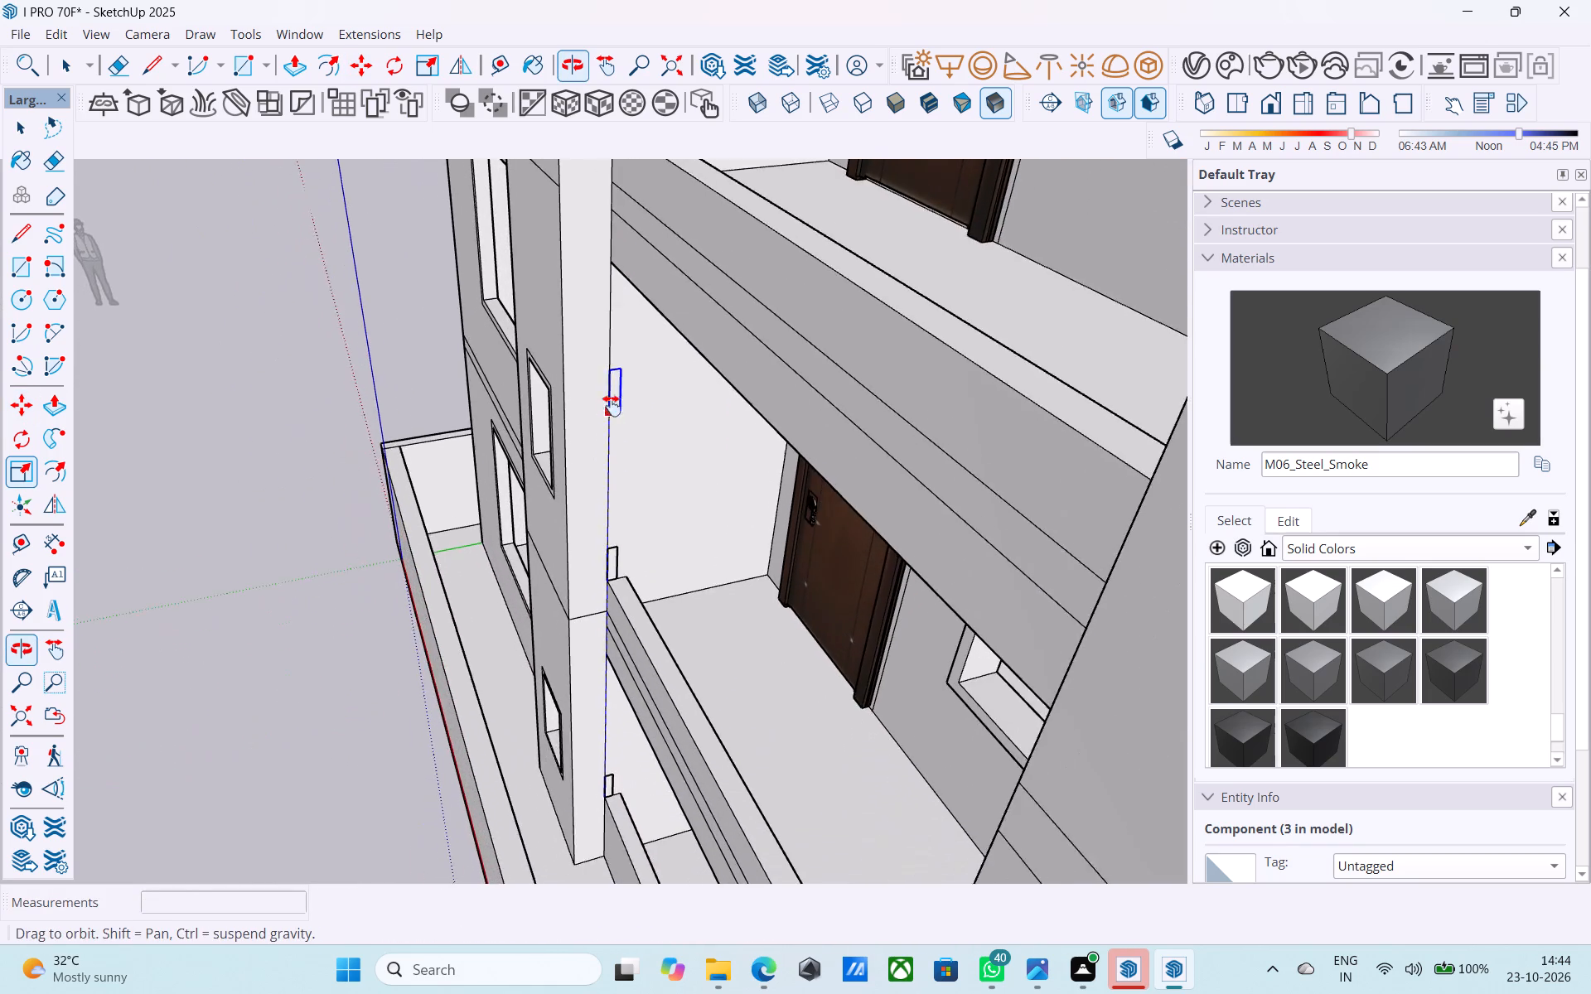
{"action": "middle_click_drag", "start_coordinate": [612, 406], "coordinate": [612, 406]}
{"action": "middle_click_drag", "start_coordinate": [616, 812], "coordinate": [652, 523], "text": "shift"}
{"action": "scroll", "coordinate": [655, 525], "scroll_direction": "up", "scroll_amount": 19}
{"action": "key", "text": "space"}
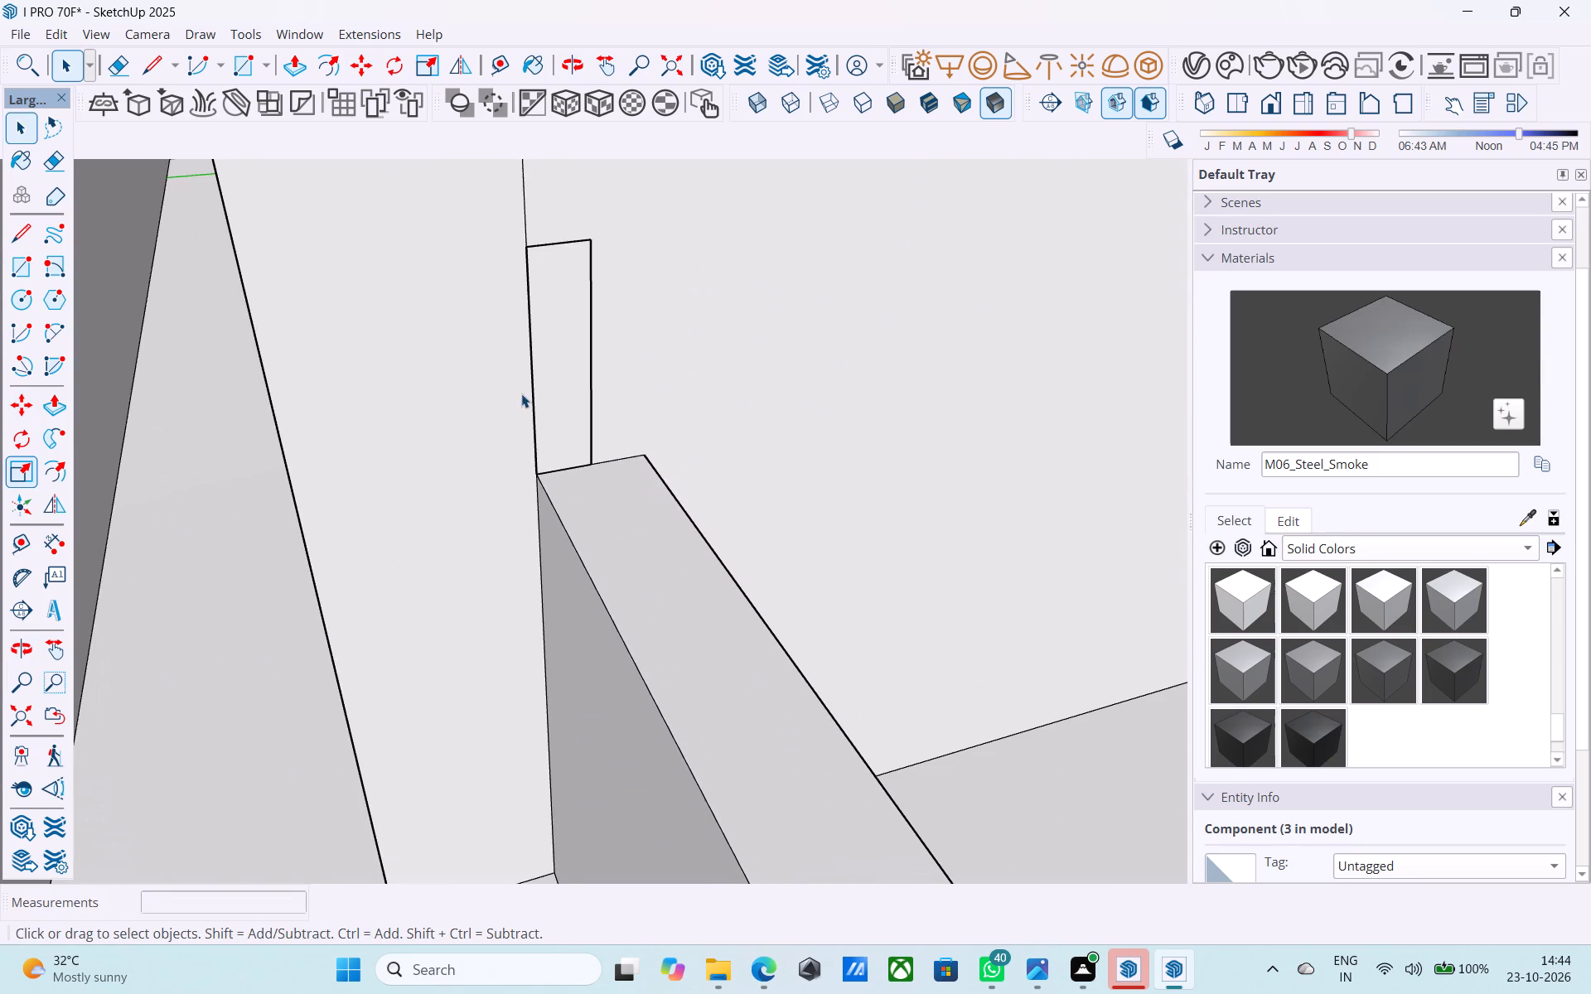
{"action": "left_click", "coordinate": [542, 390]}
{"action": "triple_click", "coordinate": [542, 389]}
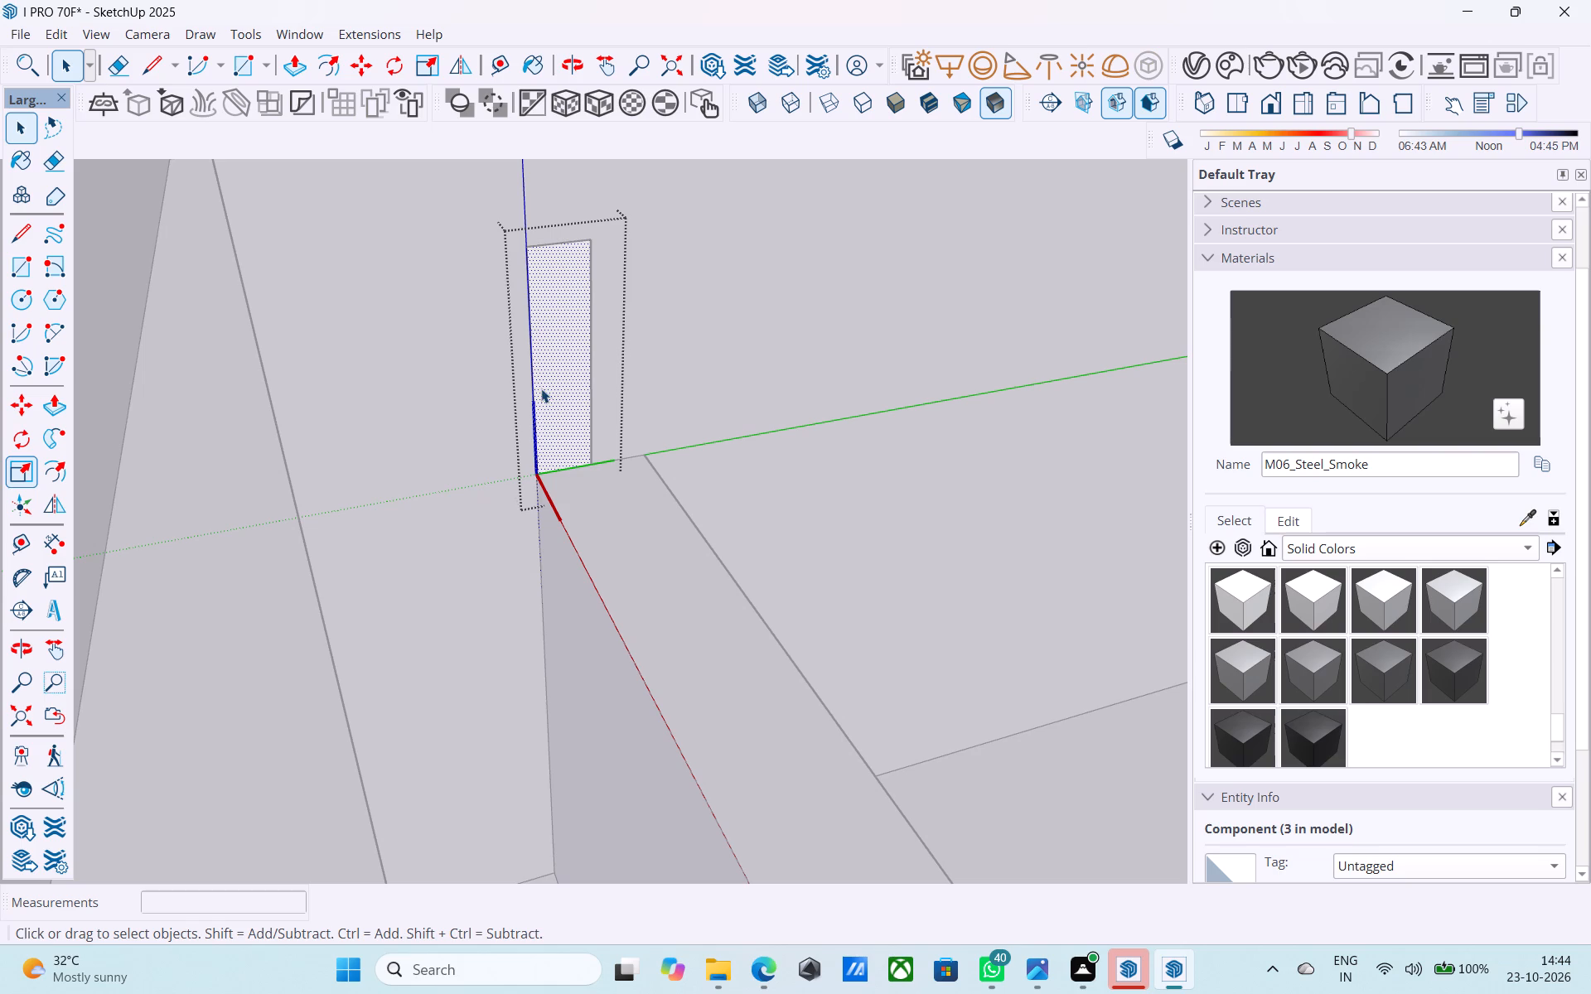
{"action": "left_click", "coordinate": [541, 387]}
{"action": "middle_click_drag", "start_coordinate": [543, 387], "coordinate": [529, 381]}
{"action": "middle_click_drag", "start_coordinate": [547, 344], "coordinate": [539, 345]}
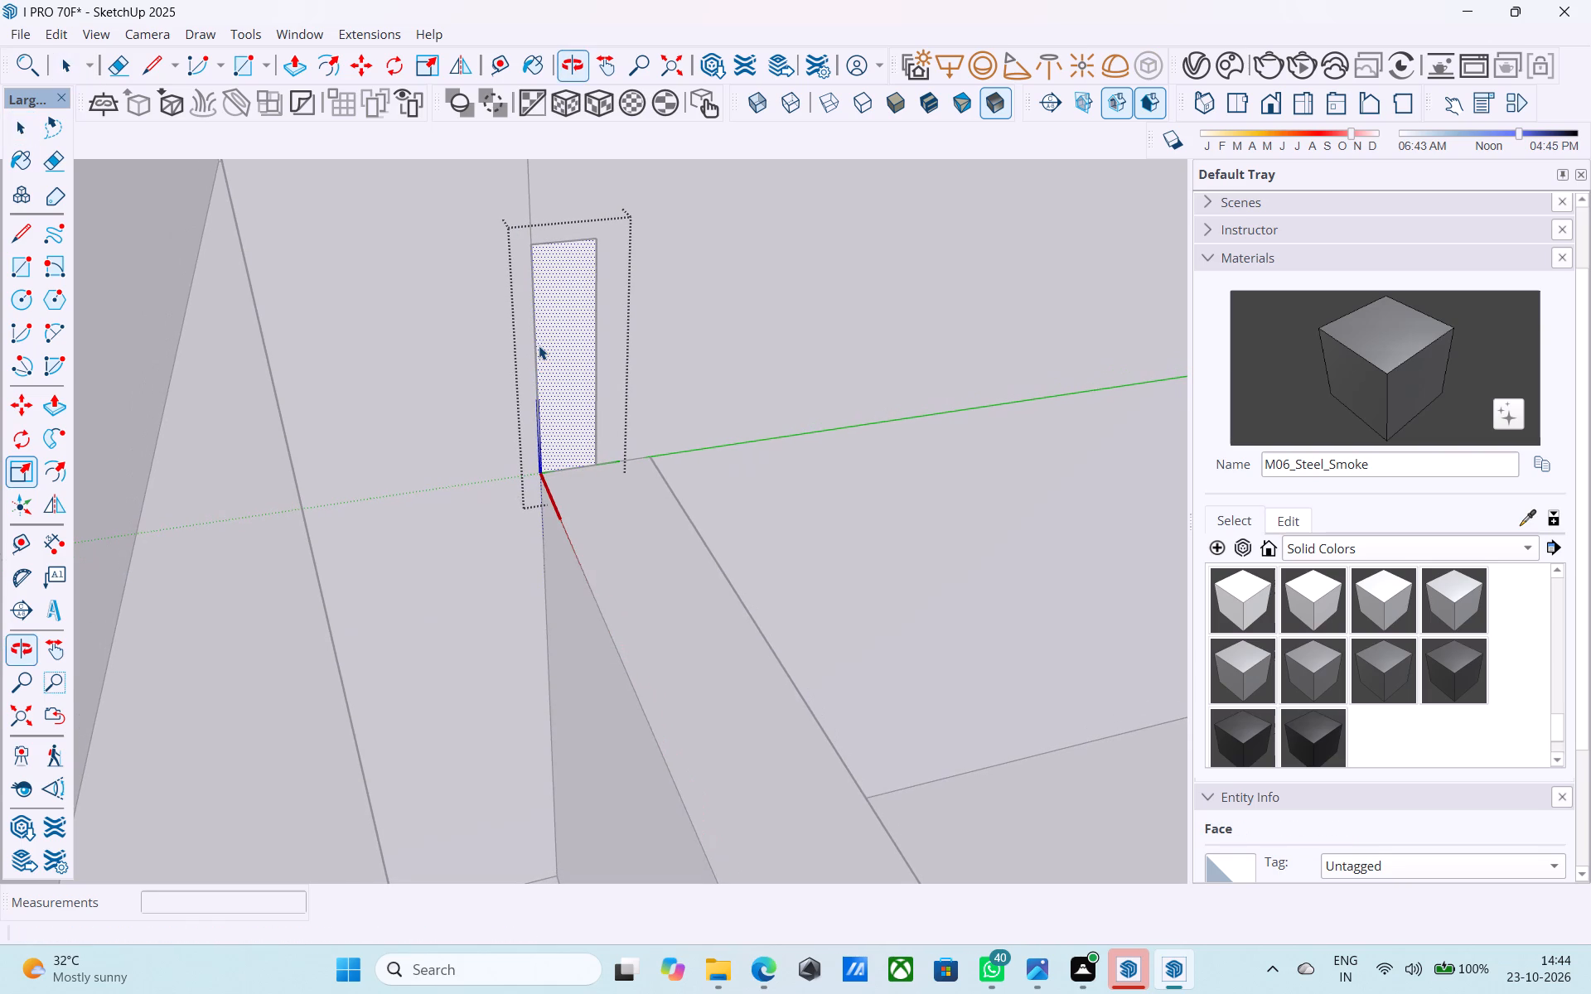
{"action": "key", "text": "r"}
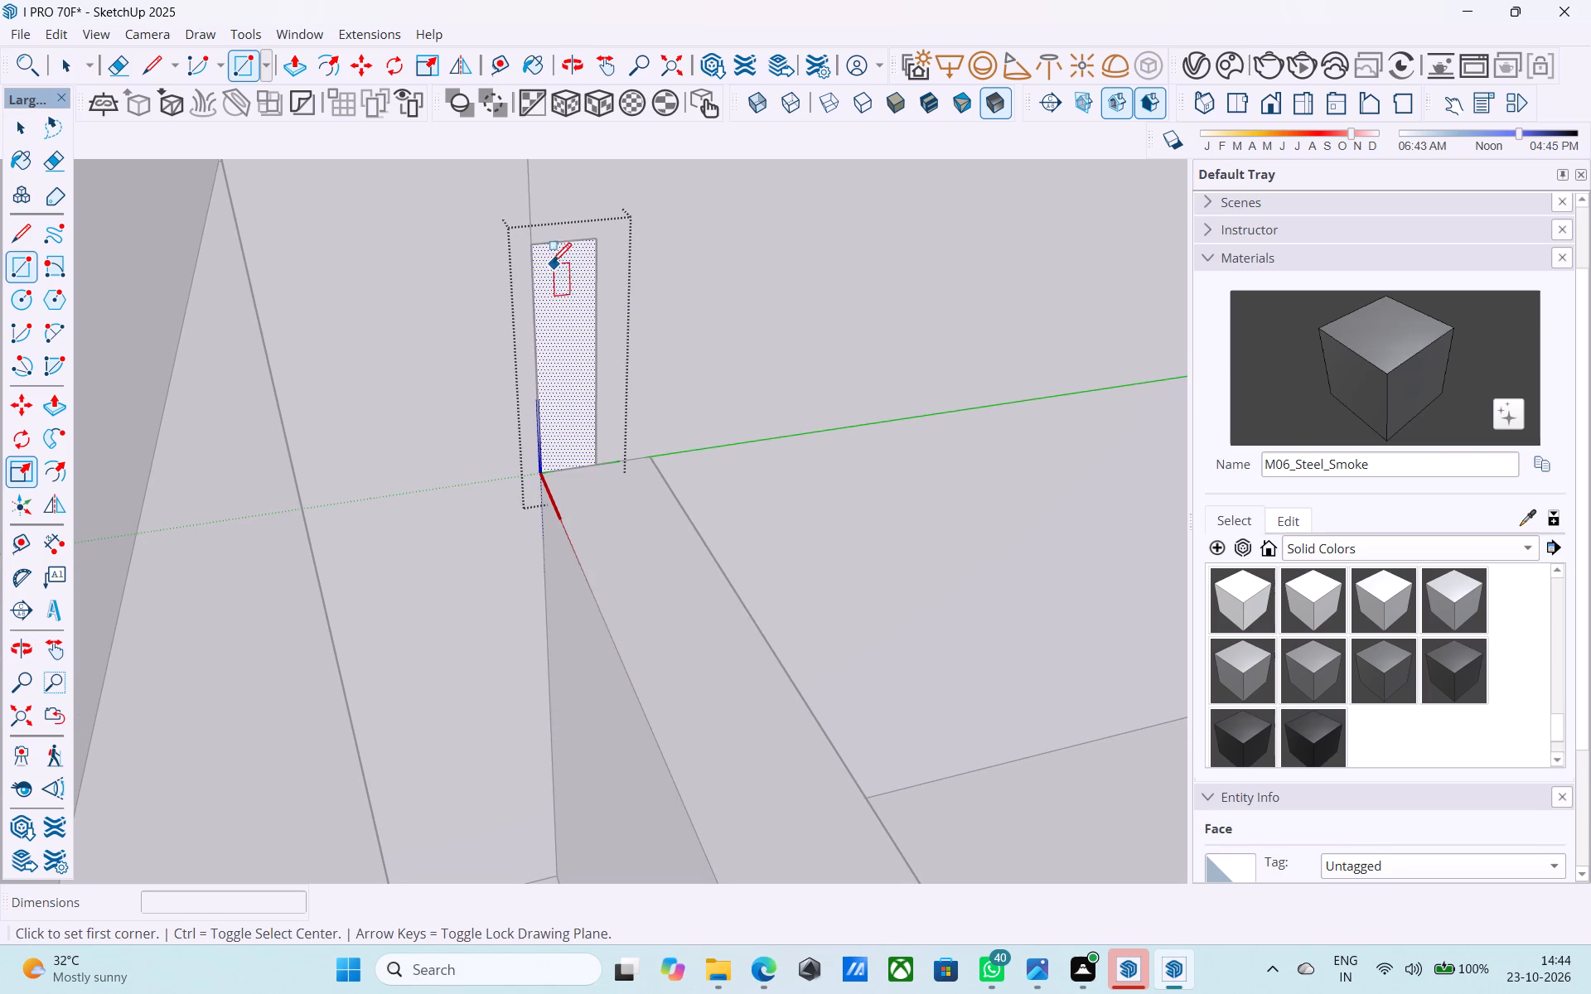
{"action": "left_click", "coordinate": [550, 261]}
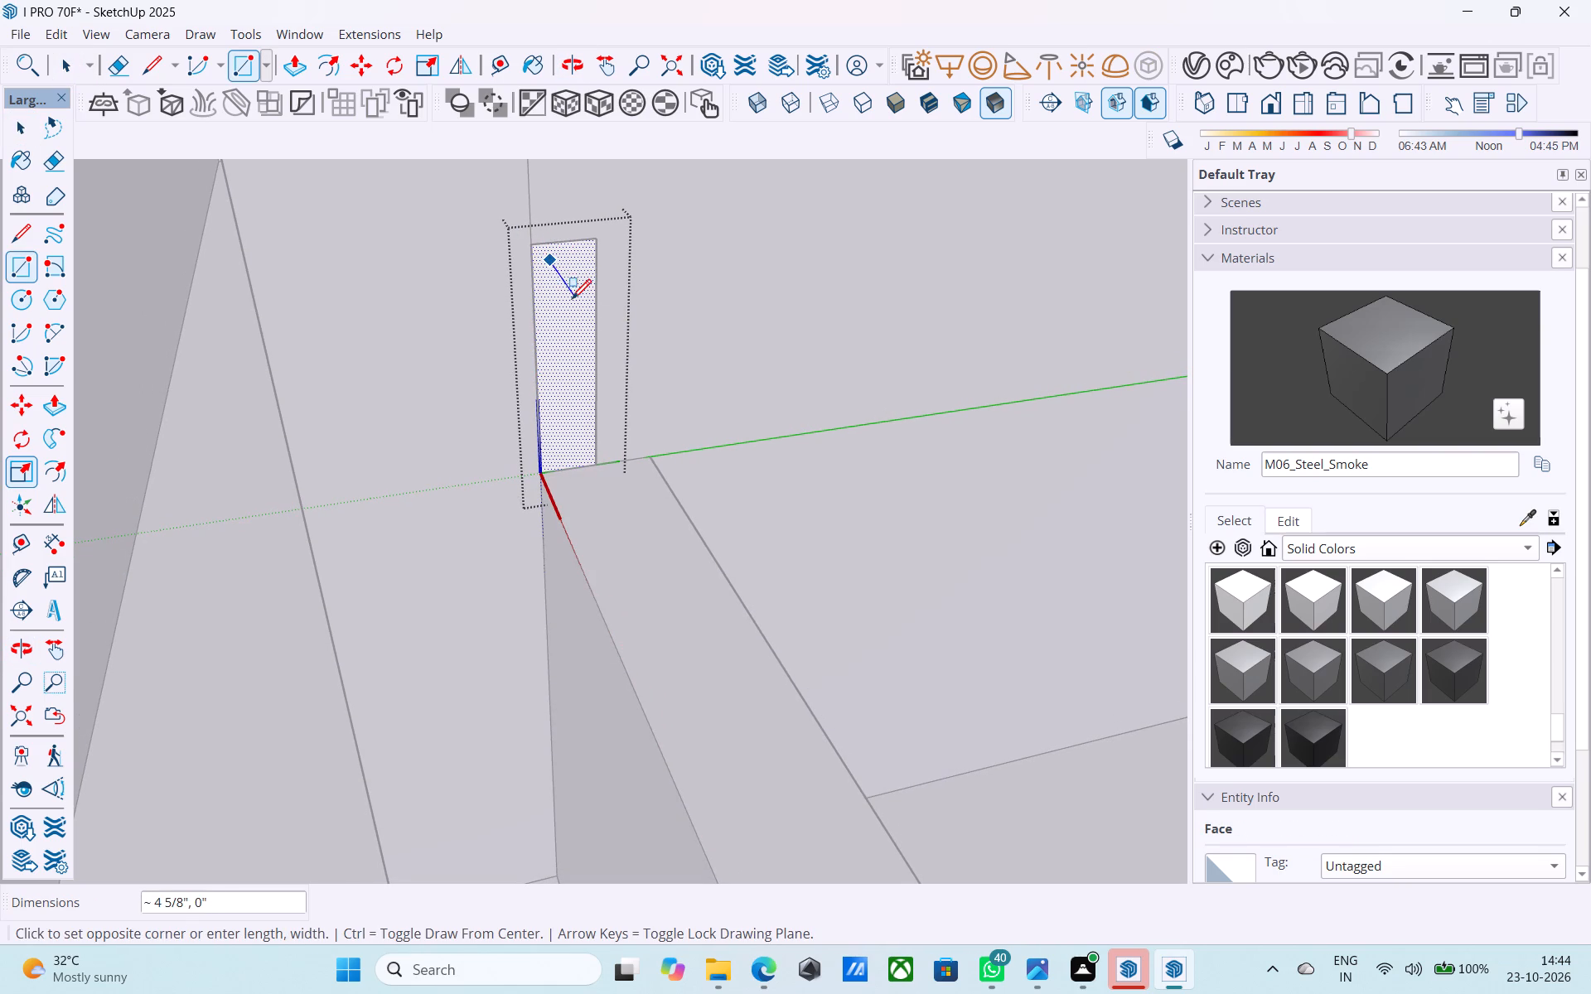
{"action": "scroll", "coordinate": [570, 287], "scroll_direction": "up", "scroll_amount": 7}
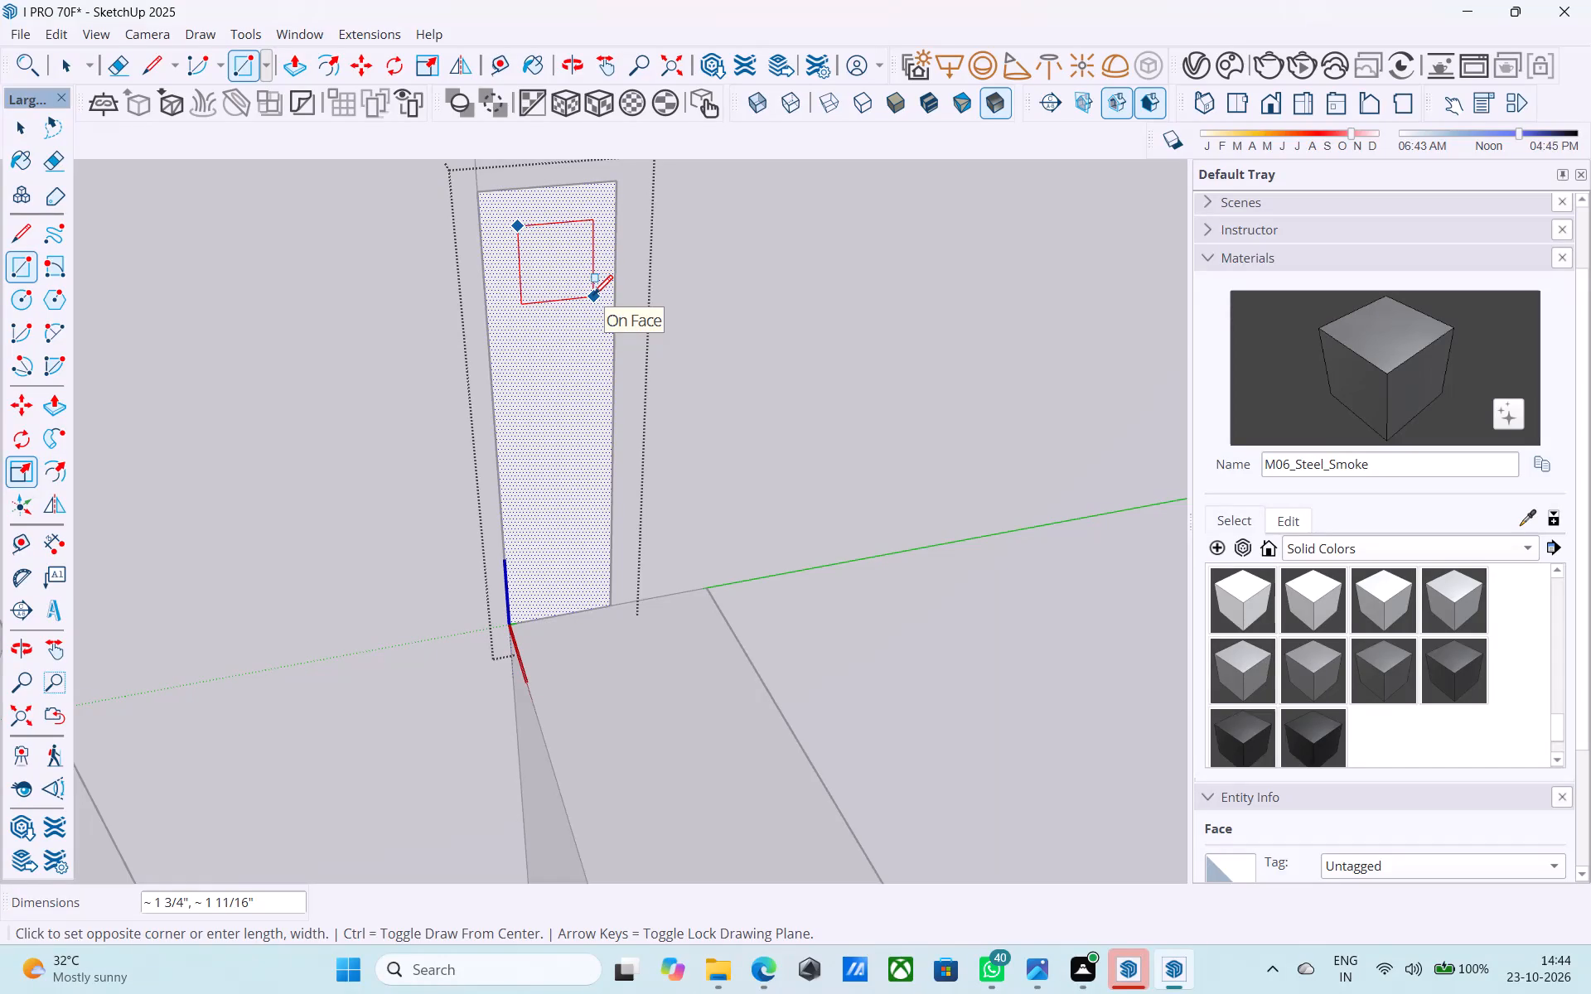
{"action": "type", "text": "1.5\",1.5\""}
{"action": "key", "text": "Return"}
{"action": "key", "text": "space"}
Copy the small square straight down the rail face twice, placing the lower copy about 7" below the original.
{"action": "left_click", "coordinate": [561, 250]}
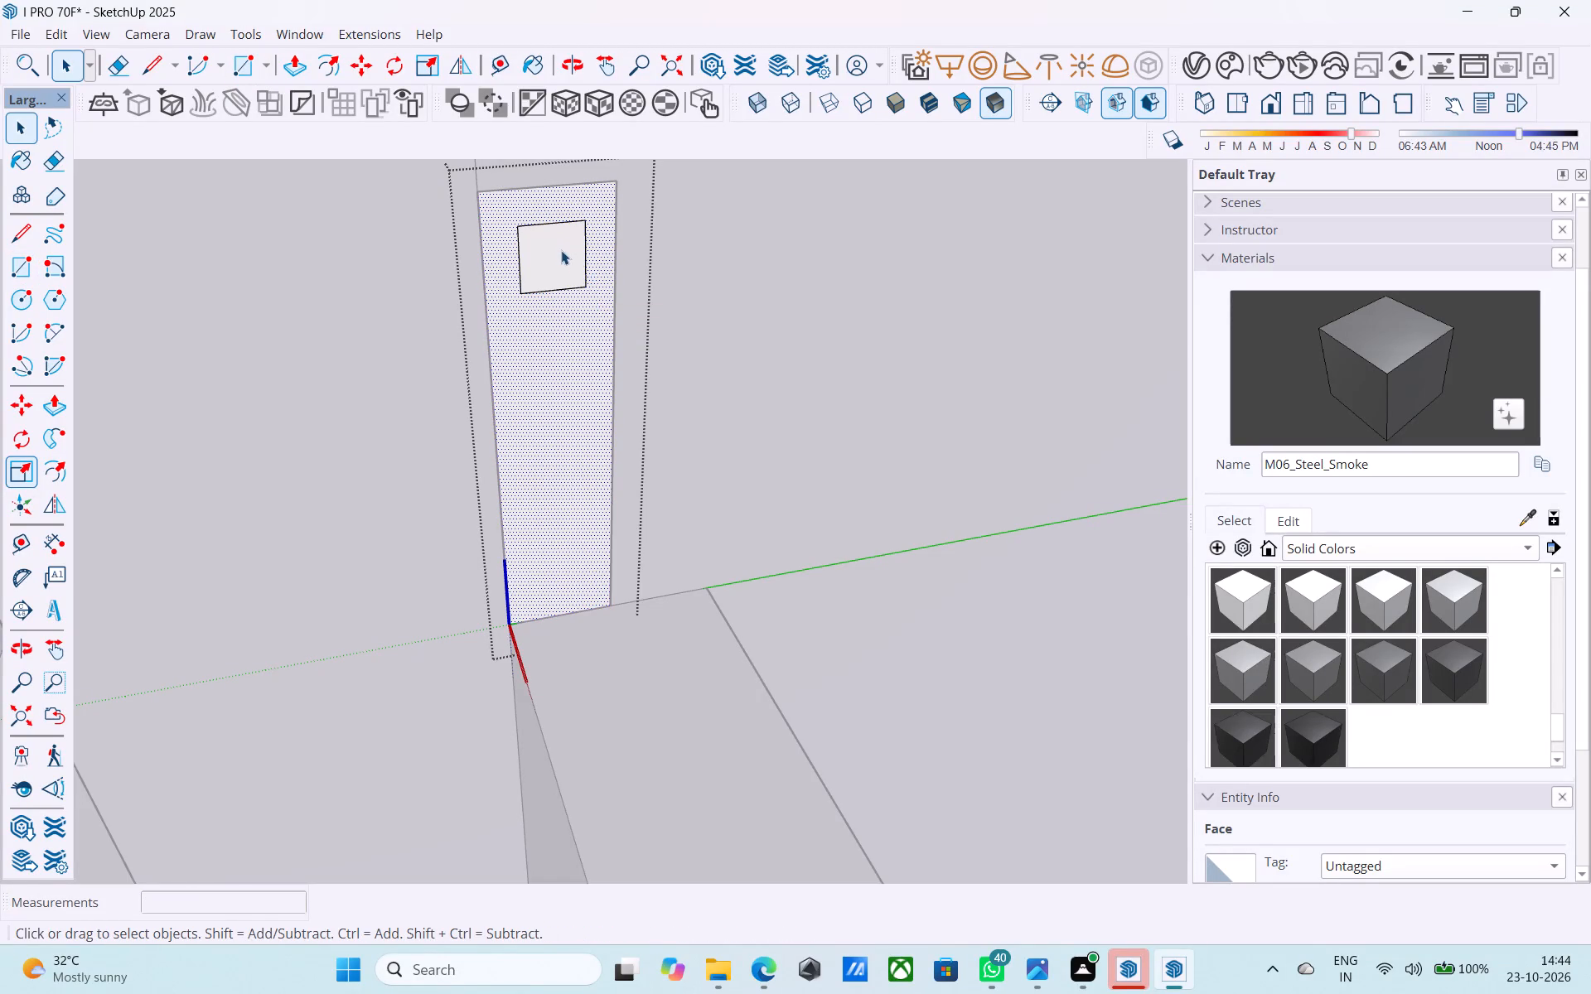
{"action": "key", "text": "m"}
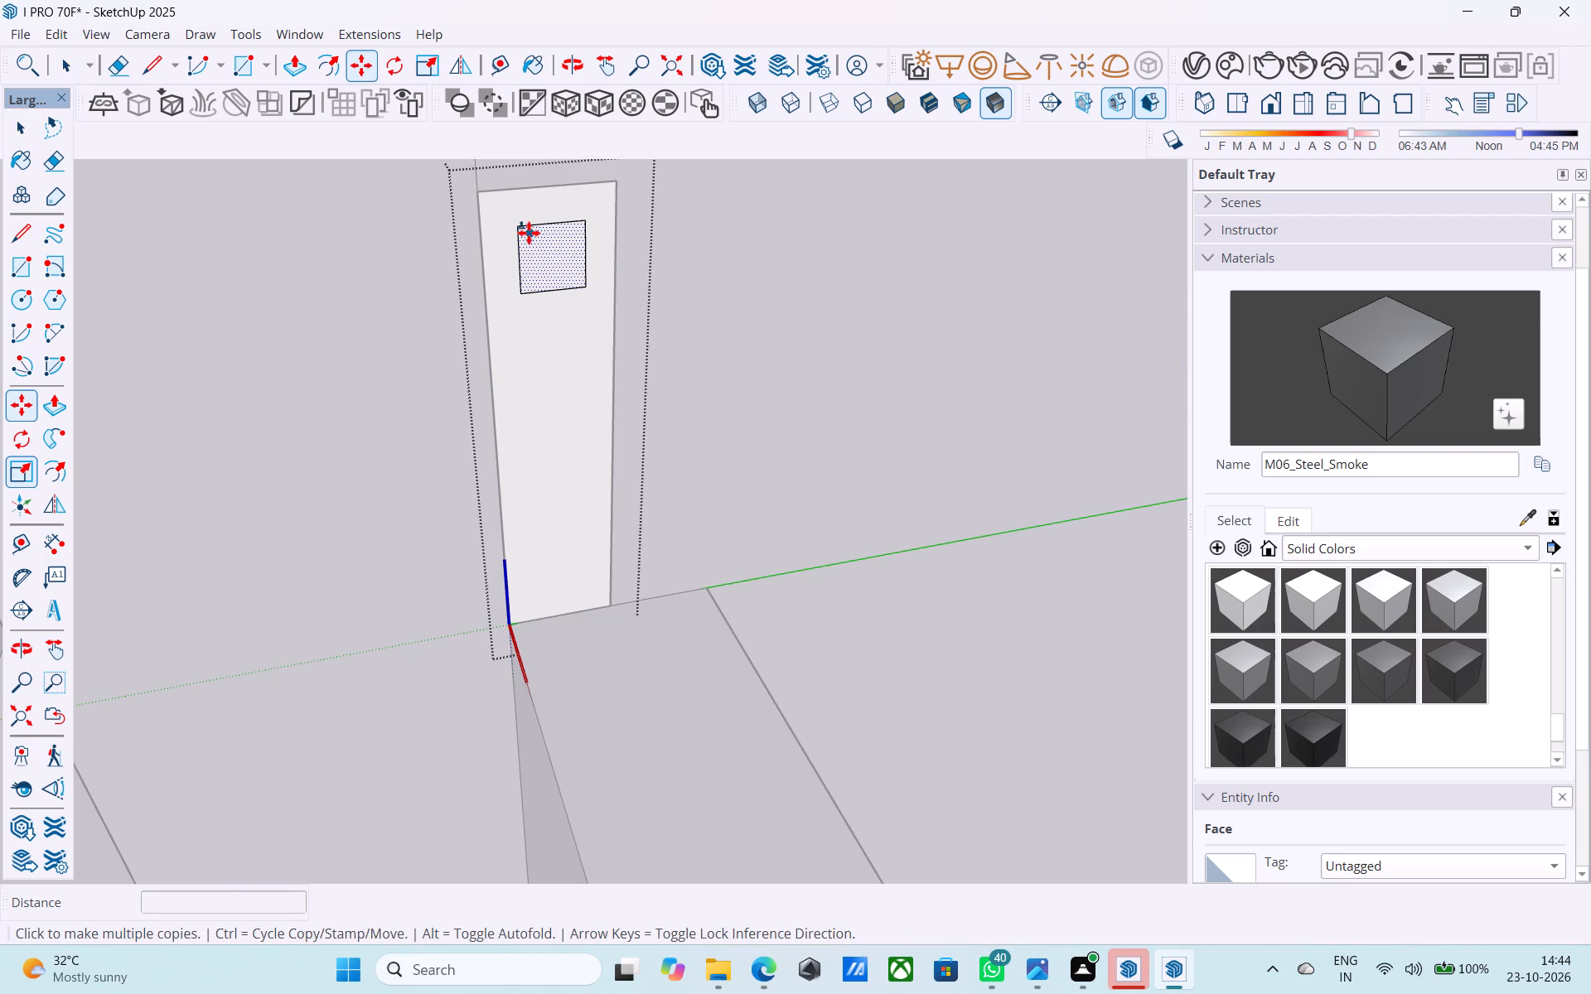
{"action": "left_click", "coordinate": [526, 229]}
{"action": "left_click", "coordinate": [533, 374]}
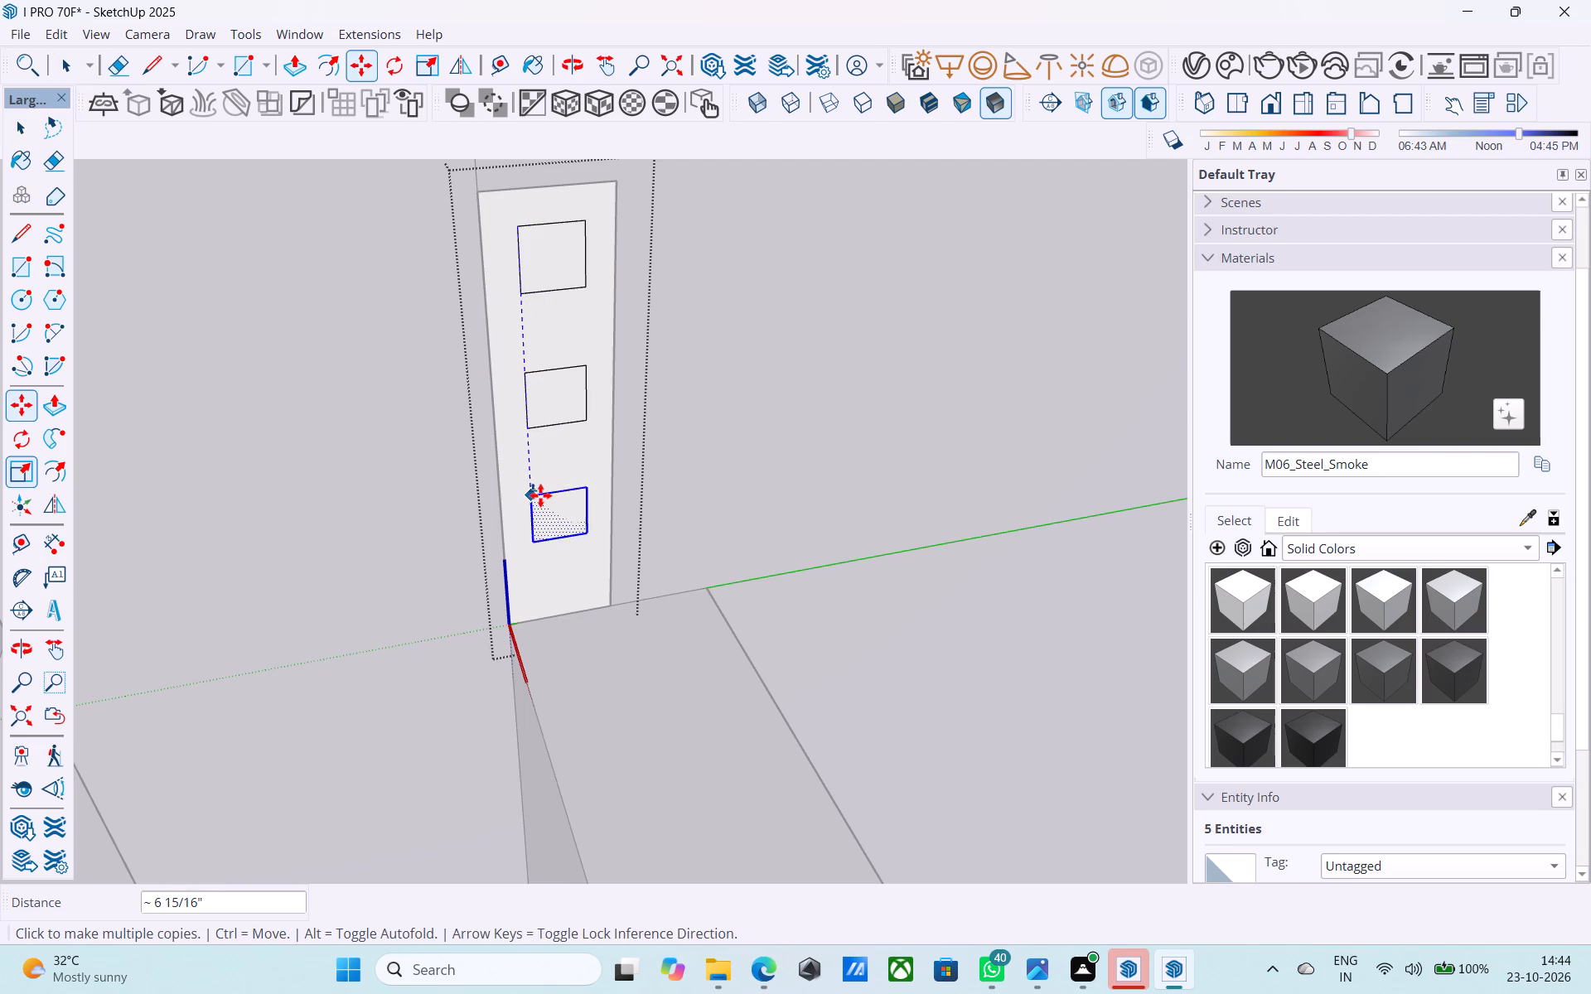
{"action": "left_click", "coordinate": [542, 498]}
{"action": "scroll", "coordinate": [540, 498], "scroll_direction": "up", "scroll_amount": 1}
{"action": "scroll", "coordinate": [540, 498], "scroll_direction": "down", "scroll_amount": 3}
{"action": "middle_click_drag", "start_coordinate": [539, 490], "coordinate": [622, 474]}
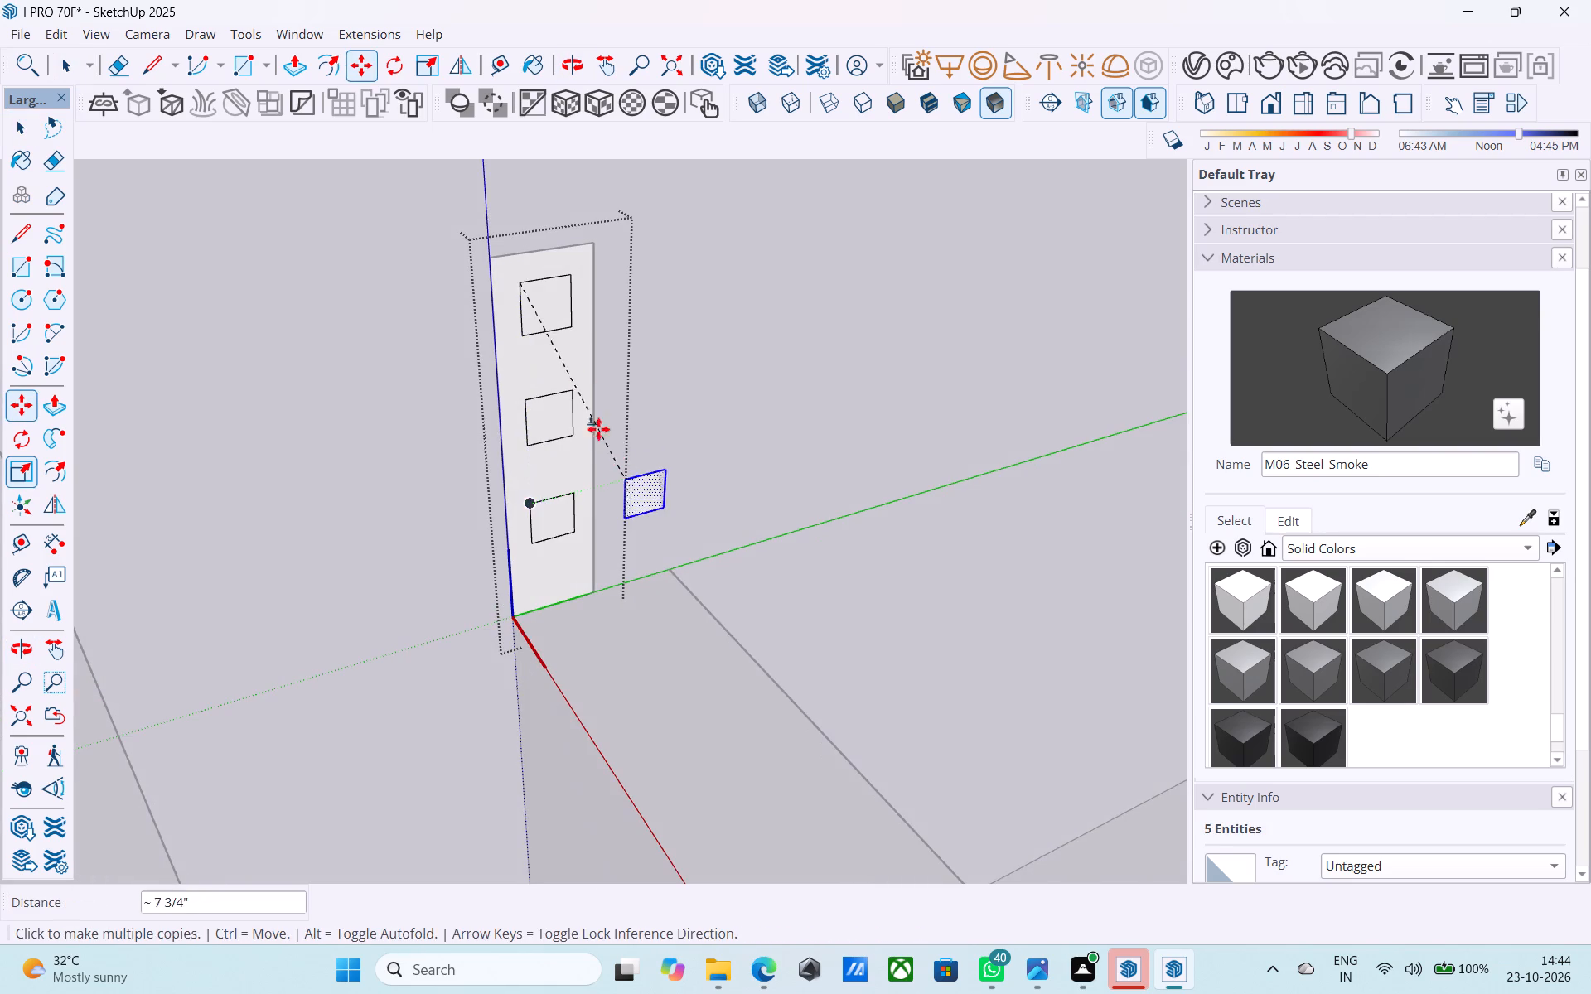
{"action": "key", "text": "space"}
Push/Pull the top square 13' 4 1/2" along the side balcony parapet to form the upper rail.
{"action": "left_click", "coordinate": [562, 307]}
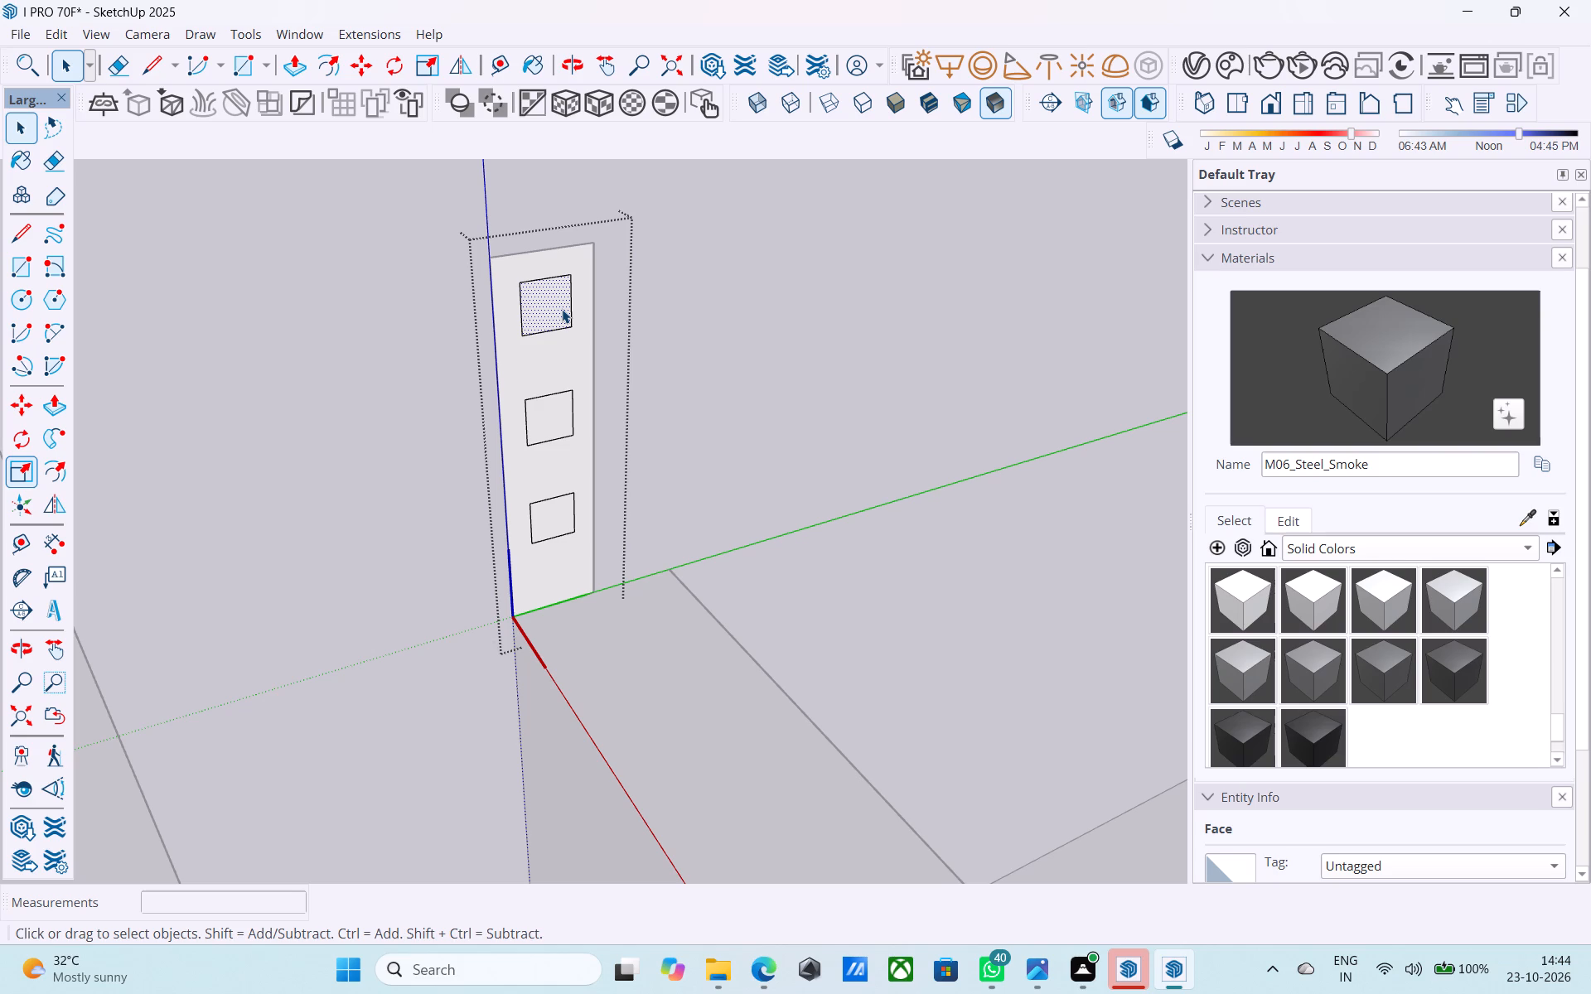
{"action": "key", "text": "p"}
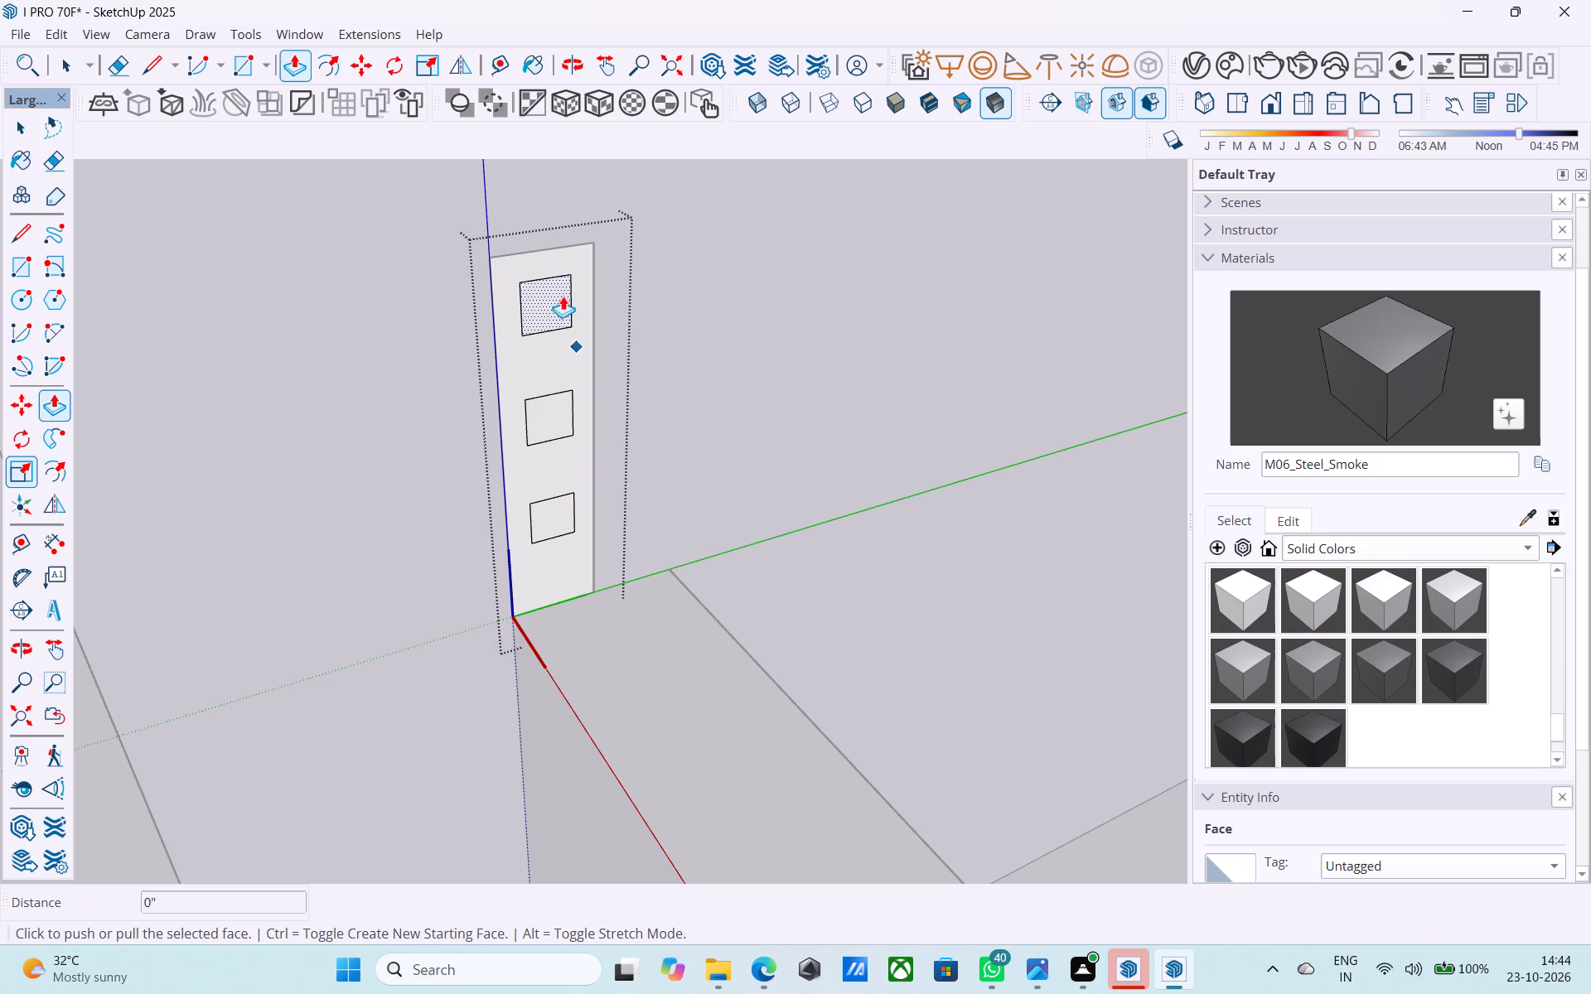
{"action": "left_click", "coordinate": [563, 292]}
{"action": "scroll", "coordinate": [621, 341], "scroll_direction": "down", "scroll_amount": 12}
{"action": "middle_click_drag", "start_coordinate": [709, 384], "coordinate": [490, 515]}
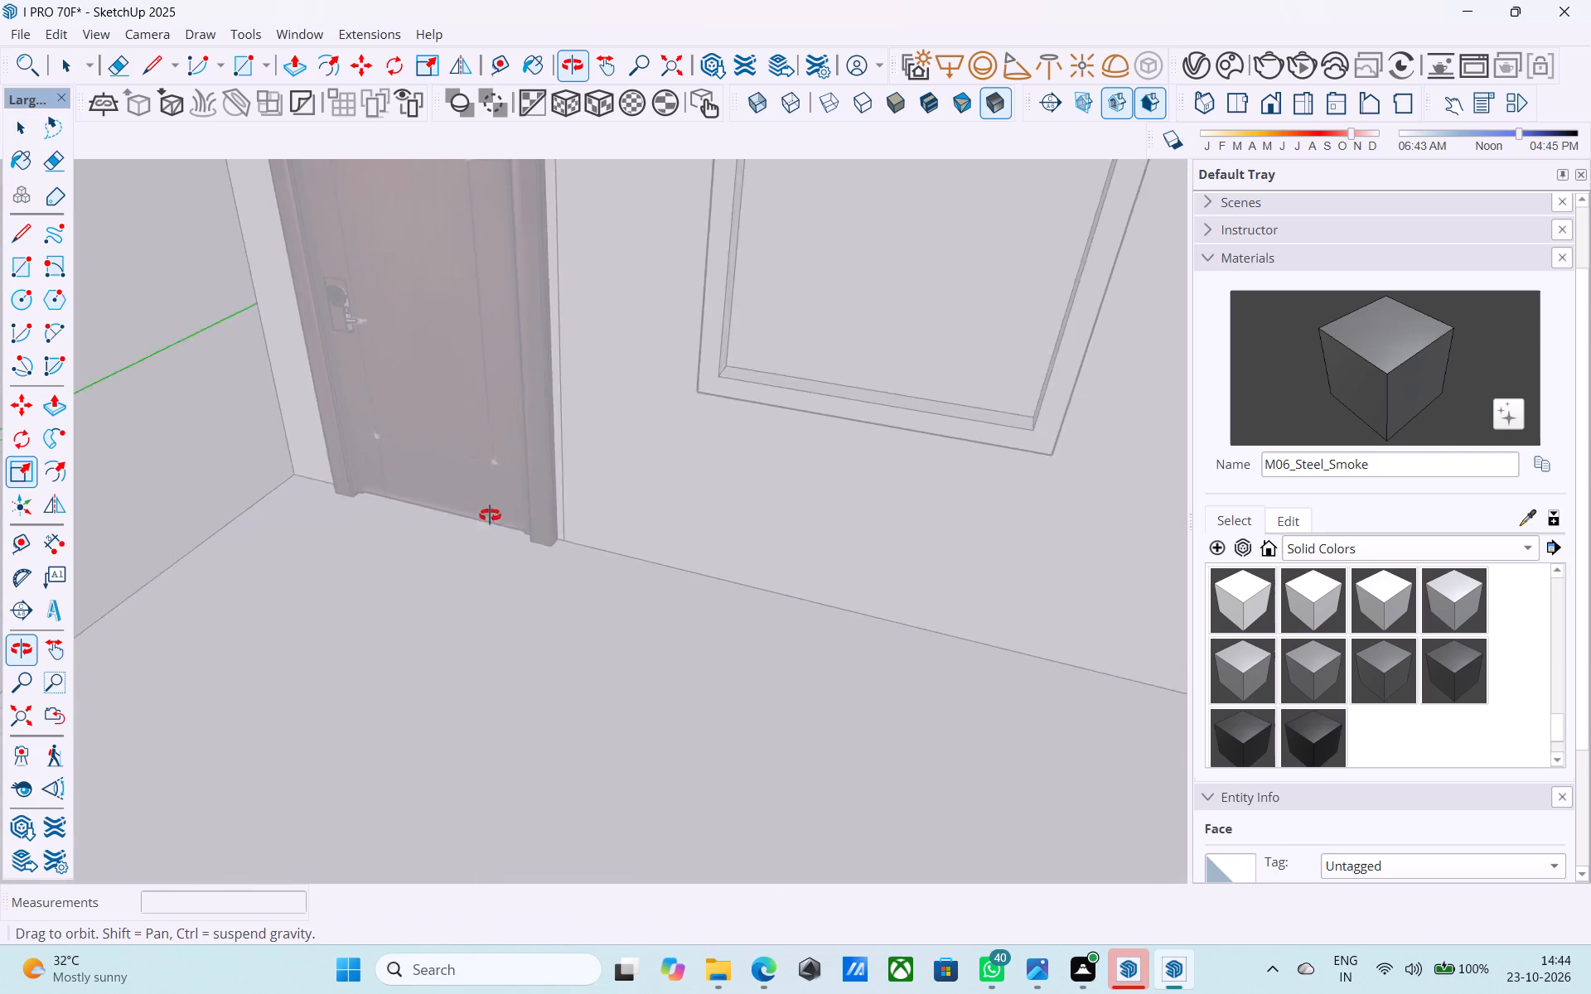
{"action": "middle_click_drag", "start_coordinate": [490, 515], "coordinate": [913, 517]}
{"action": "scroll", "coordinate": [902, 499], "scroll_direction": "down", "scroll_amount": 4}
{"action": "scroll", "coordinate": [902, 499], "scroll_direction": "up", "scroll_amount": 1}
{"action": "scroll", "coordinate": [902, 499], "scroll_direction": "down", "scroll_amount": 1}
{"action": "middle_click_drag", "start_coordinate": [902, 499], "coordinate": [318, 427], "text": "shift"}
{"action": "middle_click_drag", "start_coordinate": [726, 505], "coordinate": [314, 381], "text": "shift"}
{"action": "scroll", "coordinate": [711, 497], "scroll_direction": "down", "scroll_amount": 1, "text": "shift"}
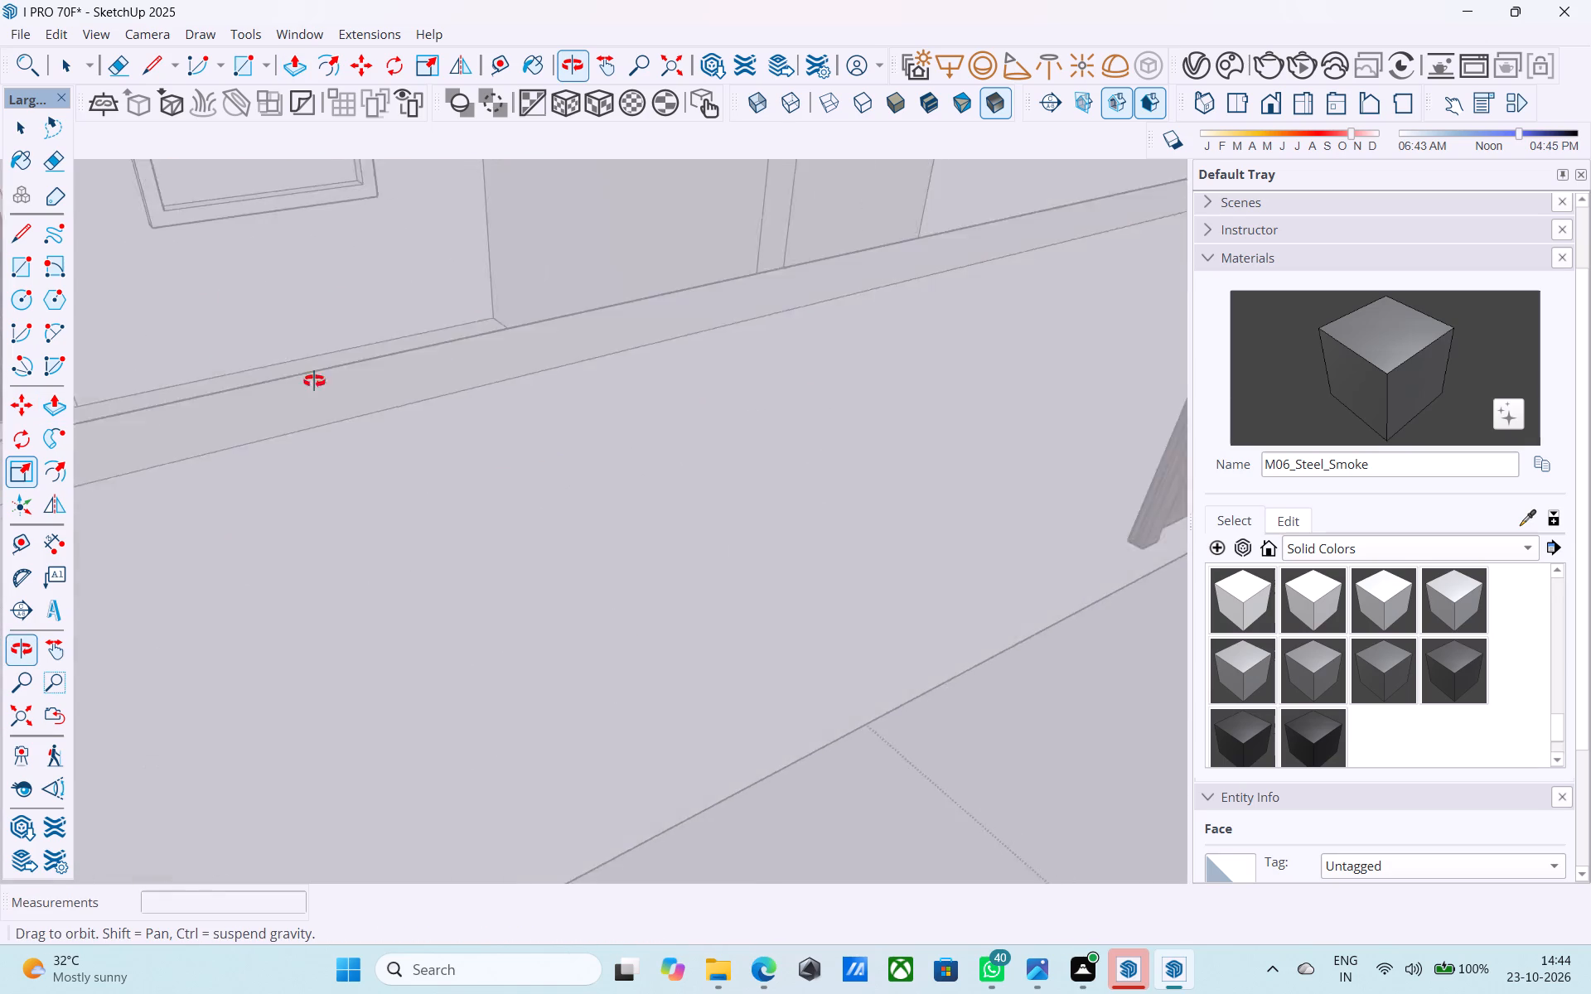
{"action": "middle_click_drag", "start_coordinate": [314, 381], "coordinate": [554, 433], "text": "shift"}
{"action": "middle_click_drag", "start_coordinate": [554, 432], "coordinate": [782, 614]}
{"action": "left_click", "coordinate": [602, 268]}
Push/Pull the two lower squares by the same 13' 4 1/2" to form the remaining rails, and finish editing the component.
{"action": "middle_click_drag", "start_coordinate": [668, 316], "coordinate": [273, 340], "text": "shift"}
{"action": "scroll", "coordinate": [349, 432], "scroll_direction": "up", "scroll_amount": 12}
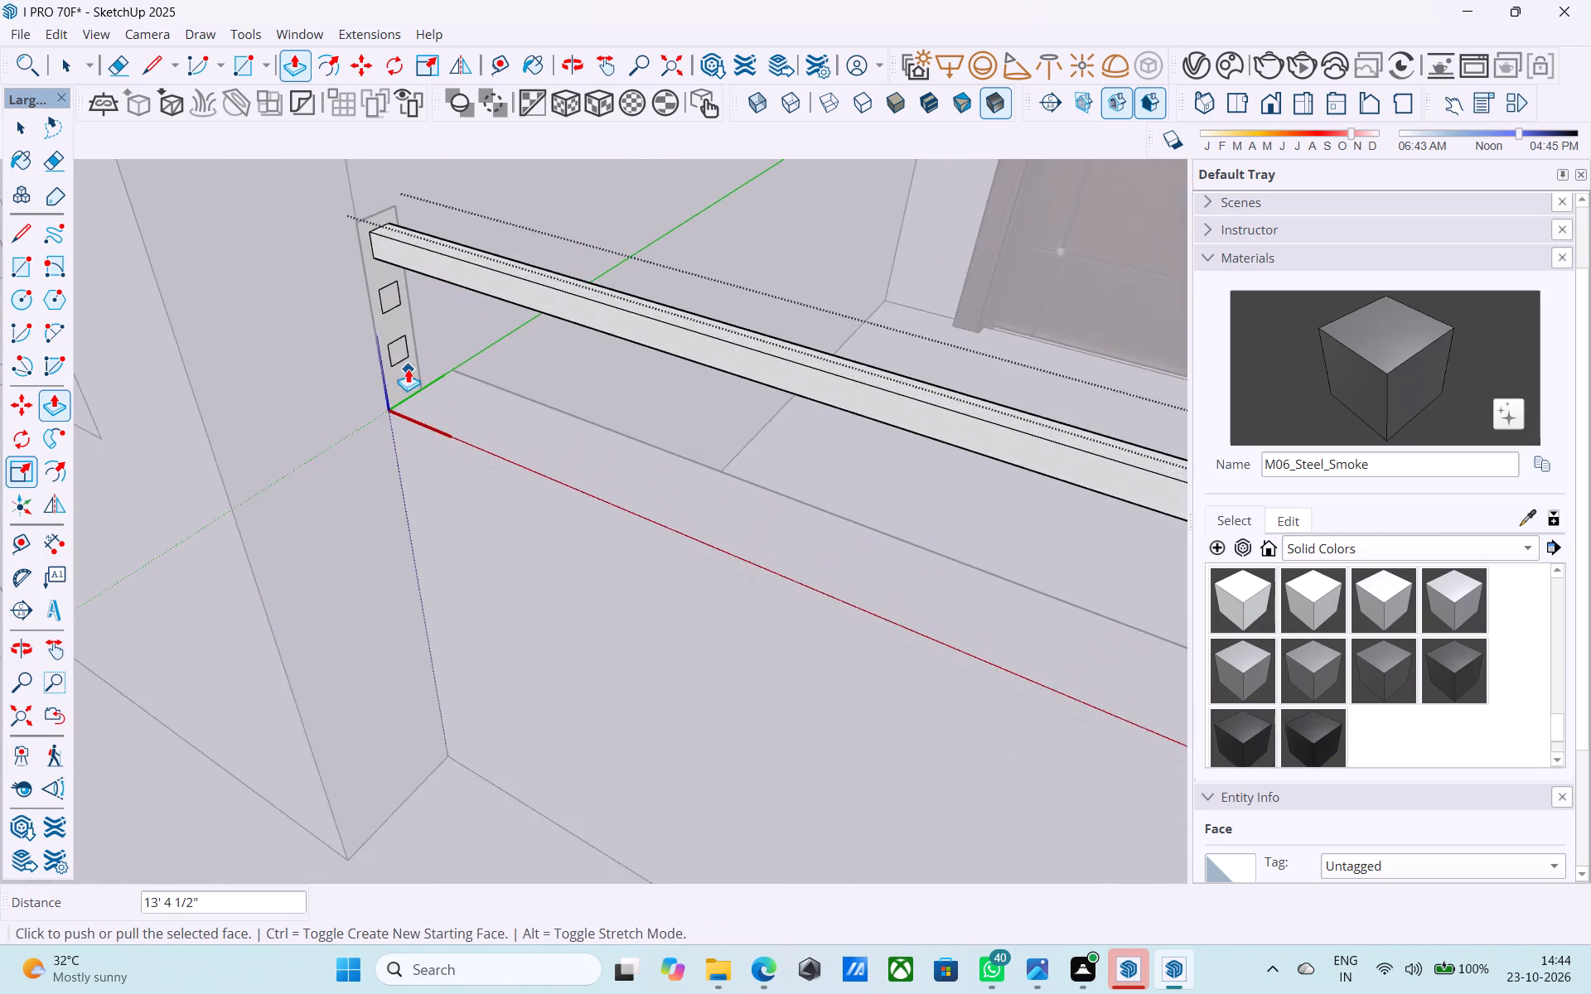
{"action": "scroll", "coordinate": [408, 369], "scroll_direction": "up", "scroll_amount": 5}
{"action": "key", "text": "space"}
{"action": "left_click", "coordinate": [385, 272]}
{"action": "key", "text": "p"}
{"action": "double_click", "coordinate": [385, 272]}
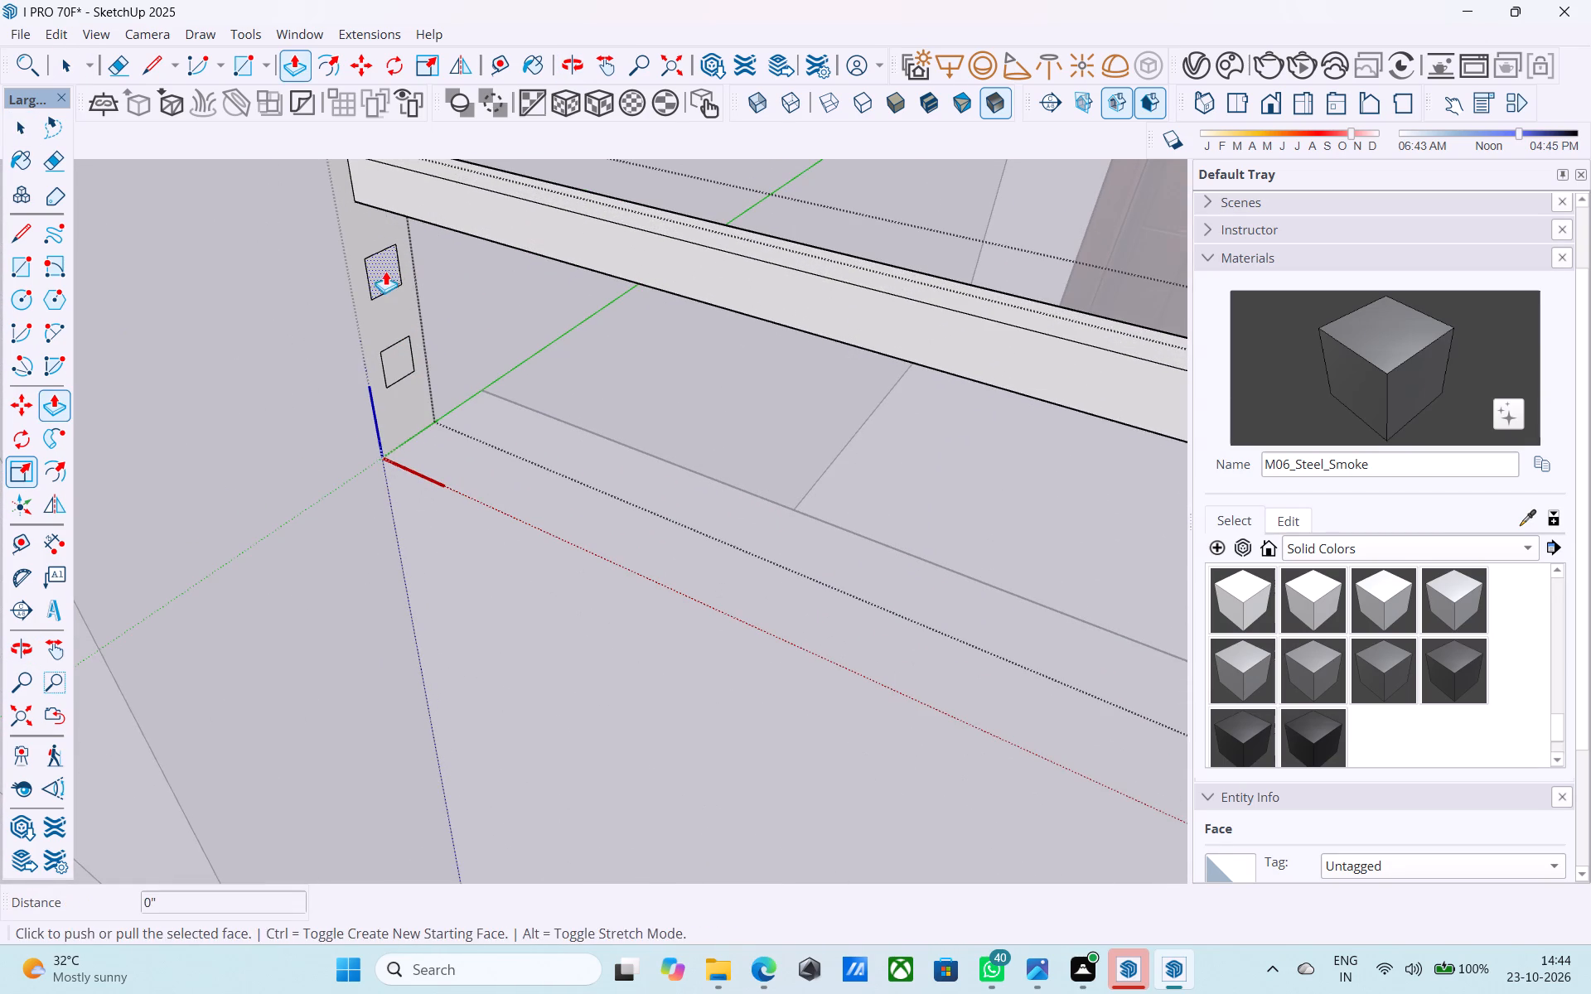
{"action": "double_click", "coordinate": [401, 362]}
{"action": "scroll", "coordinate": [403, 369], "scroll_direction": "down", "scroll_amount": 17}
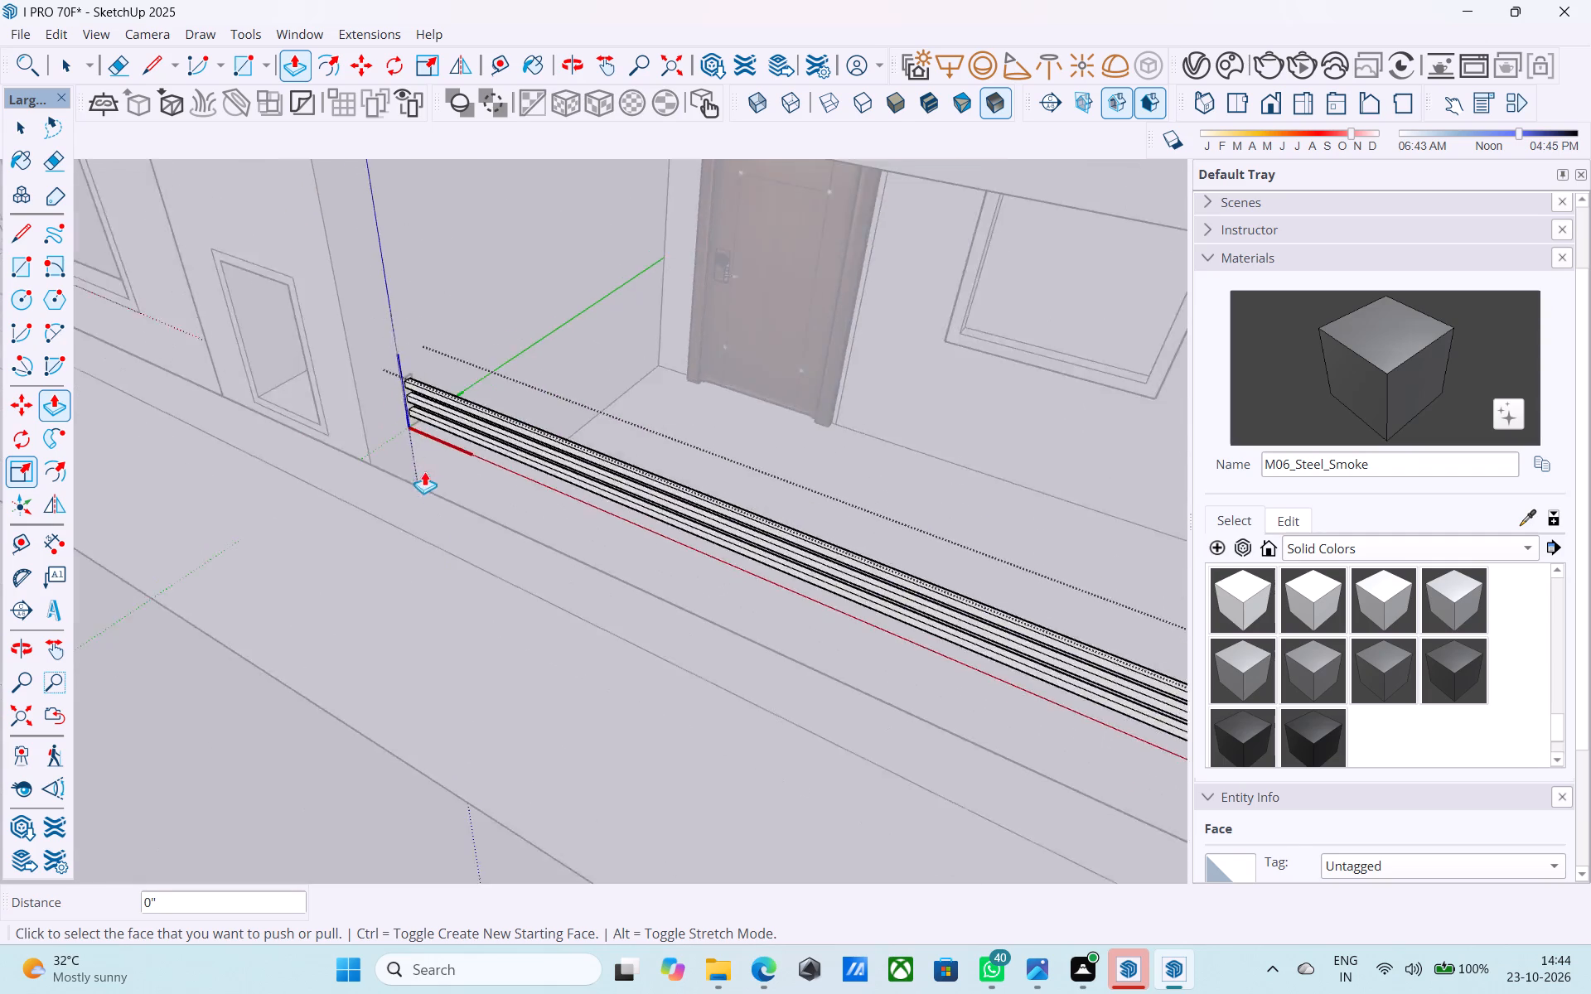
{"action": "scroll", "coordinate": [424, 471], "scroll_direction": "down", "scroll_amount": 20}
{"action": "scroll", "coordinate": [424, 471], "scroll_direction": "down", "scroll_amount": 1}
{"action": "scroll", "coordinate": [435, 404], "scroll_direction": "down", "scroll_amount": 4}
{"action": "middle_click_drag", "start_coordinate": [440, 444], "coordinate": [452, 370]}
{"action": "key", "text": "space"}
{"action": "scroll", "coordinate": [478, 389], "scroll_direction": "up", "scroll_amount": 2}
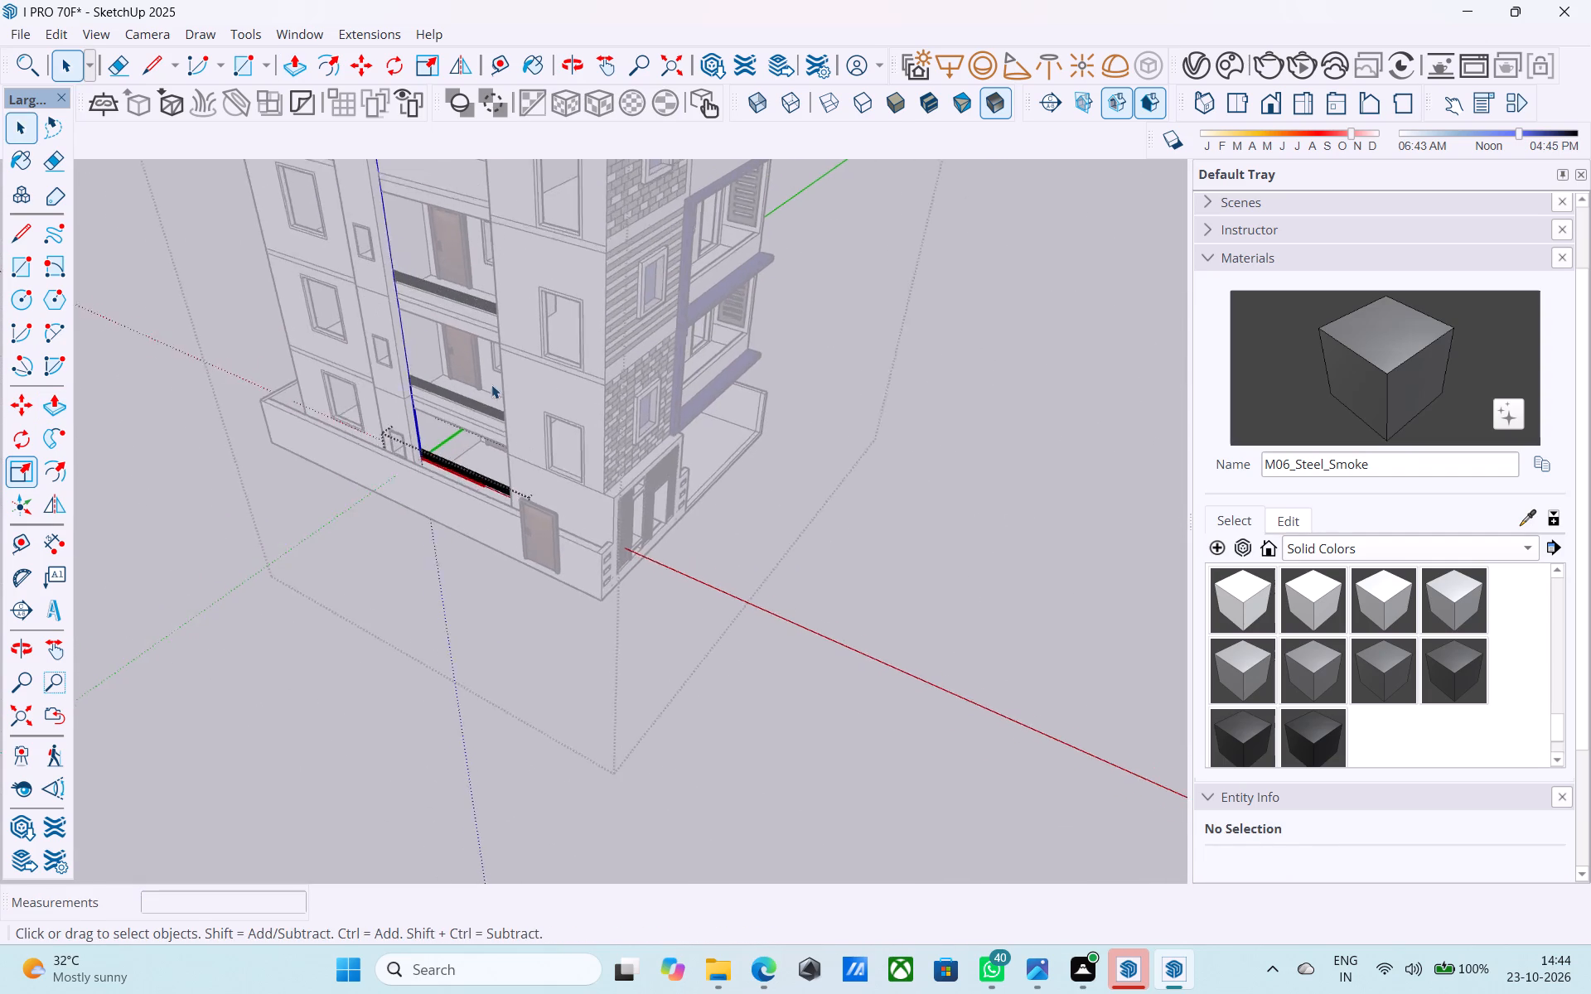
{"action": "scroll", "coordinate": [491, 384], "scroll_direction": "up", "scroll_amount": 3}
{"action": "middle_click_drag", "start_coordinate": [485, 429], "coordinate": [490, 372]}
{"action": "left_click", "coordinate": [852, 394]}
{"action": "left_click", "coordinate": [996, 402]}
Save the model, purging its unused items.
{"action": "scroll", "coordinate": [770, 369], "scroll_direction": "down", "scroll_amount": 3}
{"action": "middle_click", "coordinate": [646, 360]}
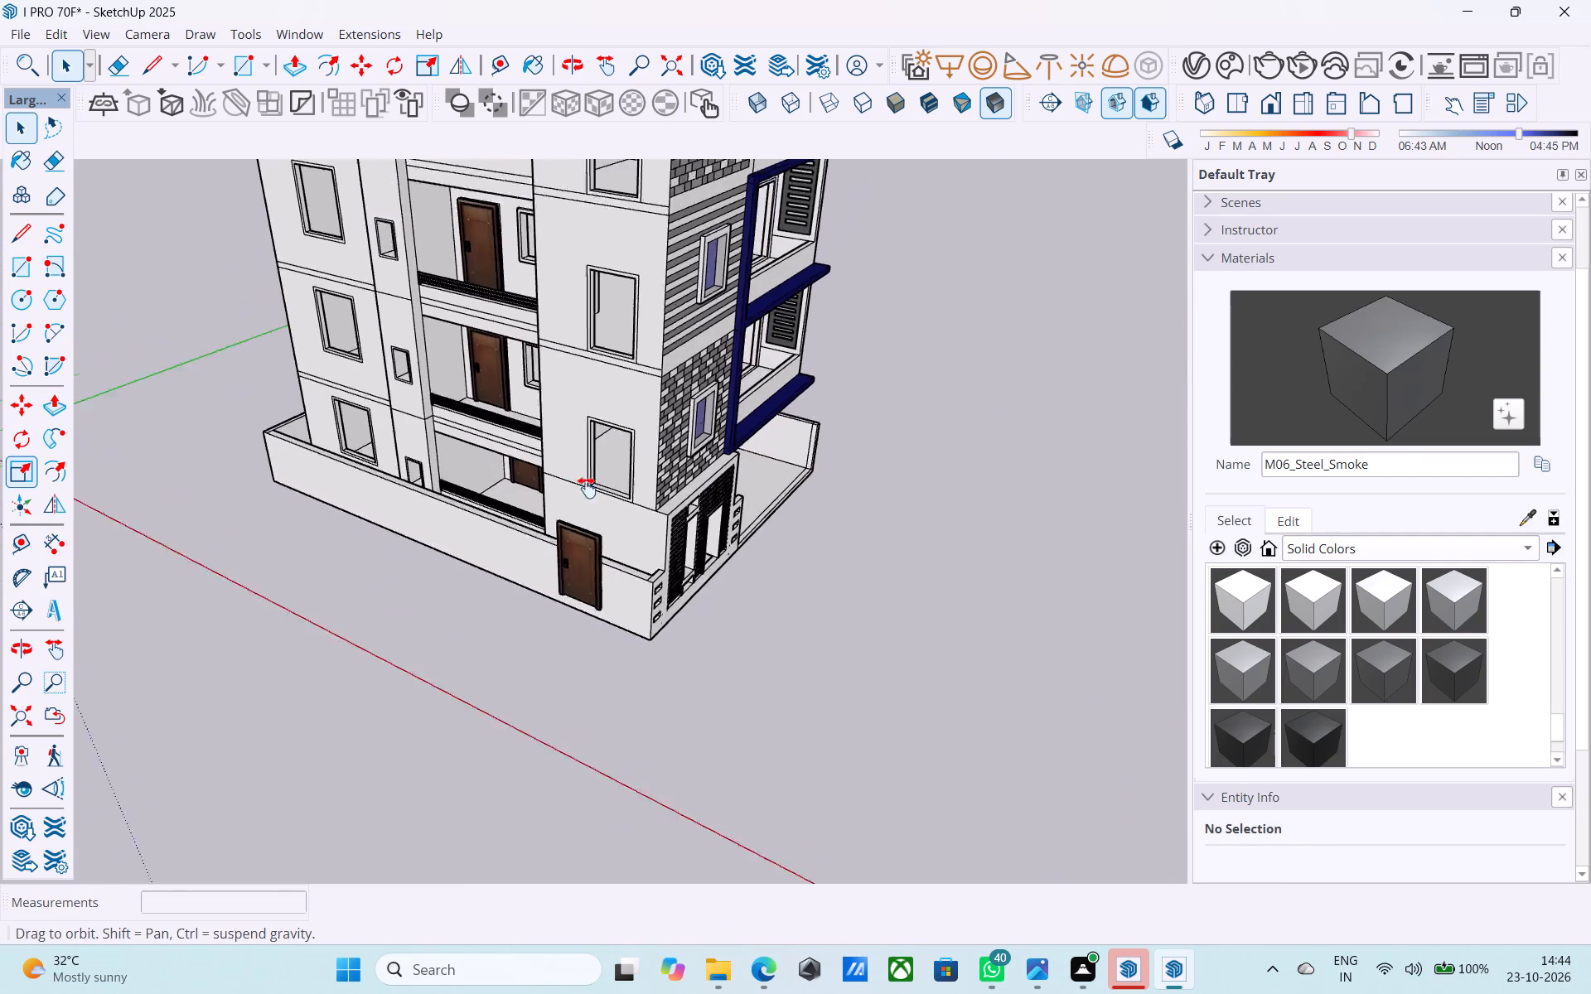
{"action": "scroll", "coordinate": [480, 393], "scroll_direction": "up", "scroll_amount": 5}
{"action": "middle_click_drag", "start_coordinate": [457, 379], "coordinate": [283, 453]}
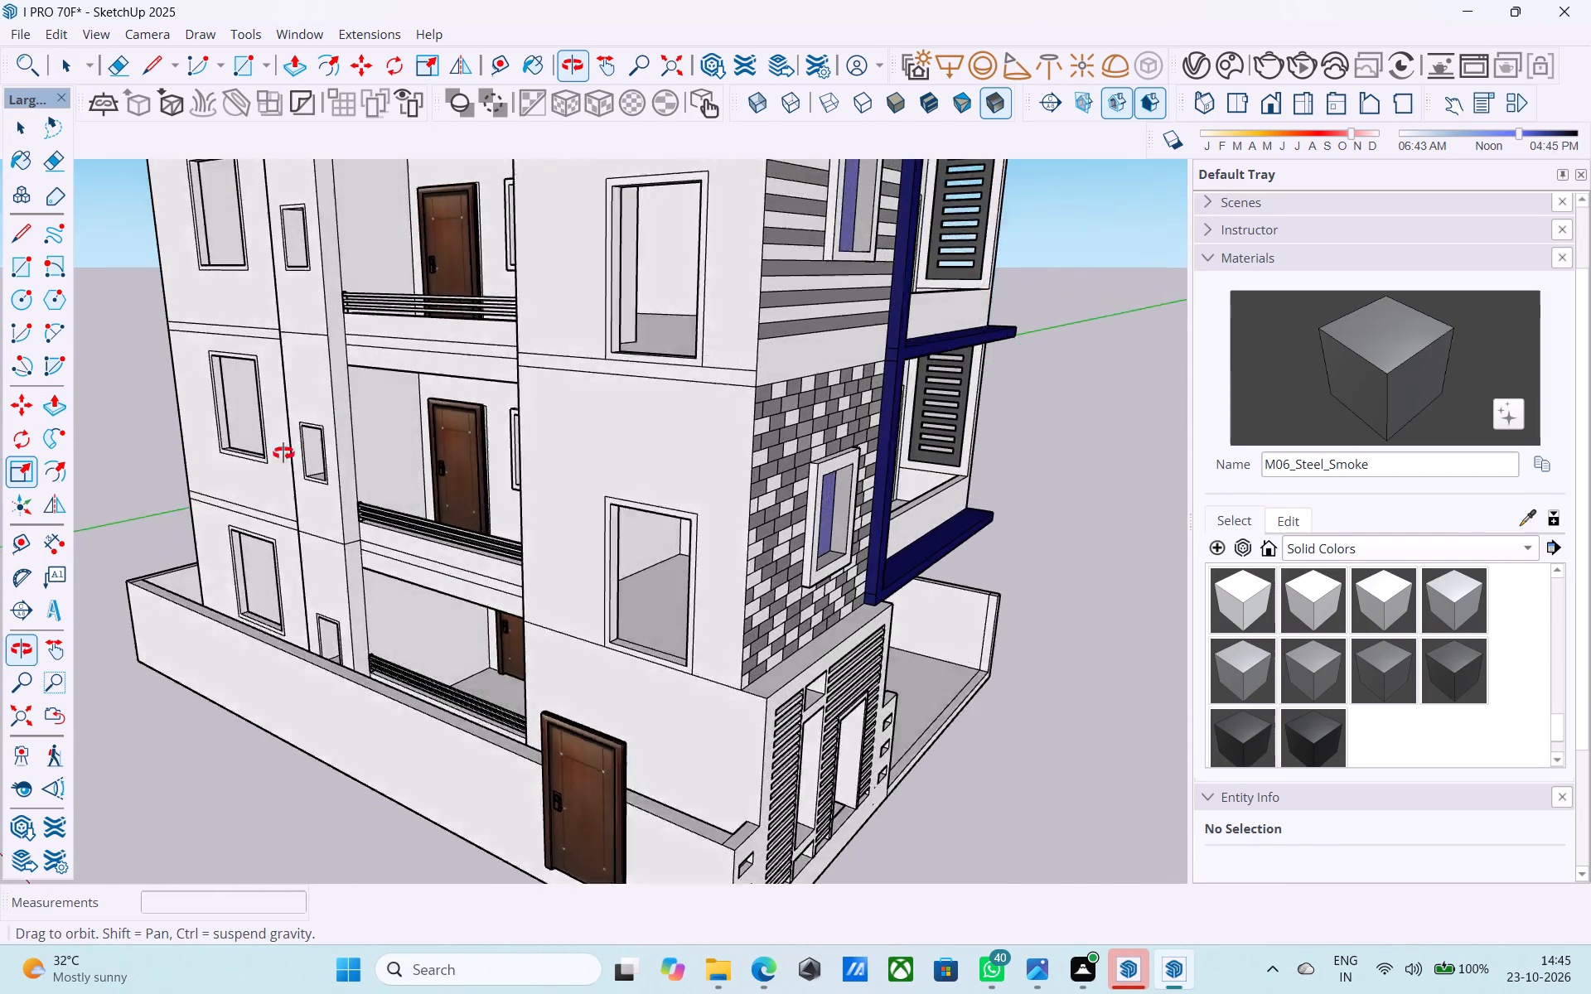
{"action": "middle_click_drag", "start_coordinate": [283, 453], "coordinate": [416, 483]}
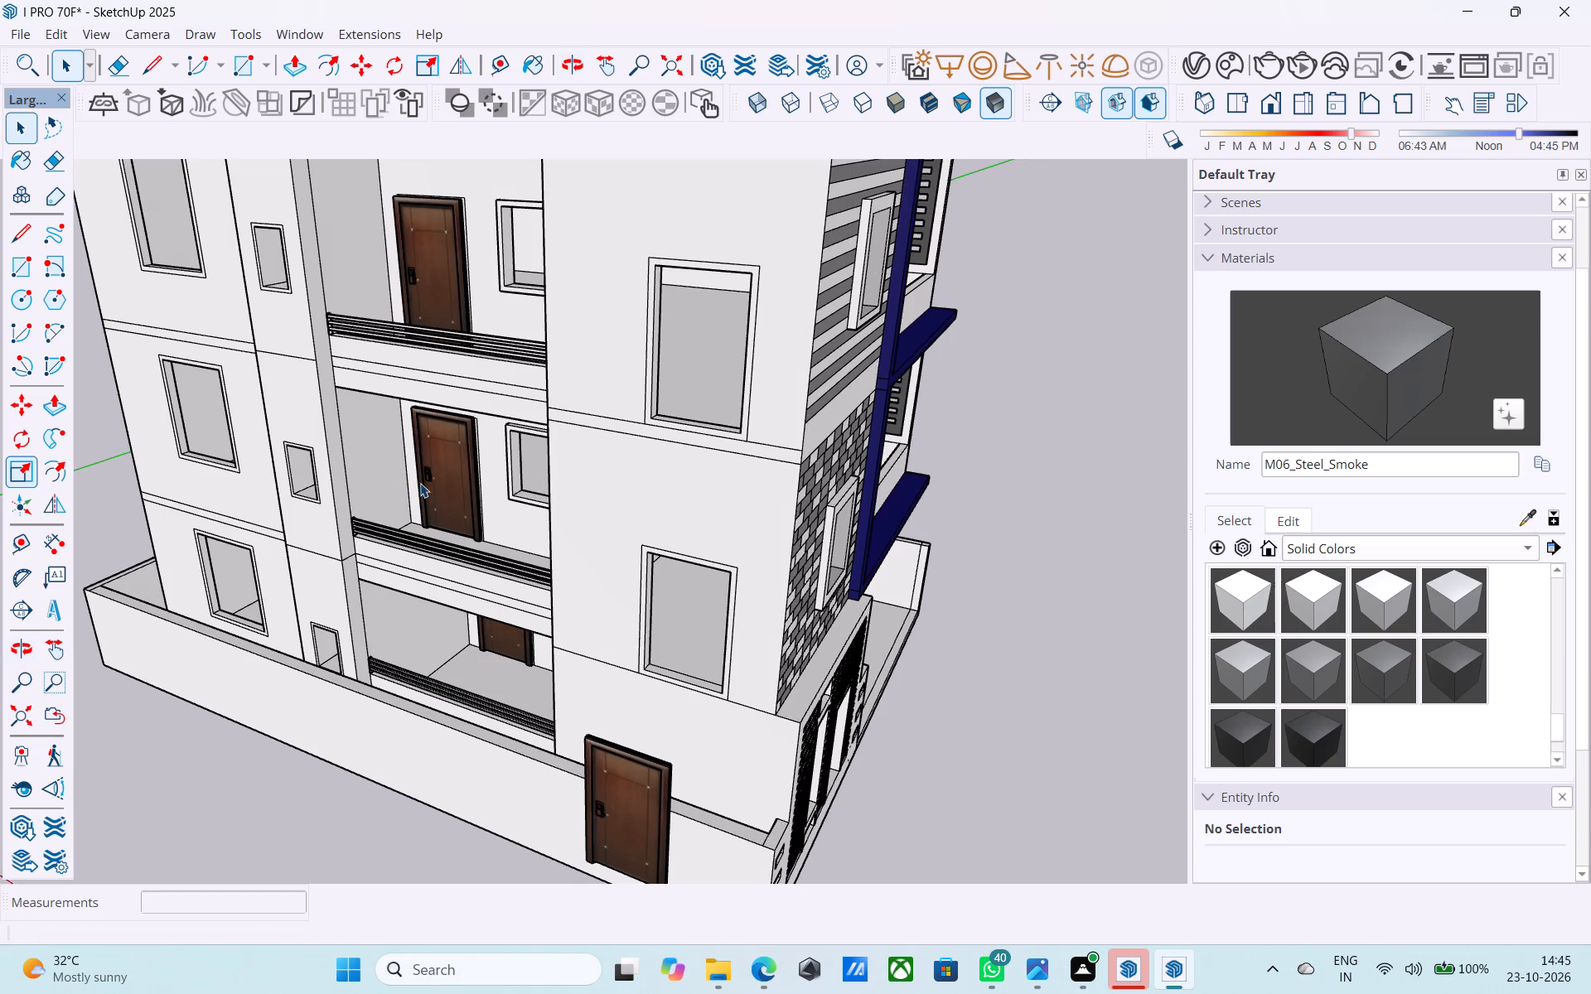
{"action": "key", "text": "ctrl+s"}
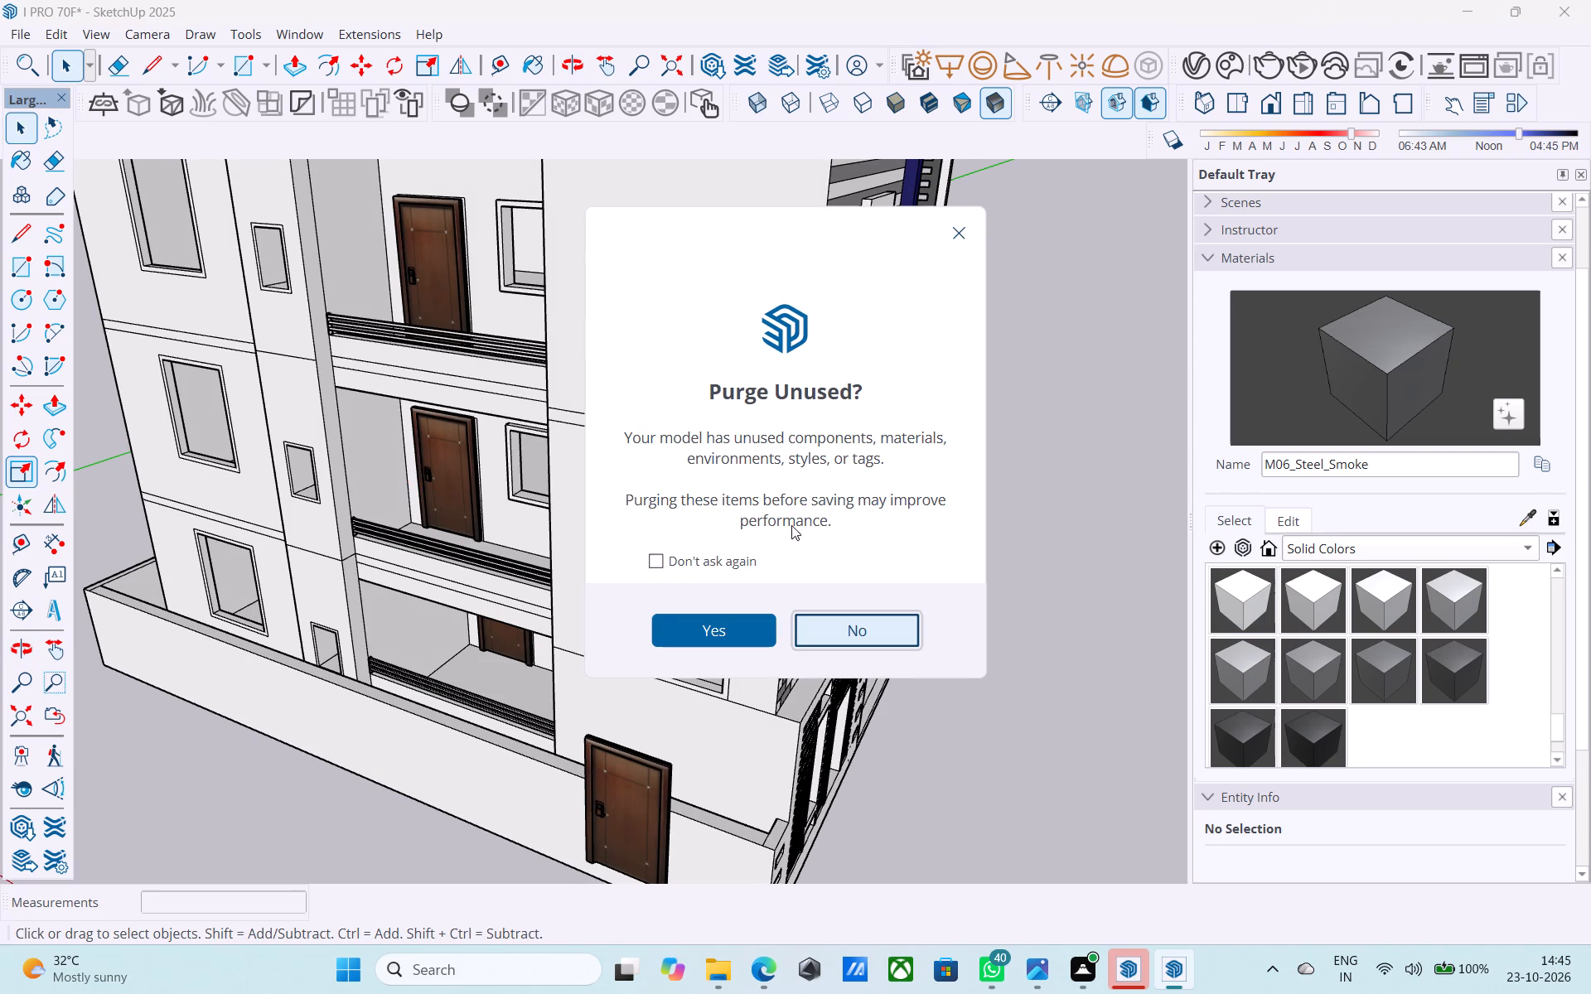
{"action": "left_click", "coordinate": [724, 634]}
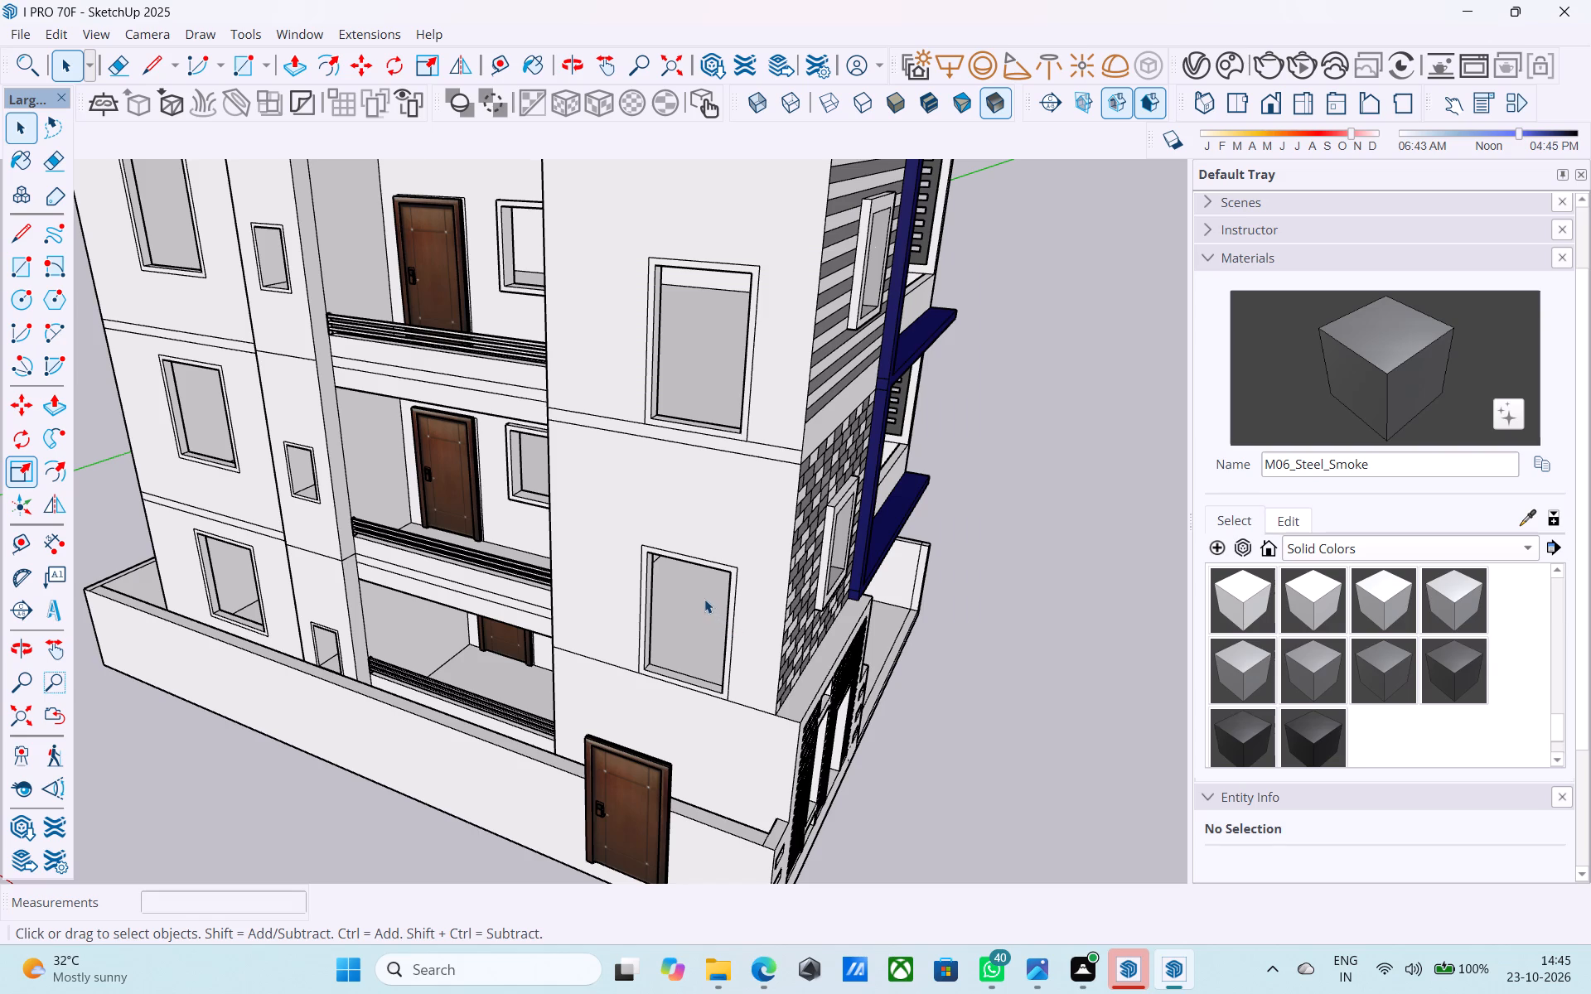
Check the height from the second-floor railing's top outer corner down the parapet edge using the Line tool, without drawing a line.
{"action": "scroll", "coordinate": [717, 586], "scroll_direction": "down", "scroll_amount": 6}
{"action": "middle_click_drag", "start_coordinate": [704, 579], "coordinate": [481, 476]}
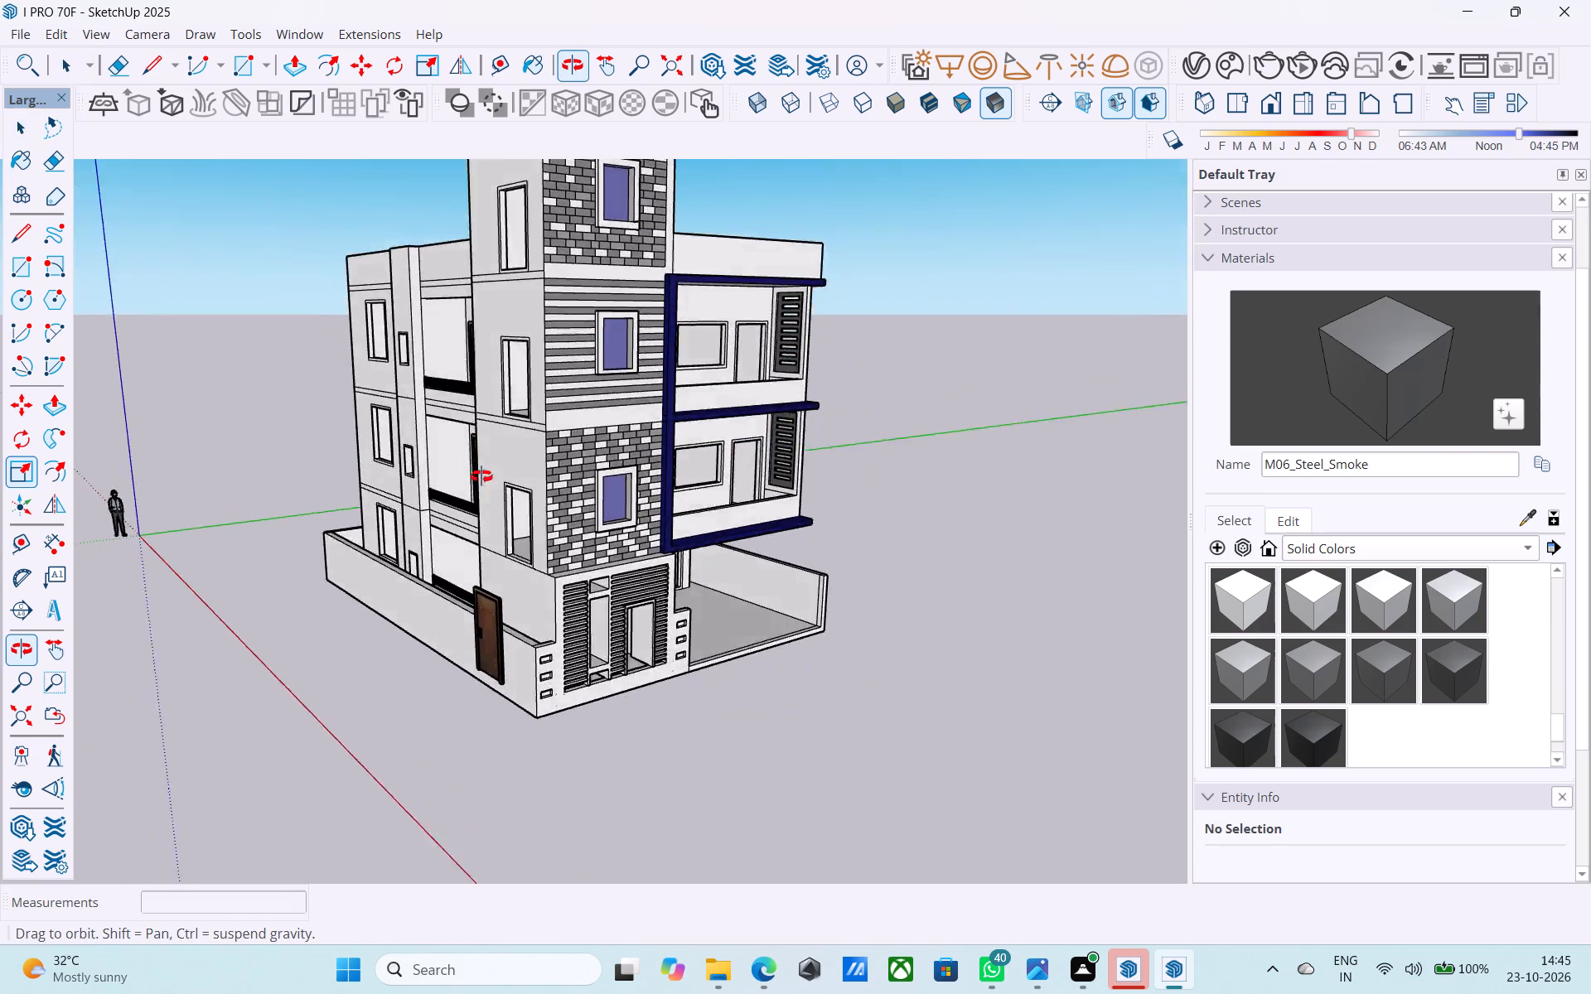
{"action": "middle_click_drag", "start_coordinate": [481, 476], "coordinate": [480, 475]}
{"action": "scroll", "coordinate": [477, 475], "scroll_direction": "up", "scroll_amount": 5}
{"action": "scroll", "coordinate": [476, 473], "scroll_direction": "down", "scroll_amount": 4}
{"action": "middle_click_drag", "start_coordinate": [476, 473], "coordinate": [560, 467]}
{"action": "scroll", "coordinate": [526, 349], "scroll_direction": "up", "scroll_amount": 12}
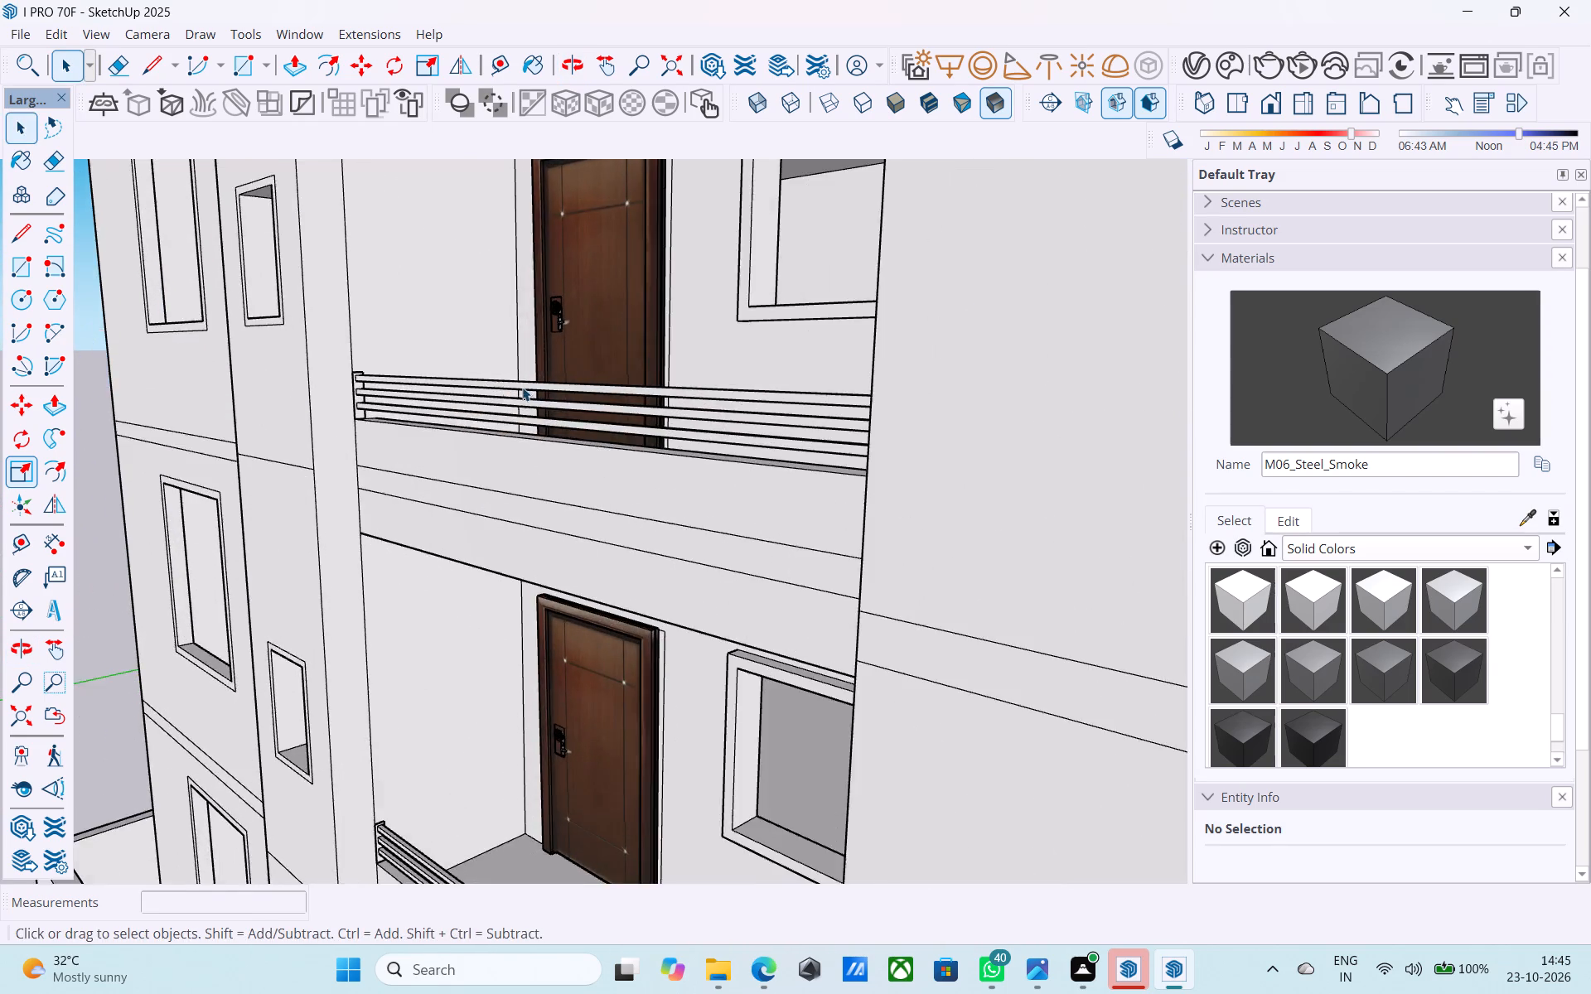
{"action": "middle_click_drag", "start_coordinate": [518, 392], "coordinate": [476, 453]}
{"action": "key", "text": "l"}
{"action": "scroll", "coordinate": [384, 416], "scroll_direction": "up", "scroll_amount": 7}
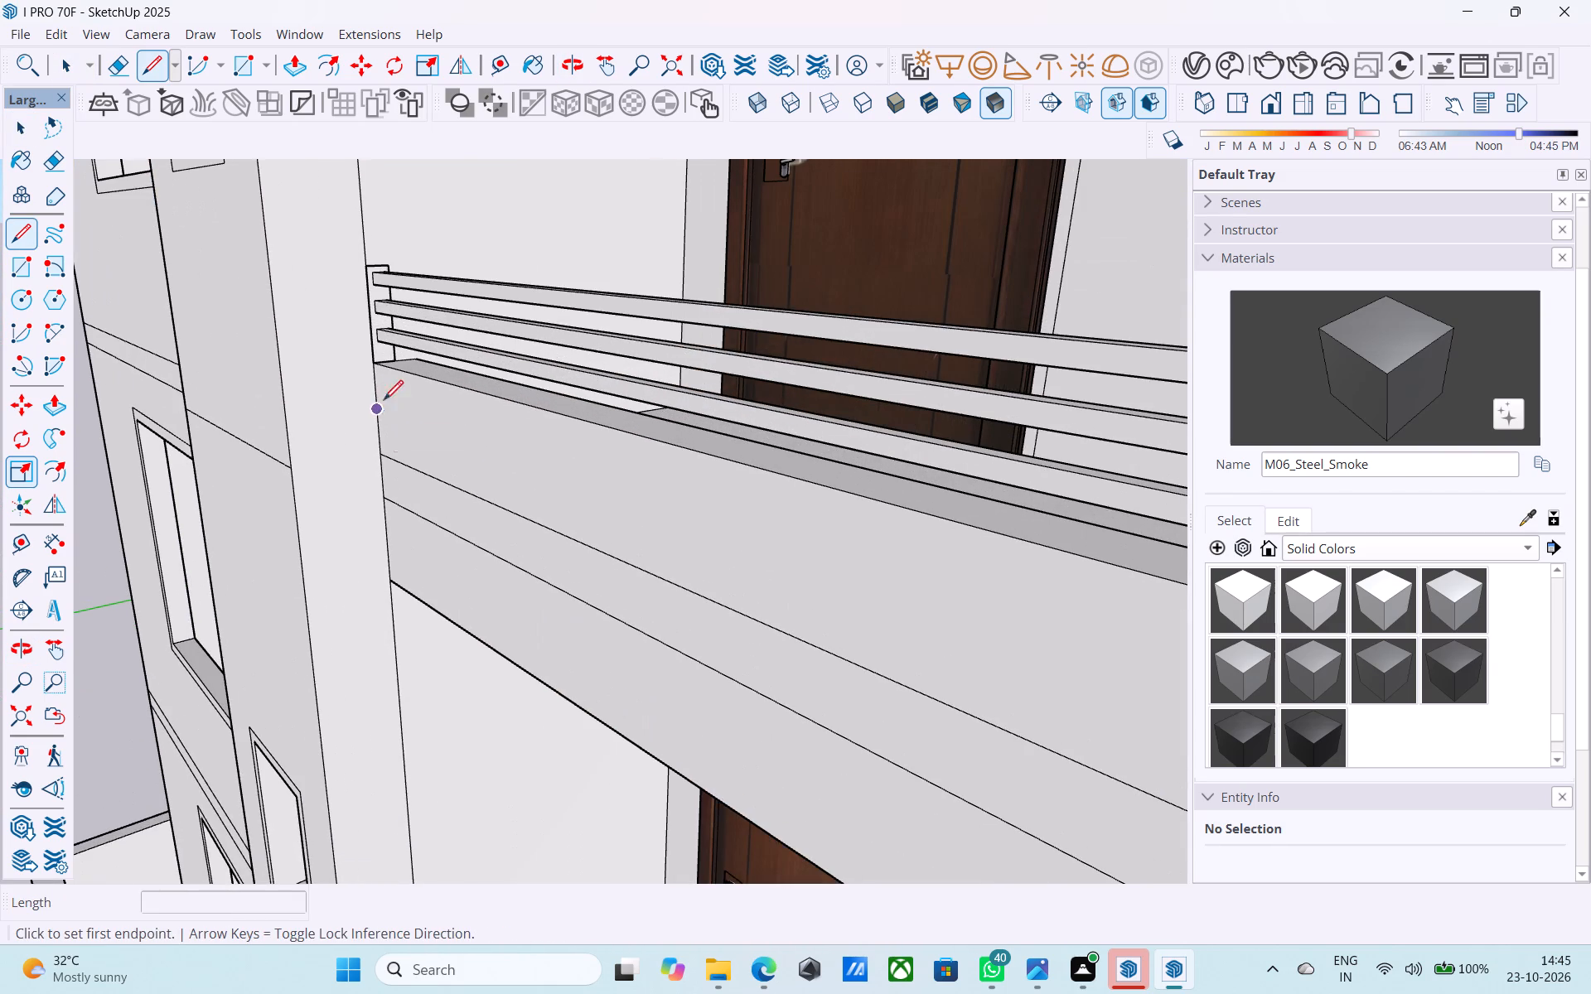
{"action": "left_click", "coordinate": [367, 267]}
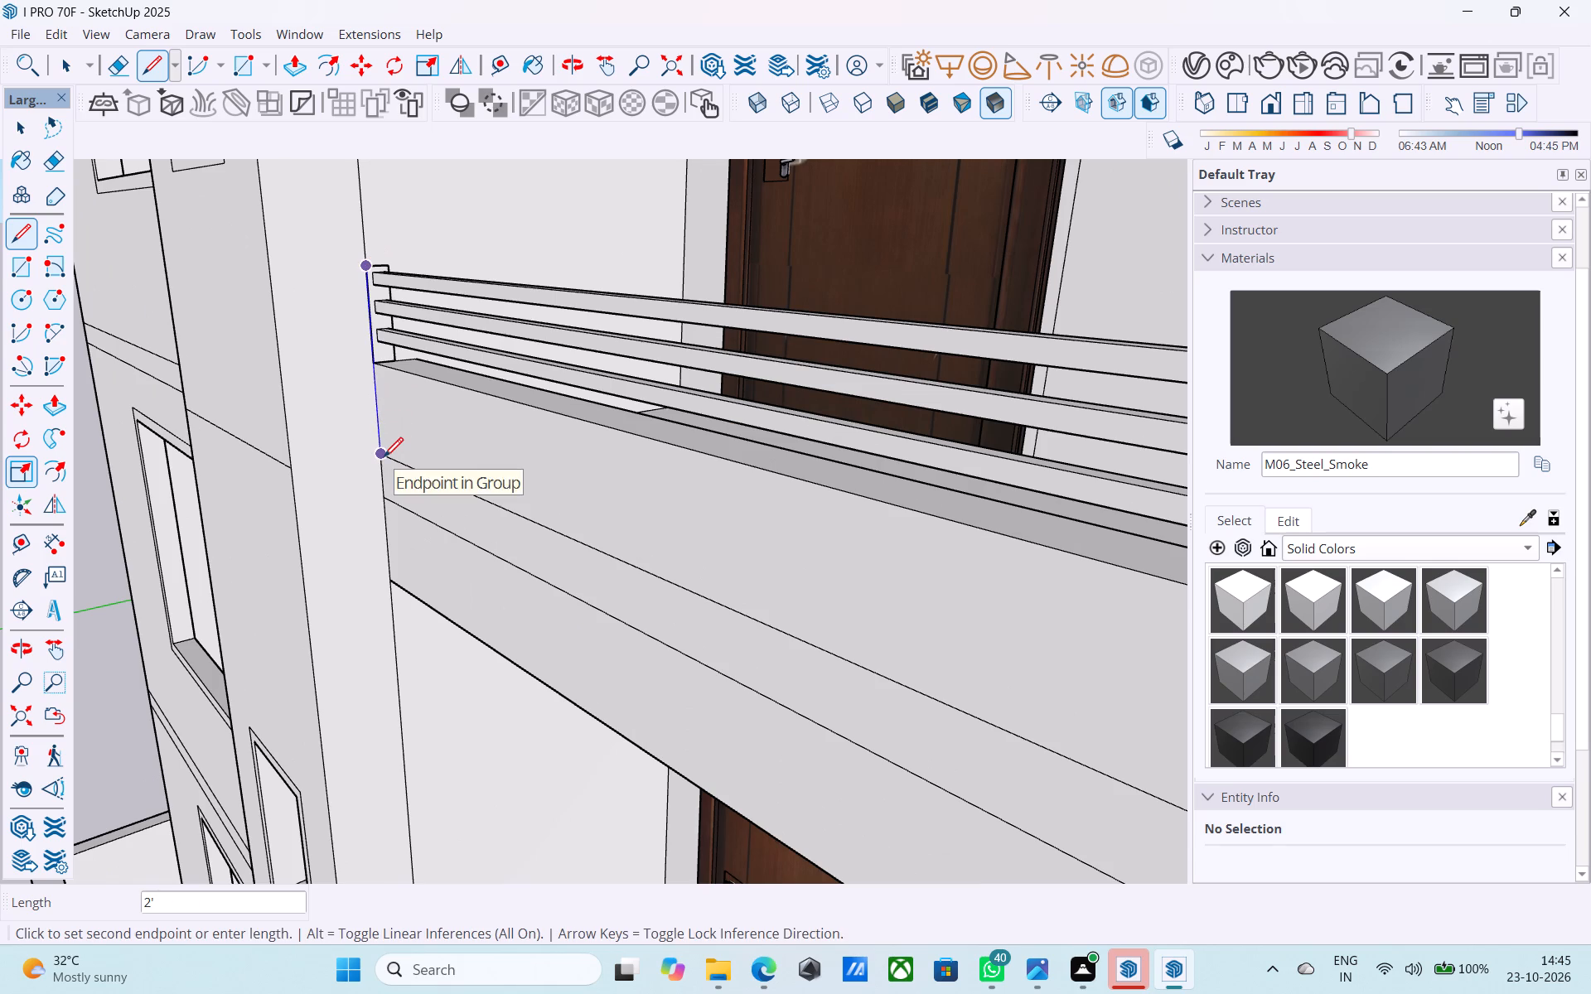
{"action": "key", "text": "space"}
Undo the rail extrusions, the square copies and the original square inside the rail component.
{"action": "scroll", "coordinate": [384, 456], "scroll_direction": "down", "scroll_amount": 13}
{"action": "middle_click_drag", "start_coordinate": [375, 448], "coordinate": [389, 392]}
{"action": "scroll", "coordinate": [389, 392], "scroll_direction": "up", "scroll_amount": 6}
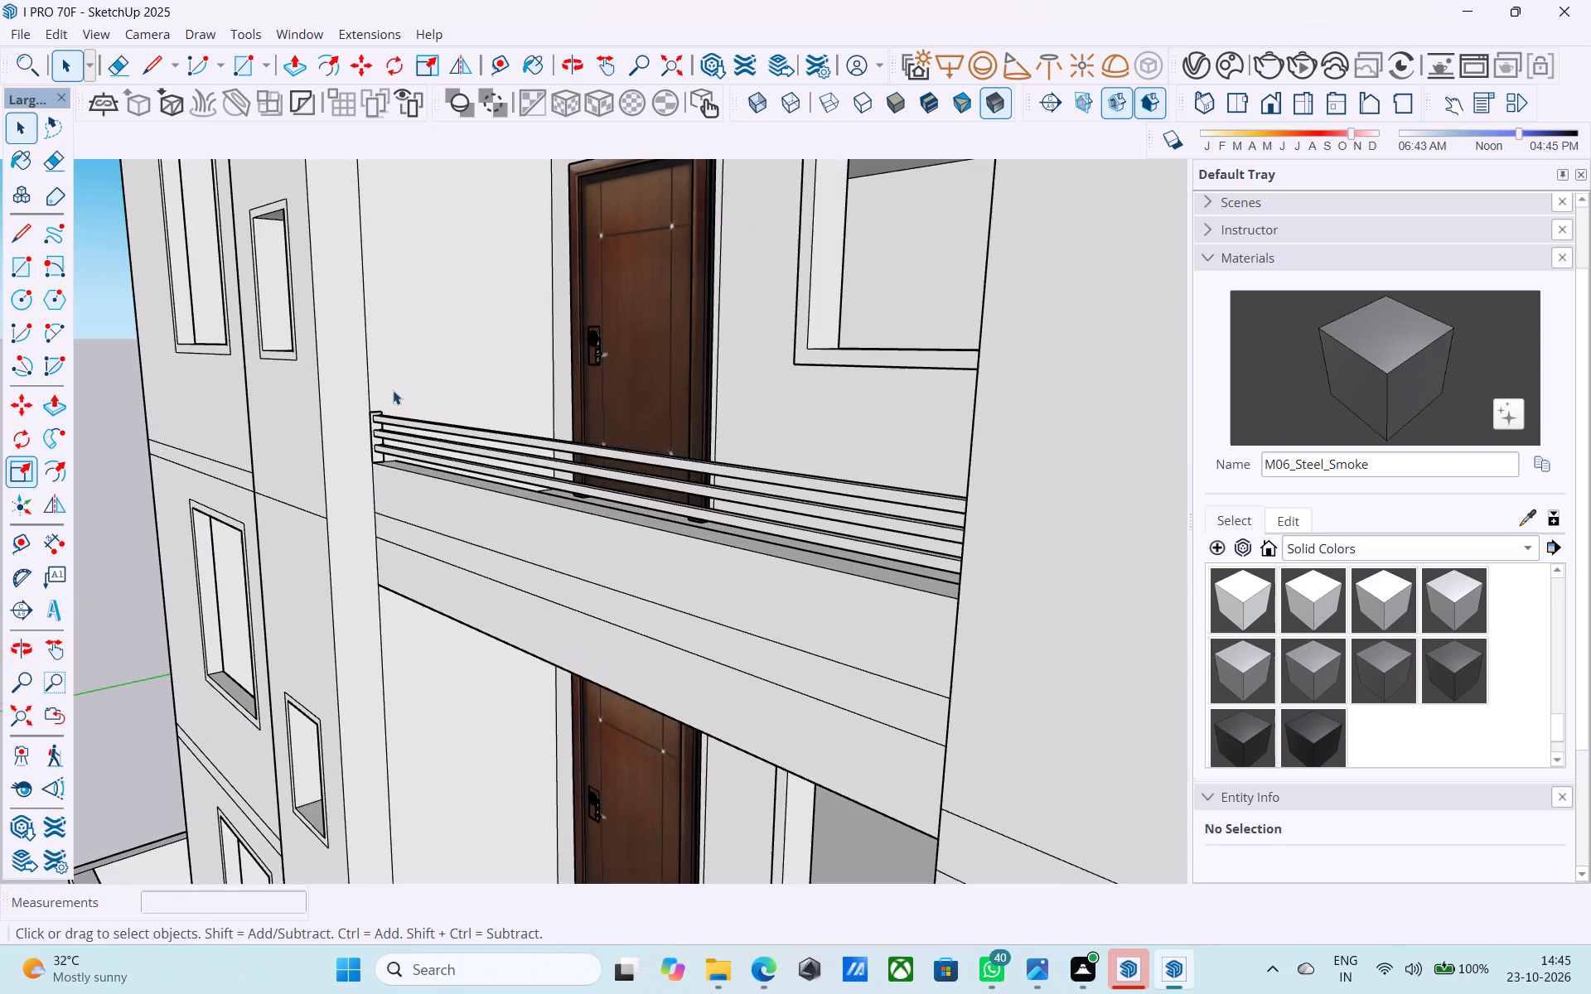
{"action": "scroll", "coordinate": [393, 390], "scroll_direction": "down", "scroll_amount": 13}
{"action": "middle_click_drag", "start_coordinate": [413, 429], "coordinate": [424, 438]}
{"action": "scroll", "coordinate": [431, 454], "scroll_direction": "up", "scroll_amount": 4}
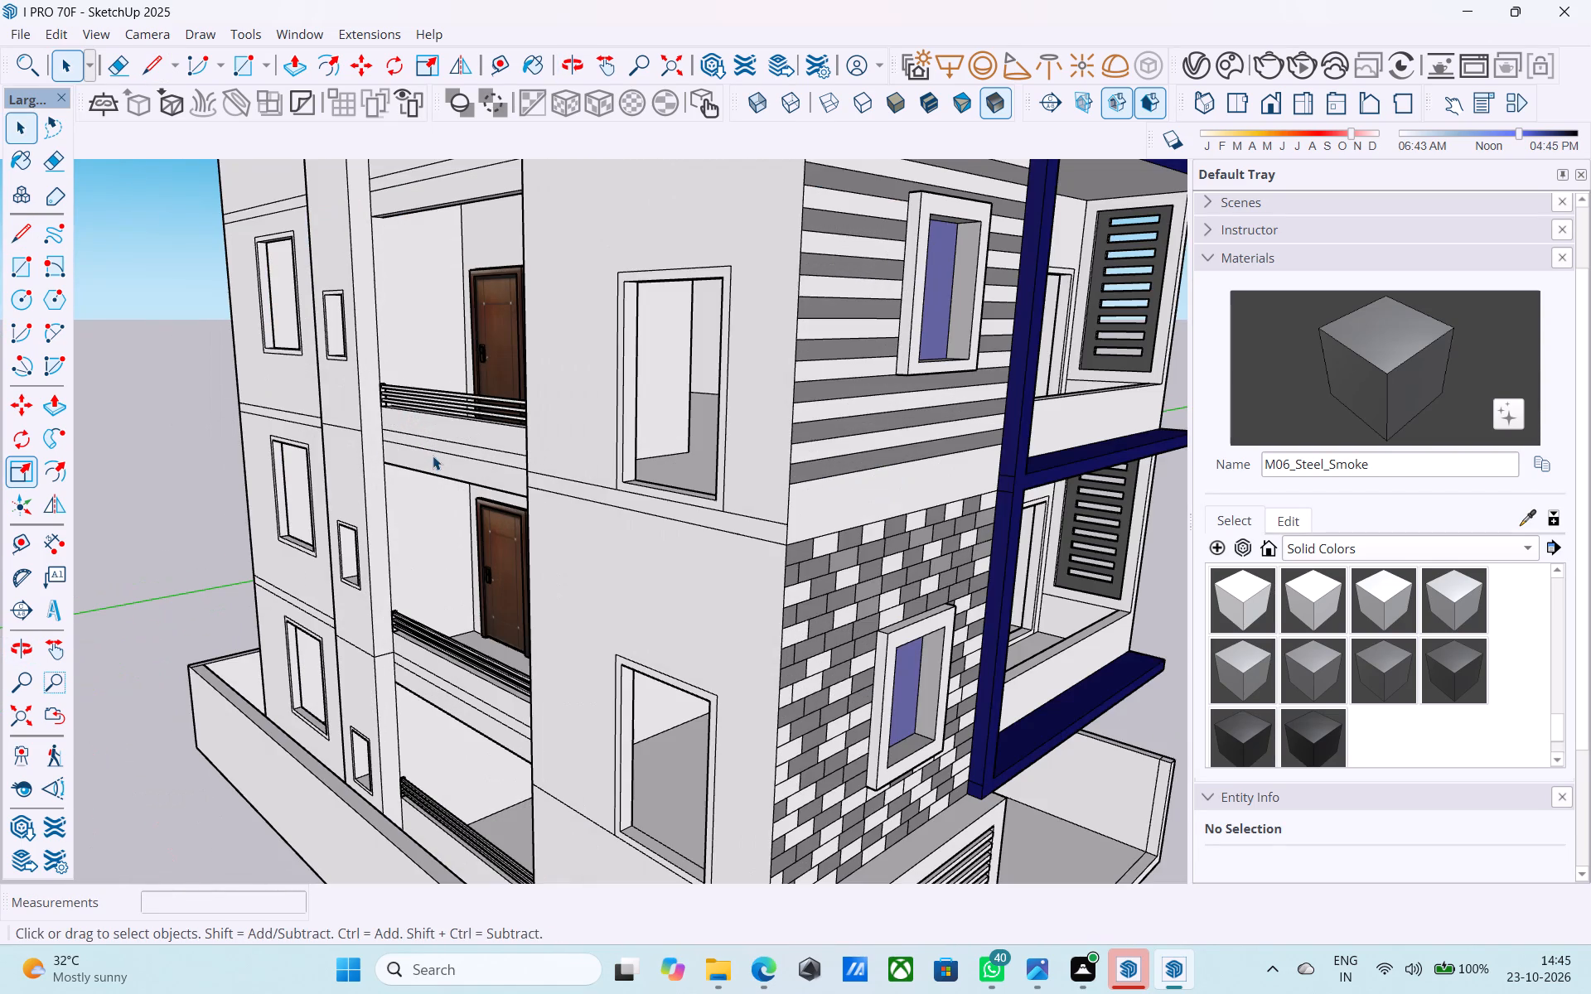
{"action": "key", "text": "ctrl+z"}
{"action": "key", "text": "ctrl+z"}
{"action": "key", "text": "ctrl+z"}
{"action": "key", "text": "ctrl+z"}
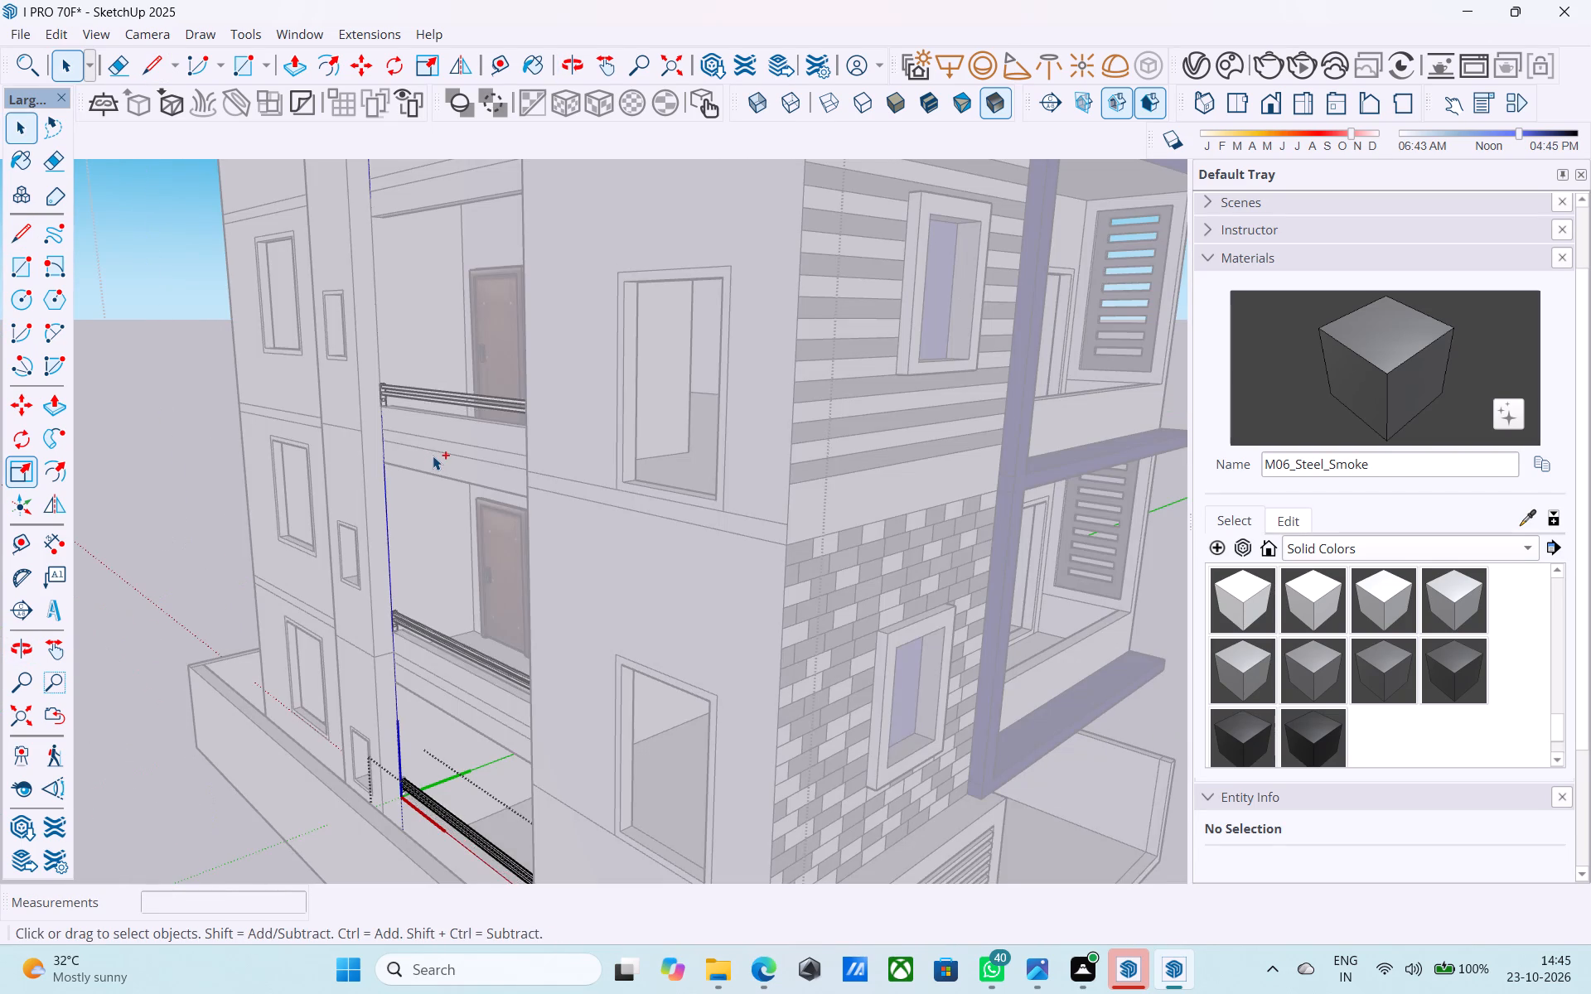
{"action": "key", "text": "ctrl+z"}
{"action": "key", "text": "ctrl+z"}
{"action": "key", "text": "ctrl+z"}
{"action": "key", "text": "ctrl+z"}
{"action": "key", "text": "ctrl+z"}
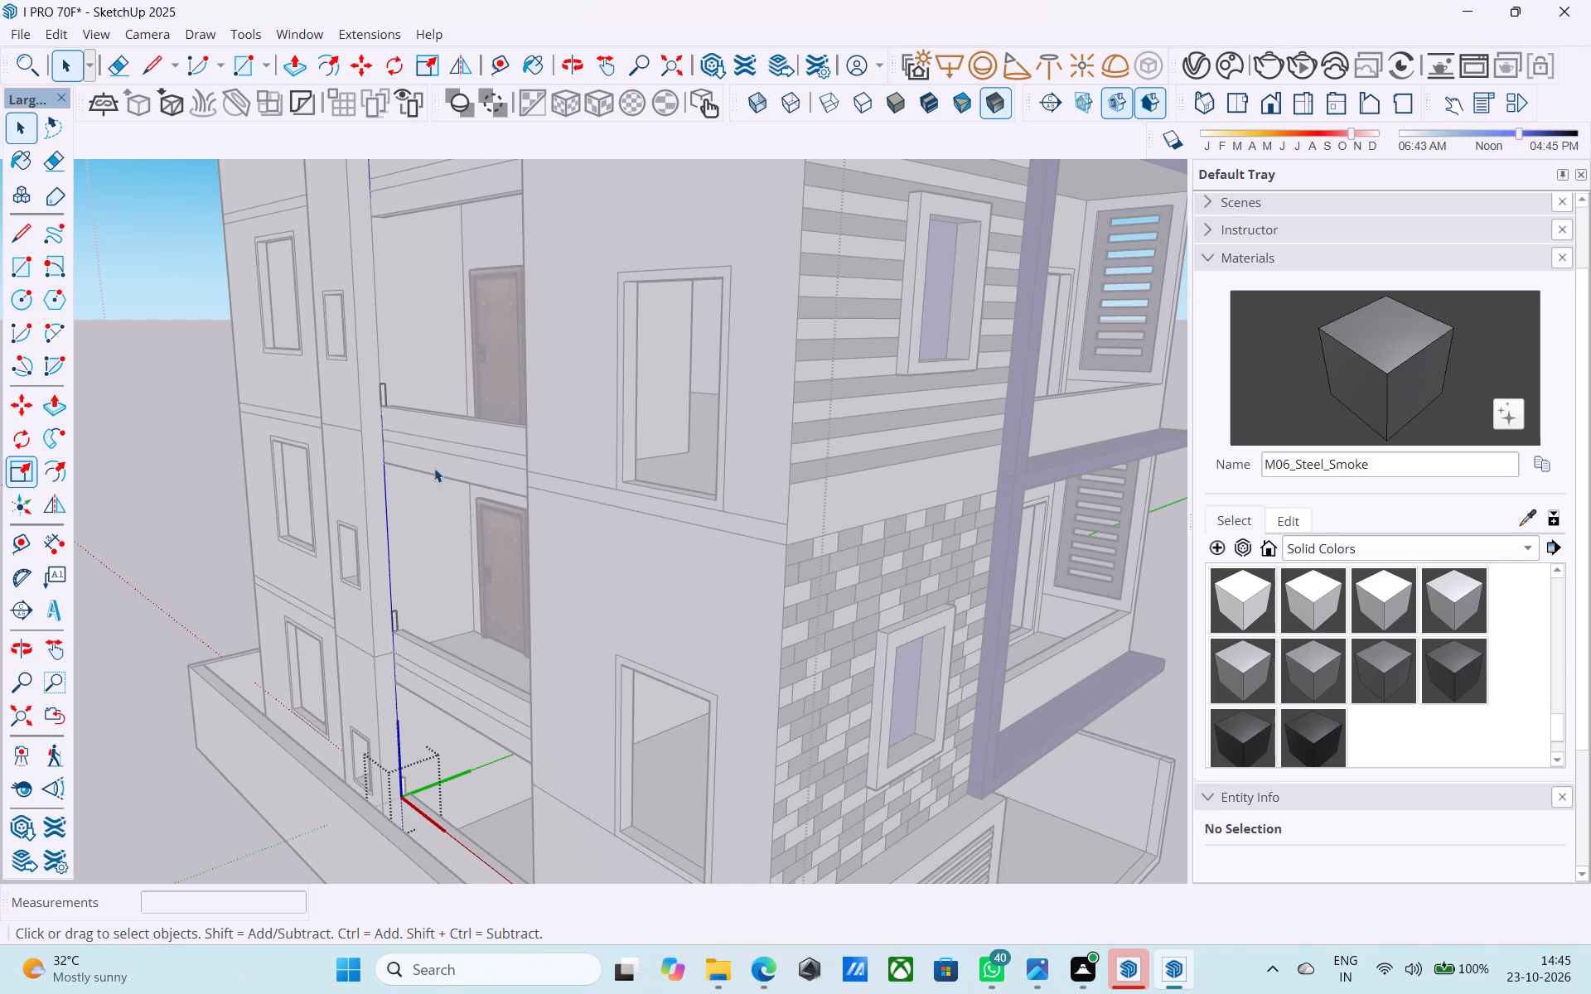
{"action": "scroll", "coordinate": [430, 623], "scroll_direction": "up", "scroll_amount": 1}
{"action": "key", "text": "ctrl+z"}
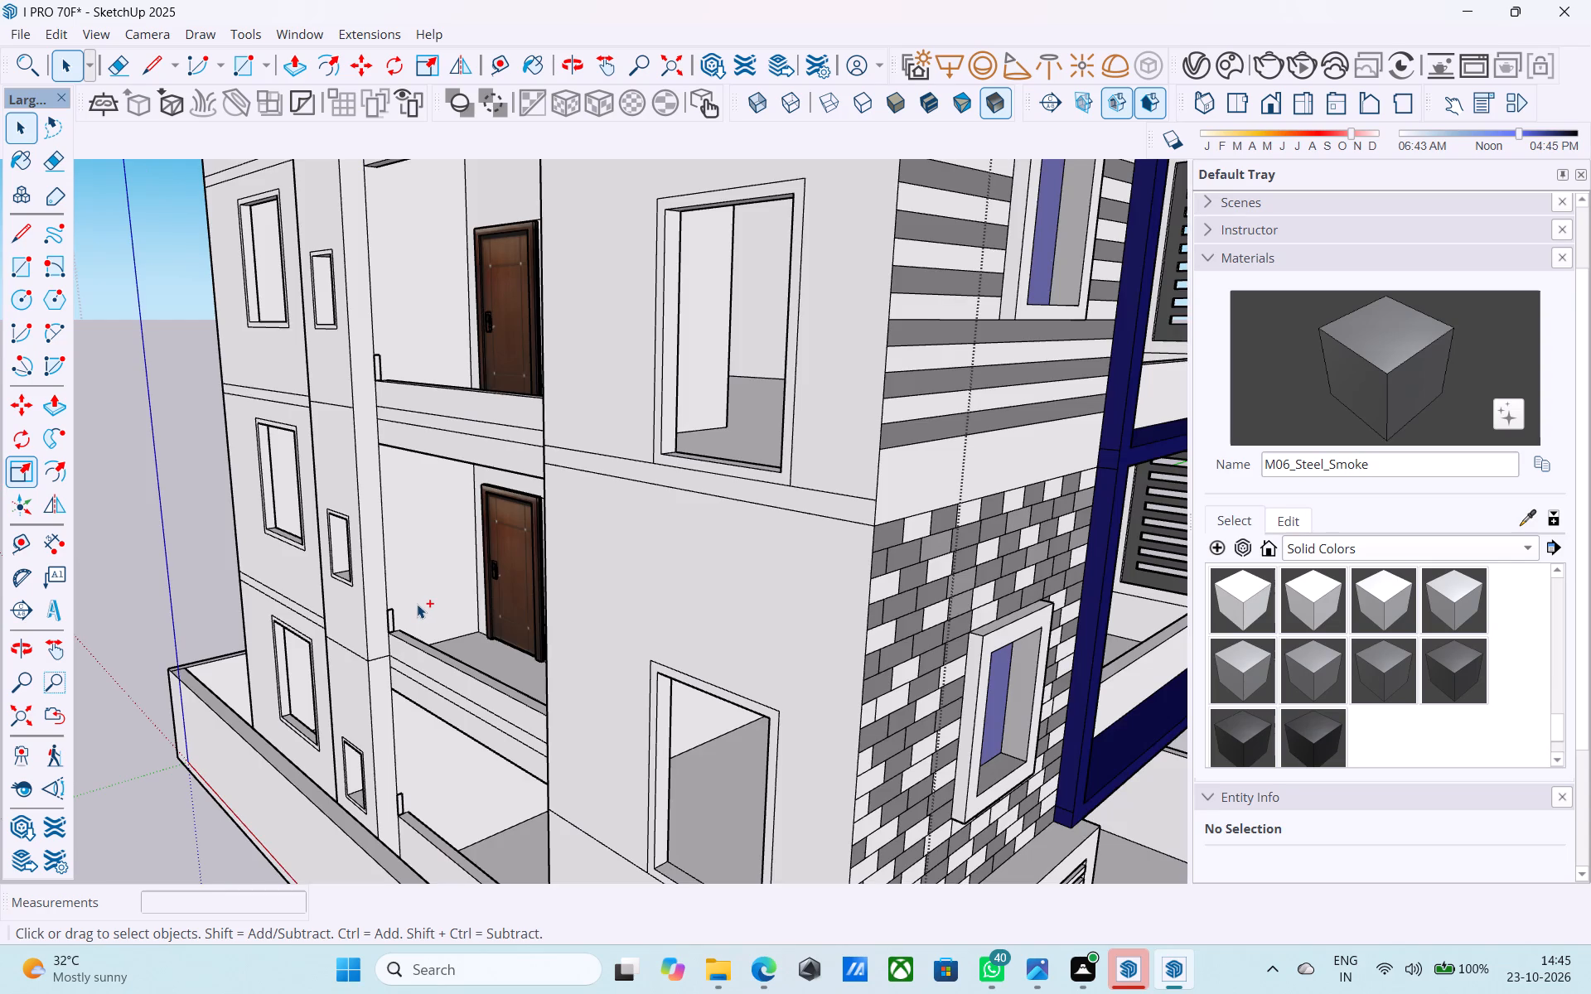
Open the railing component for editing and copy the post profile's top edge 1' straight up.
{"action": "scroll", "coordinate": [423, 807], "scroll_direction": "up", "scroll_amount": 17}
{"action": "double_click", "coordinate": [364, 774]}
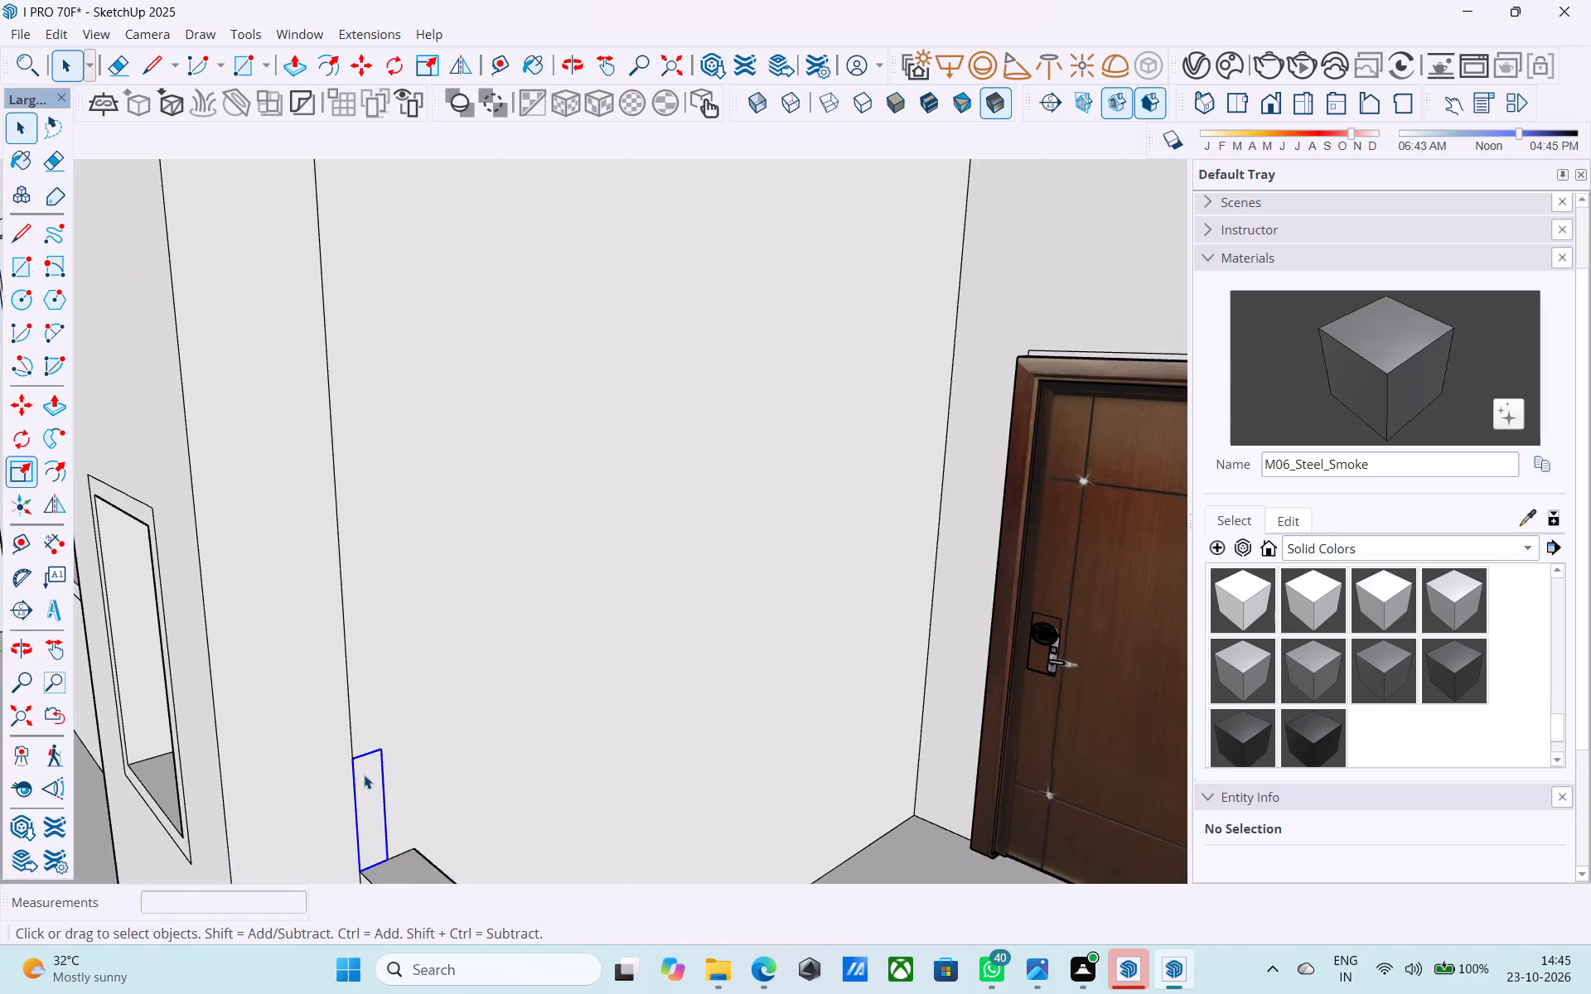
{"action": "scroll", "coordinate": [363, 775], "scroll_direction": "up", "scroll_amount": 11}
{"action": "middle_click_drag", "start_coordinate": [360, 766], "coordinate": [245, 719]}
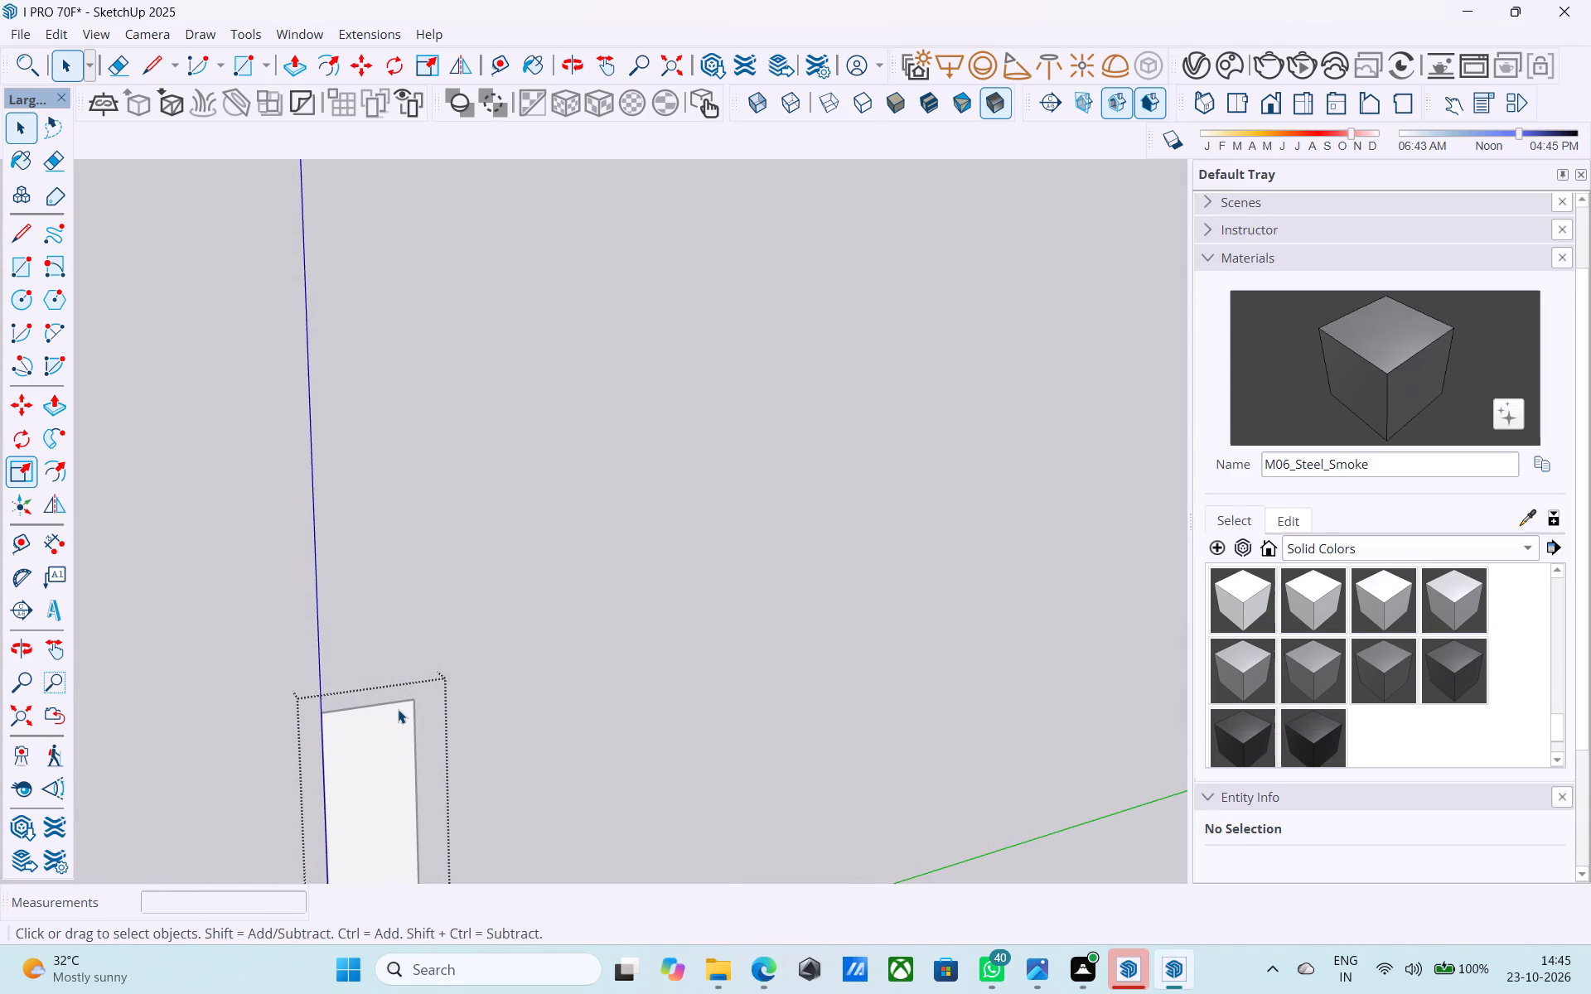
{"action": "left_click", "coordinate": [399, 702]}
{"action": "left_click", "coordinate": [399, 701]}
{"action": "left_click", "coordinate": [399, 709]}
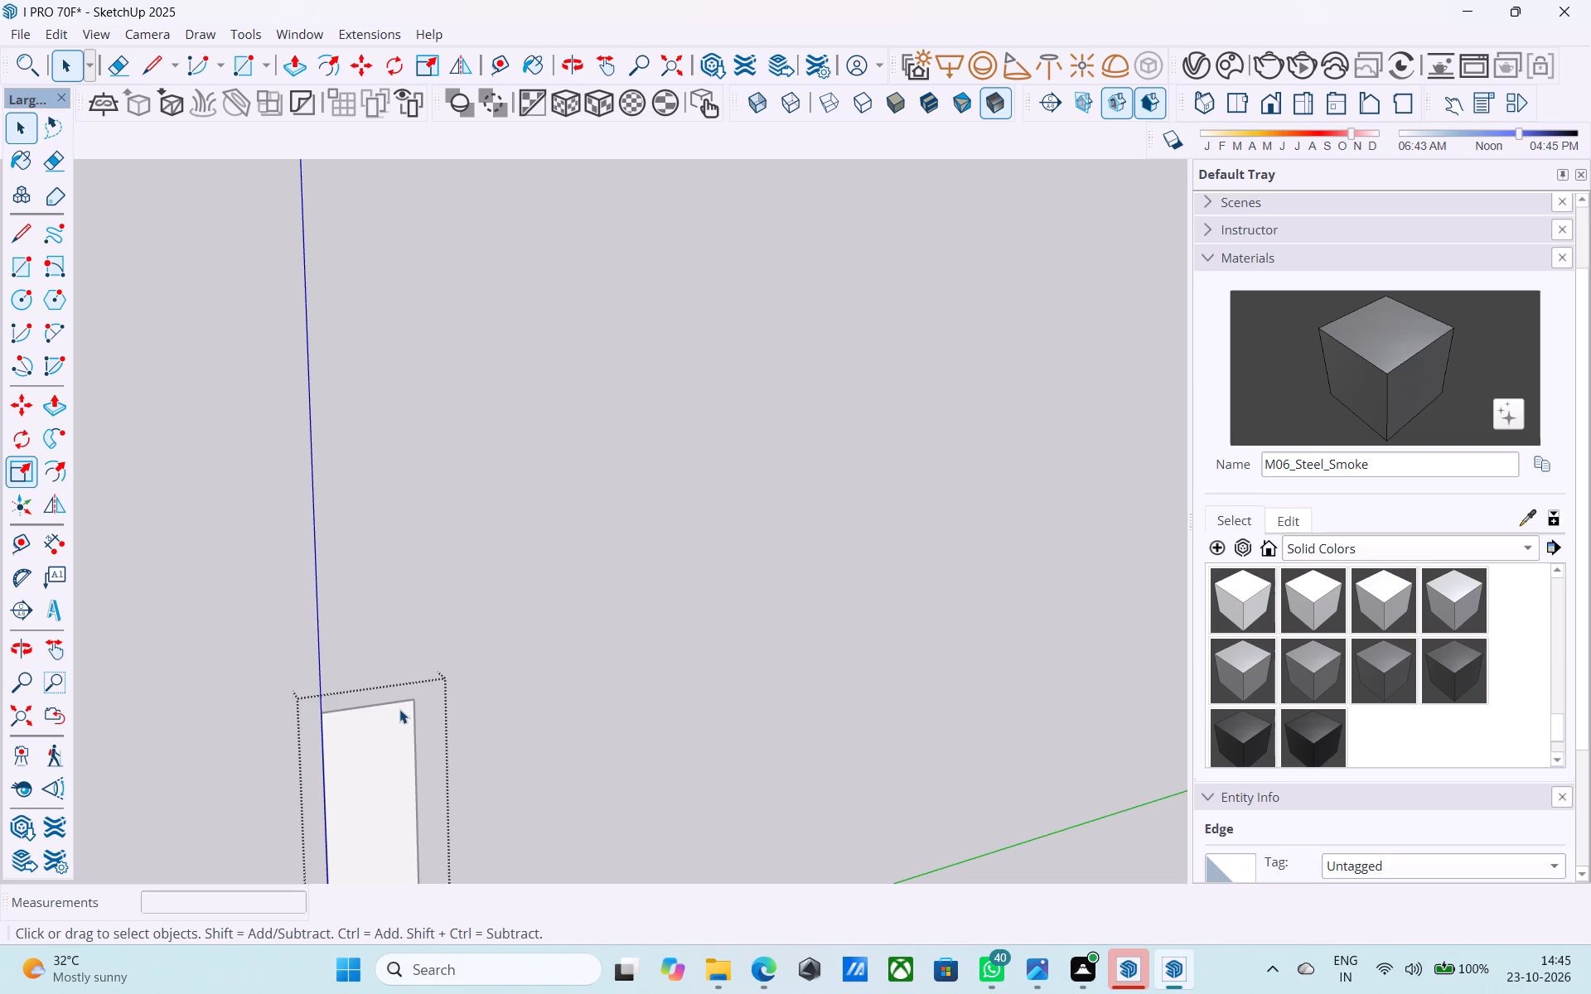
{"action": "left_click", "coordinate": [399, 704]}
{"action": "key", "text": "m"}
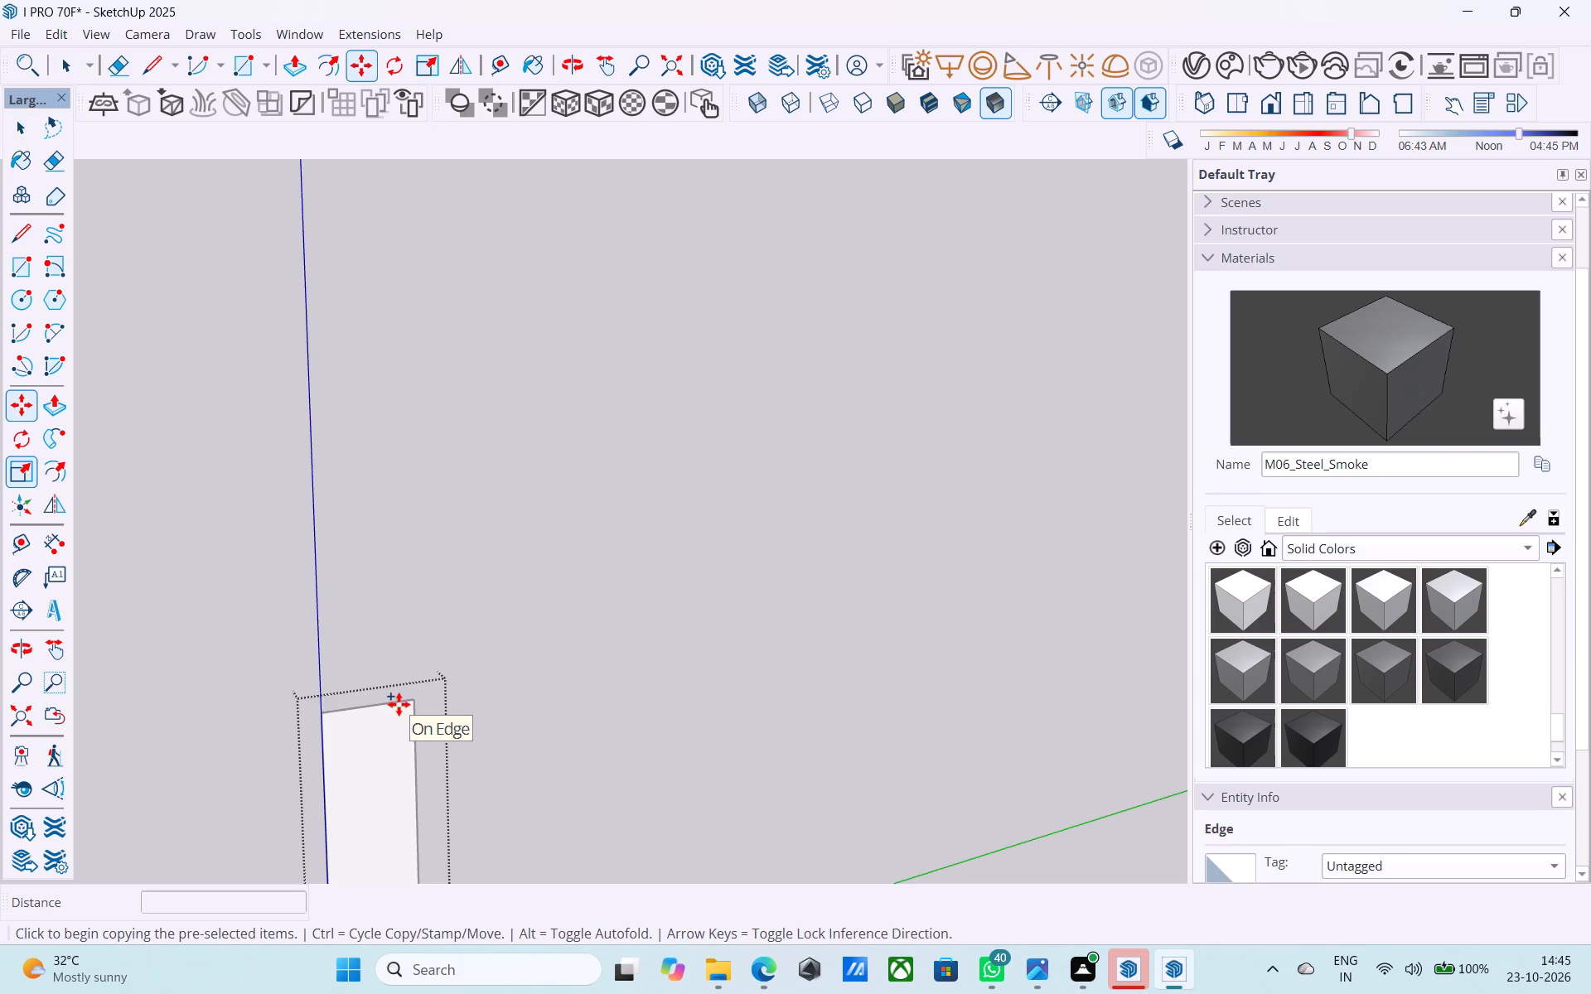
{"action": "left_click", "coordinate": [412, 703]}
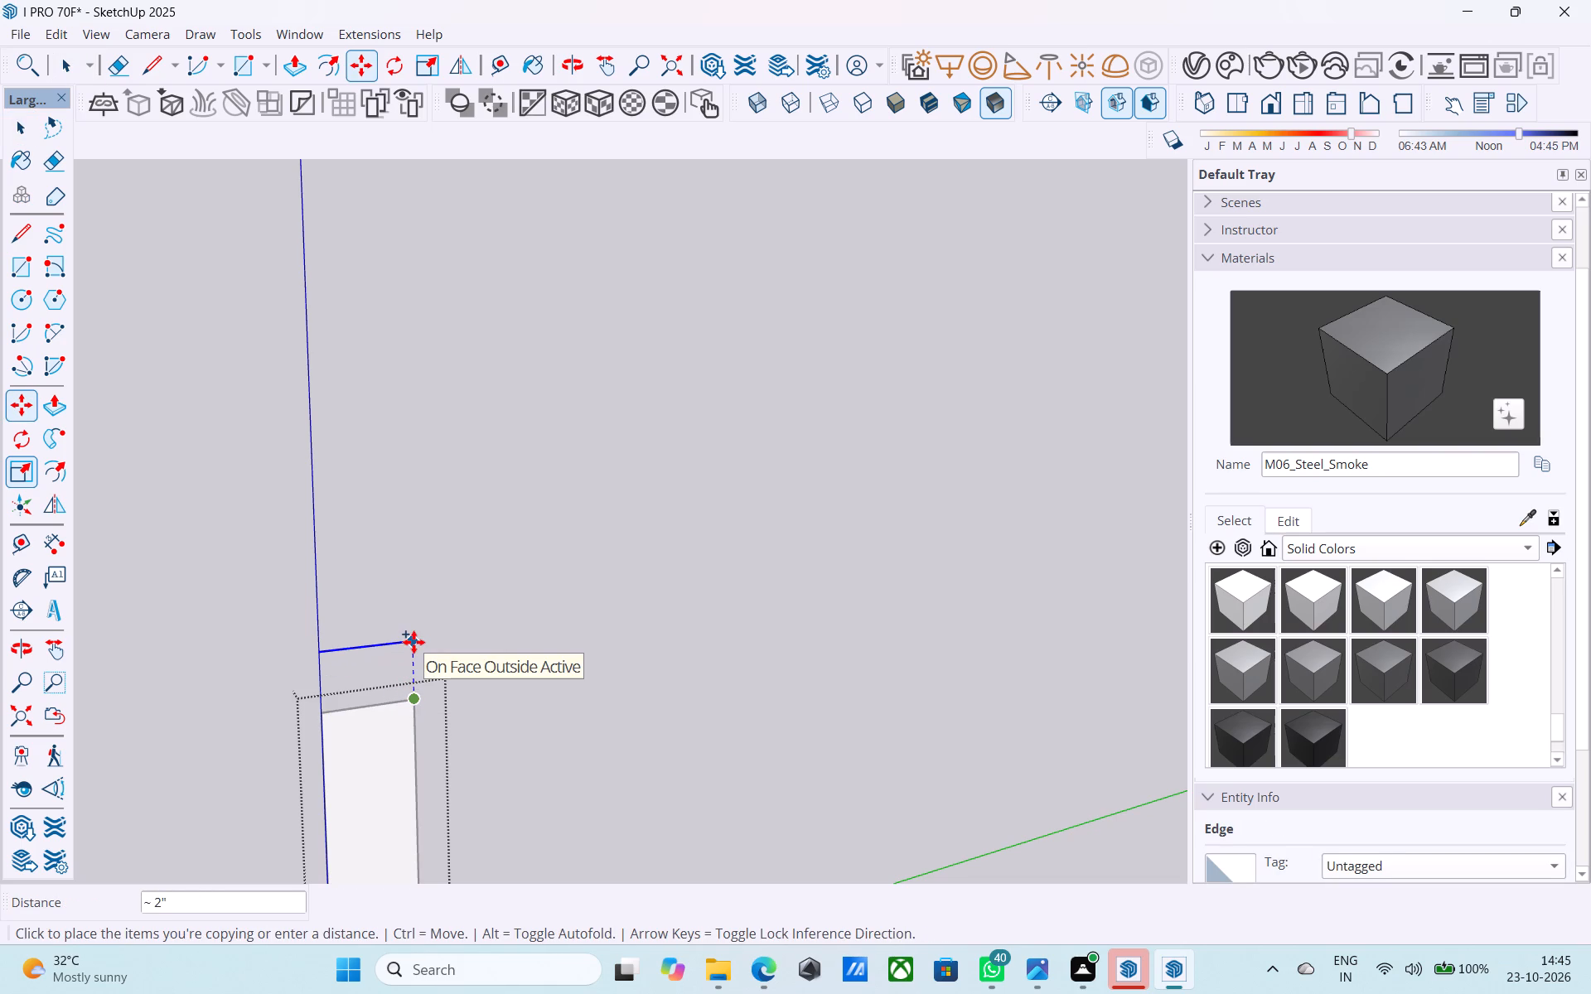
{"action": "type", "text": "1'"}
{"action": "key", "text": "Return"}
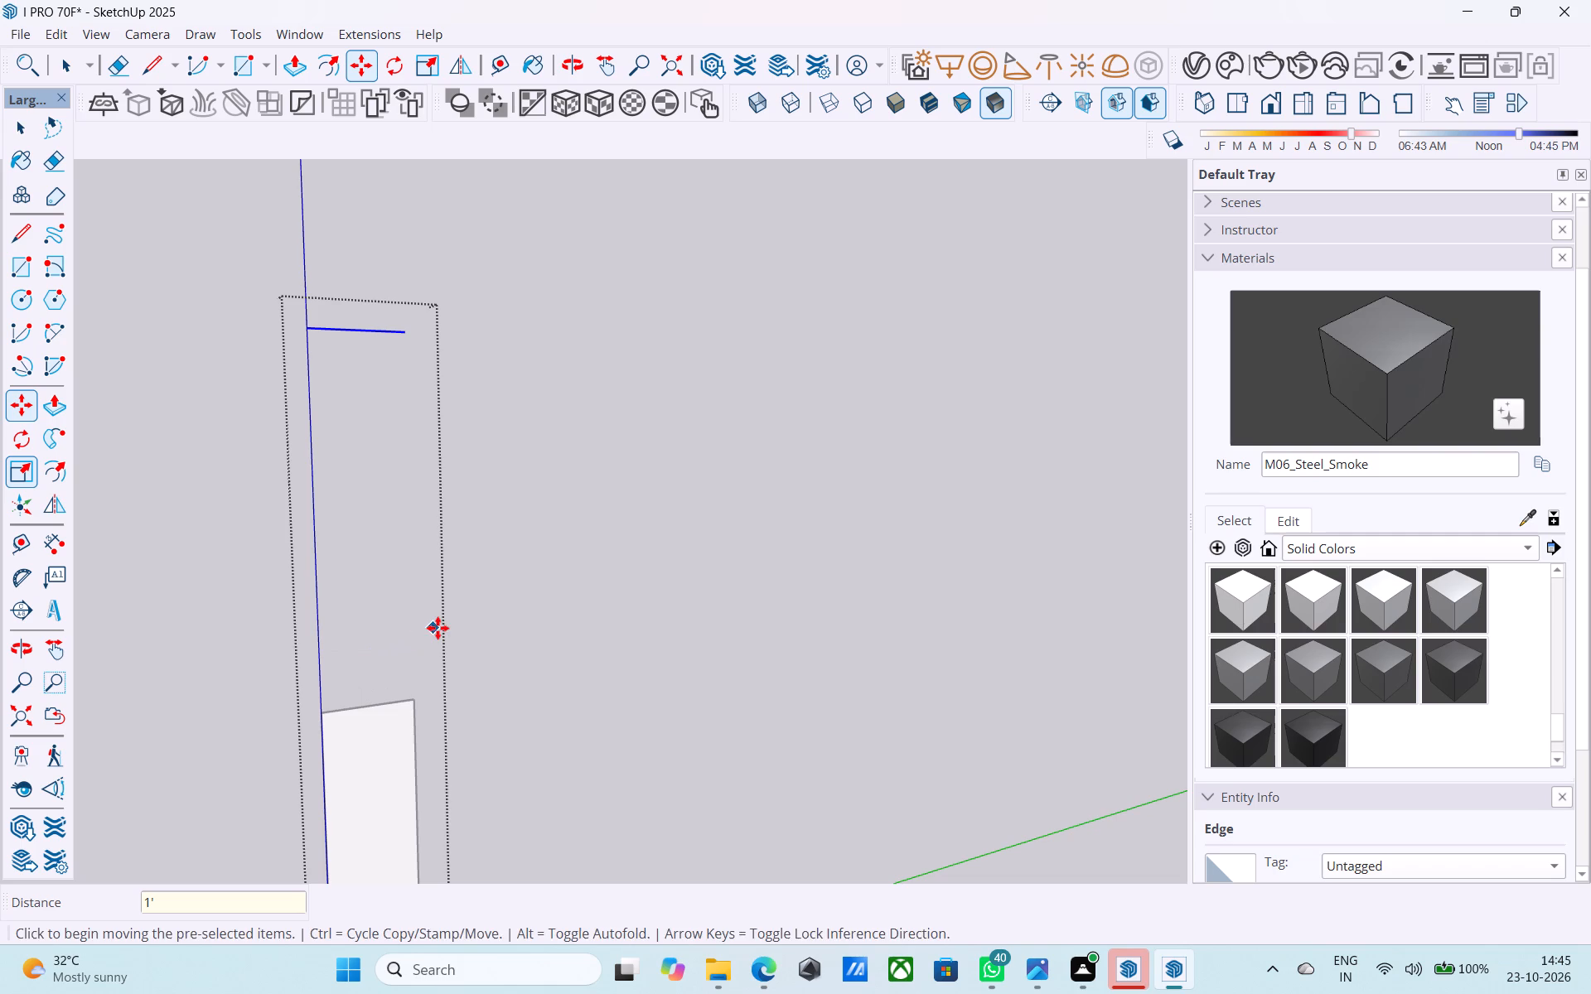
Join the copied edge to the profile with two side lines and fill the extension with a 3" by 1' rectangle.
{"action": "key", "text": "l"}
{"action": "left_click", "coordinate": [411, 703]}
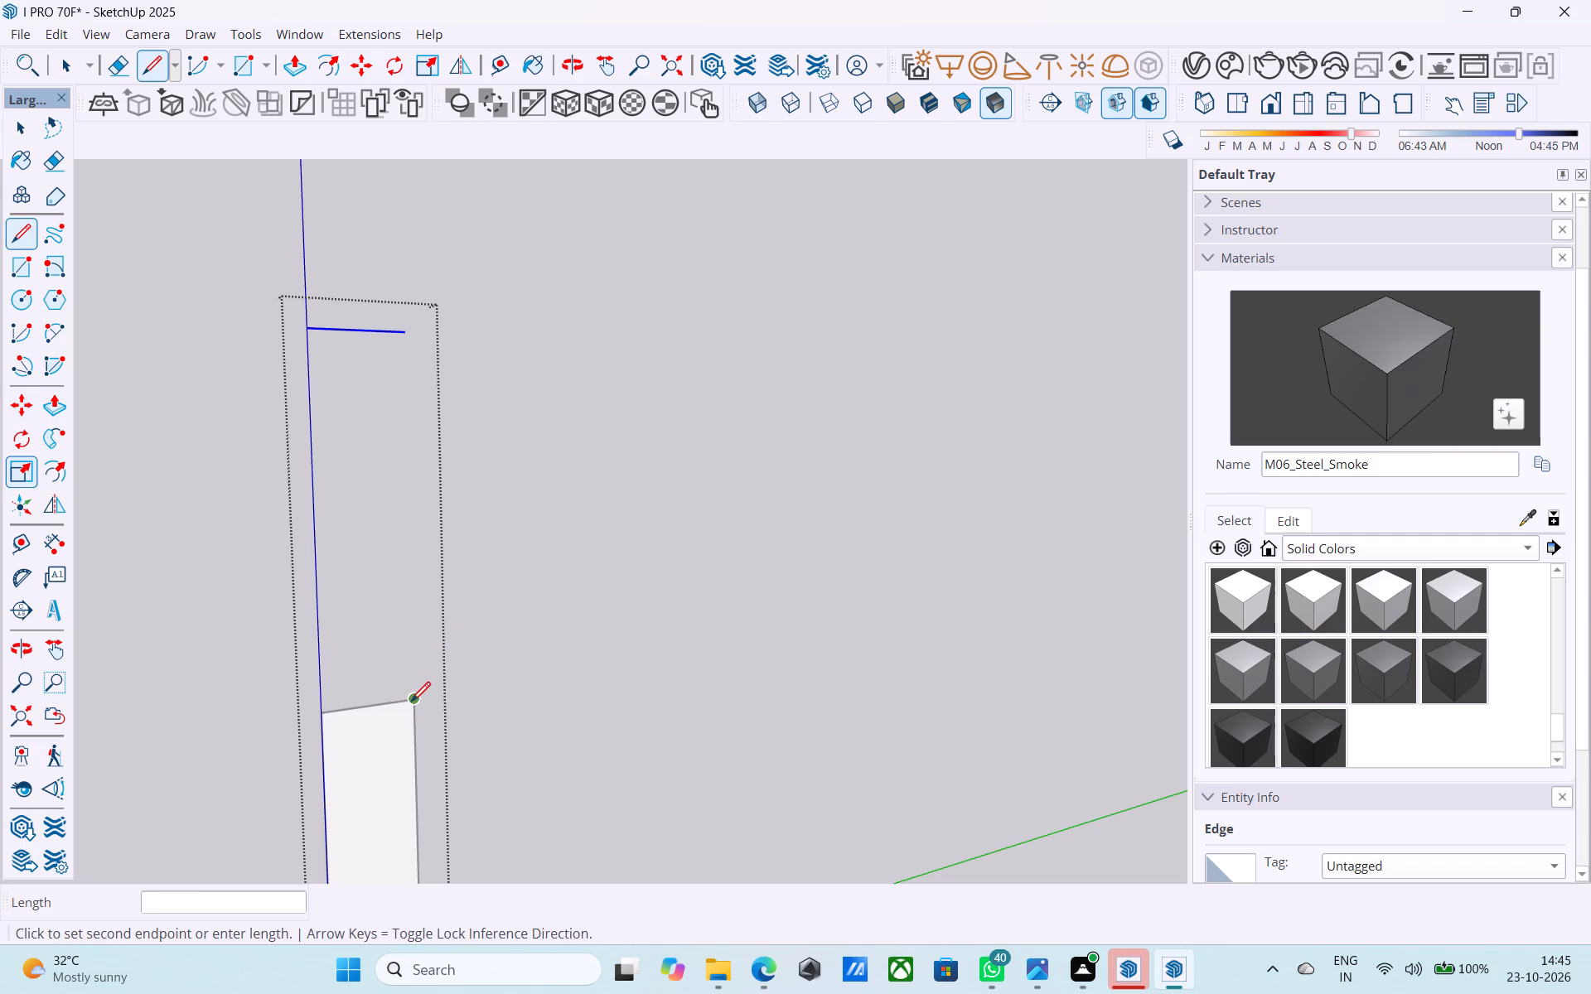
{"action": "left_click", "coordinate": [403, 337]}
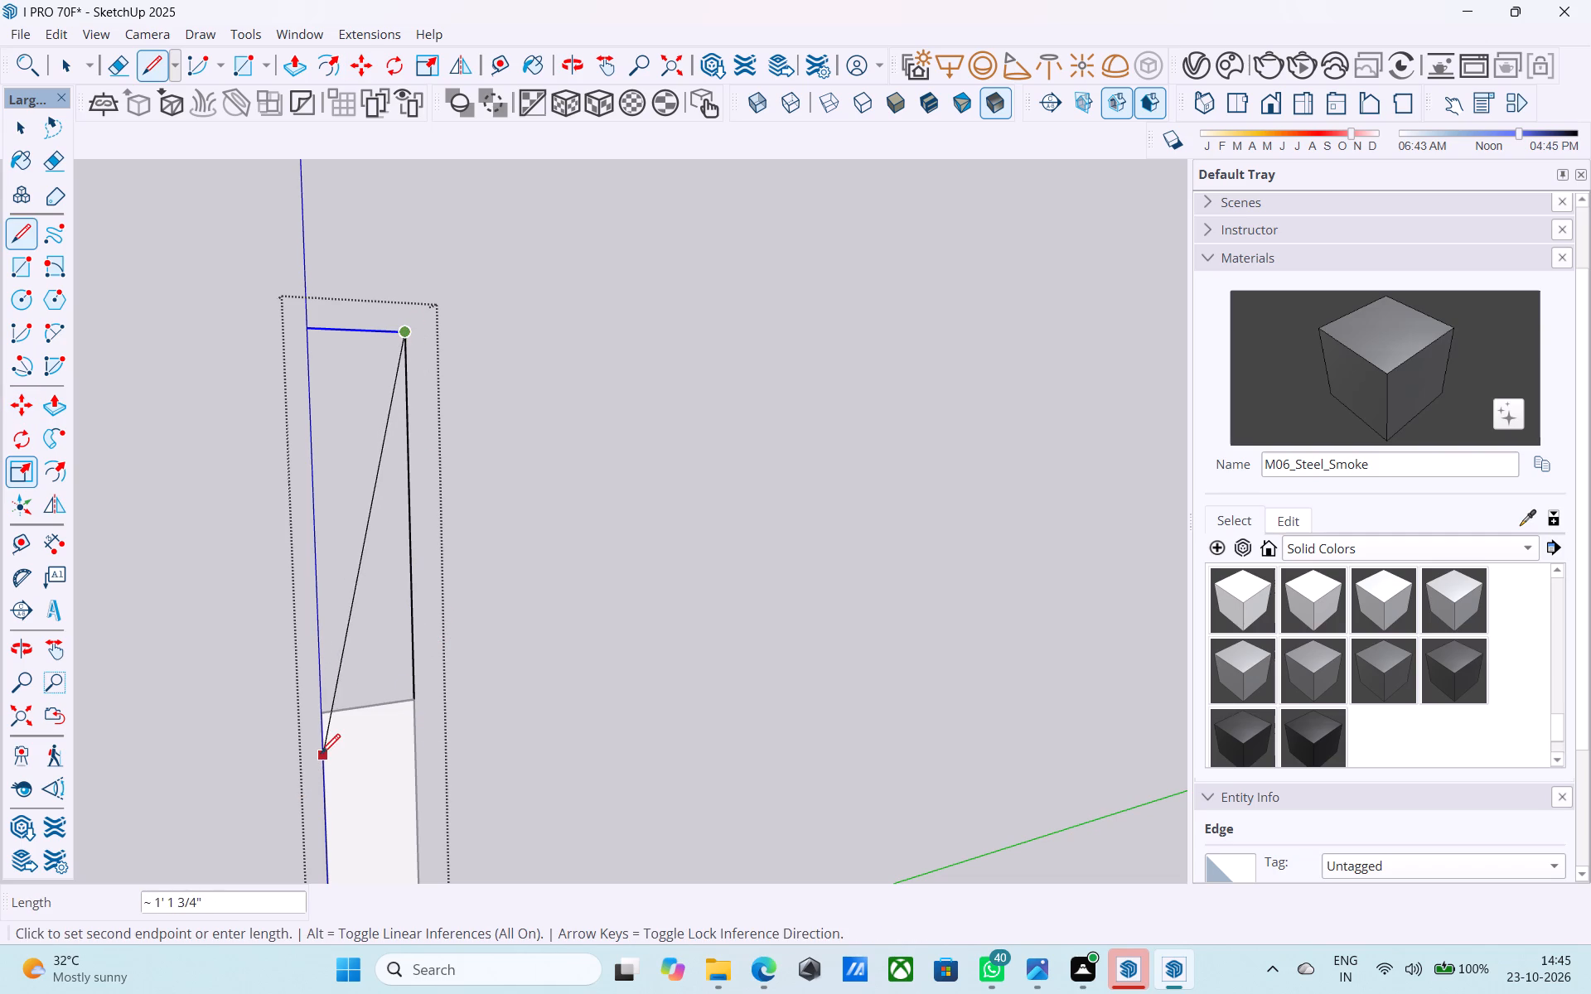
{"action": "key", "text": "l"}
{"action": "left_click", "coordinate": [317, 723]}
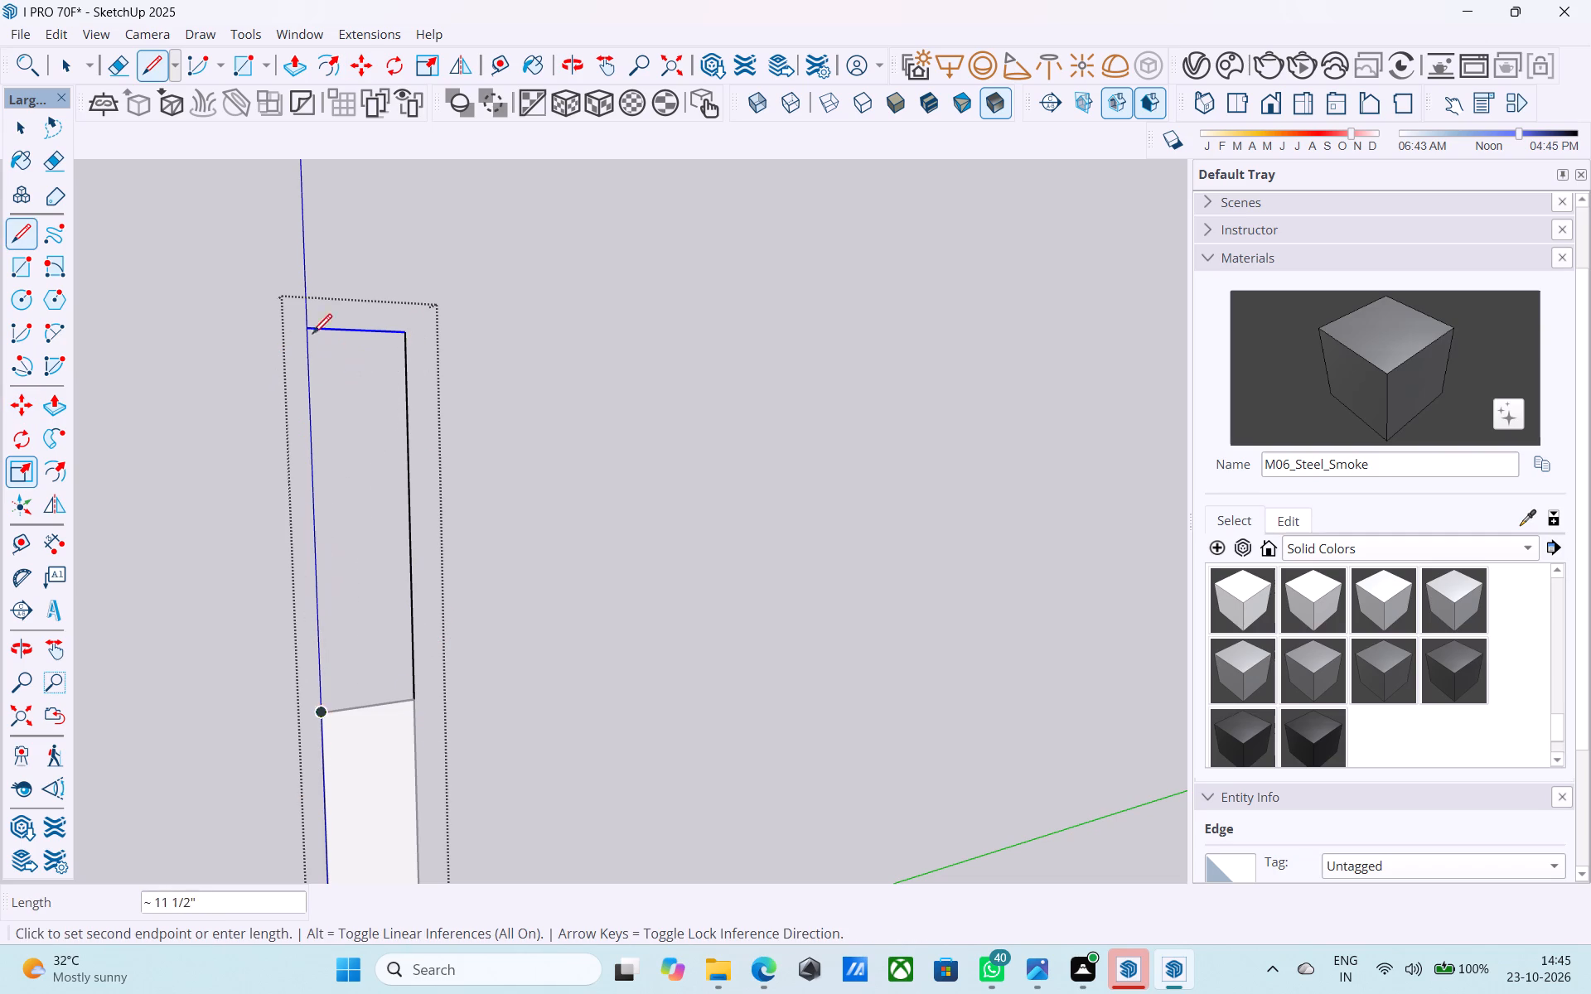
{"action": "left_click", "coordinate": [311, 326]}
{"action": "key", "text": "space"}
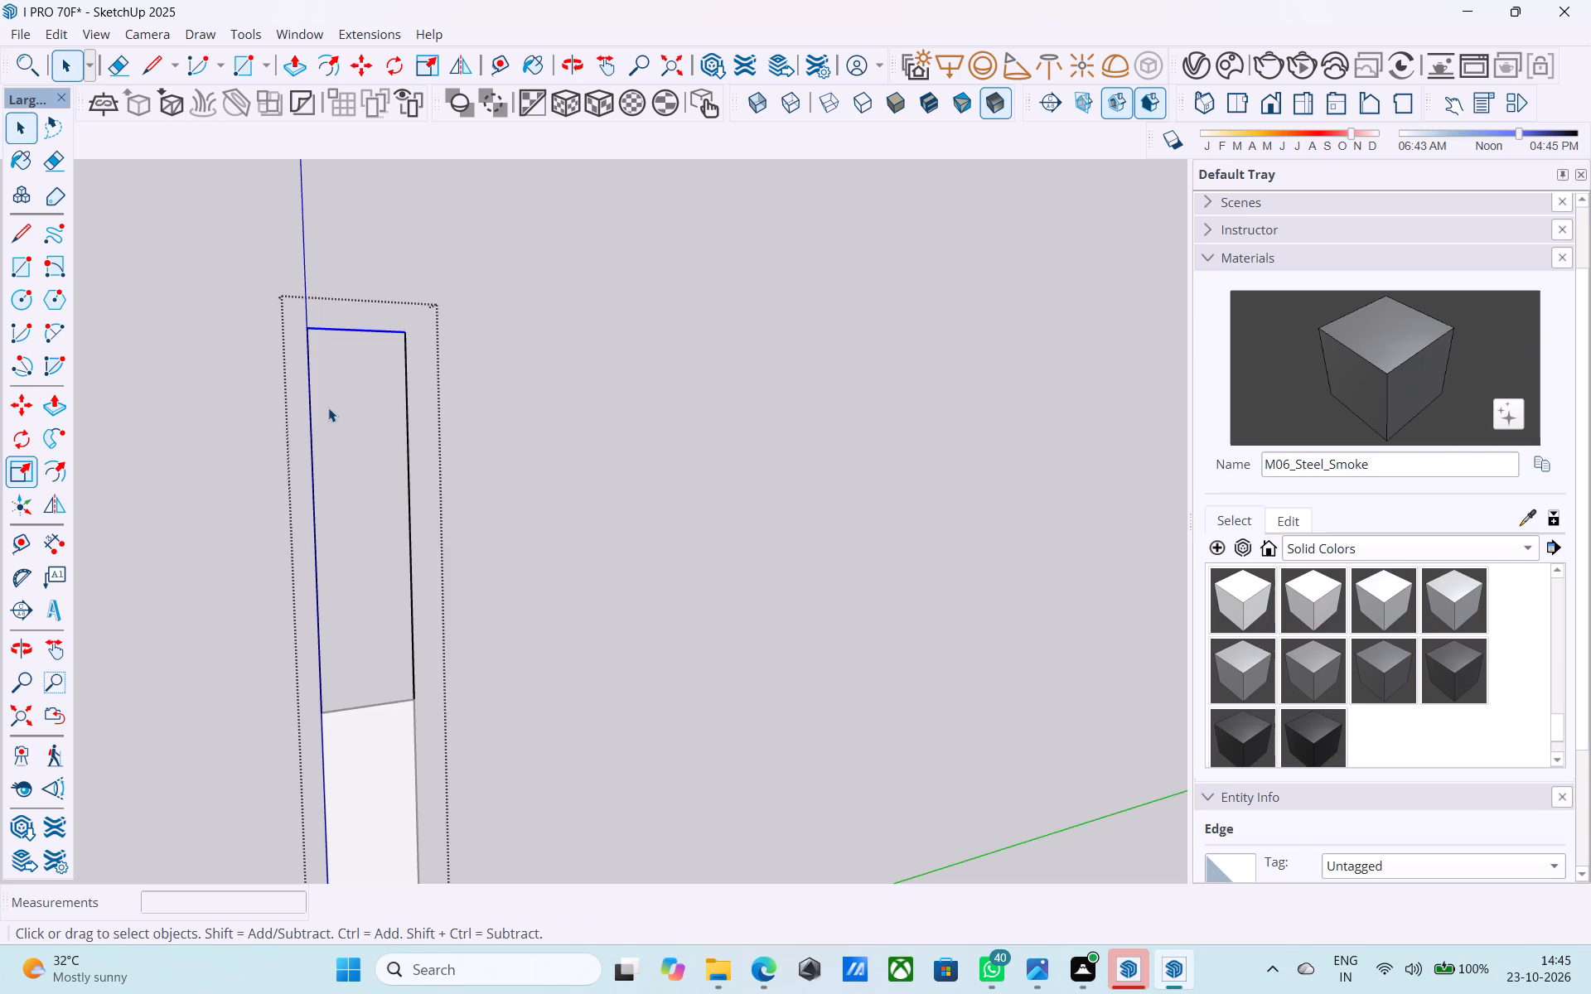
{"action": "key", "text": "r"}
{"action": "left_click", "coordinate": [309, 338]}
{"action": "left_click", "coordinate": [413, 702]}
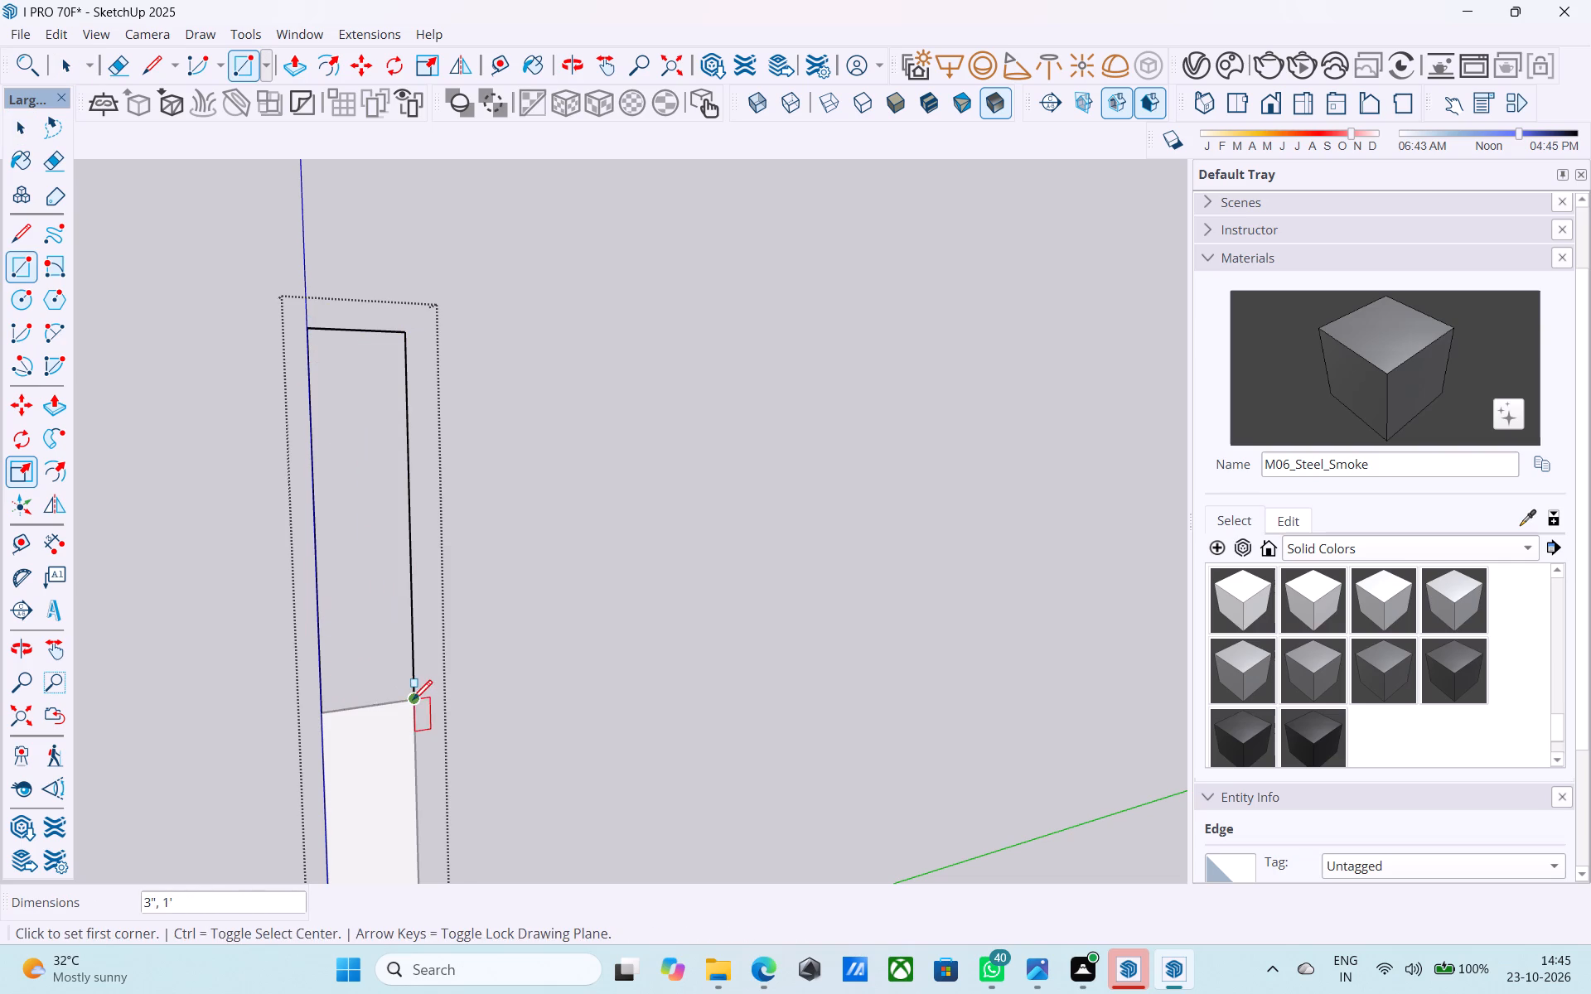
{"action": "key", "text": "space"}
{"action": "left_click", "coordinate": [370, 649]}
Erase the dividing edge between the original post profile and its upward extension.
{"action": "scroll", "coordinate": [370, 649], "scroll_direction": "down", "scroll_amount": 4}
{"action": "middle_click_drag", "start_coordinate": [373, 649], "coordinate": [497, 647]}
{"action": "scroll", "coordinate": [510, 649], "scroll_direction": "down", "scroll_amount": 11}
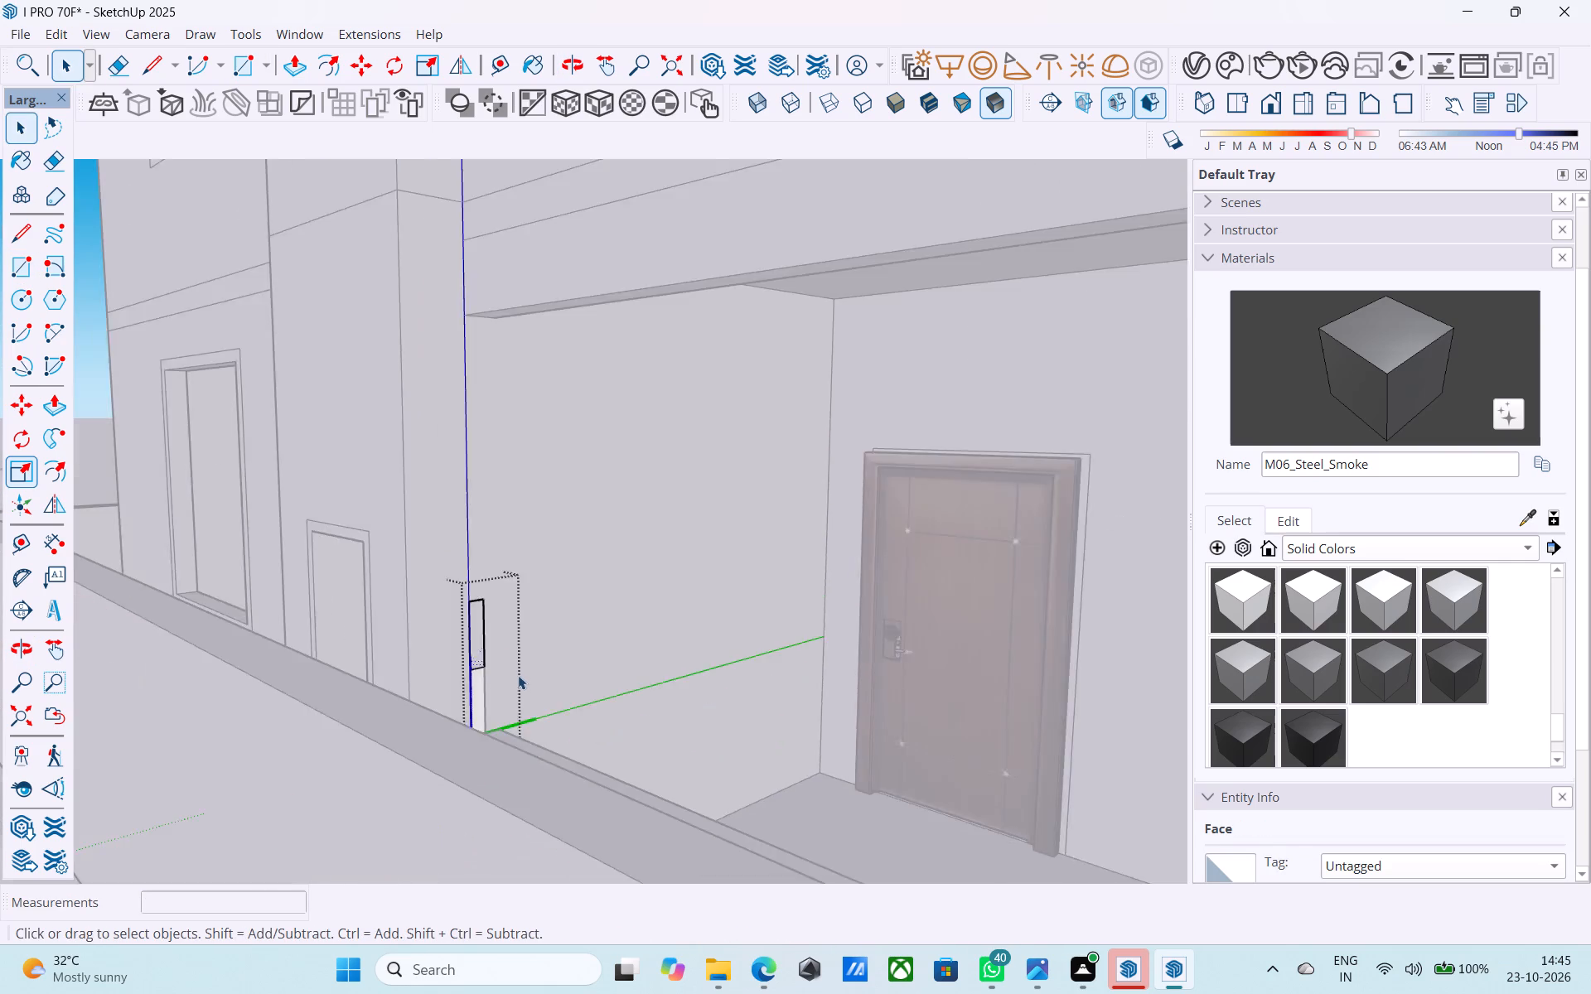
{"action": "scroll", "coordinate": [518, 675], "scroll_direction": "down", "scroll_amount": 12}
{"action": "middle_click_drag", "start_coordinate": [491, 677], "coordinate": [438, 682]}
{"action": "scroll", "coordinate": [466, 675], "scroll_direction": "up", "scroll_amount": 14}
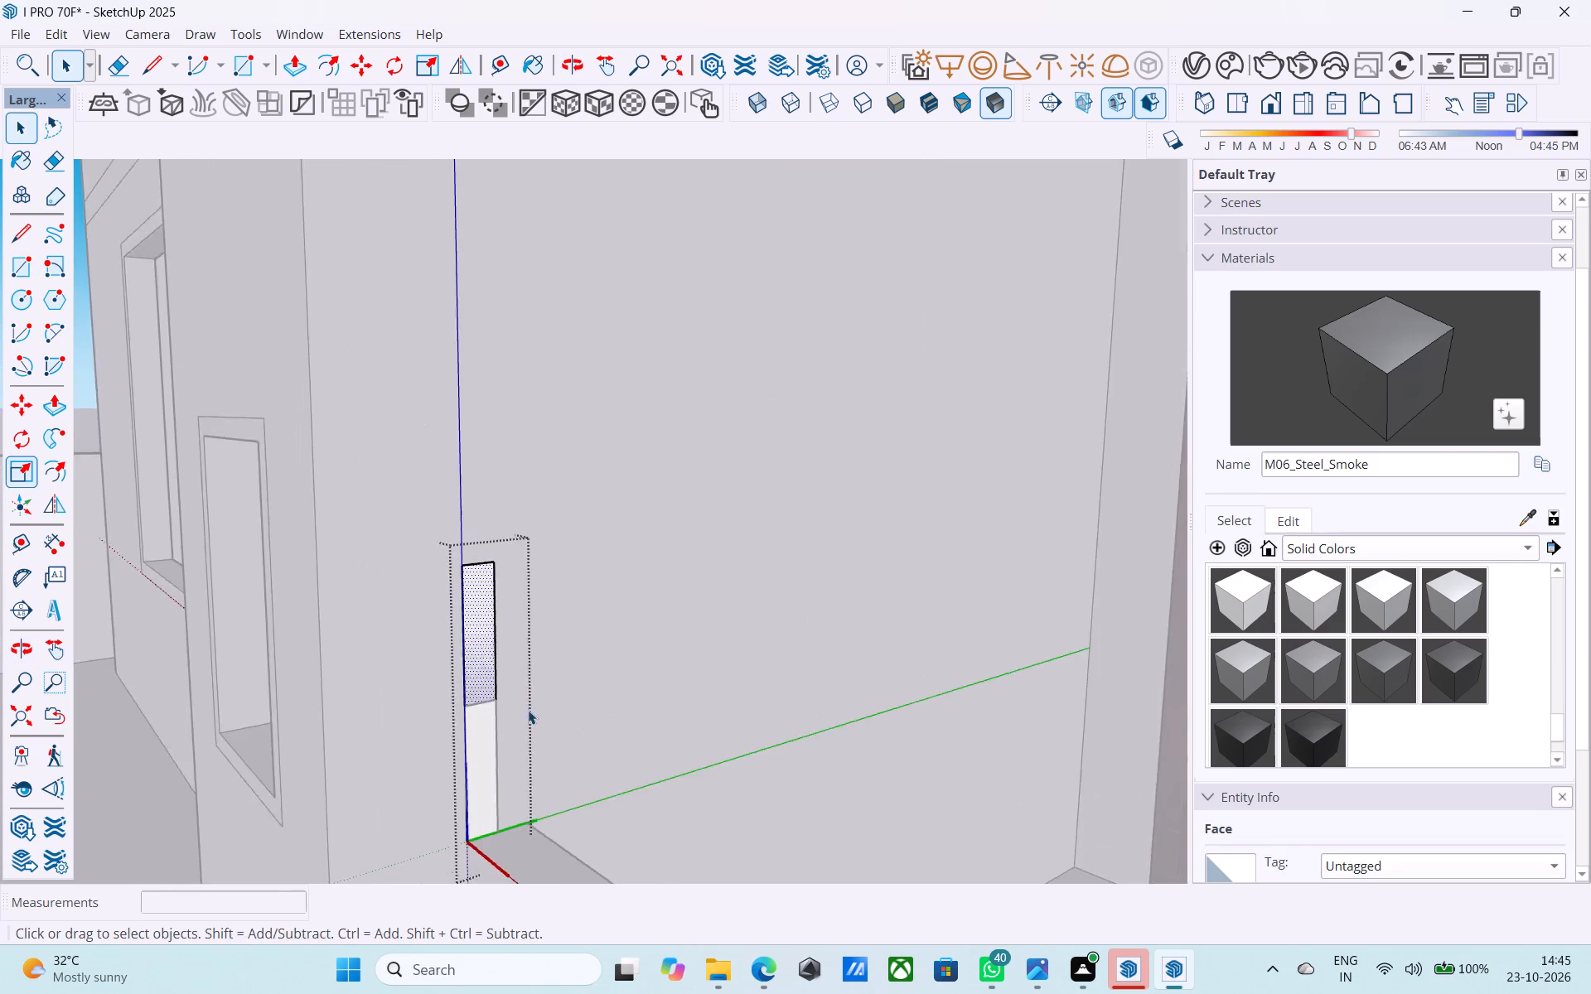
{"action": "scroll", "coordinate": [528, 710], "scroll_direction": "up", "scroll_amount": 12}
{"action": "key", "text": "e"}
{"action": "left_click", "coordinate": [408, 678]}
{"action": "left_click_drag", "start_coordinate": [407, 677], "coordinate": [408, 688]}
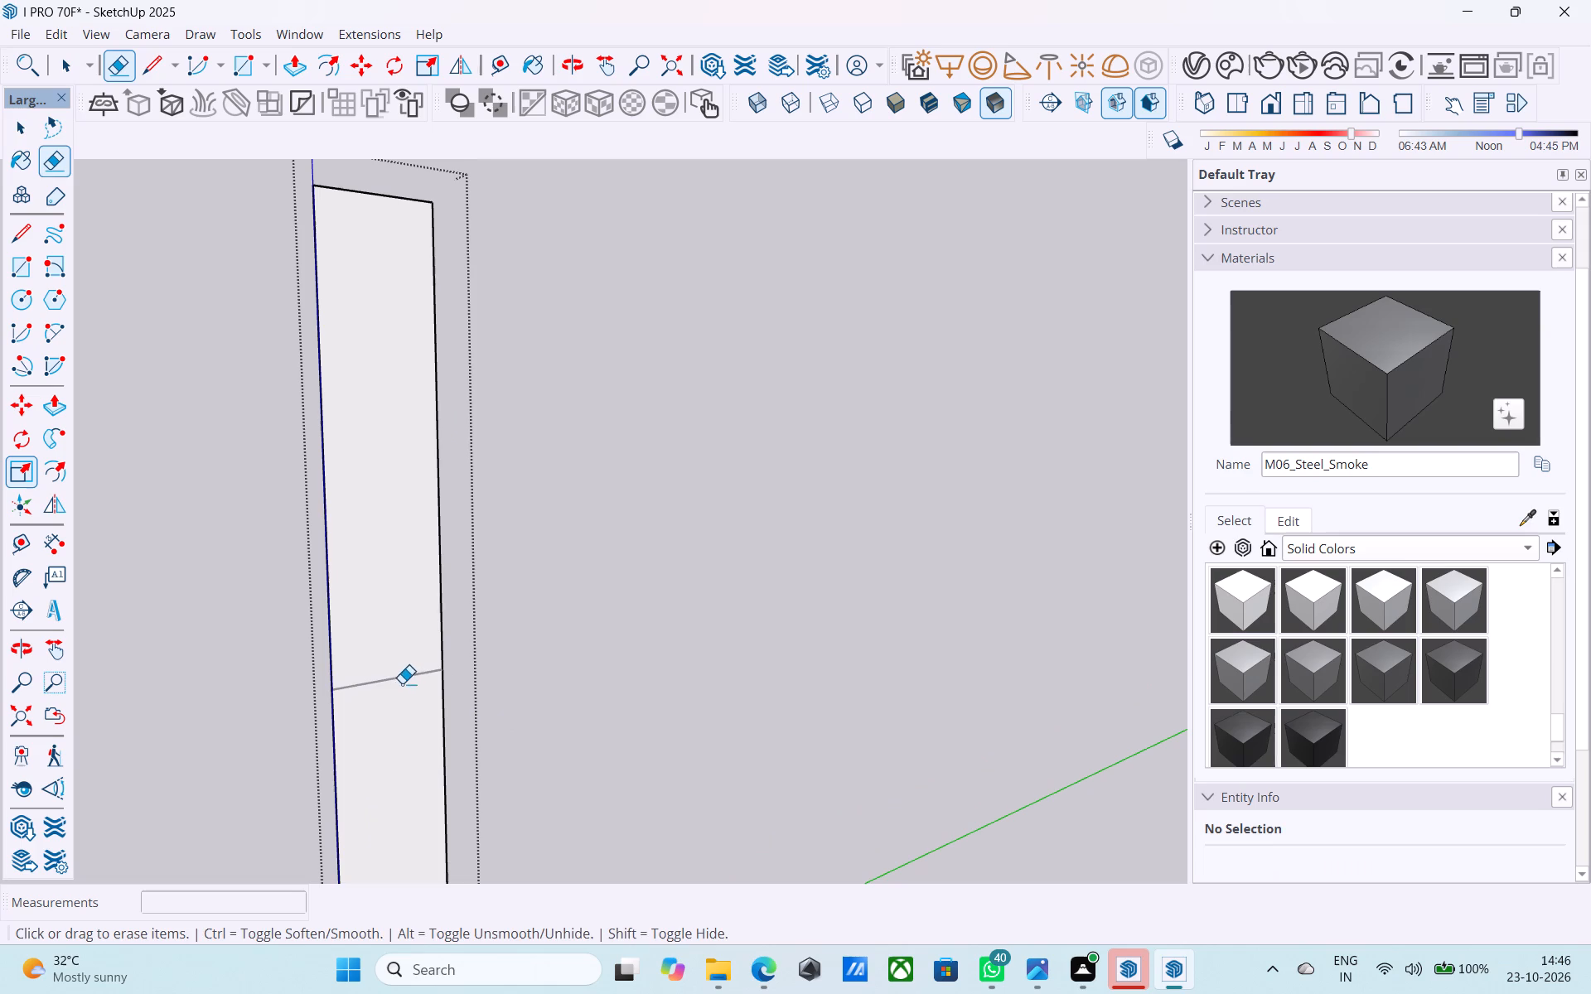
{"action": "left_click_drag", "start_coordinate": [401, 681], "coordinate": [405, 693]}
{"action": "key", "text": "space"}
{"action": "triple_click", "coordinate": [403, 693]}
{"action": "left_click", "coordinate": [401, 692]}
Draw a 1.5" by 2" rectangle near the top of the extended post profile.
{"action": "scroll", "coordinate": [389, 680], "scroll_direction": "down", "scroll_amount": 10}
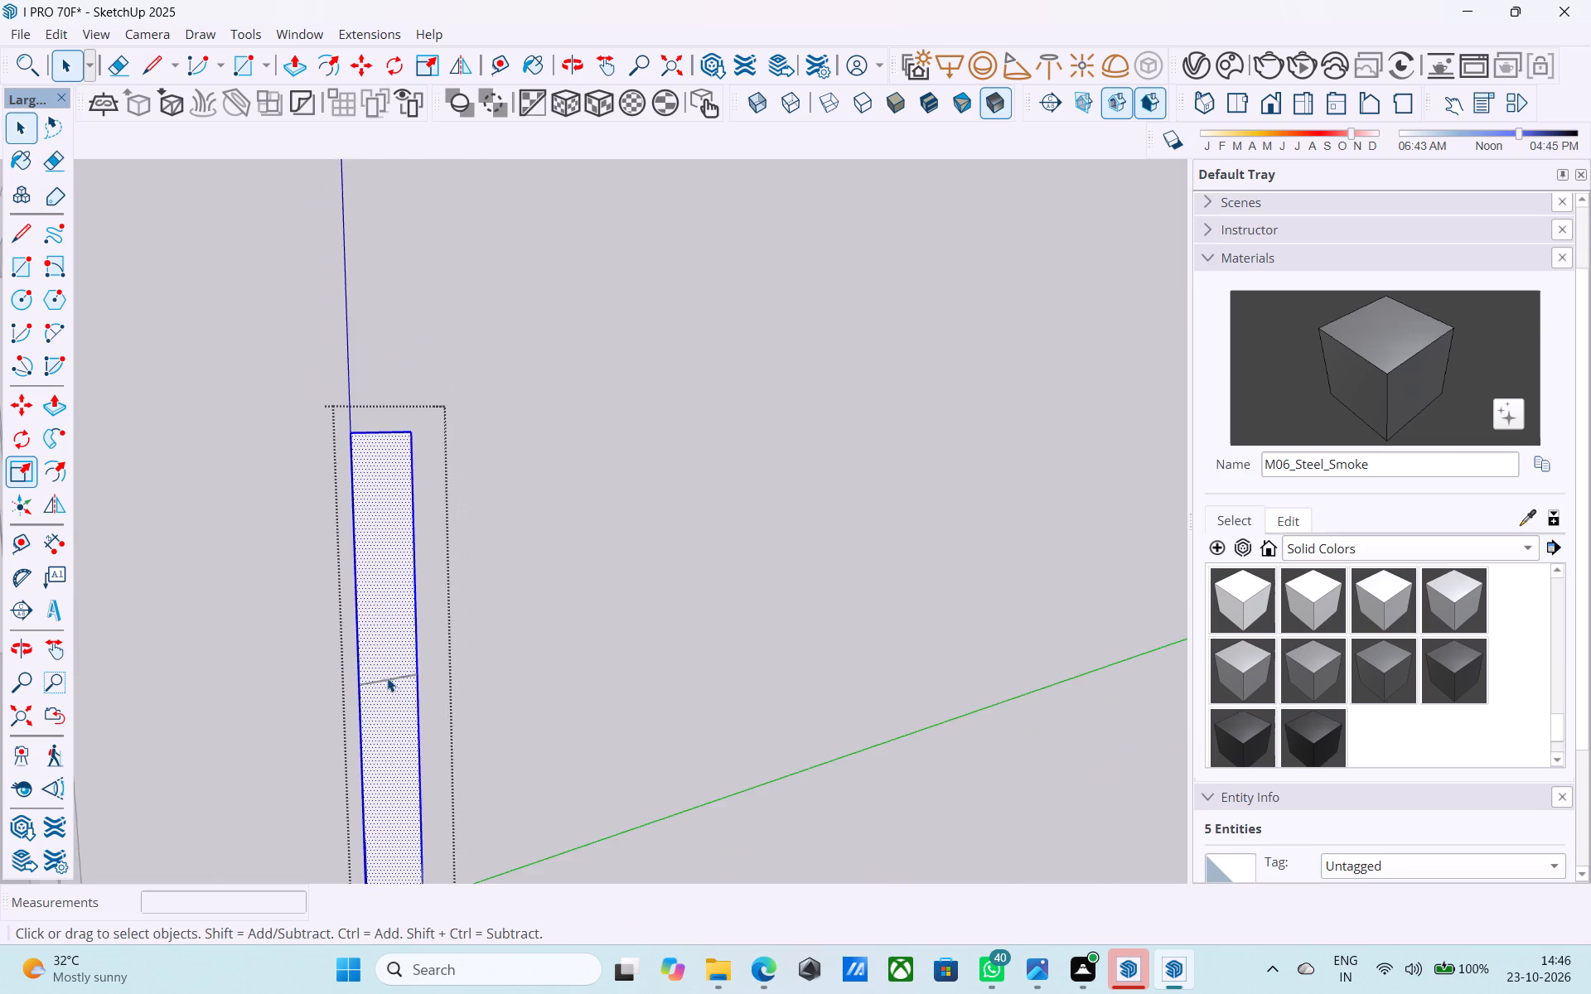
{"action": "scroll", "coordinate": [387, 678], "scroll_direction": "down", "scroll_amount": 20}
{"action": "scroll", "coordinate": [385, 689], "scroll_direction": "up", "scroll_amount": 14}
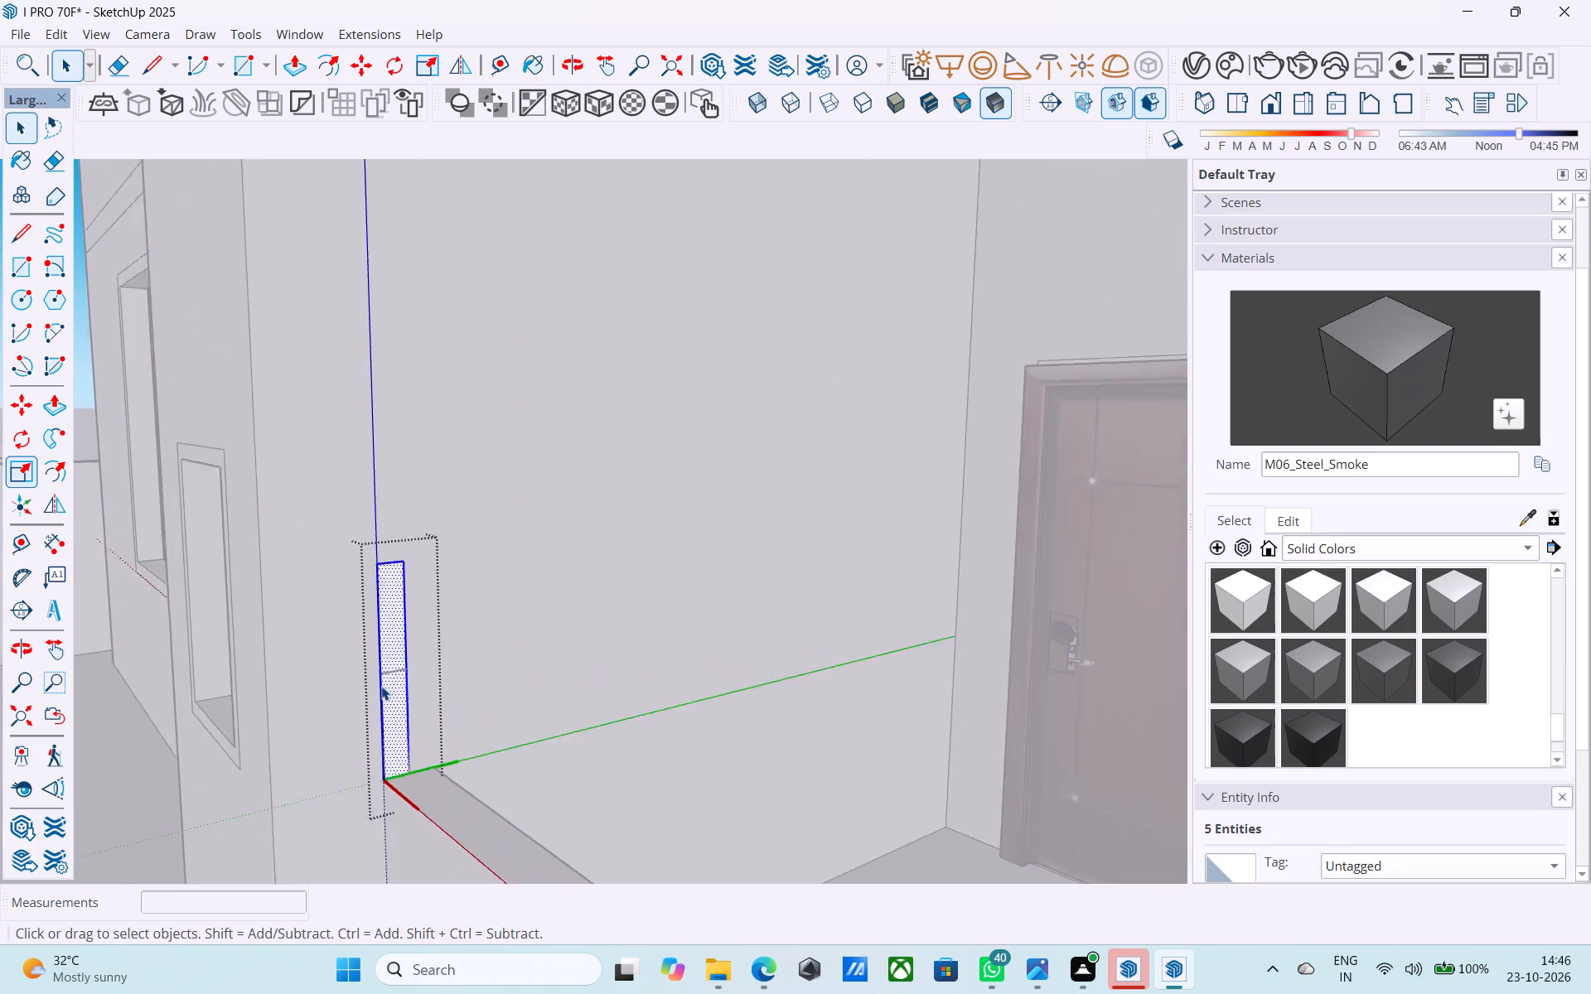
{"action": "scroll", "coordinate": [381, 686], "scroll_direction": "up", "scroll_amount": 7}
{"action": "middle_click_drag", "start_coordinate": [410, 789], "coordinate": [343, 778]}
{"action": "key", "text": "r"}
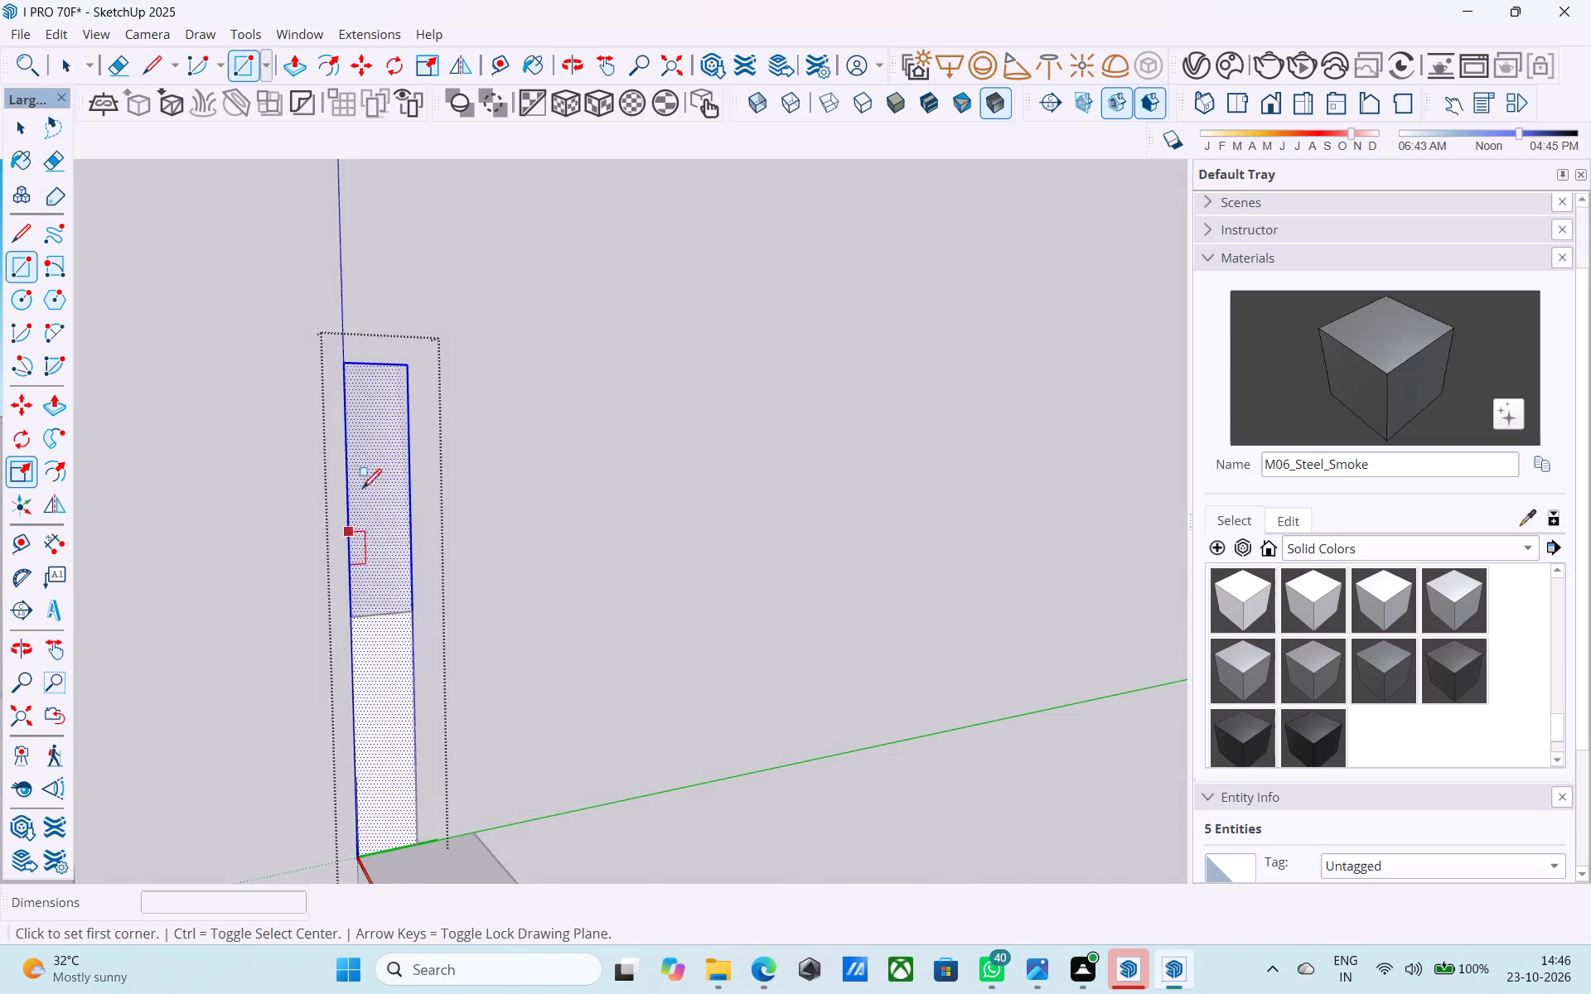
{"action": "scroll", "coordinate": [381, 405], "scroll_direction": "up", "scroll_amount": 5}
{"action": "scroll", "coordinate": [372, 417], "scroll_direction": "down", "scroll_amount": 1}
{"action": "middle_click_drag", "start_coordinate": [371, 417], "coordinate": [336, 418]}
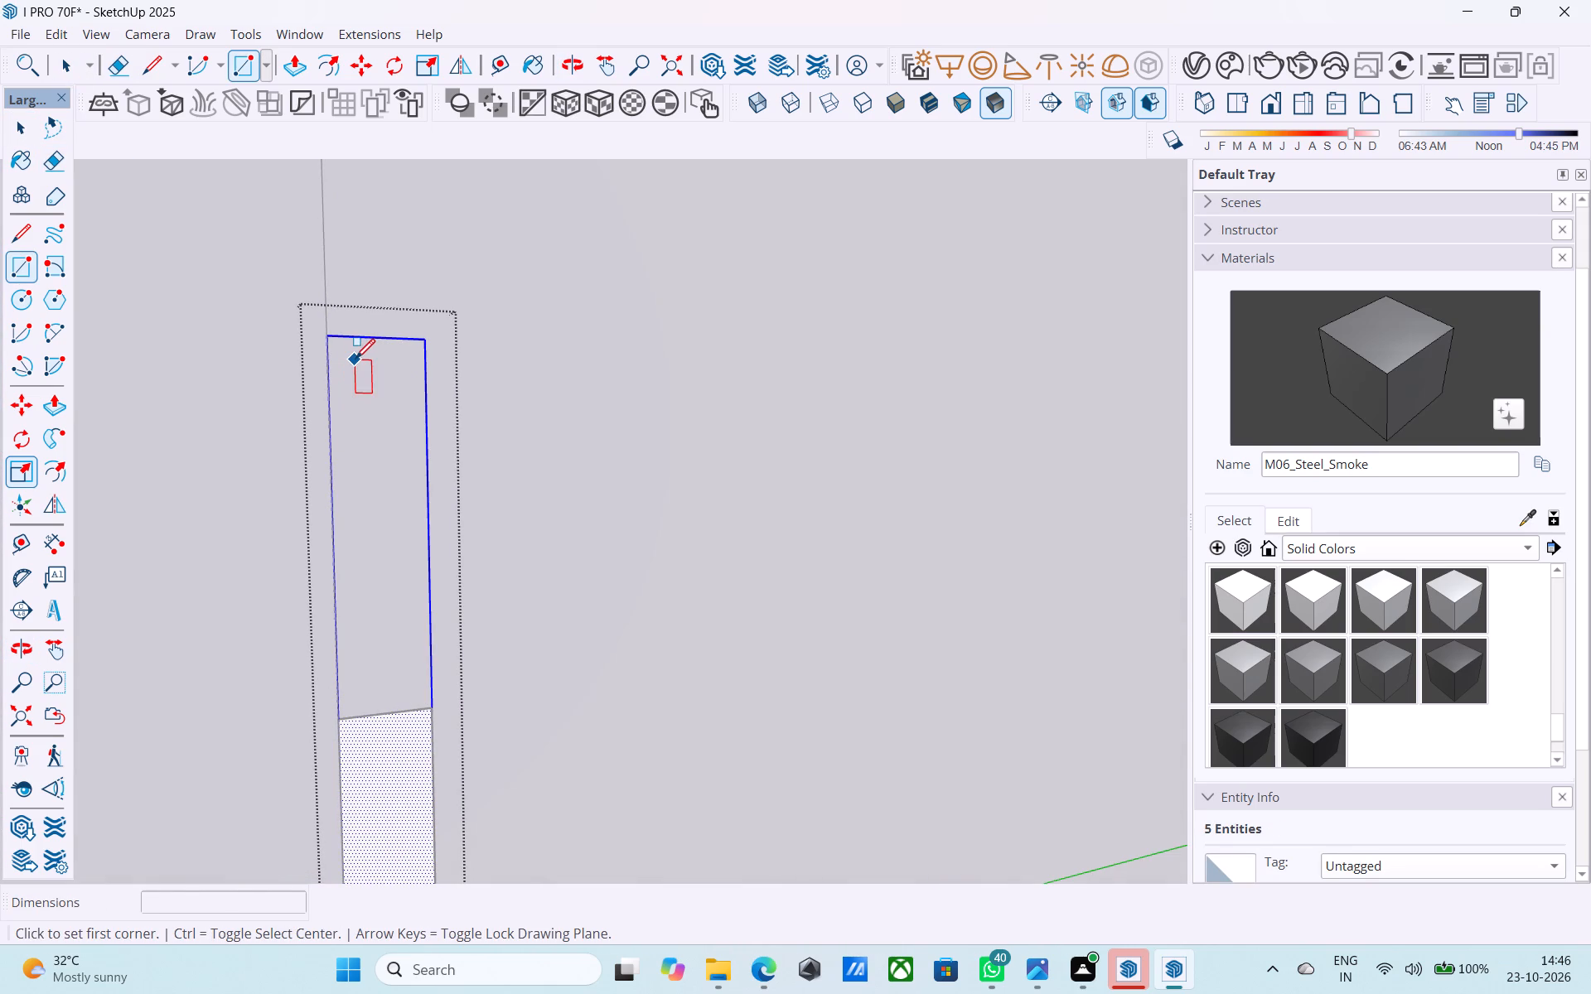
{"action": "left_click", "coordinate": [354, 358]}
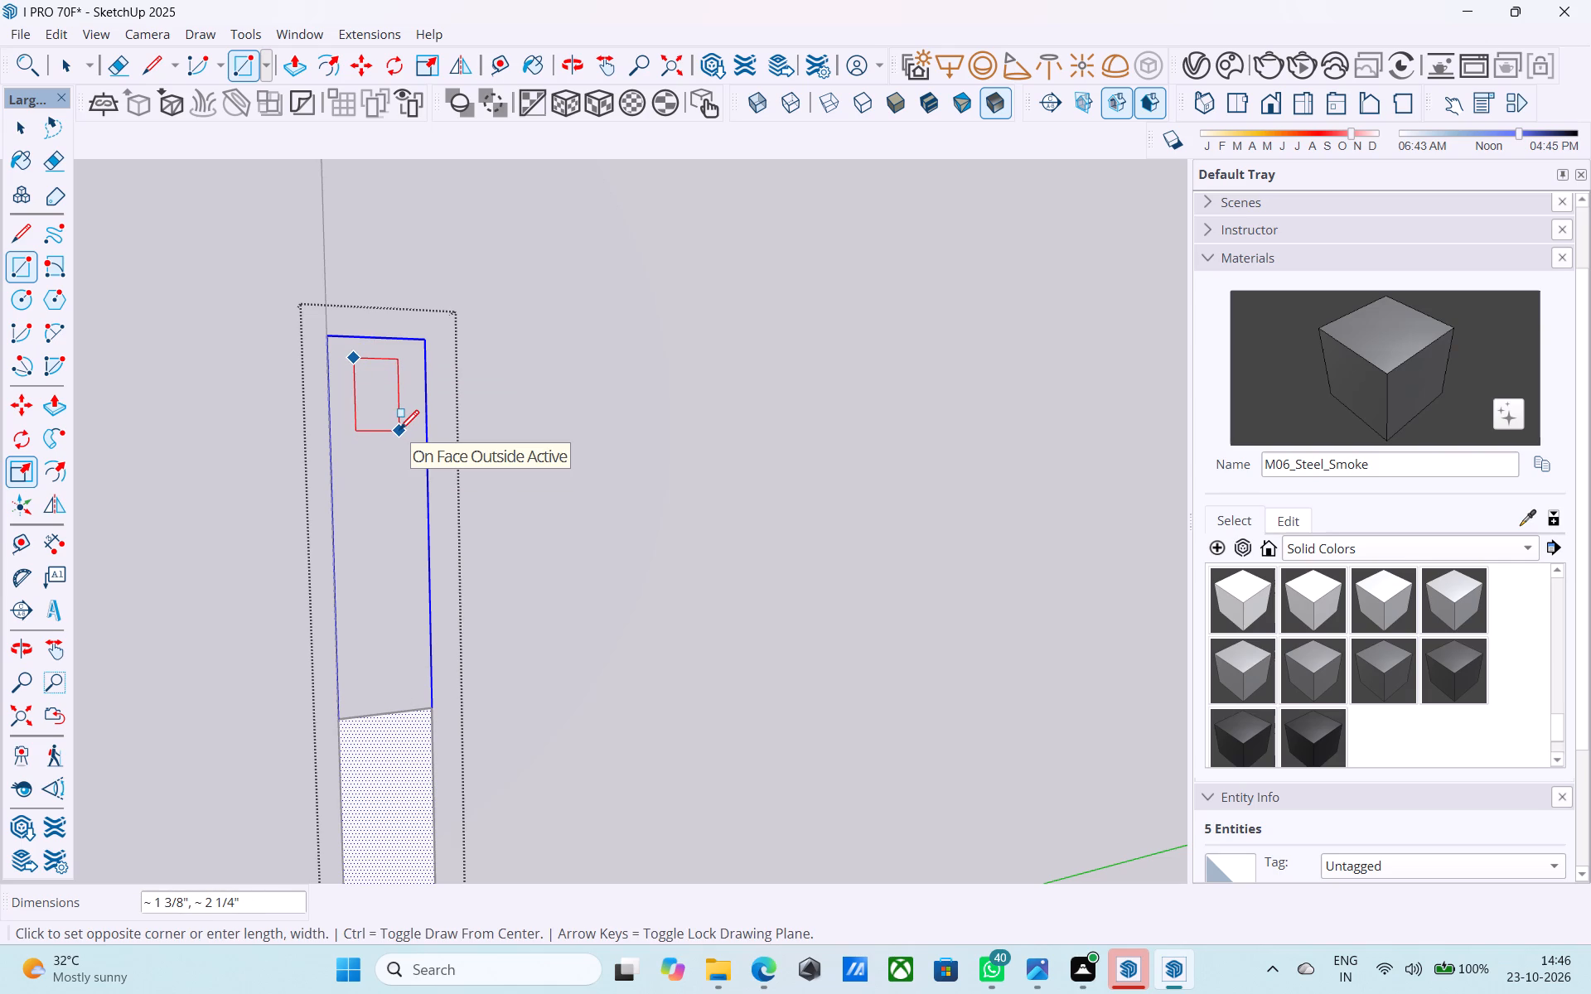
{"action": "type", "text": "1.5\",2\""}
{"action": "key", "text": "Return"}
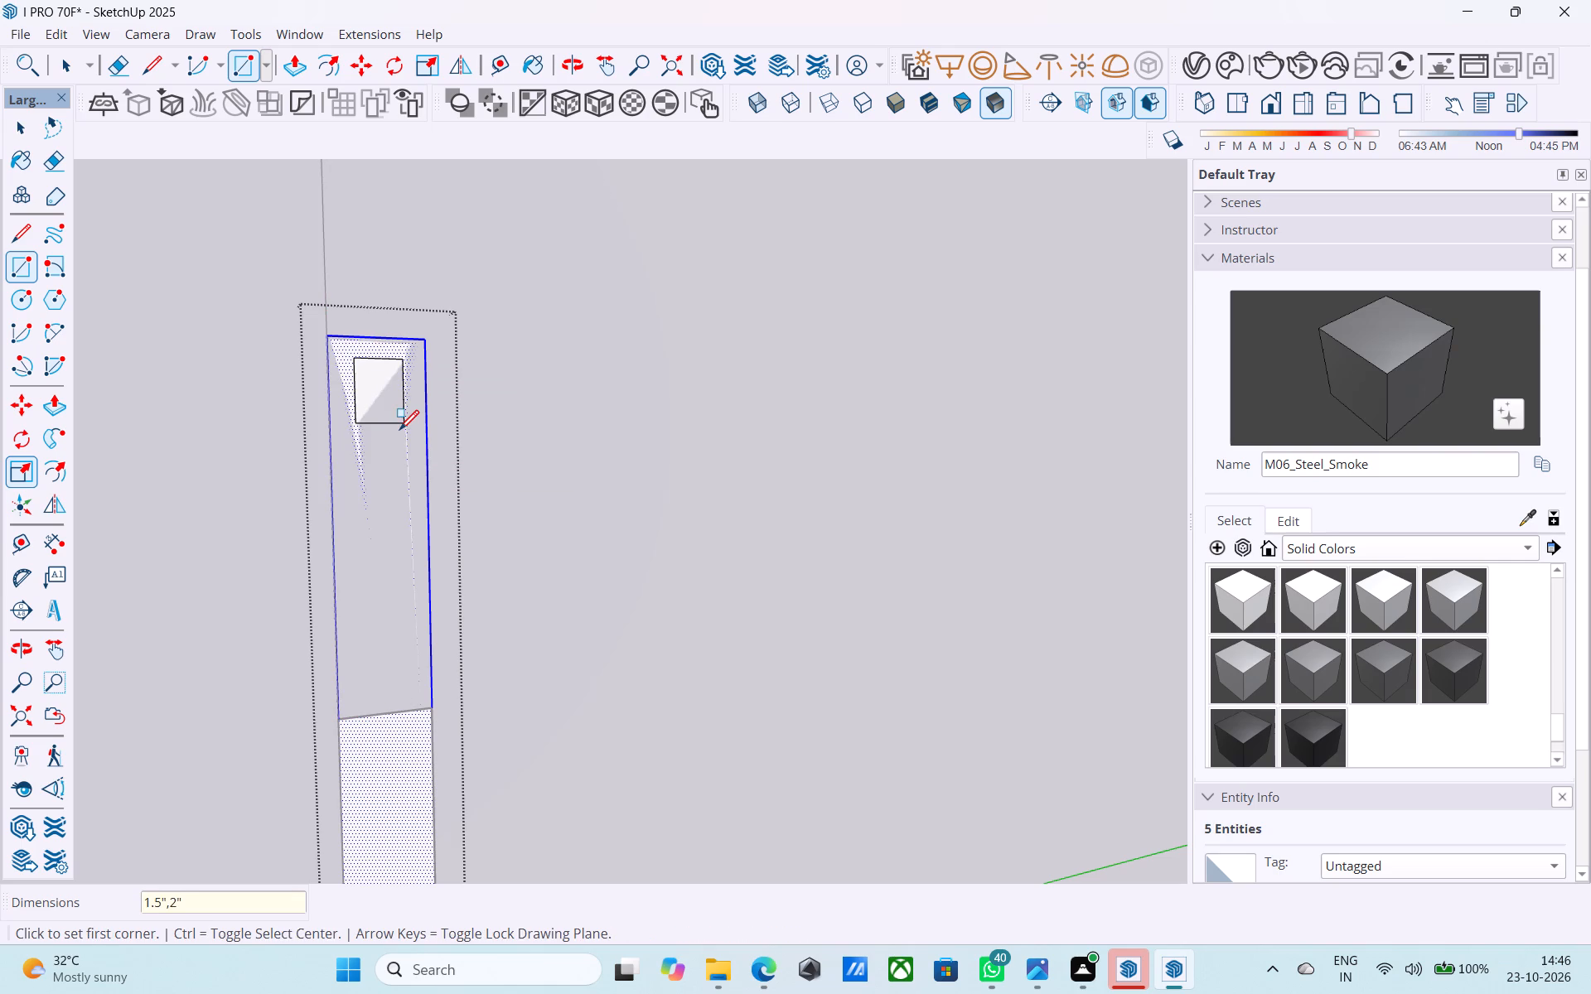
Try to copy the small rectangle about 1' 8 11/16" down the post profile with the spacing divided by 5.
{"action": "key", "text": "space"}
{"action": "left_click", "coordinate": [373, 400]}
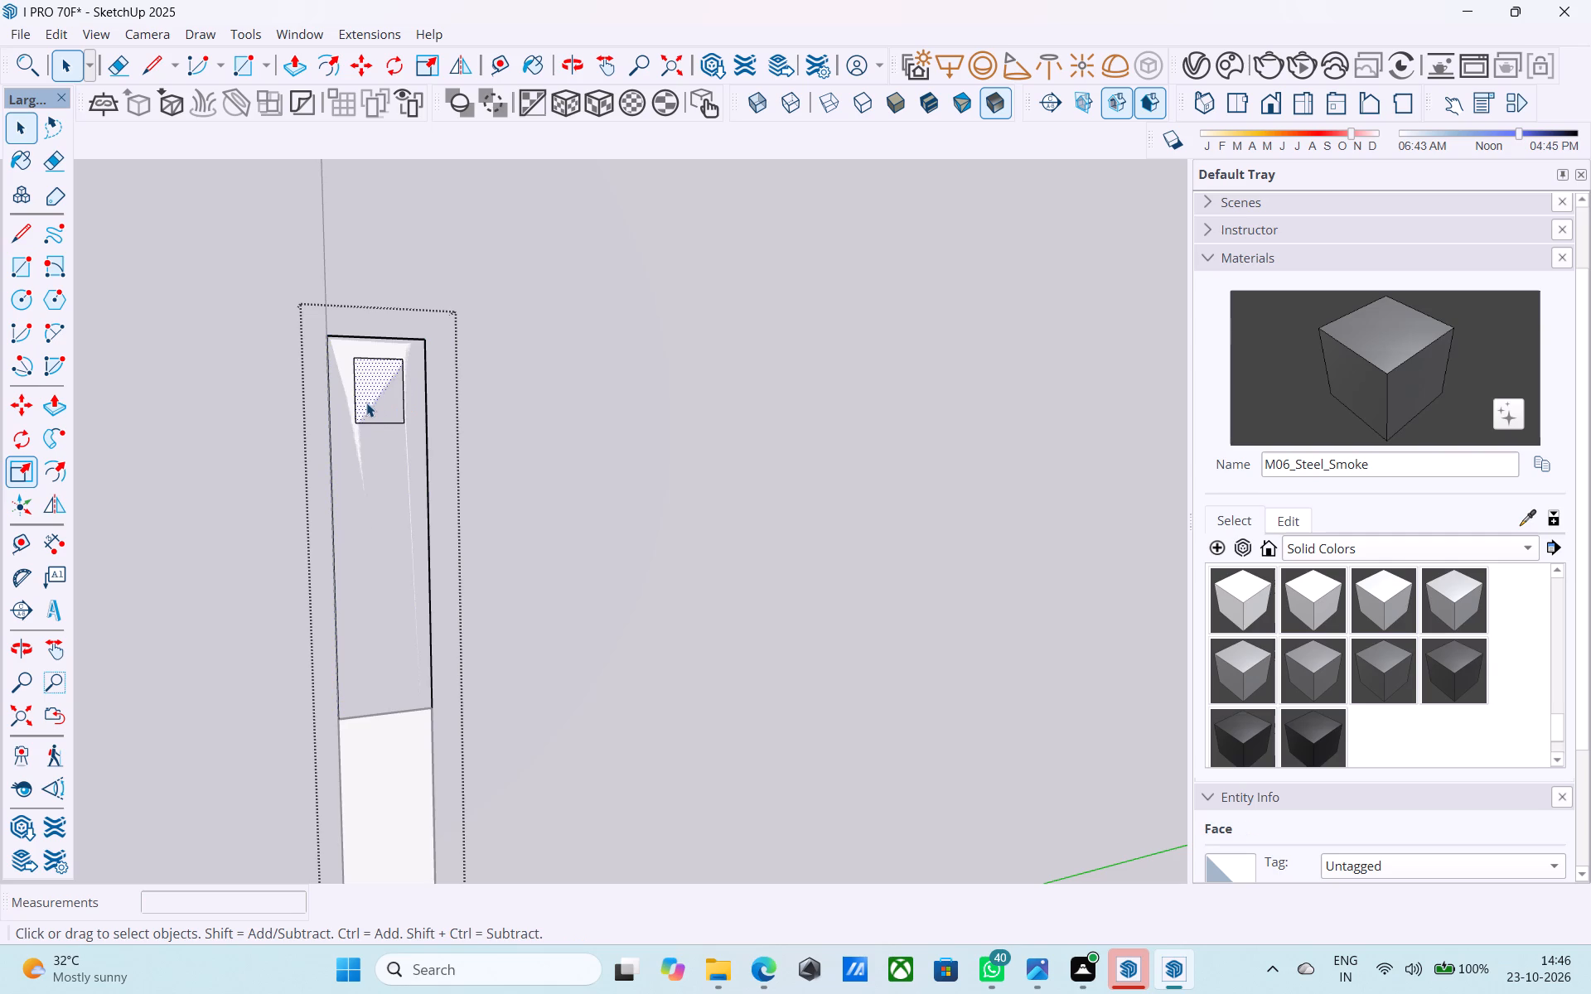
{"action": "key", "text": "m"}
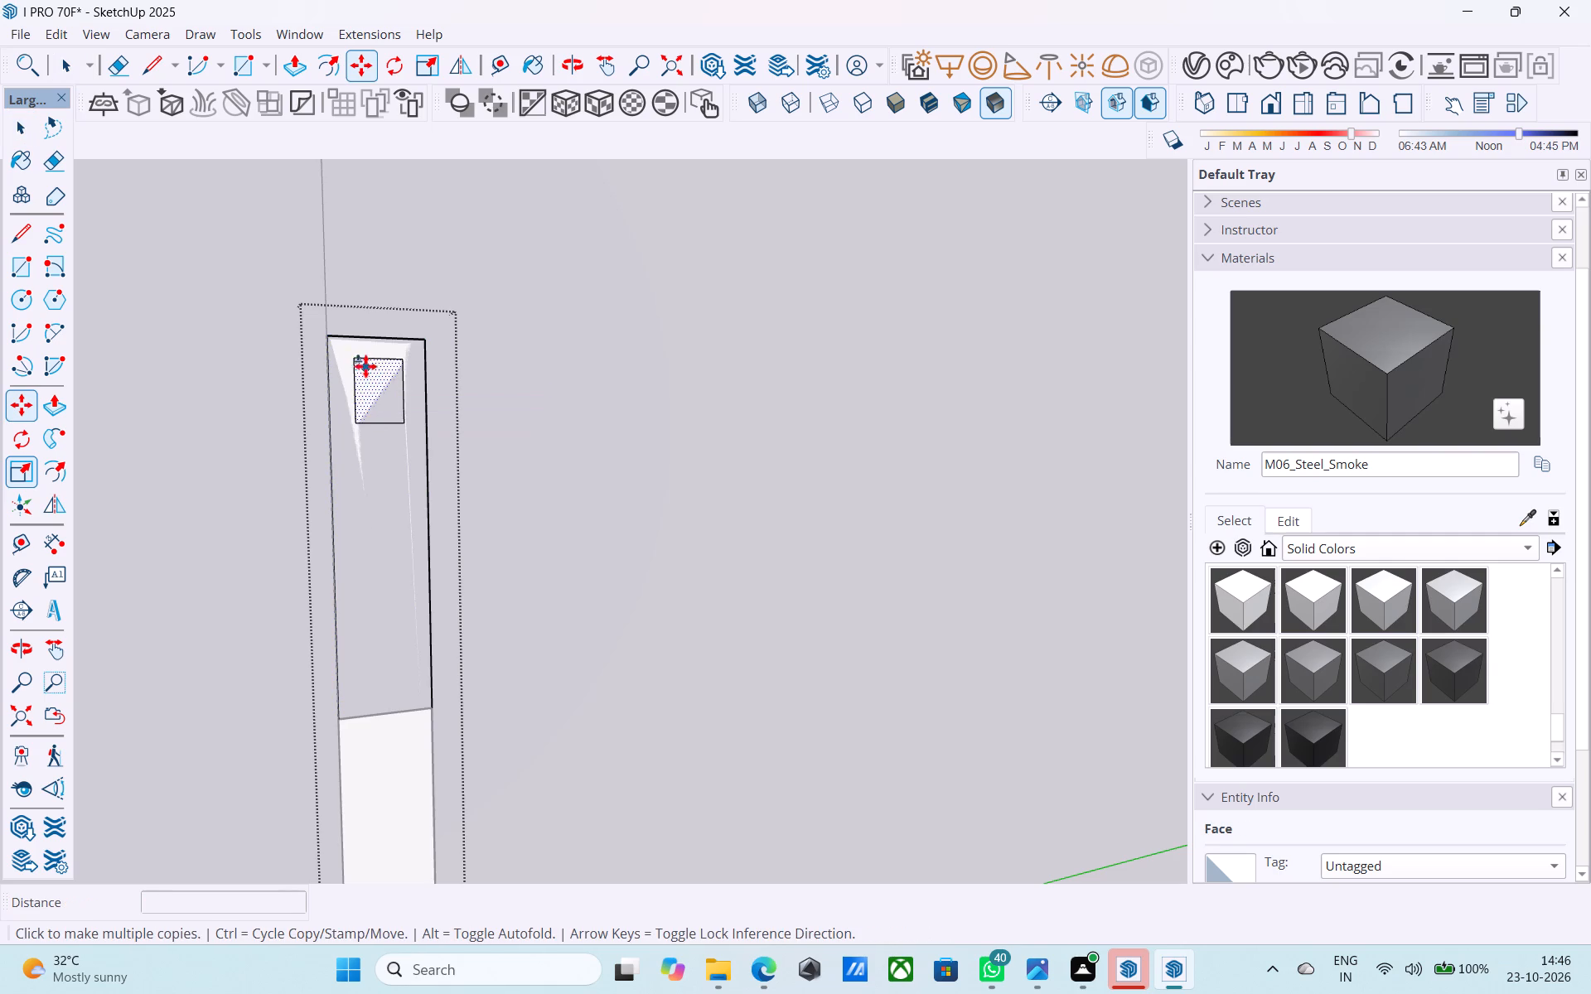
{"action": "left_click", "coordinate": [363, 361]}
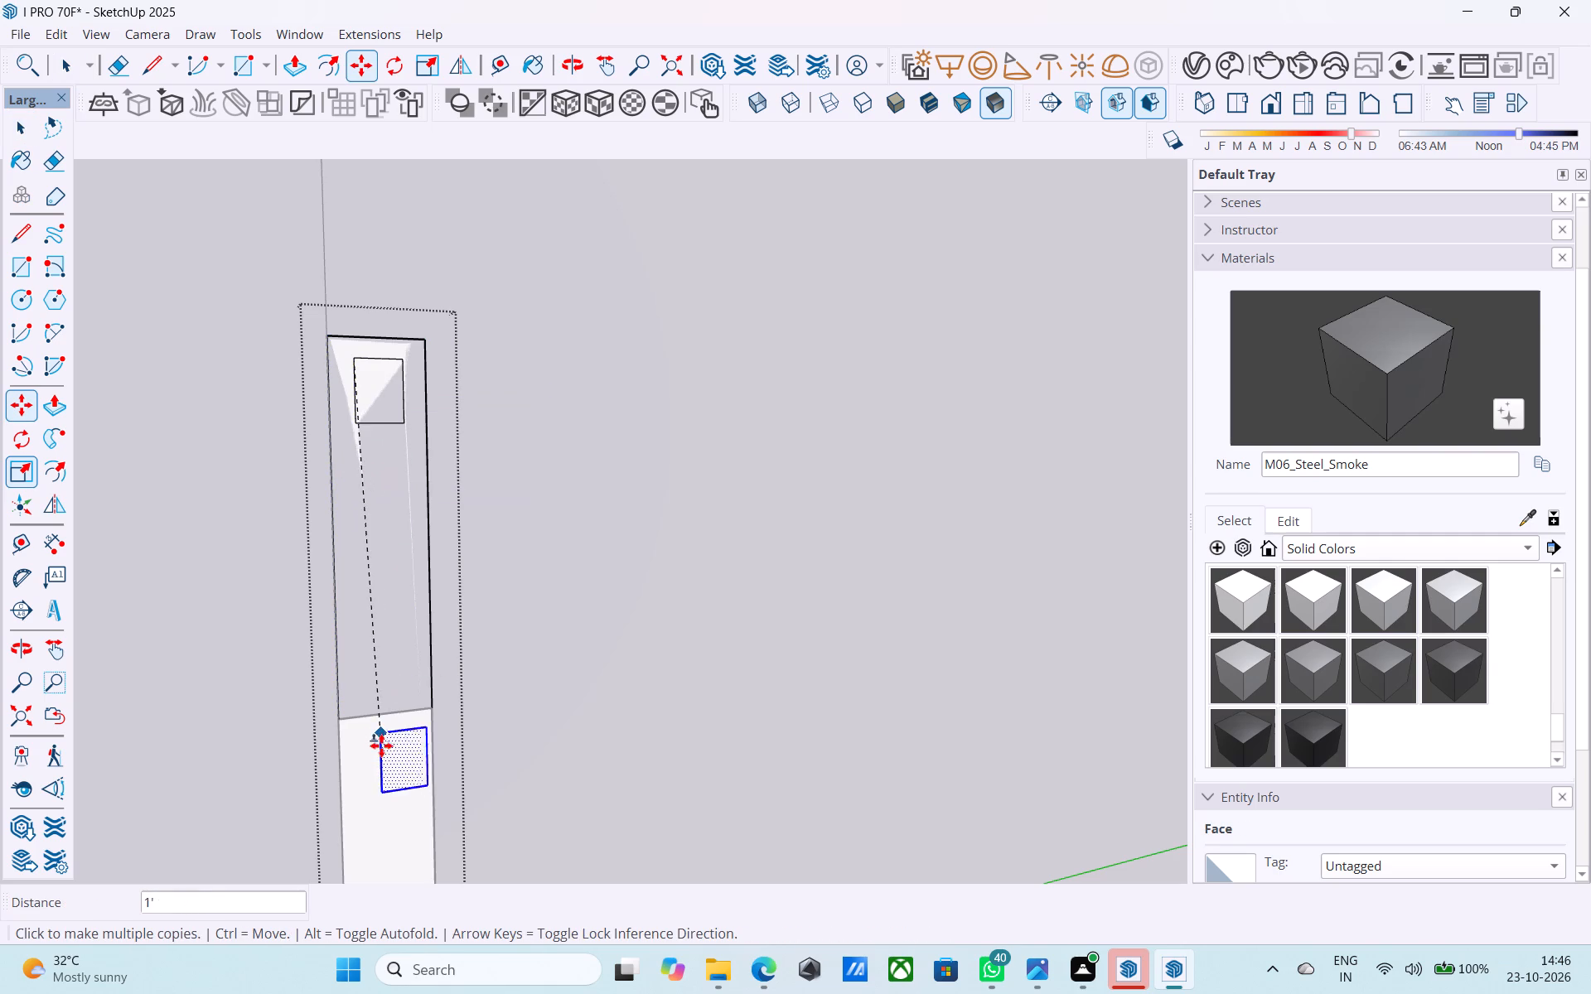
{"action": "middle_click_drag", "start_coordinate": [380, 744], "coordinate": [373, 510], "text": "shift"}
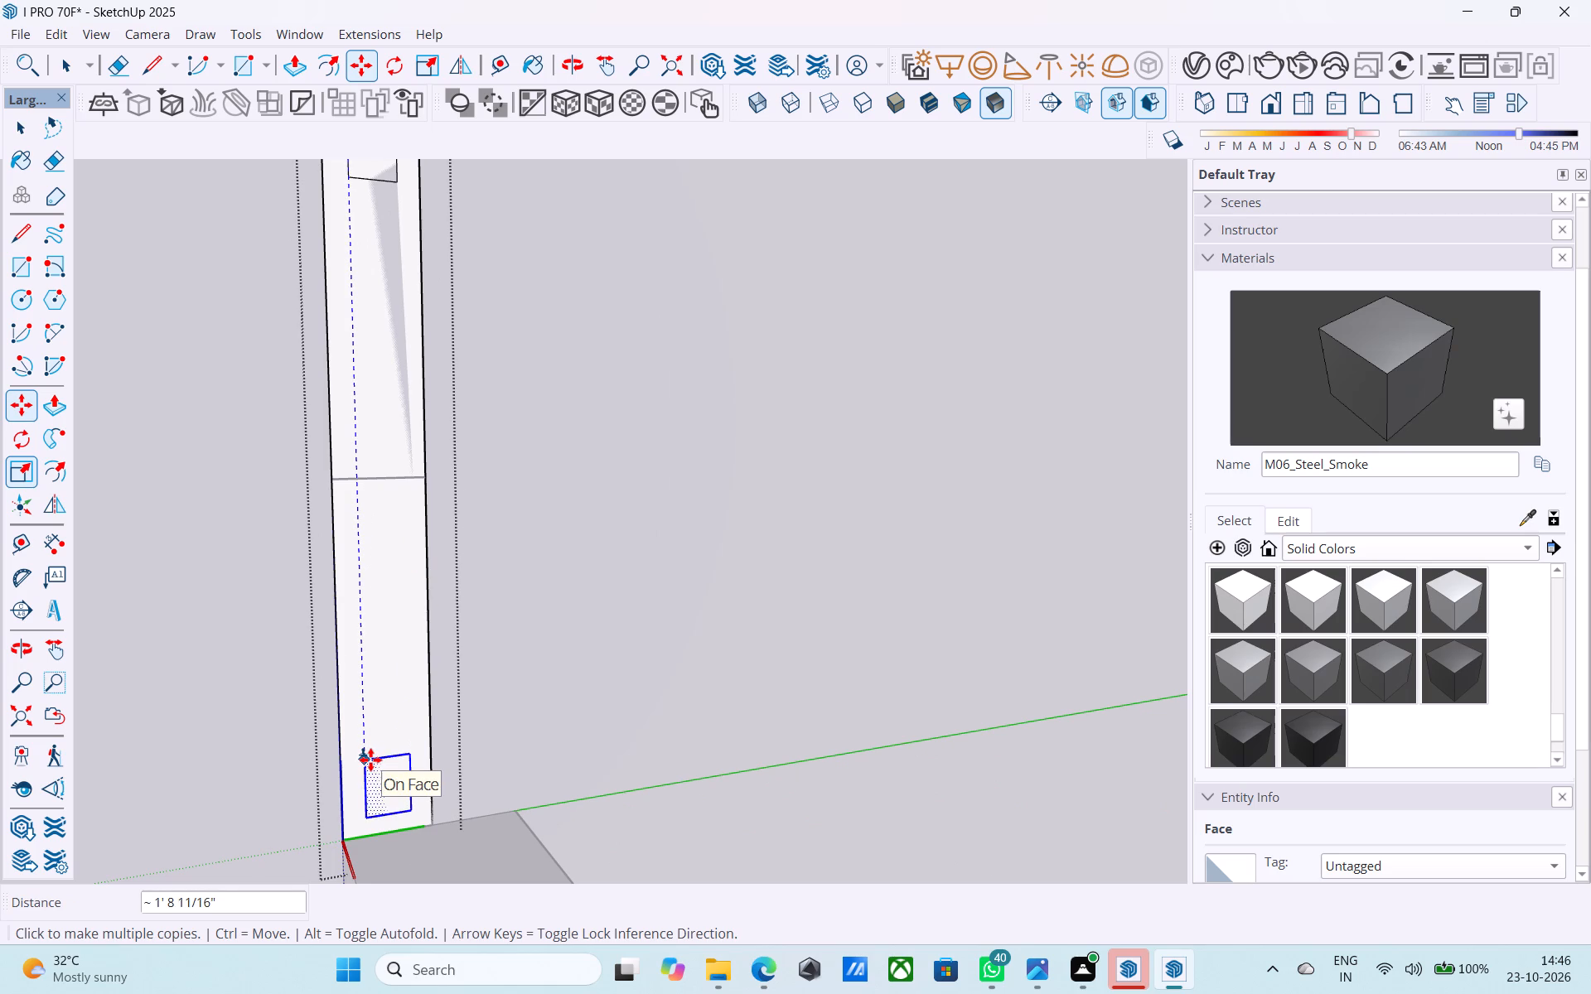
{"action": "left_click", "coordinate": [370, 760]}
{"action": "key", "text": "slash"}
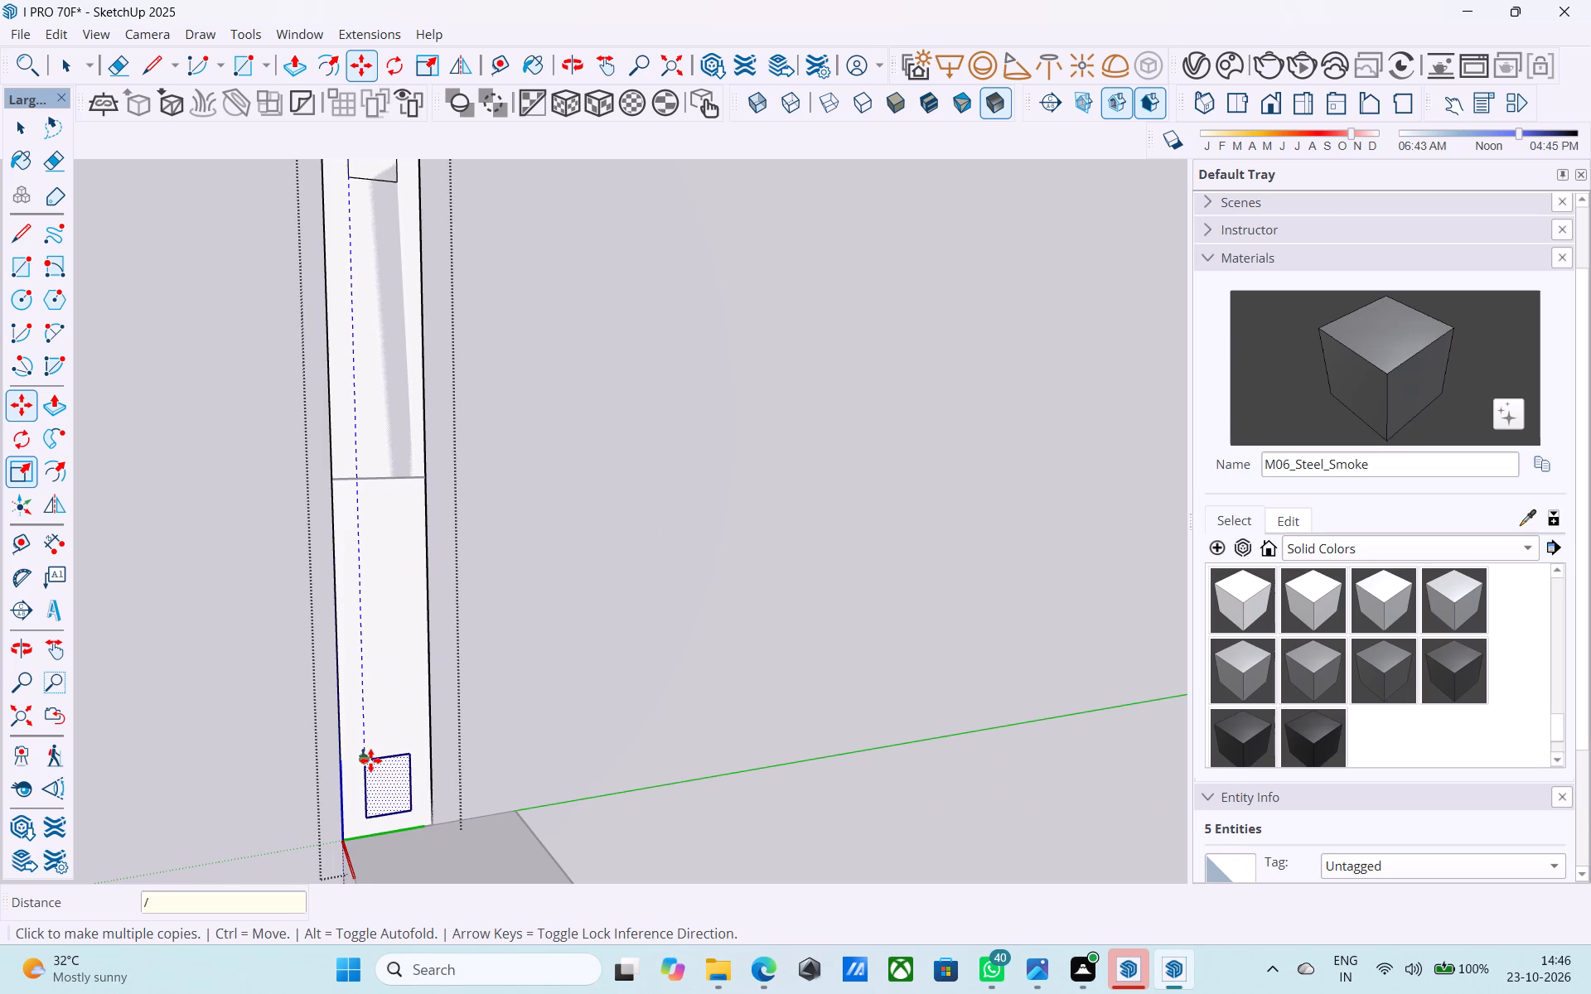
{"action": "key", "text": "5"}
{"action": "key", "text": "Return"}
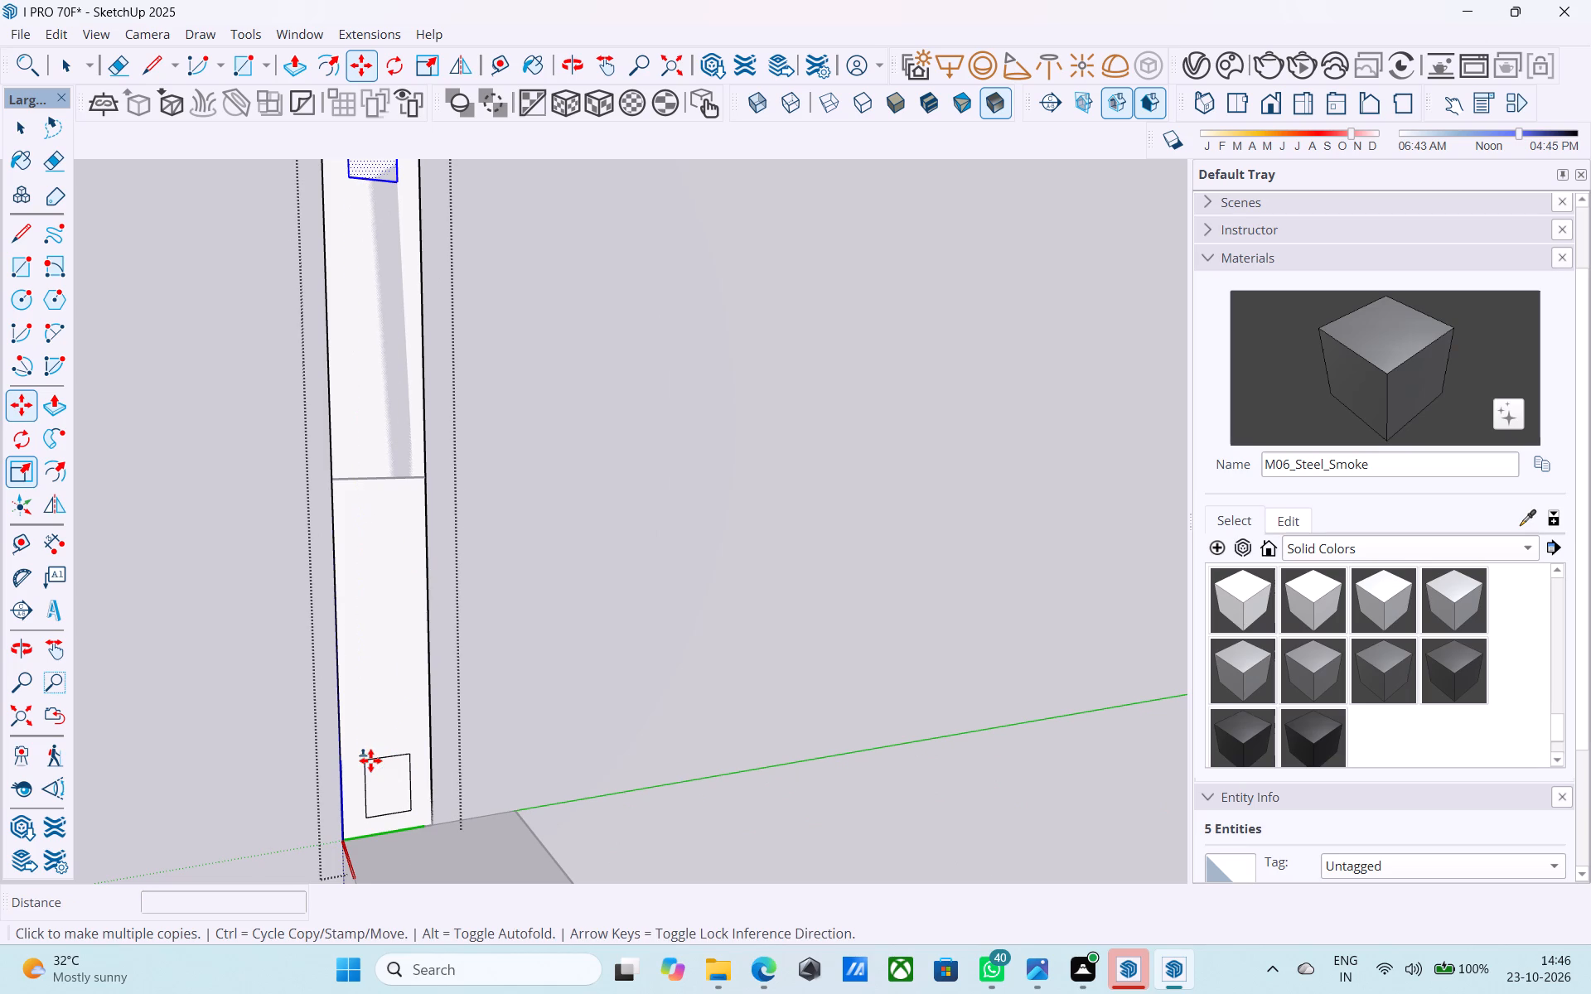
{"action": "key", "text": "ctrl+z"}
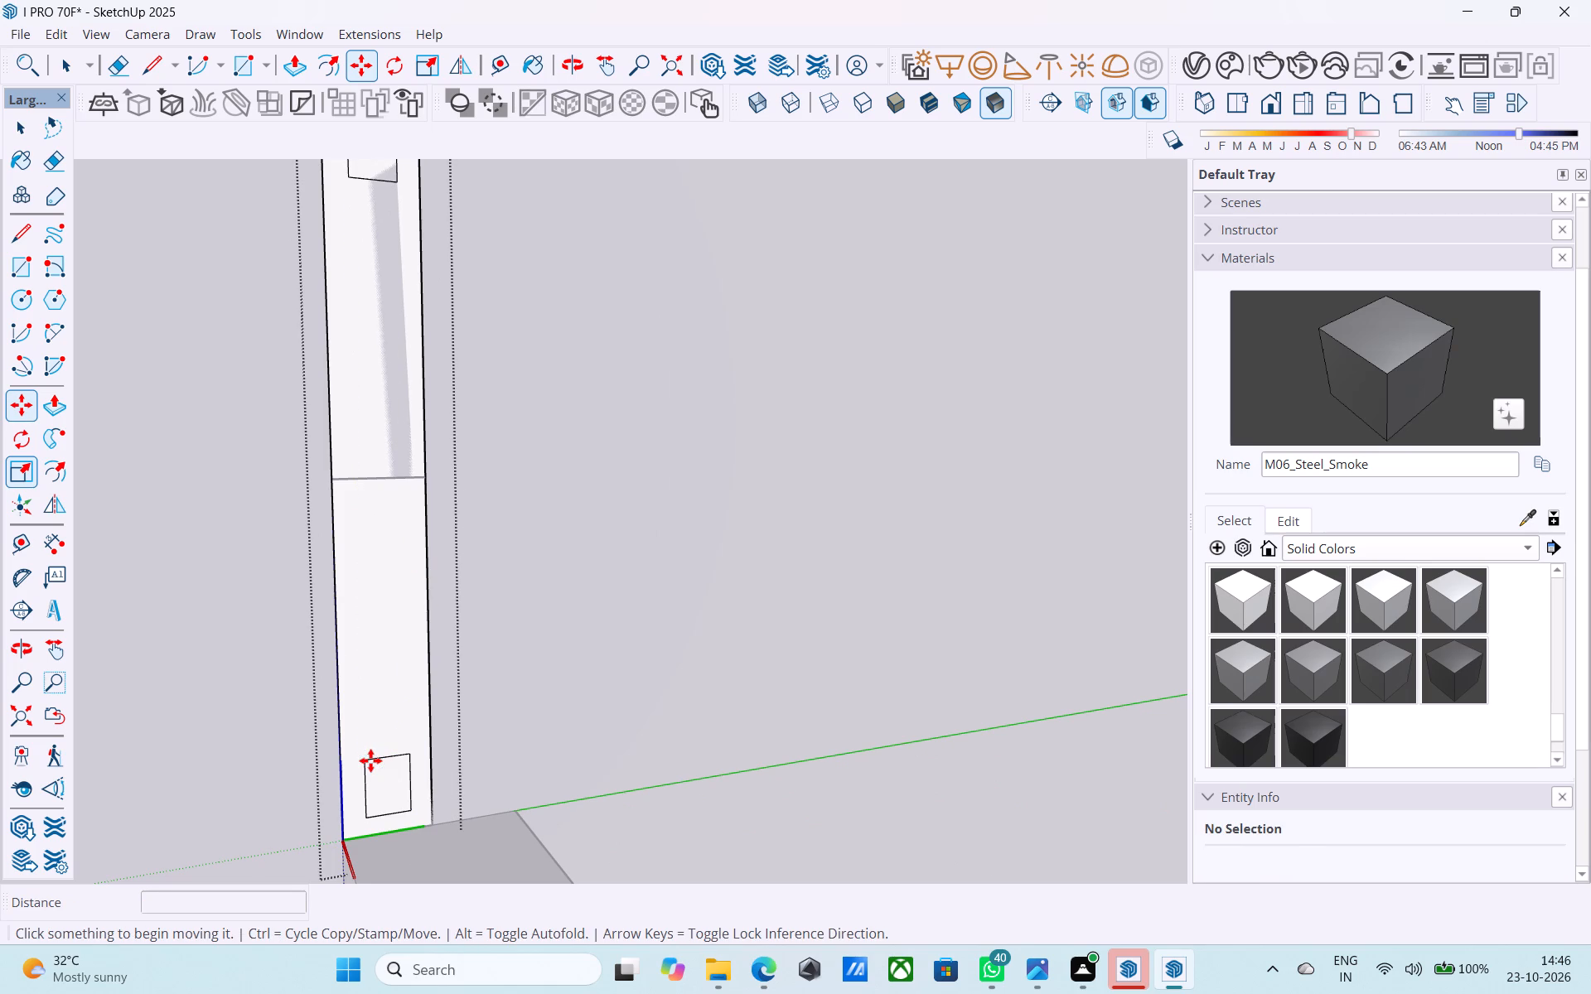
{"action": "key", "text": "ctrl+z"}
Copy the small rectangle about 1' 8 15/16" down to the post profile's base and divide the distance into 5 equal spacings.
{"action": "key", "text": "space"}
{"action": "scroll", "coordinate": [343, 566], "scroll_direction": "down", "scroll_amount": 1, "text": "shift"}
{"action": "middle_click_drag", "start_coordinate": [341, 577], "coordinate": [368, 713], "text": "shift"}
{"action": "scroll", "coordinate": [366, 714], "scroll_direction": "up", "scroll_amount": 1, "text": "shift"}
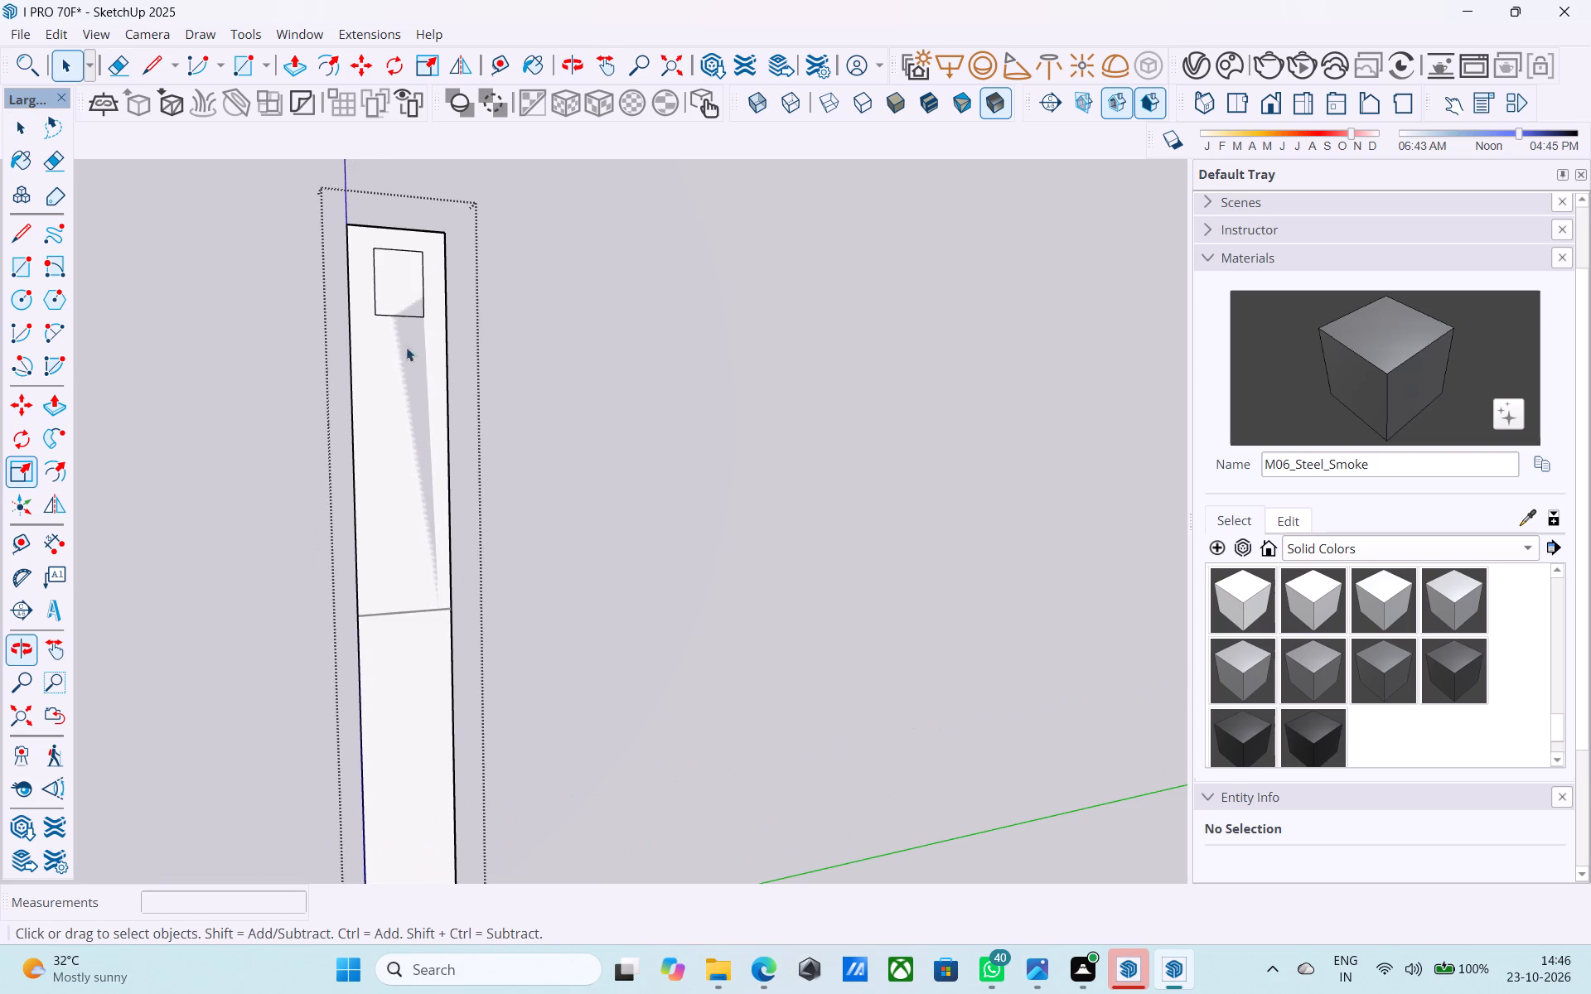
{"action": "left_click", "coordinate": [393, 305]}
{"action": "key", "text": "m"}
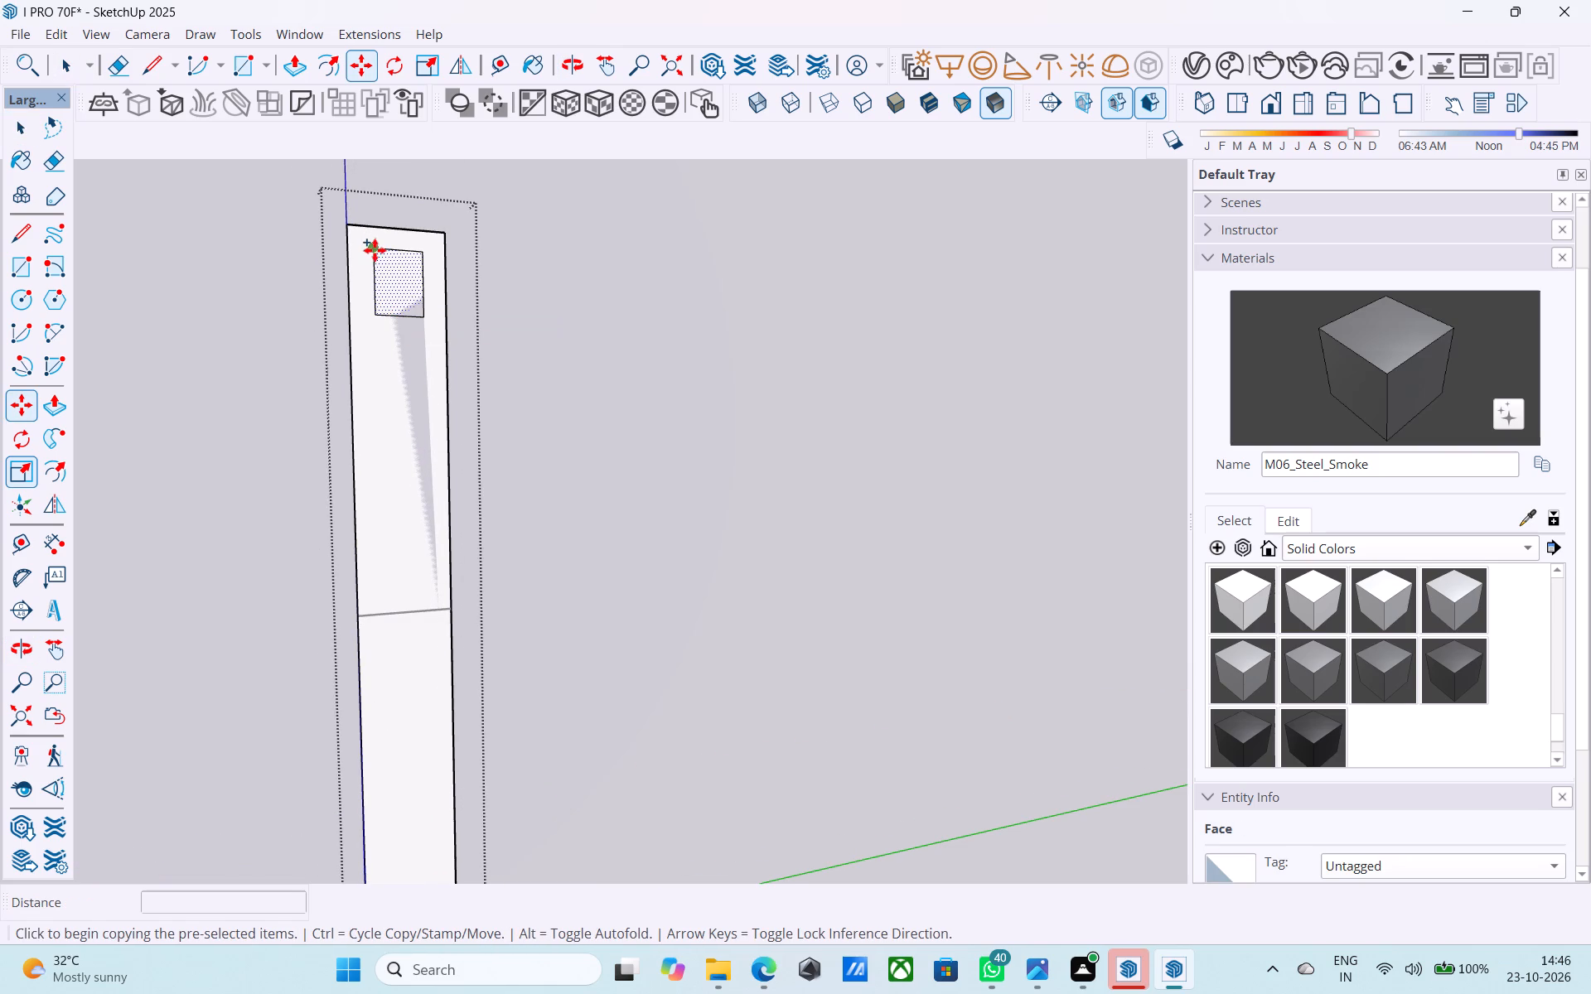
{"action": "left_click", "coordinate": [375, 250]}
{"action": "scroll", "coordinate": [419, 449], "scroll_direction": "down", "scroll_amount": 3}
{"action": "middle_click_drag", "start_coordinate": [419, 457], "coordinate": [379, 241], "text": "shift"}
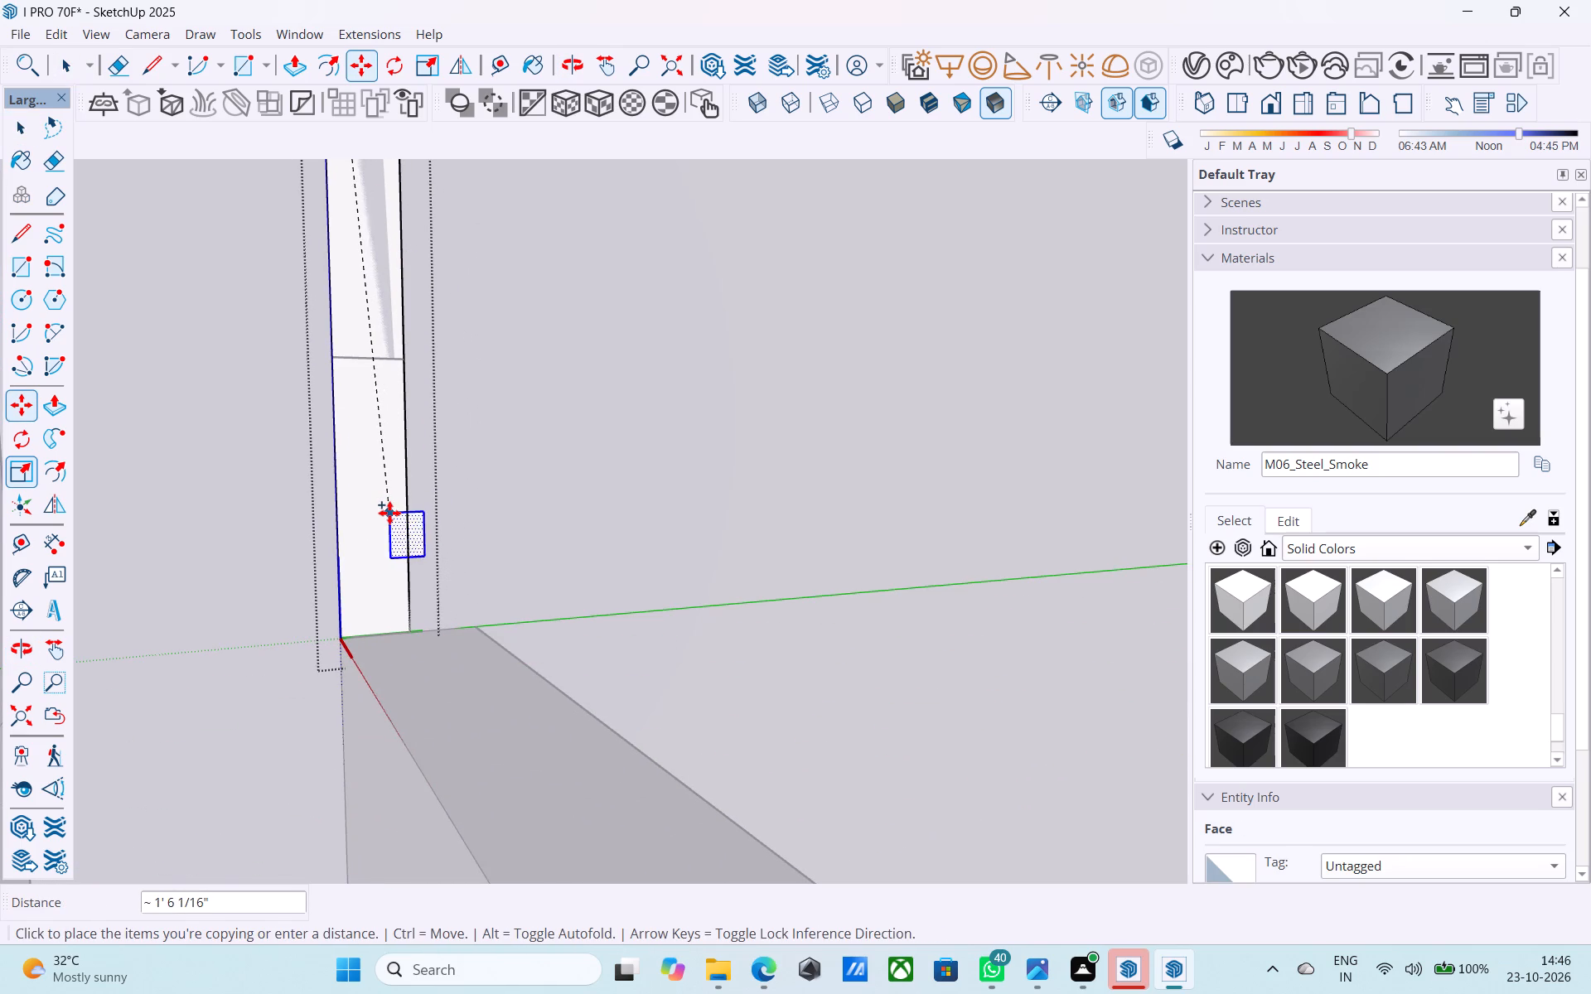
{"action": "left_click", "coordinate": [364, 582]}
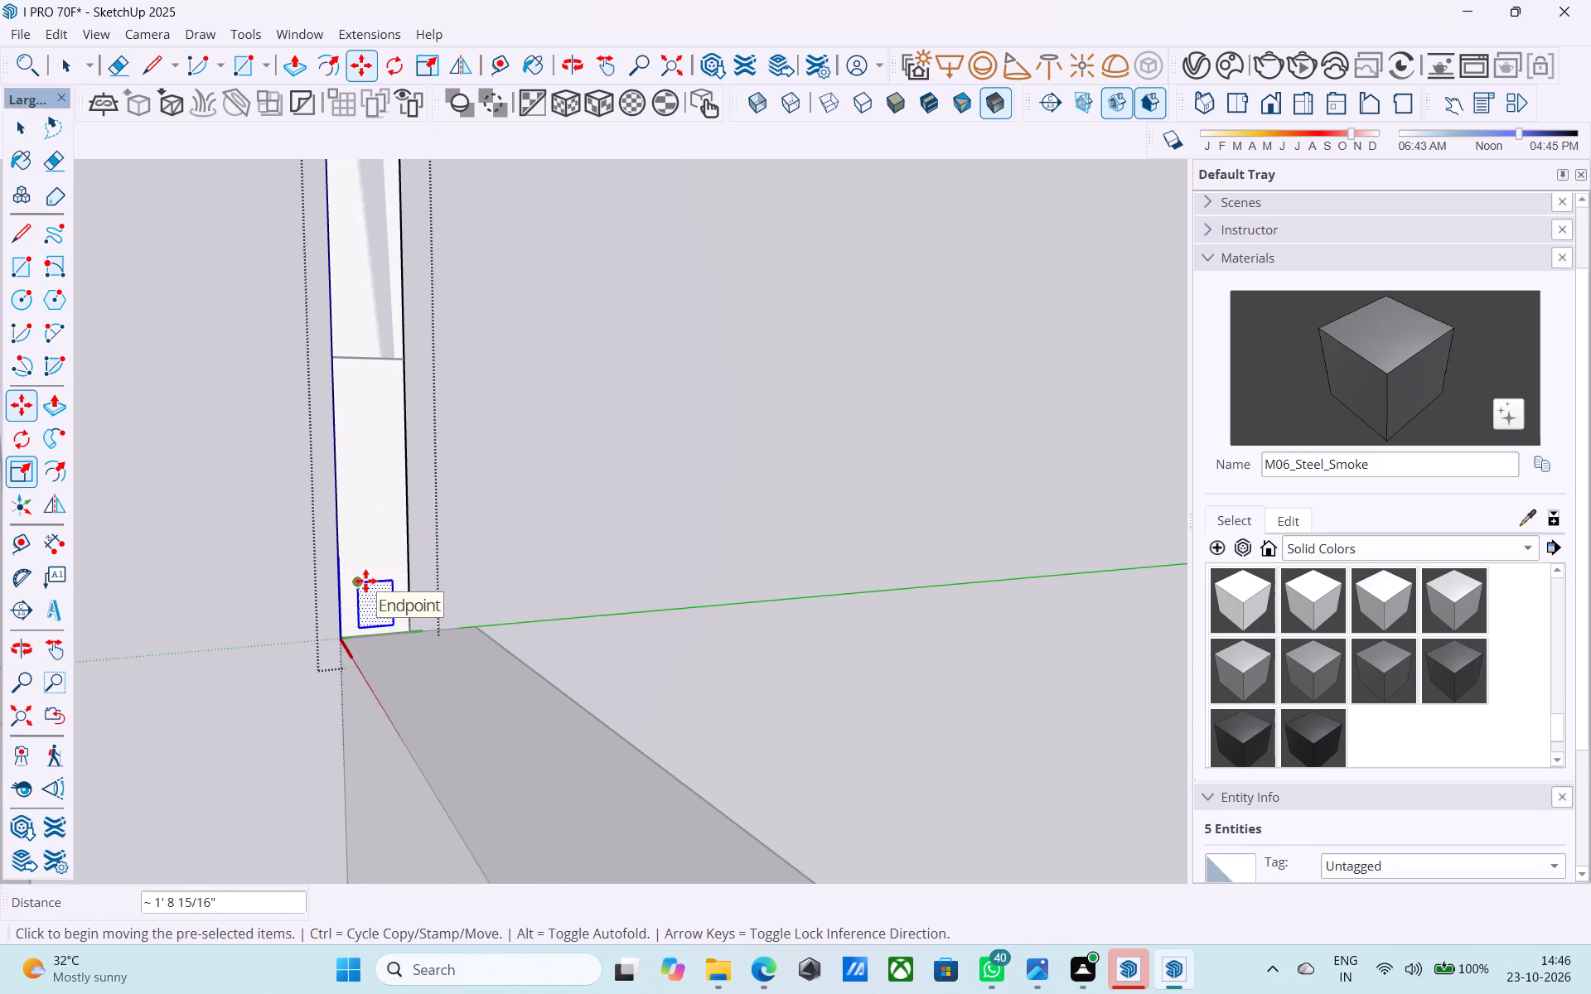
{"action": "type", "text": "/5"}
{"action": "key", "text": "Return"}
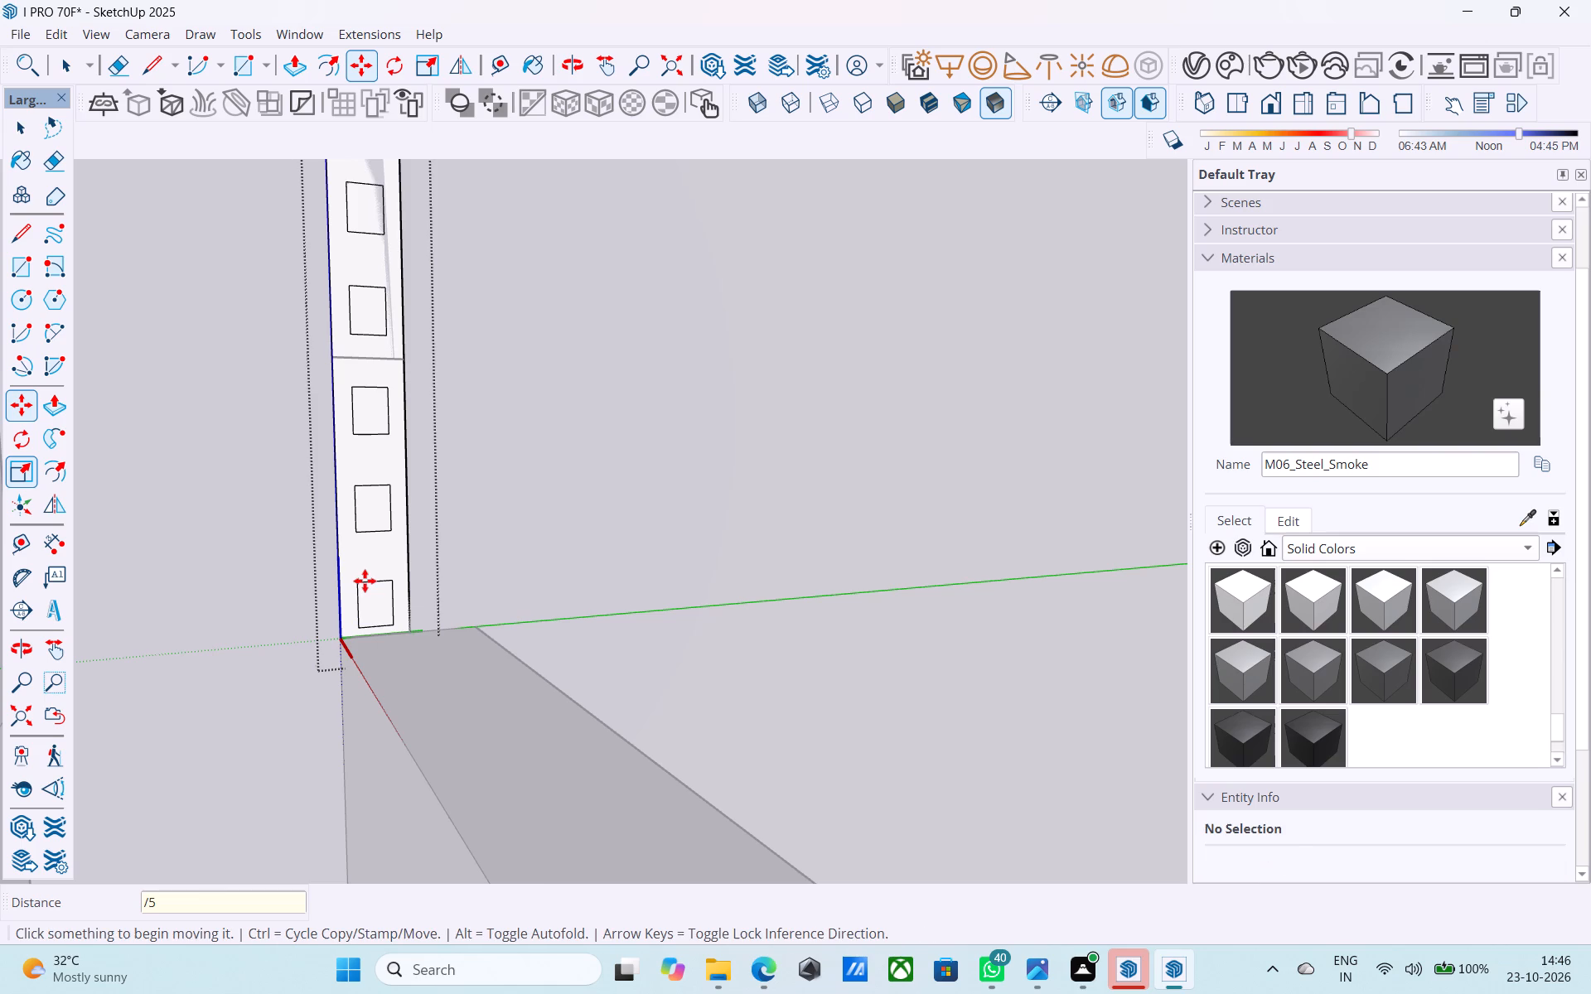
Push/Pull the top small rectangle on the post profile 13' 4 1/2" to the opposite wall to form the top rail.
{"action": "scroll", "coordinate": [366, 578], "scroll_direction": "down", "scroll_amount": 1}
{"action": "middle_click_drag", "start_coordinate": [355, 601], "coordinate": [377, 759], "text": "shift"}
{"action": "key", "text": "space"}
{"action": "scroll", "coordinate": [386, 393], "scroll_direction": "up", "scroll_amount": 1}
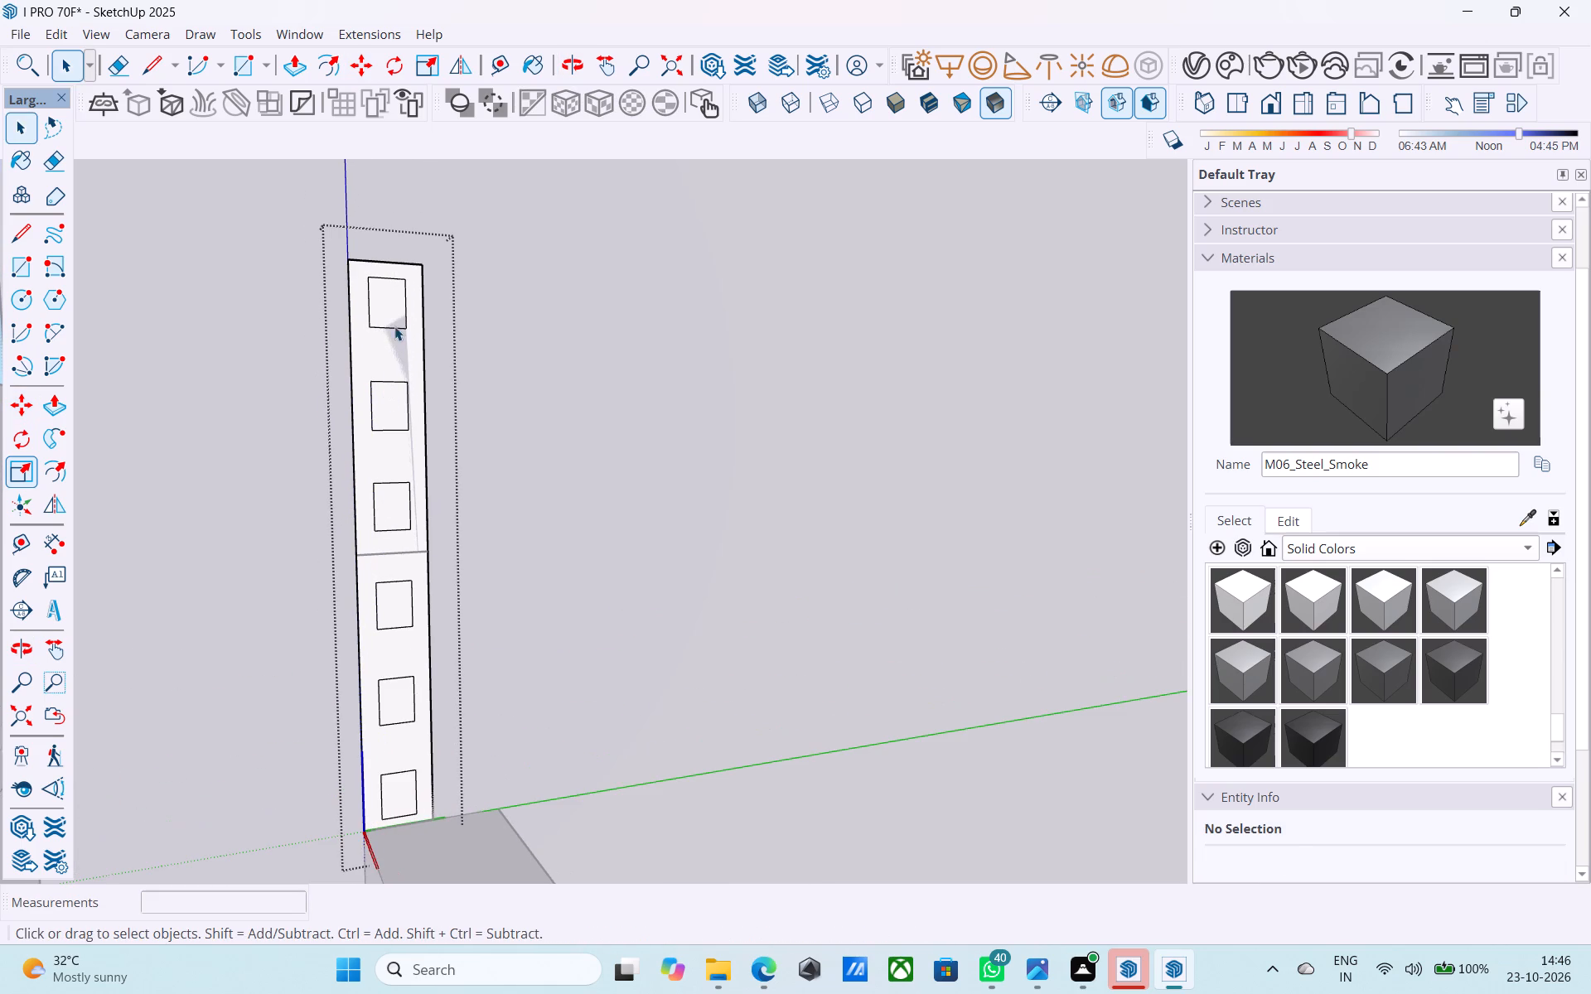
{"action": "left_click", "coordinate": [391, 313]}
{"action": "key", "text": "p"}
{"action": "left_click", "coordinate": [391, 312]}
{"action": "middle_click_drag", "start_coordinate": [450, 331], "coordinate": [883, 415]}
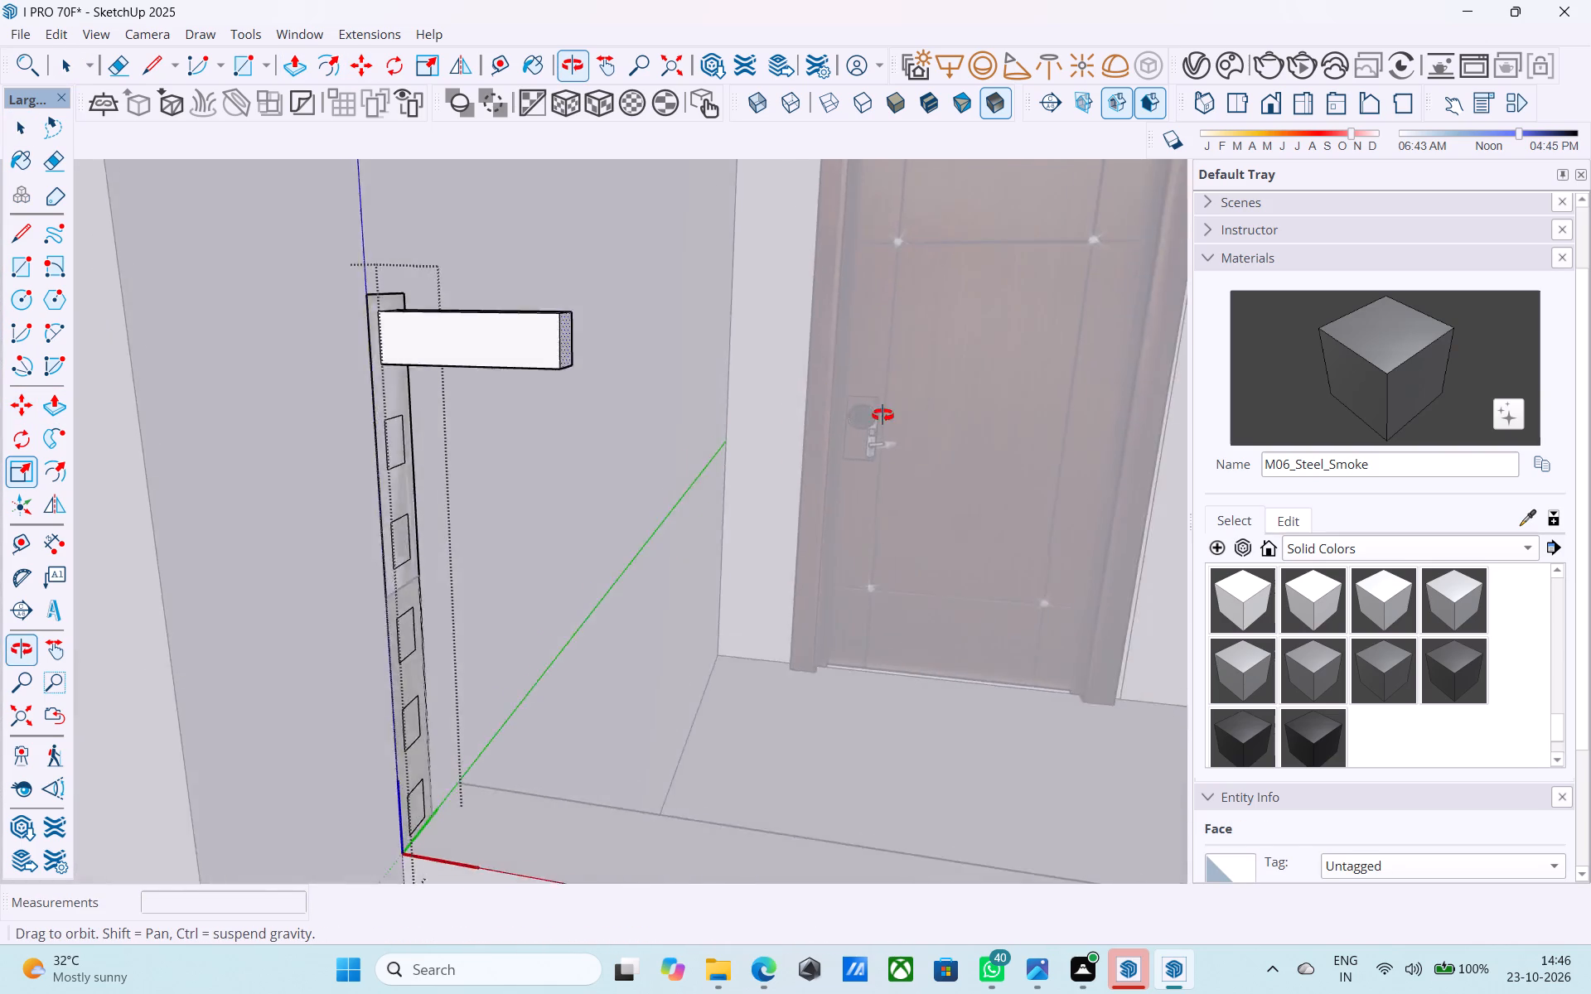
{"action": "middle_click_drag", "start_coordinate": [883, 415], "coordinate": [895, 424]}
{"action": "scroll", "coordinate": [886, 419], "scroll_direction": "down", "scroll_amount": 9}
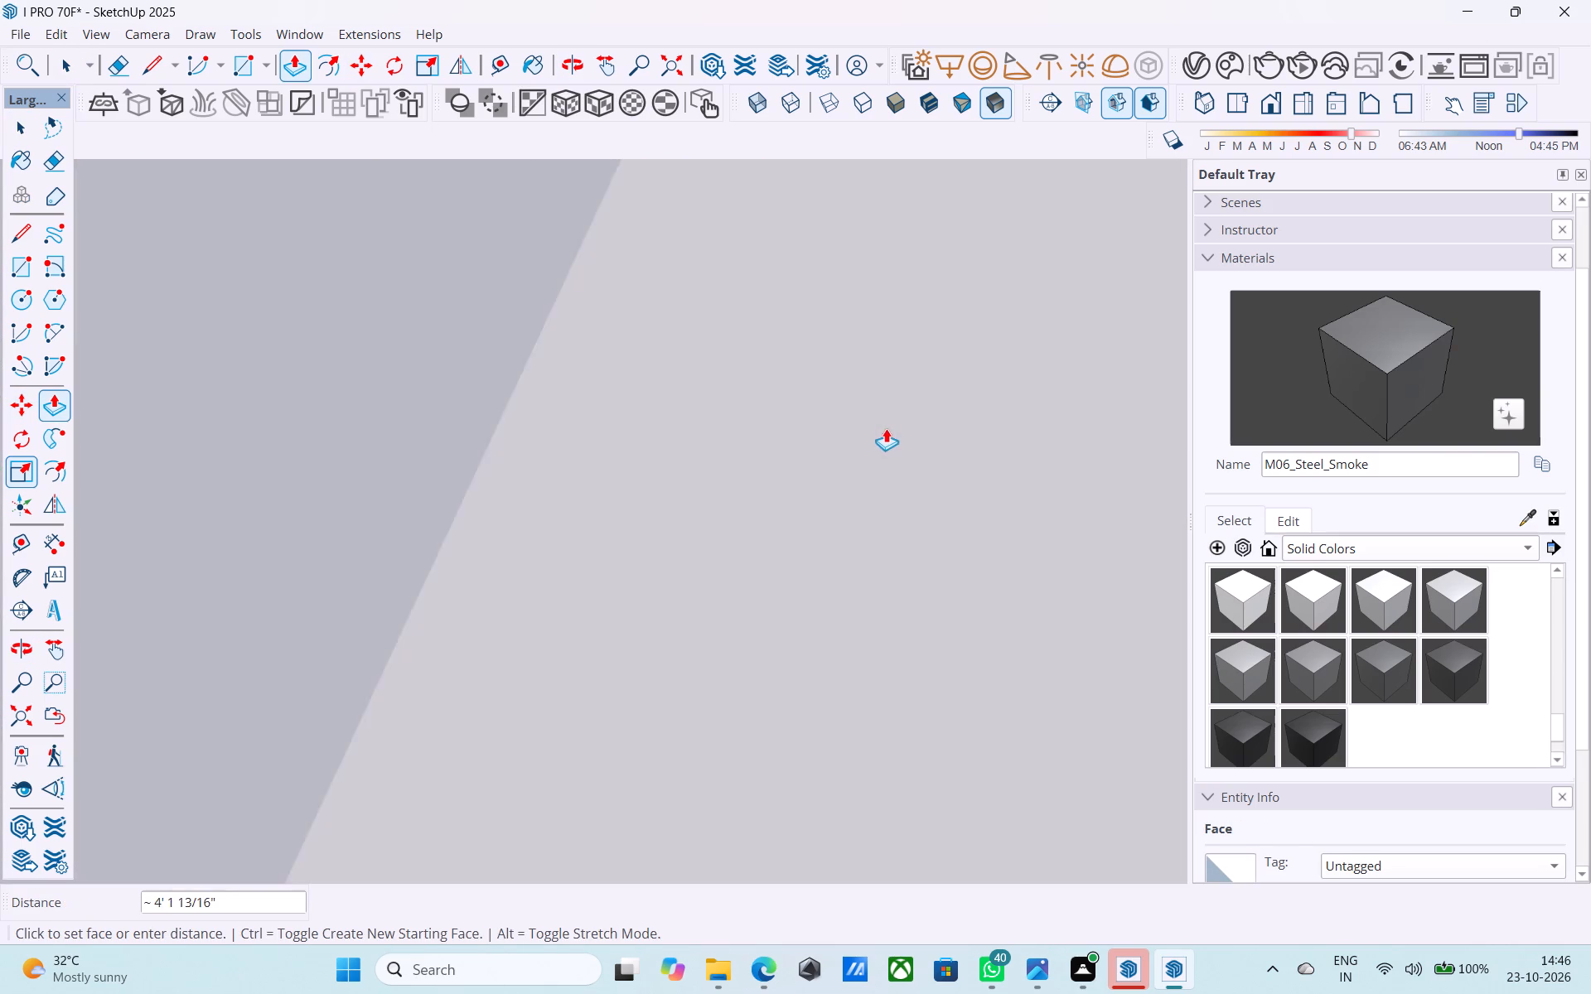
{"action": "scroll", "coordinate": [886, 428], "scroll_direction": "down", "scroll_amount": 3}
{"action": "middle_click_drag", "start_coordinate": [880, 432], "coordinate": [856, 691]}
{"action": "scroll", "coordinate": [806, 533], "scroll_direction": "down", "scroll_amount": 20}
{"action": "scroll", "coordinate": [795, 528], "scroll_direction": "down", "scroll_amount": 20}
{"action": "scroll", "coordinate": [795, 528], "scroll_direction": "down", "scroll_amount": 8}
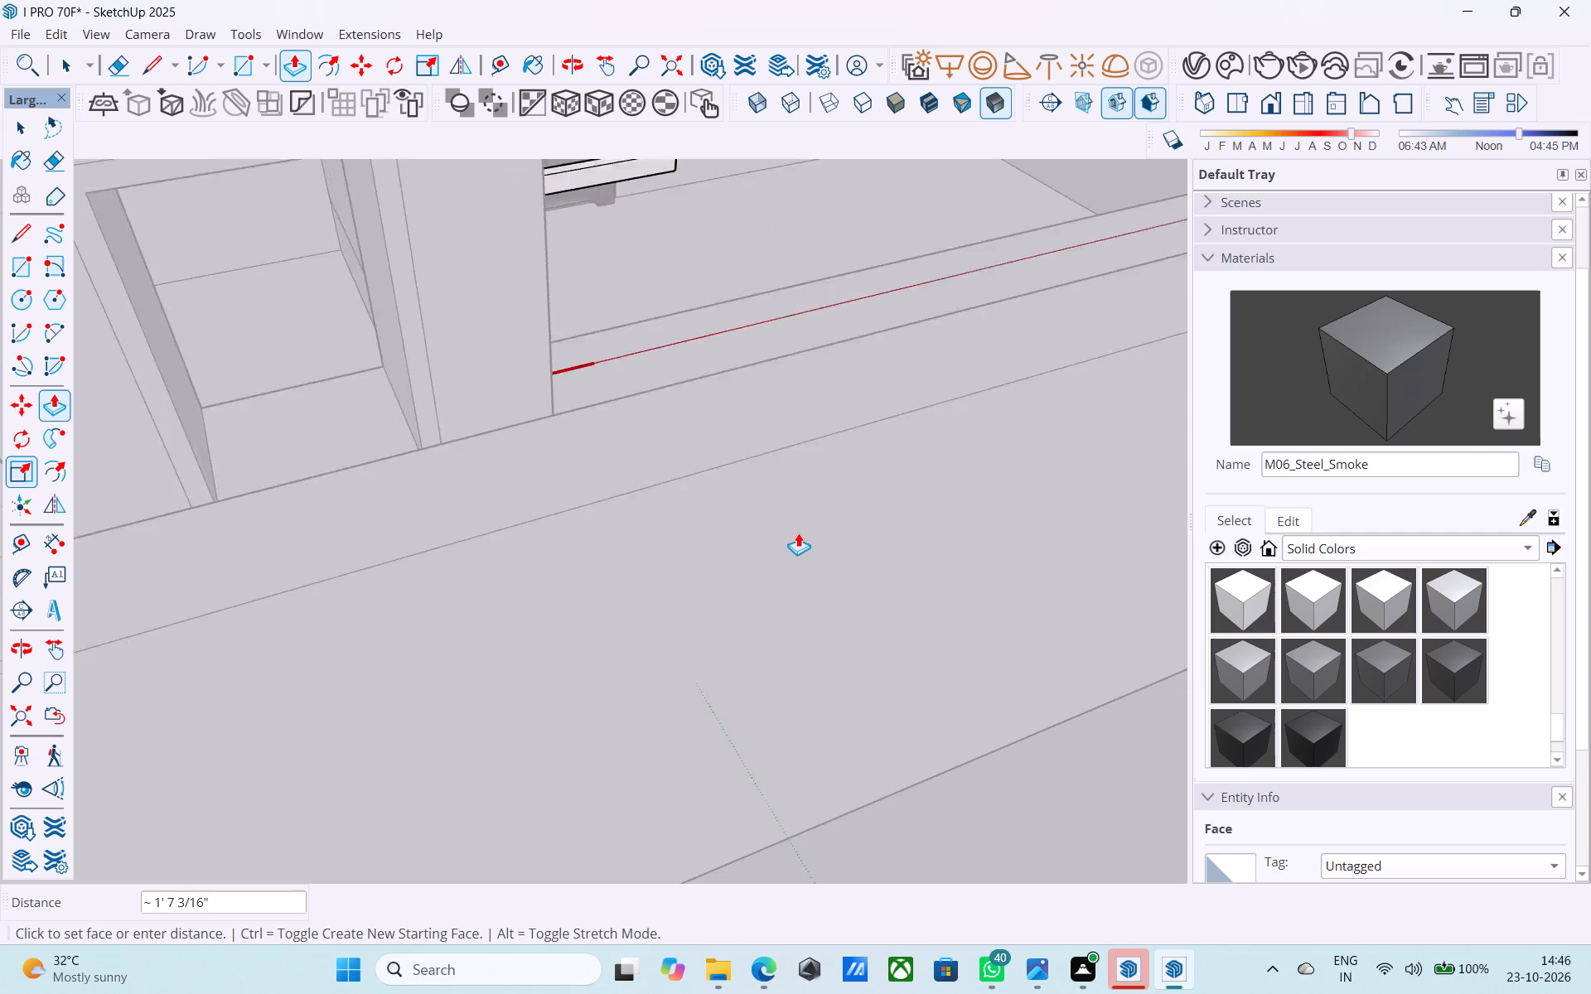
{"action": "scroll", "coordinate": [798, 533], "scroll_direction": "down", "scroll_amount": 13}
{"action": "scroll", "coordinate": [802, 526], "scroll_direction": "down", "scroll_amount": 11}
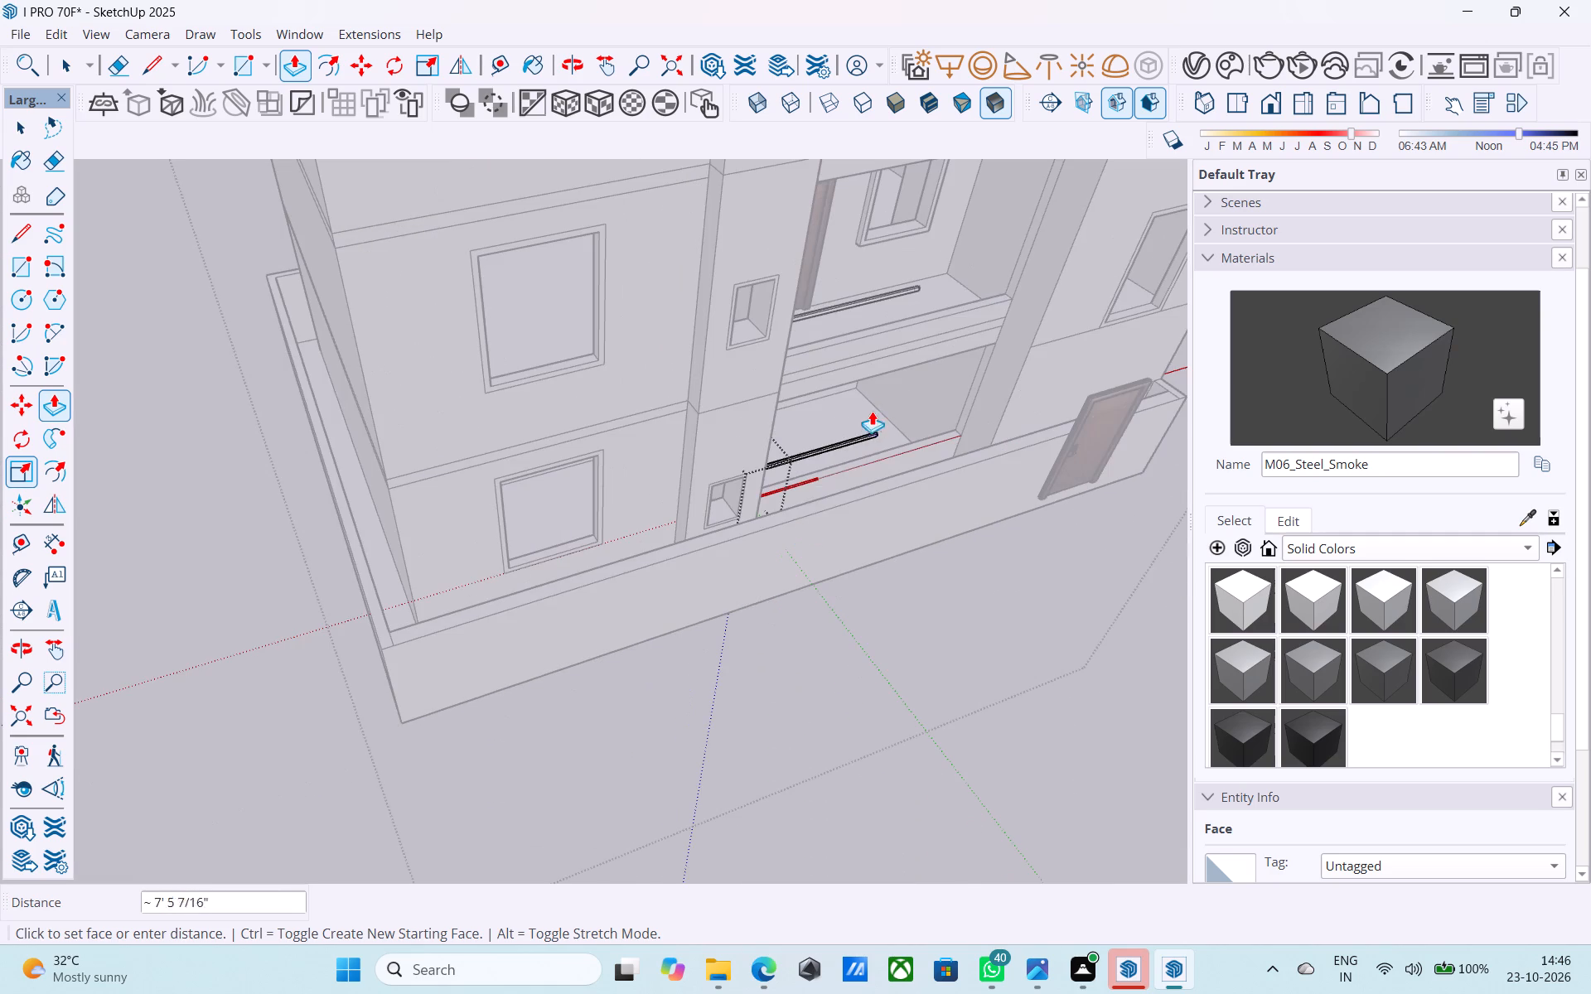
{"action": "middle_click_drag", "start_coordinate": [872, 408], "coordinate": [761, 487]}
{"action": "scroll", "coordinate": [773, 488], "scroll_direction": "up", "scroll_amount": 11}
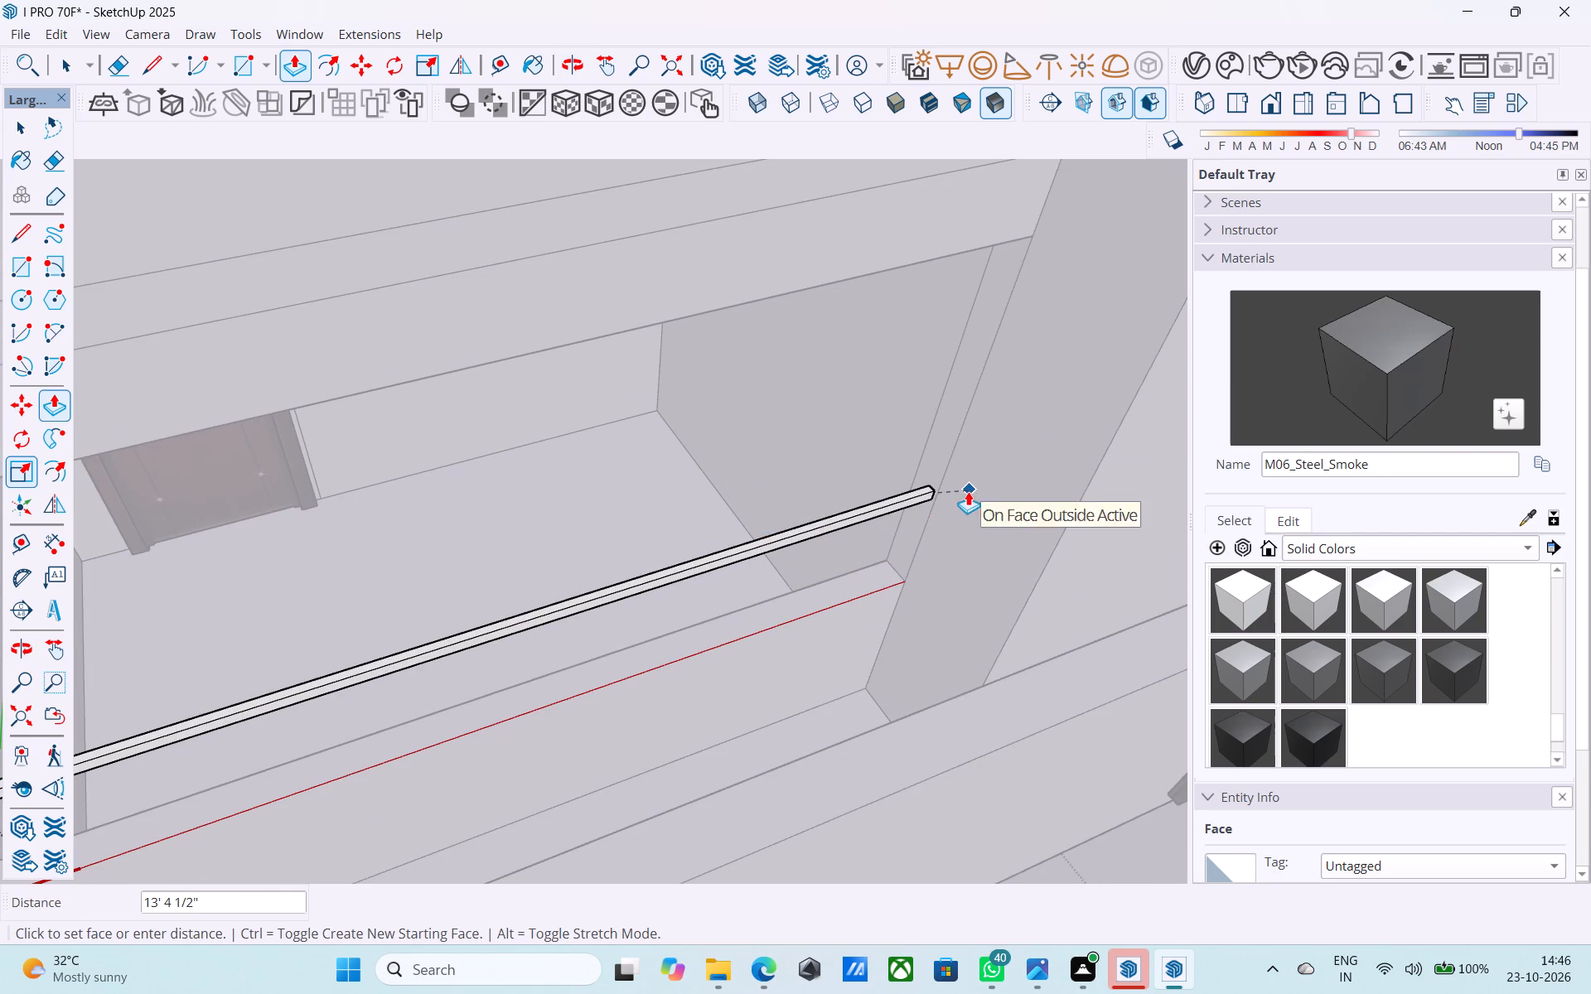
{"action": "left_click", "coordinate": [962, 492]}
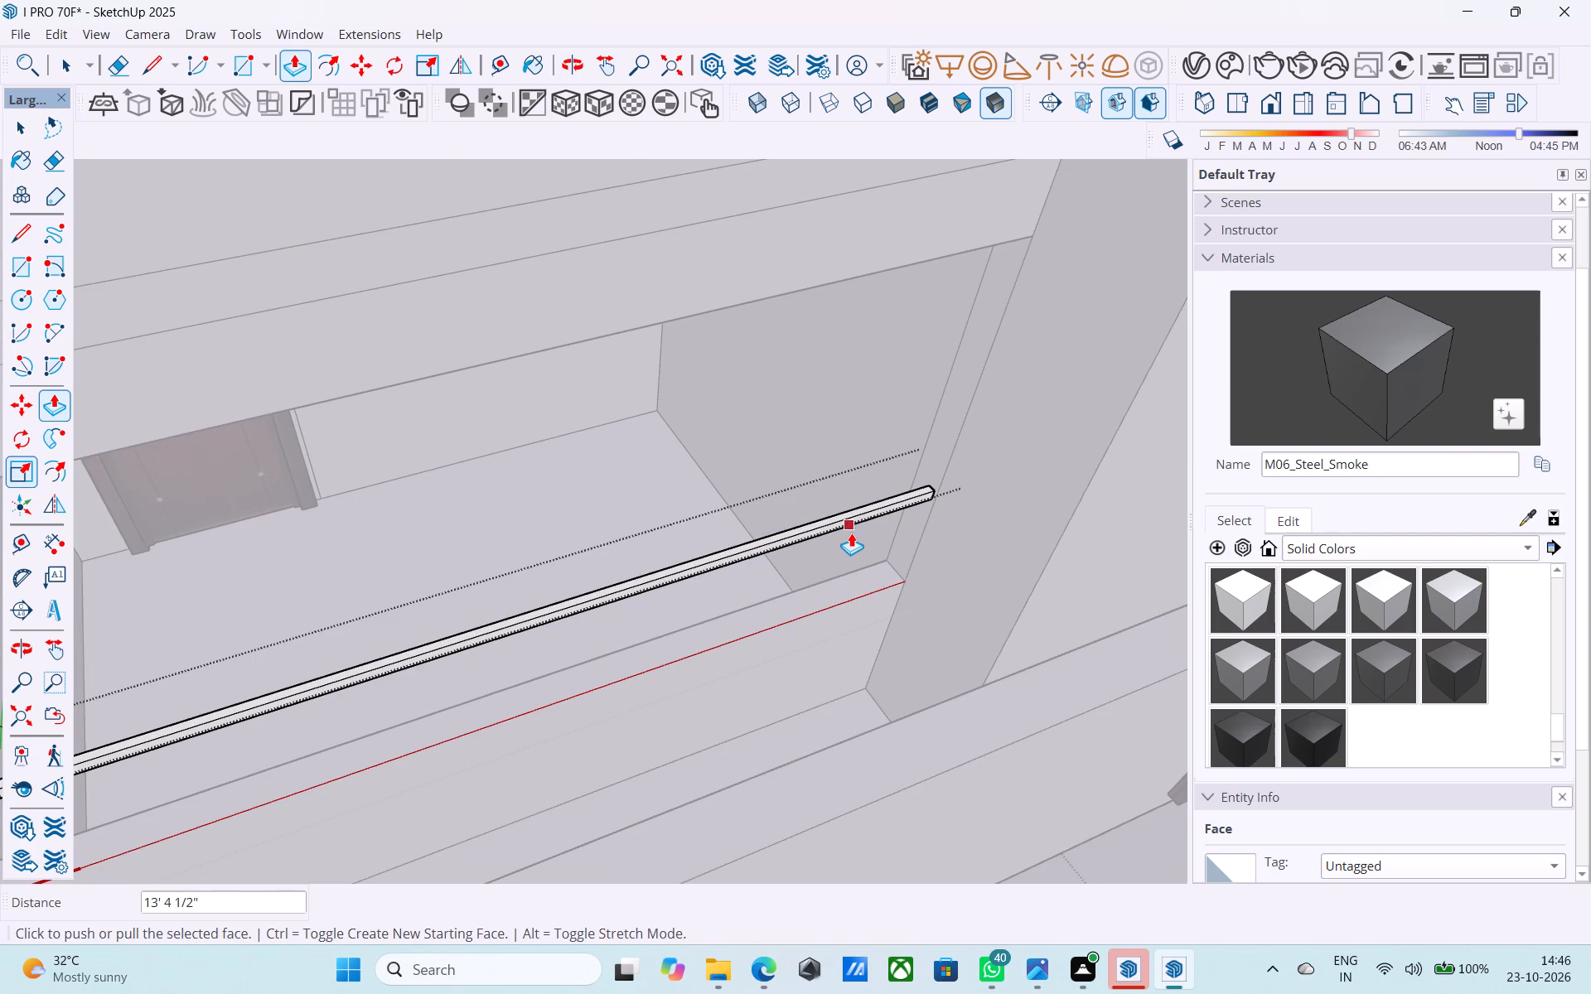
Extrude the remaining small rectangles on the post profile by the same 13' 4 1/2" distance and close the railing component.
{"action": "middle_click_drag", "start_coordinate": [821, 547], "coordinate": [582, 447], "text": "shift"}
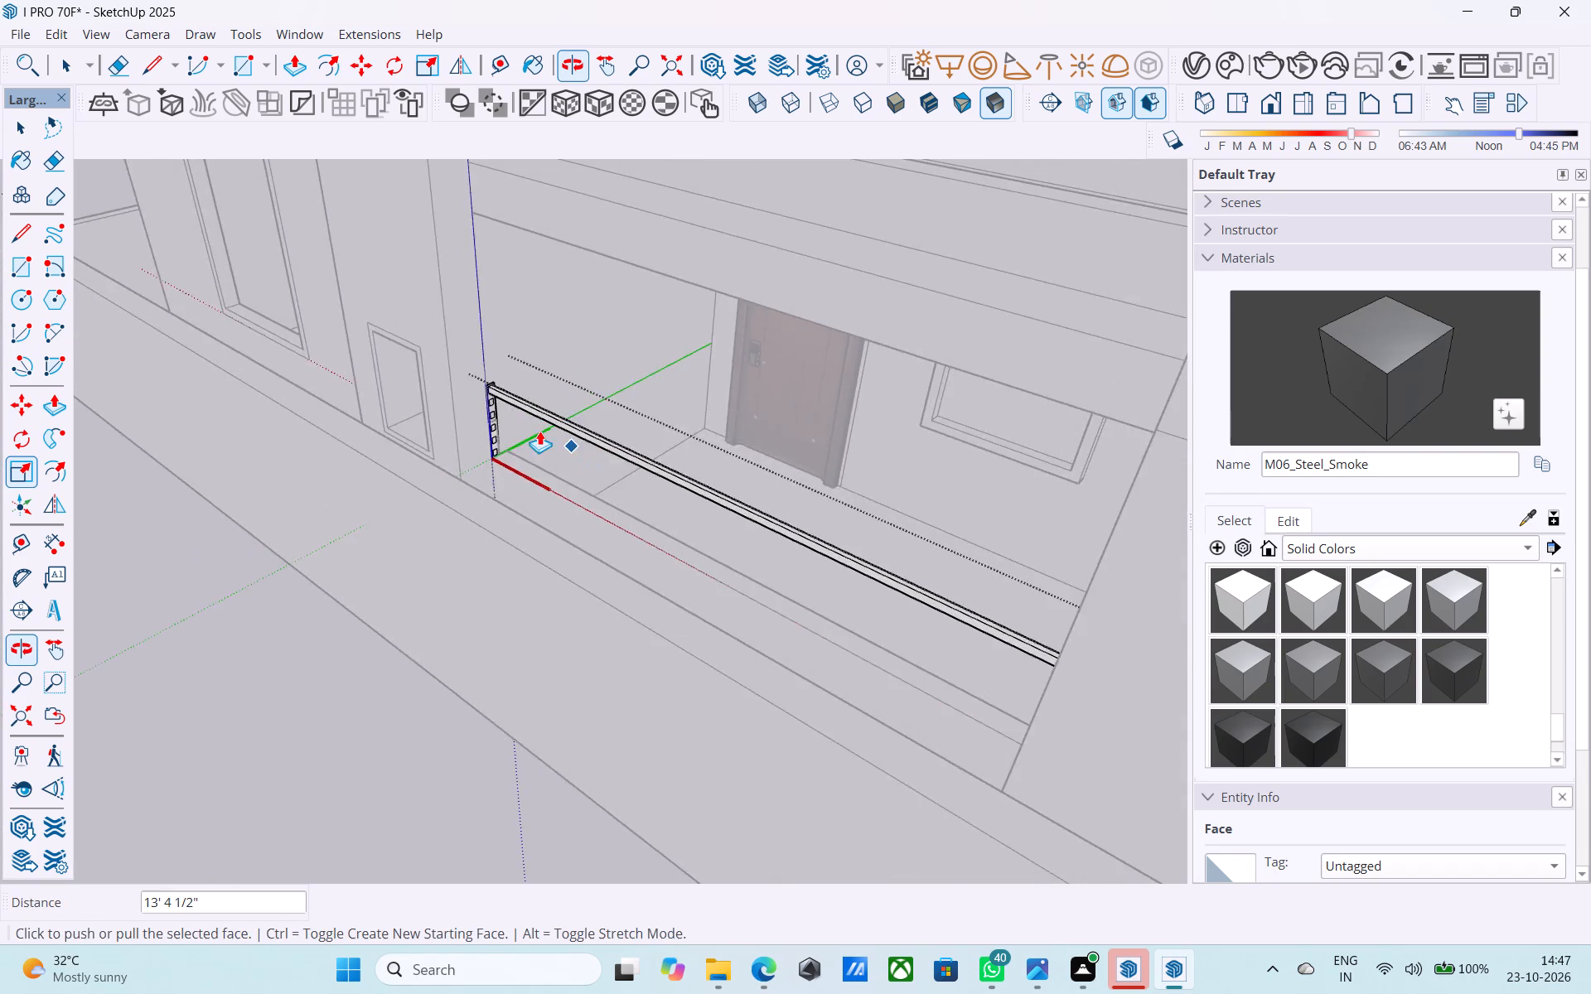
{"action": "scroll", "coordinate": [527, 418], "scroll_direction": "up", "scroll_amount": 18}
{"action": "key", "text": "space"}
{"action": "left_click", "coordinate": [430, 329]}
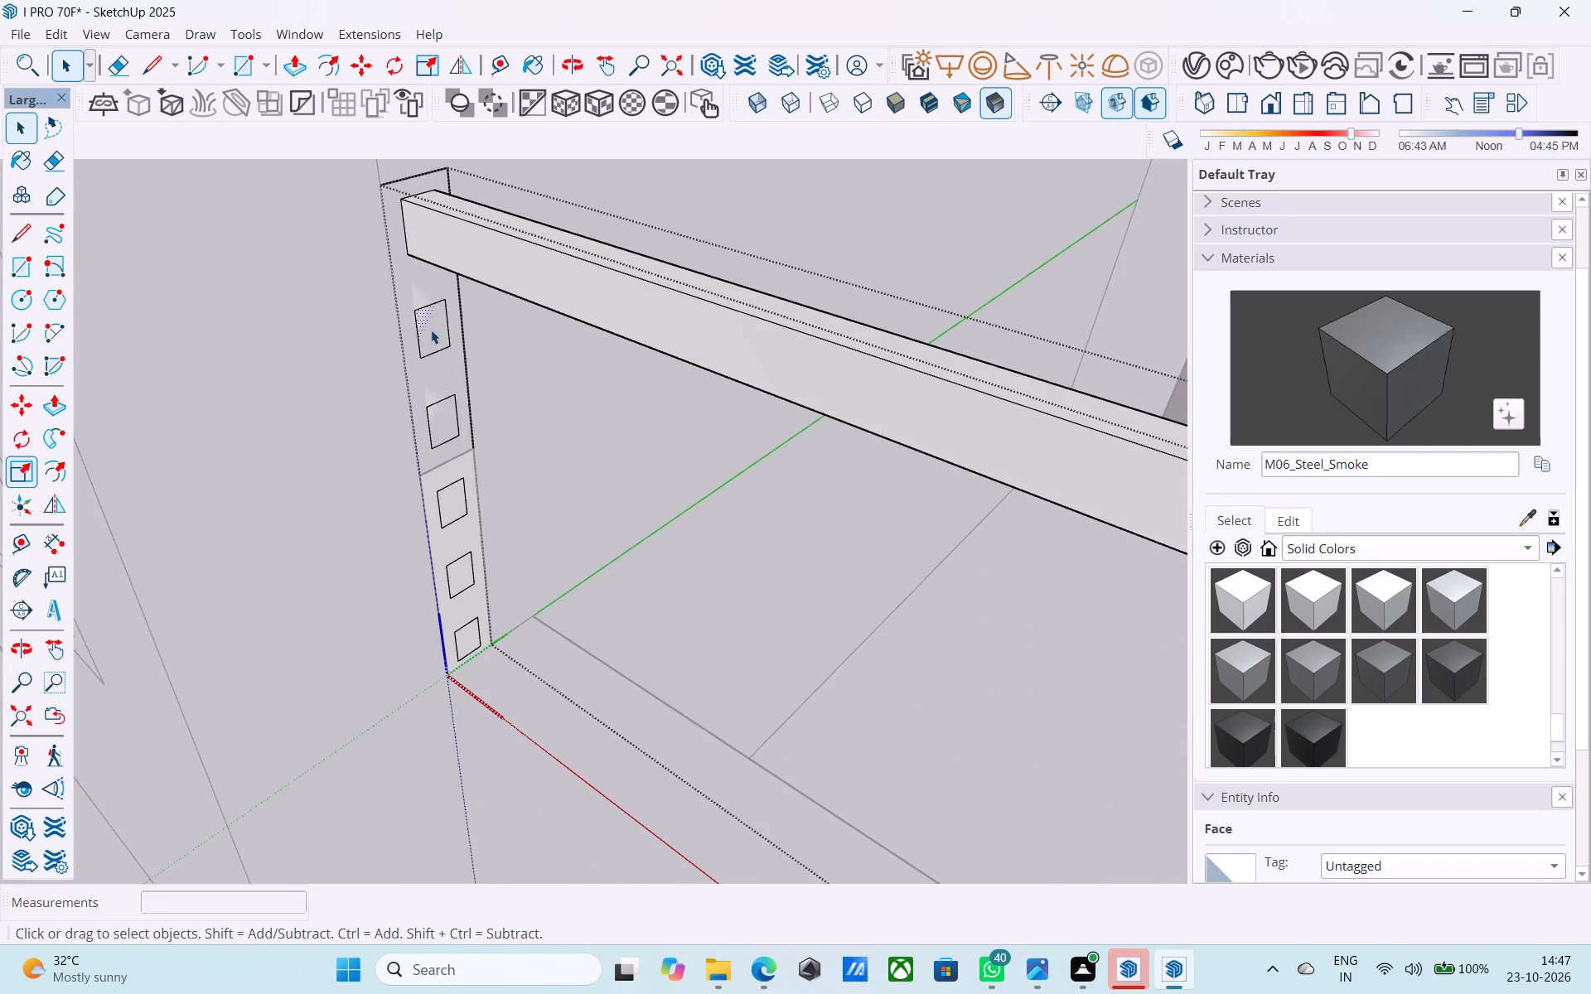
{"action": "key", "text": "p"}
{"action": "double_click", "coordinate": [431, 330]}
{"action": "double_click", "coordinate": [452, 428]}
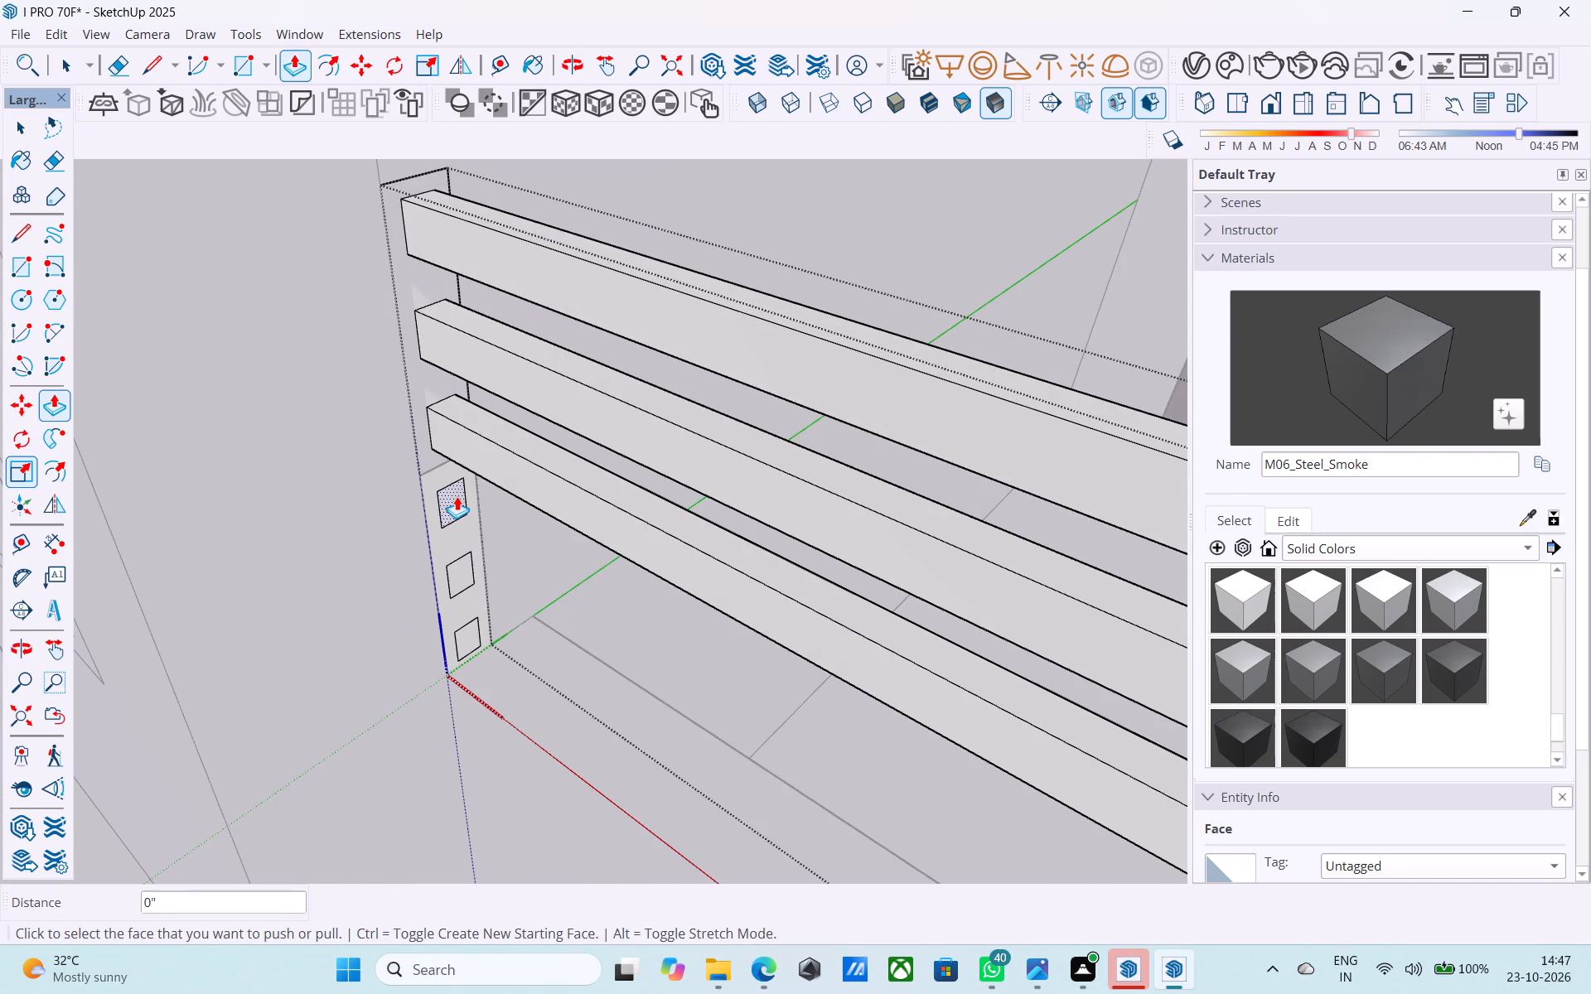
{"action": "double_click", "coordinate": [457, 496]}
{"action": "scroll", "coordinate": [480, 427], "scroll_direction": "down", "scroll_amount": 4}
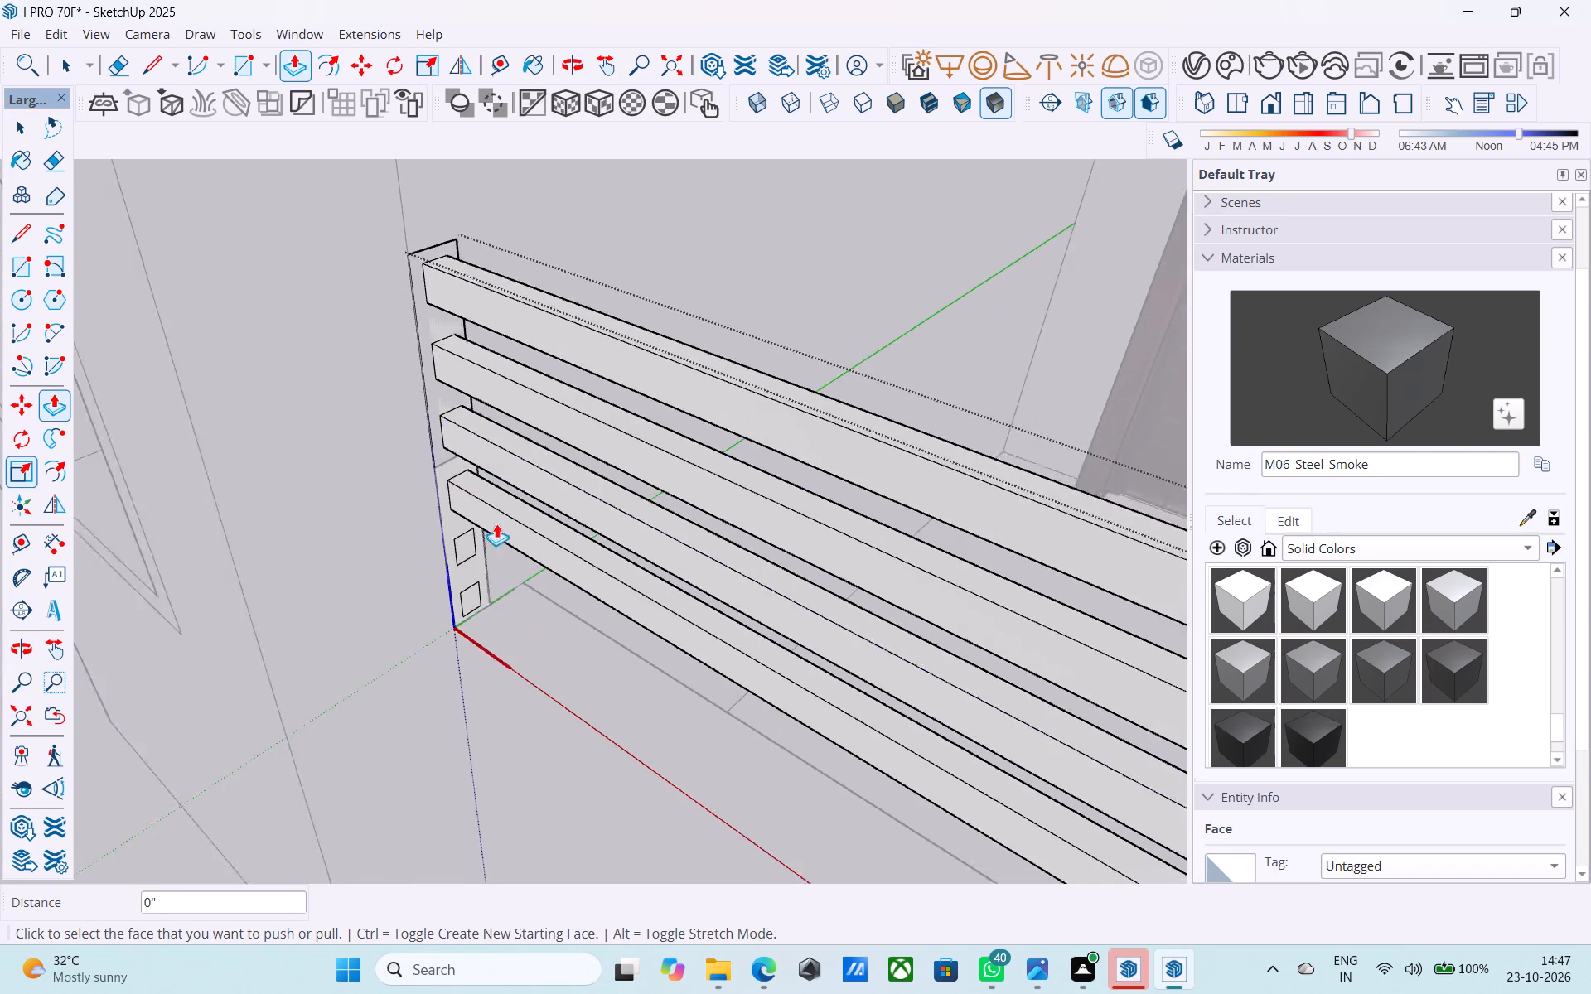
{"action": "scroll", "coordinate": [490, 566], "scroll_direction": "up", "scroll_amount": 8}
{"action": "double_click", "coordinate": [458, 481]}
{"action": "double_click", "coordinate": [478, 593]}
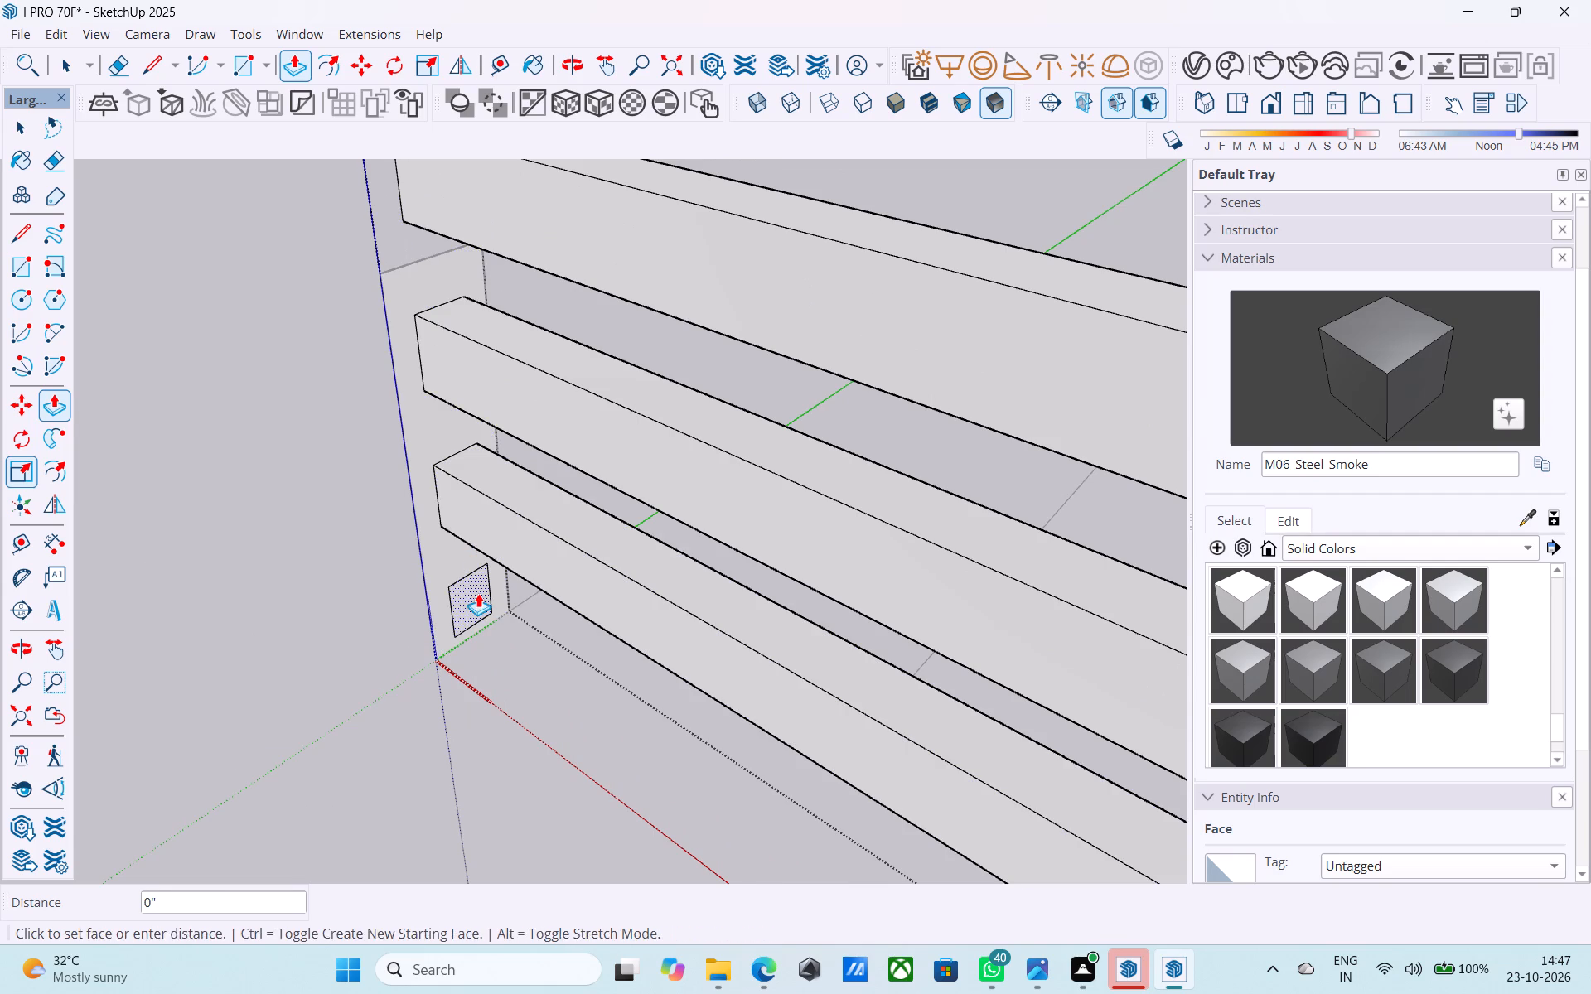
{"action": "scroll", "coordinate": [478, 590], "scroll_direction": "down", "scroll_amount": 20}
{"action": "scroll", "coordinate": [478, 590], "scroll_direction": "down", "scroll_amount": 17}
{"action": "middle_click_drag", "start_coordinate": [494, 596], "coordinate": [506, 539]}
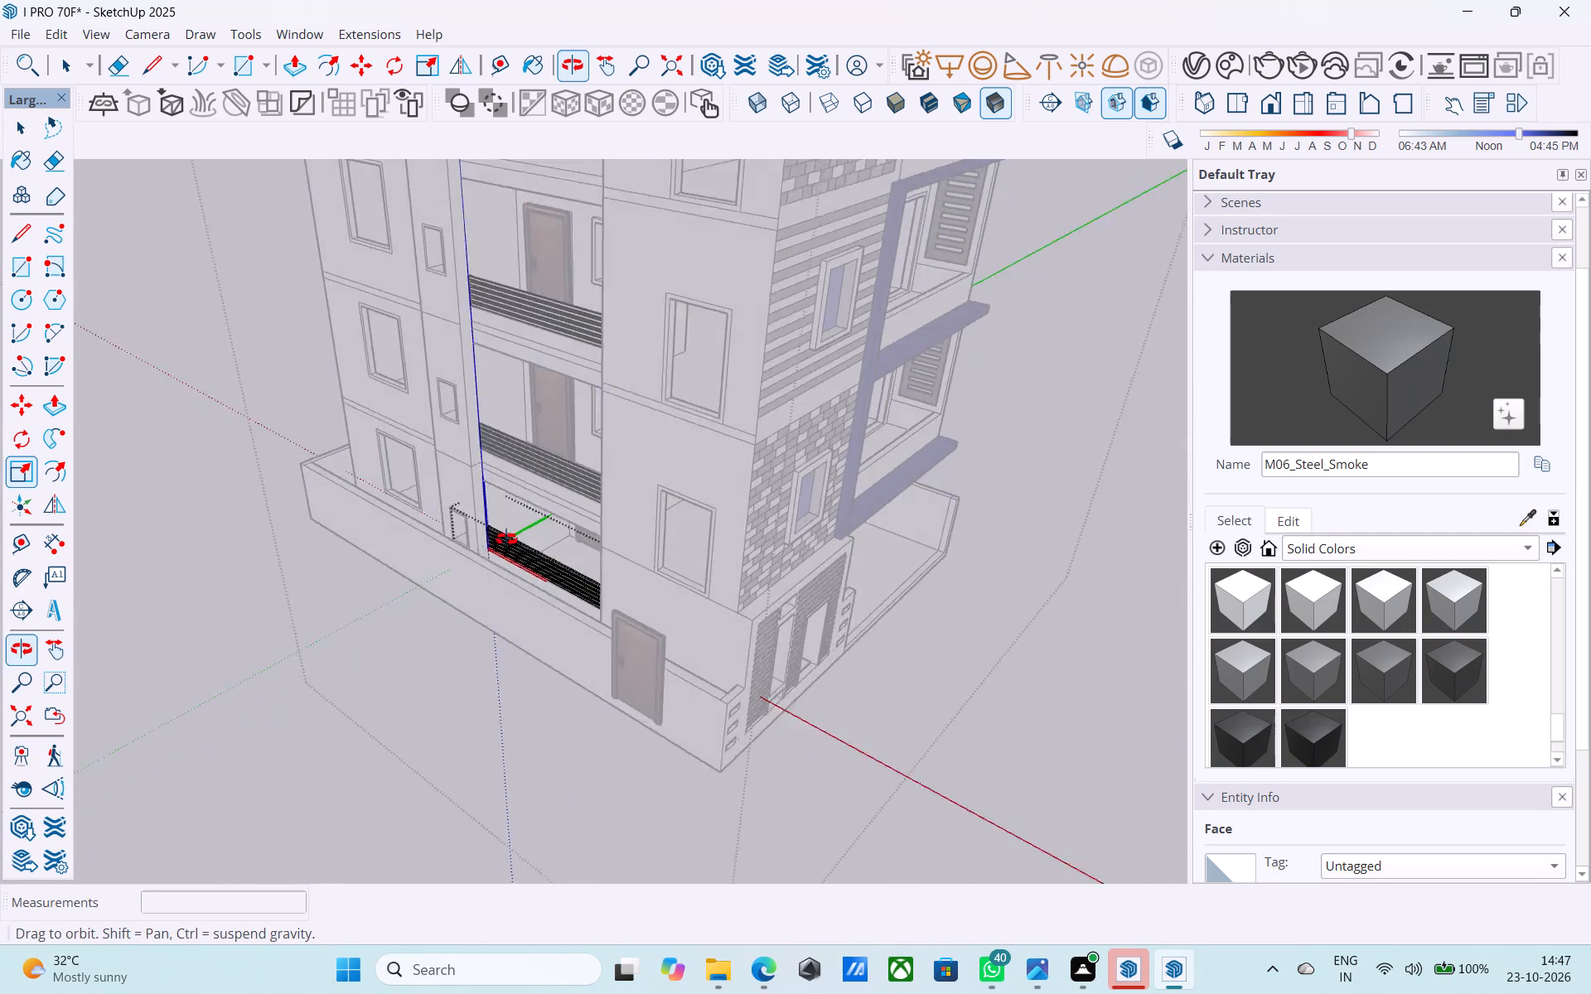
{"action": "middle_click_drag", "start_coordinate": [506, 539], "coordinate": [514, 504]}
{"action": "scroll", "coordinate": [512, 495], "scroll_direction": "down", "scroll_amount": 2}
{"action": "scroll", "coordinate": [512, 495], "scroll_direction": "up", "scroll_amount": 1}
{"action": "scroll", "coordinate": [512, 495], "scroll_direction": "down", "scroll_amount": 3}
{"action": "key", "text": "space"}
{"action": "middle_click_drag", "start_coordinate": [533, 484], "coordinate": [506, 522], "text": "shift"}
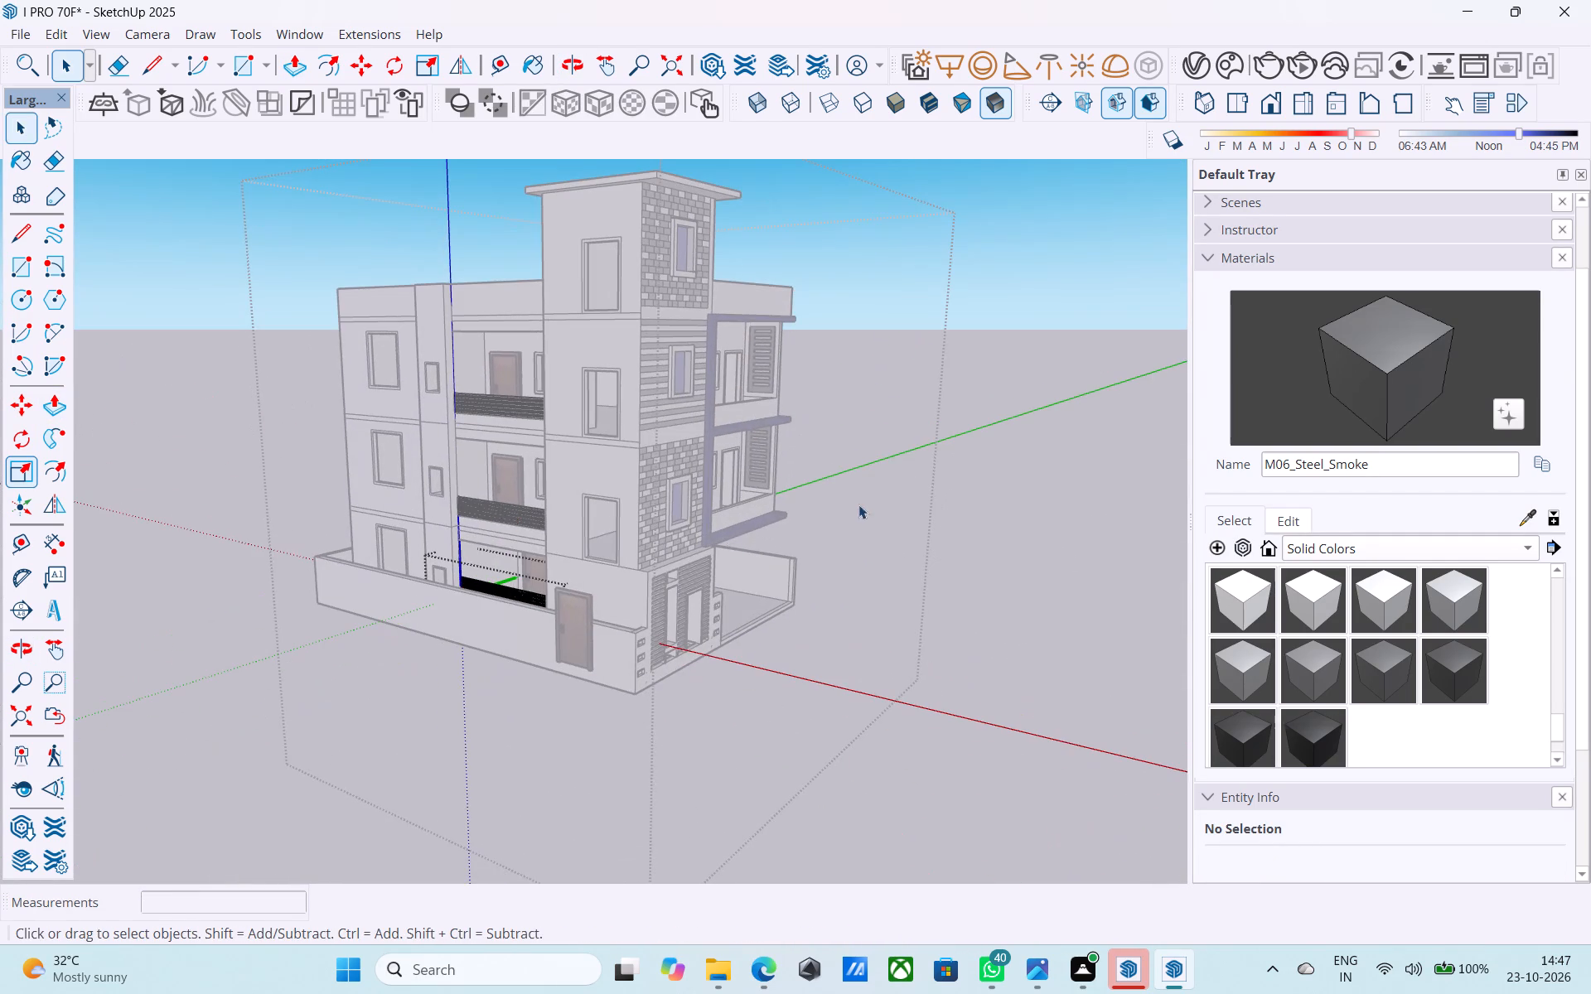
{"action": "left_click", "coordinate": [976, 469]}
Save the model.
{"action": "scroll", "coordinate": [586, 509], "scroll_direction": "up", "scroll_amount": 4}
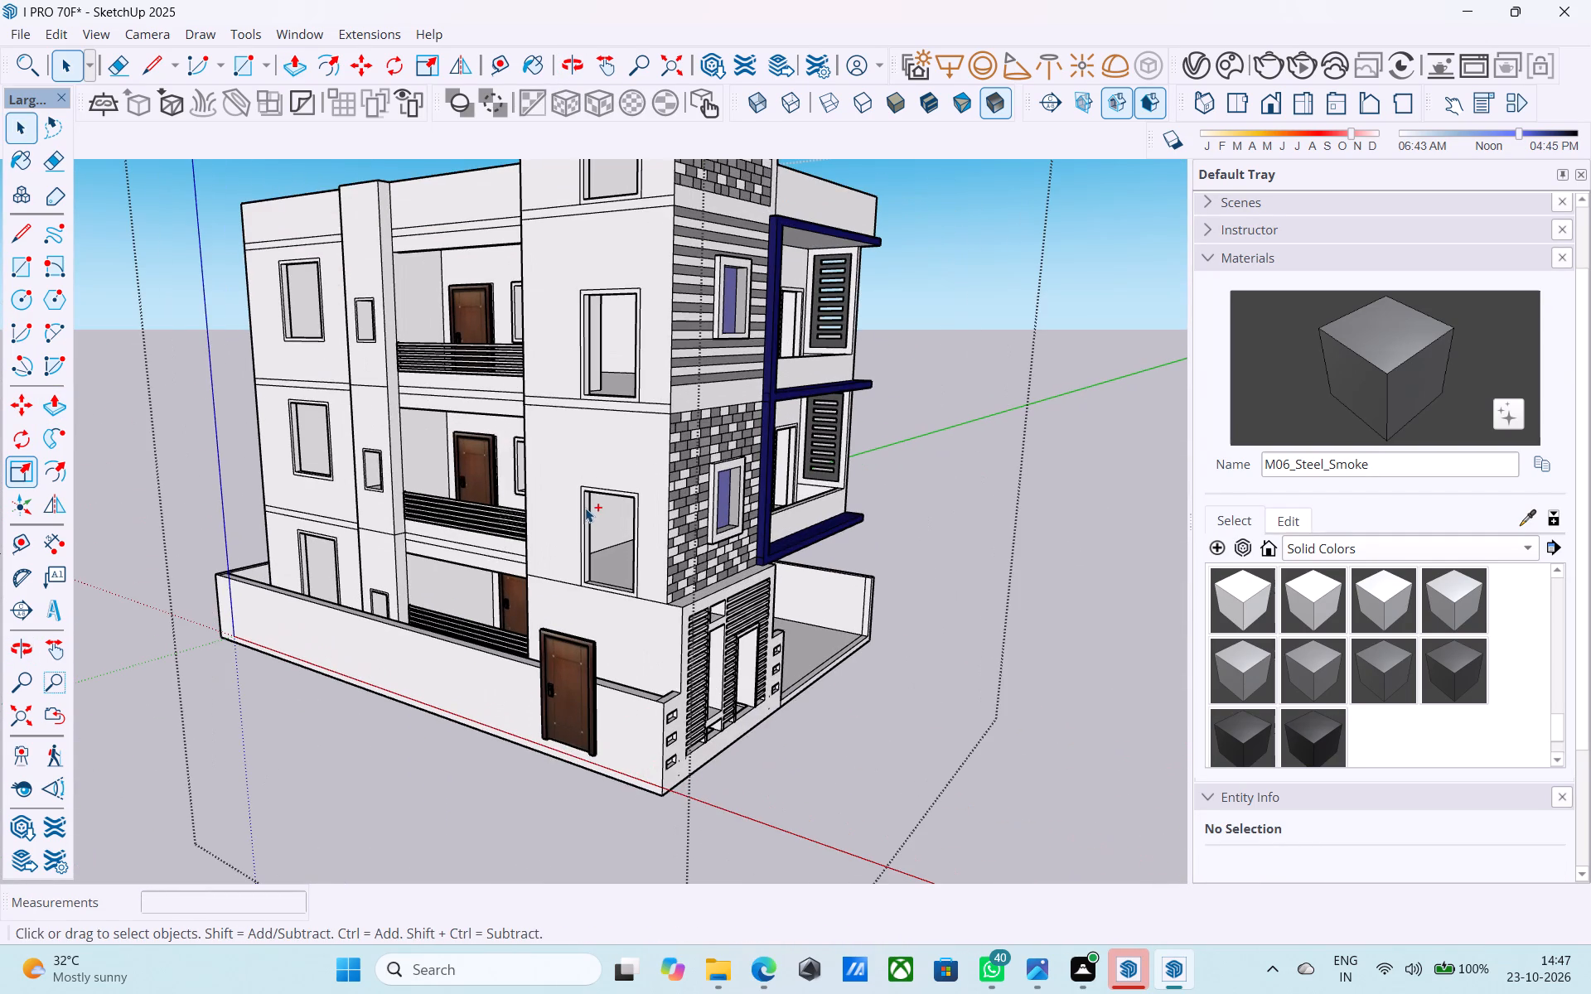
{"action": "key", "text": "ctrl+s"}
{"action": "left_click", "coordinate": [704, 620]}
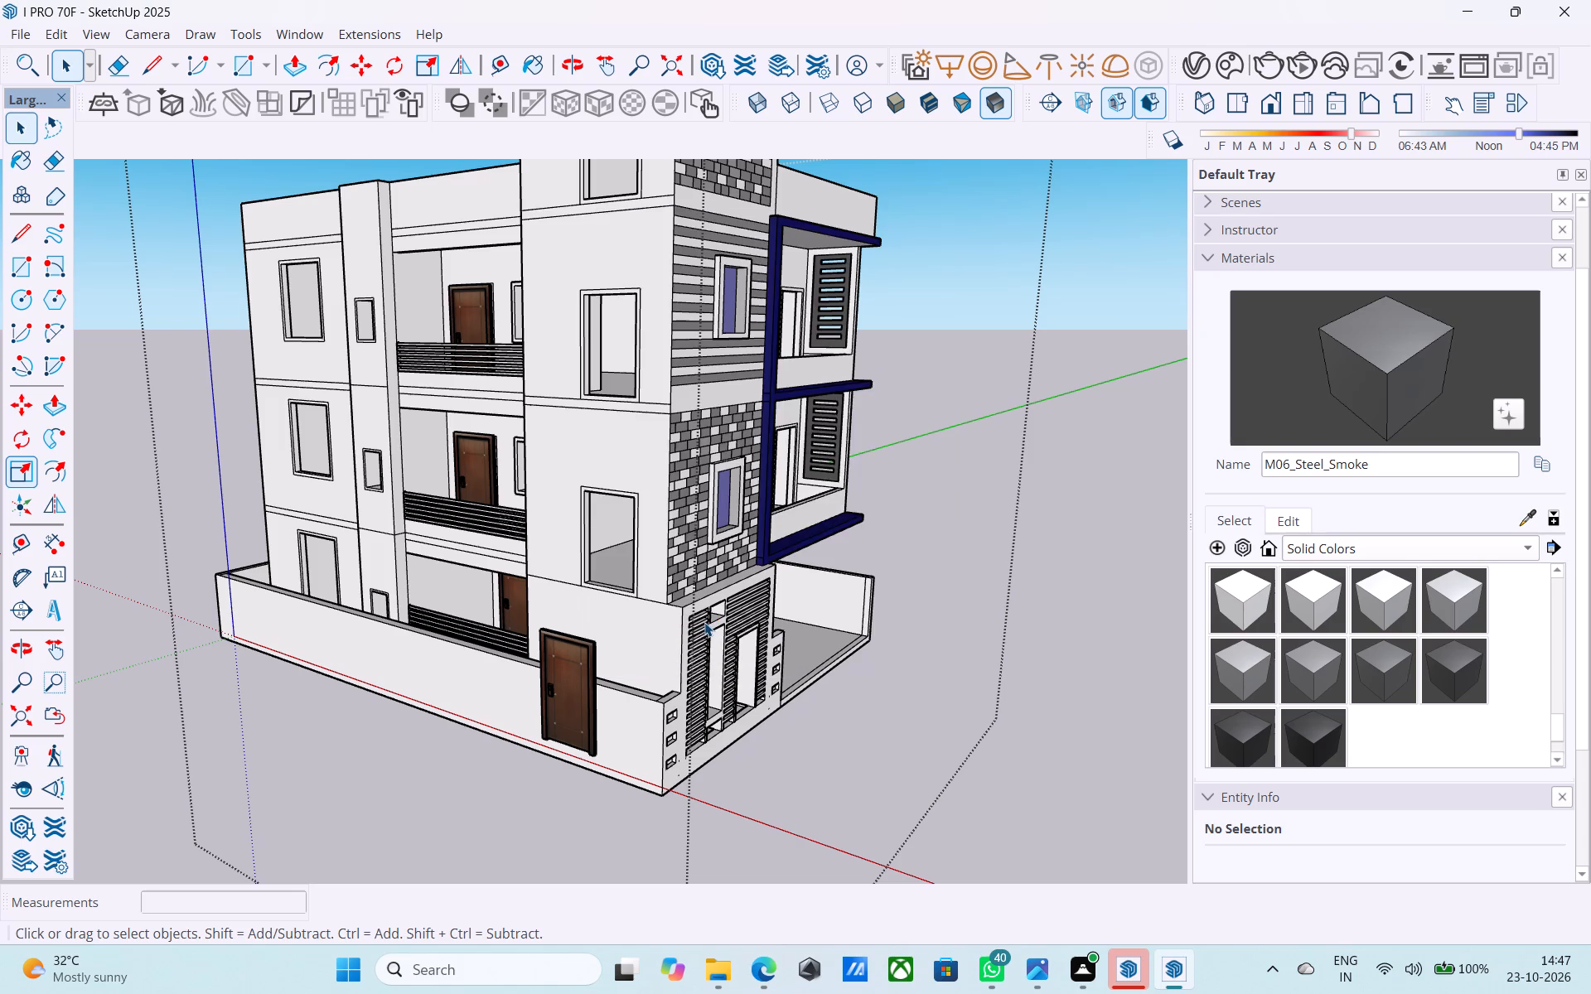
{"action": "key", "text": "ctrl+s"}
Move the wooden door from the side boundary wall to the open ground in front of the building.
{"action": "scroll", "coordinate": [689, 618], "scroll_direction": "down", "scroll_amount": 2}
{"action": "middle_click_drag", "start_coordinate": [662, 607], "coordinate": [752, 588]}
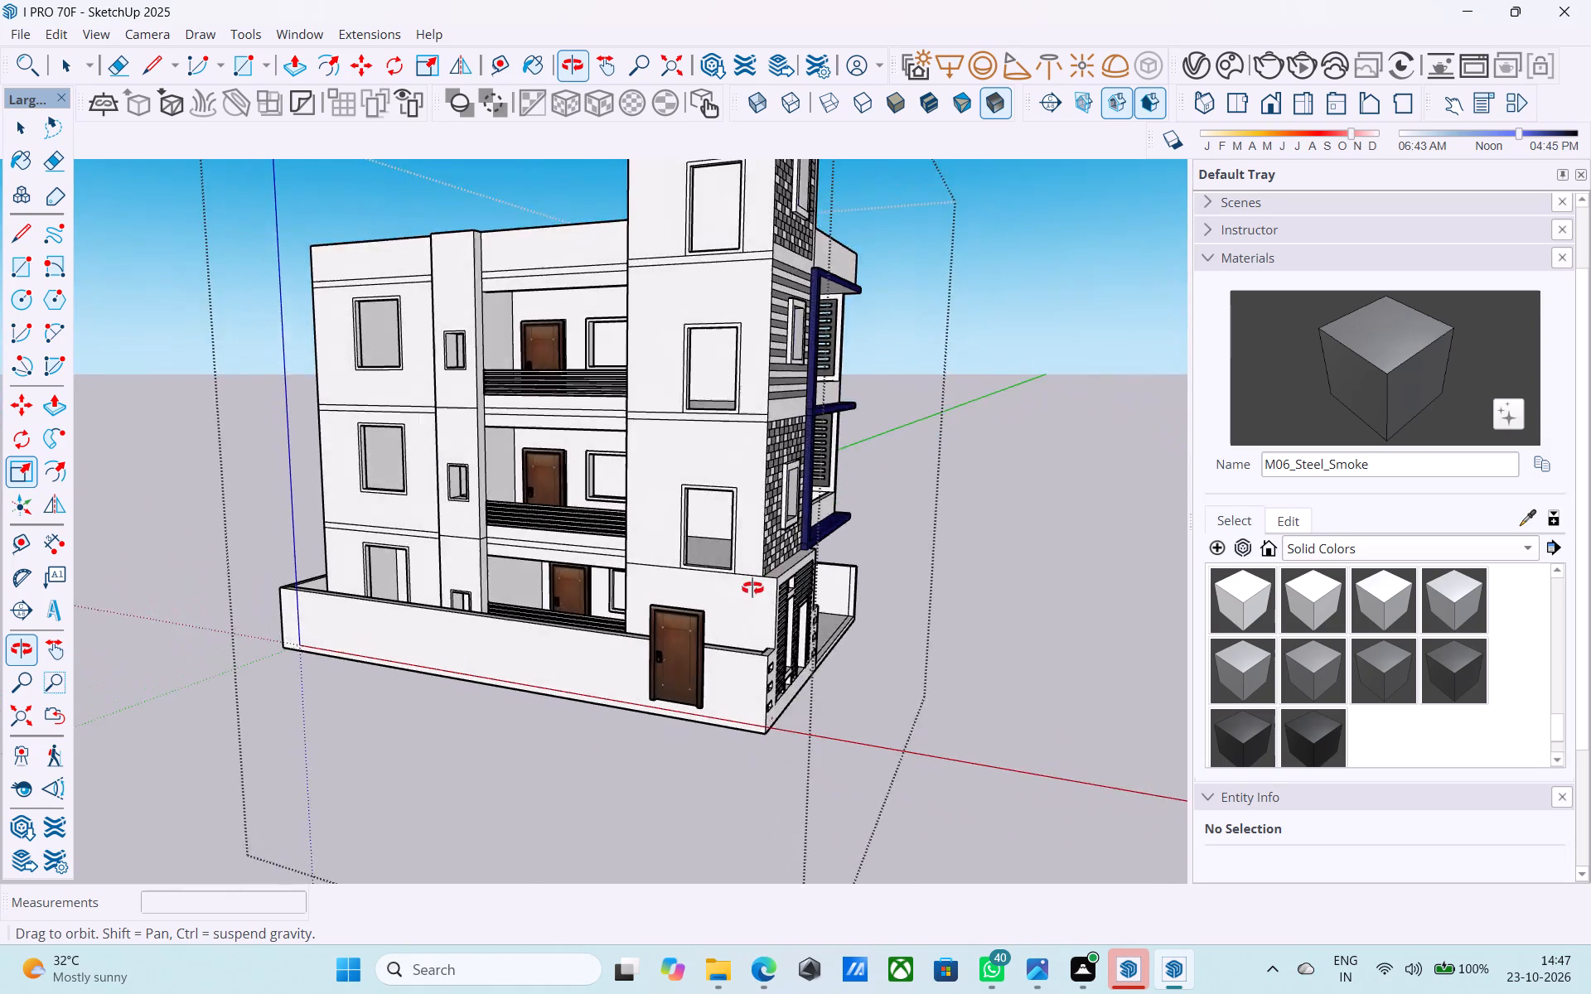
{"action": "middle_click_drag", "start_coordinate": [752, 588], "coordinate": [526, 577]}
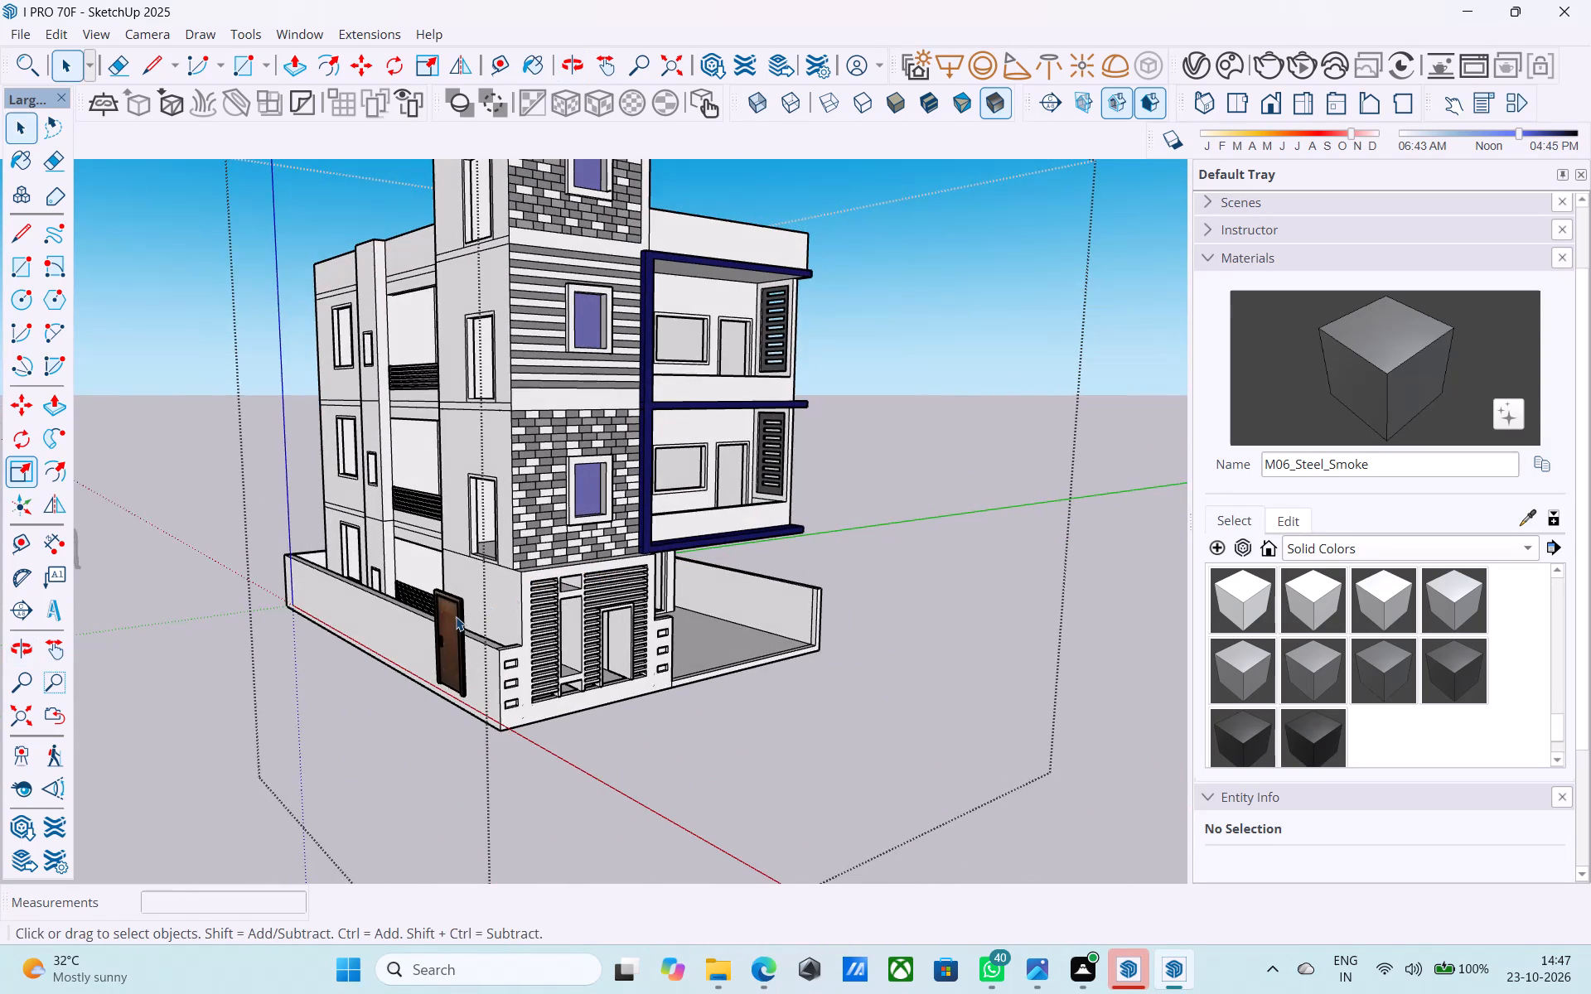
{"action": "left_click", "coordinate": [456, 615]}
{"action": "key", "text": "m"}
{"action": "left_click", "coordinate": [456, 615]}
{"action": "scroll", "coordinate": [540, 629], "scroll_direction": "down", "scroll_amount": 6}
{"action": "middle_click_drag", "start_coordinate": [458, 606], "coordinate": [375, 593]}
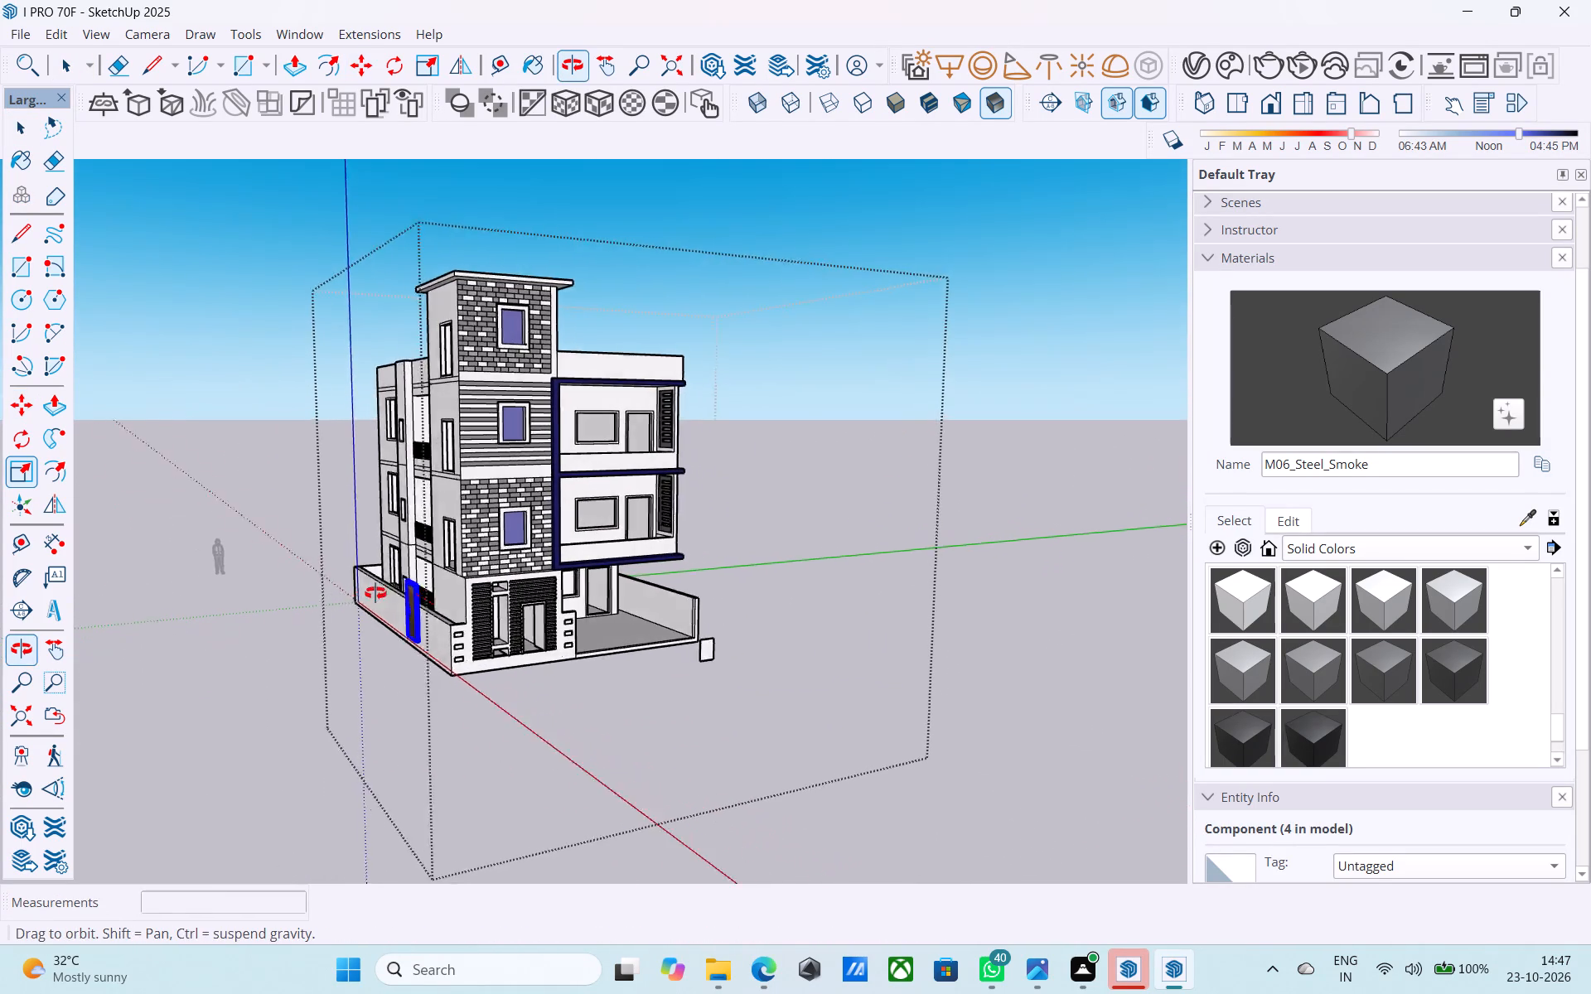
{"action": "middle_click_drag", "start_coordinate": [375, 593], "coordinate": [356, 607]}
{"action": "left_click", "coordinate": [612, 687]}
{"action": "middle_click_drag", "start_coordinate": [625, 696], "coordinate": [538, 691]}
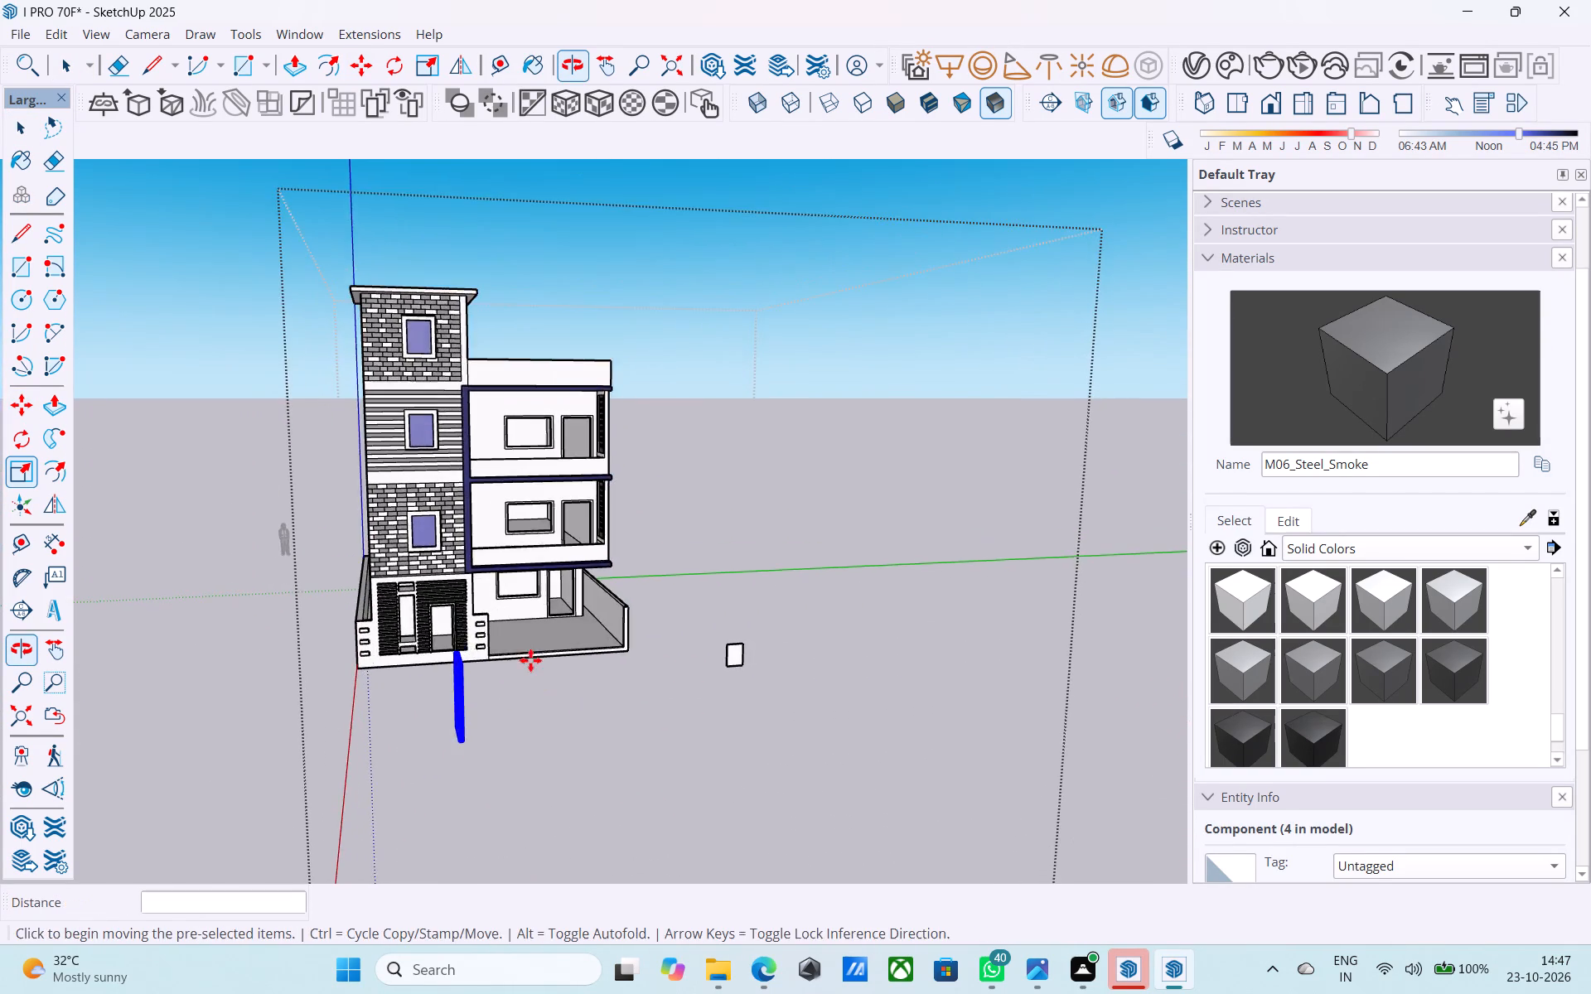
Rotate the moved wooden door 90° on the ground plane so it faces the front elevation.
{"action": "scroll", "coordinate": [527, 606], "scroll_direction": "down", "scroll_amount": 6}
{"action": "middle_click_drag", "start_coordinate": [470, 746], "coordinate": [452, 836]}
{"action": "scroll", "coordinate": [450, 803], "scroll_direction": "up", "scroll_amount": 10}
{"action": "key", "text": "q"}
{"action": "left_click", "coordinate": [476, 696]}
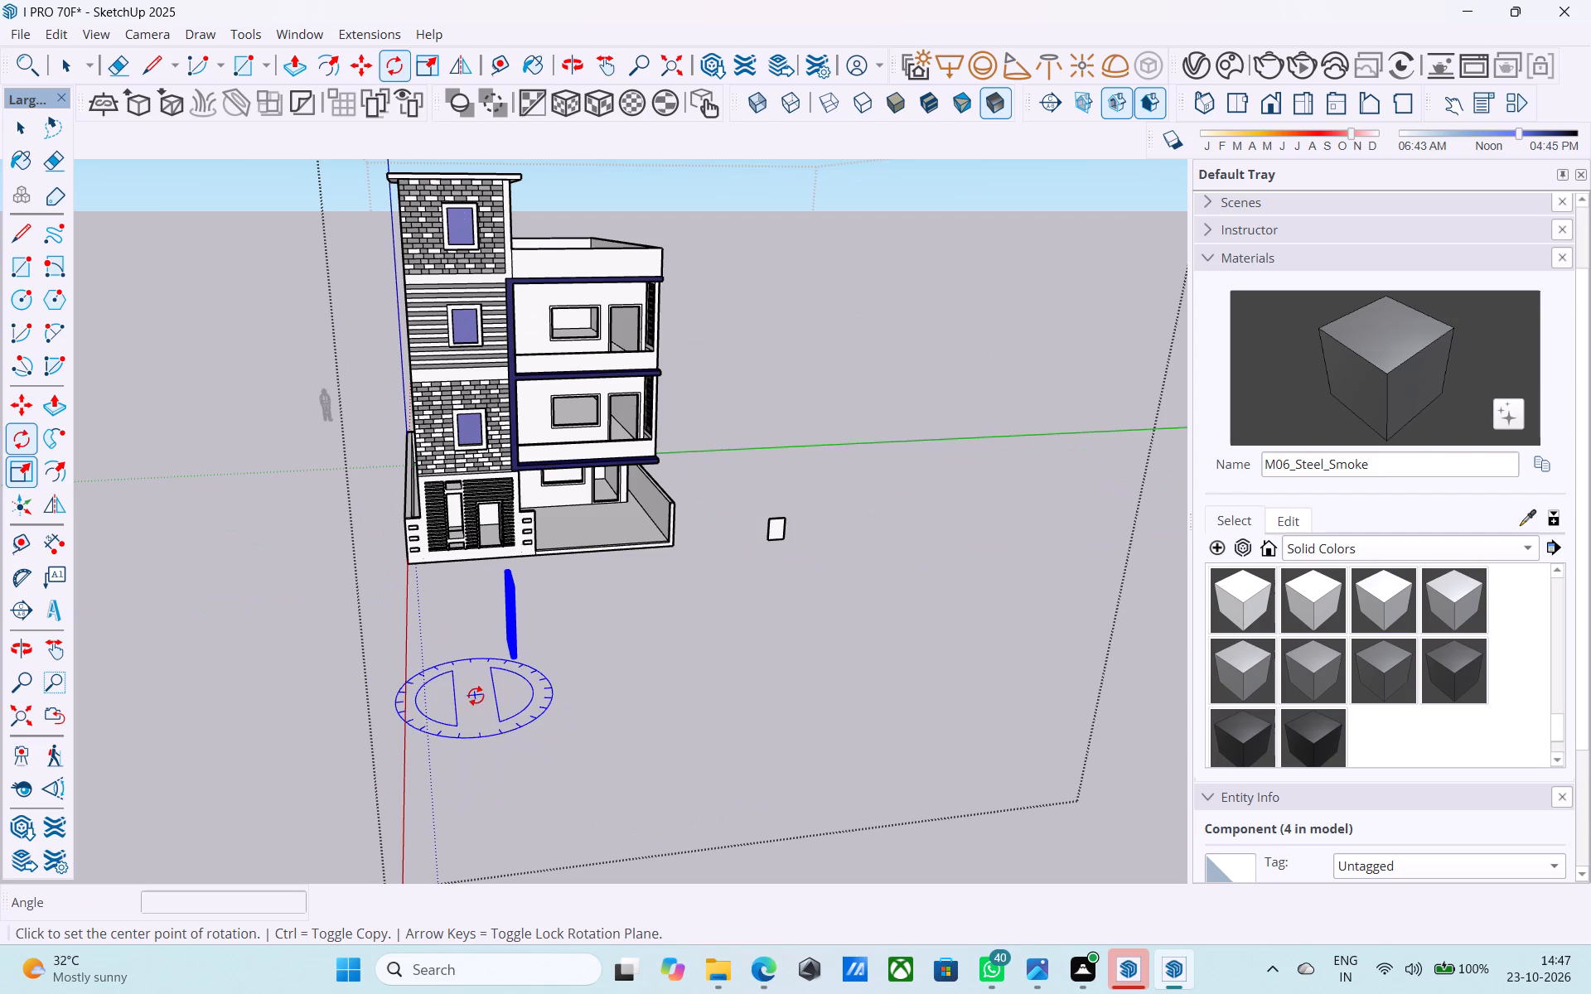
{"action": "left_click", "coordinate": [561, 688]}
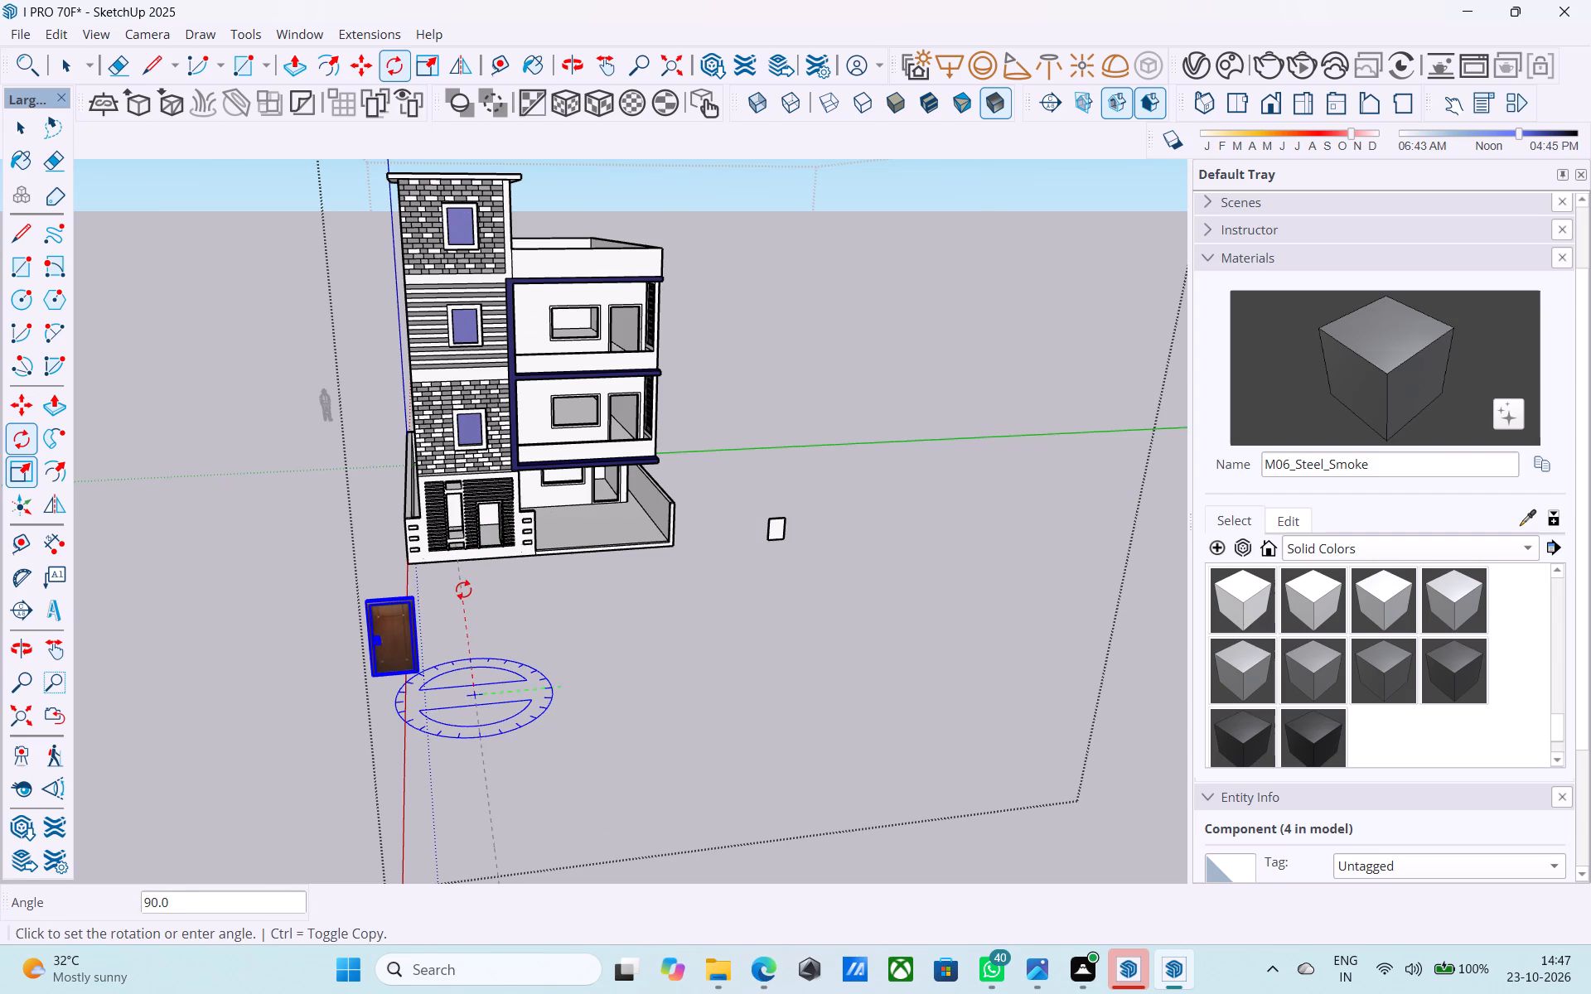
{"action": "left_click", "coordinate": [463, 590]}
{"action": "key", "text": "space"}
Copy the rotated door by its bottom corner to the base corner of the ground-floor front door opening.
{"action": "key", "text": "m"}
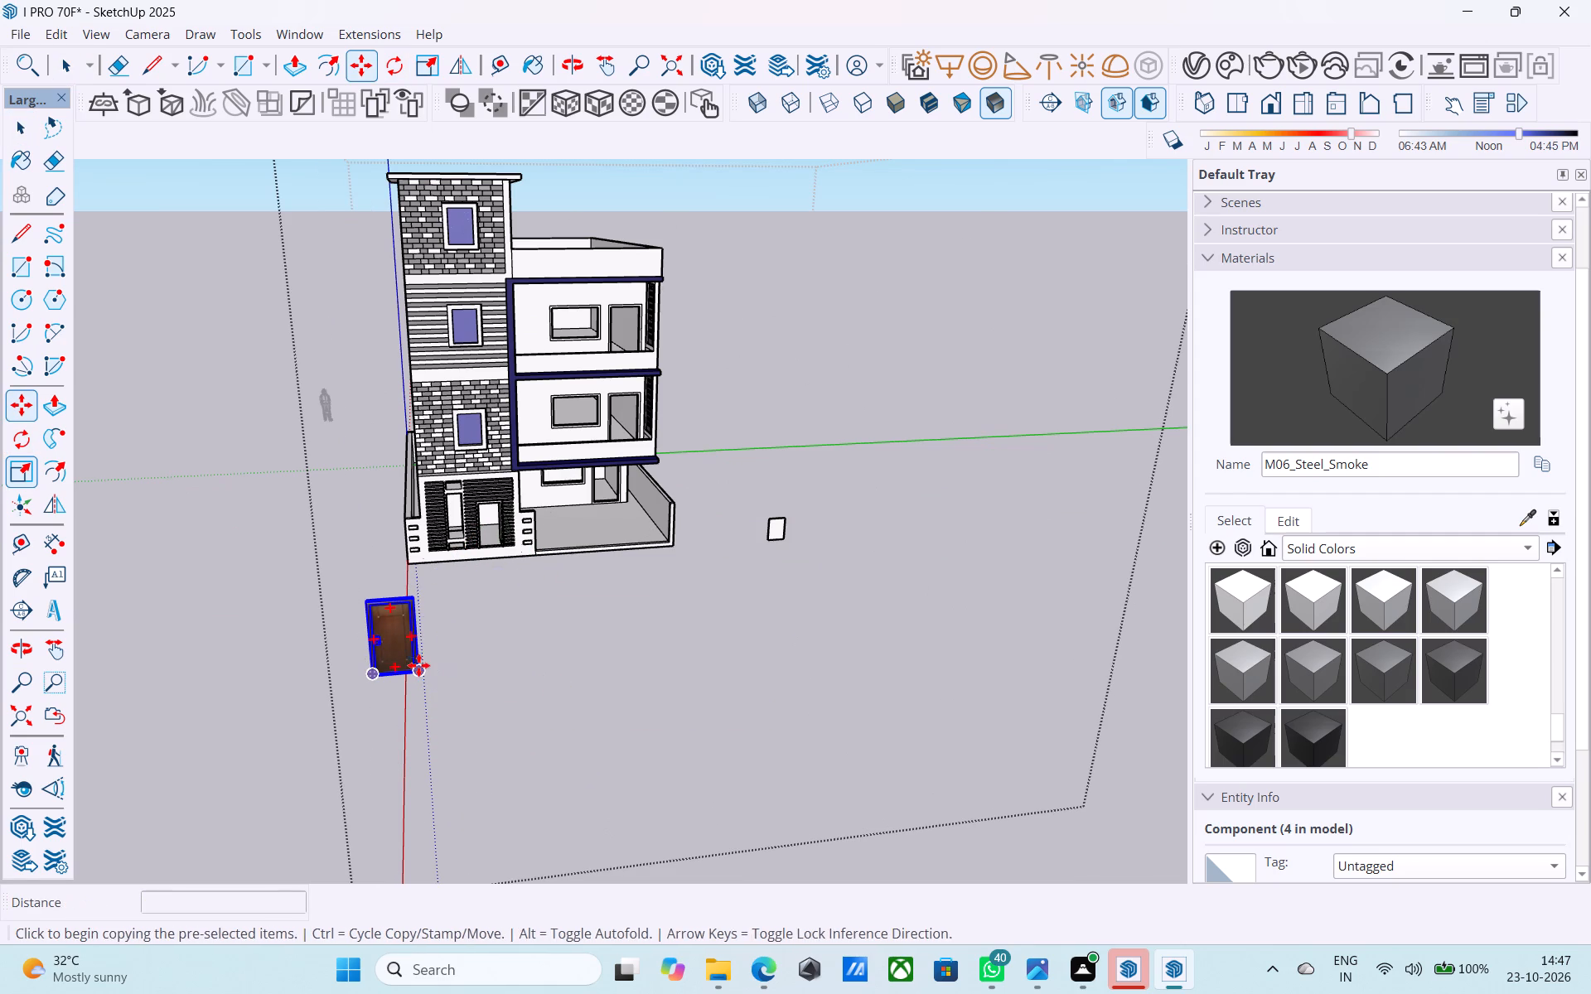
{"action": "middle_click_drag", "start_coordinate": [379, 660], "coordinate": [686, 682]}
{"action": "scroll", "coordinate": [689, 713], "scroll_direction": "up", "scroll_amount": 18}
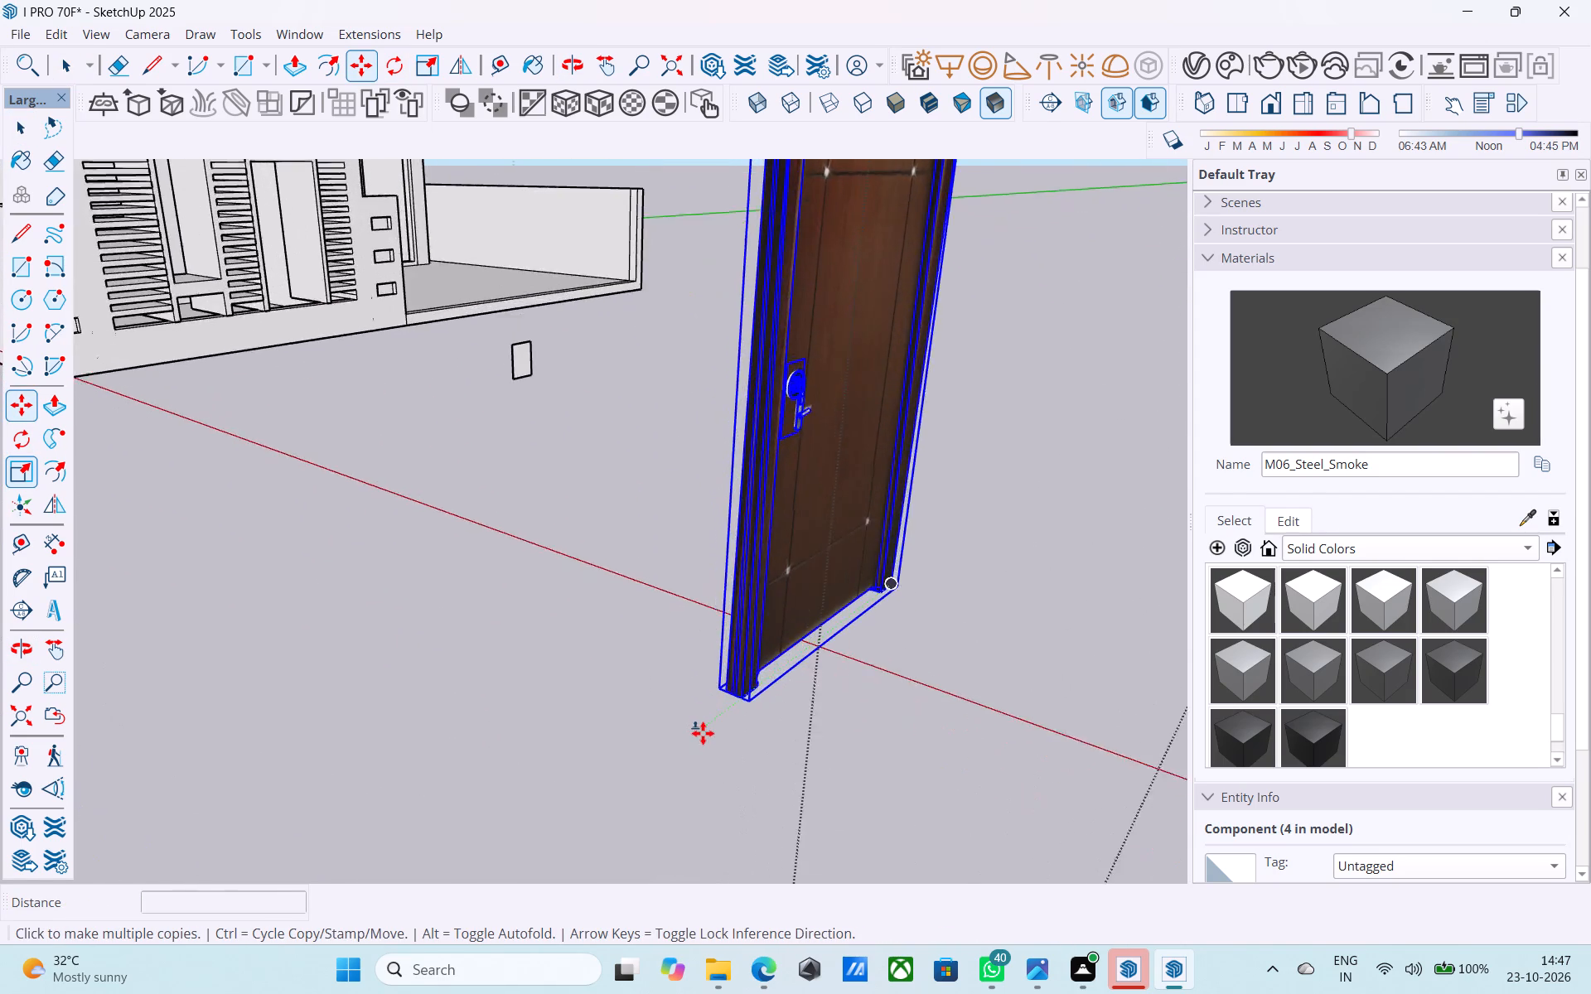
{"action": "scroll", "coordinate": [703, 733], "scroll_direction": "up", "scroll_amount": 13}
{"action": "left_click", "coordinate": [771, 596]}
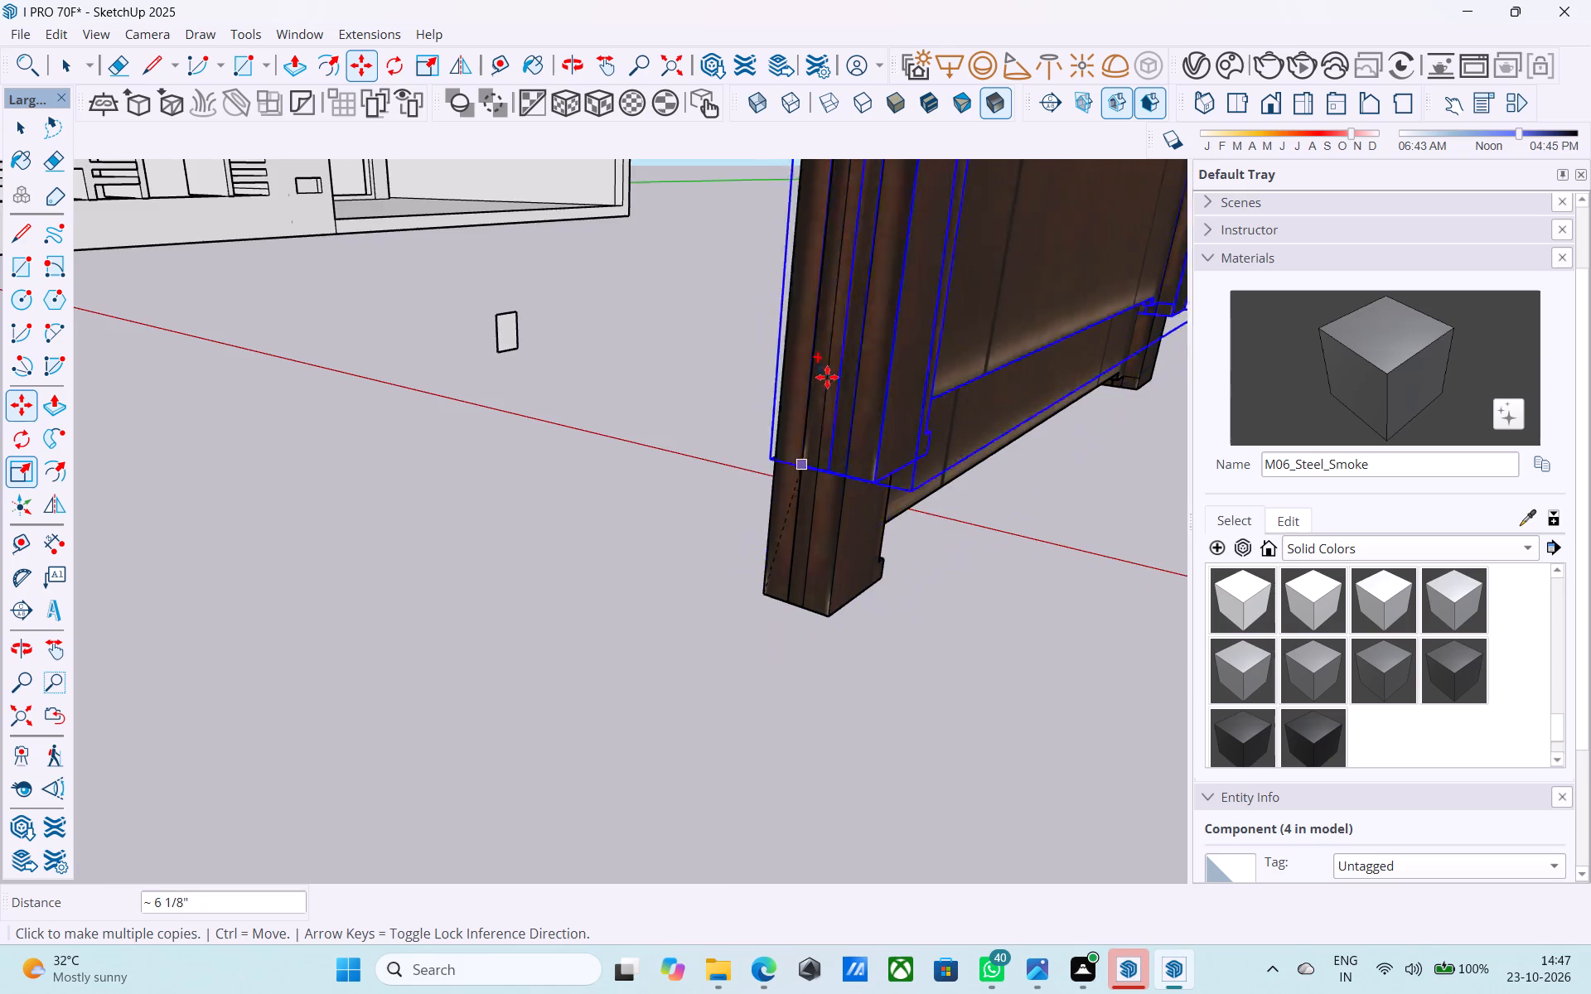
{"action": "scroll", "coordinate": [830, 366], "scroll_direction": "down", "scroll_amount": 3}
{"action": "scroll", "coordinate": [830, 366], "scroll_direction": "up", "scroll_amount": 1}
{"action": "scroll", "coordinate": [830, 366], "scroll_direction": "down", "scroll_amount": 20}
{"action": "scroll", "coordinate": [830, 366], "scroll_direction": "down", "scroll_amount": 2}
{"action": "middle_click_drag", "start_coordinate": [809, 365], "coordinate": [597, 803], "text": "shift"}
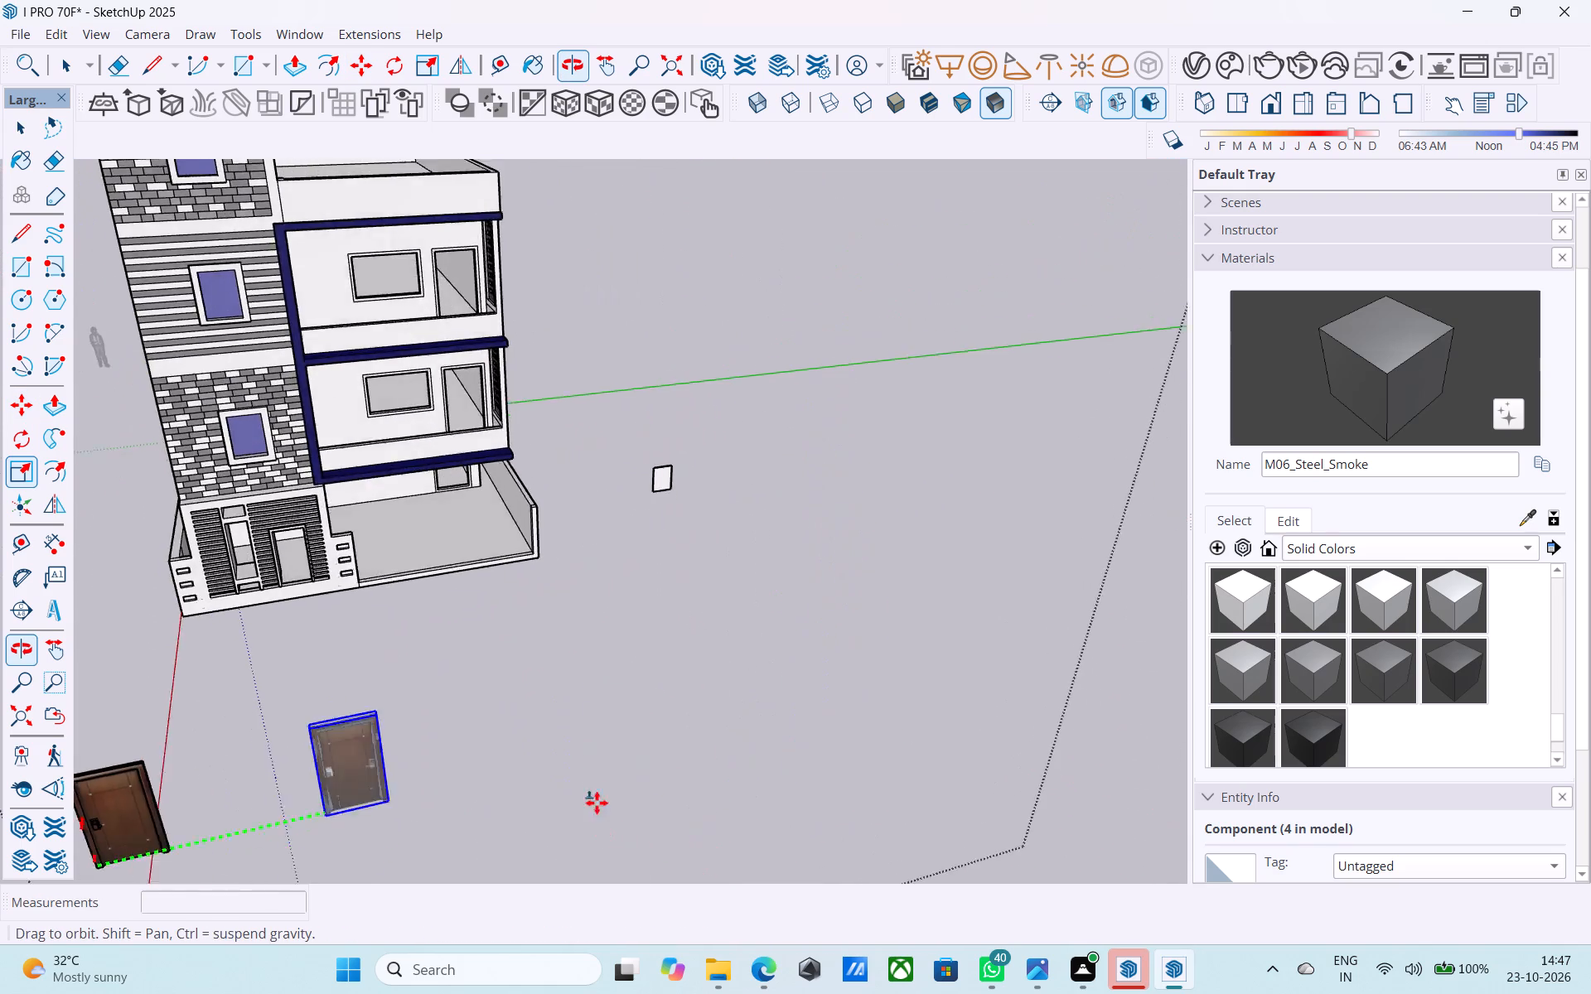
{"action": "middle_click_drag", "start_coordinate": [597, 803], "coordinate": [597, 818], "text": "shift"}
{"action": "scroll", "coordinate": [568, 647], "scroll_direction": "up", "scroll_amount": 12}
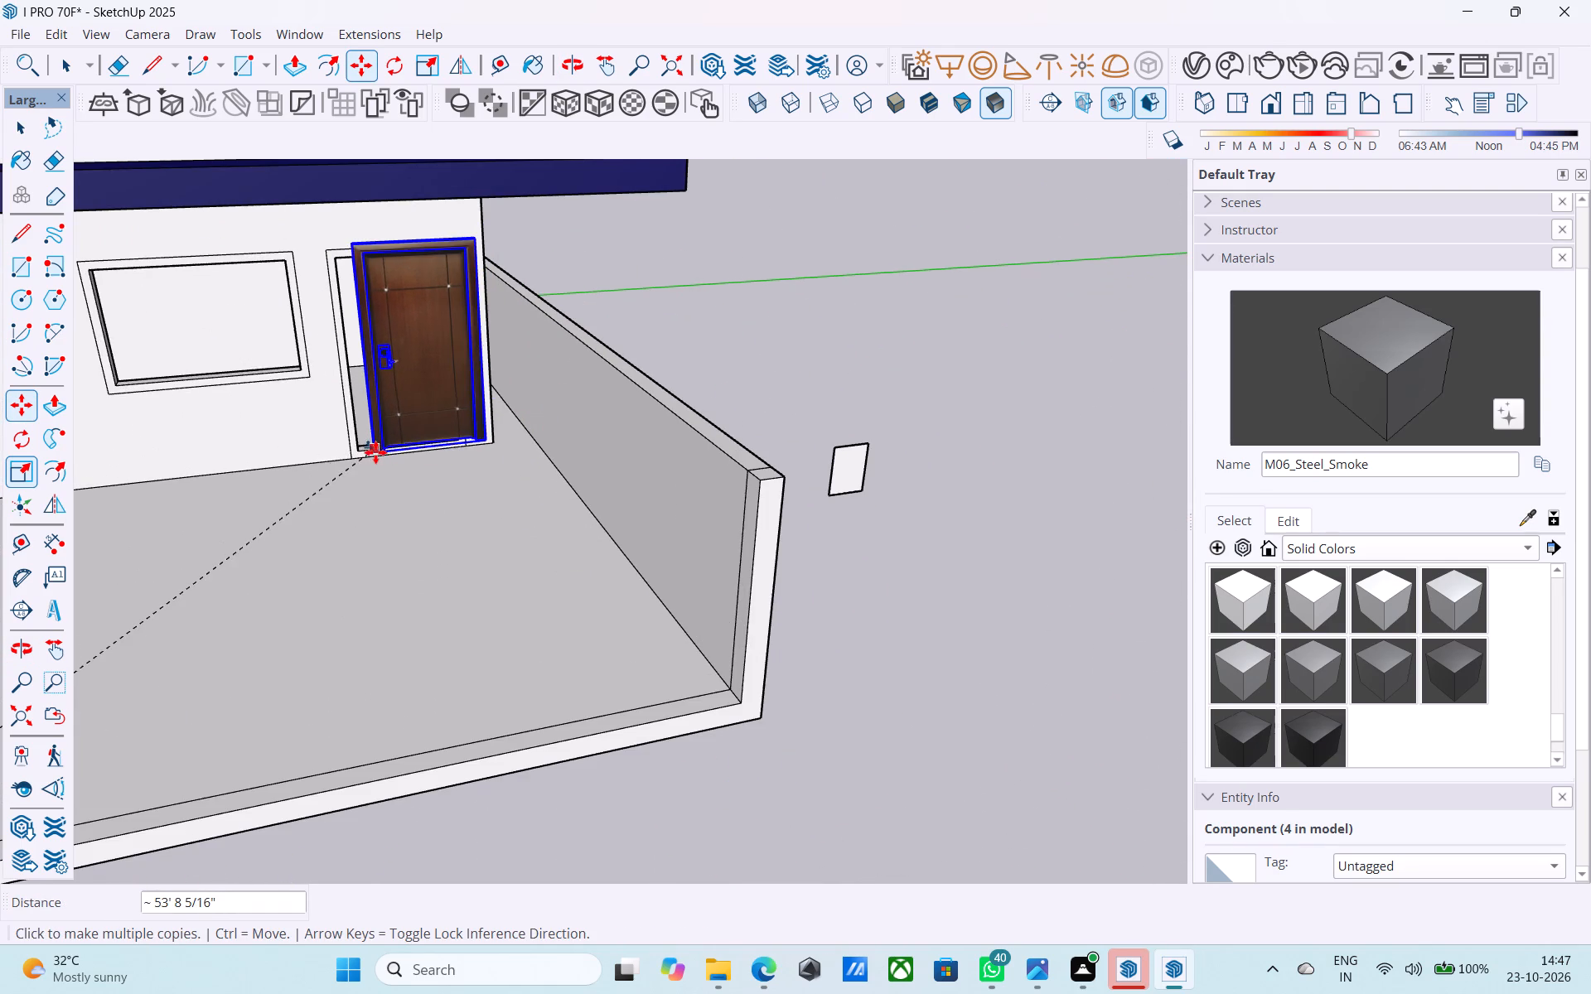
{"action": "middle_click_drag", "start_coordinate": [375, 452], "coordinate": [357, 437]}
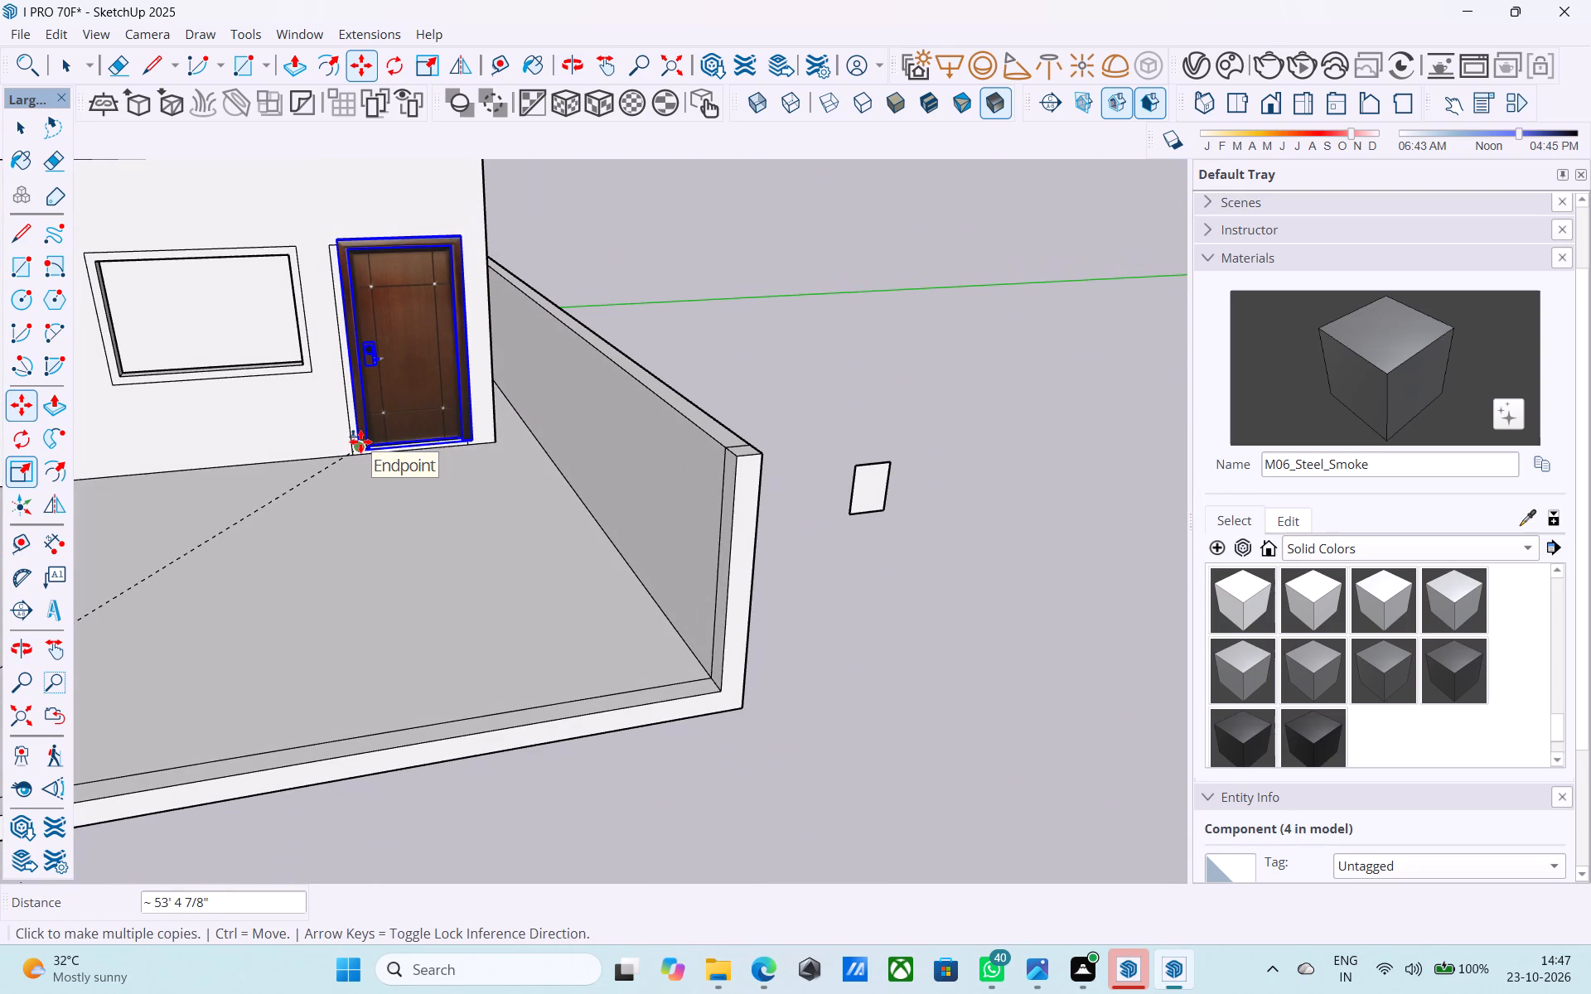
{"action": "middle_click_drag", "start_coordinate": [361, 442], "coordinate": [660, 492]}
{"action": "scroll", "coordinate": [608, 504], "scroll_direction": "up", "scroll_amount": 4}
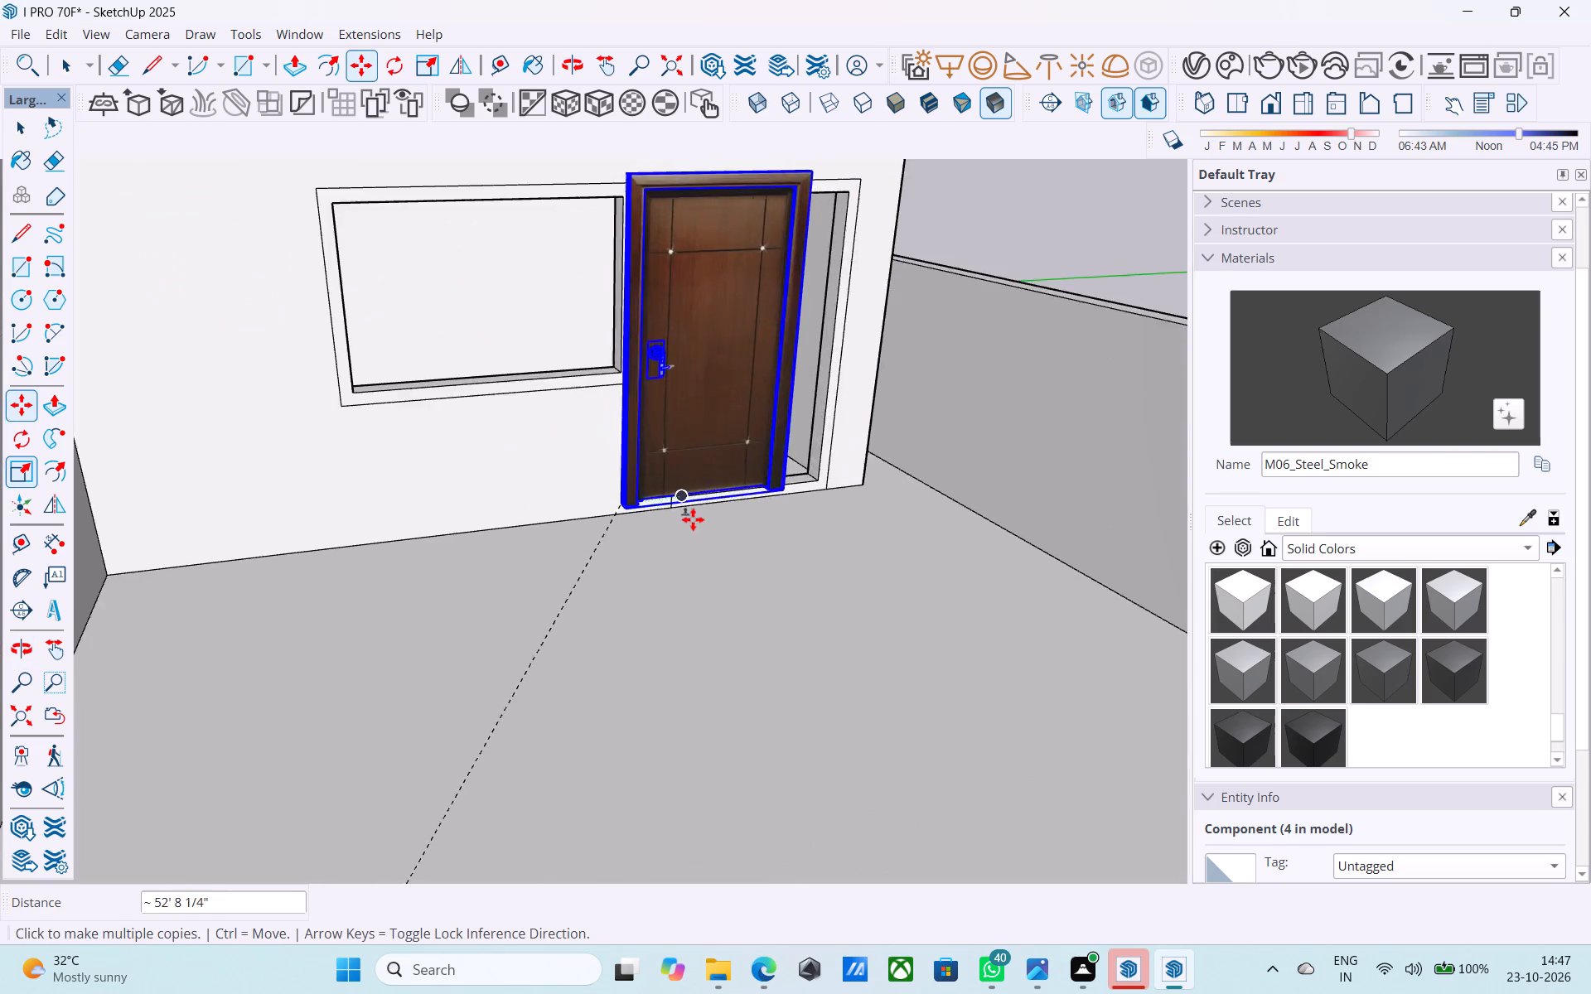
{"action": "scroll", "coordinate": [693, 519], "scroll_direction": "up", "scroll_amount": 11}
{"action": "left_click", "coordinate": [588, 490]}
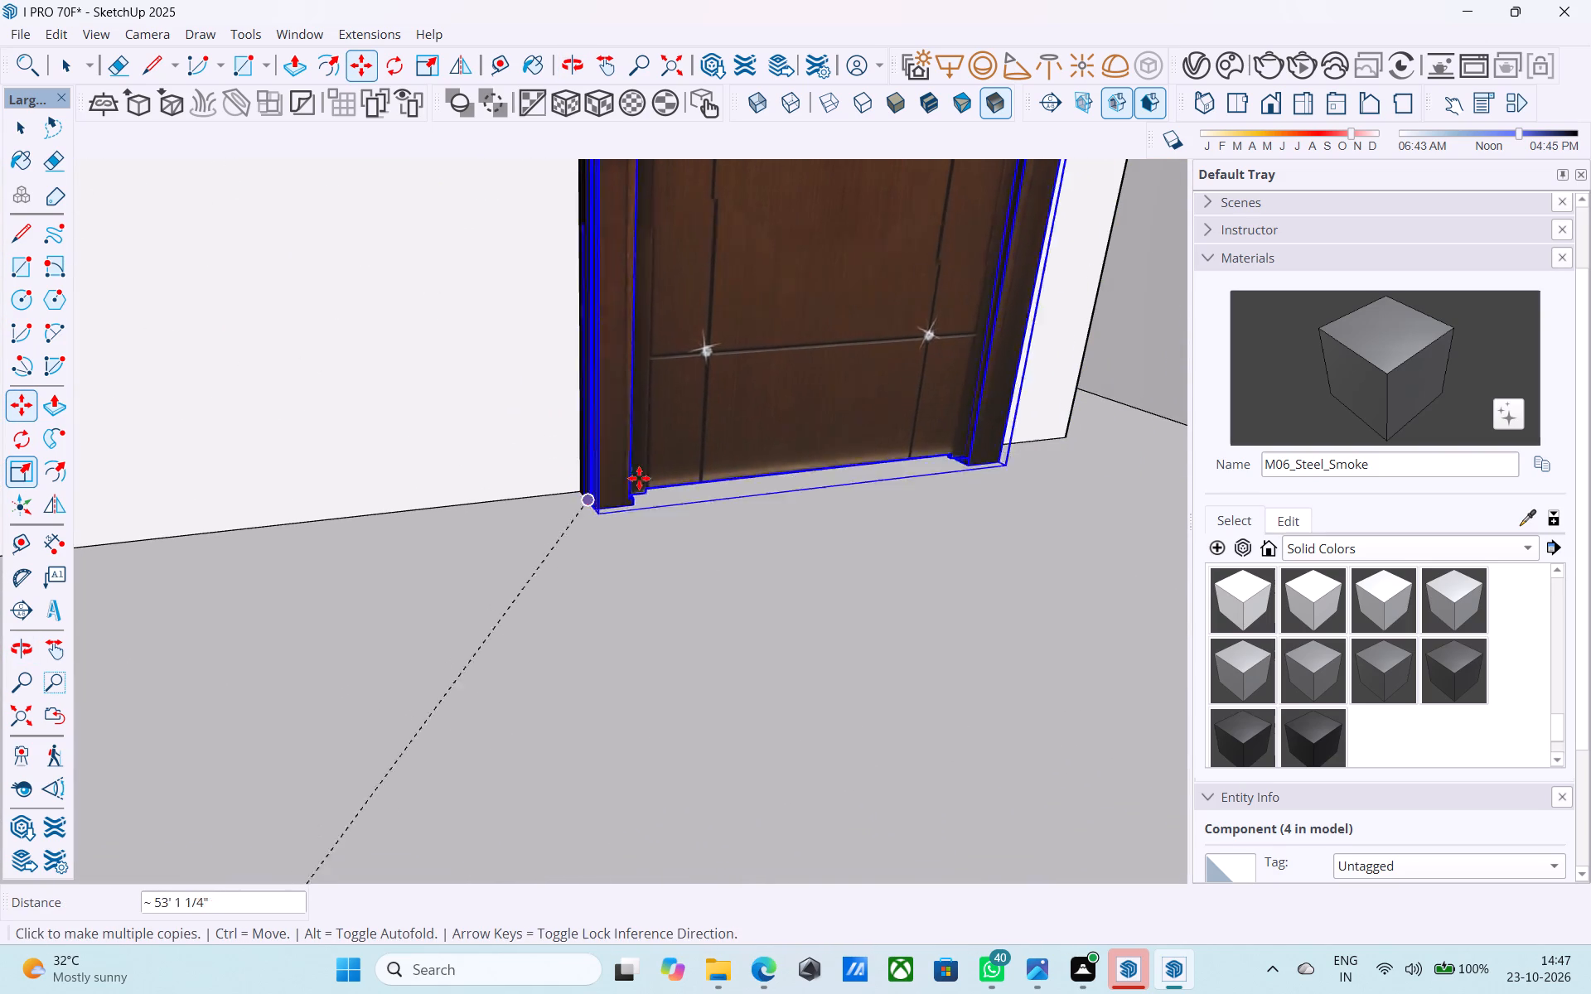
Place another copy of the door at the base corner of the first-floor front balcony's door opening.
{"action": "scroll", "coordinate": [880, 405], "scroll_direction": "down", "scroll_amount": 12}
{"action": "middle_click_drag", "start_coordinate": [824, 455], "coordinate": [694, 578]}
{"action": "scroll", "coordinate": [689, 552], "scroll_direction": "down", "scroll_amount": 15}
{"action": "middle_click_drag", "start_coordinate": [762, 417], "coordinate": [714, 567], "text": "shift"}
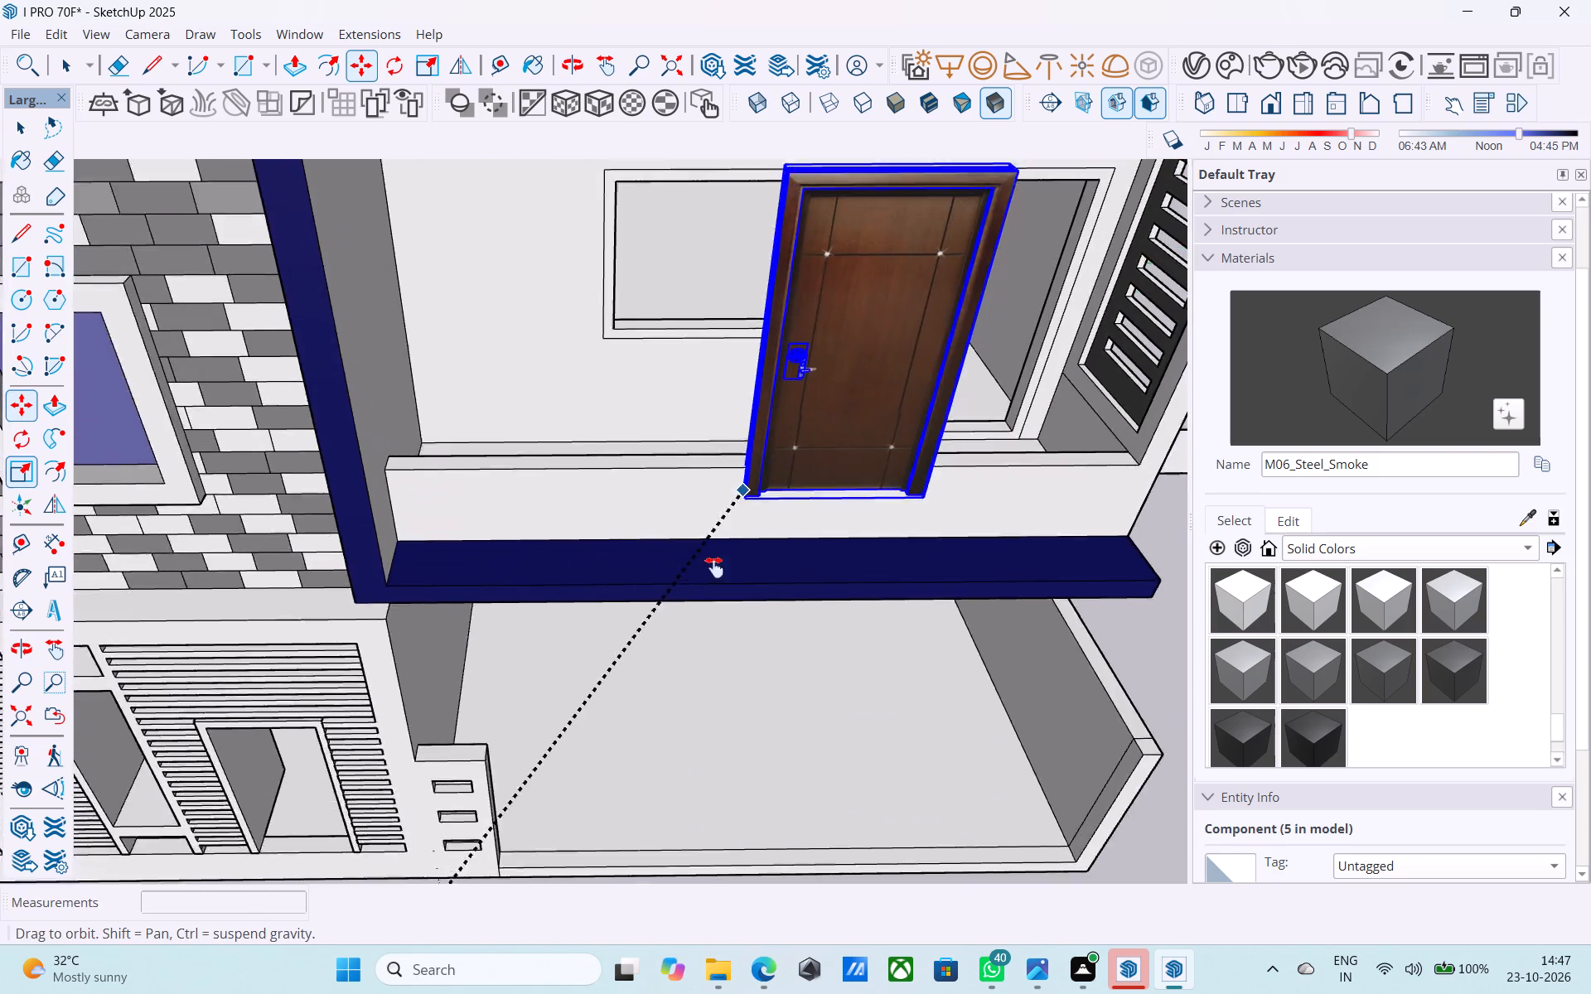
{"action": "middle_click_drag", "start_coordinate": [714, 567], "coordinate": [651, 651], "text": "shift"}
{"action": "scroll", "coordinate": [743, 610], "scroll_direction": "up", "scroll_amount": 13}
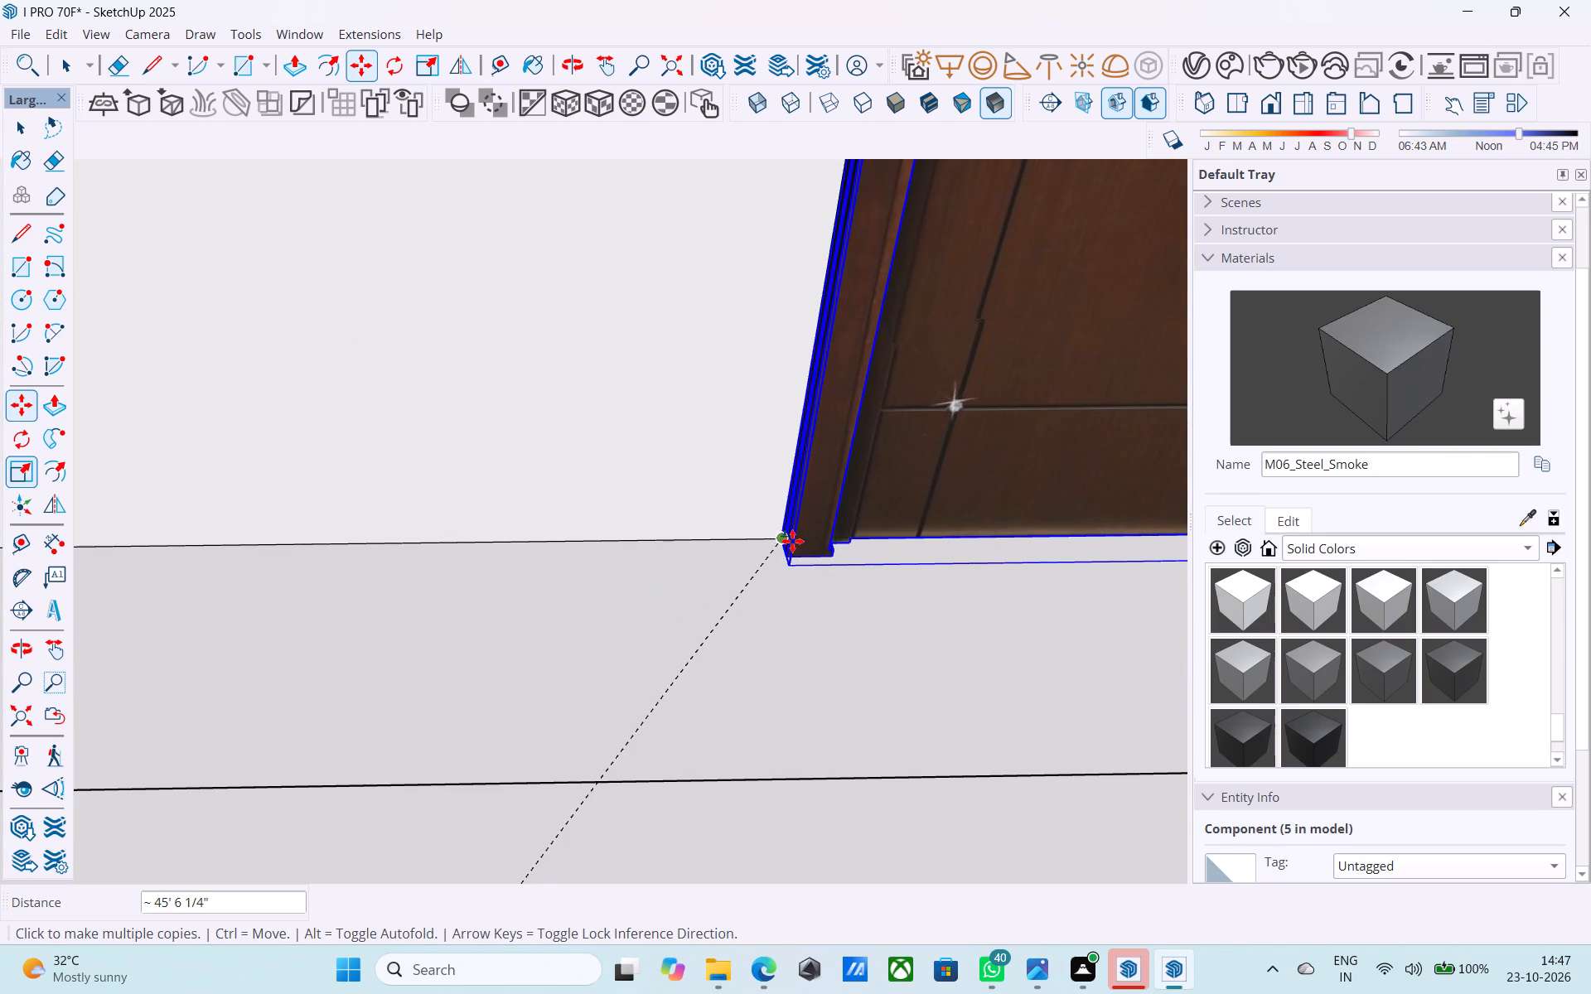
{"action": "left_click", "coordinate": [792, 541]}
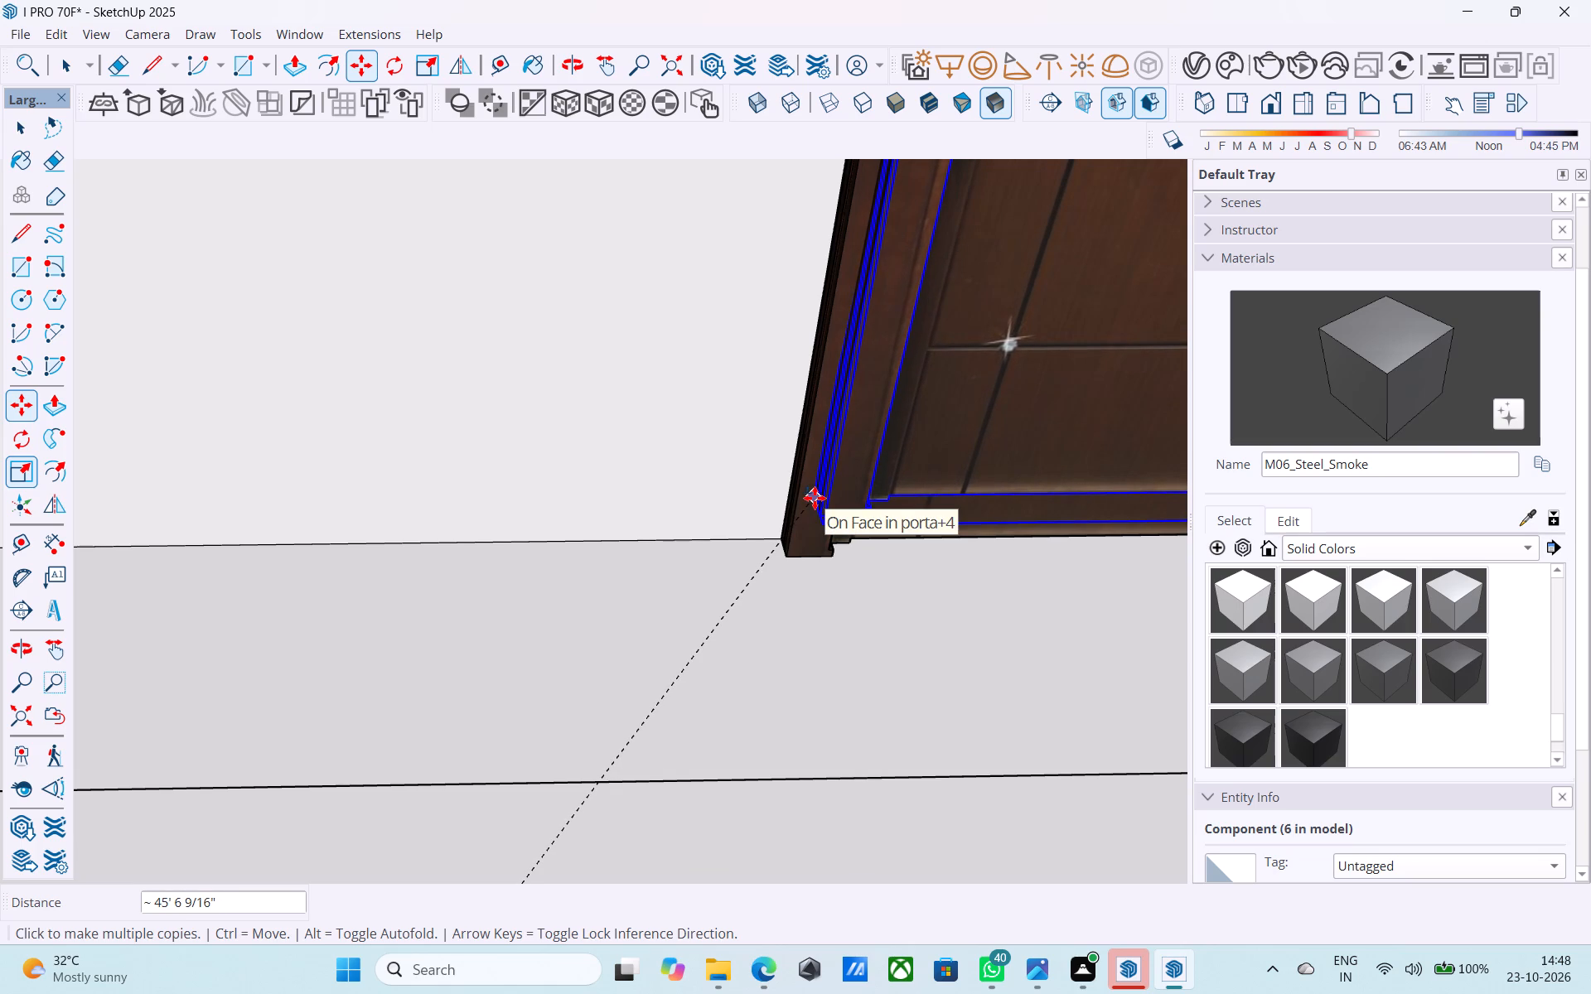
Place a further copy of the wooden door at the base corner of the second-floor front balcony's door opening.
{"action": "scroll", "coordinate": [815, 501], "scroll_direction": "down", "scroll_amount": 17}
{"action": "middle_click_drag", "start_coordinate": [819, 509], "coordinate": [804, 573]}
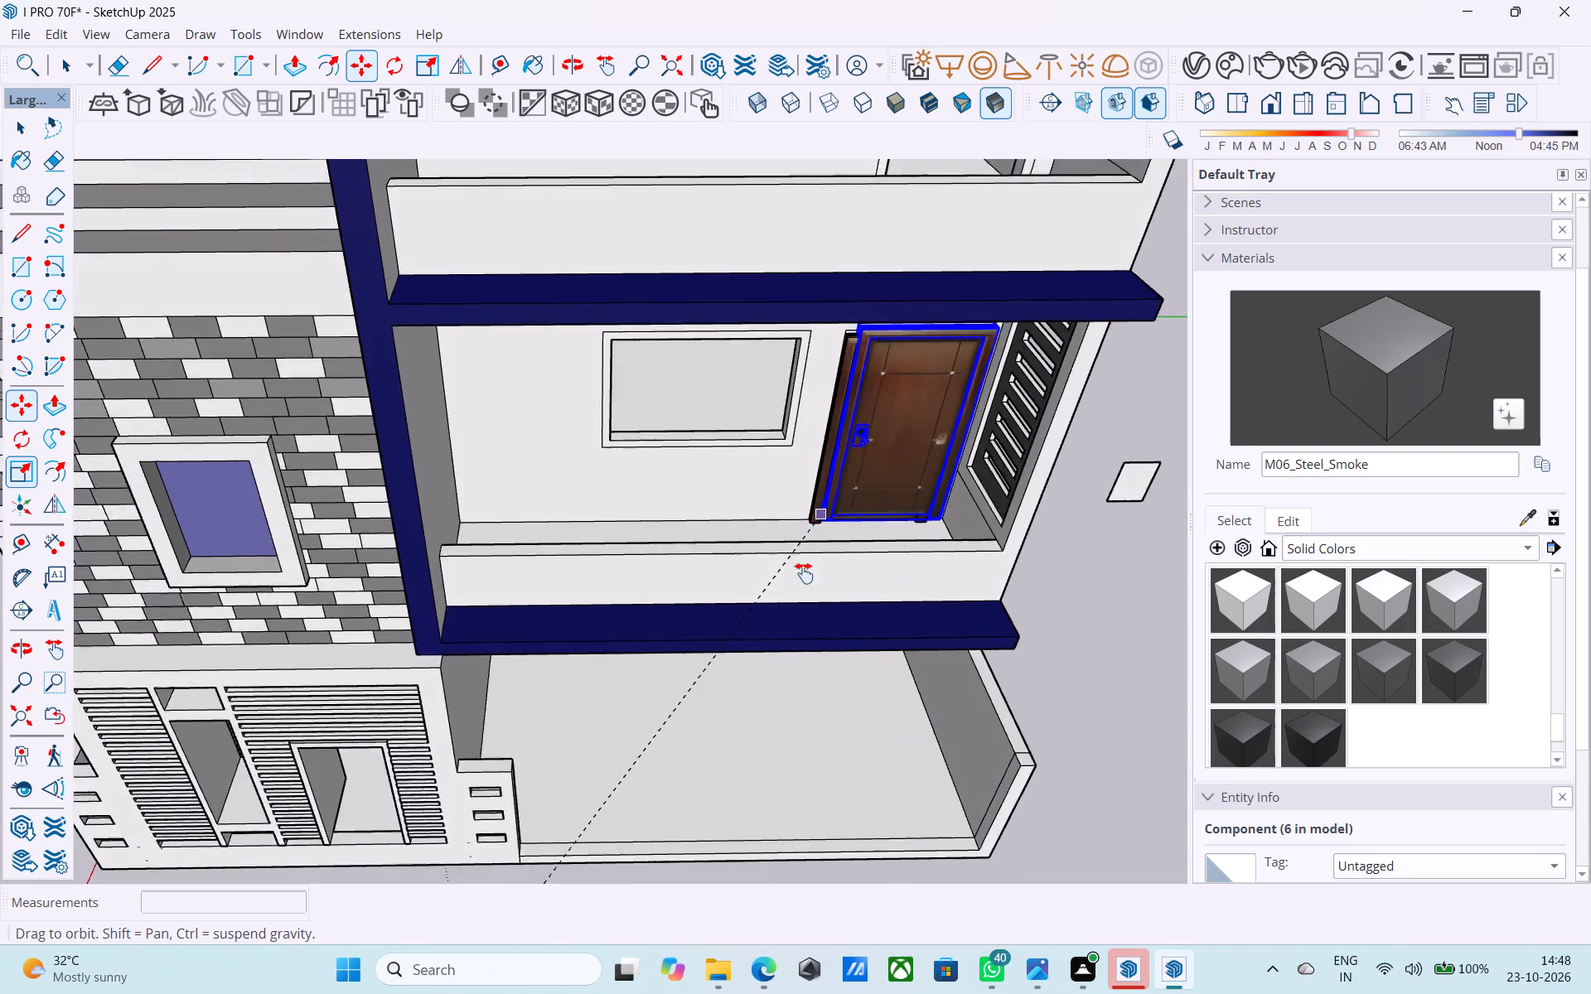
{"action": "middle_click_drag", "start_coordinate": [804, 573], "coordinate": [718, 936]}
{"action": "middle_click", "coordinate": [710, 836]}
{"action": "scroll", "coordinate": [743, 809], "scroll_direction": "up", "scroll_amount": 10}
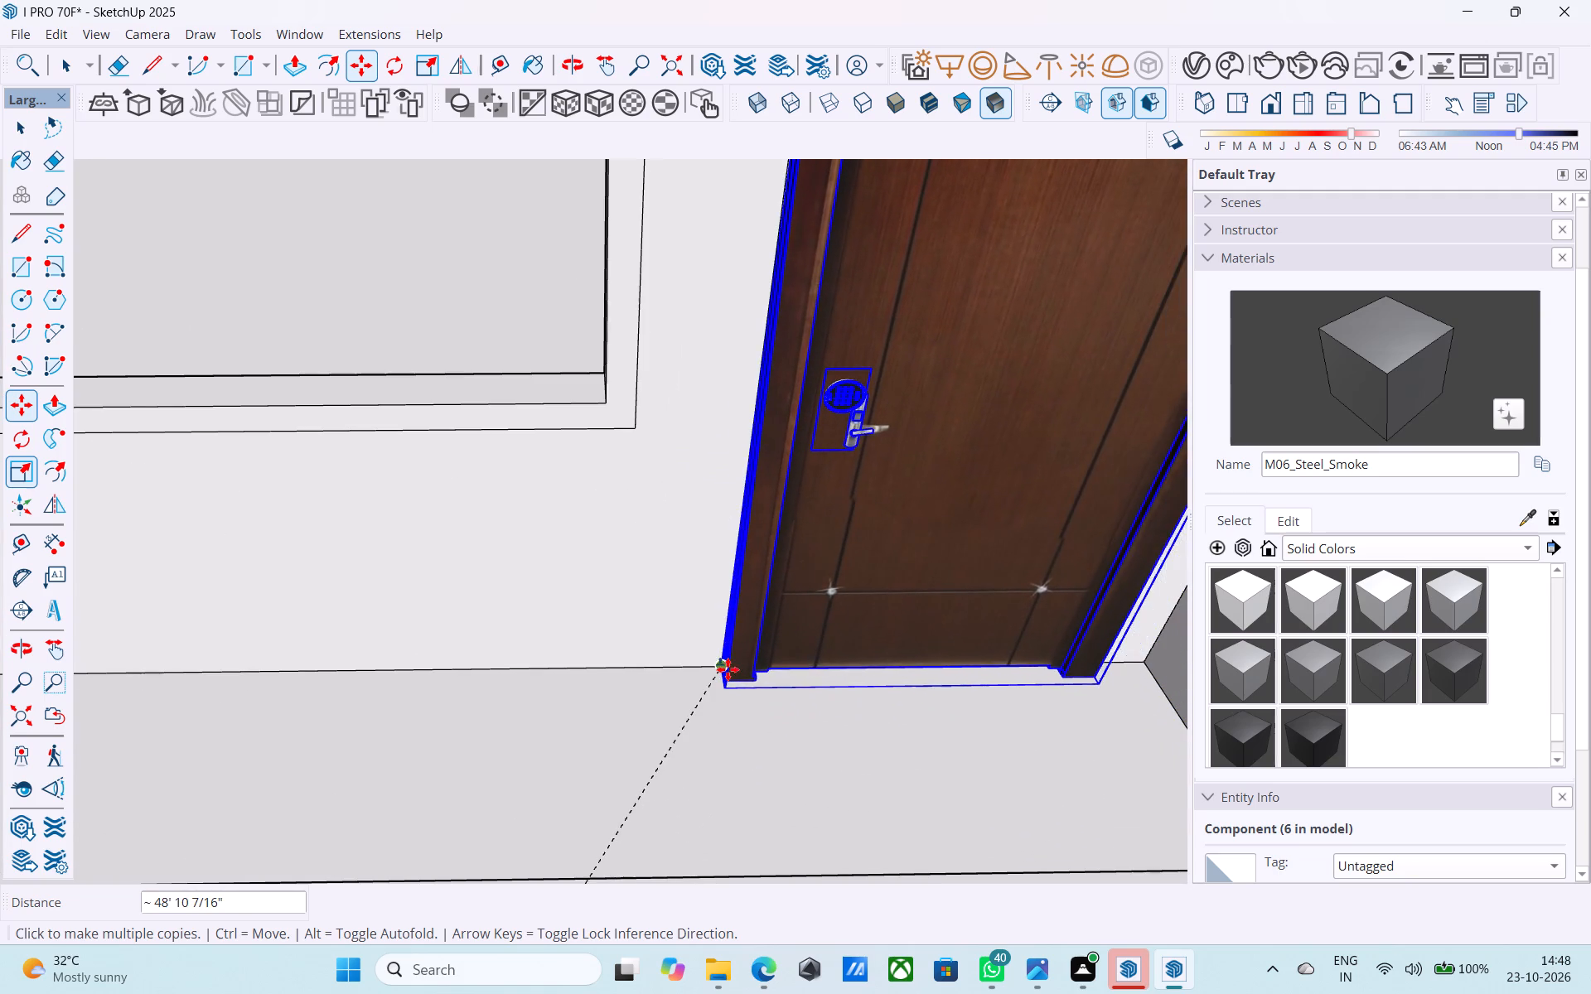
{"action": "left_click", "coordinate": [727, 668]}
{"action": "scroll", "coordinate": [694, 554], "scroll_direction": "down", "scroll_amount": 5}
{"action": "scroll", "coordinate": [694, 554], "scroll_direction": "up", "scroll_amount": 1}
{"action": "scroll", "coordinate": [694, 554], "scroll_direction": "down", "scroll_amount": 8}
{"action": "scroll", "coordinate": [760, 654], "scroll_direction": "down", "scroll_amount": 5}
{"action": "middle_click_drag", "start_coordinate": [760, 721], "coordinate": [728, 539]}
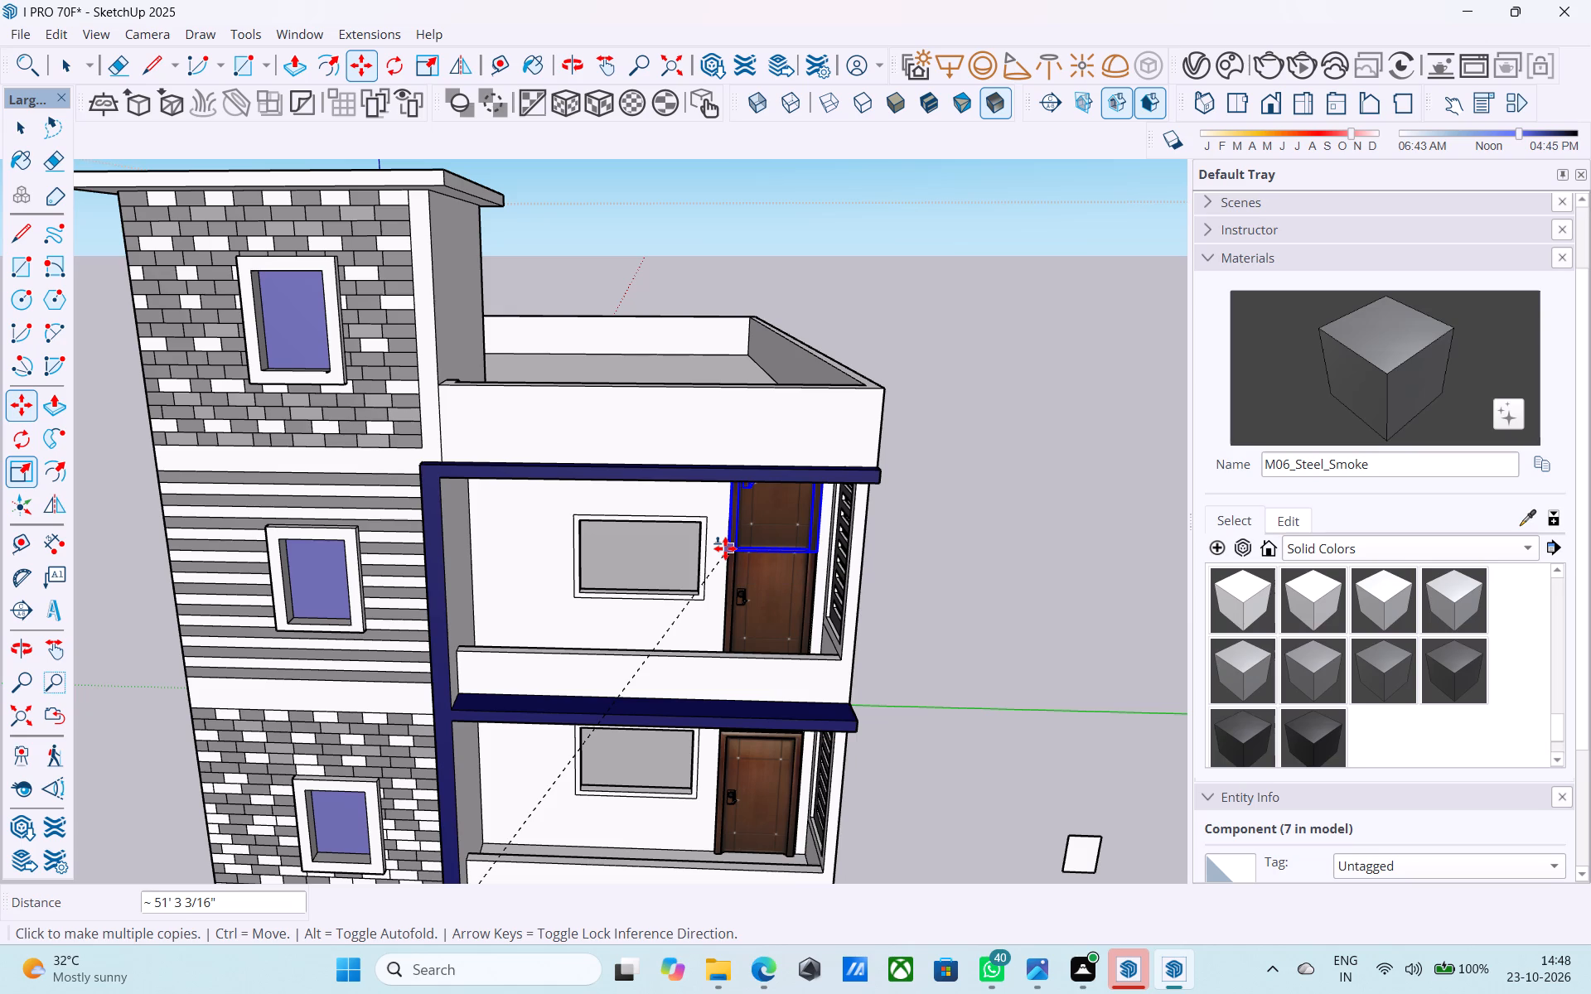
{"action": "scroll", "coordinate": [725, 548], "scroll_direction": "down", "scroll_amount": 4}
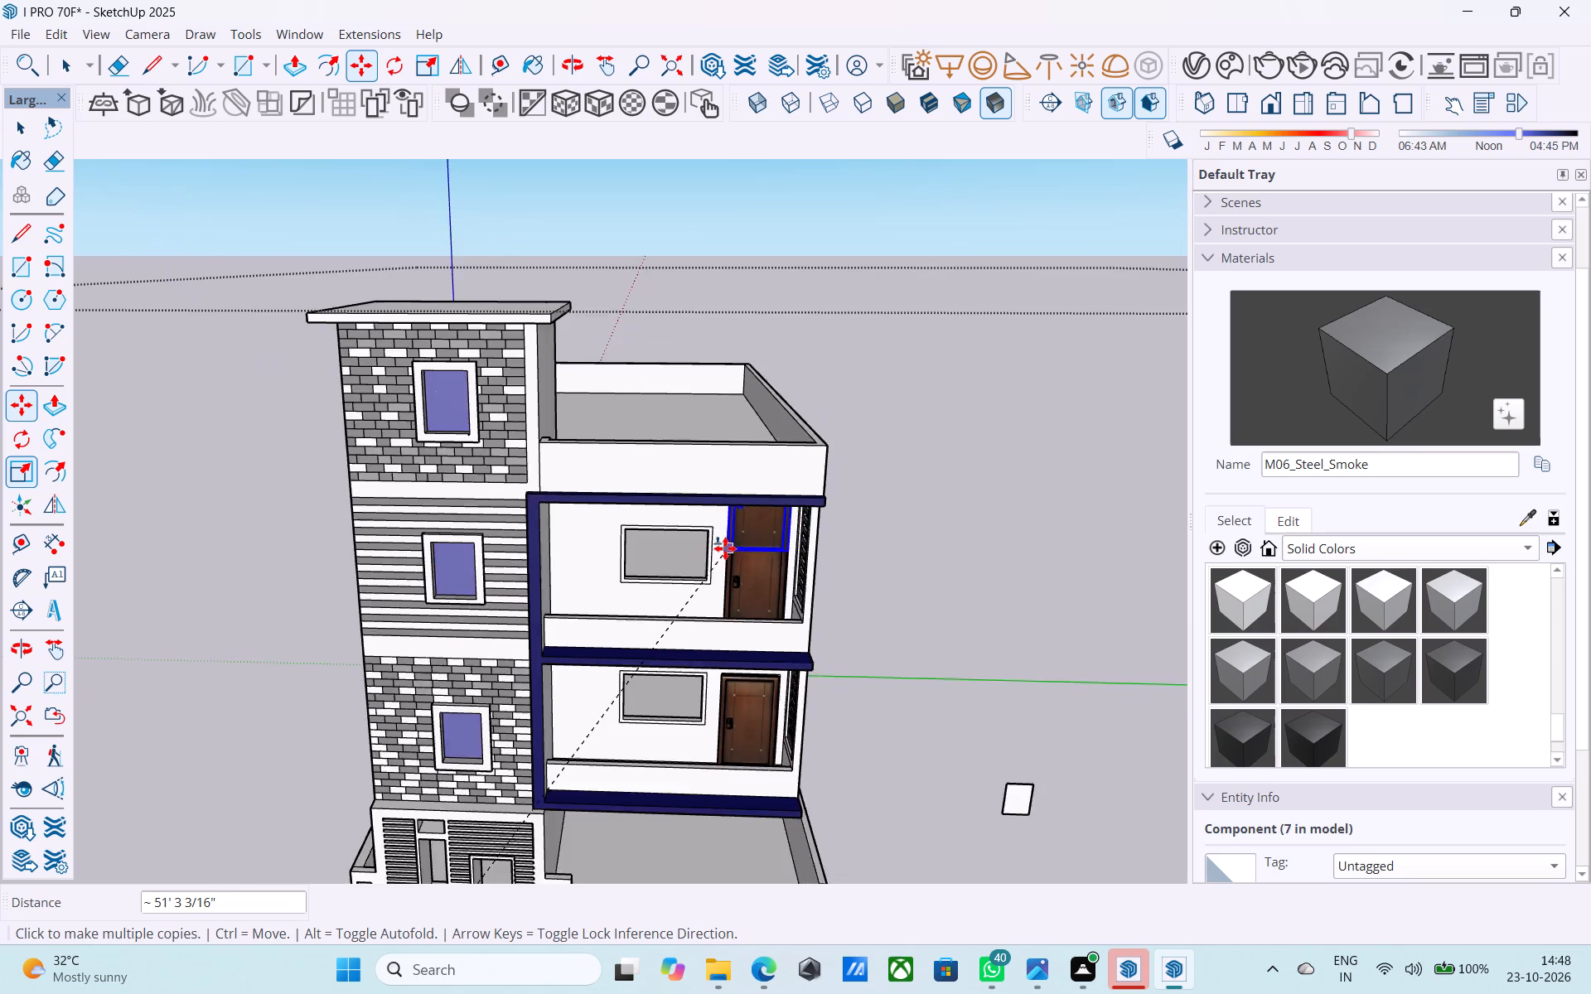
{"action": "scroll", "coordinate": [725, 548], "scroll_direction": "down", "scroll_amount": 7}
{"action": "middle_click_drag", "start_coordinate": [718, 551], "coordinate": [677, 446]}
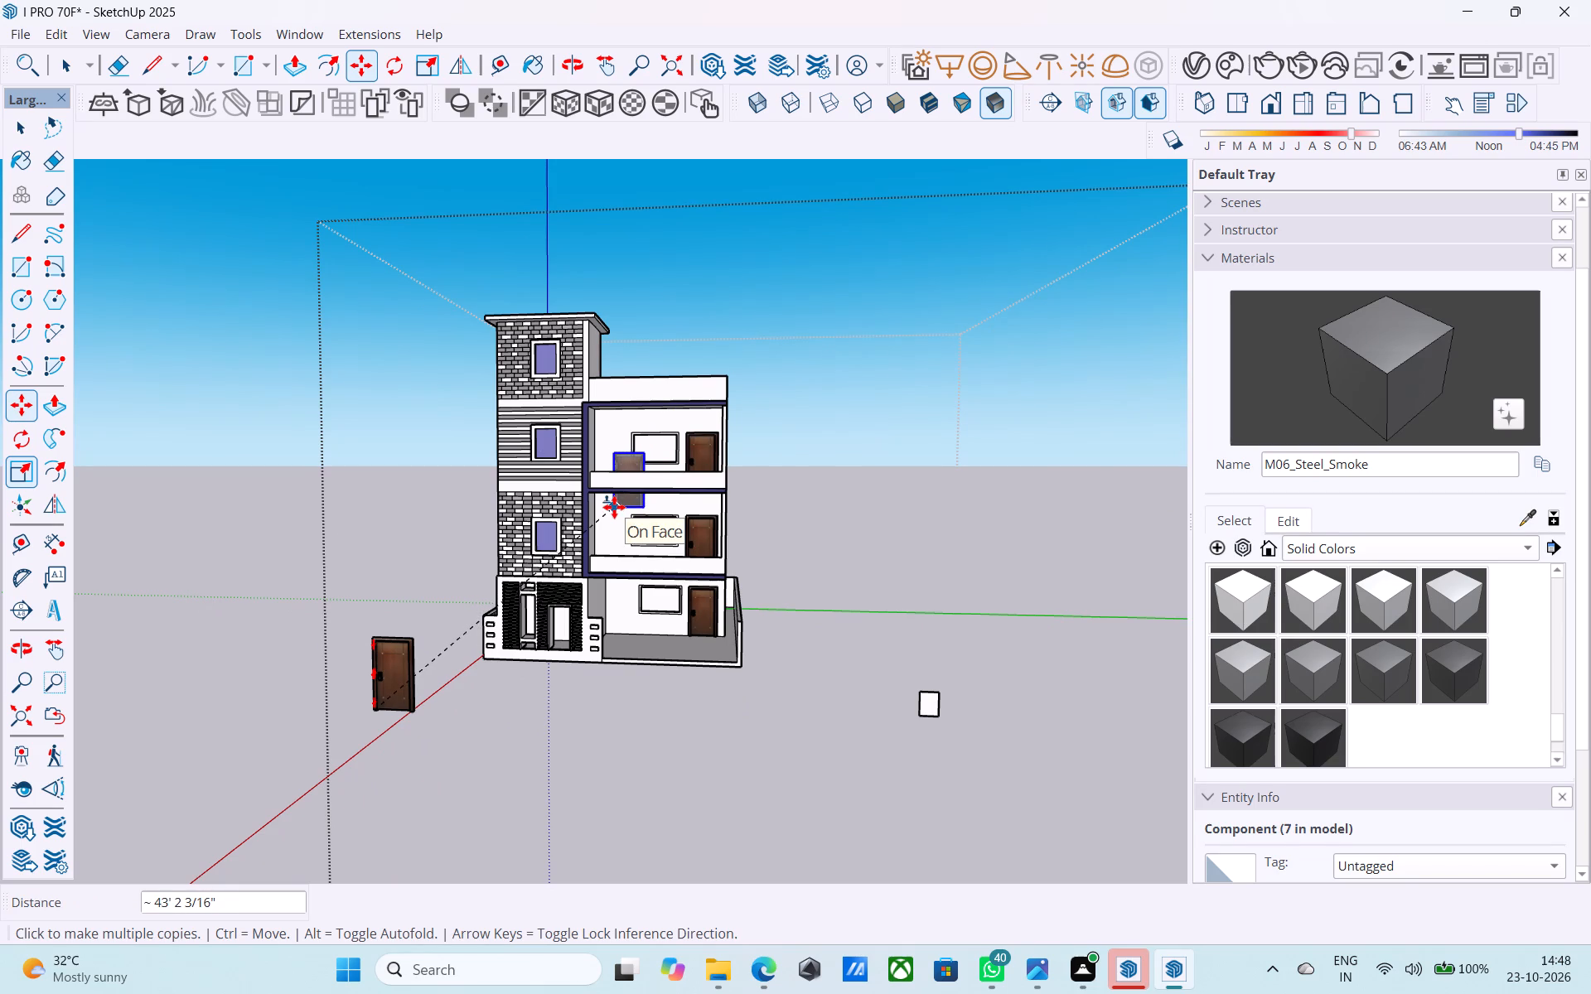
{"action": "middle_click_drag", "start_coordinate": [614, 507], "coordinate": [632, 556]}
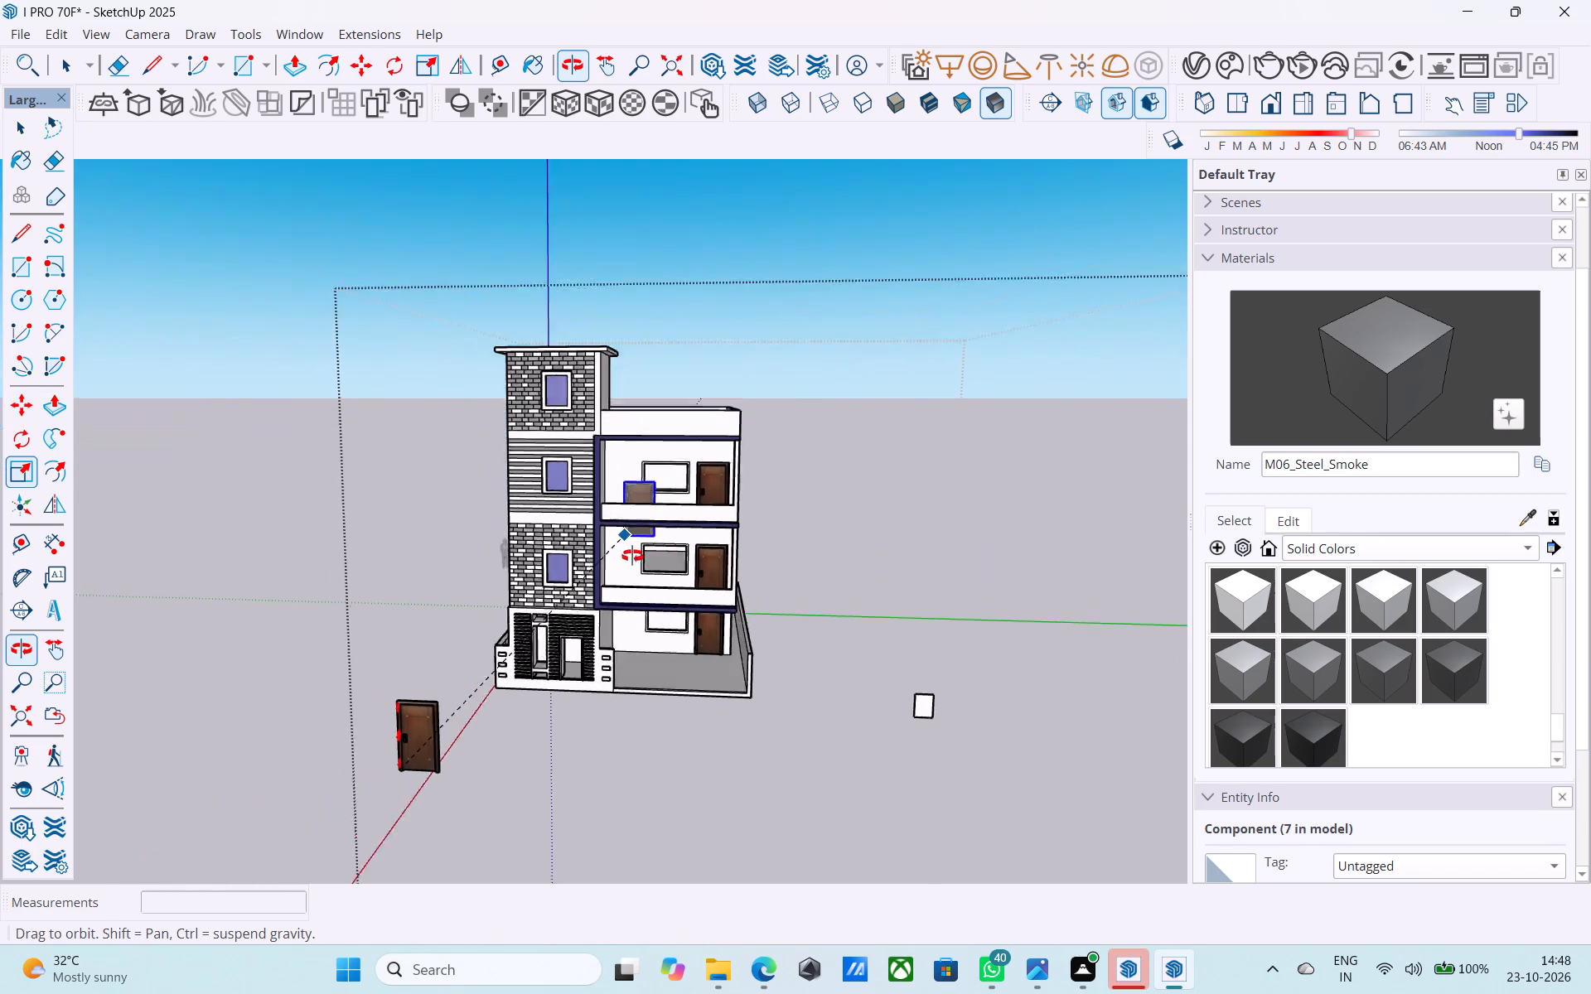
{"action": "middle_click_drag", "start_coordinate": [632, 556], "coordinate": [642, 575]}
{"action": "scroll", "coordinate": [652, 483], "scroll_direction": "up", "scroll_amount": 11}
{"action": "key", "text": "space"}
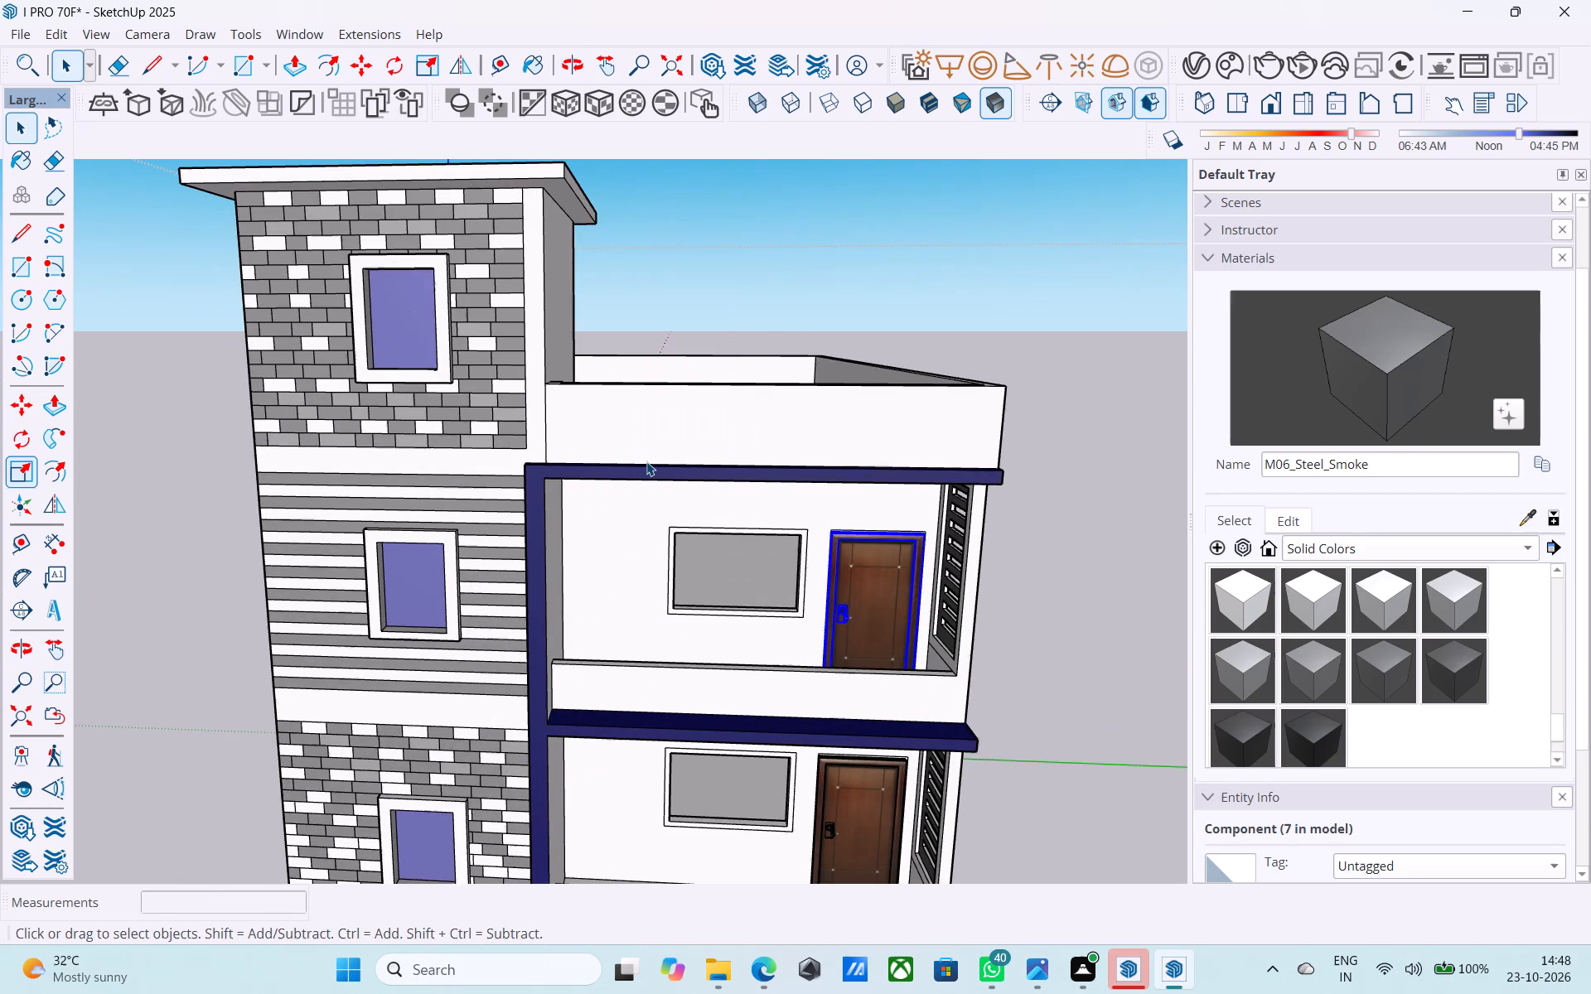
Copy the vertical edge at the tower end of the terrace parapet's front face to its outer corner, dividing the span into 3 equal parts.
{"action": "middle_click_drag", "start_coordinate": [646, 461], "coordinate": [628, 545], "text": "shift"}
{"action": "left_click", "coordinate": [677, 470]}
{"action": "scroll", "coordinate": [680, 469], "scroll_direction": "up", "scroll_amount": 1}
{"action": "middle_click_drag", "start_coordinate": [678, 466], "coordinate": [643, 532], "text": "shift"}
{"action": "middle_click_drag", "start_coordinate": [641, 532], "coordinate": [617, 516]}
{"action": "key", "text": "r"}
{"action": "key", "text": "space"}
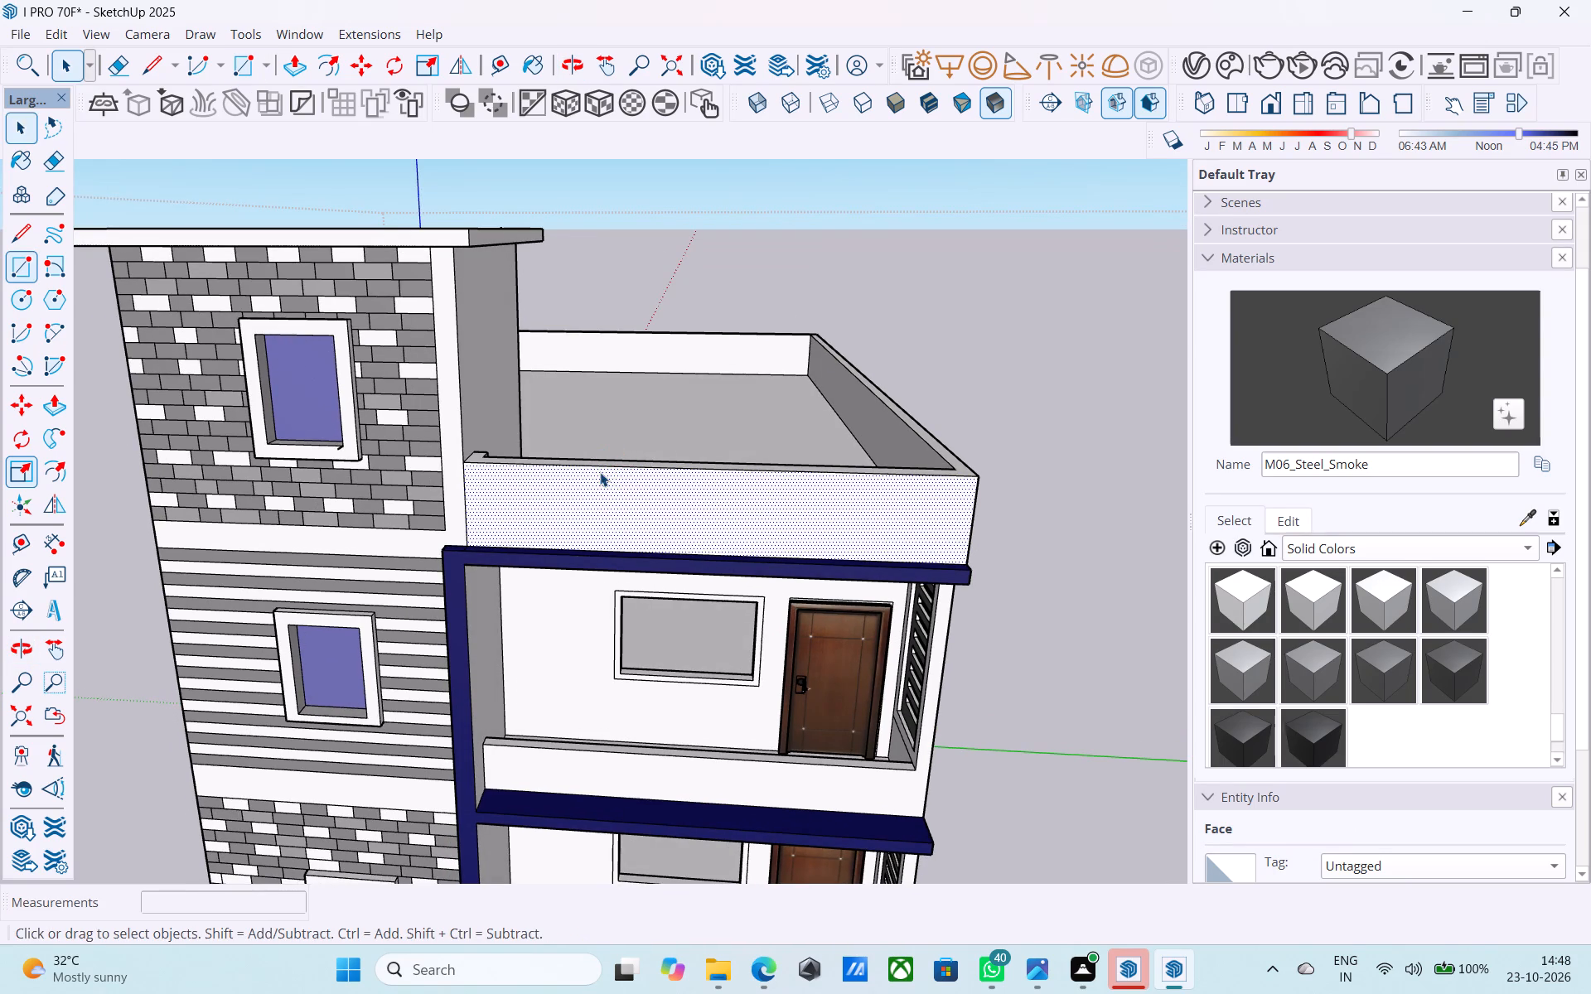
{"action": "left_click", "coordinate": [466, 495]}
{"action": "key", "text": "m"}
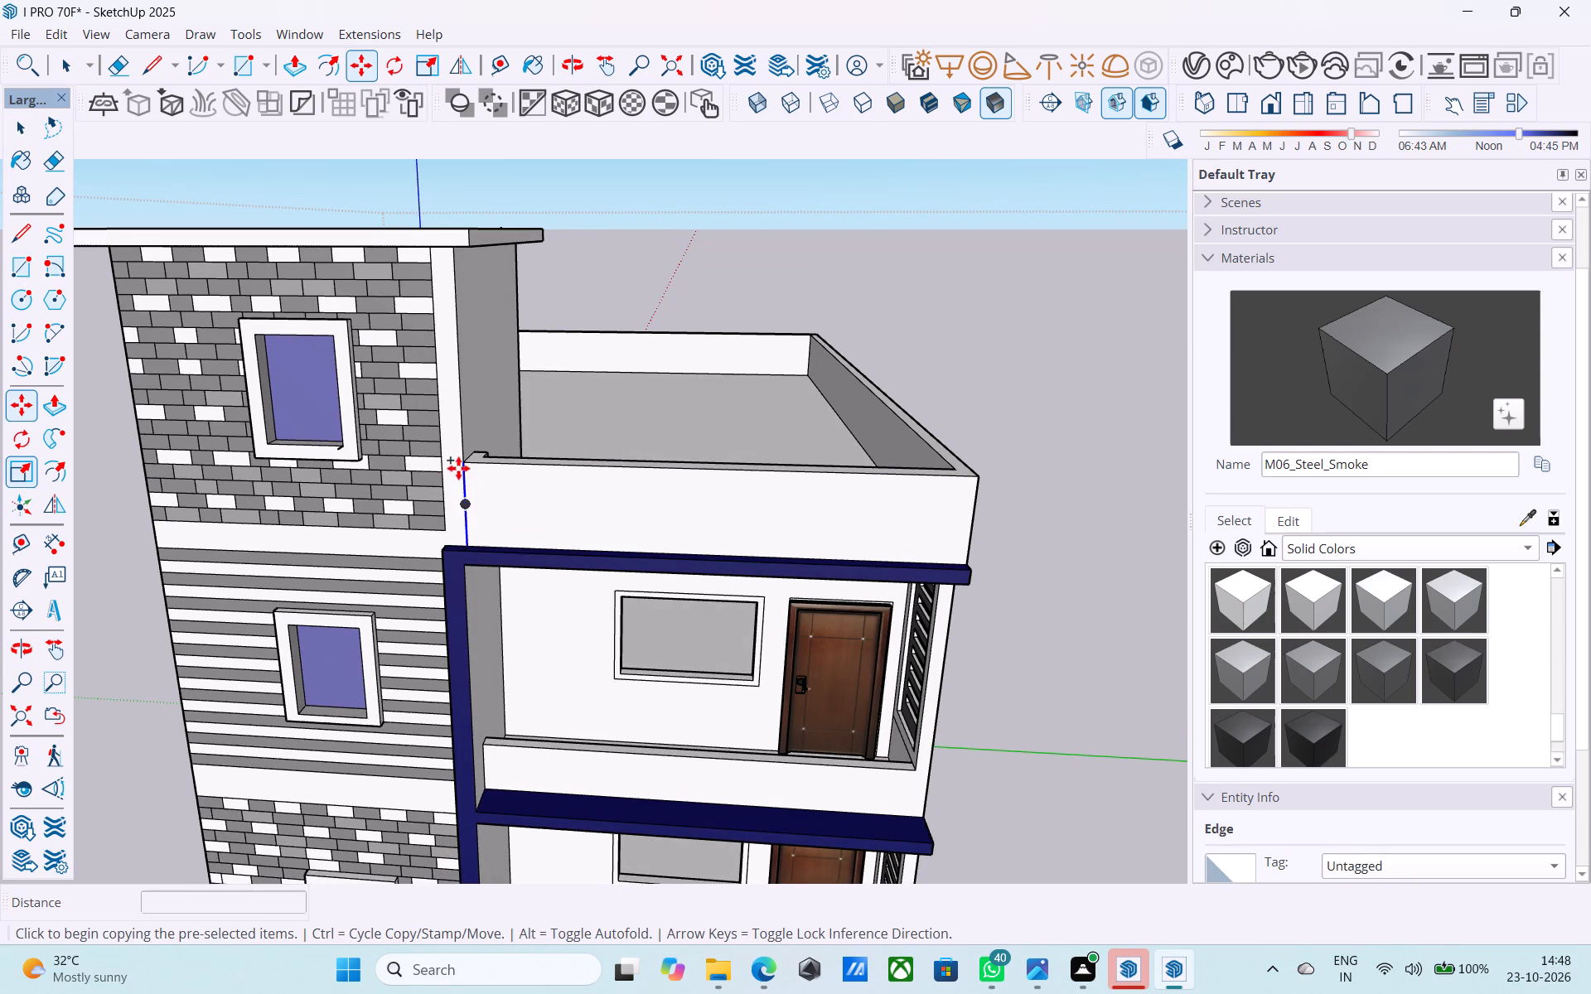
{"action": "left_click", "coordinate": [462, 467]}
{"action": "left_click", "coordinate": [984, 477]}
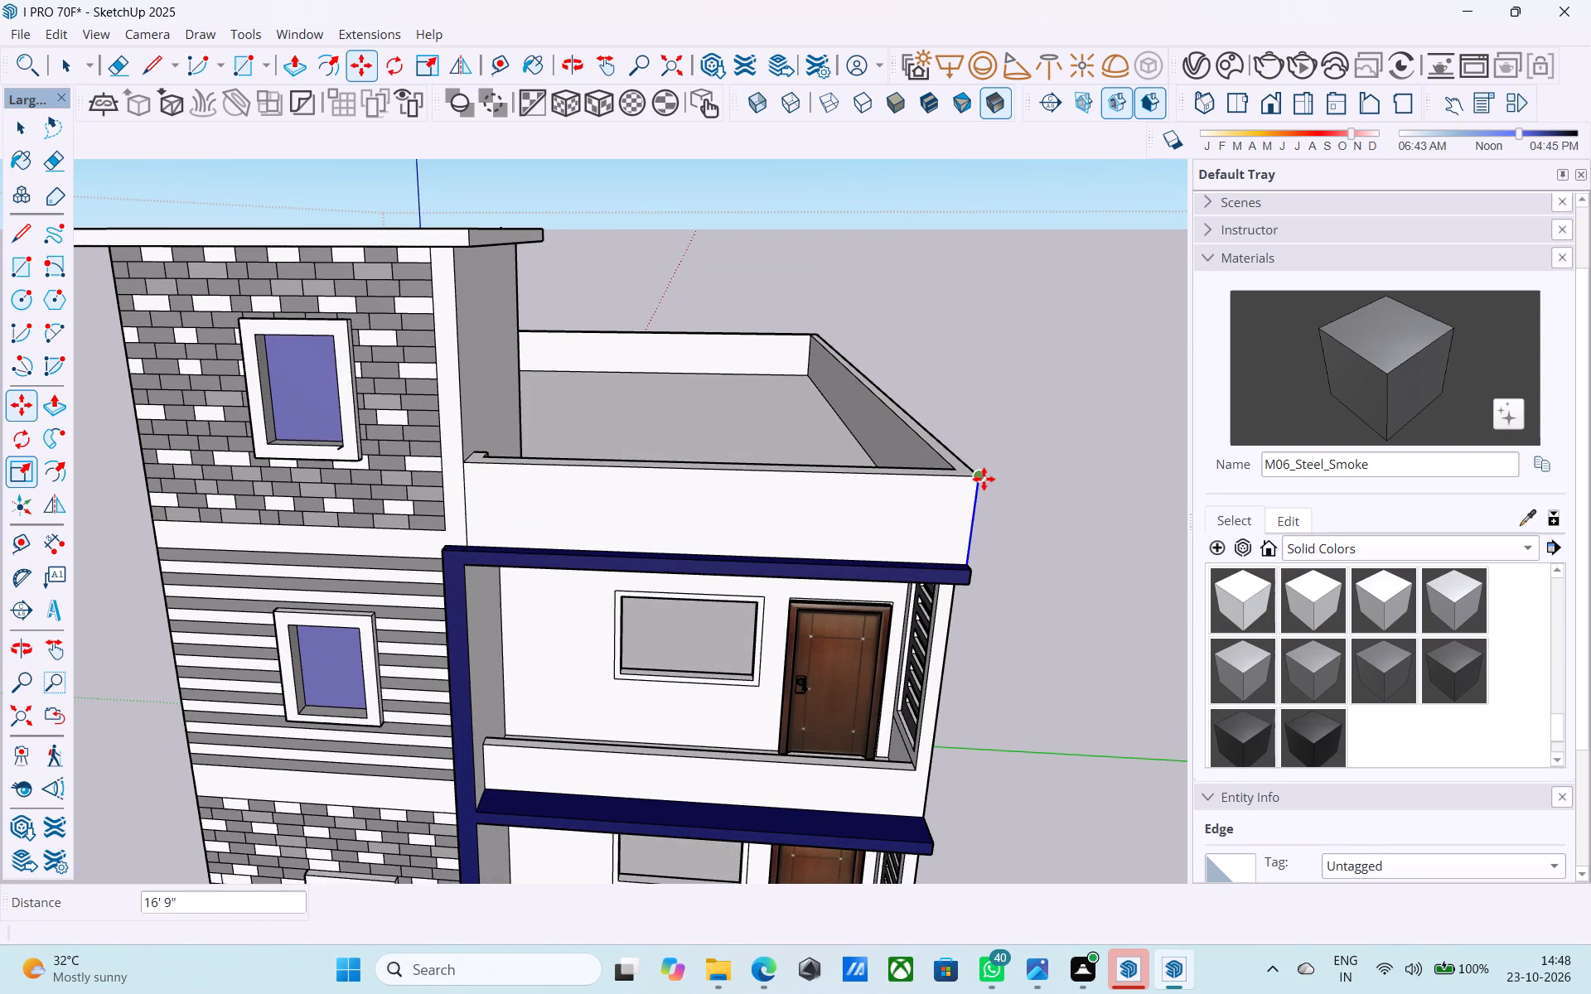
{"action": "type", "text": "/3"}
{"action": "key", "text": "Return"}
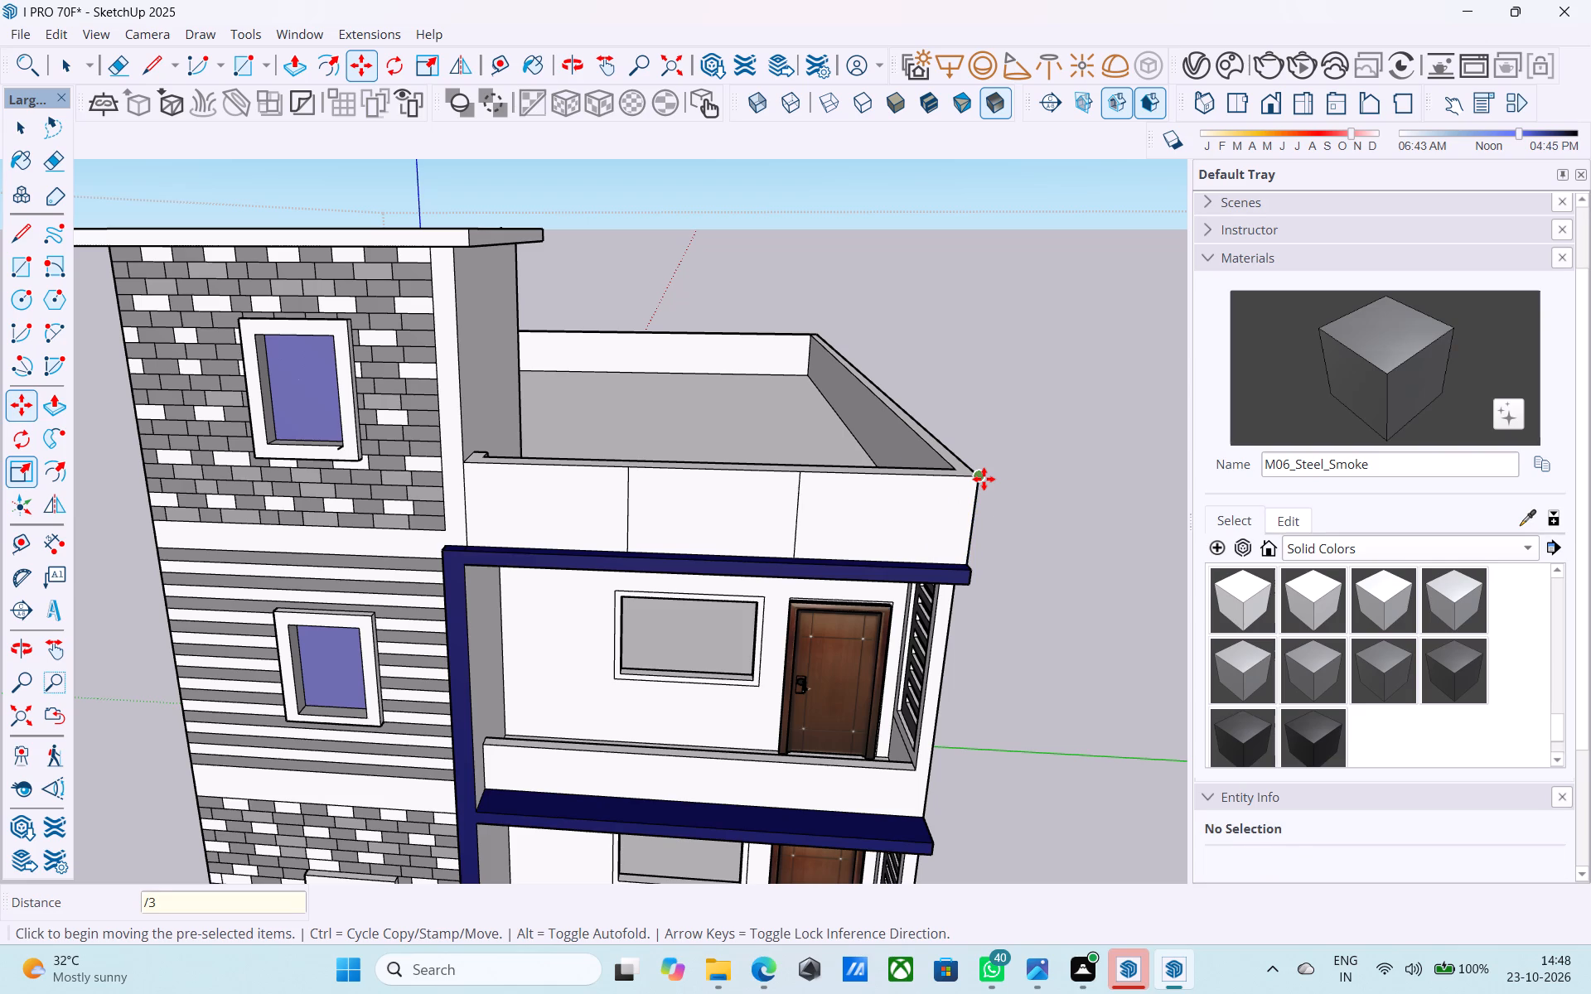
Draw a horizontal line 16' 9" long at mid-height across the terrace parapet's front face.
{"action": "key", "text": "l"}
{"action": "left_click", "coordinate": [546, 465]}
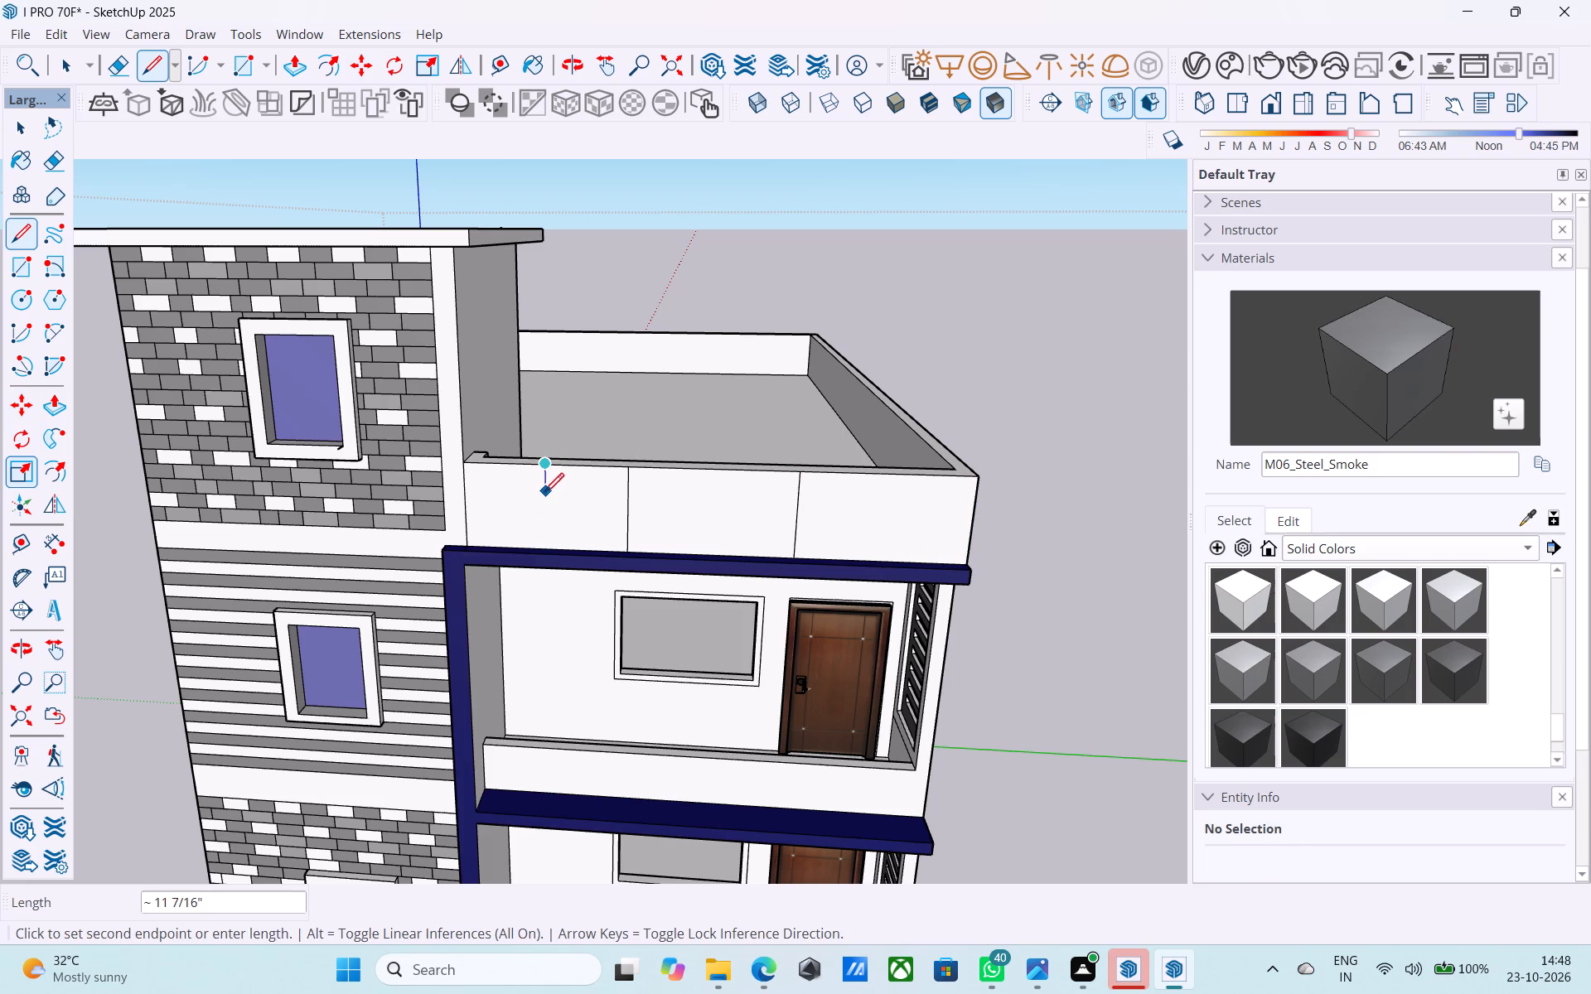
{"action": "key", "text": "space"}
{"action": "type", "text": "l"}
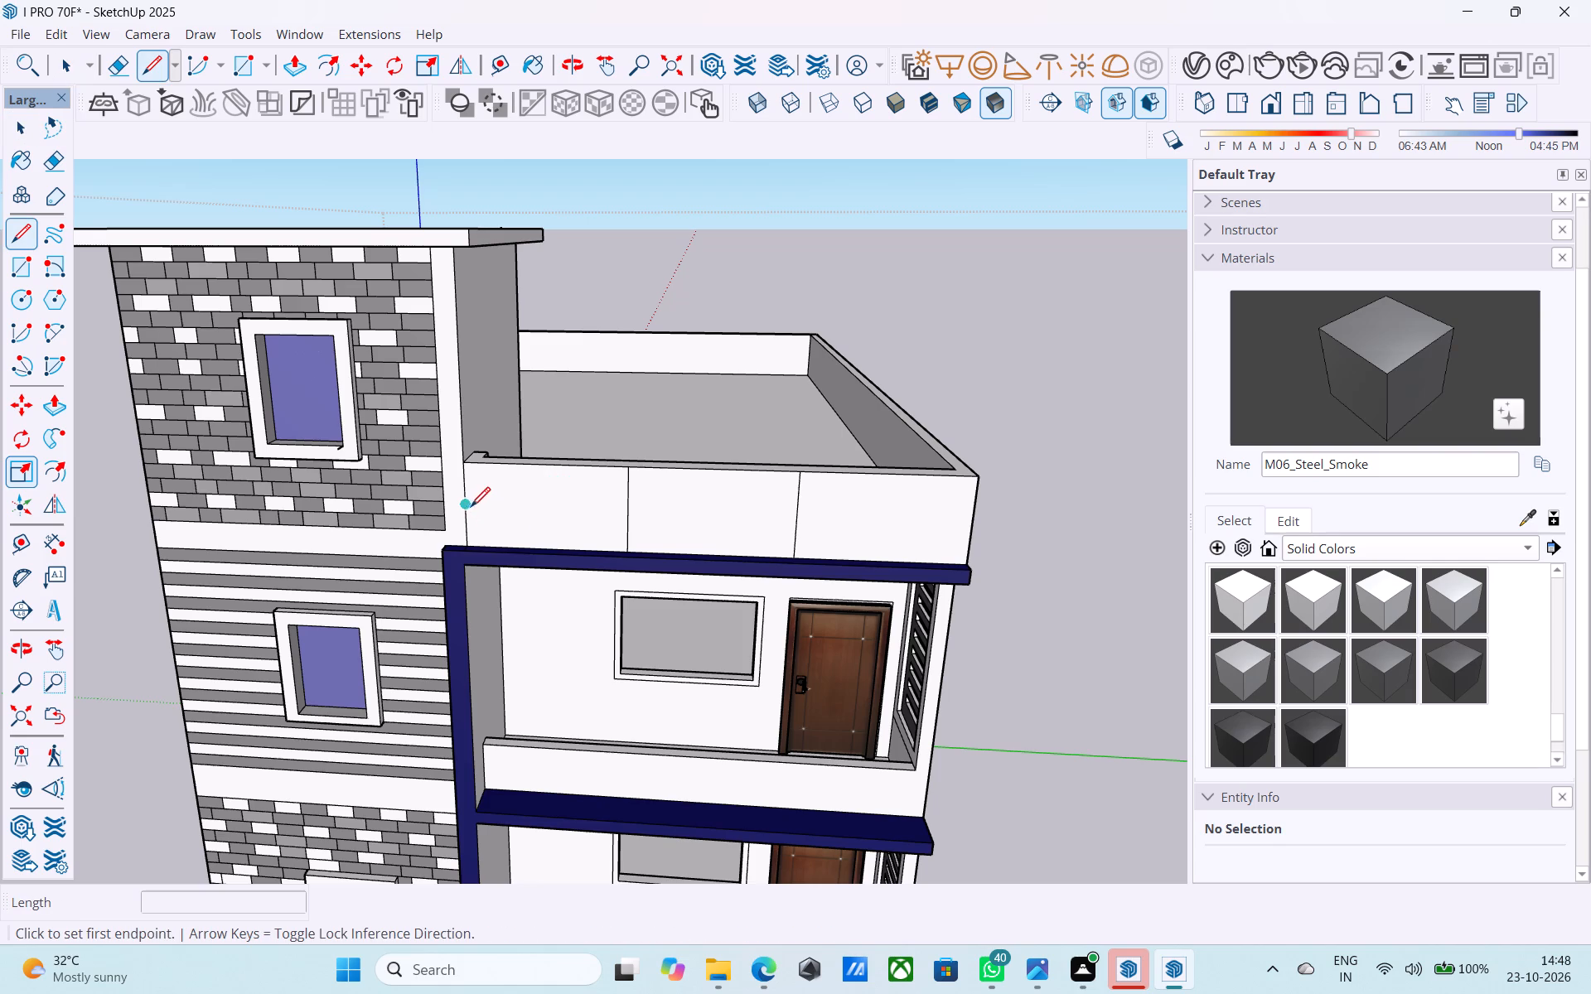
{"action": "left_click", "coordinate": [465, 508]}
{"action": "left_click", "coordinate": [970, 526]}
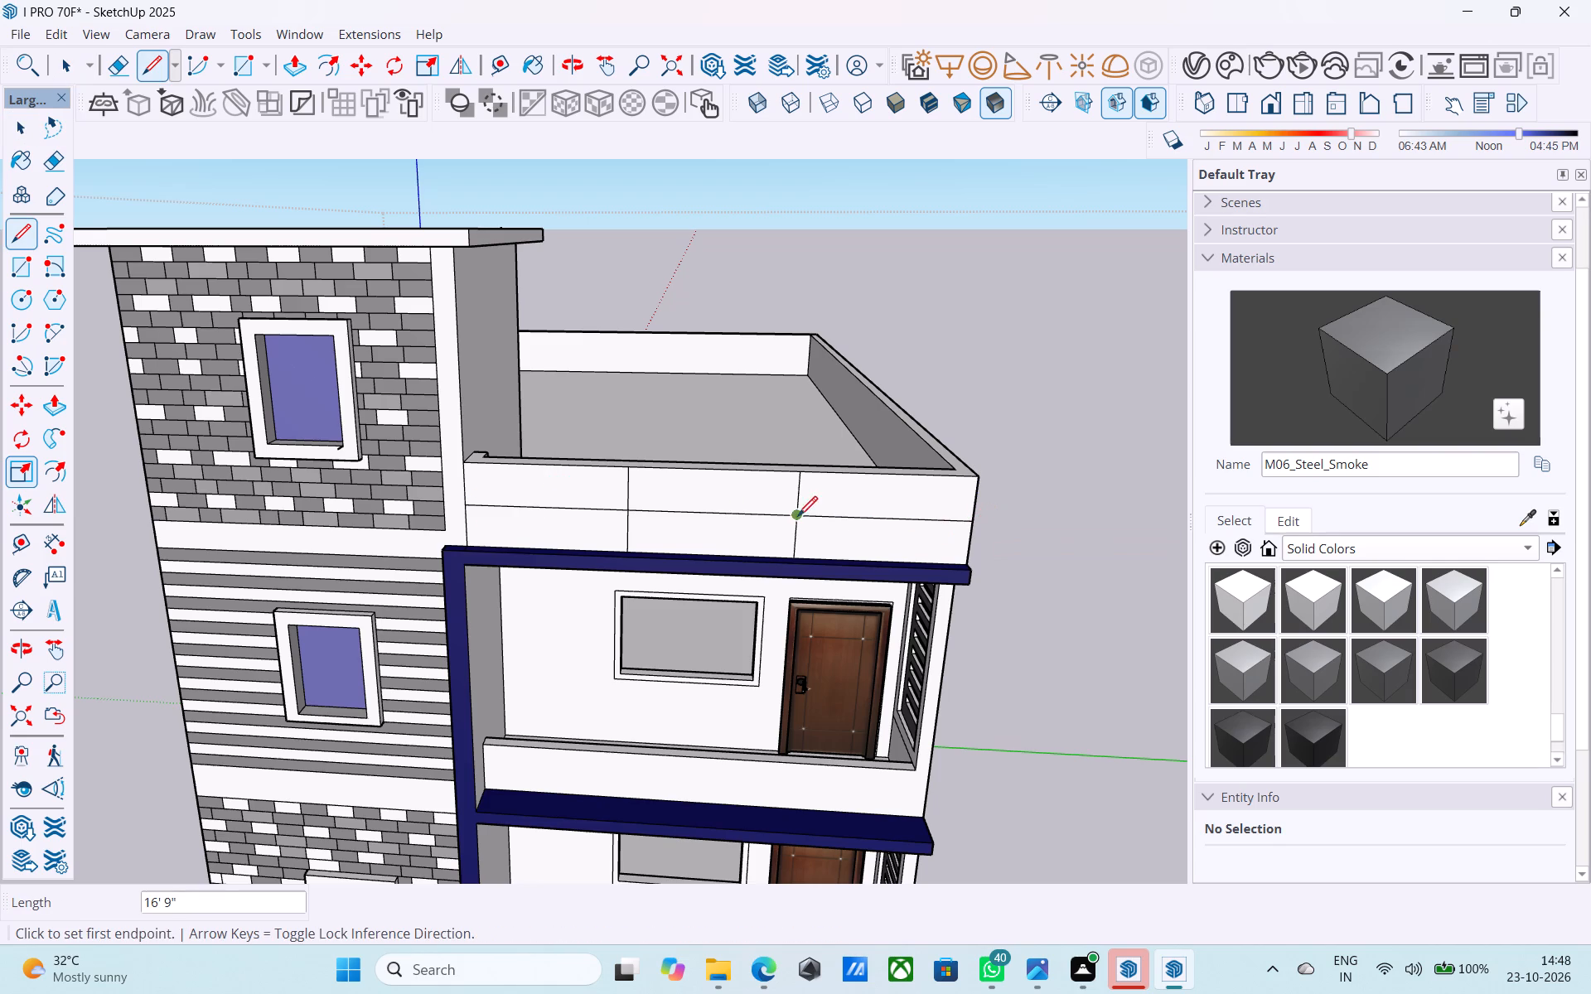
Draw 1' 6" vertical lines from the top-edge midpoints to the mid-height line in the tower-side and middle parapet panels.
{"action": "left_click", "coordinate": [543, 466]}
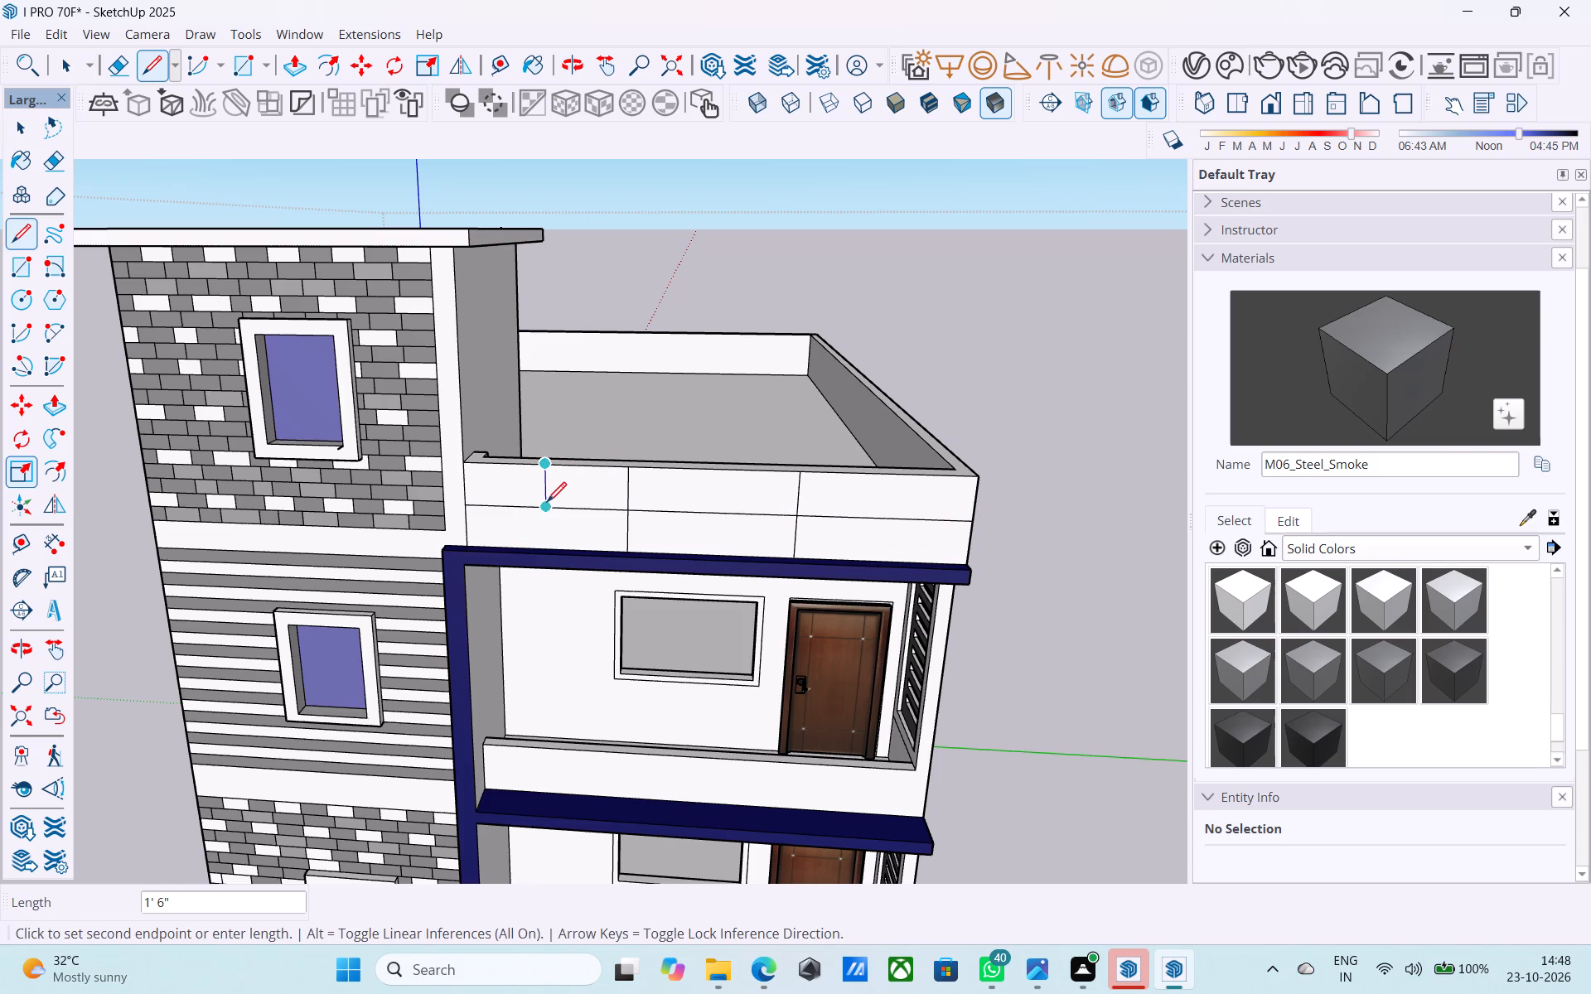
{"action": "left_click", "coordinate": [547, 504]}
{"action": "left_click", "coordinate": [724, 471]}
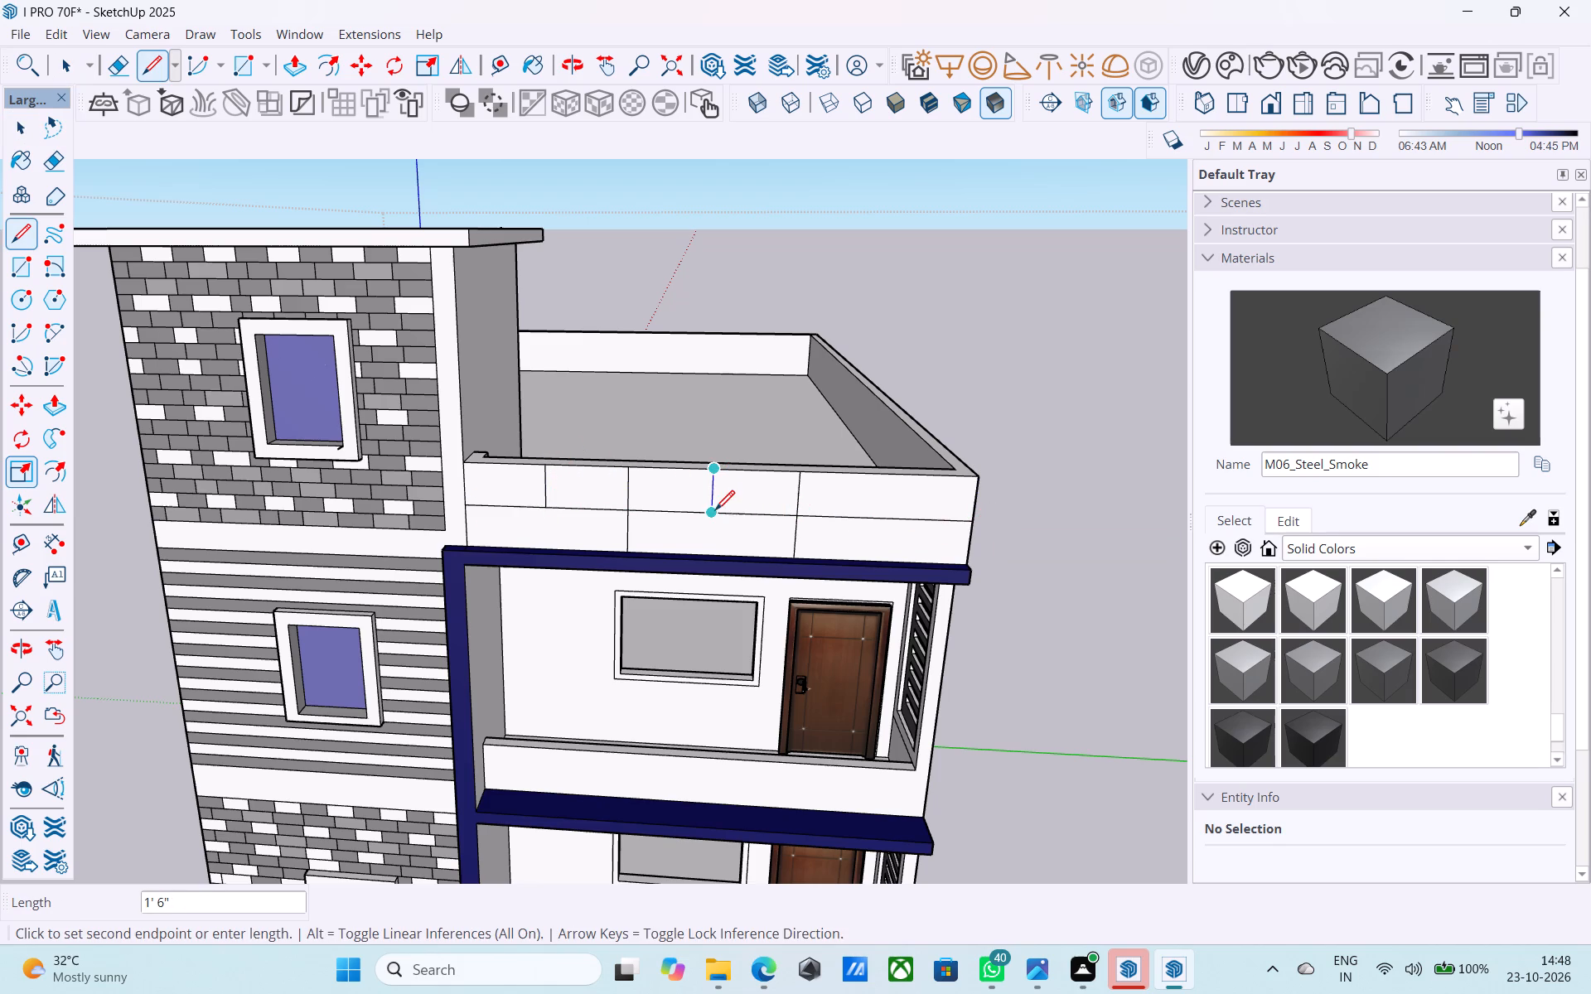
{"action": "left_click", "coordinate": [715, 512]}
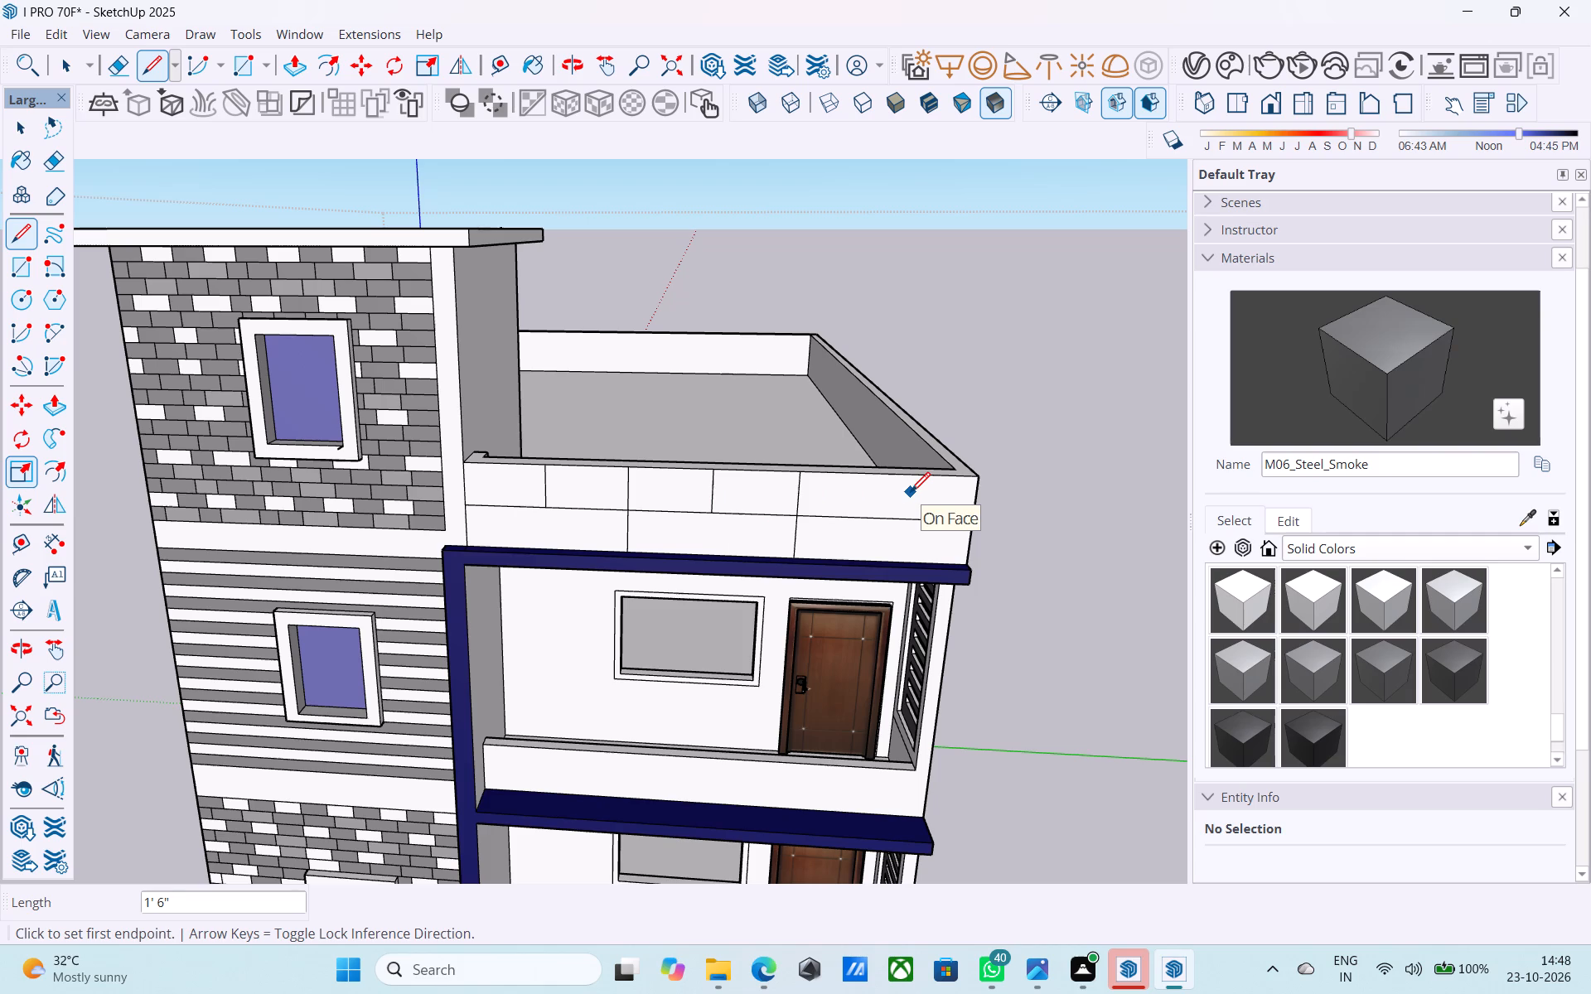
Copy the upper half of the parapet divider nearest the outer corner 1' towards that corner, and copy the new line 3' further.
{"action": "key", "text": "space"}
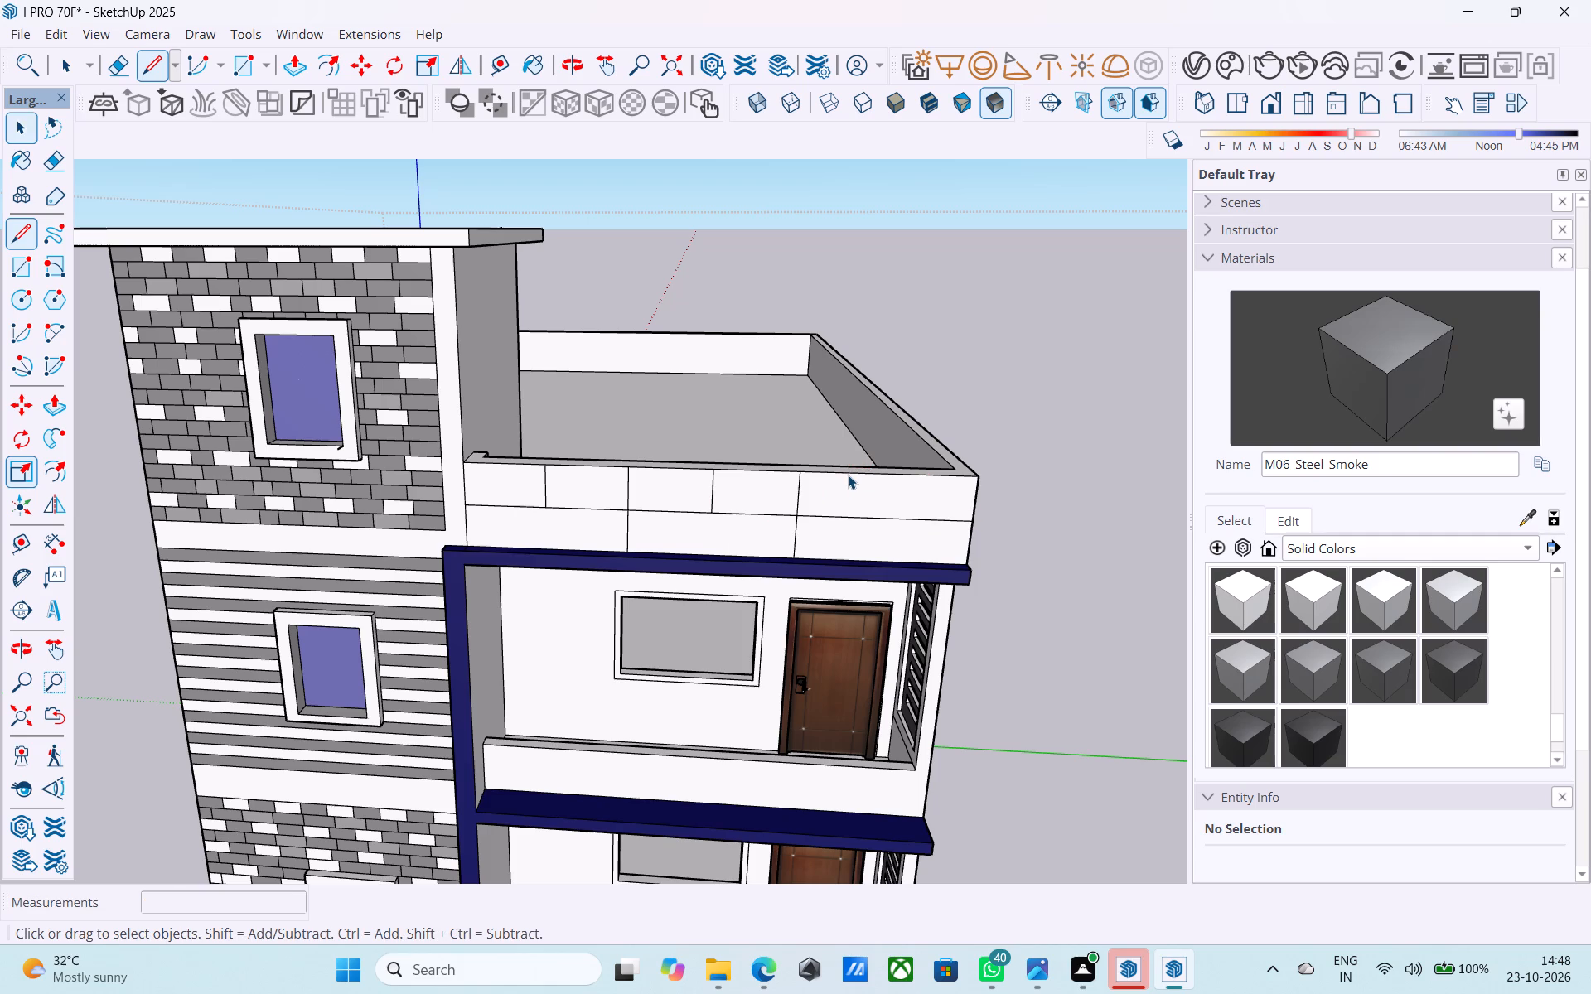
{"action": "left_click", "coordinate": [797, 495]}
{"action": "key", "text": "m"}
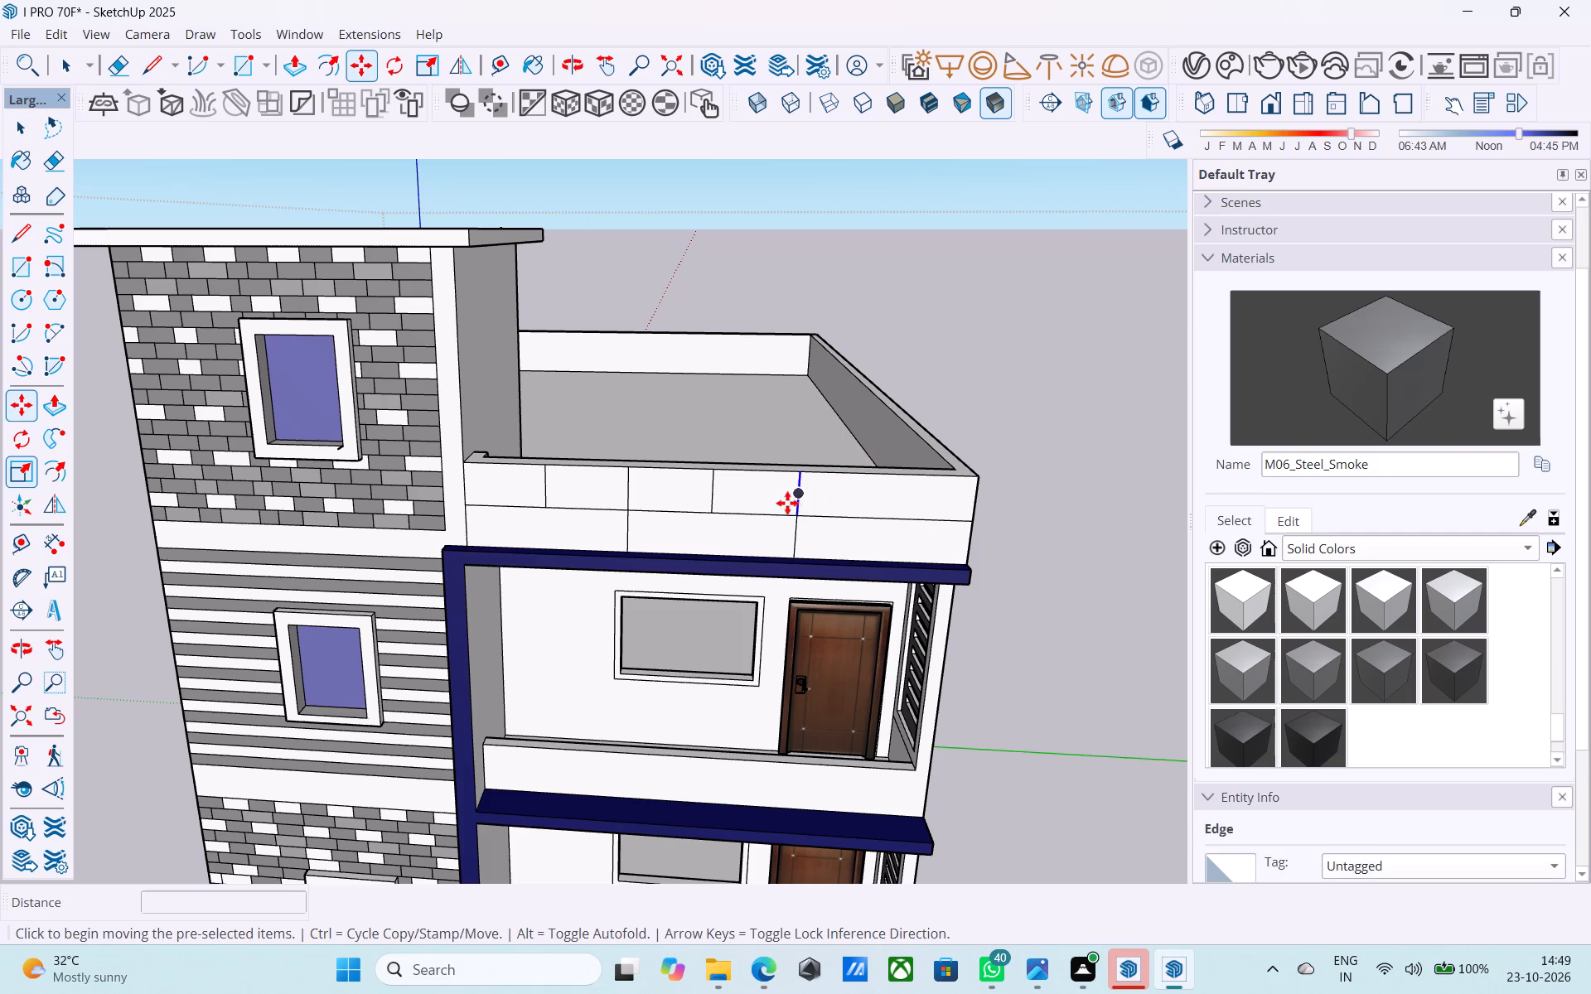
{"action": "left_click", "coordinate": [798, 476]}
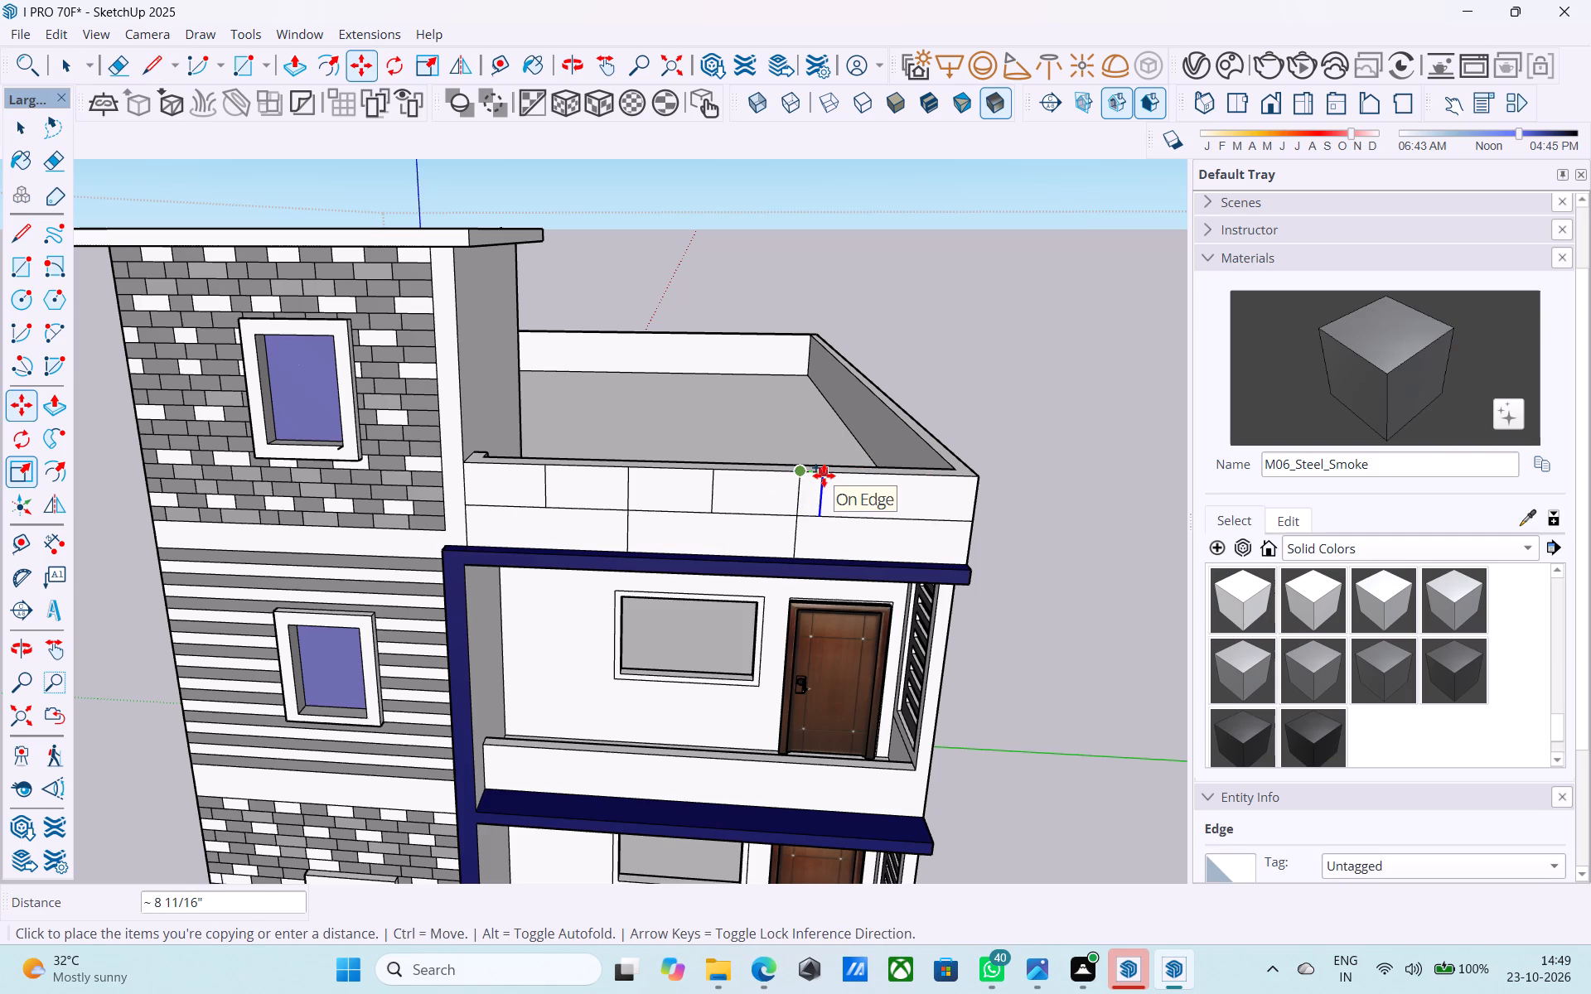
{"action": "type", "text": "1'"}
{"action": "key", "text": "Return"}
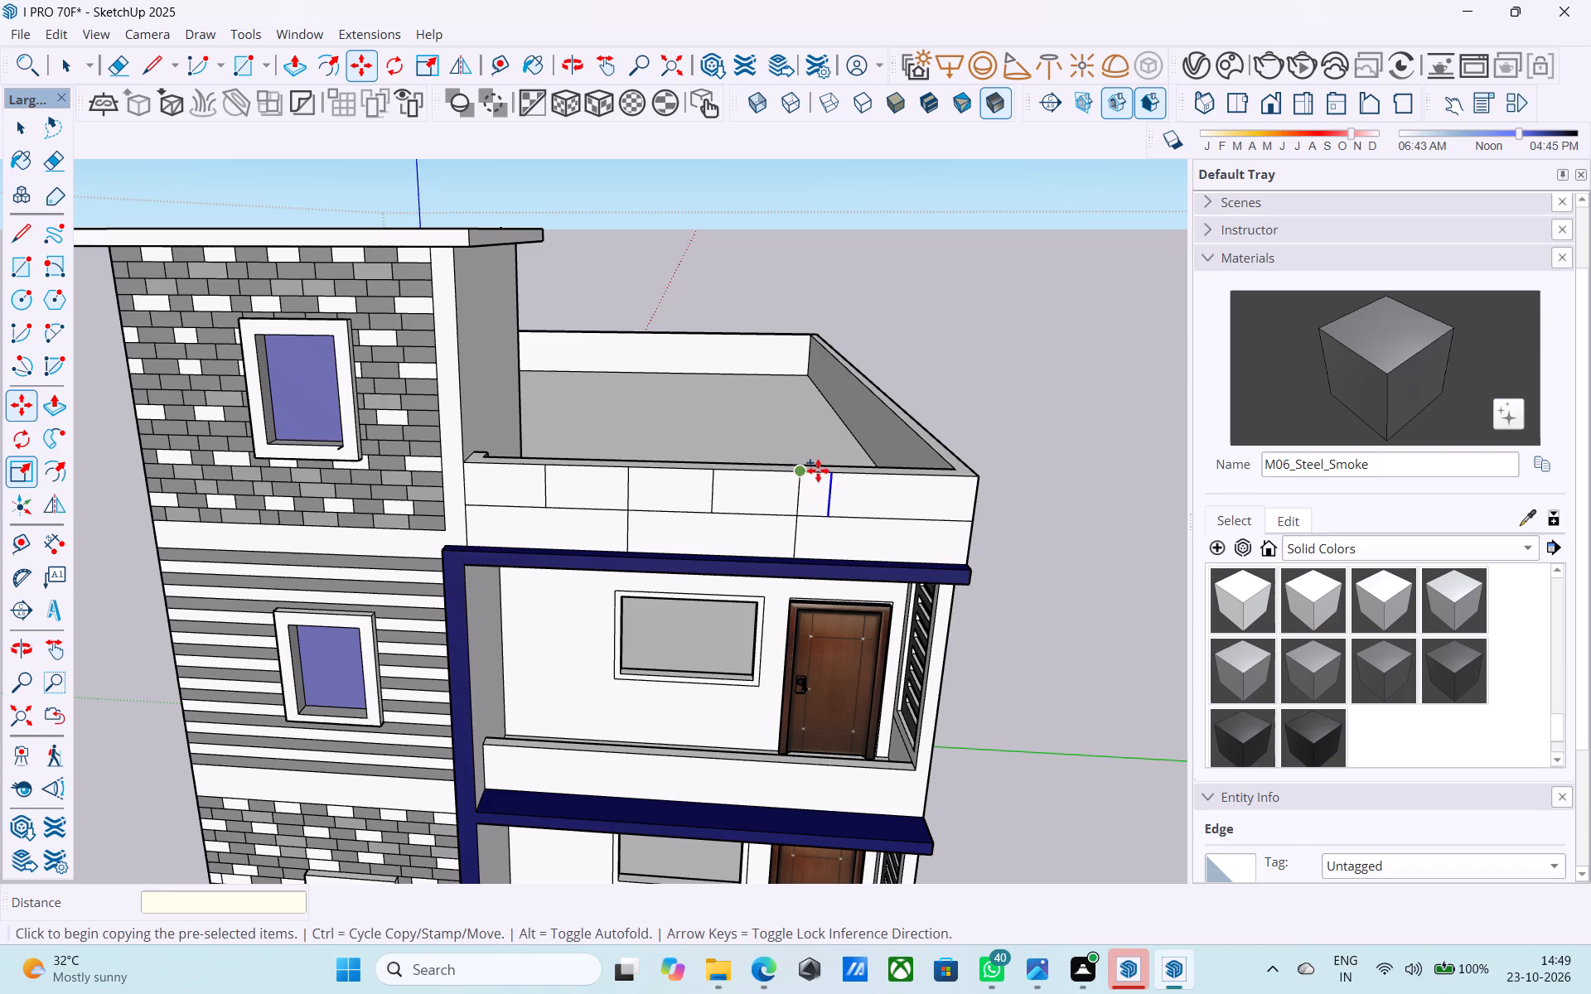
{"action": "left_click", "coordinate": [824, 470]}
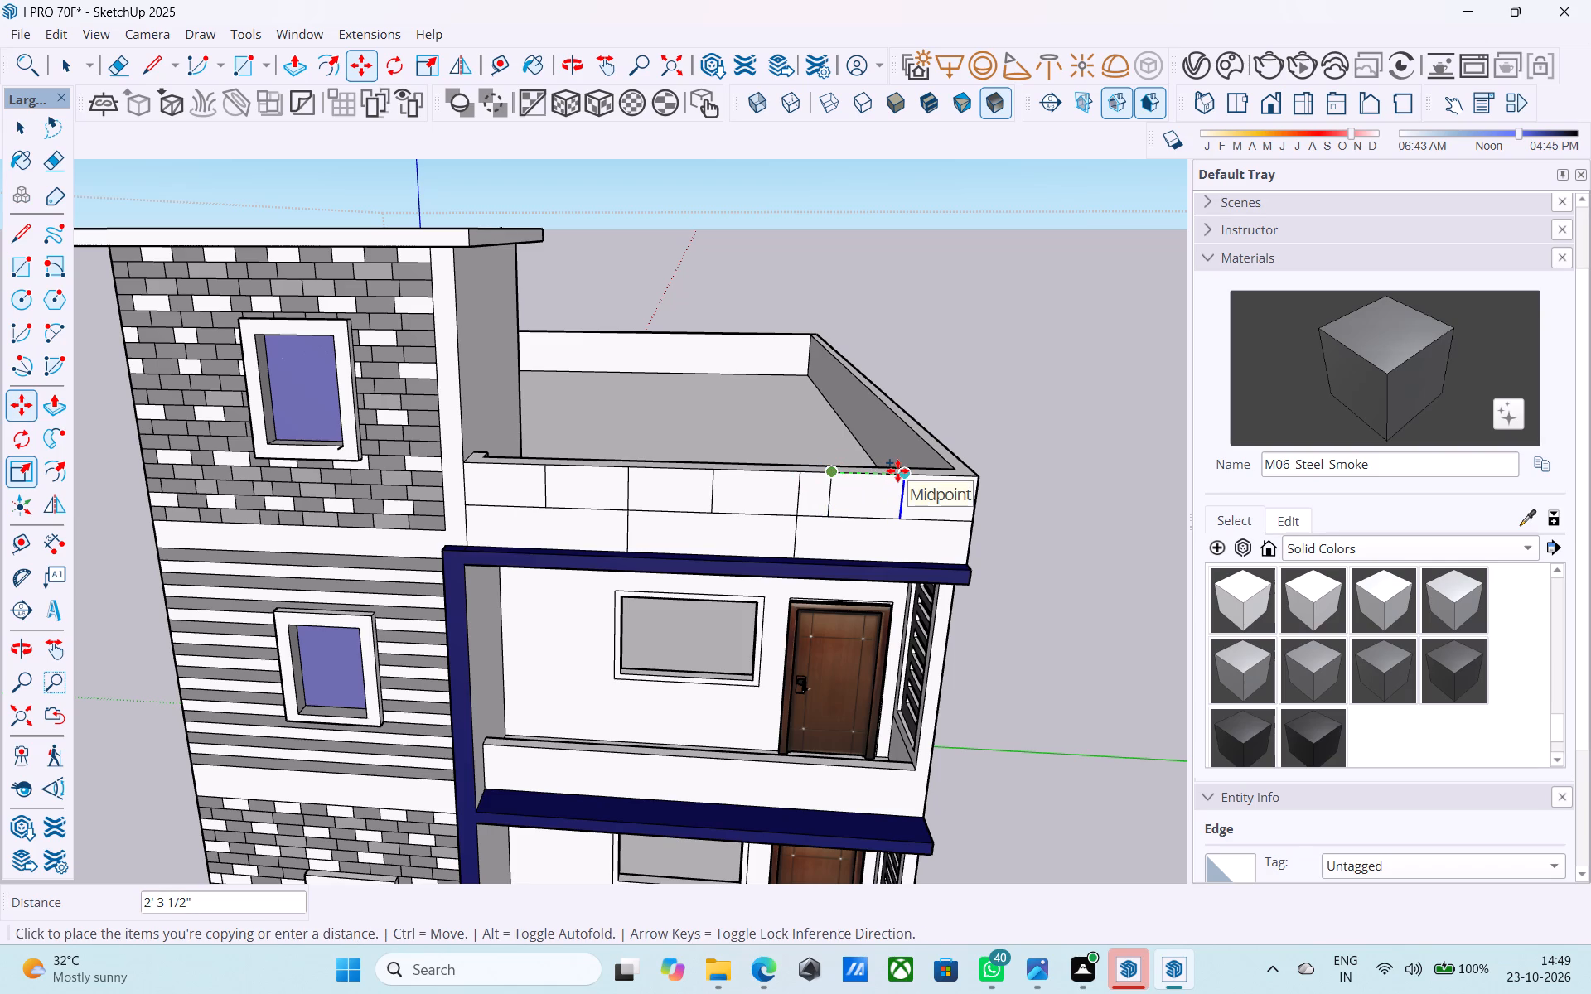
{"action": "type", "text": "2'"}
{"action": "key", "text": "Return"}
{"action": "type", "text": "3'"}
{"action": "key", "text": "Return"}
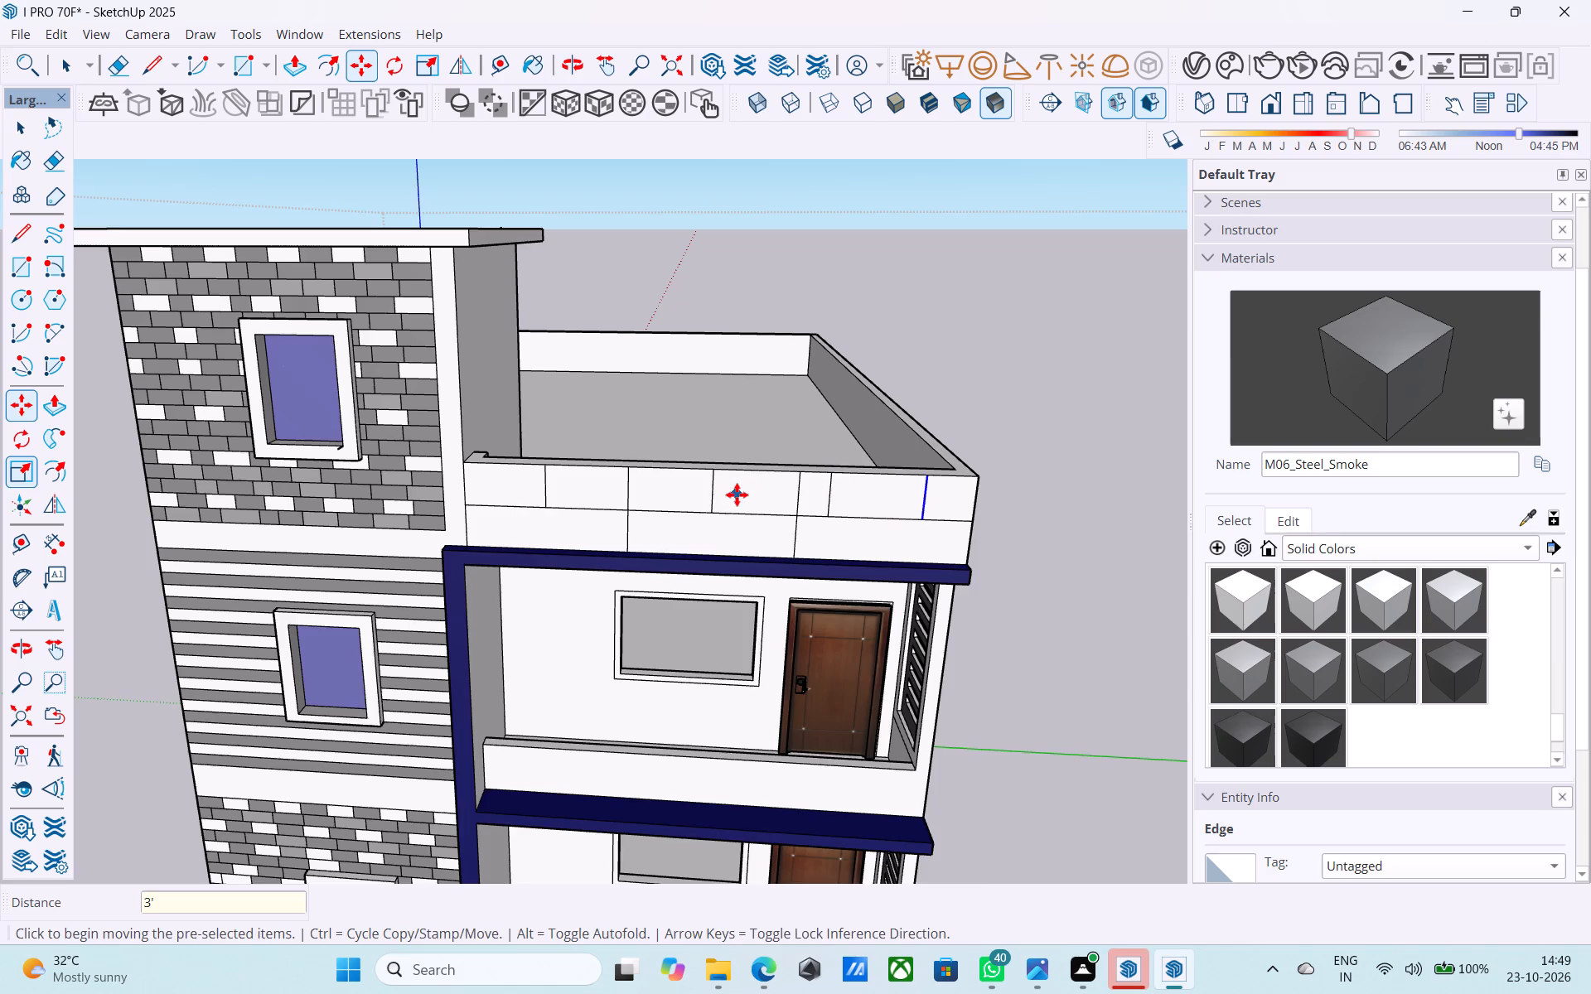
Erase the short vertical midpoint line in the upper half of the parapet's middle panel.
{"action": "scroll", "coordinate": [737, 495], "scroll_direction": "up", "scroll_amount": 3}
{"action": "key", "text": "space"}
{"action": "key", "text": "e"}
{"action": "left_click_drag", "start_coordinate": [721, 492], "coordinate": [696, 489]}
{"action": "key", "text": "space"}
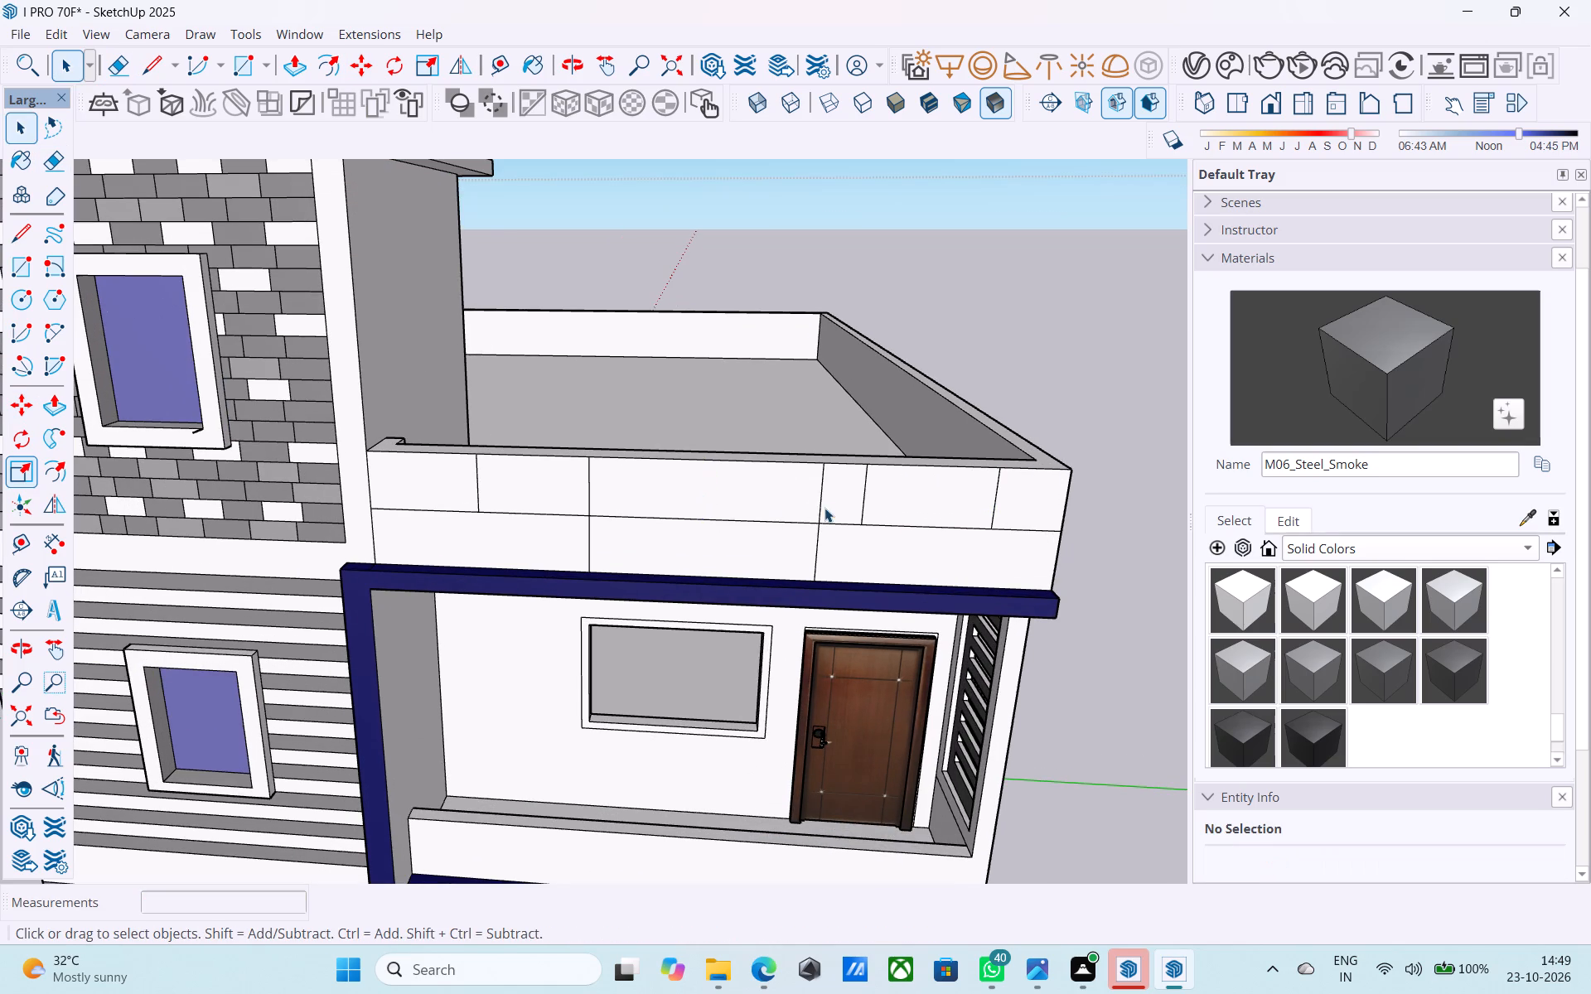
Copy the upper half of the divider nearest the outer corner 1' towards the tower, and copy the new line 3' further.
{"action": "left_click", "coordinate": [819, 504]}
{"action": "key", "text": "m"}
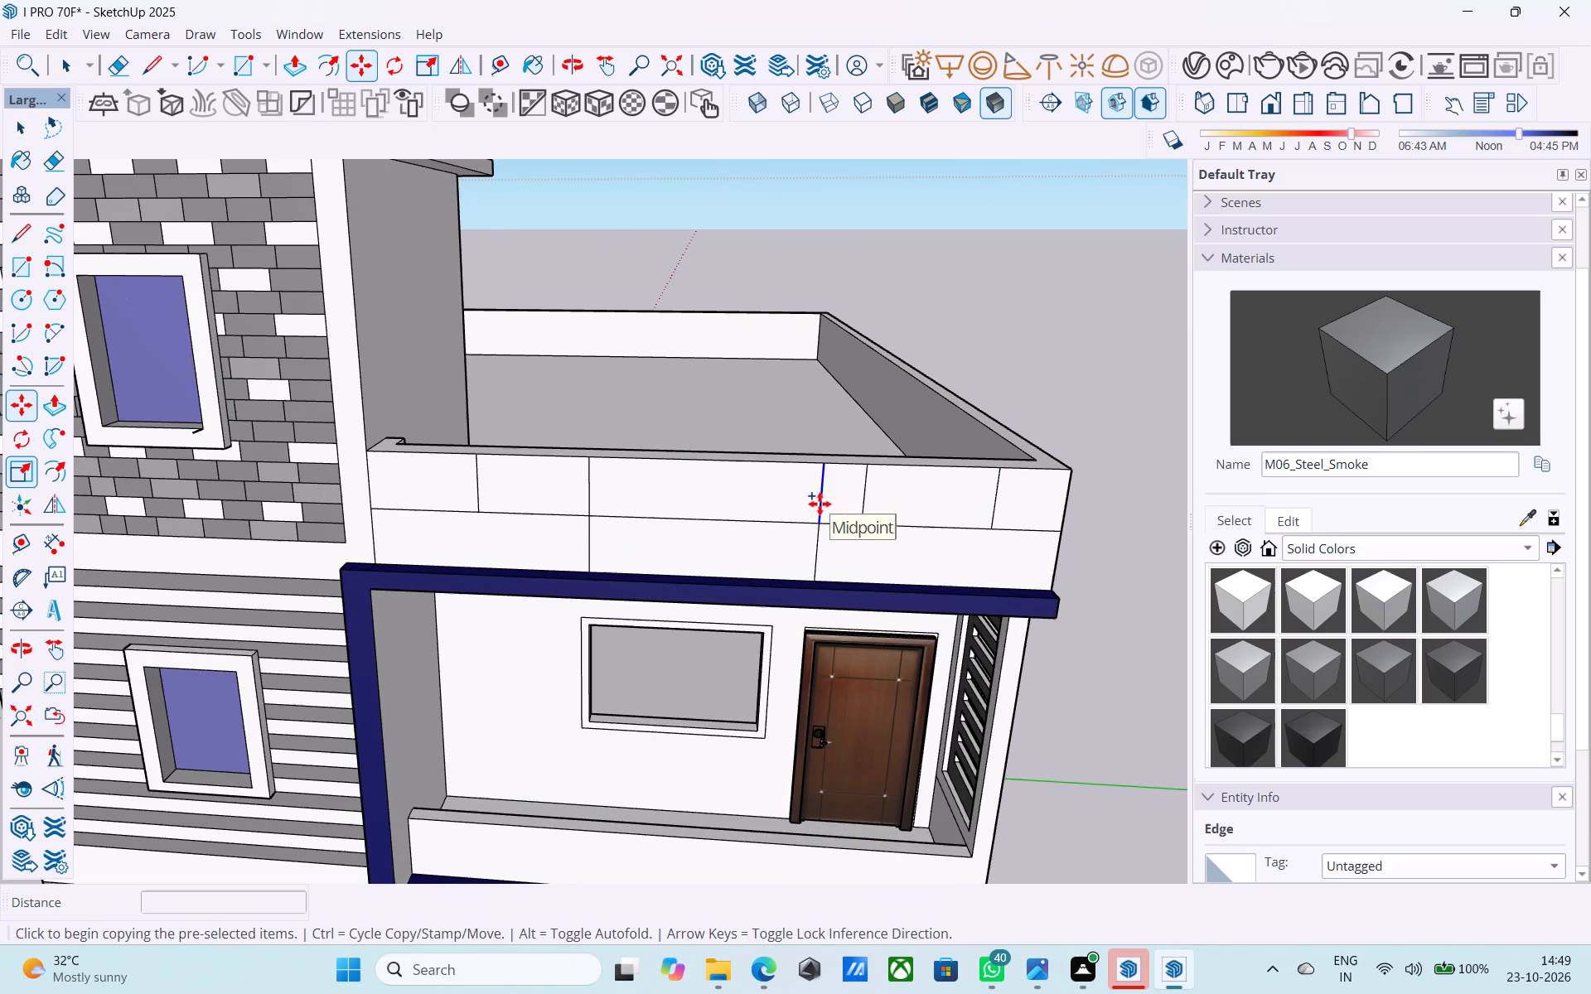
{"action": "middle_click_drag", "start_coordinate": [816, 505], "coordinate": [806, 510]}
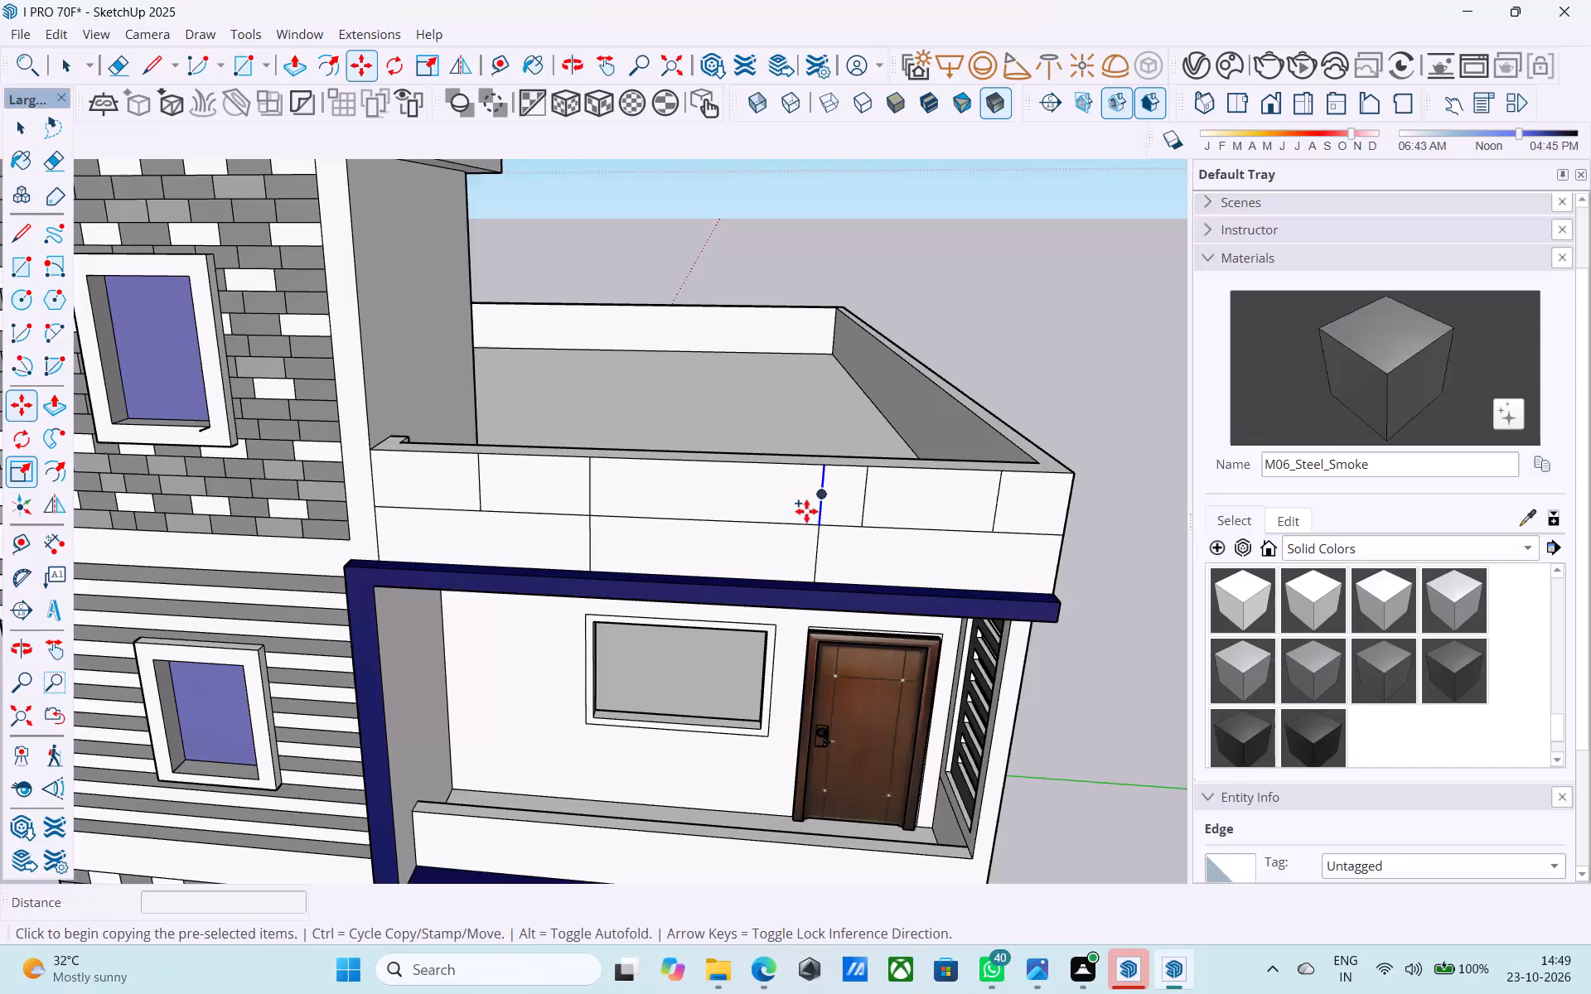
{"action": "scroll", "coordinate": [806, 511], "scroll_direction": "up", "scroll_amount": 3}
{"action": "left_click", "coordinate": [820, 526]}
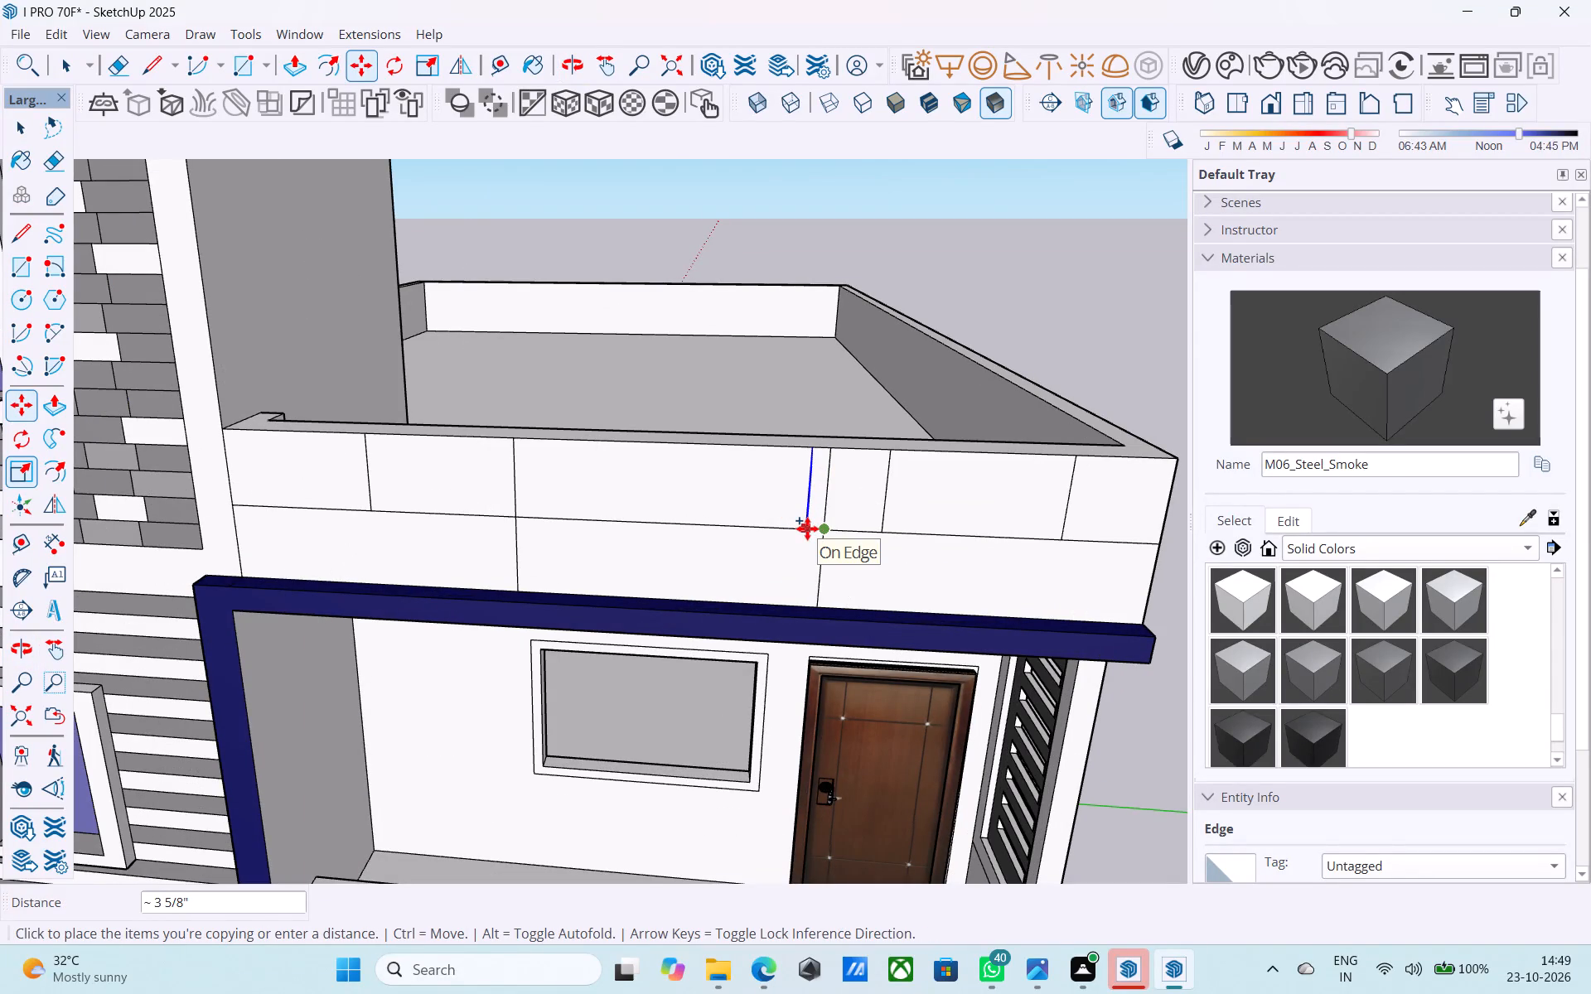
{"action": "type", "text": "1'"}
{"action": "key", "text": "Return"}
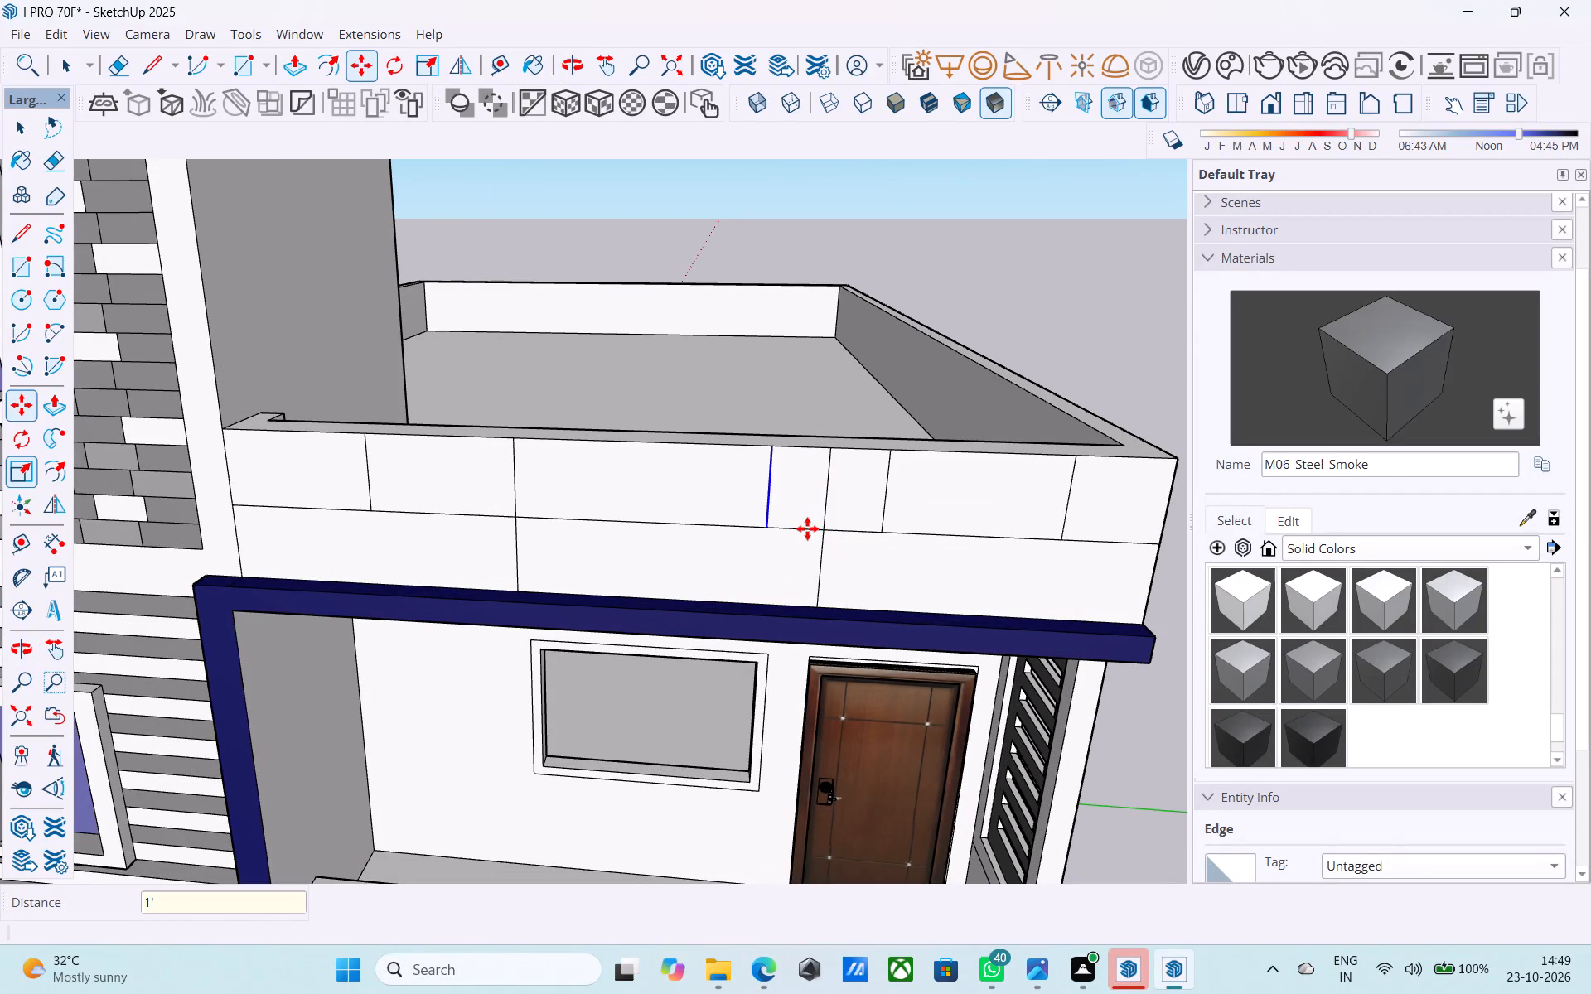
{"action": "left_click", "coordinate": [773, 532]}
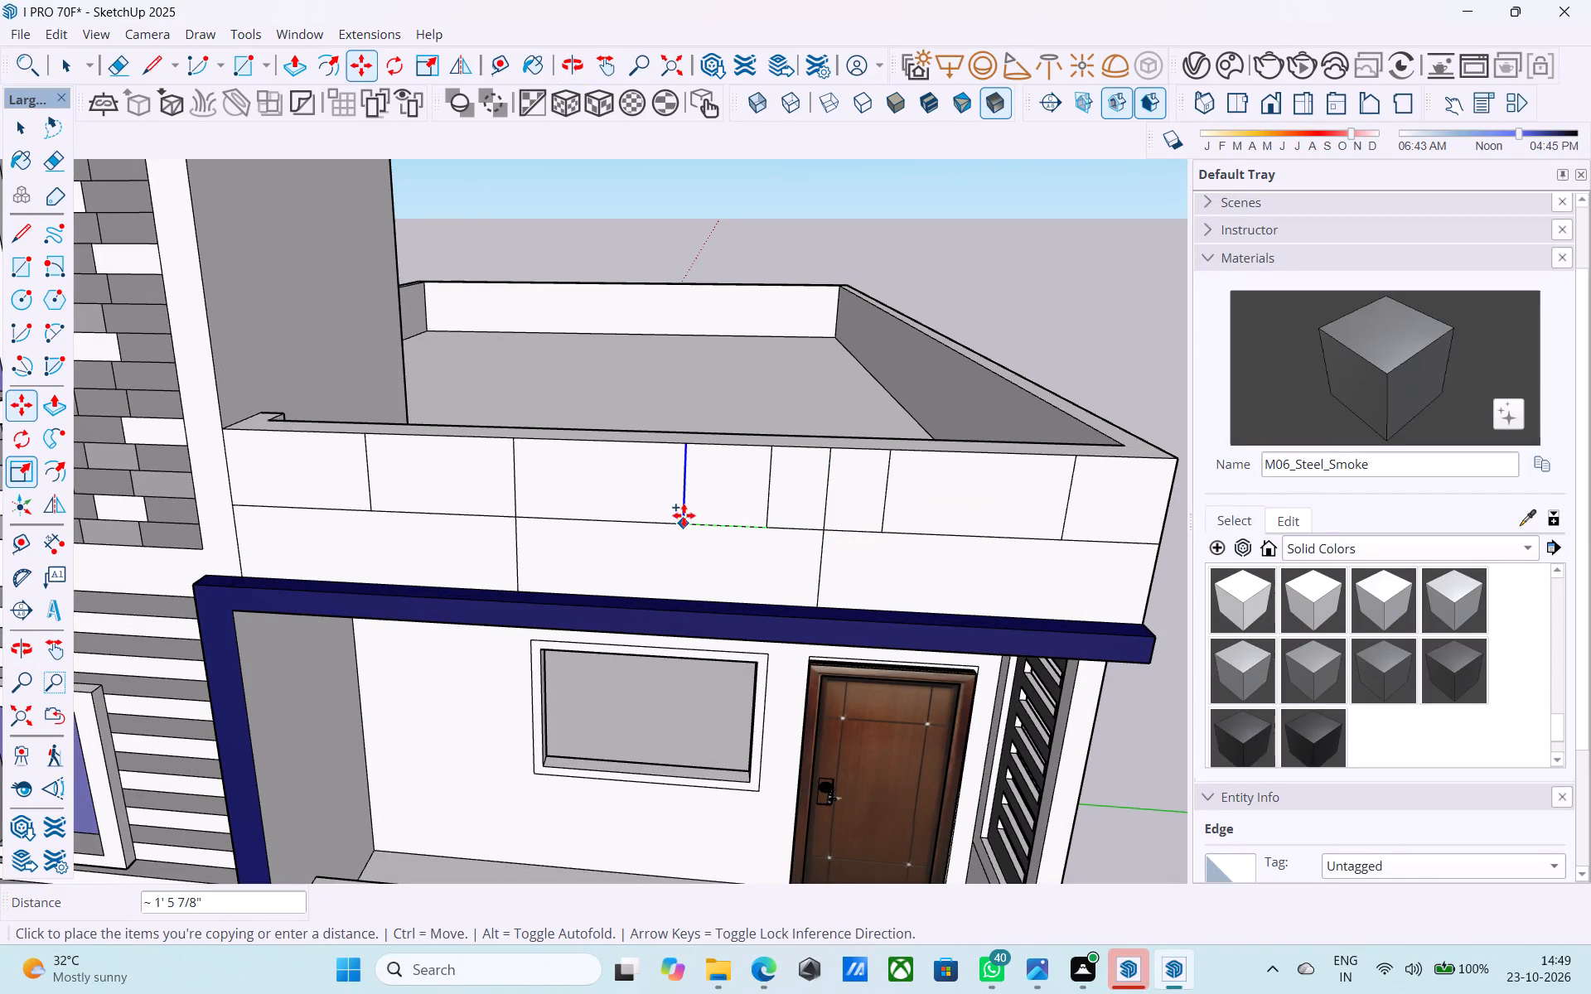
{"action": "type", "text": "2'"}
{"action": "key", "text": "Return"}
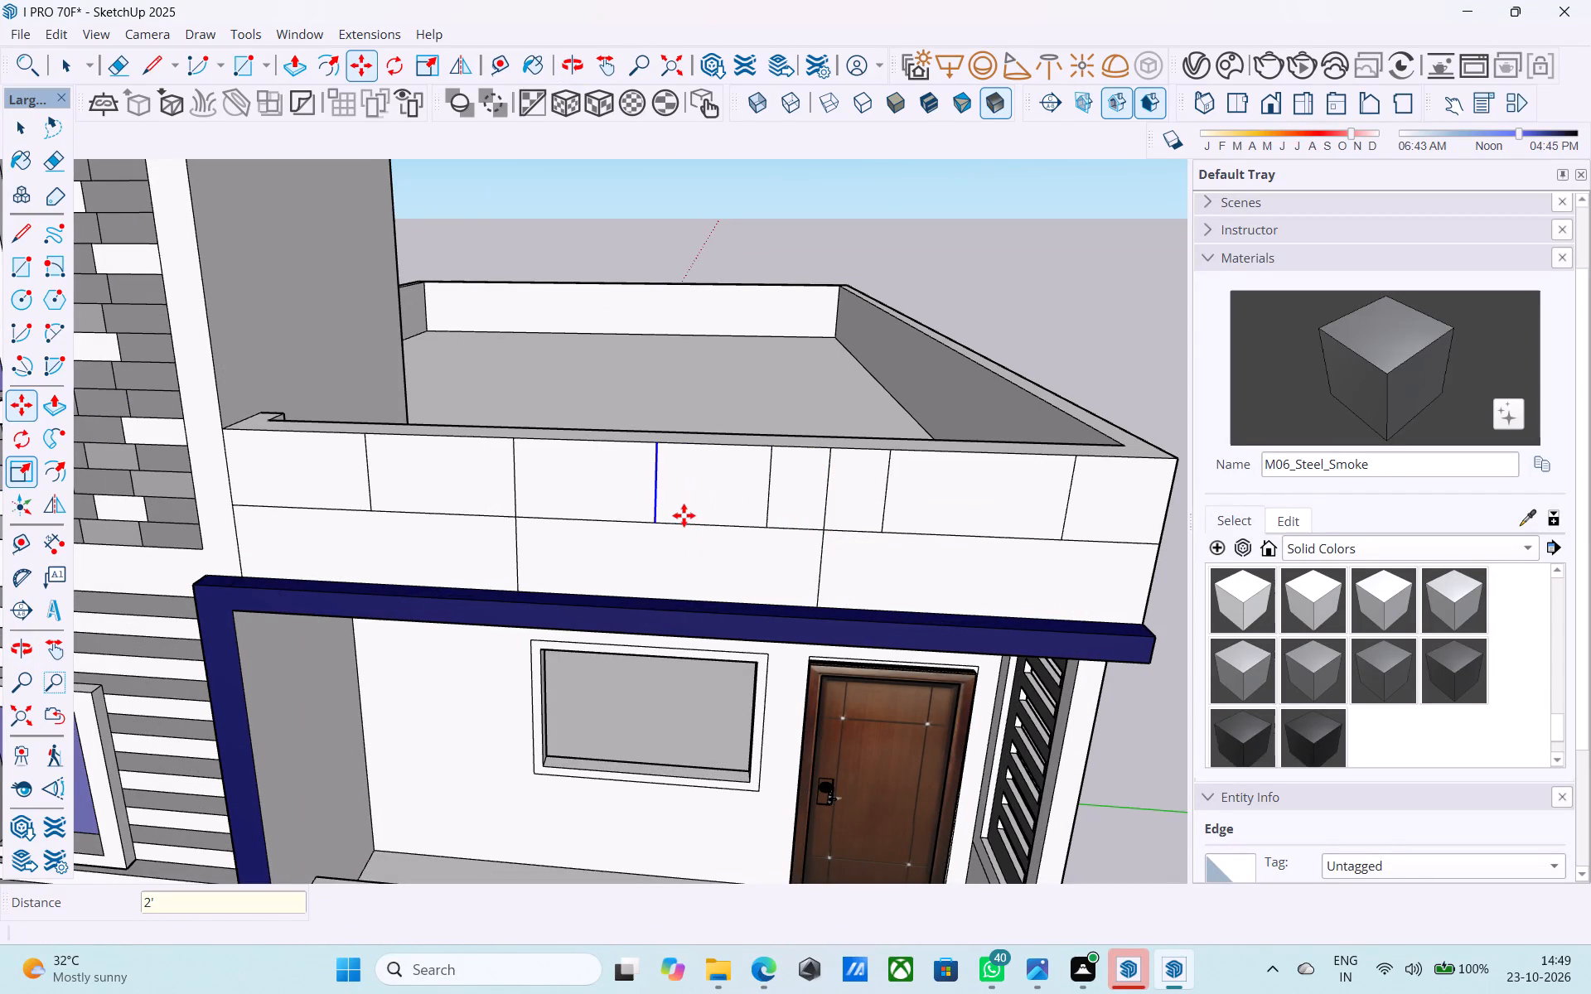
{"action": "type", "text": "3'"}
{"action": "key", "text": "Return"}
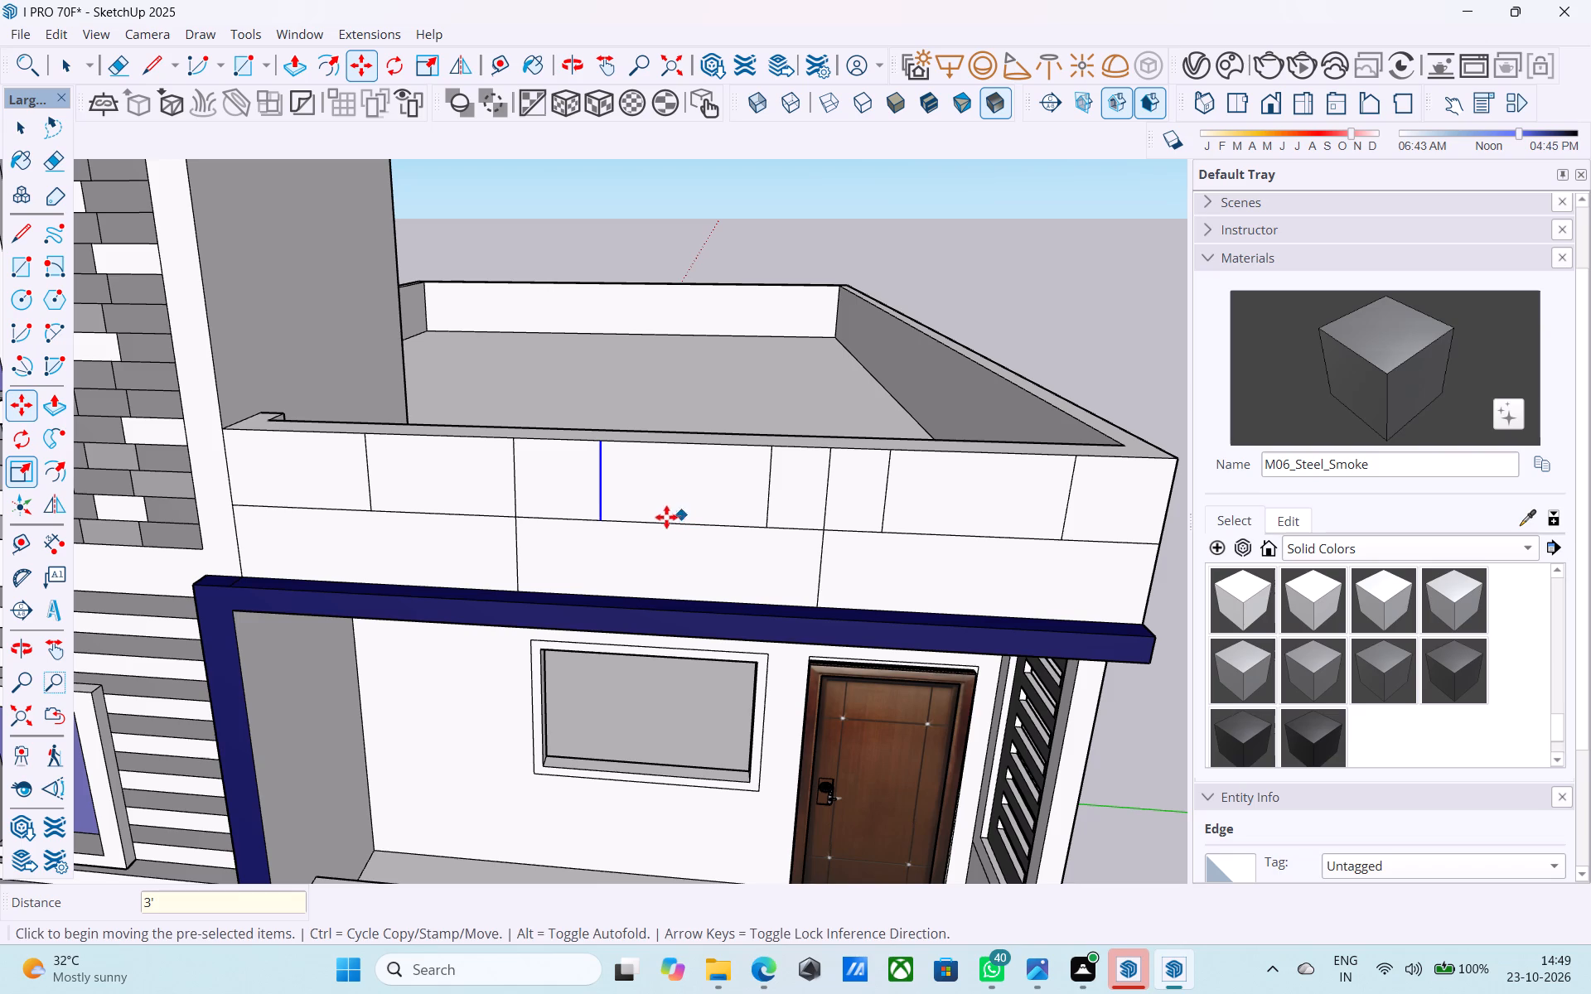
{"action": "scroll", "coordinate": [610, 533], "scroll_direction": "down", "scroll_amount": 6}
{"action": "middle_click_drag", "start_coordinate": [607, 556], "coordinate": [589, 545]}
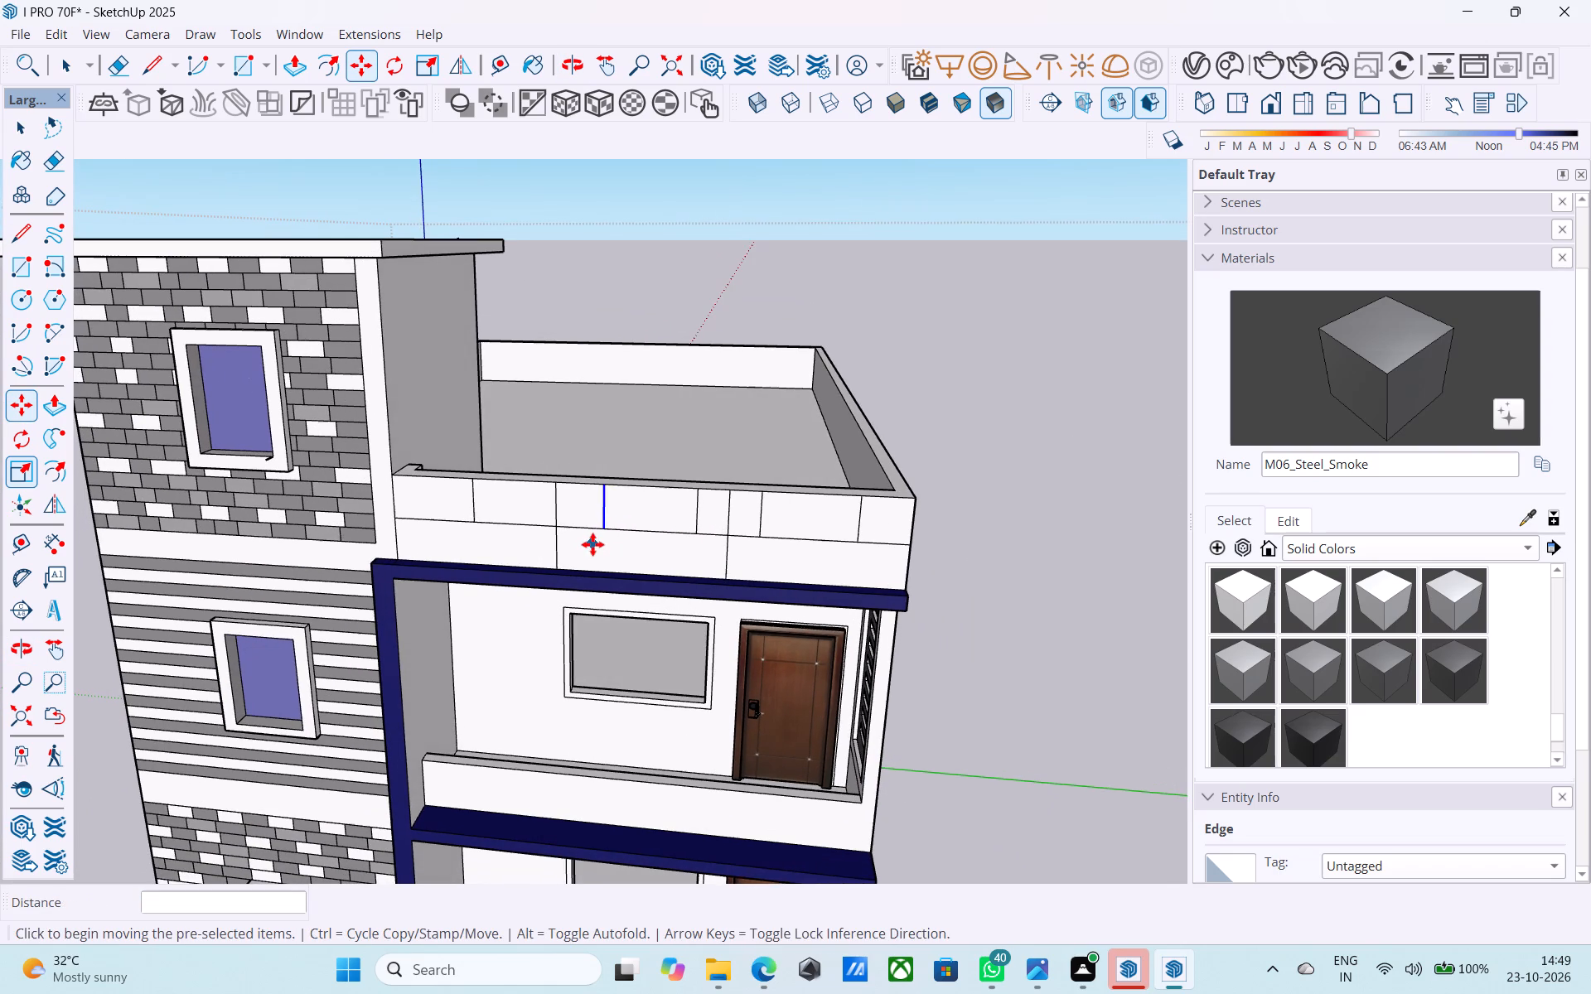
{"action": "scroll", "coordinate": [798, 556], "scroll_direction": "up", "scroll_amount": 2}
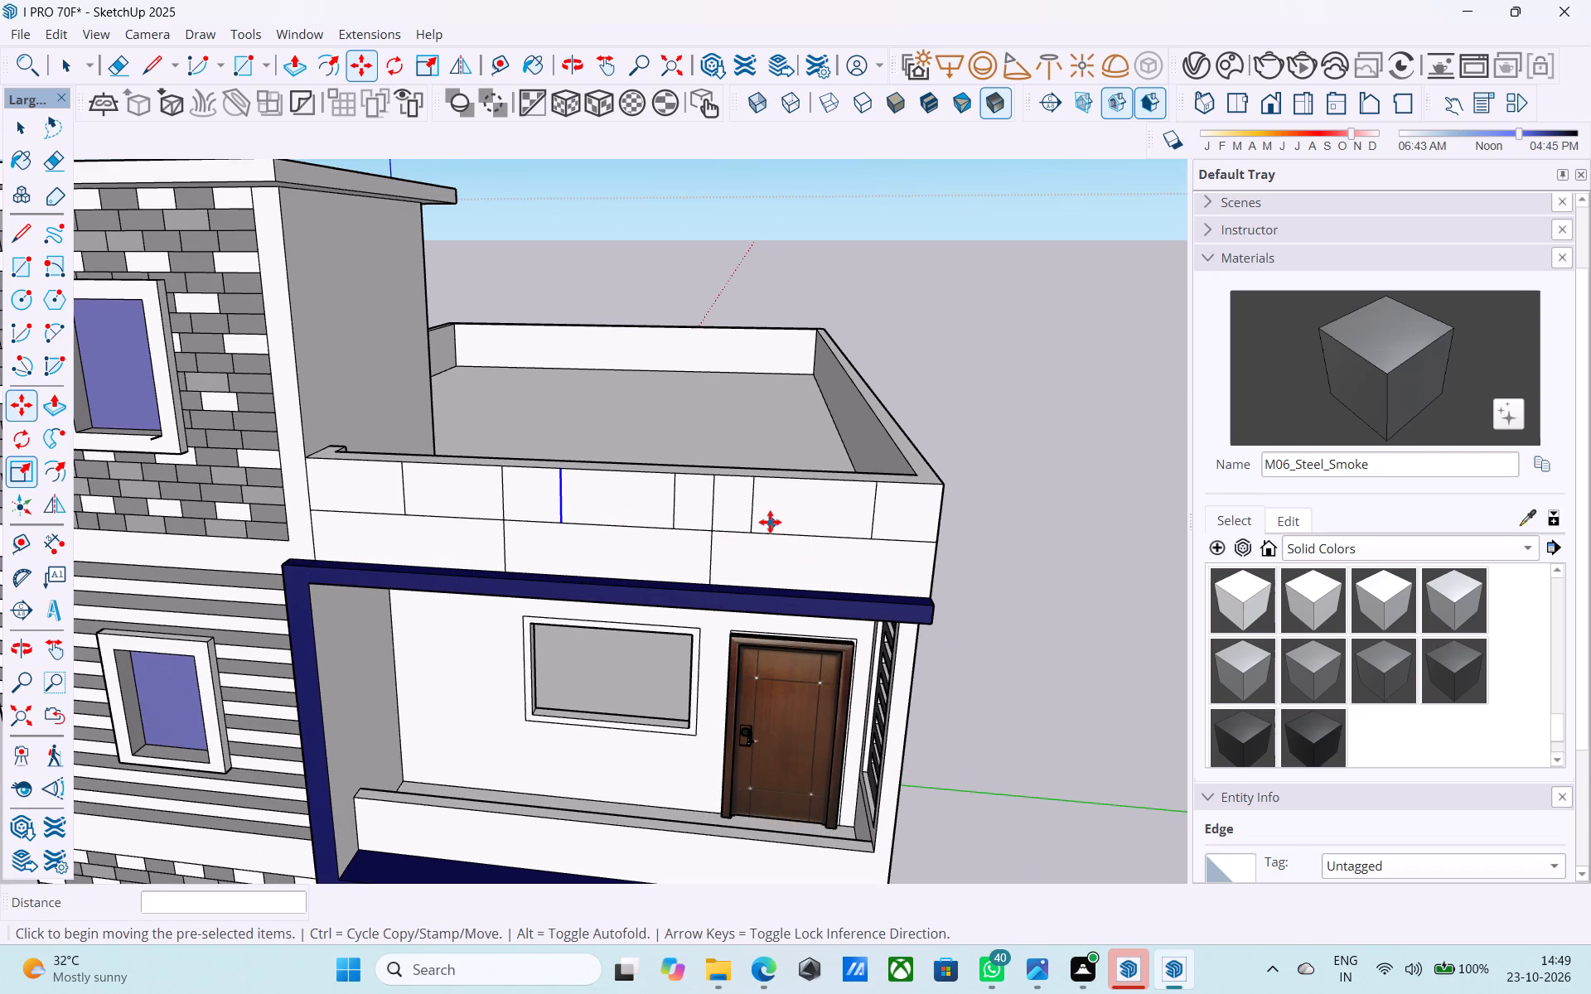
{"action": "key", "text": "space"}
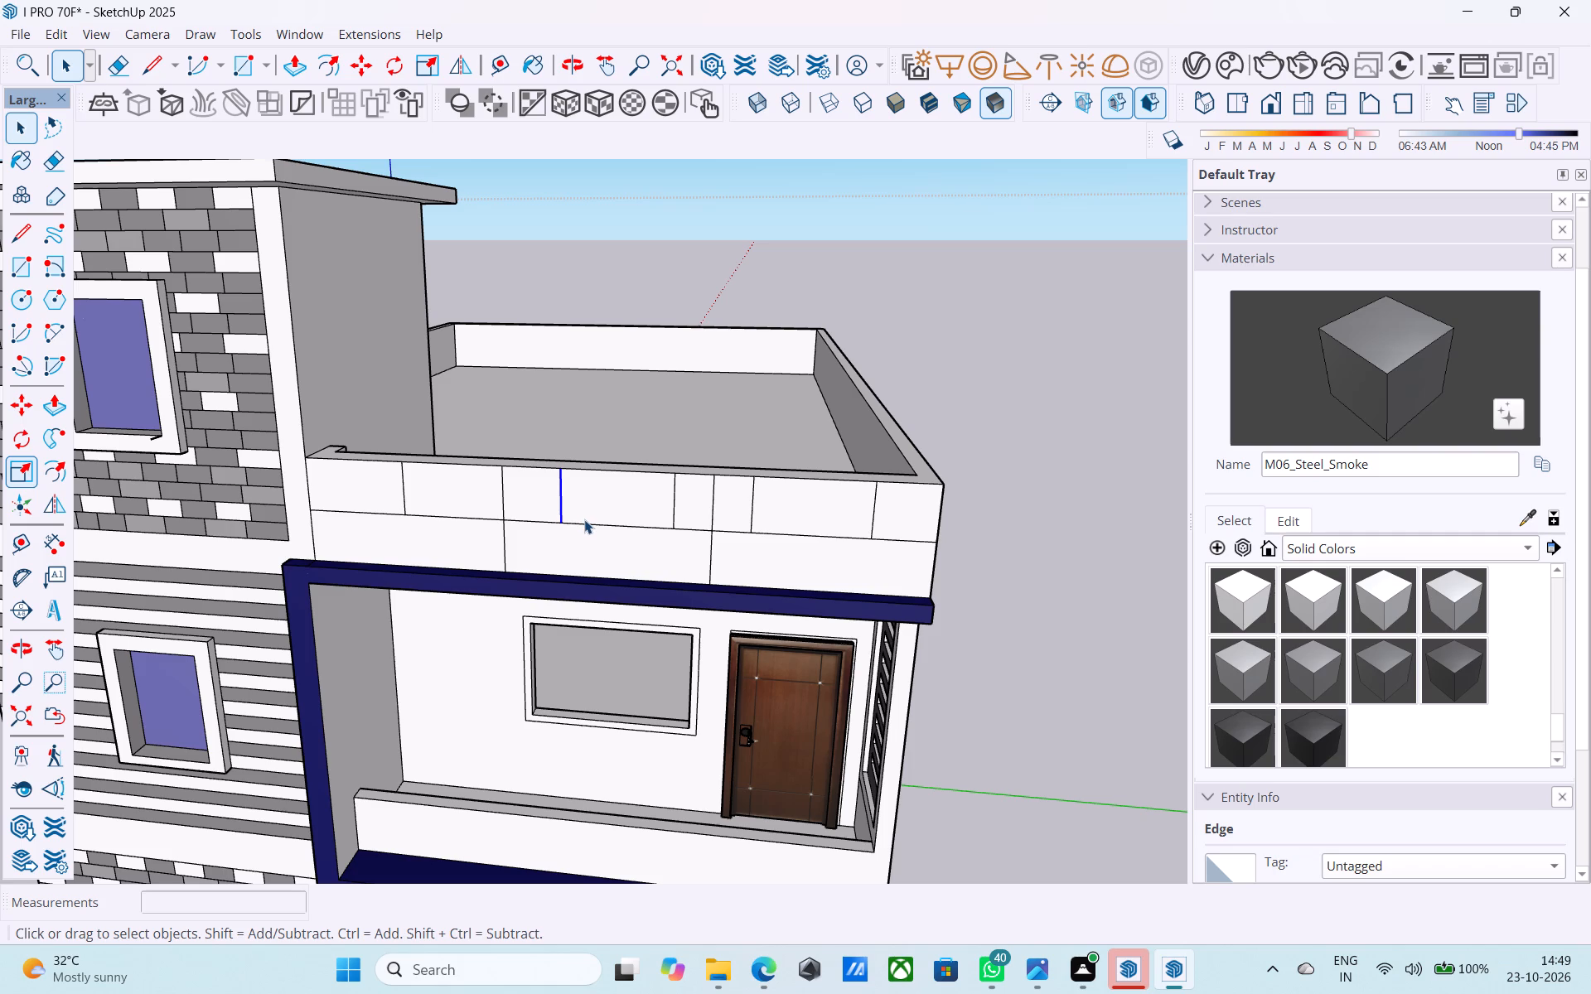
{"action": "scroll", "coordinate": [584, 519], "scroll_direction": "down", "scroll_amount": 2}
{"action": "scroll", "coordinate": [660, 580], "scroll_direction": "down", "scroll_amount": 1}
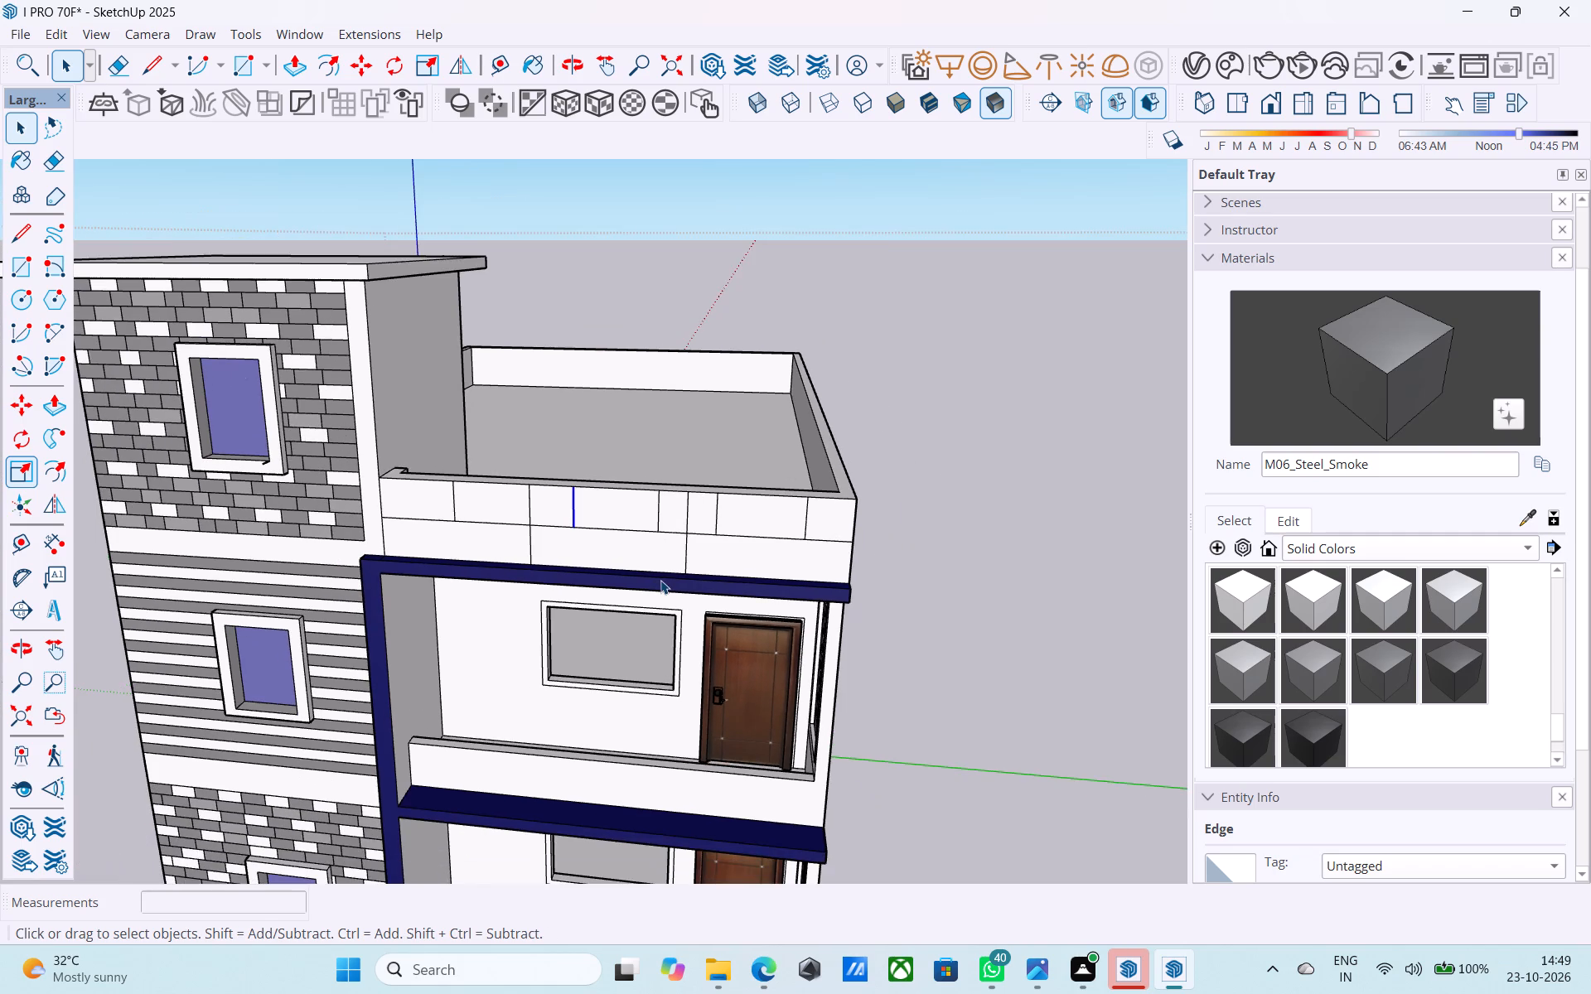
Erase the upper half of the tower-side parapet divider and the short upper line just outward of the corner-side divider.
{"action": "scroll", "coordinate": [660, 580], "scroll_direction": "down", "scroll_amount": 1}
{"action": "middle_click_drag", "start_coordinate": [660, 580], "coordinate": [667, 556]}
{"action": "scroll", "coordinate": [668, 496], "scroll_direction": "up", "scroll_amount": 4}
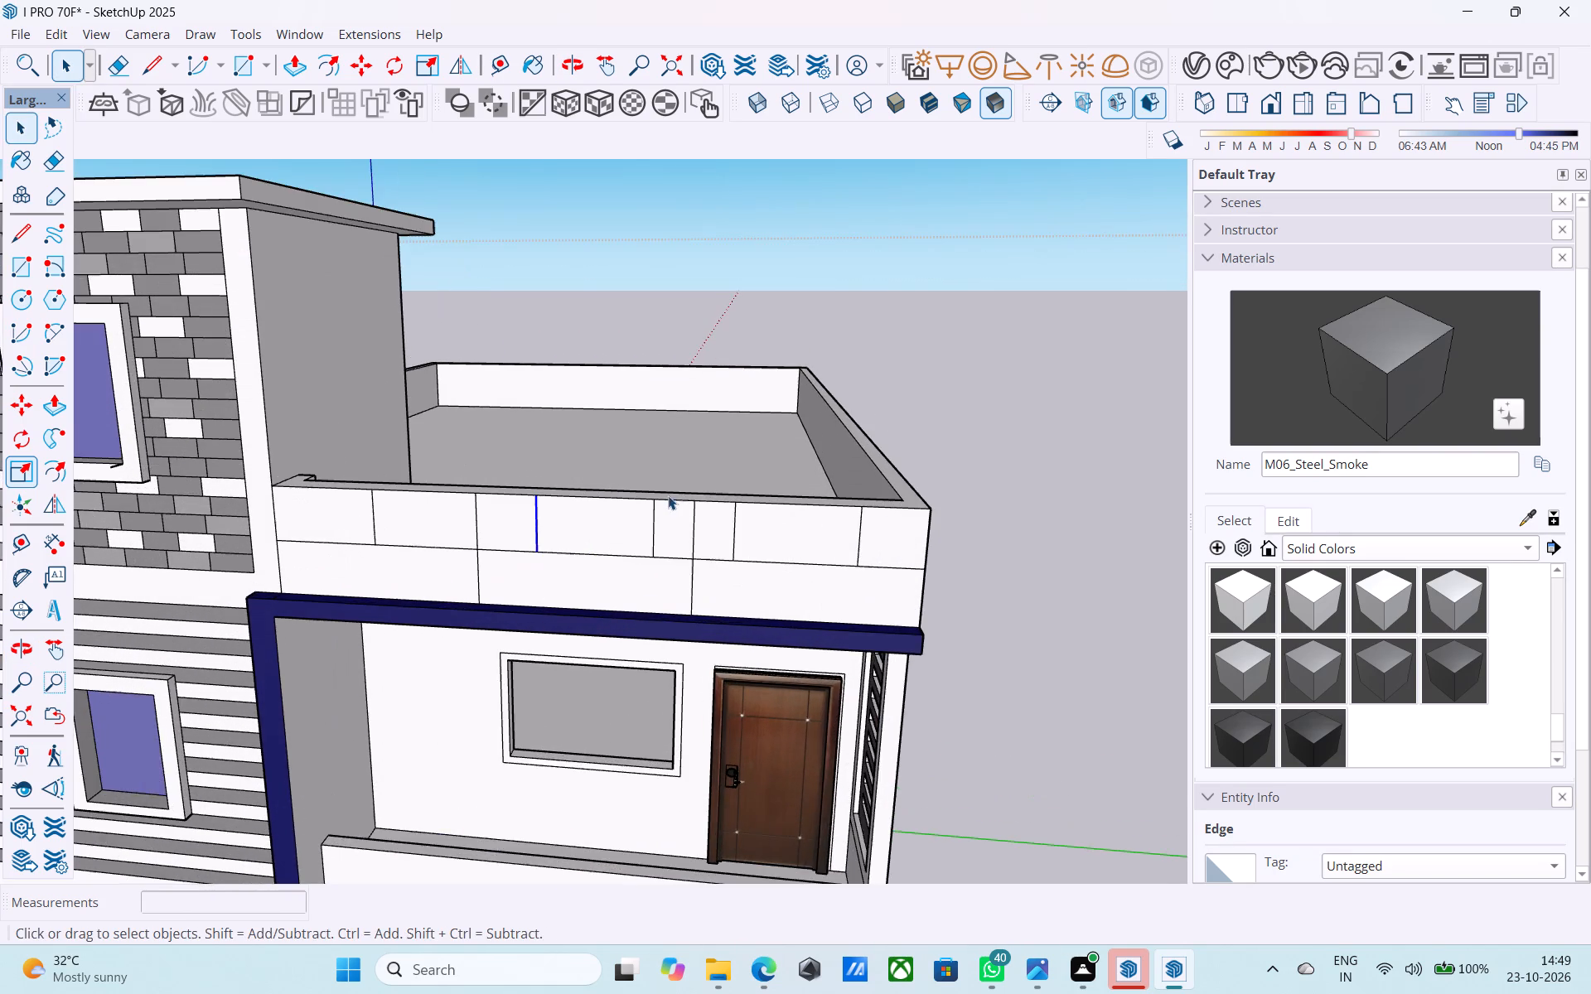
{"action": "scroll", "coordinate": [659, 506], "scroll_direction": "up", "scroll_amount": 2}
{"action": "scroll", "coordinate": [655, 508], "scroll_direction": "down", "scroll_amount": 4}
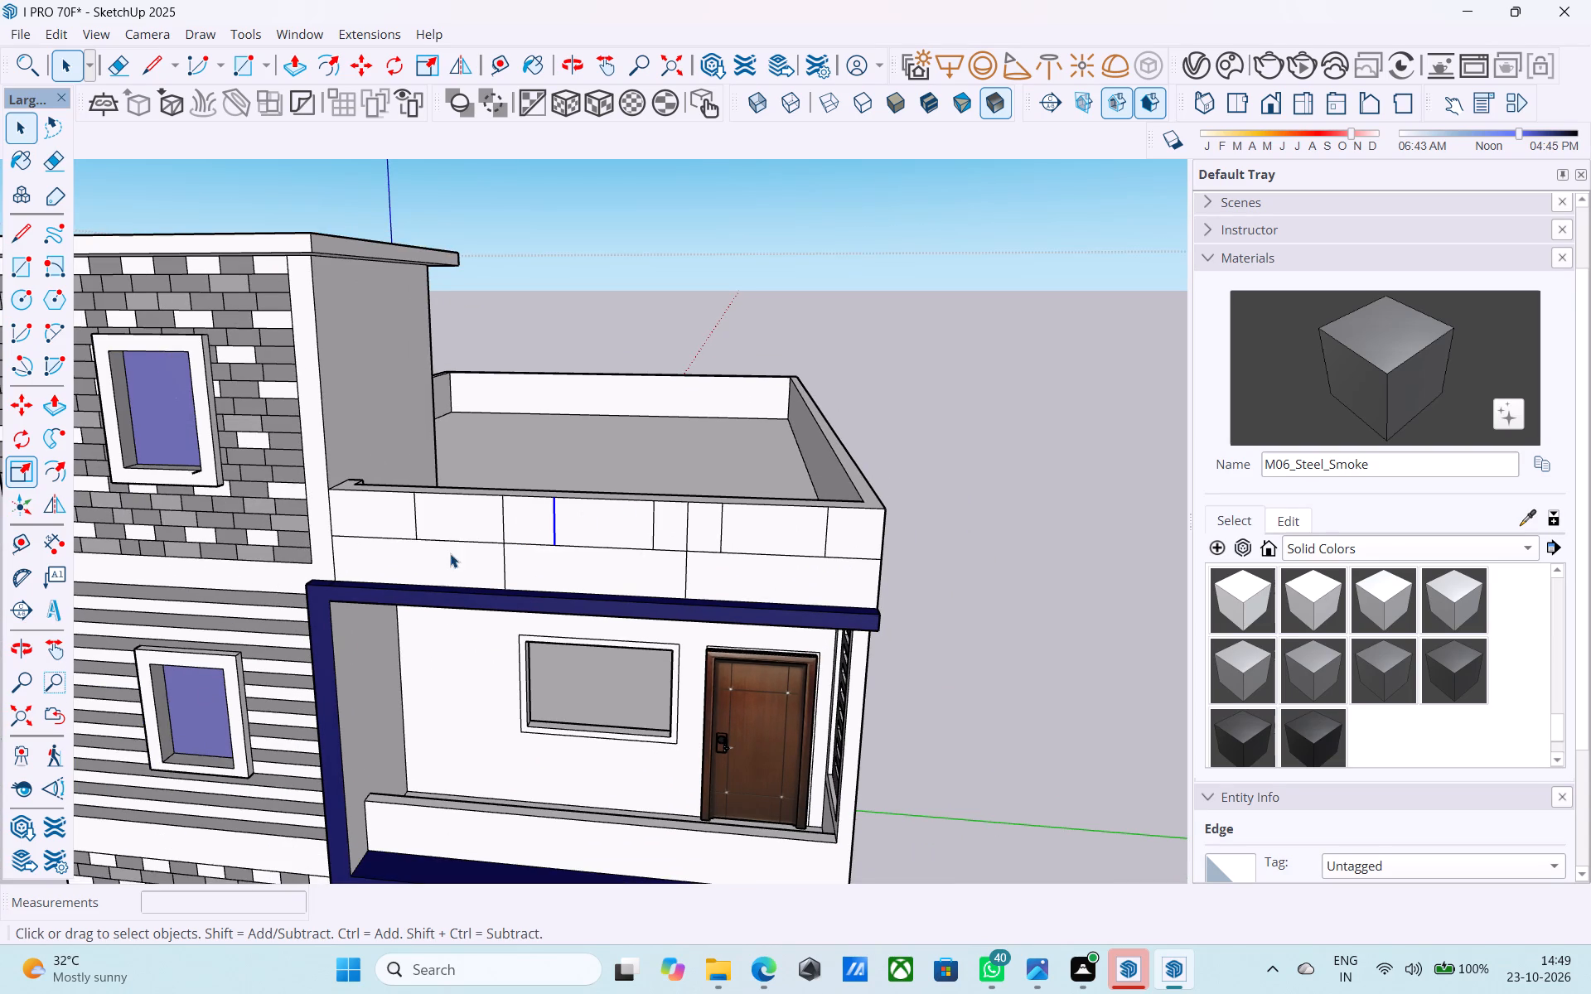
{"action": "key", "text": "e"}
{"action": "left_click_drag", "start_coordinate": [515, 521], "coordinate": [483, 519]}
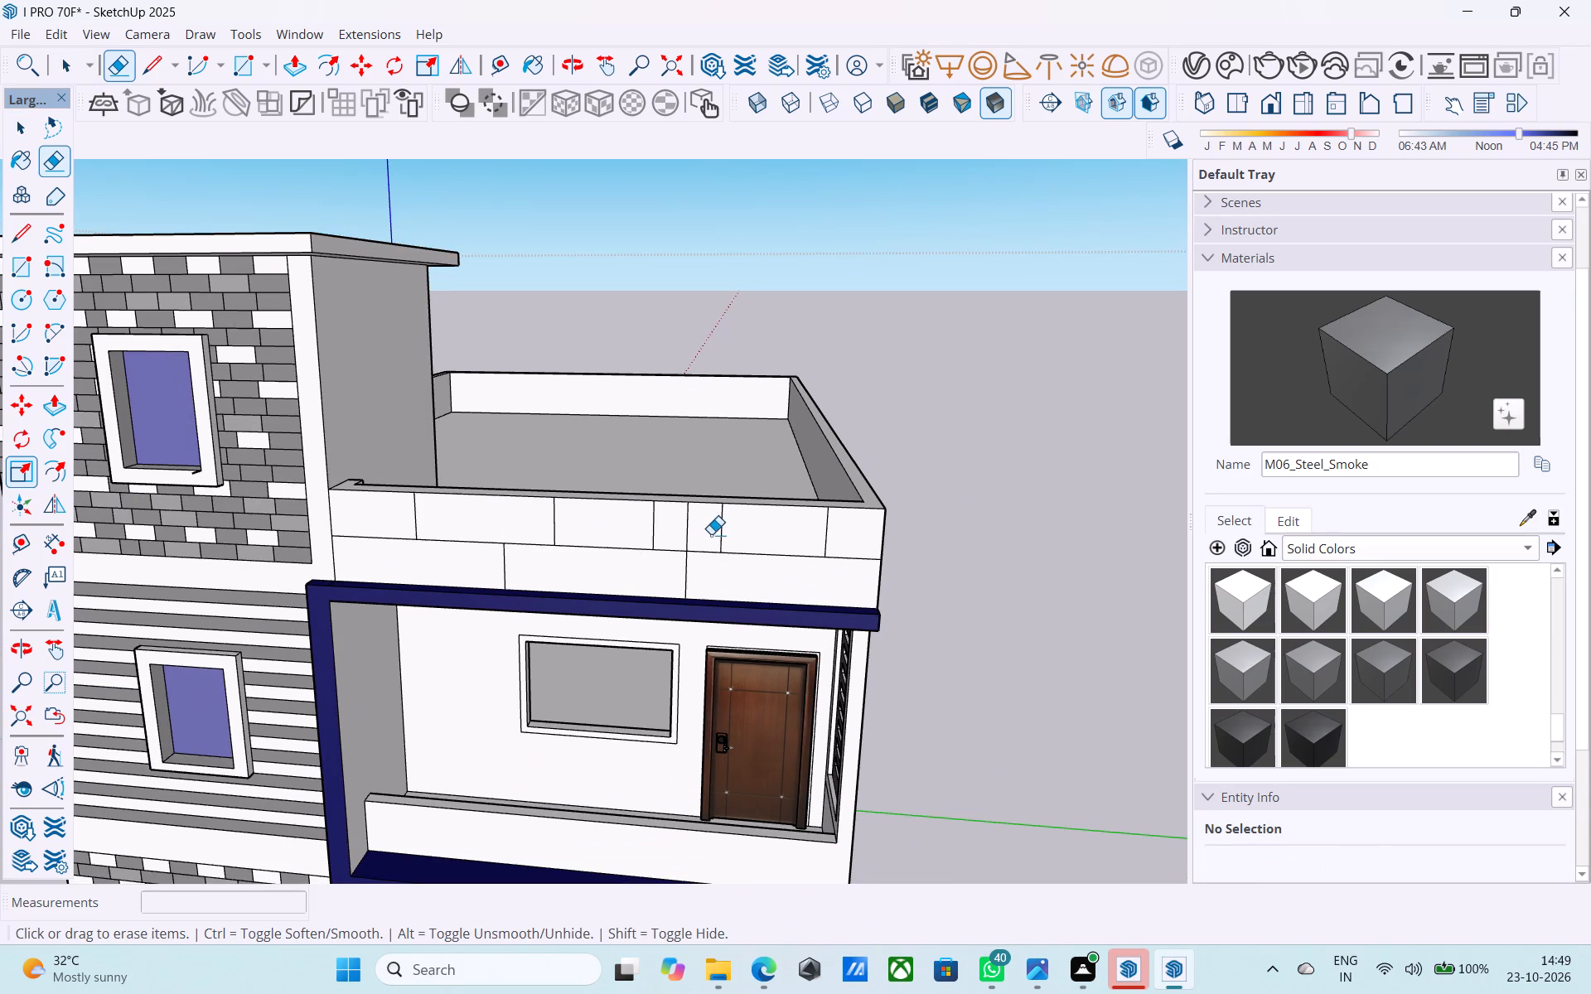
{"action": "left_click_drag", "start_coordinate": [700, 533], "coordinate": [726, 533]}
{"action": "key", "text": "space"}
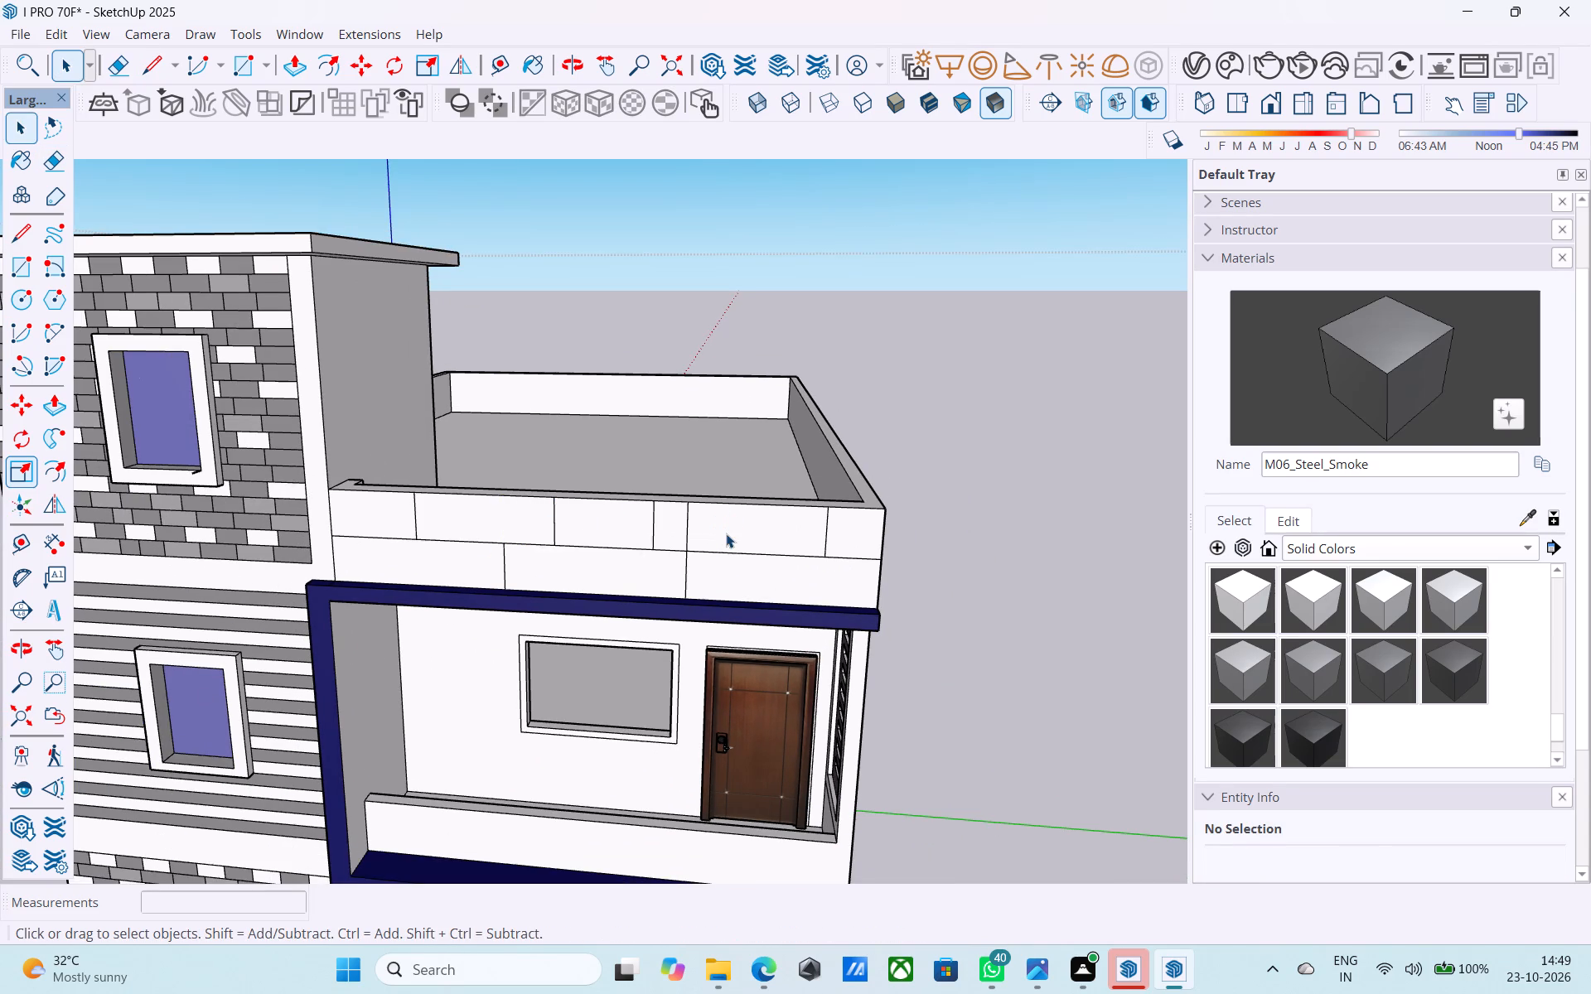
Push the upper parapet faces between the three remaining blocks about 10" back through the wall to cut two notches.
{"action": "left_click", "coordinate": [726, 533]}
{"action": "type", "text": "op"}
{"action": "left_click", "coordinate": [726, 533]}
{"action": "left_click", "coordinate": [730, 514]}
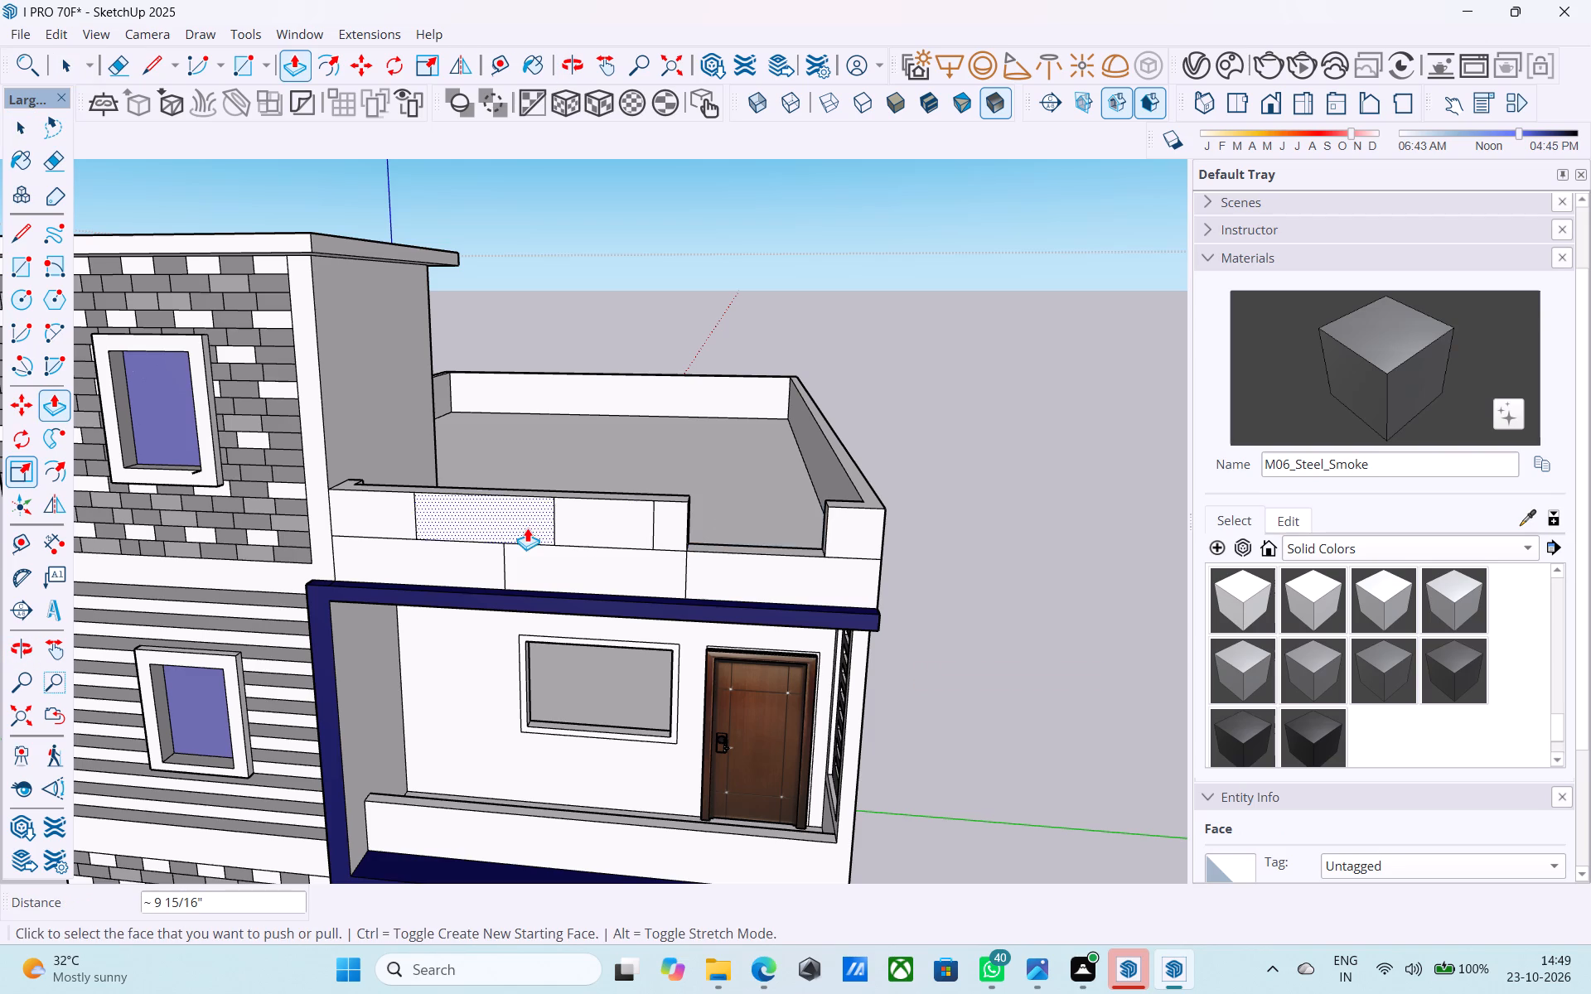
{"action": "double_click", "coordinate": [527, 527]}
{"action": "double_click", "coordinate": [667, 528]}
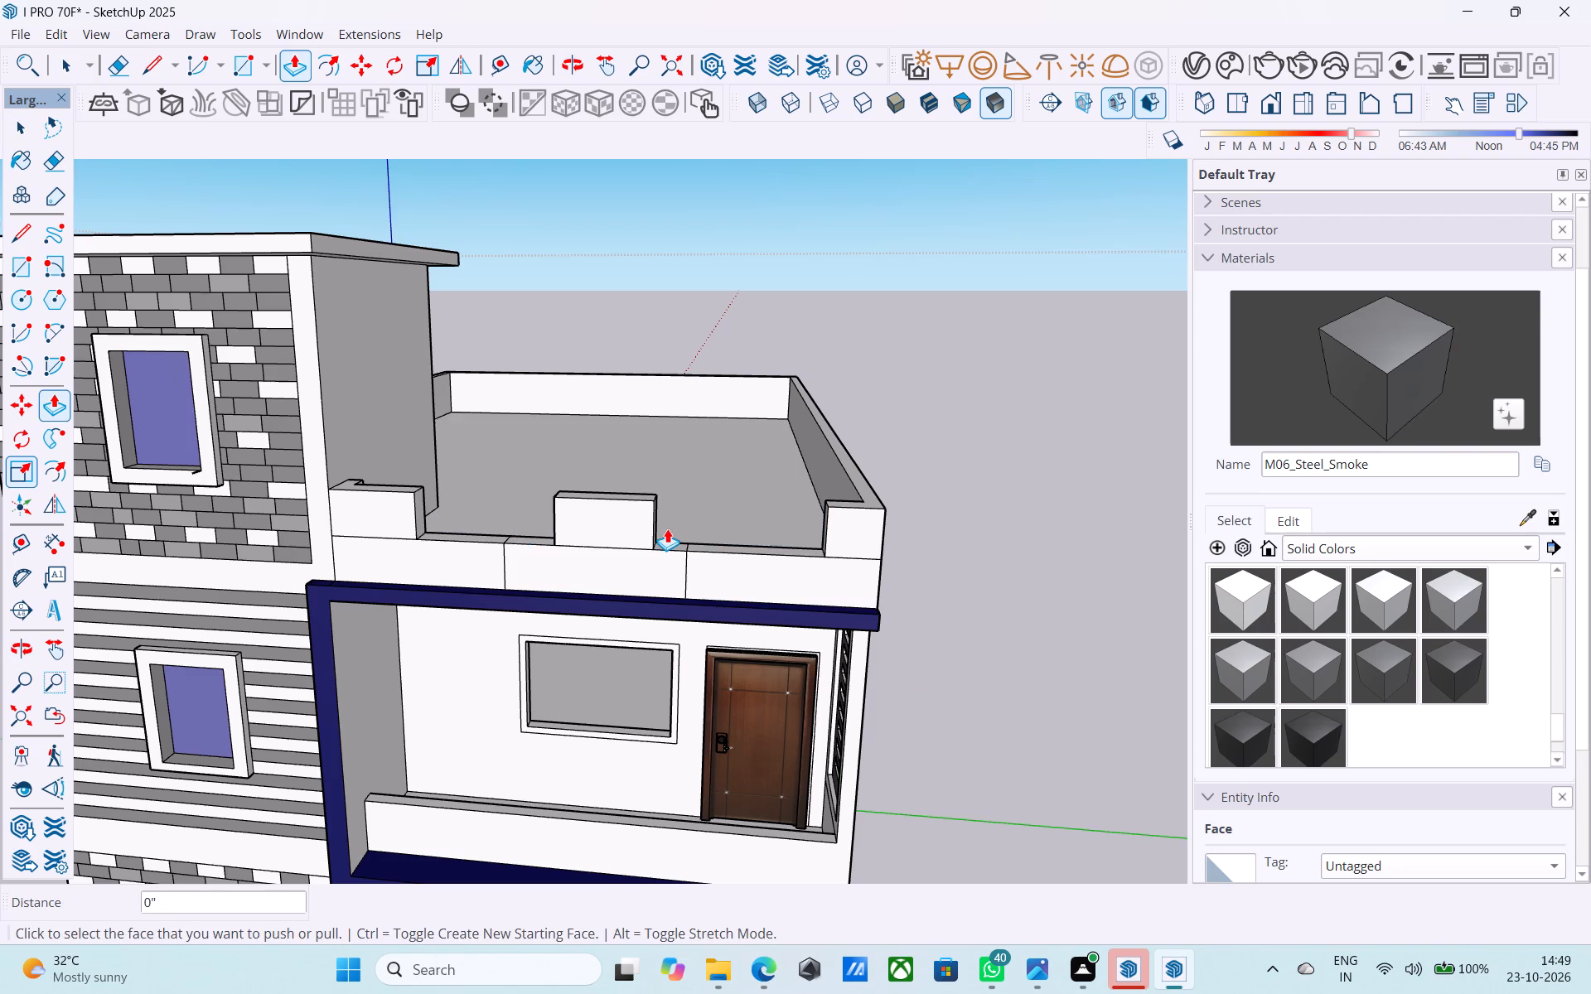
Erase the leftover divider edges across the lowered parapet tops on both sides of the middle block, and save the model.
{"action": "middle_click_drag", "start_coordinate": [669, 533], "coordinate": [726, 431]}
{"action": "scroll", "coordinate": [726, 431], "scroll_direction": "down", "scroll_amount": 3}
{"action": "middle_click_drag", "start_coordinate": [726, 432], "coordinate": [737, 683]}
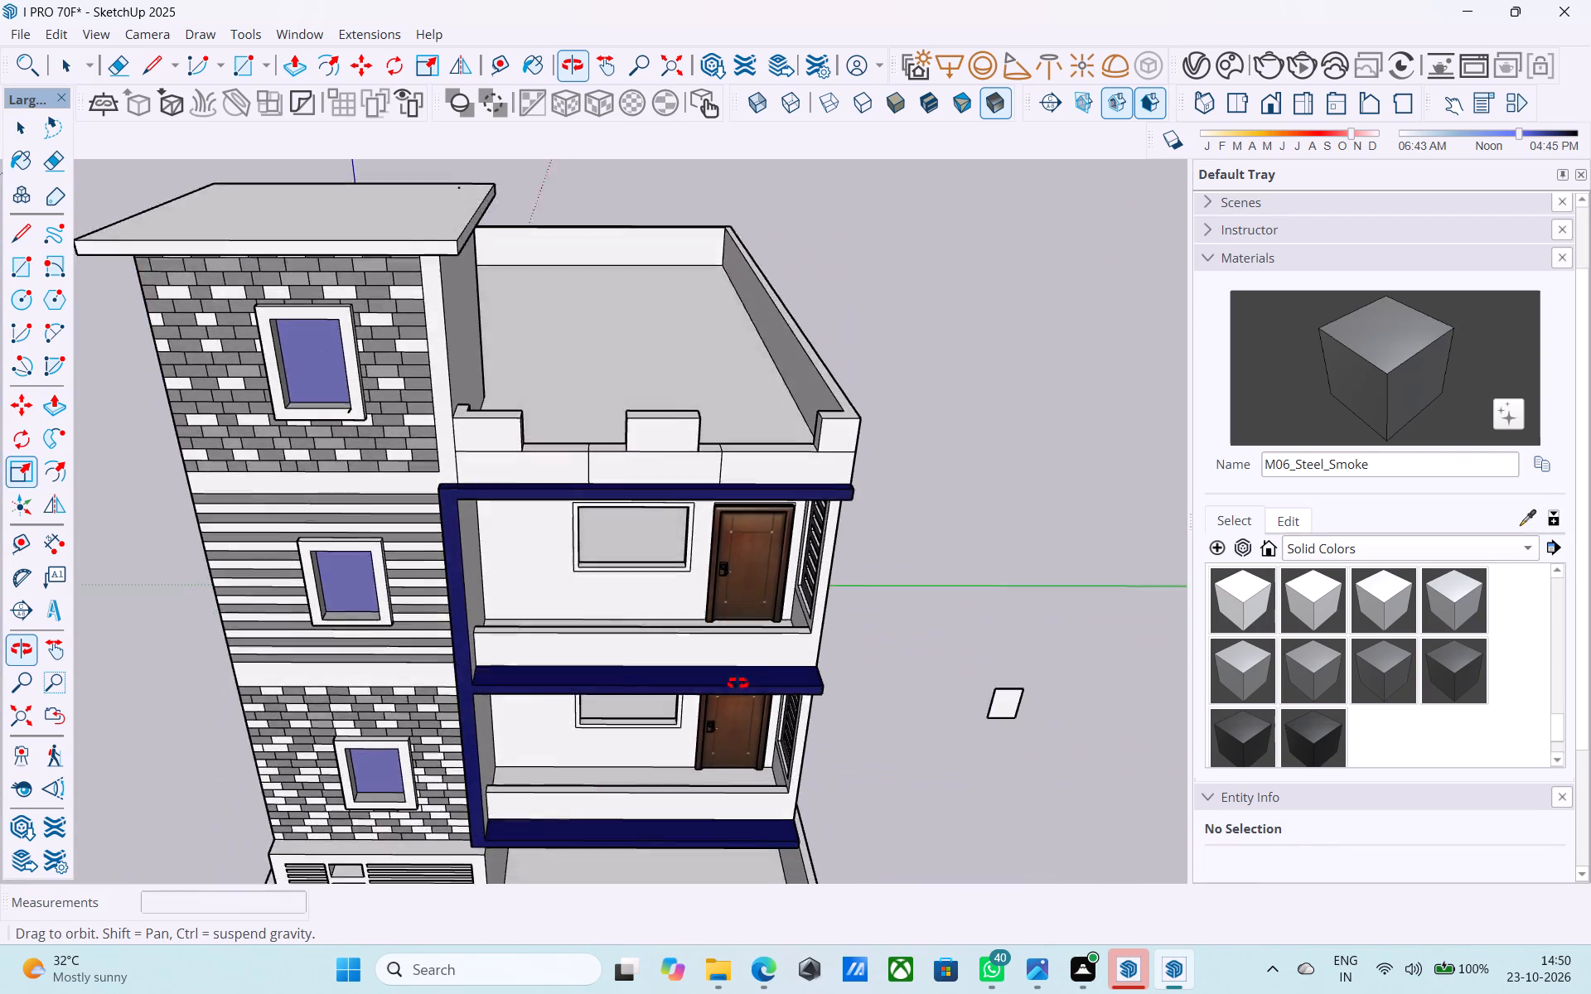
{"action": "middle_click_drag", "start_coordinate": [737, 683], "coordinate": [498, 754]}
{"action": "middle_click_drag", "start_coordinate": [706, 502], "coordinate": [614, 520]}
{"action": "scroll", "coordinate": [636, 489], "scroll_direction": "up", "scroll_amount": 7}
{"action": "key", "text": "e"}
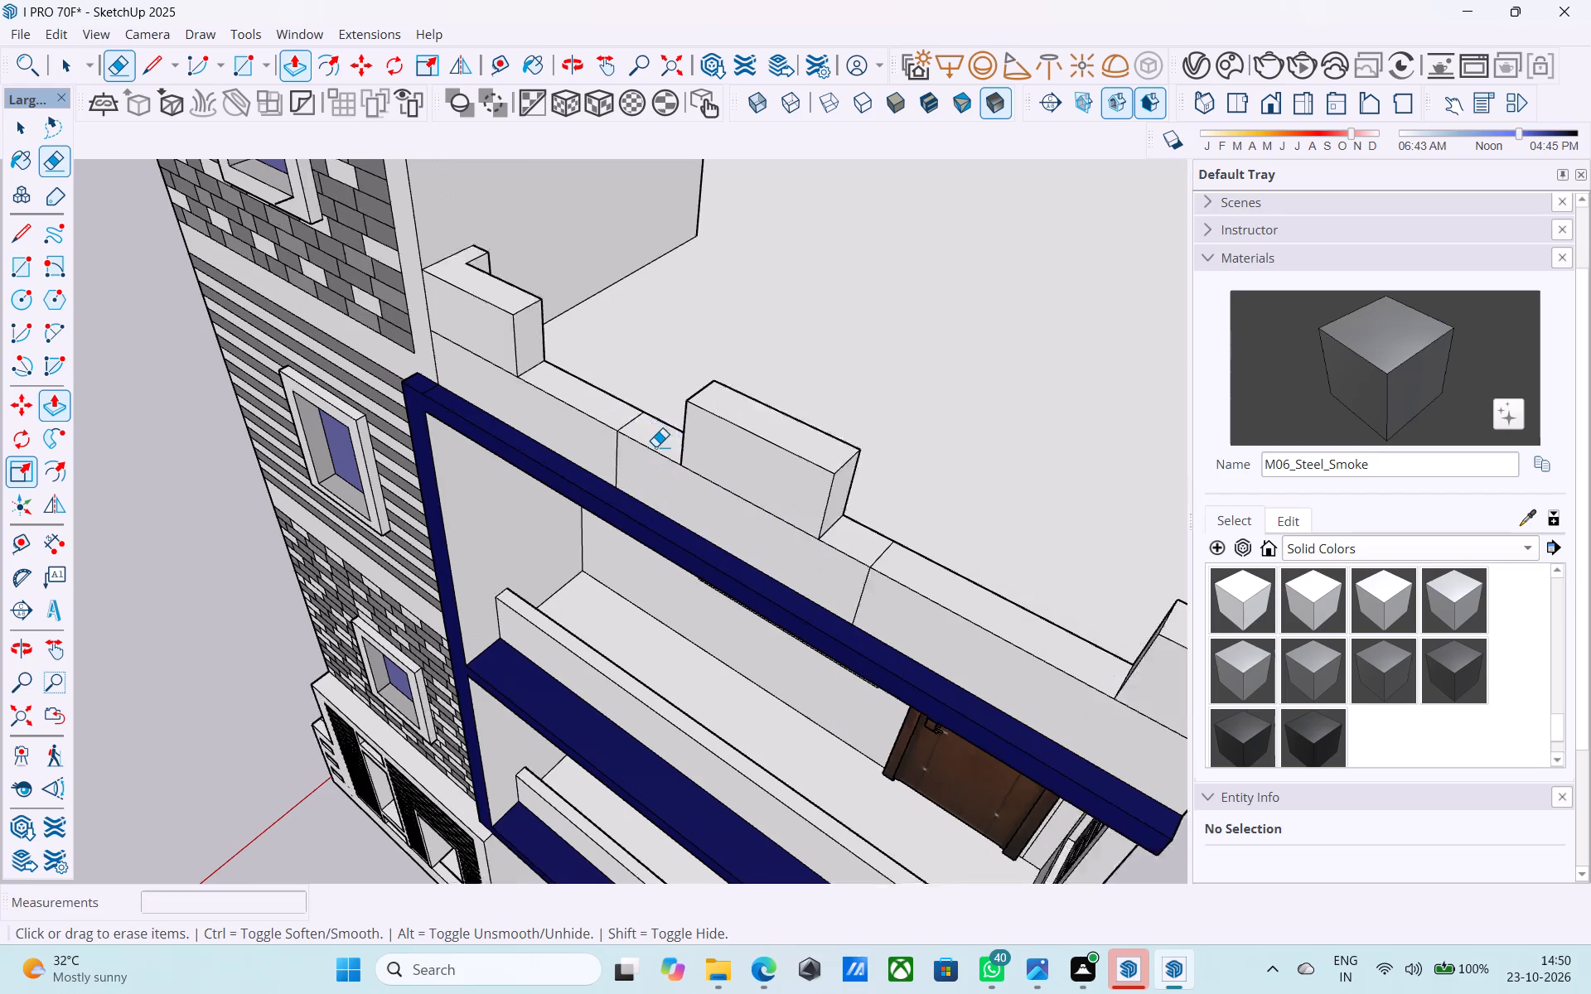
{"action": "scroll", "coordinate": [655, 446], "scroll_direction": "up", "scroll_amount": 2}
{"action": "left_click_drag", "start_coordinate": [637, 413], "coordinate": [621, 413]}
{"action": "left_click_drag", "start_coordinate": [950, 585], "coordinate": [936, 581]}
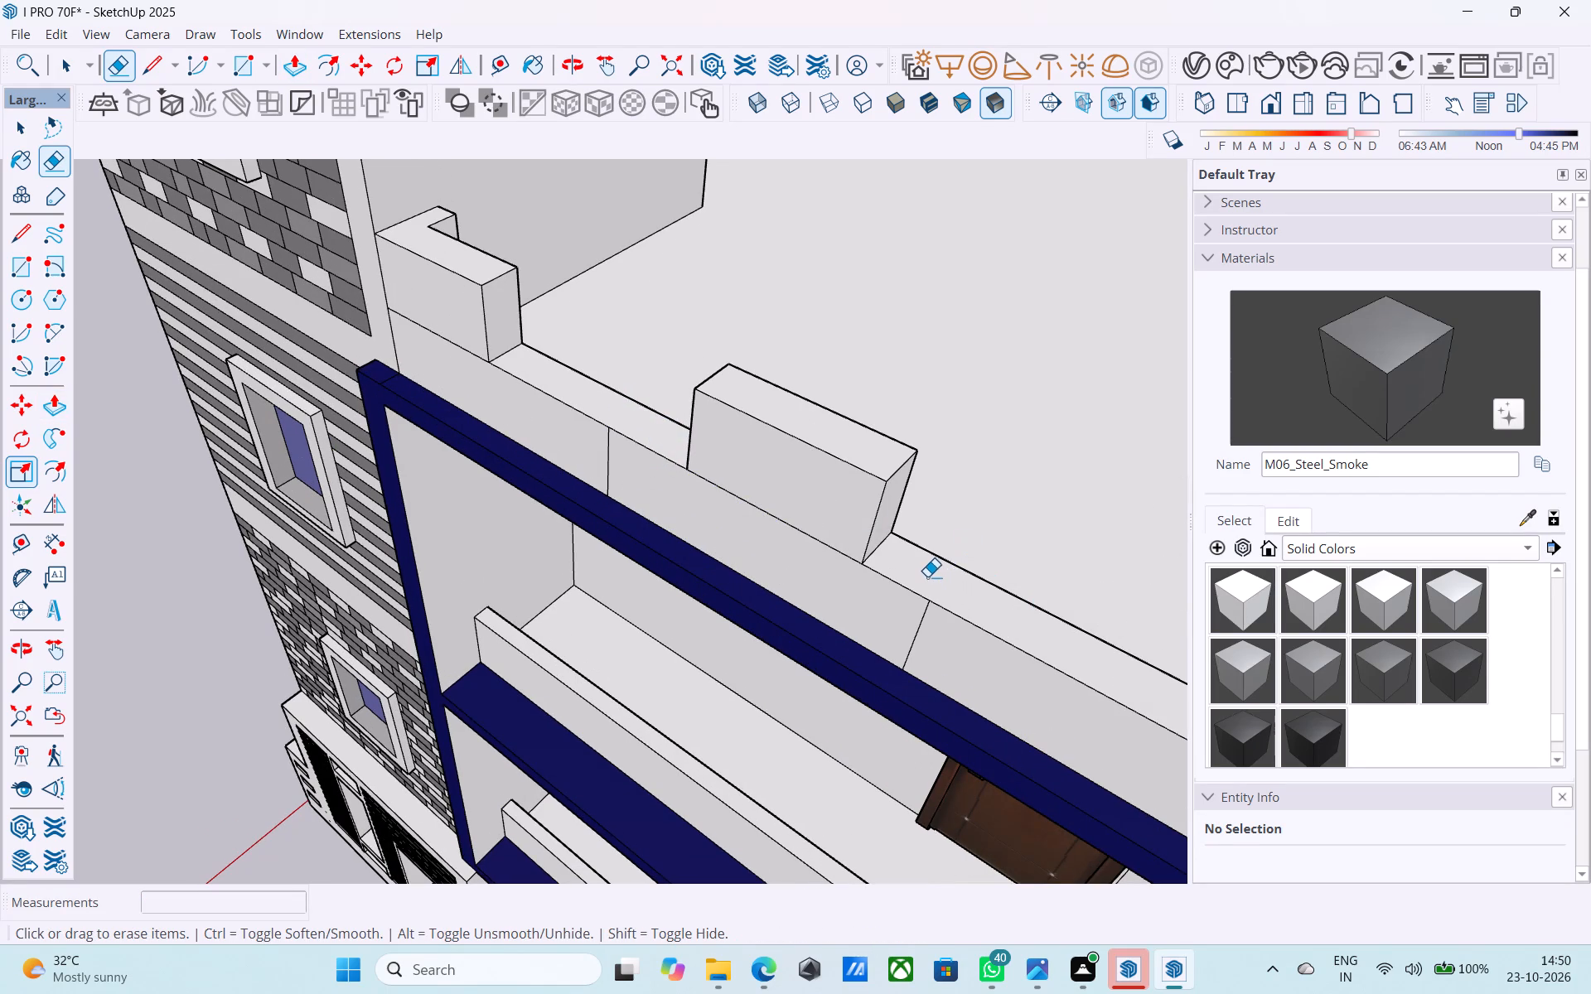
{"action": "key", "text": "space"}
{"action": "key", "text": "space"}
{"action": "scroll", "coordinate": [871, 588], "scroll_direction": "down", "scroll_amount": 5}
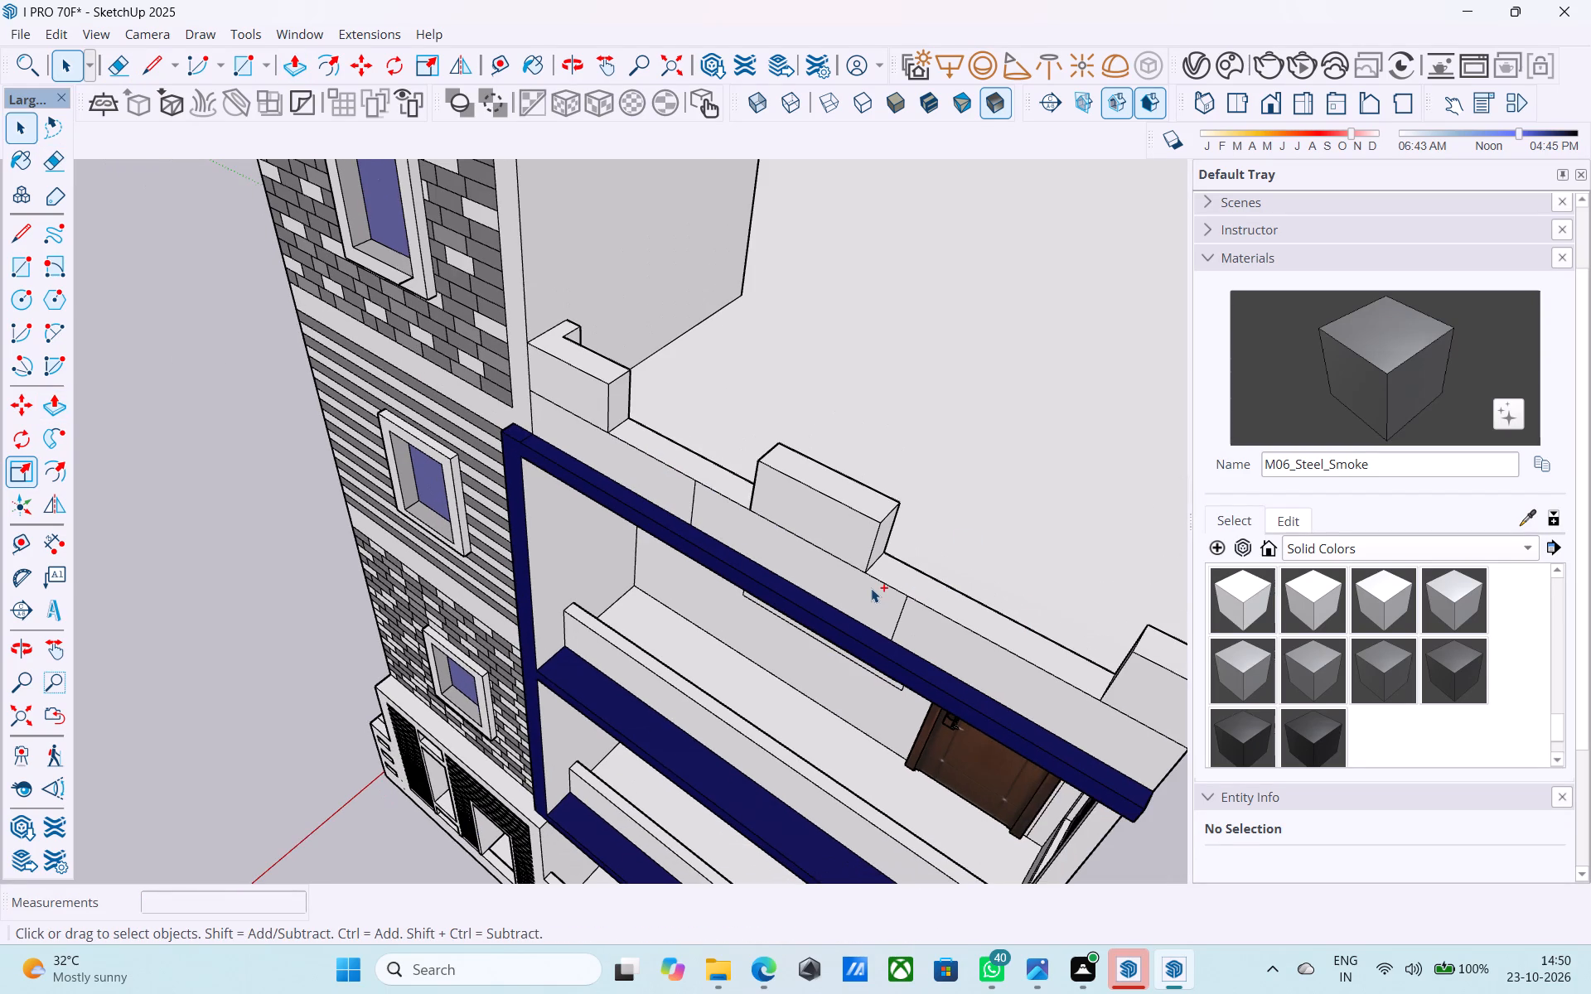
{"action": "key", "text": "ctrl+s"}
Examine the notched terrace parapet and its blocks from several angles.
{"action": "scroll", "coordinate": [872, 594], "scroll_direction": "down", "scroll_amount": 2}
{"action": "middle_click_drag", "start_coordinate": [859, 600], "coordinate": [624, 566], "text": "shift"}
{"action": "middle_click_drag", "start_coordinate": [813, 712], "coordinate": [687, 625], "text": "shift"}
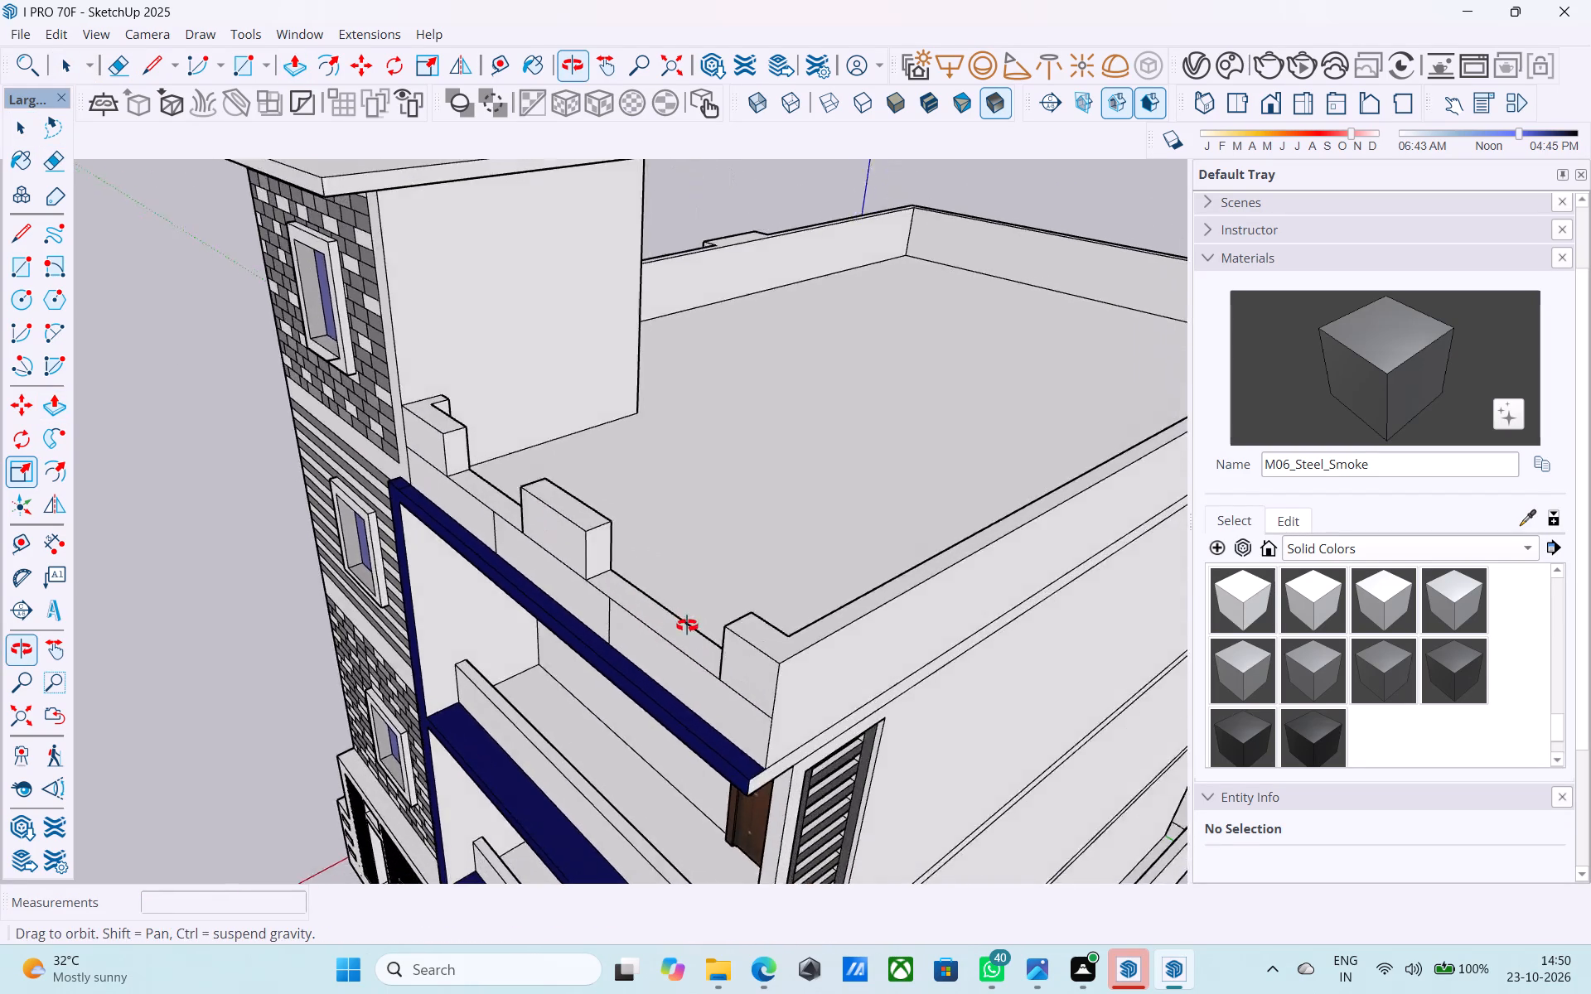
{"action": "middle_click_drag", "start_coordinate": [687, 625], "coordinate": [612, 449], "text": "shift"}
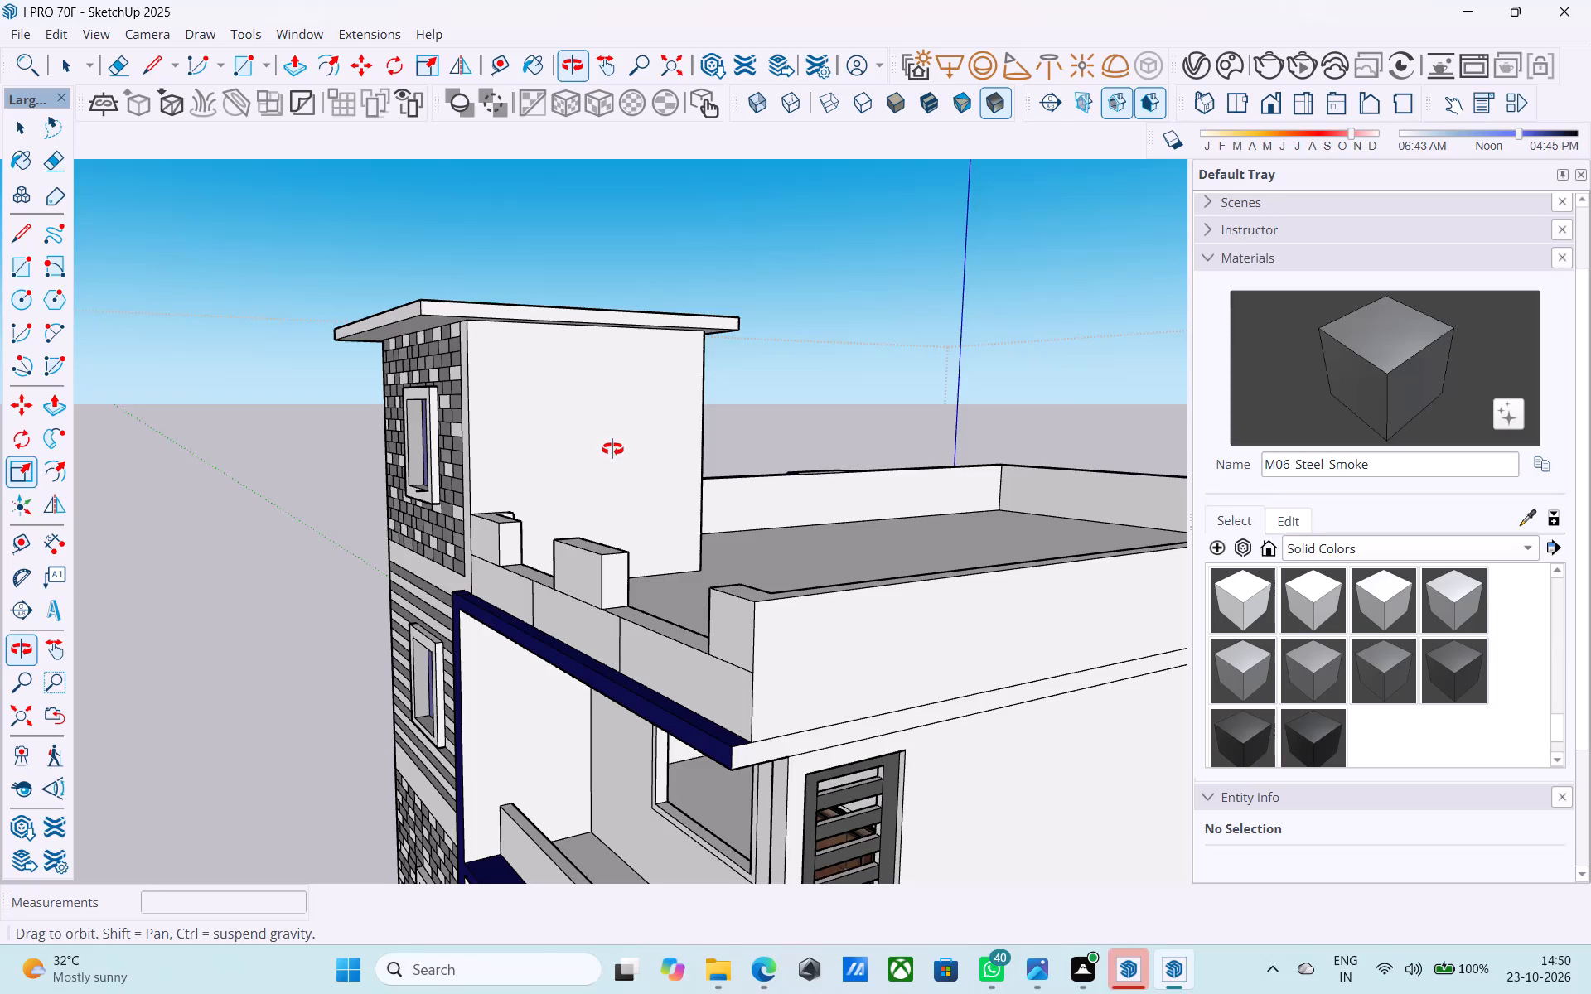
{"action": "middle_click_drag", "start_coordinate": [612, 449], "coordinate": [824, 501], "text": "shift"}
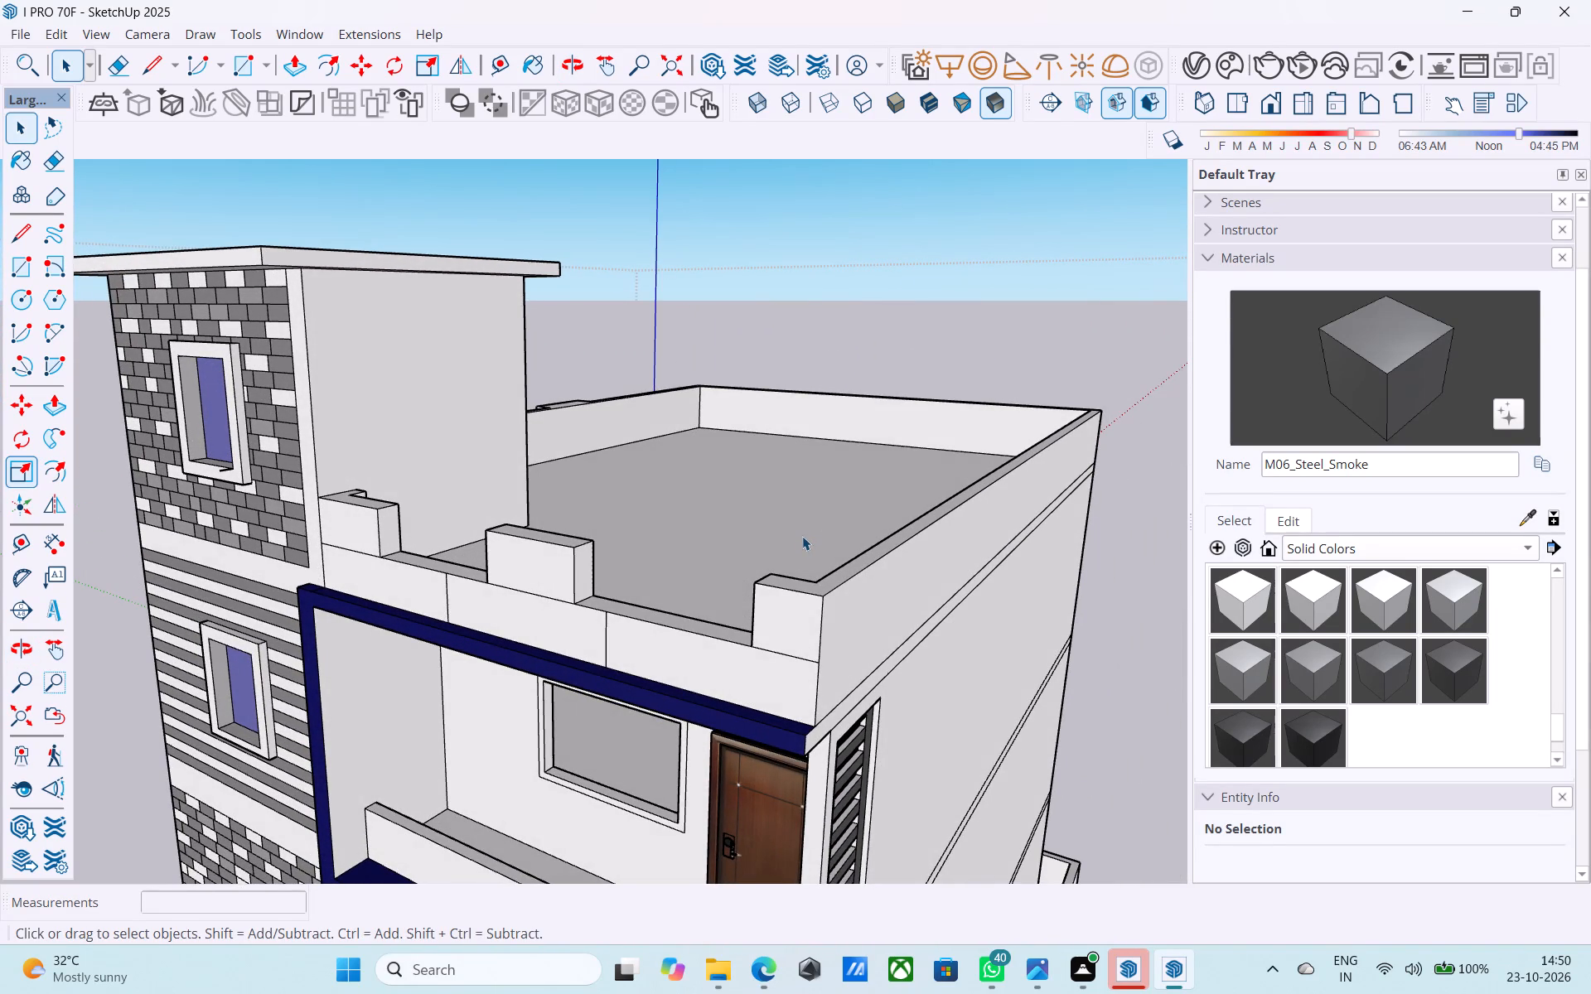
{"action": "middle_click_drag", "start_coordinate": [802, 536], "coordinate": [857, 578], "text": "shift"}
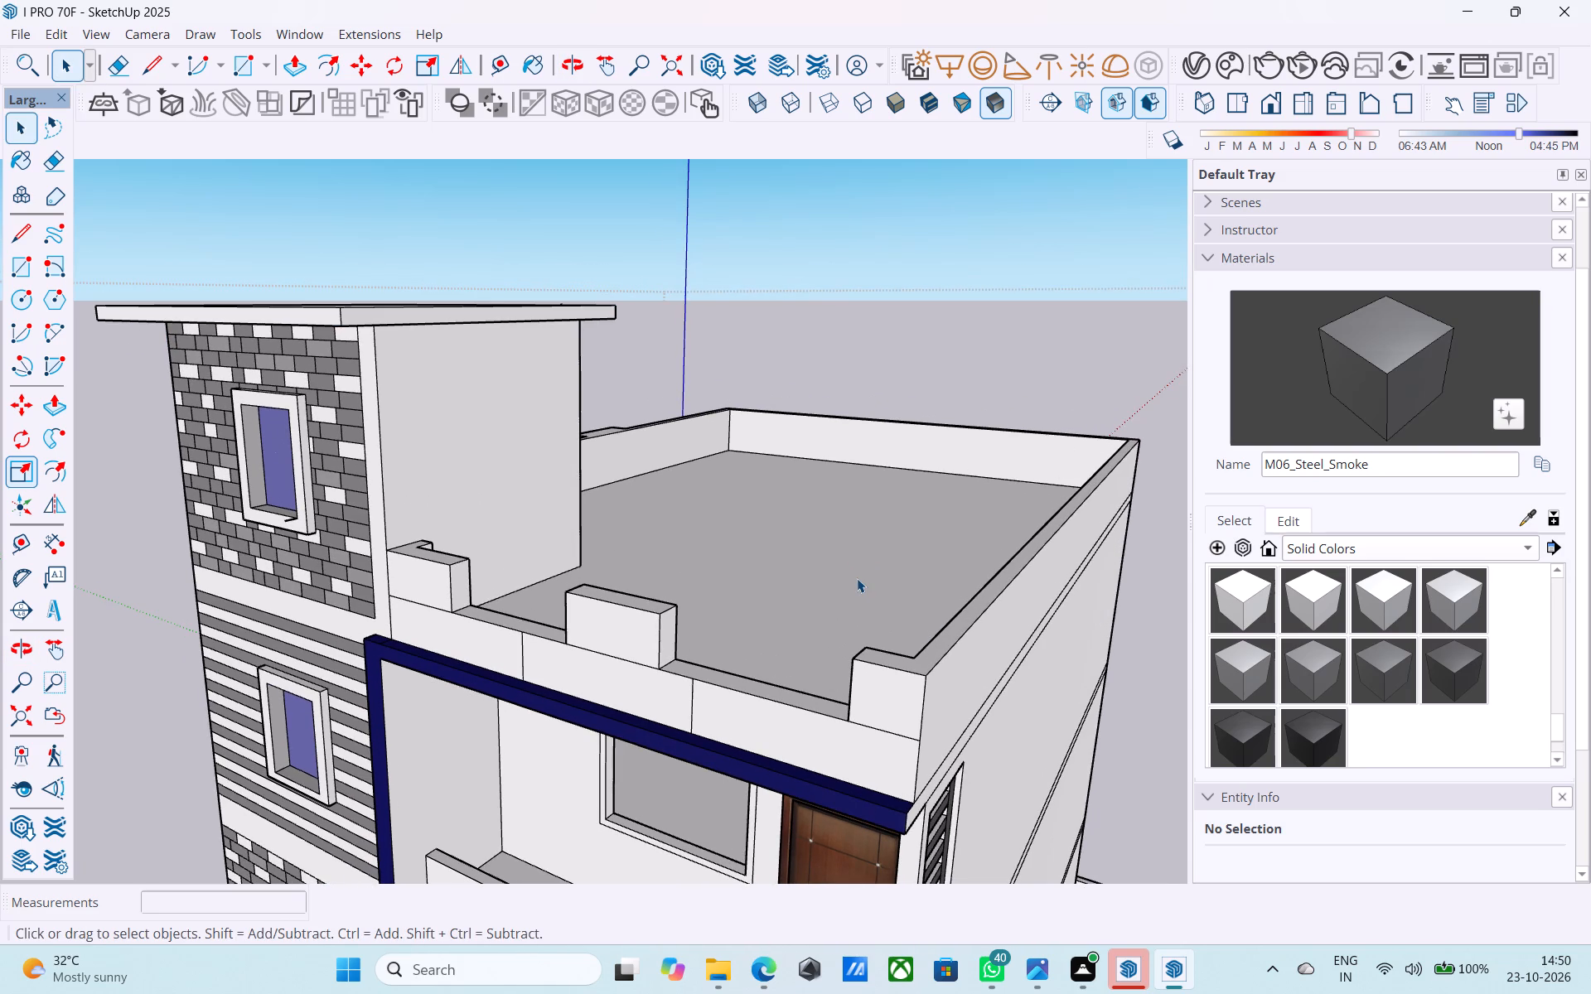
{"action": "scroll", "coordinate": [860, 567], "scroll_direction": "down", "scroll_amount": 5}
{"action": "middle_click_drag", "start_coordinate": [860, 567], "coordinate": [745, 663], "text": "shift"}
{"action": "middle_click_drag", "start_coordinate": [626, 669], "coordinate": [773, 596]}
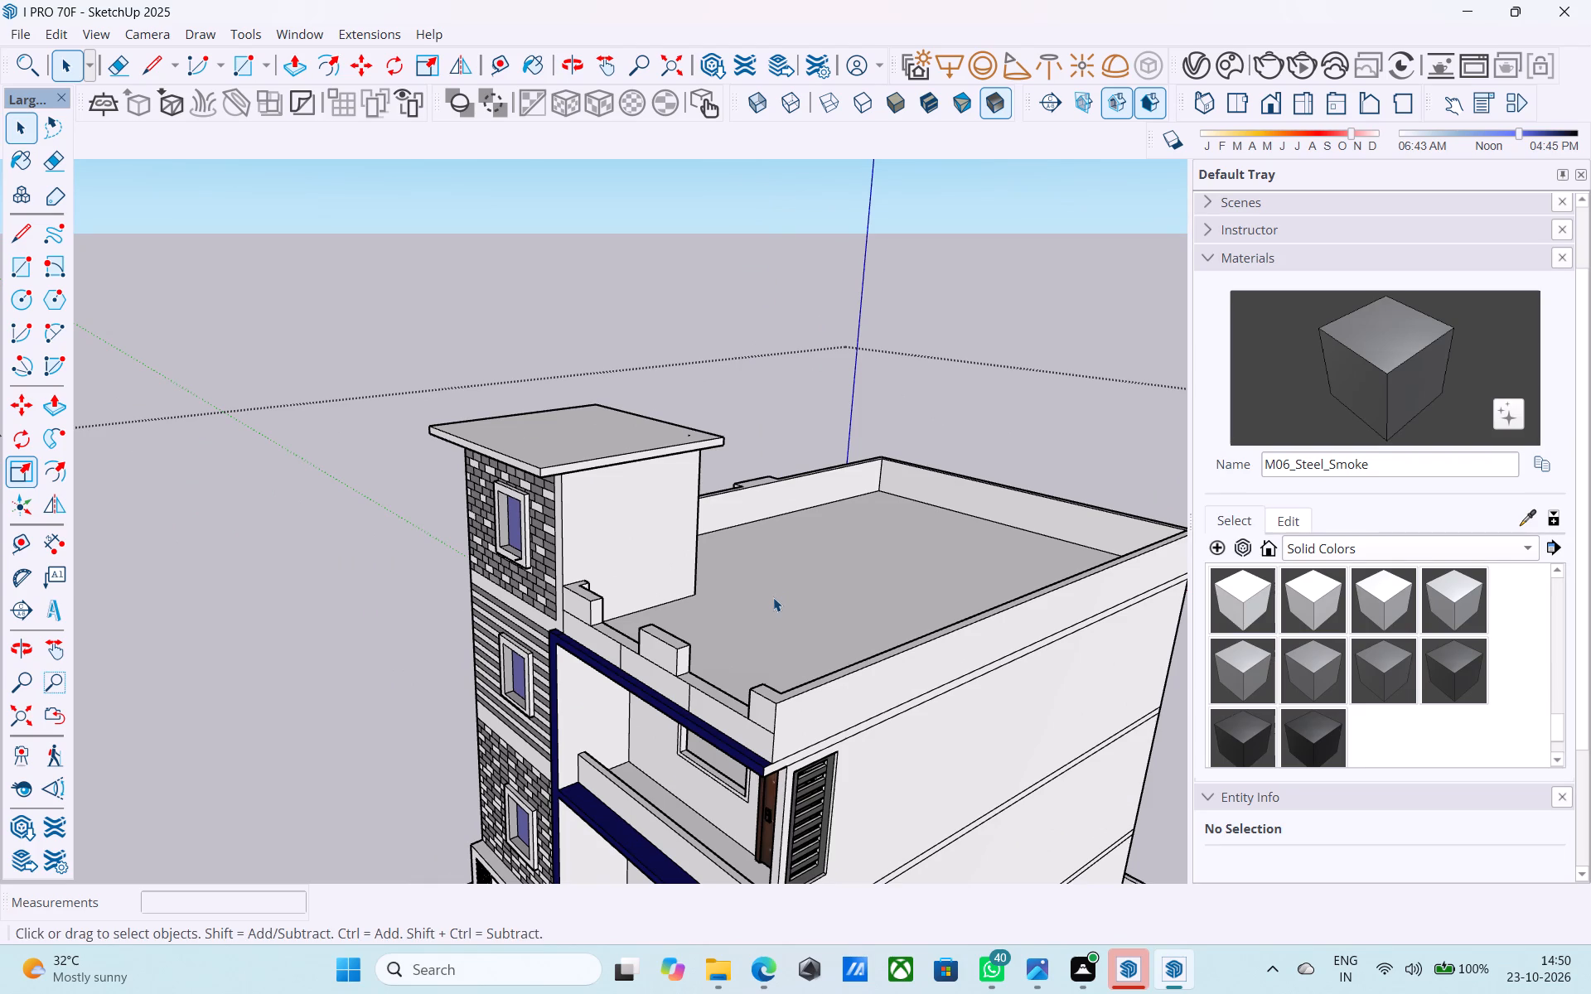
Raise the top of the tower-side parapet block by 2'.
{"action": "scroll", "coordinate": [771, 594], "scroll_direction": "down", "scroll_amount": 5}
{"action": "middle_click_drag", "start_coordinate": [768, 596], "coordinate": [709, 654]}
{"action": "scroll", "coordinate": [653, 675], "scroll_direction": "up", "scroll_amount": 19}
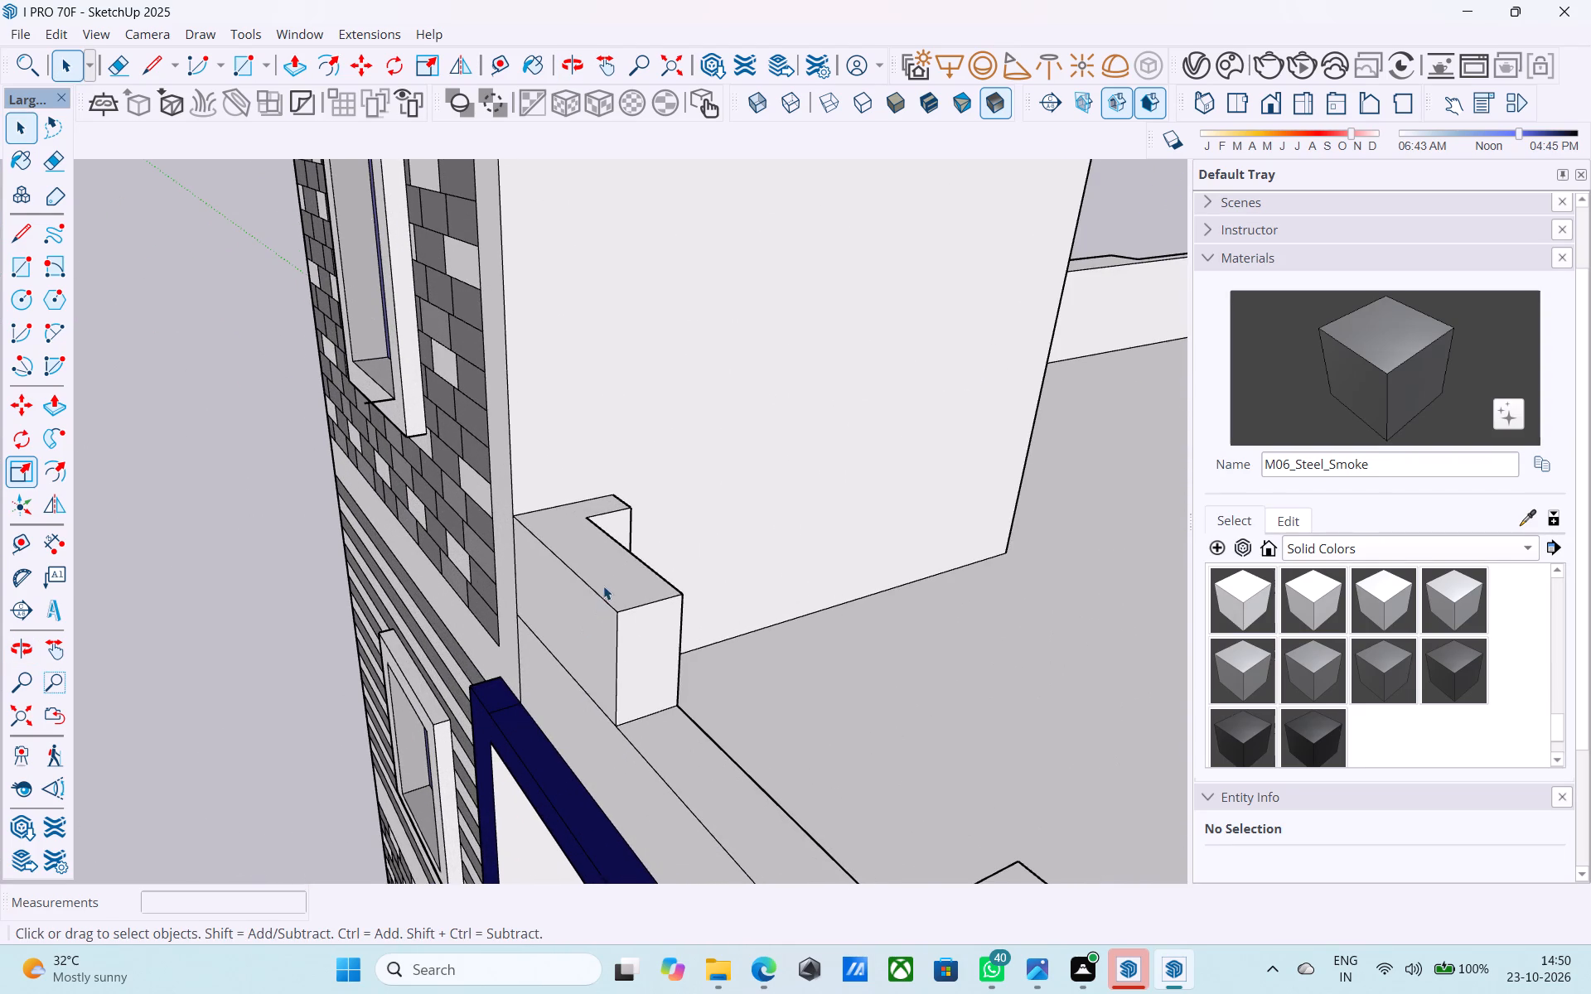
{"action": "left_click", "coordinate": [605, 585]}
{"action": "key", "text": "p"}
{"action": "left_click", "coordinate": [608, 591]}
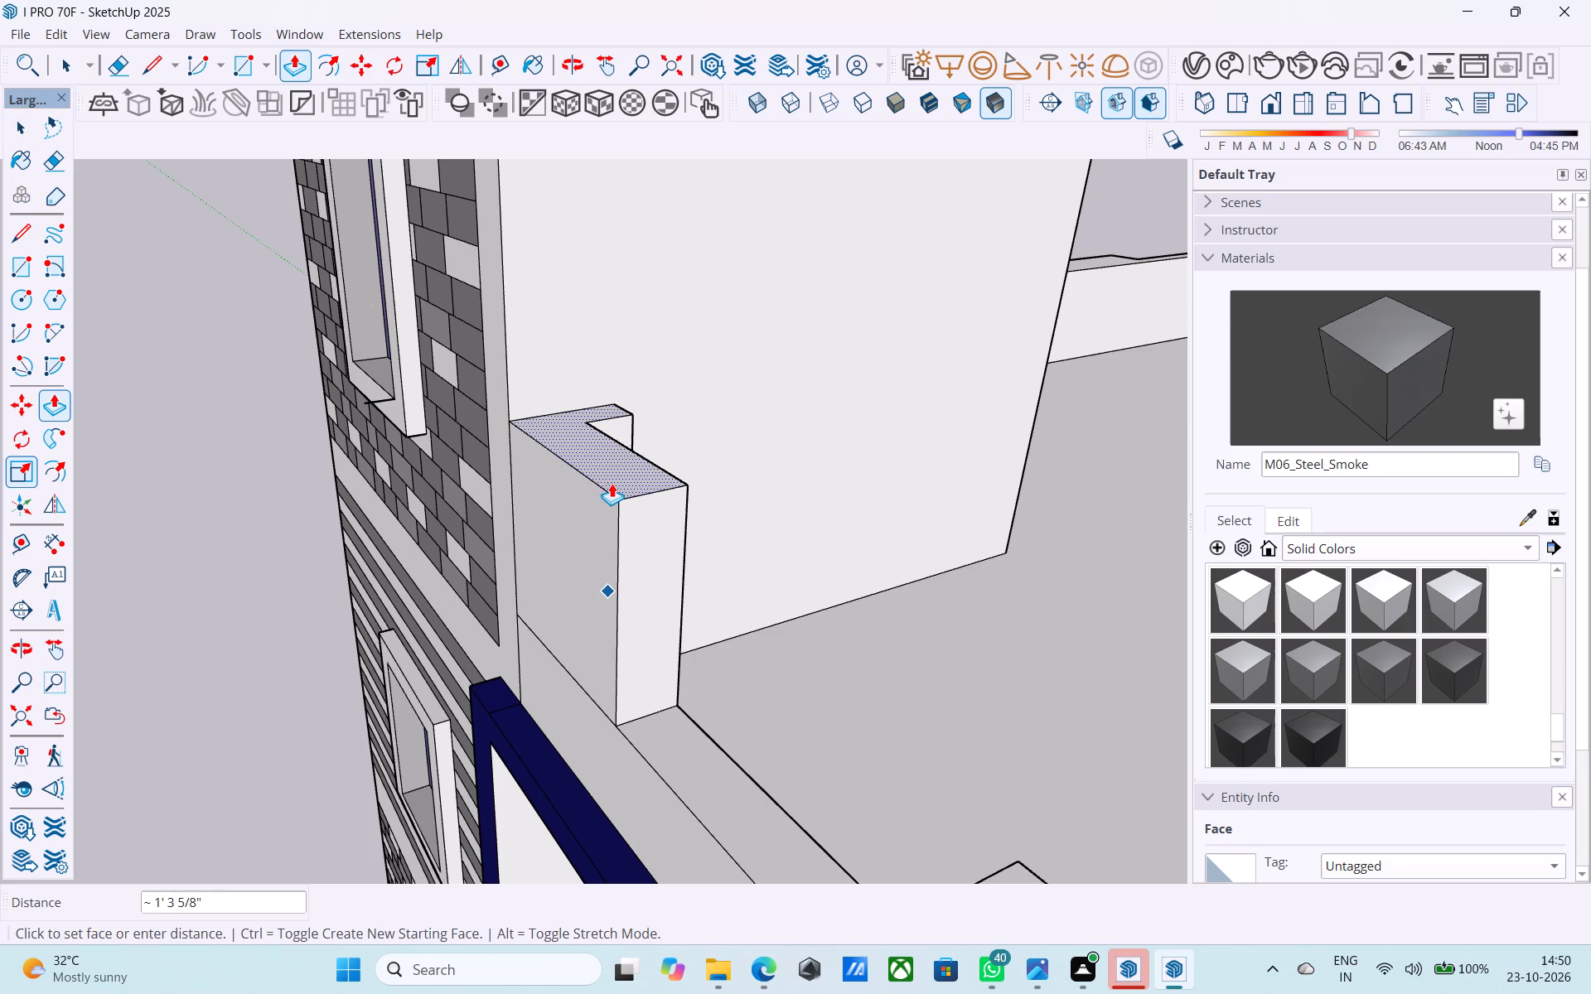
{"action": "type", "text": "2'"}
{"action": "key", "text": "Return"}
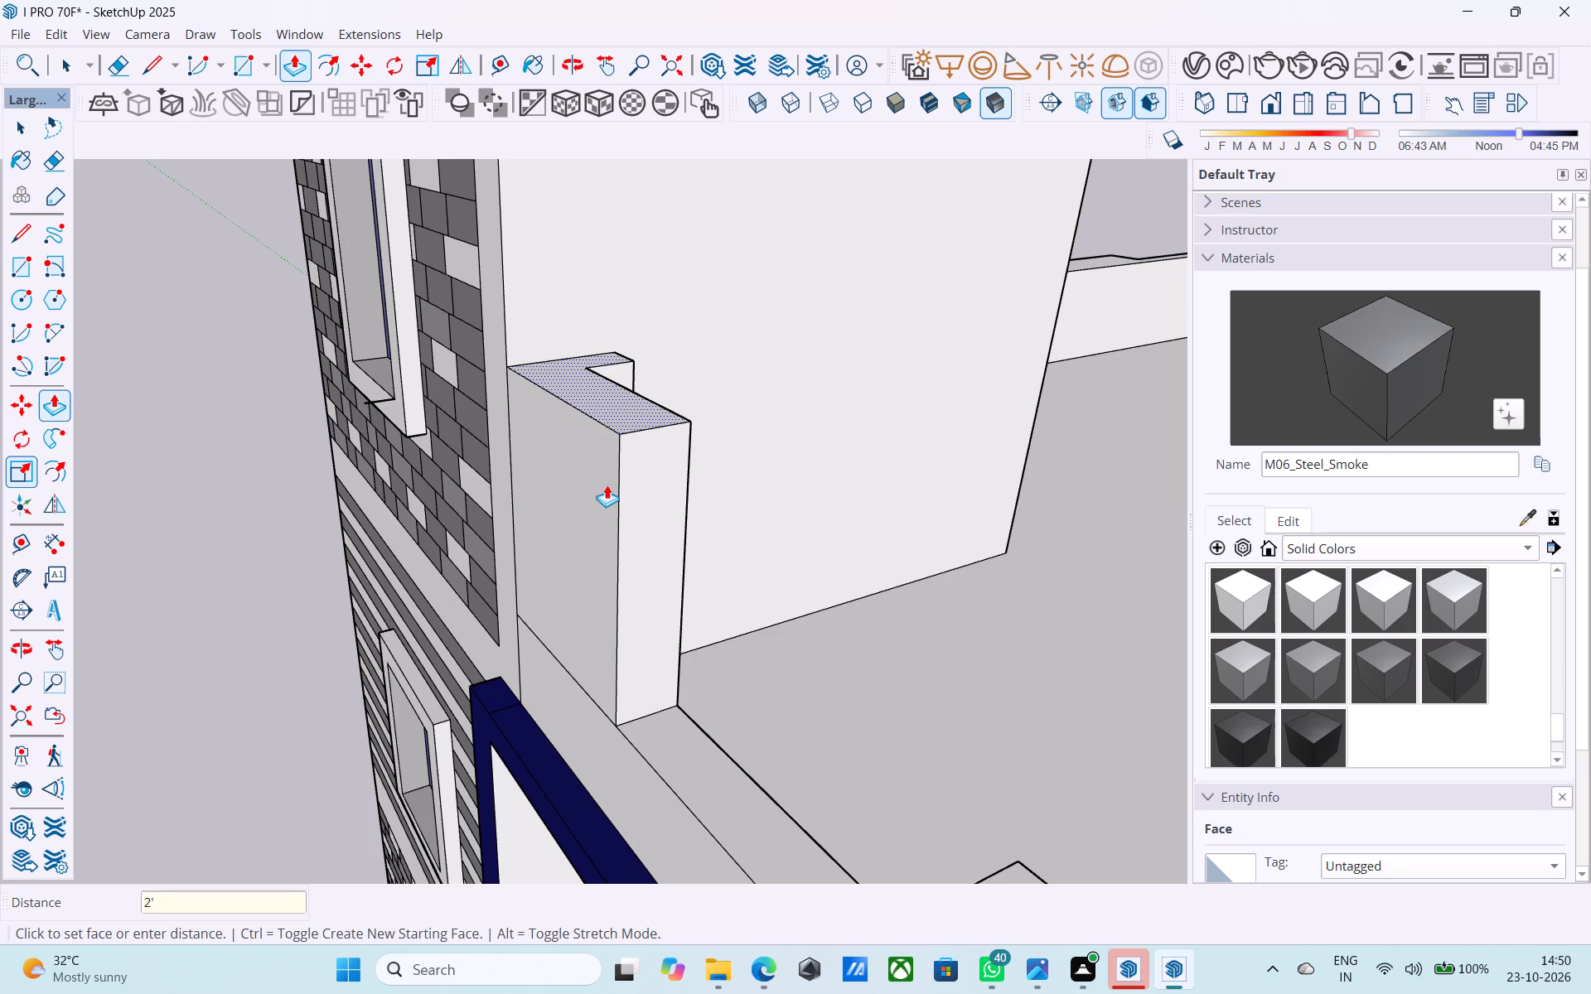
Raise the top of the middle parapet block by the same 2'.
{"action": "scroll", "coordinate": [585, 279], "scroll_direction": "down", "scroll_amount": 4}
{"action": "scroll", "coordinate": [585, 279], "scroll_direction": "up", "scroll_amount": 2}
{"action": "scroll", "coordinate": [585, 279], "scroll_direction": "down", "scroll_amount": 5}
{"action": "key", "text": "space"}
{"action": "left_click", "coordinate": [827, 584]}
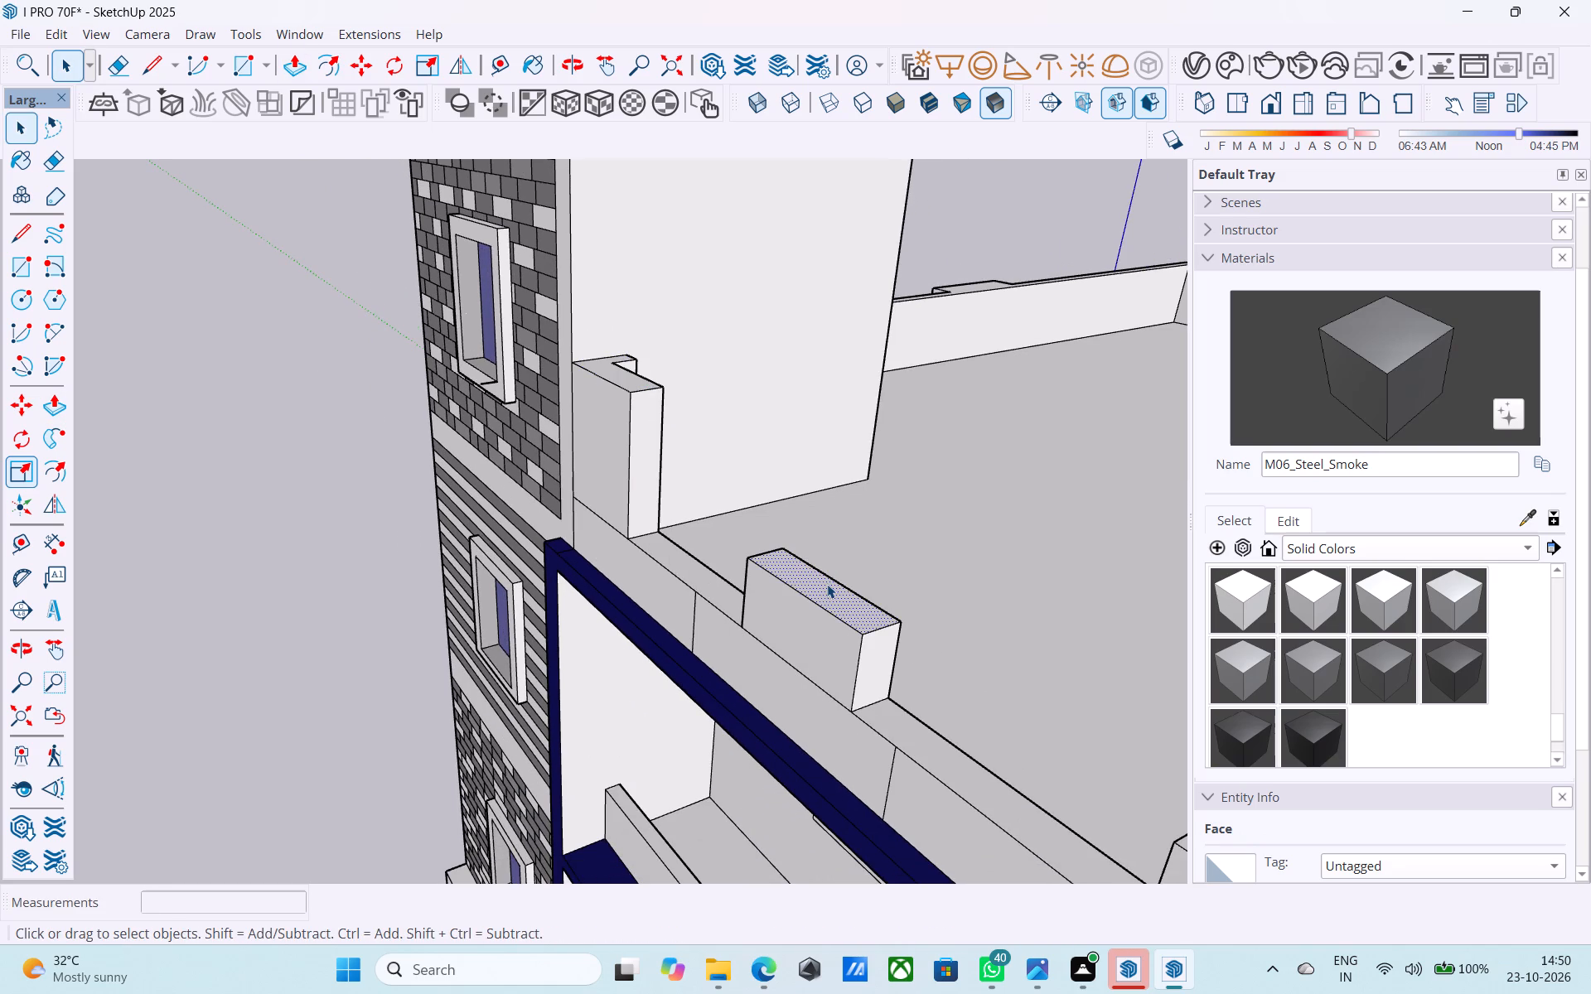
{"action": "key", "text": "p"}
{"action": "double_click", "coordinate": [827, 584]}
{"action": "scroll", "coordinate": [738, 528], "scroll_direction": "down", "scroll_amount": 11}
{"action": "middle_click_drag", "start_coordinate": [733, 594], "coordinate": [720, 669]}
{"action": "middle_click", "coordinate": [720, 670]}
{"action": "scroll", "coordinate": [815, 688], "scroll_direction": "up", "scroll_amount": 5}
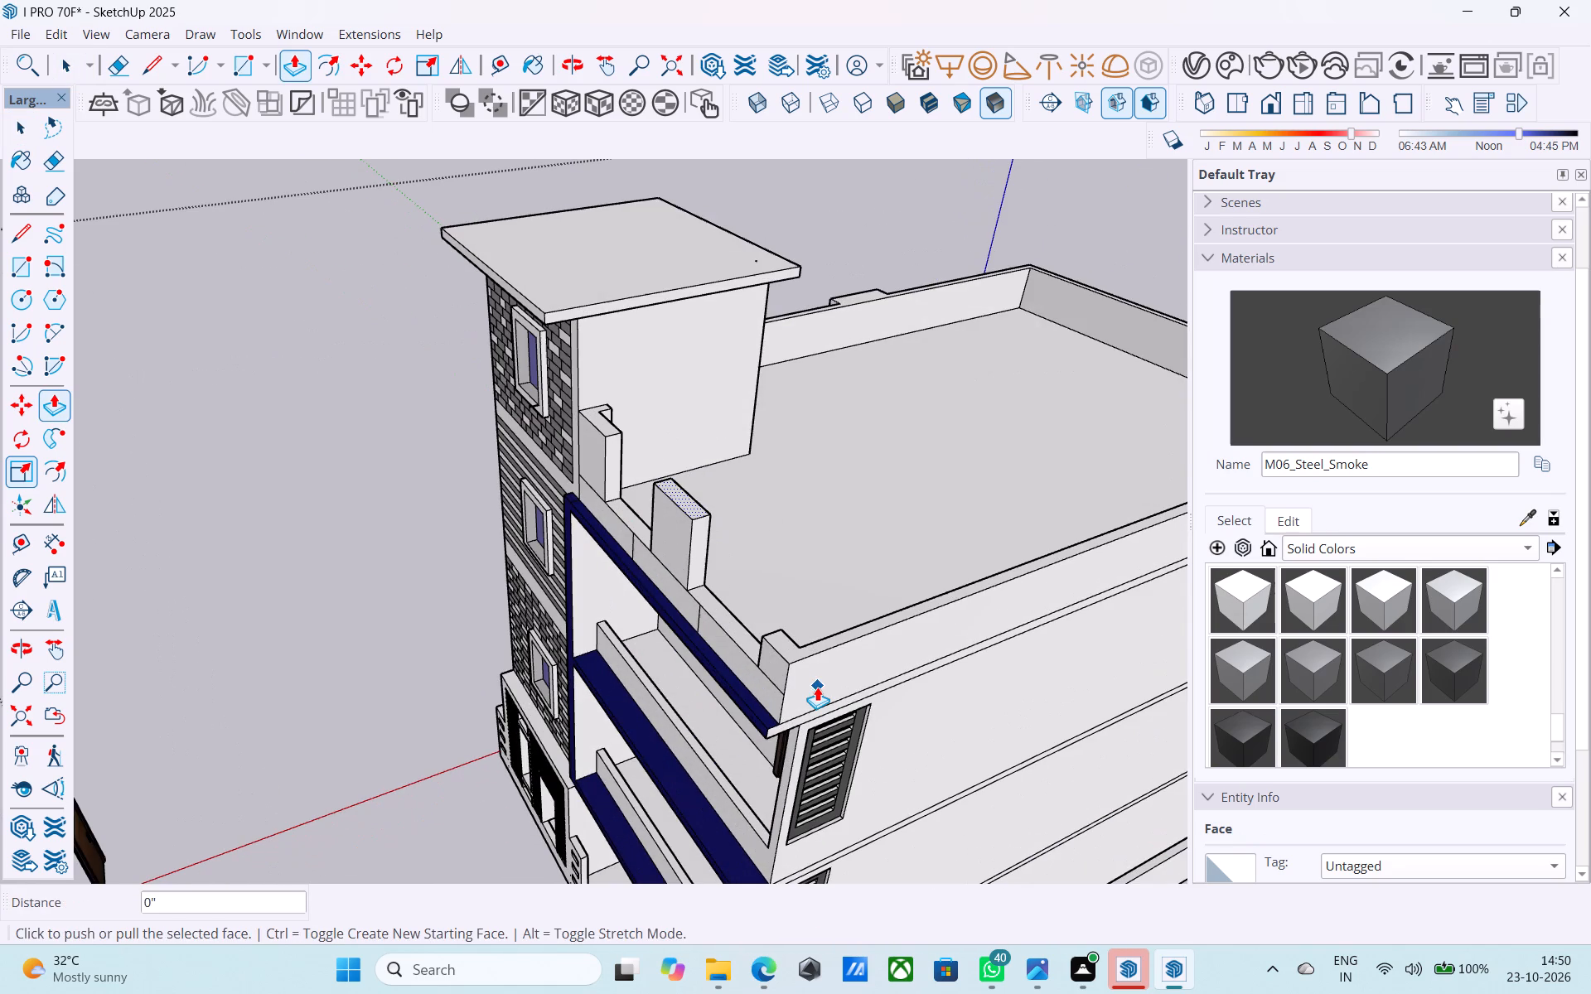
Raise the top of the outer corner block and the adjoining side parapet by the same 2'.
{"action": "key", "text": "space"}
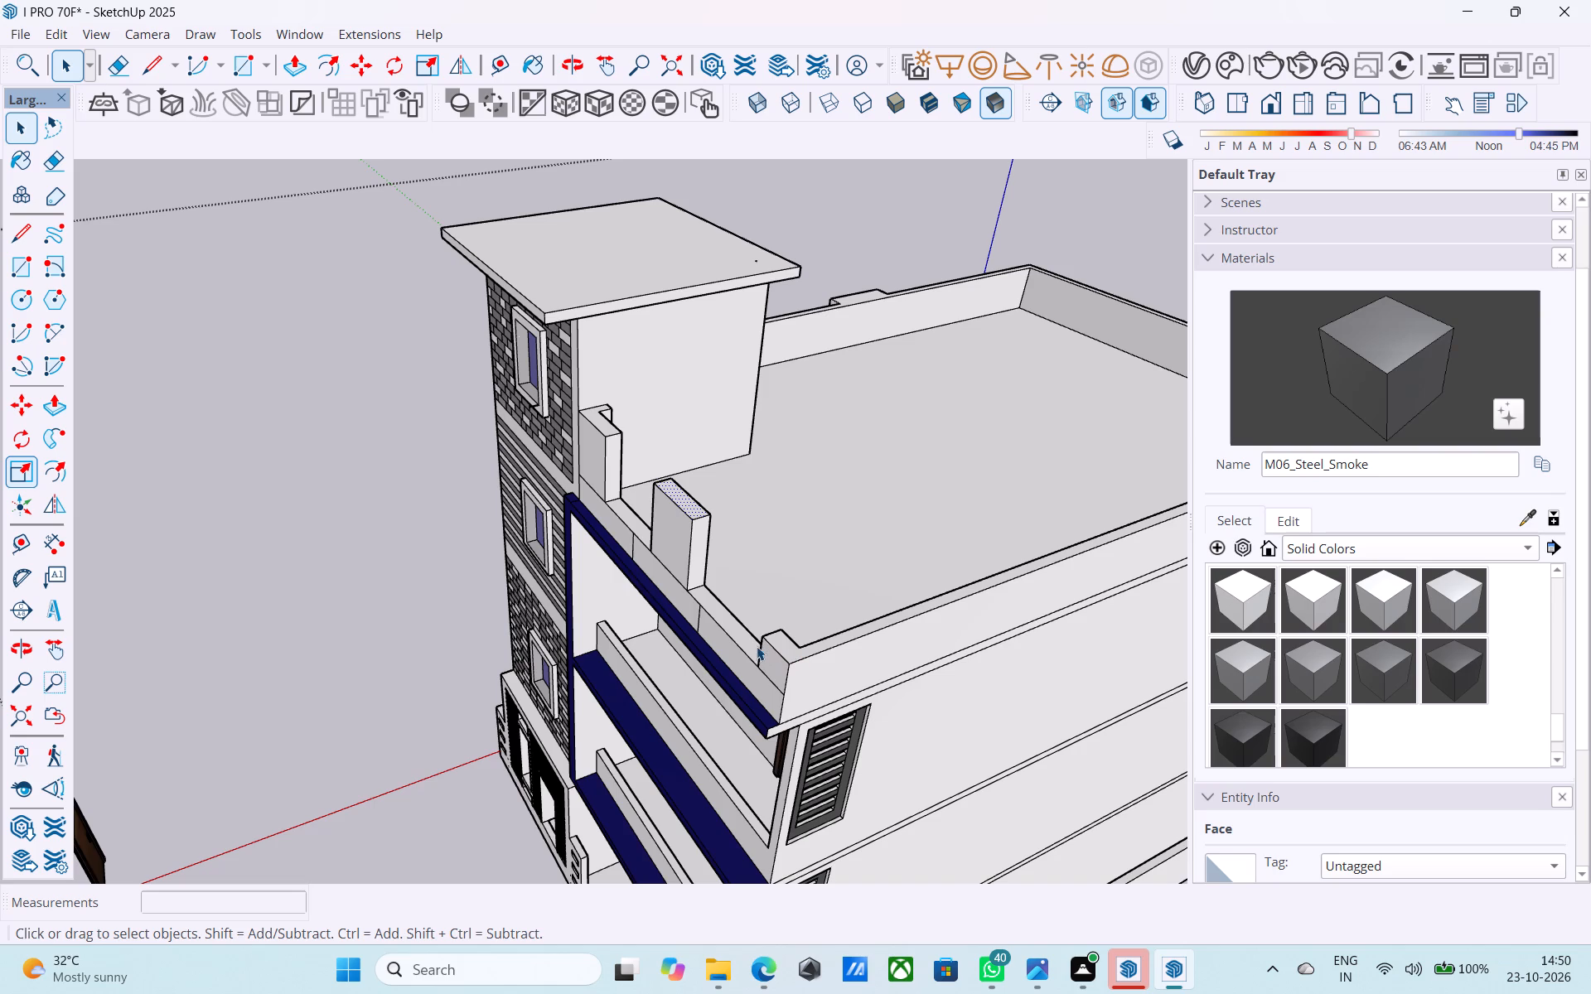
{"action": "scroll", "coordinate": [763, 612], "scroll_direction": "up", "scroll_amount": 5}
{"action": "left_click", "coordinate": [800, 660]}
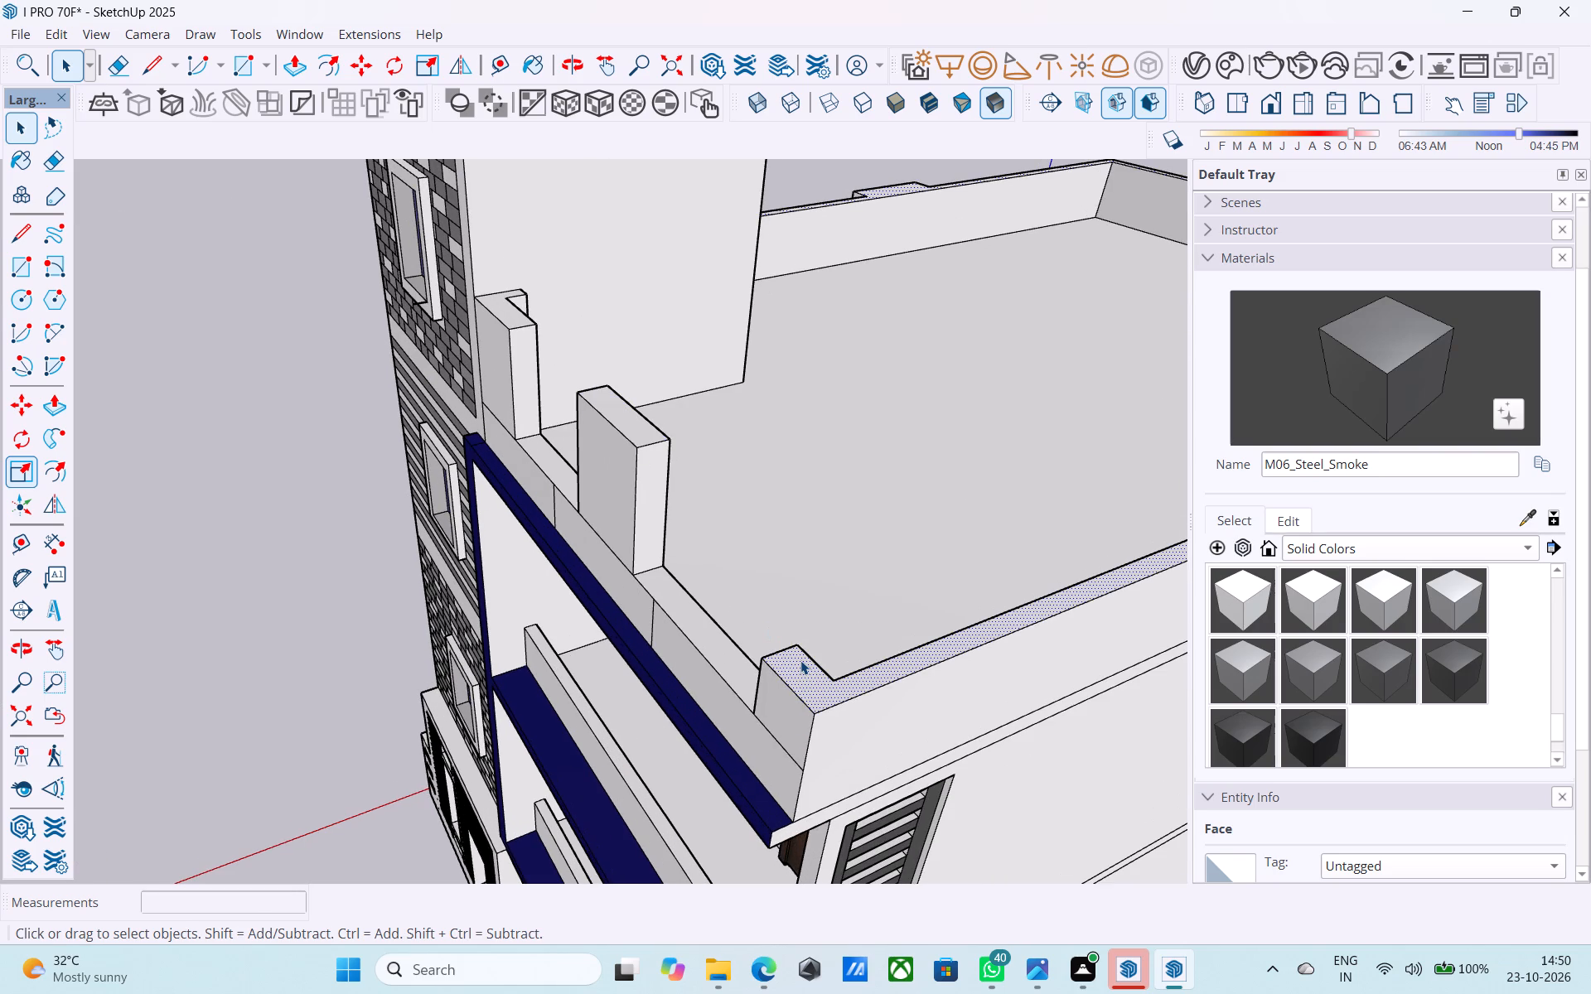
{"action": "key", "text": "p"}
{"action": "double_click", "coordinate": [800, 660]}
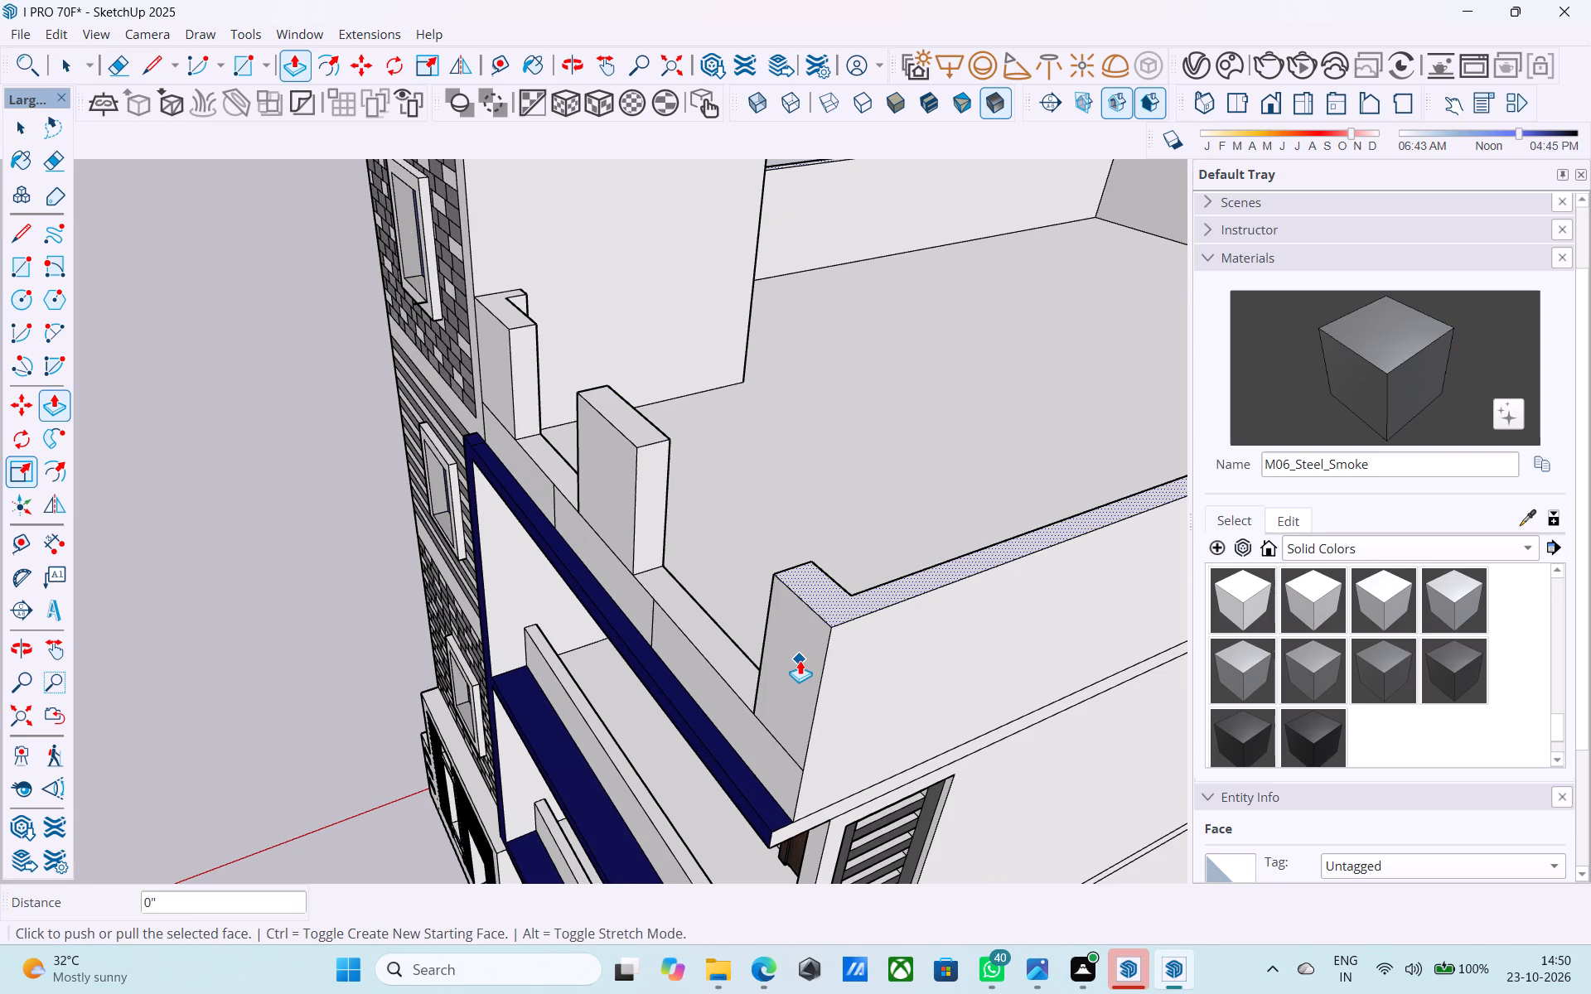
{"action": "scroll", "coordinate": [906, 600], "scroll_direction": "down", "scroll_amount": 3}
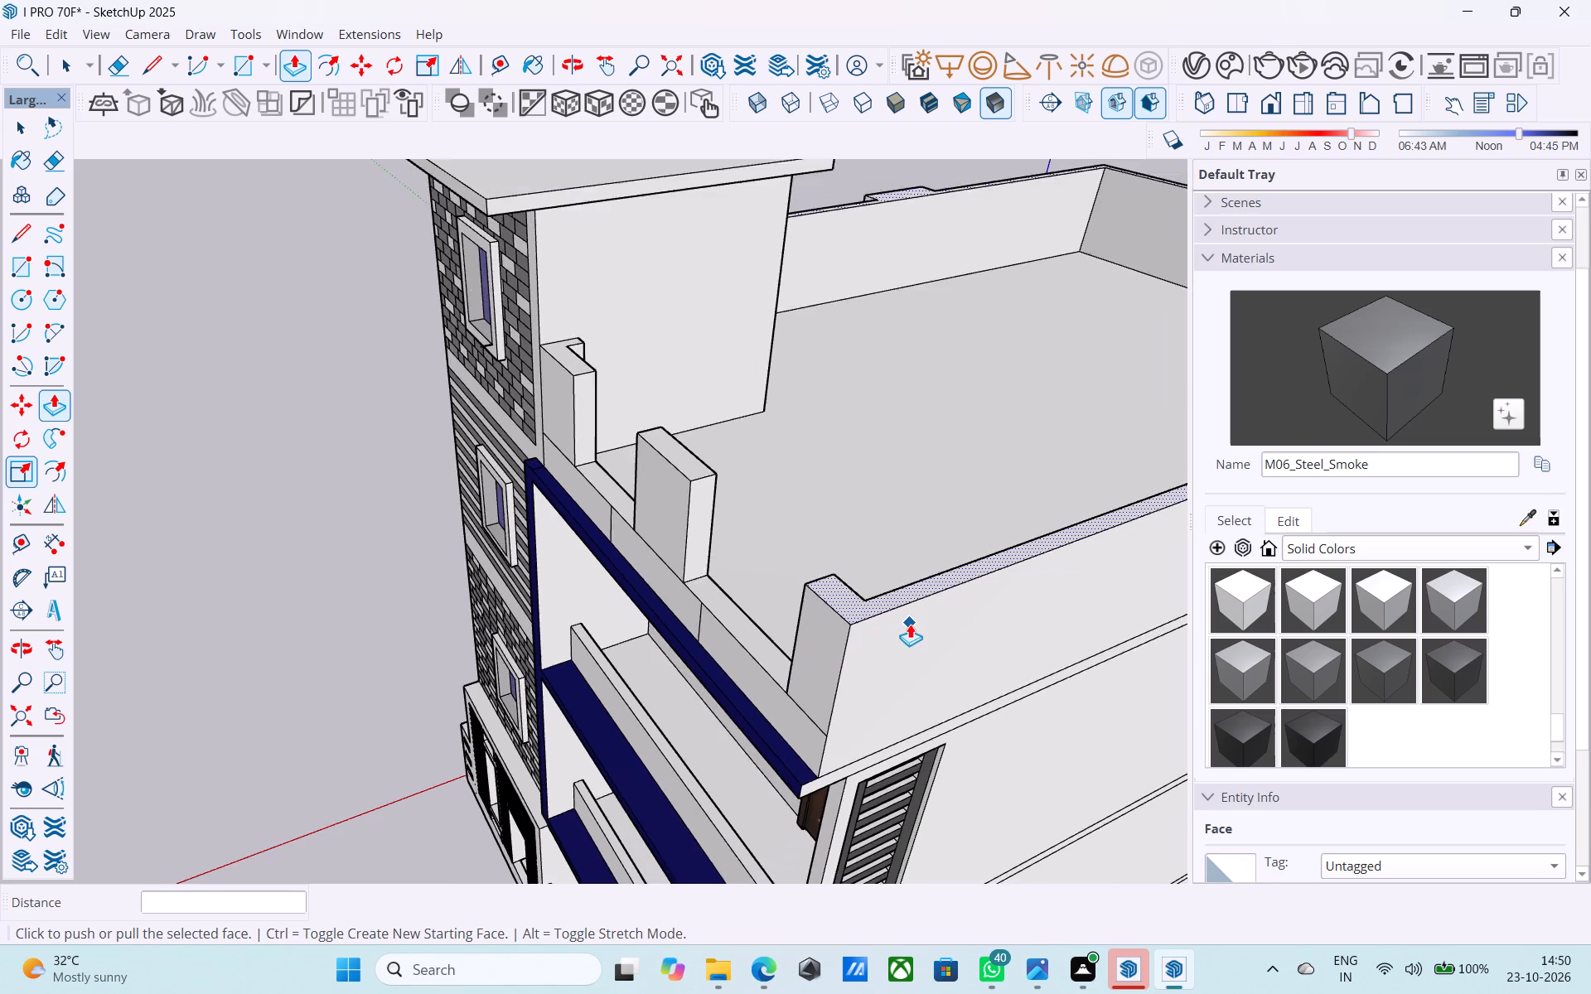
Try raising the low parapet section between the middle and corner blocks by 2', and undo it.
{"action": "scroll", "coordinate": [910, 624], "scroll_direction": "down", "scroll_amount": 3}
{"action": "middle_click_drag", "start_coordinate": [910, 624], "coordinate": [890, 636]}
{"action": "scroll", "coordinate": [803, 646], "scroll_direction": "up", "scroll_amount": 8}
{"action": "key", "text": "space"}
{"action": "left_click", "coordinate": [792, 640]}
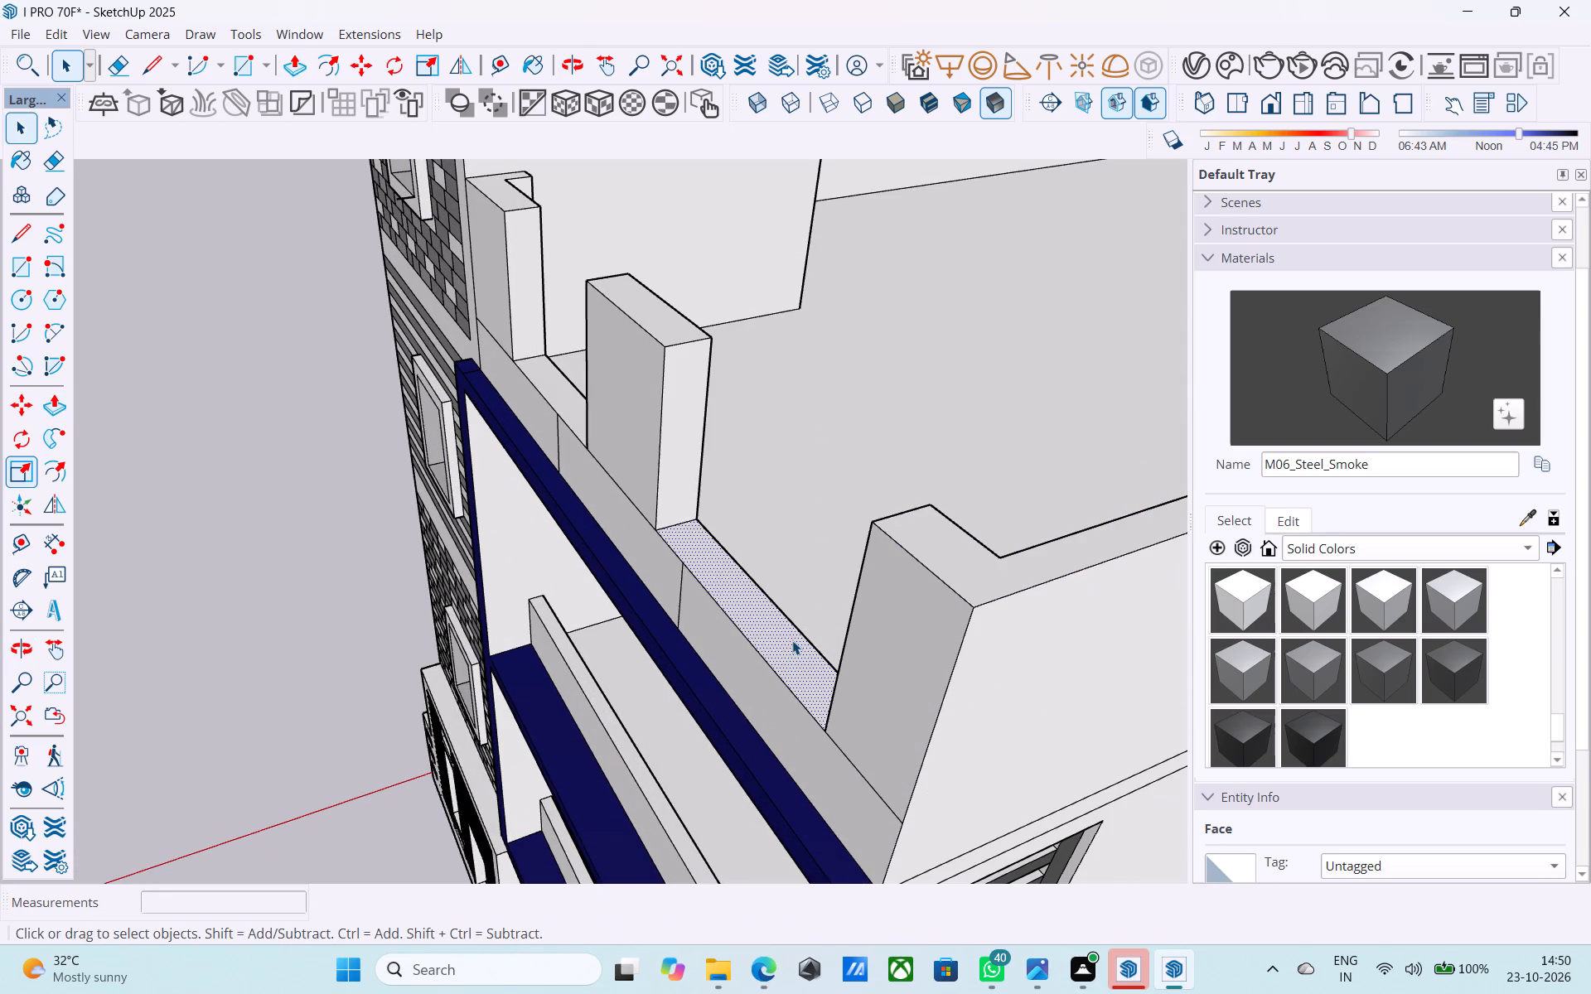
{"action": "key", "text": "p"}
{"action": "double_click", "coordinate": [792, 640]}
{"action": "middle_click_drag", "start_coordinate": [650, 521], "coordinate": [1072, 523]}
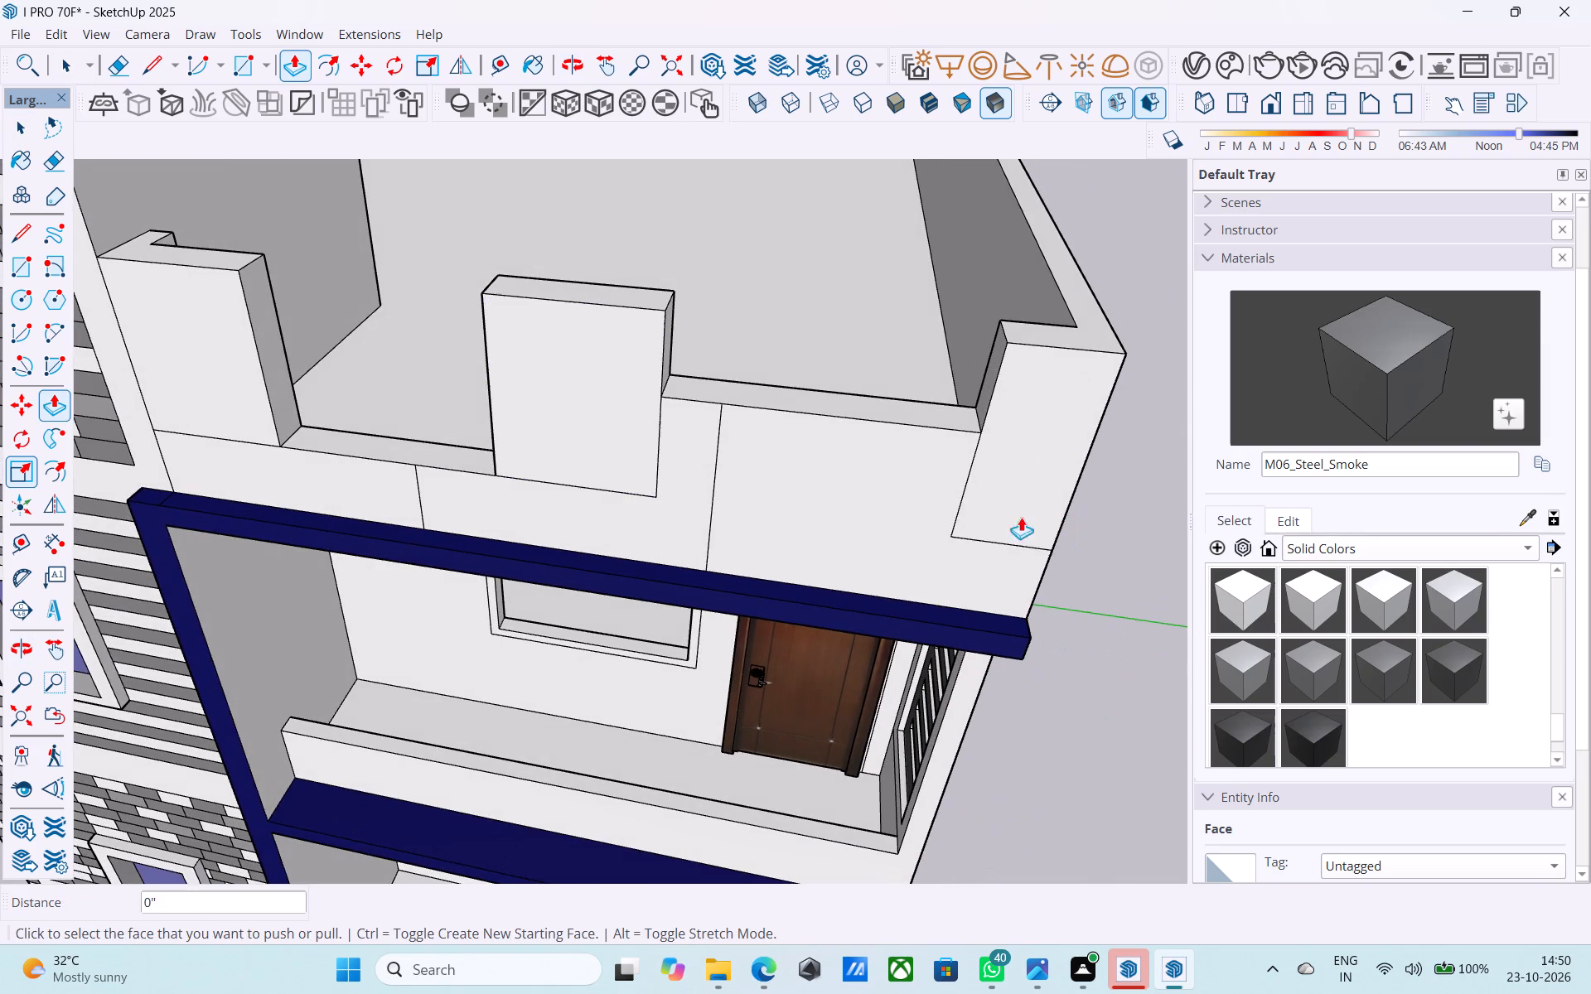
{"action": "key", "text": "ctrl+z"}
Raise the low parapet section between the middle and corner blocks by 1'.
{"action": "middle_click_drag", "start_coordinate": [858, 526], "coordinate": [905, 609], "text": "shift"}
{"action": "scroll", "coordinate": [871, 577], "scroll_direction": "up", "scroll_amount": 3}
{"action": "key", "text": "space"}
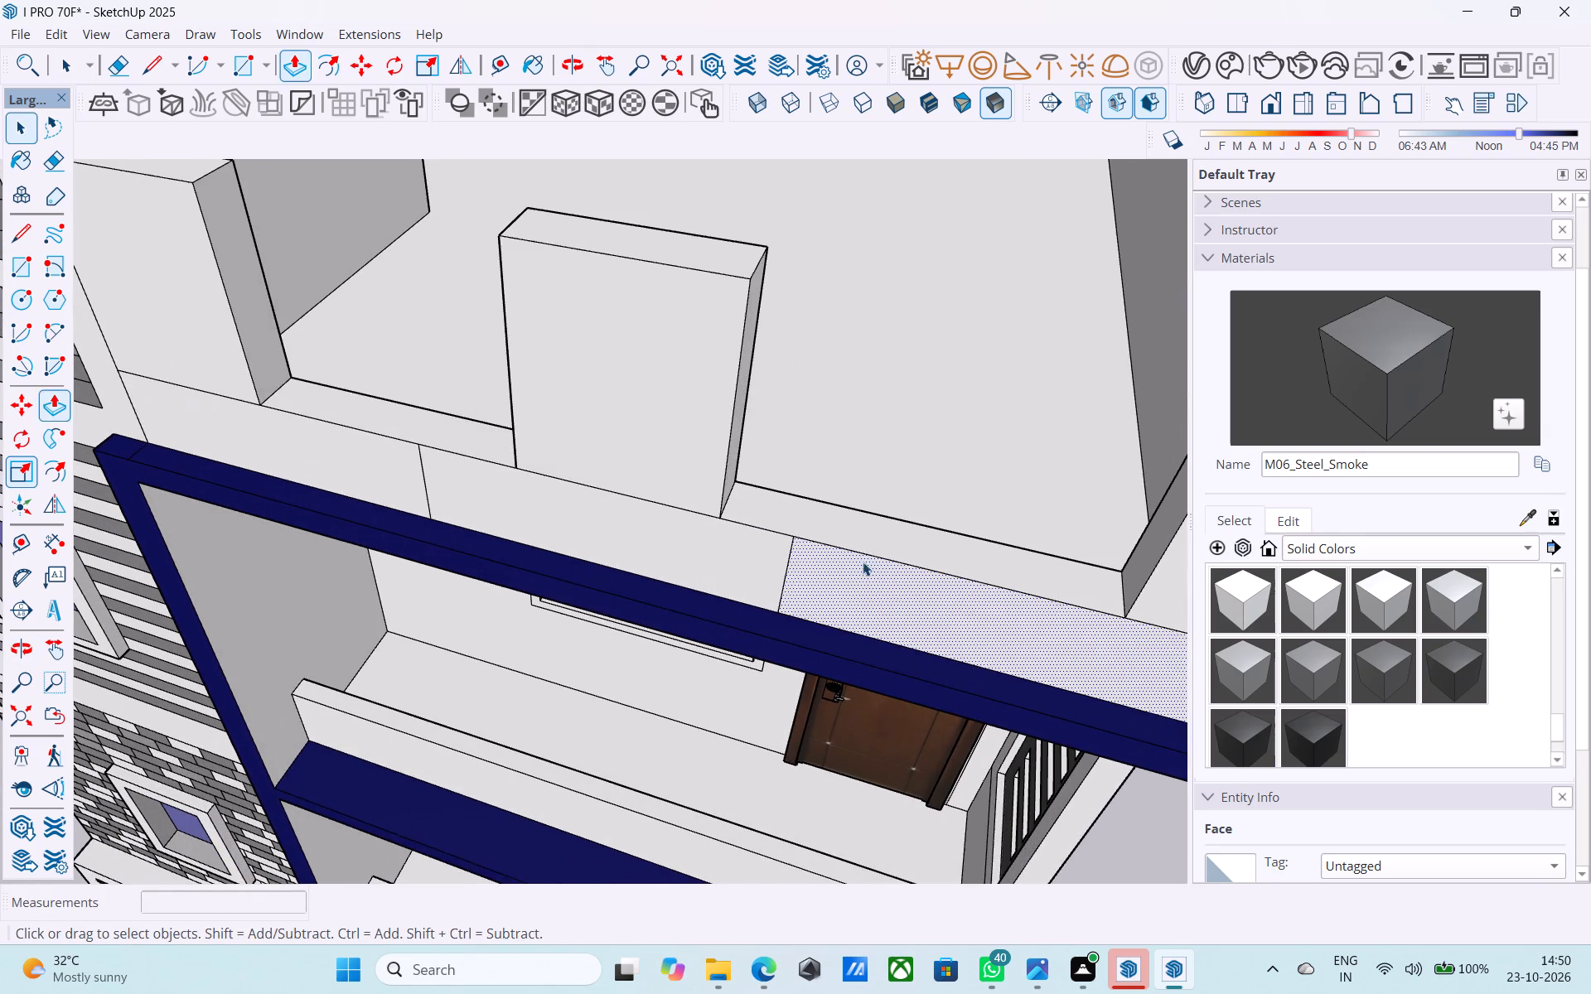
{"action": "left_click", "coordinate": [858, 547]}
{"action": "key", "text": "p"}
{"action": "left_click", "coordinate": [858, 546]}
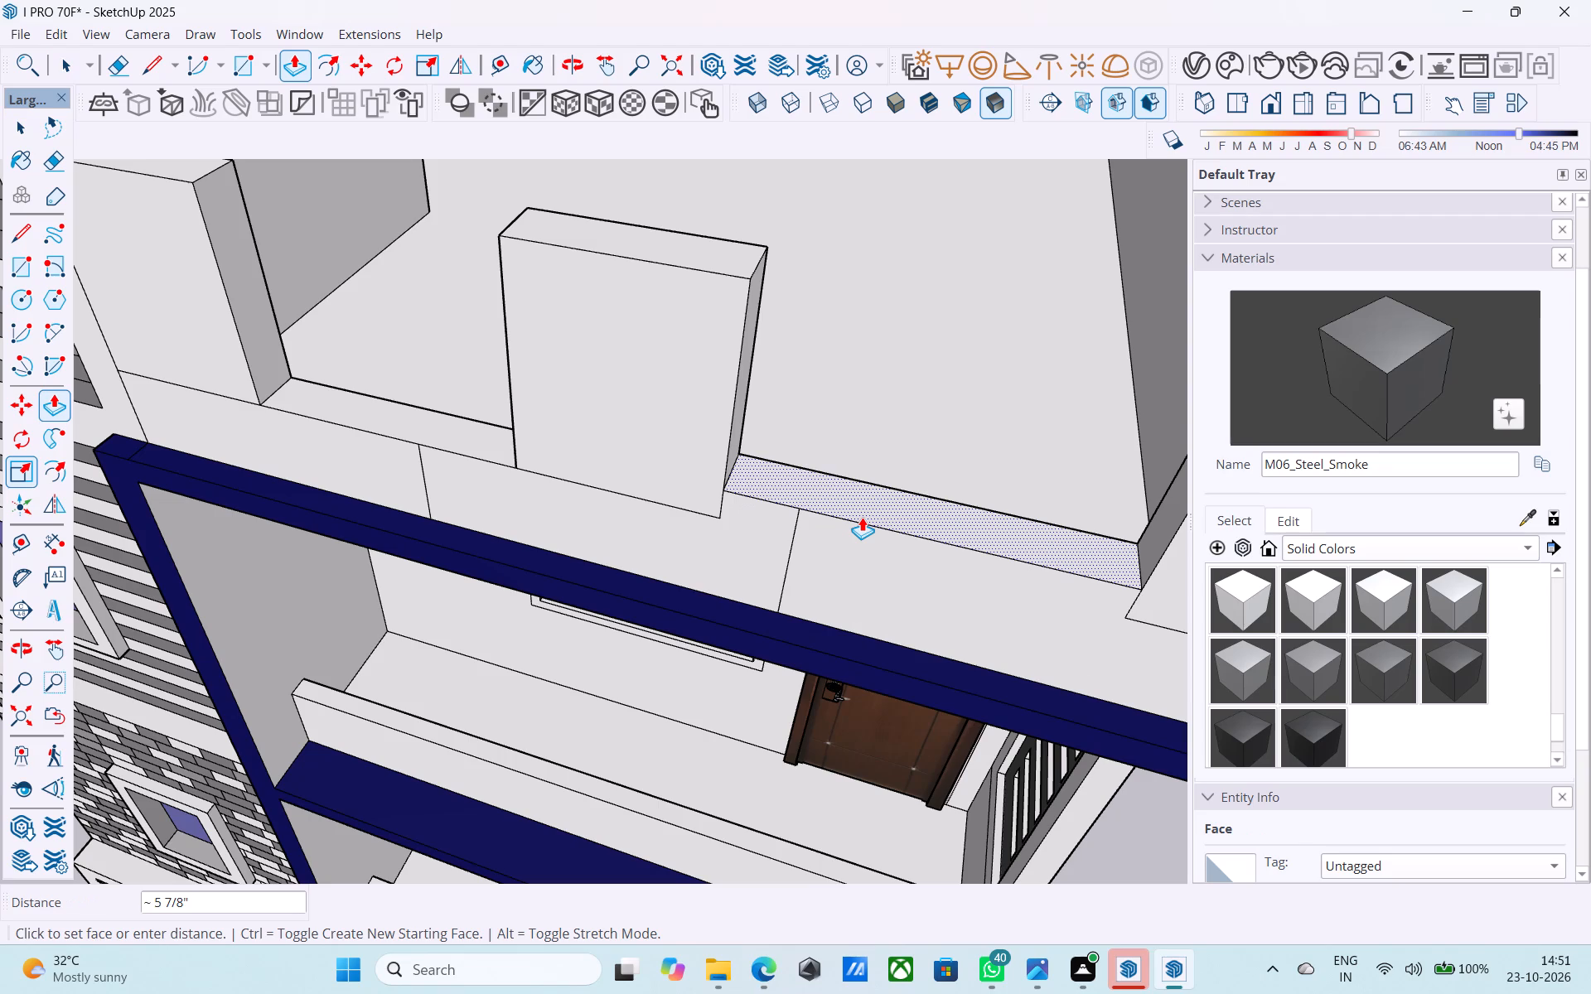
{"action": "type", "text": "1'"}
{"action": "key", "text": "Return"}
{"action": "key", "text": "space"}
Raise the low parapet section between the tower-side and middle blocks by the same 1', and save the model.
{"action": "middle_click_drag", "start_coordinate": [859, 517], "coordinate": [708, 495]}
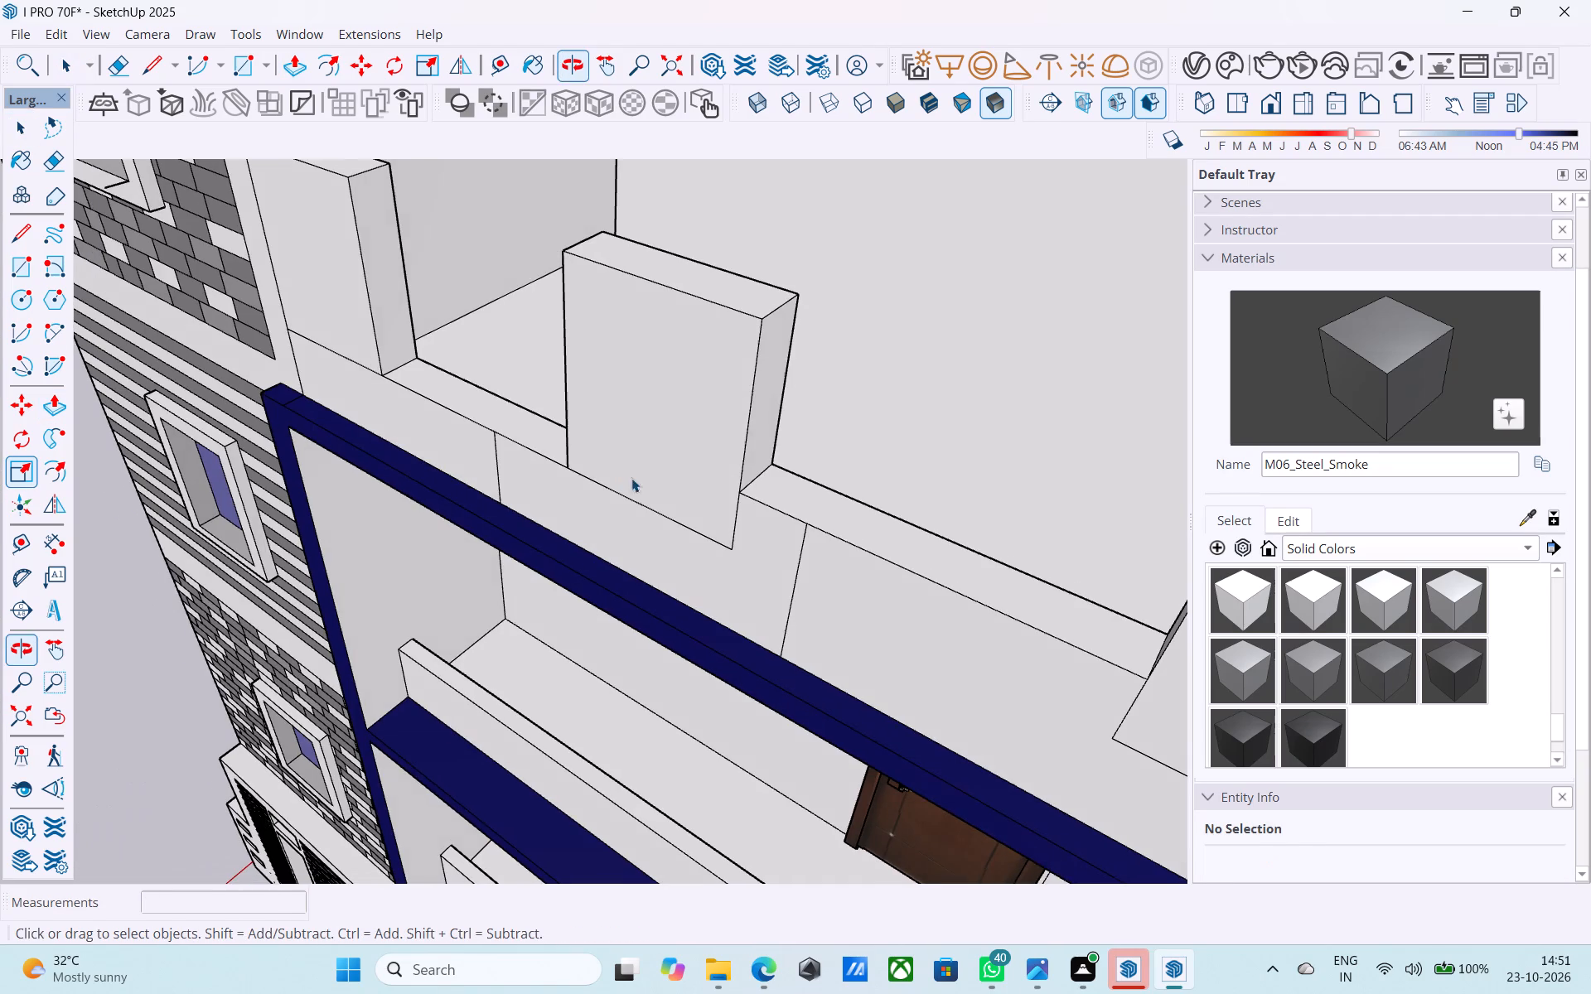
{"action": "left_click", "coordinate": [531, 427]}
{"action": "key", "text": "p"}
{"action": "double_click", "coordinate": [531, 427]}
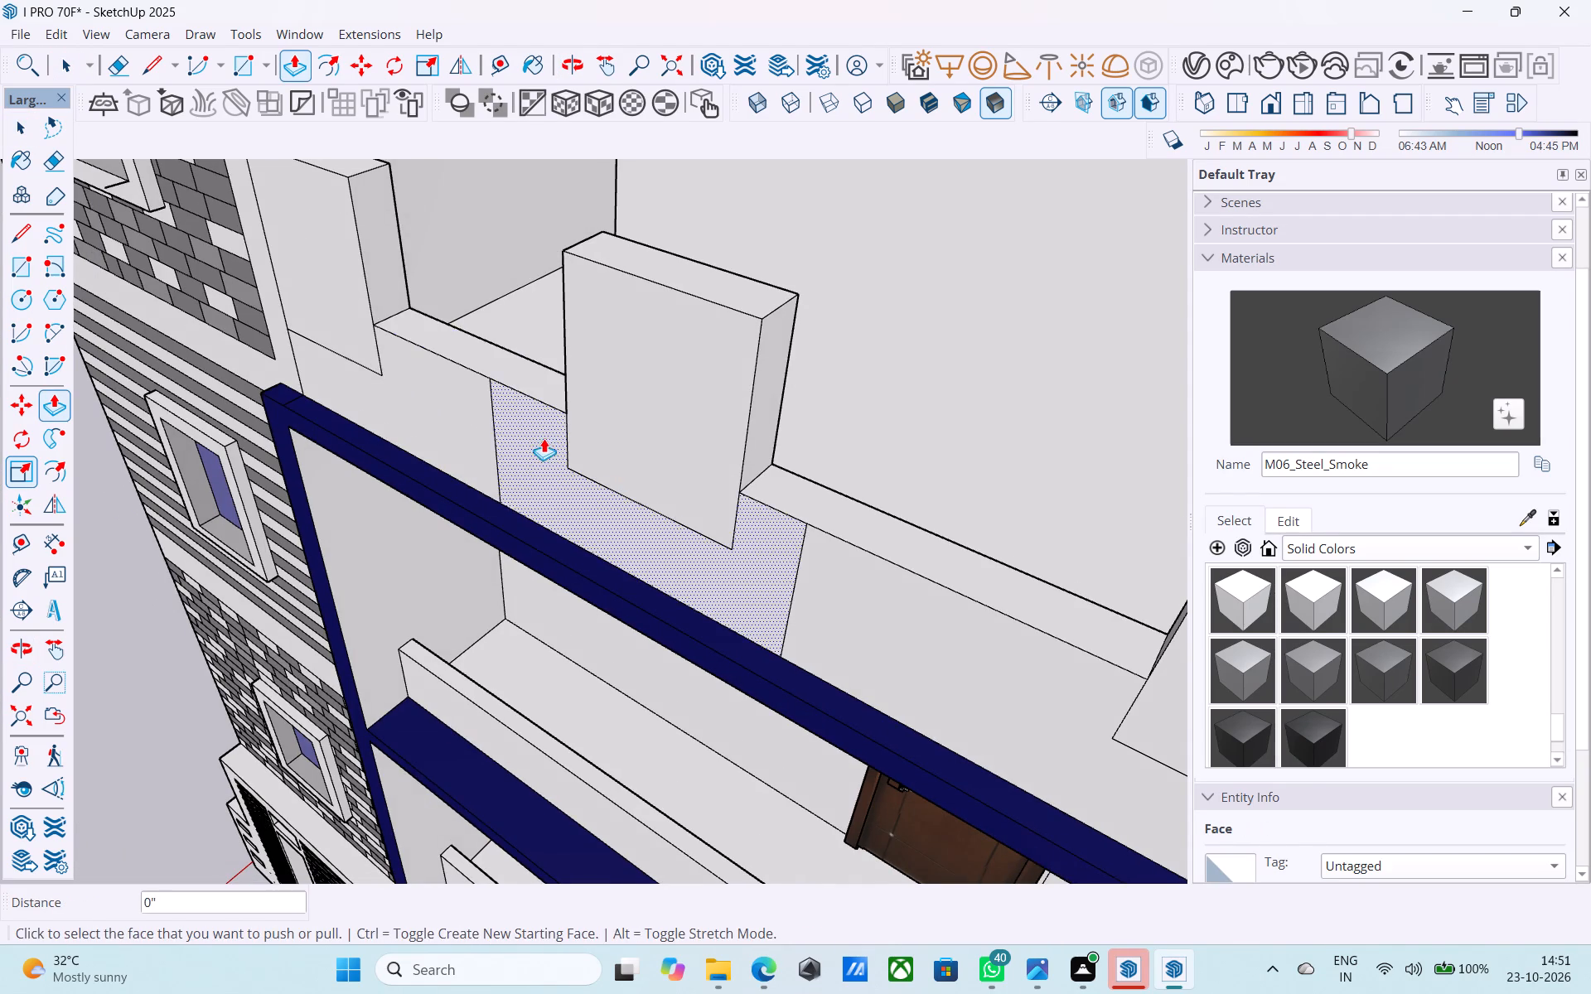
{"action": "scroll", "coordinate": [544, 439], "scroll_direction": "down", "scroll_amount": 4}
{"action": "middle_click_drag", "start_coordinate": [549, 452], "coordinate": [734, 395], "text": "shift"}
{"action": "key", "text": "ctrl+s"}
{"action": "key", "text": "space"}
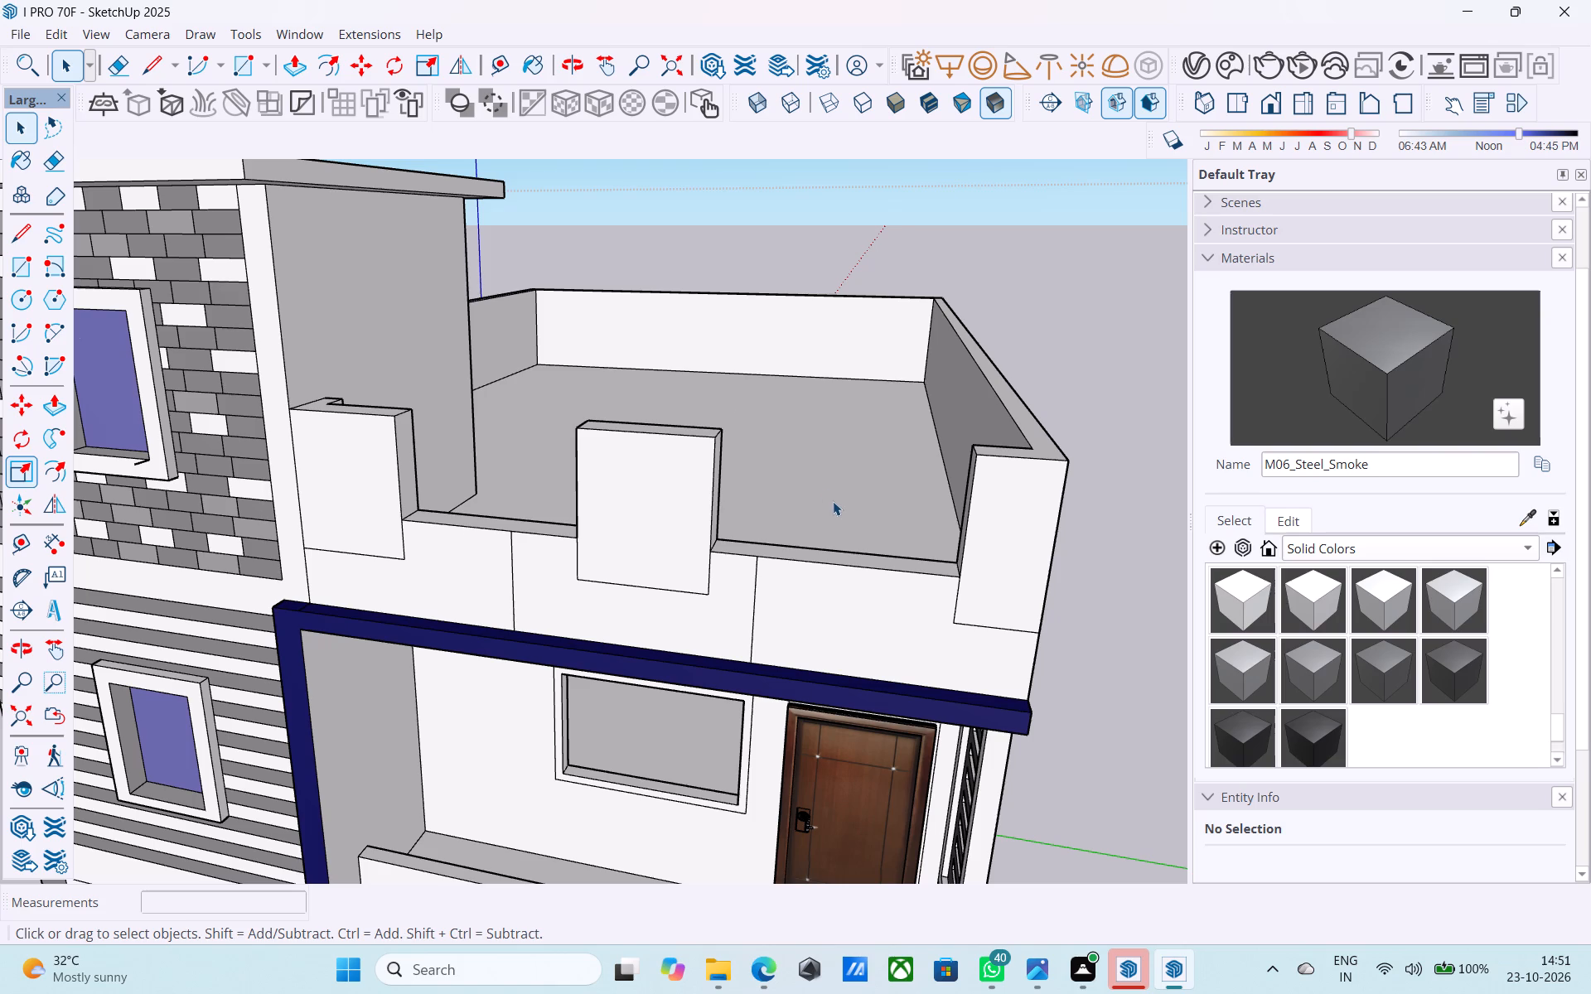
Erase the leftover outline edges on the terrace parapet's front face, below and between the raised blocks.
{"action": "scroll", "coordinate": [842, 495], "scroll_direction": "down", "scroll_amount": 5}
{"action": "middle_click_drag", "start_coordinate": [842, 495], "coordinate": [726, 531]}
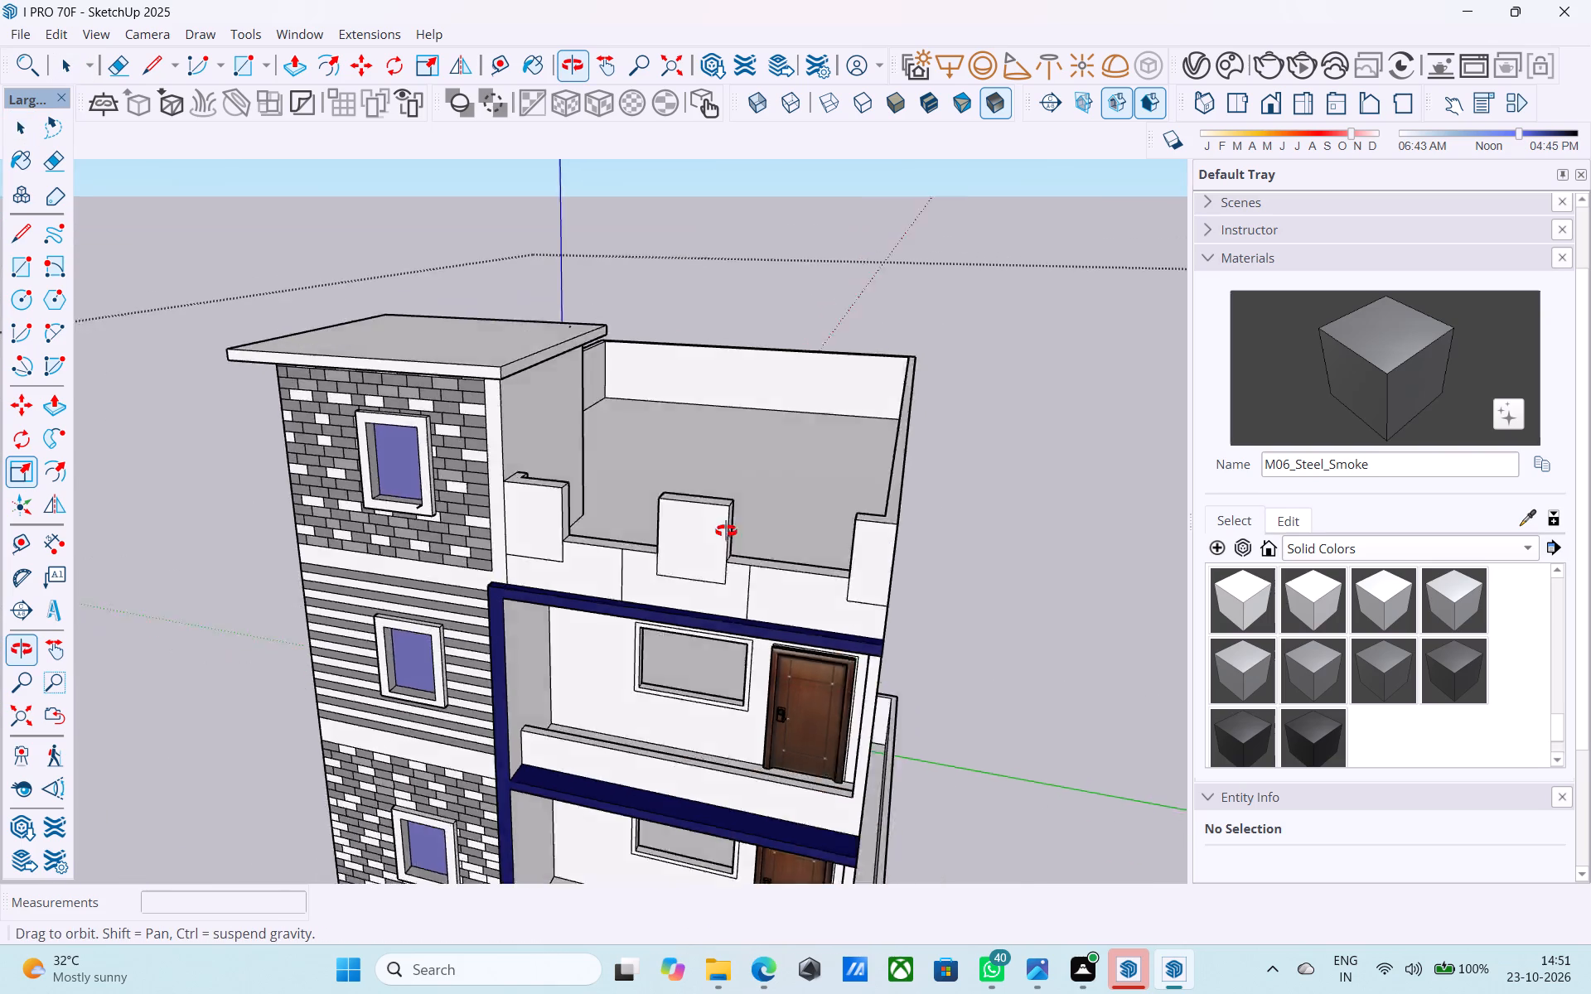
{"action": "middle_click_drag", "start_coordinate": [726, 531], "coordinate": [686, 528]}
{"action": "middle_click_drag", "start_coordinate": [559, 559], "coordinate": [781, 592], "text": "shift"}
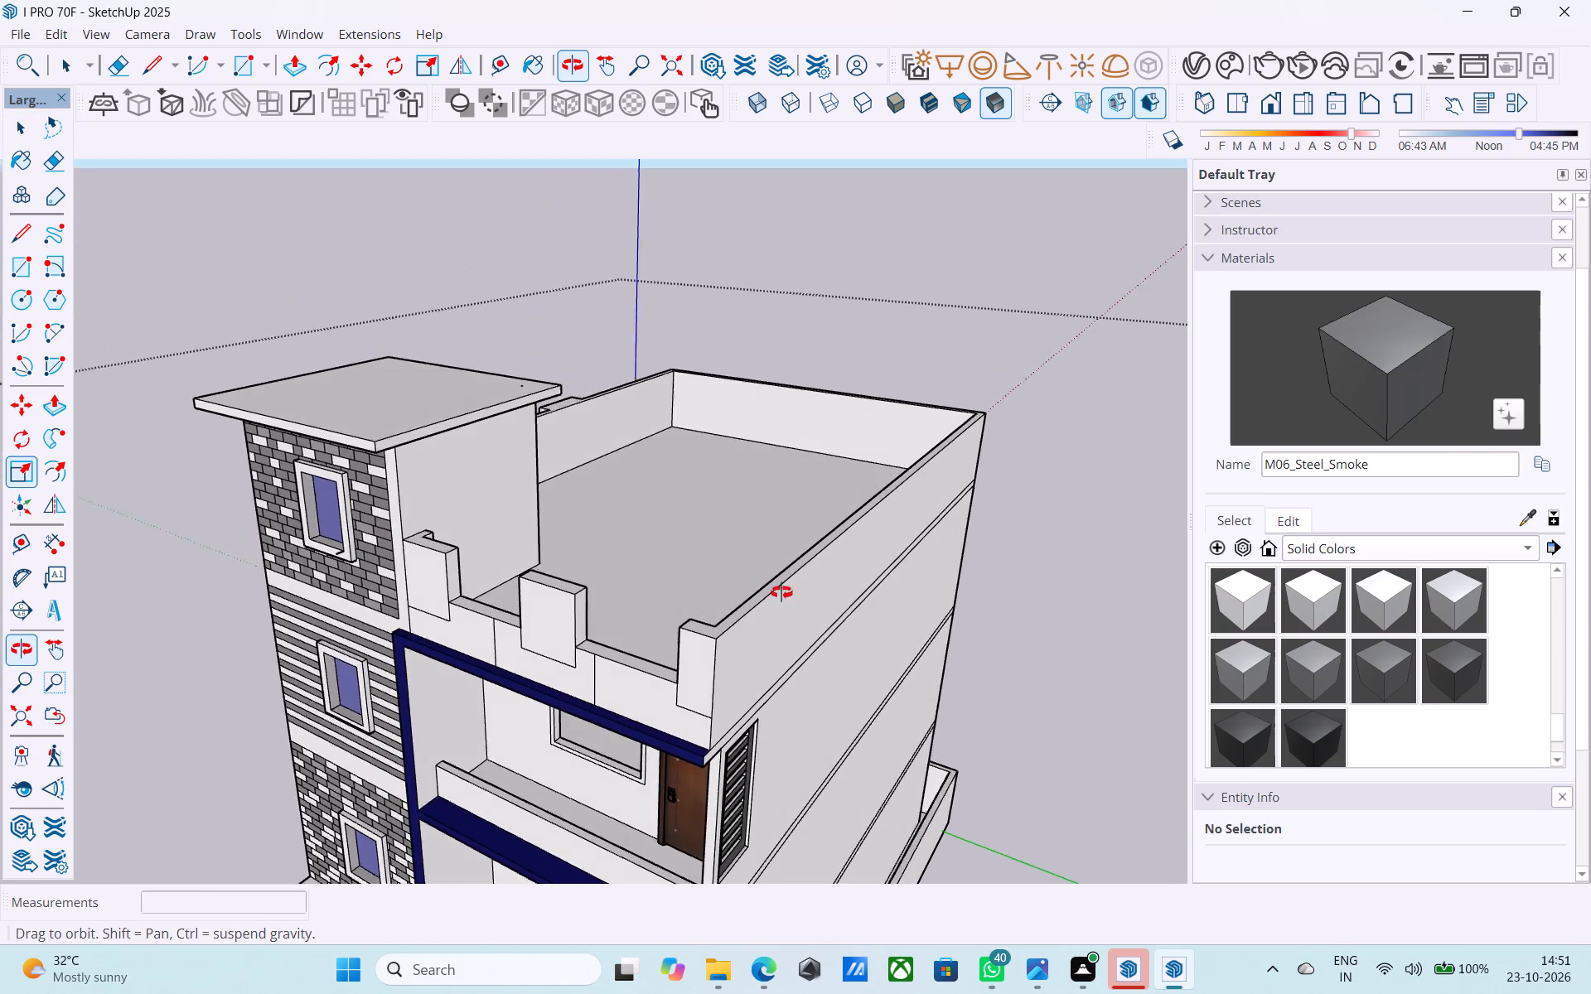
{"action": "middle_click_drag", "start_coordinate": [781, 592], "coordinate": [892, 533], "text": "shift"}
{"action": "scroll", "coordinate": [423, 657], "scroll_direction": "up", "scroll_amount": 4}
{"action": "key", "text": "e"}
{"action": "double_click", "coordinate": [419, 646]}
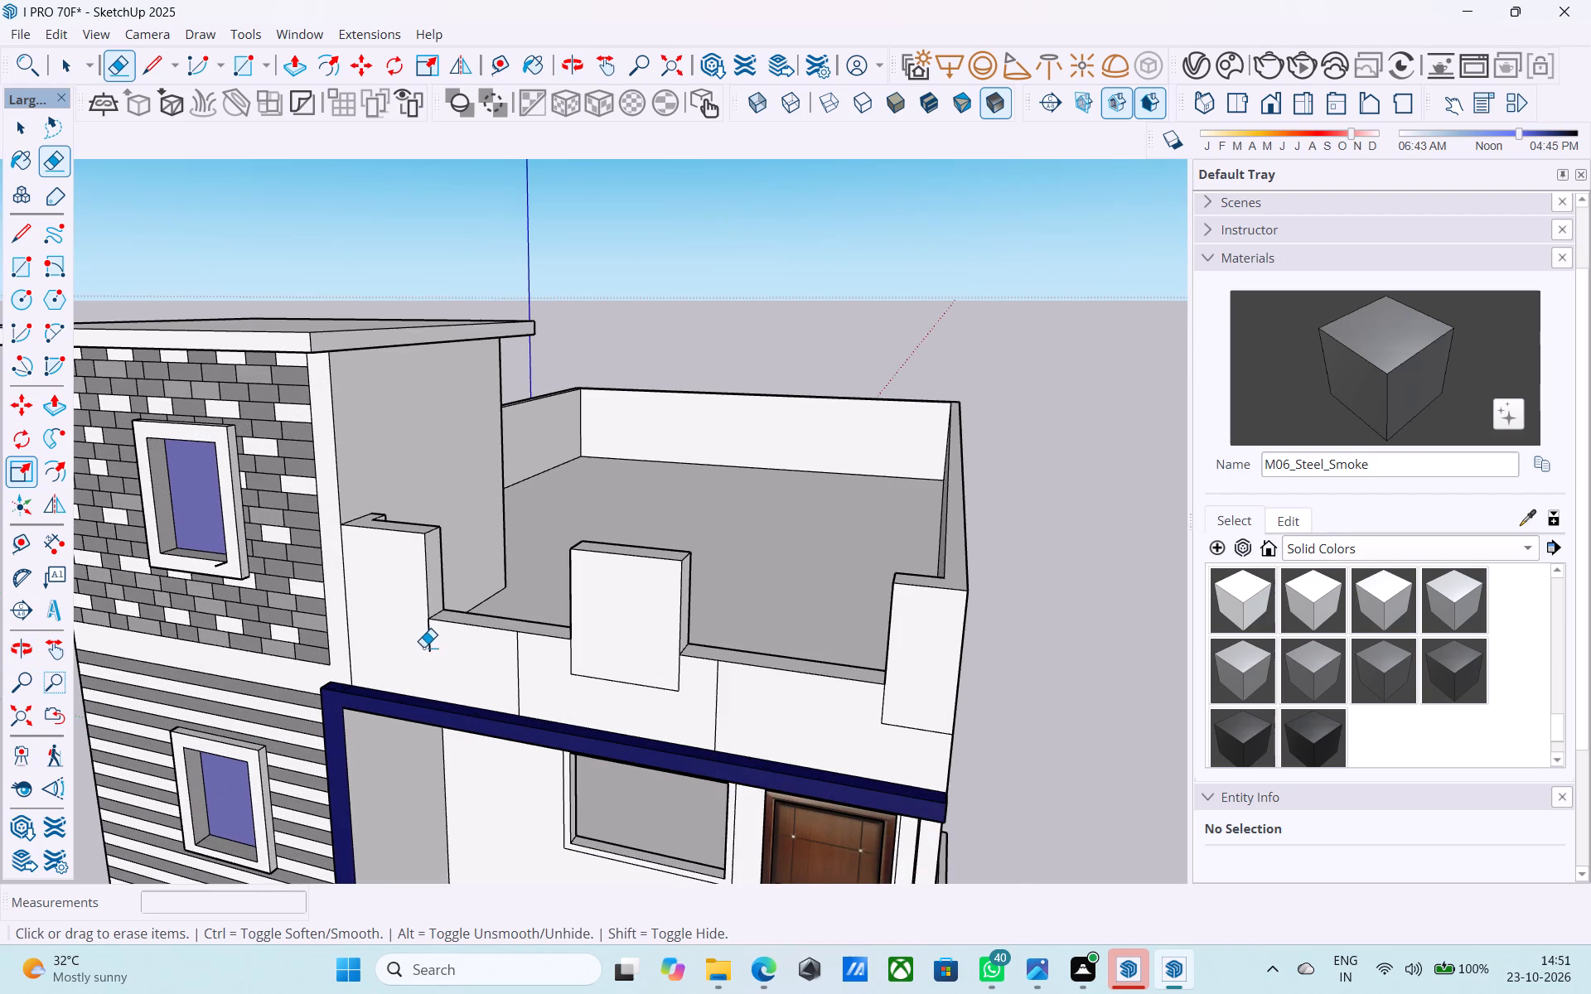
{"action": "left_click", "coordinate": [430, 651]}
{"action": "left_click", "coordinate": [540, 693]}
{"action": "left_click_drag", "start_coordinate": [526, 685], "coordinate": [510, 677]}
{"action": "left_click_drag", "start_coordinate": [728, 713], "coordinate": [699, 713]}
{"action": "left_click_drag", "start_coordinate": [894, 722], "coordinate": [862, 723]}
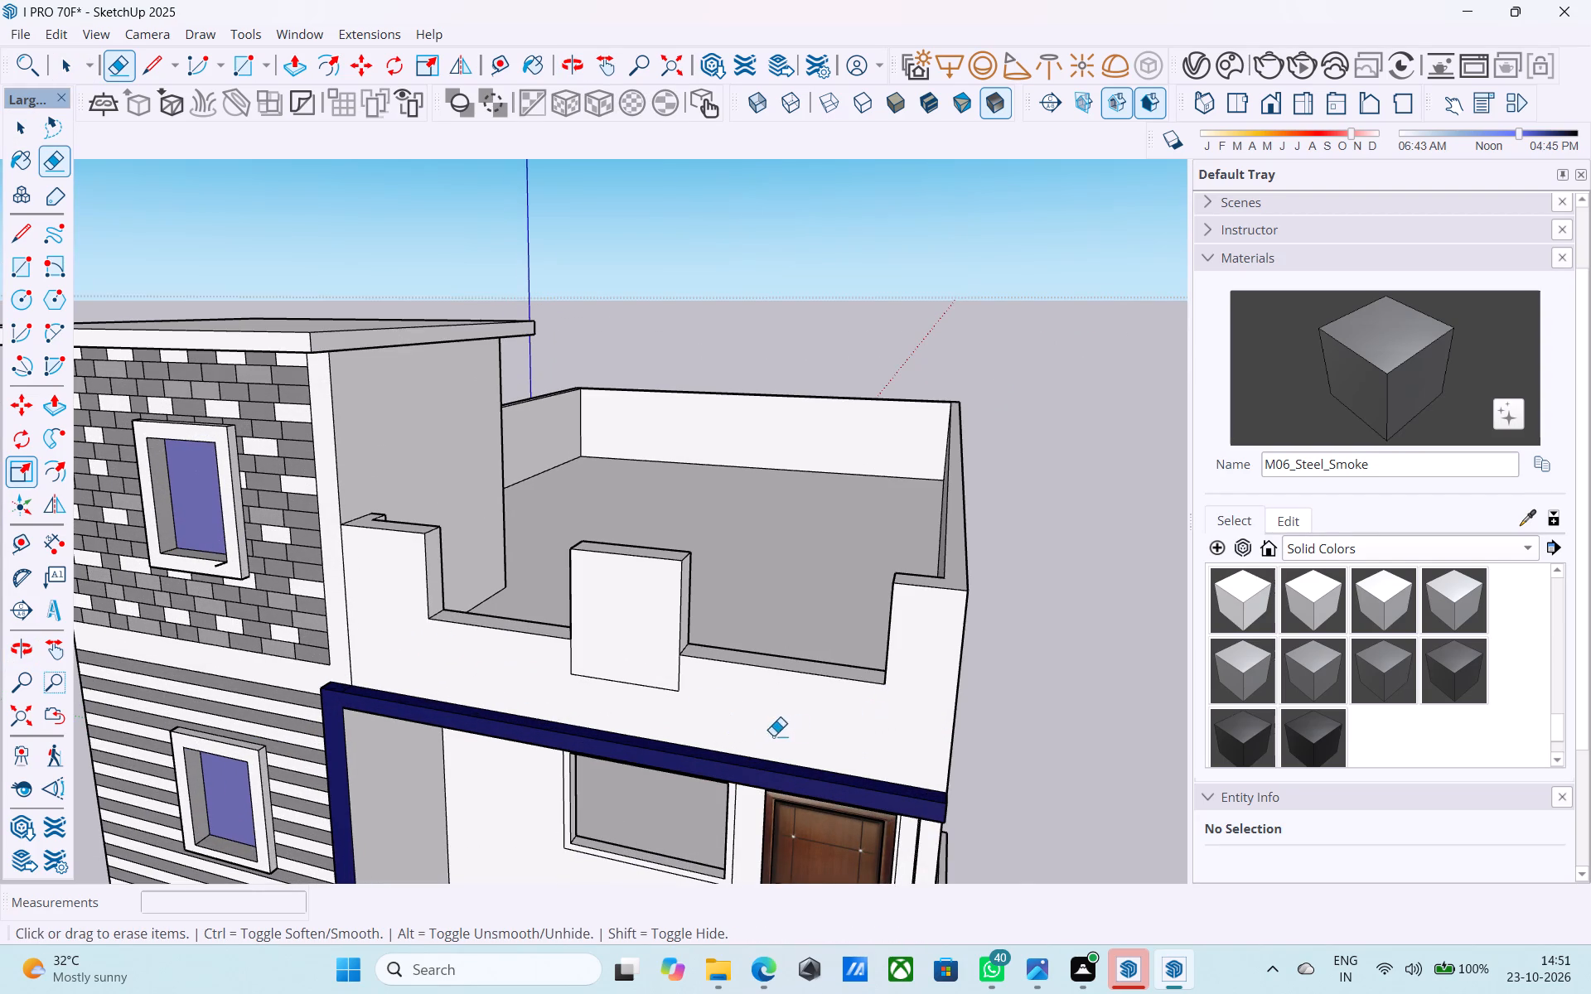
{"action": "left_click_drag", "start_coordinate": [685, 690], "coordinate": [669, 683]}
{"action": "left_click", "coordinate": [566, 671]}
{"action": "left_click_drag", "start_coordinate": [572, 666], "coordinate": [554, 662]}
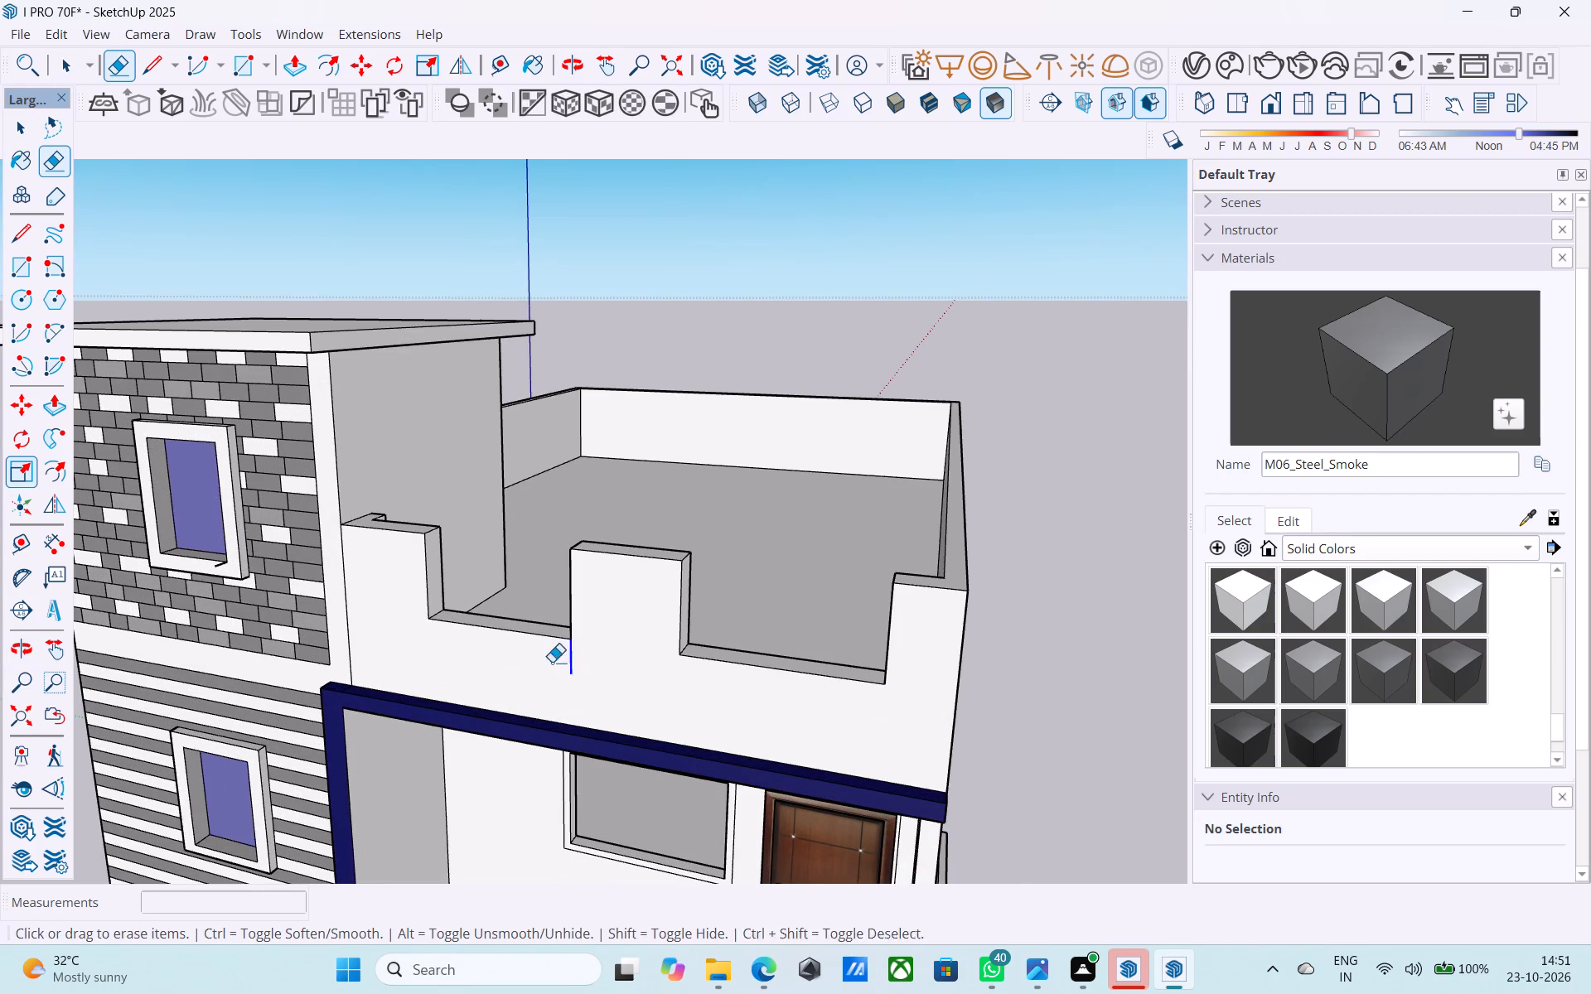
Offset the outline of the tower-side block's face that borders the gap inward by 3".
{"action": "scroll", "coordinate": [695, 696], "scroll_direction": "down", "scroll_amount": 5}
{"action": "middle_click_drag", "start_coordinate": [695, 696], "coordinate": [820, 746], "text": "shift"}
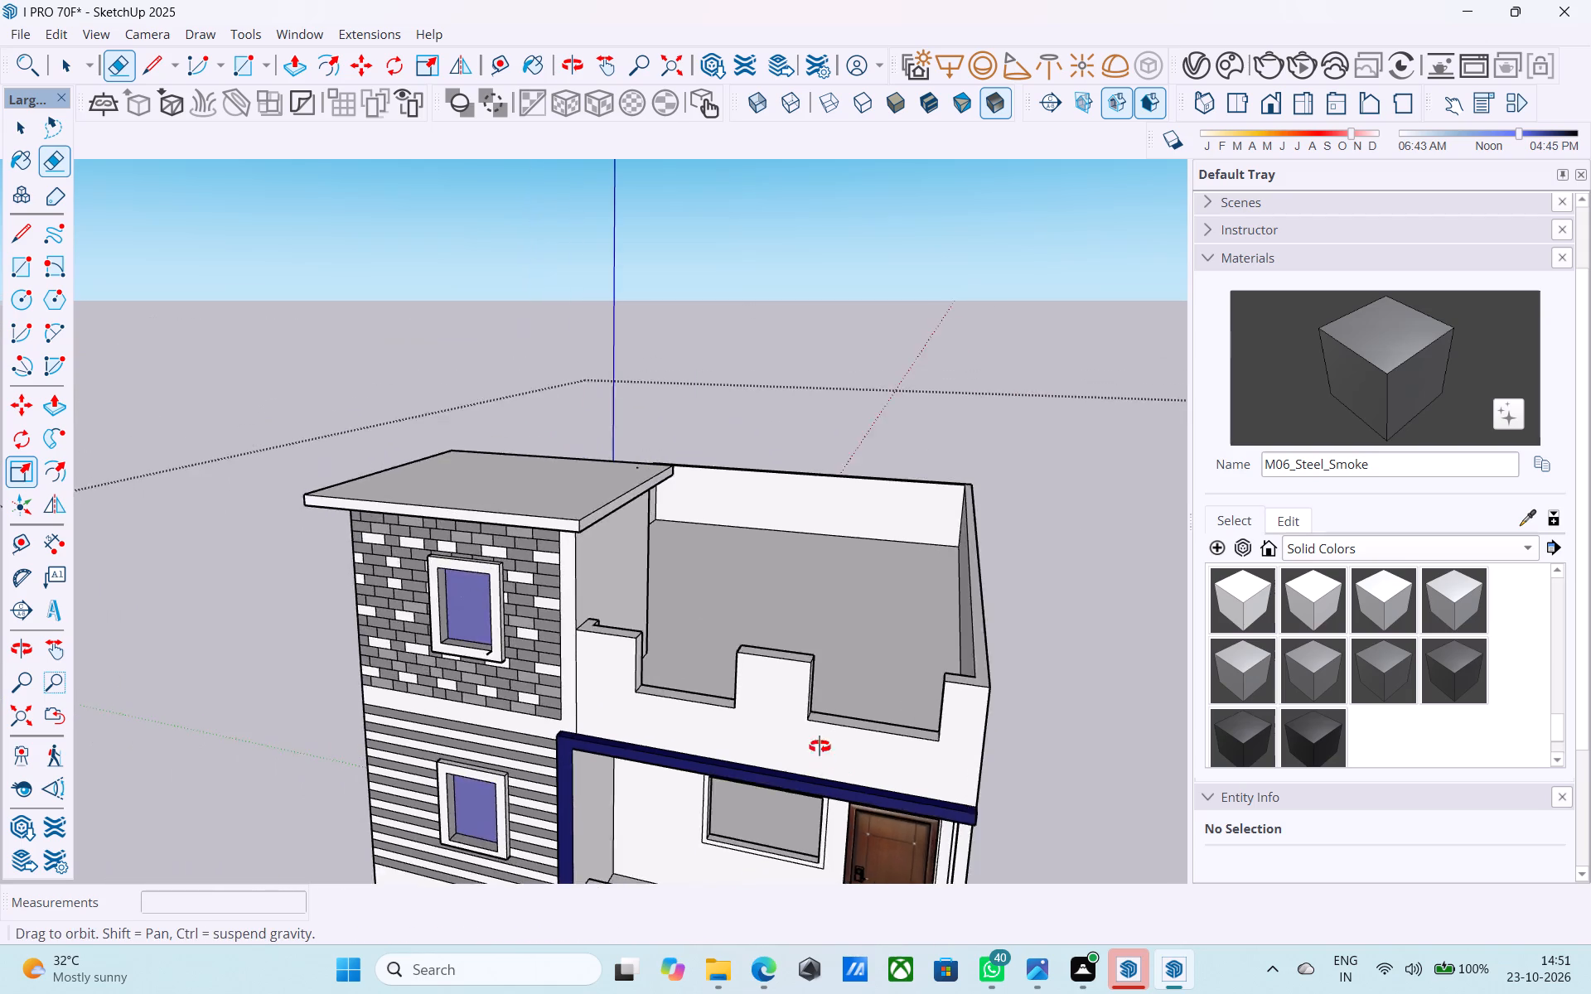
{"action": "middle_click_drag", "start_coordinate": [820, 746], "coordinate": [498, 683], "text": "shift"}
{"action": "middle_click_drag", "start_coordinate": [733, 692], "coordinate": [584, 667]}
{"action": "scroll", "coordinate": [630, 679], "scroll_direction": "up", "scroll_amount": 5}
{"action": "middle_click_drag", "start_coordinate": [566, 666], "coordinate": [918, 706]}
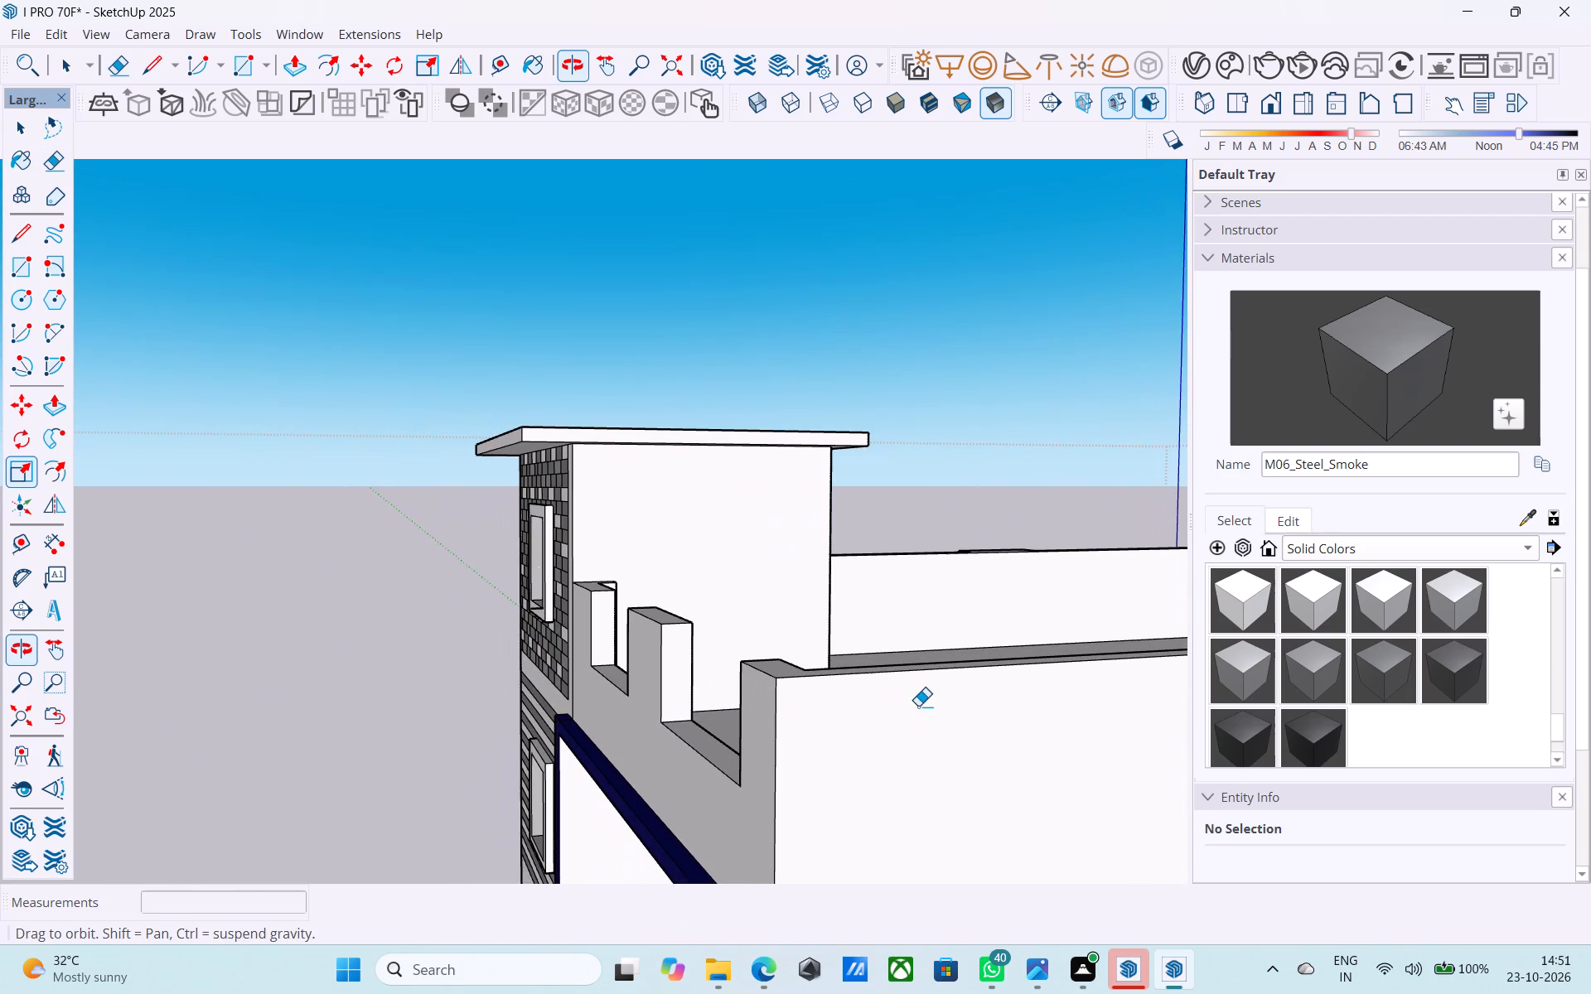
{"action": "key", "text": "space"}
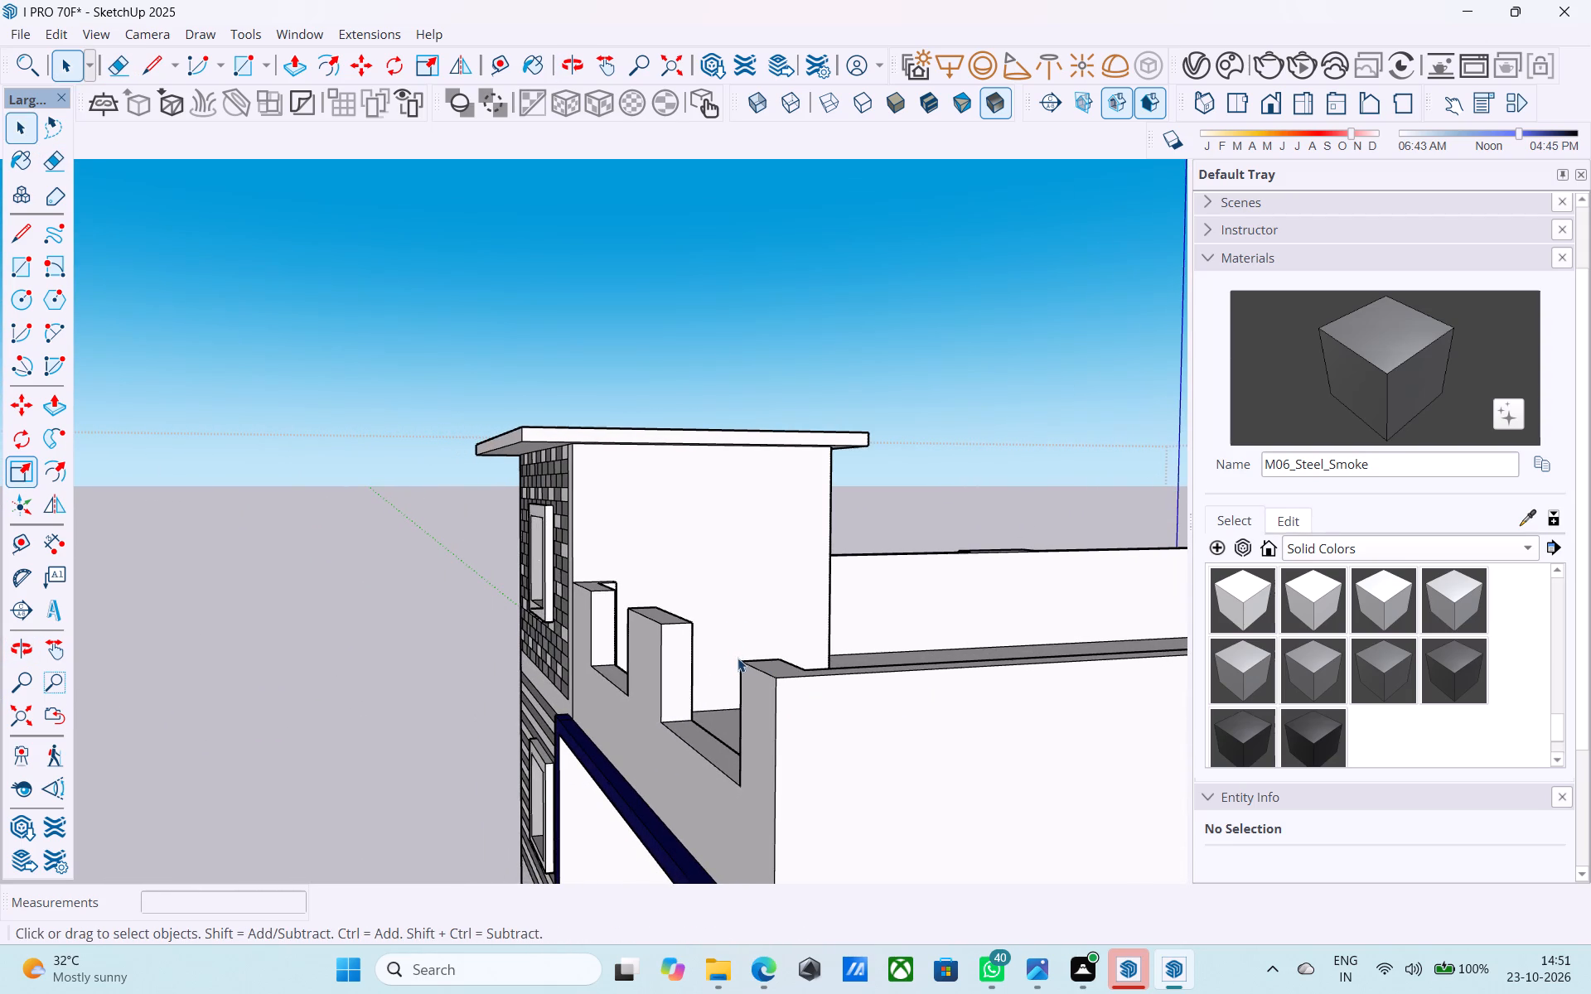
{"action": "scroll", "coordinate": [737, 658], "scroll_direction": "up", "scroll_amount": 1}
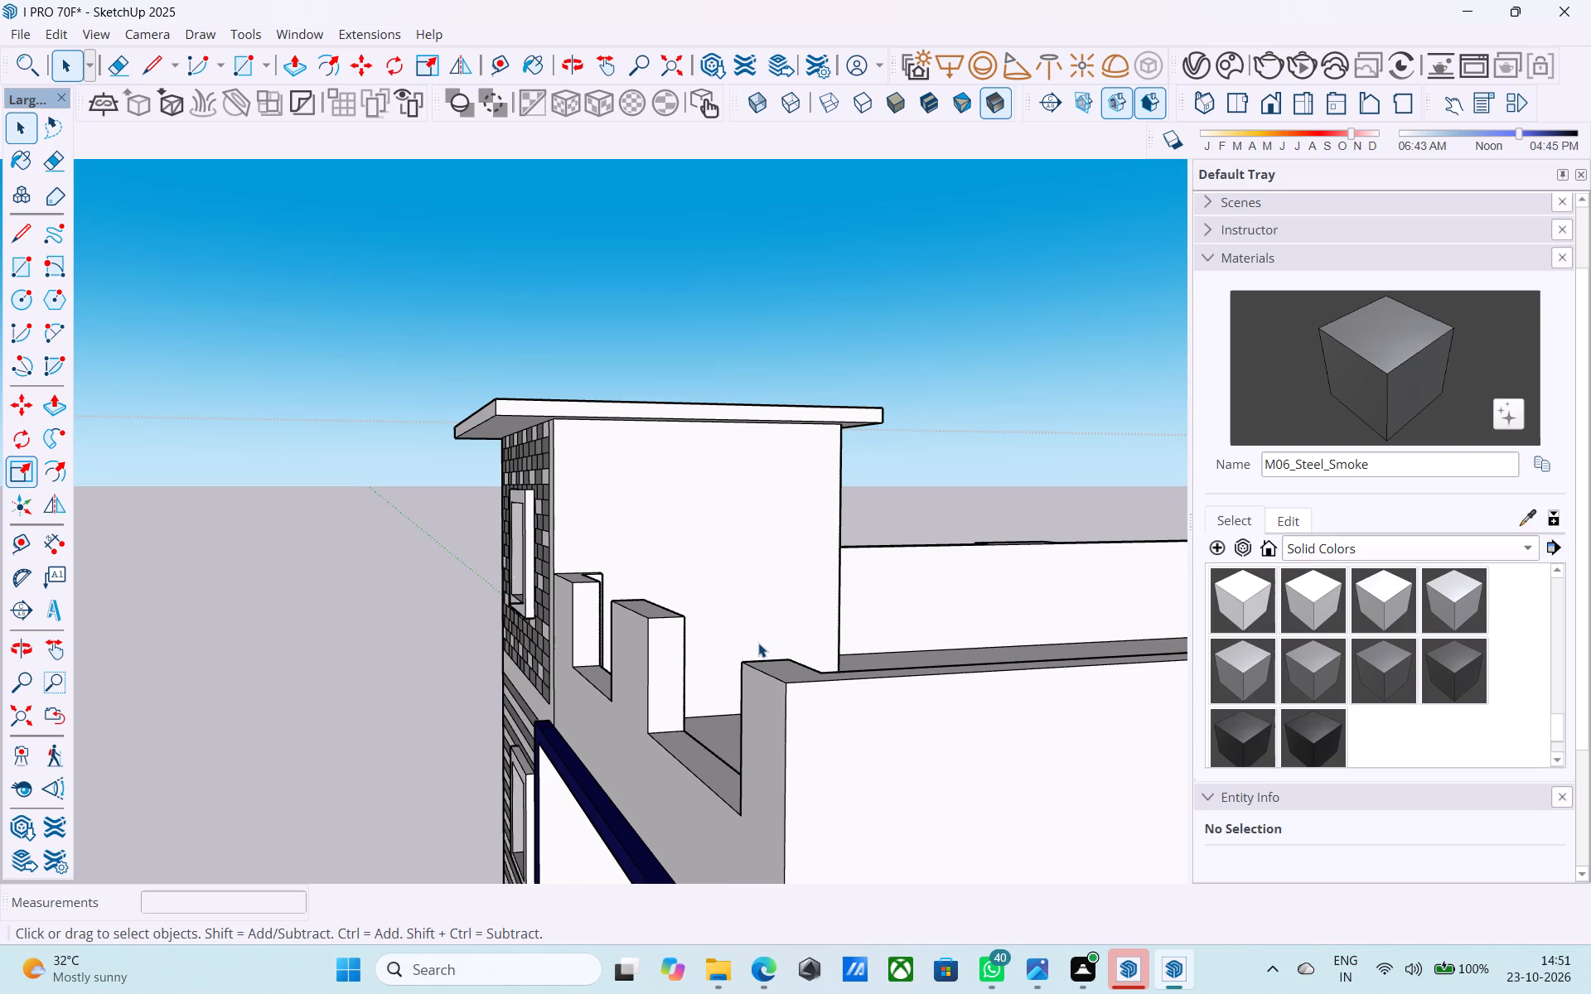
{"action": "scroll", "coordinate": [758, 643], "scroll_direction": "down", "scroll_amount": 3}
{"action": "middle_click_drag", "start_coordinate": [757, 642], "coordinate": [810, 678], "text": "shift"}
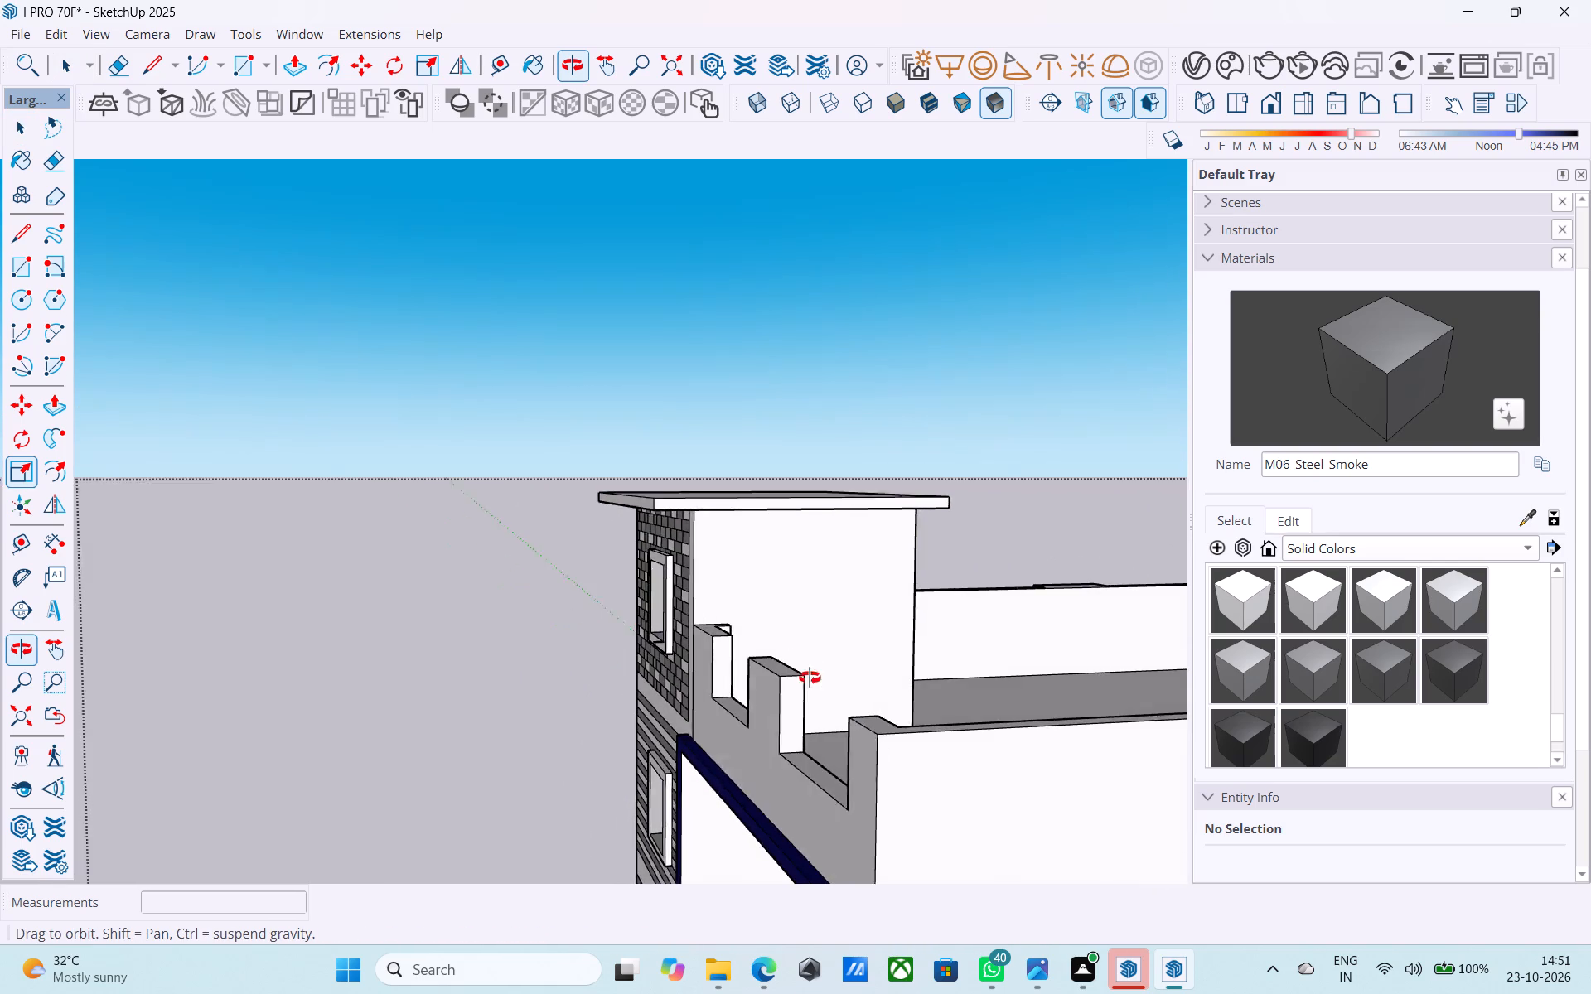
{"action": "middle_click_drag", "start_coordinate": [810, 678], "coordinate": [809, 678], "text": "shift"}
{"action": "scroll", "coordinate": [709, 628], "scroll_direction": "up", "scroll_amount": 1}
{"action": "middle_click_drag", "start_coordinate": [710, 608], "coordinate": [719, 598], "text": "shift"}
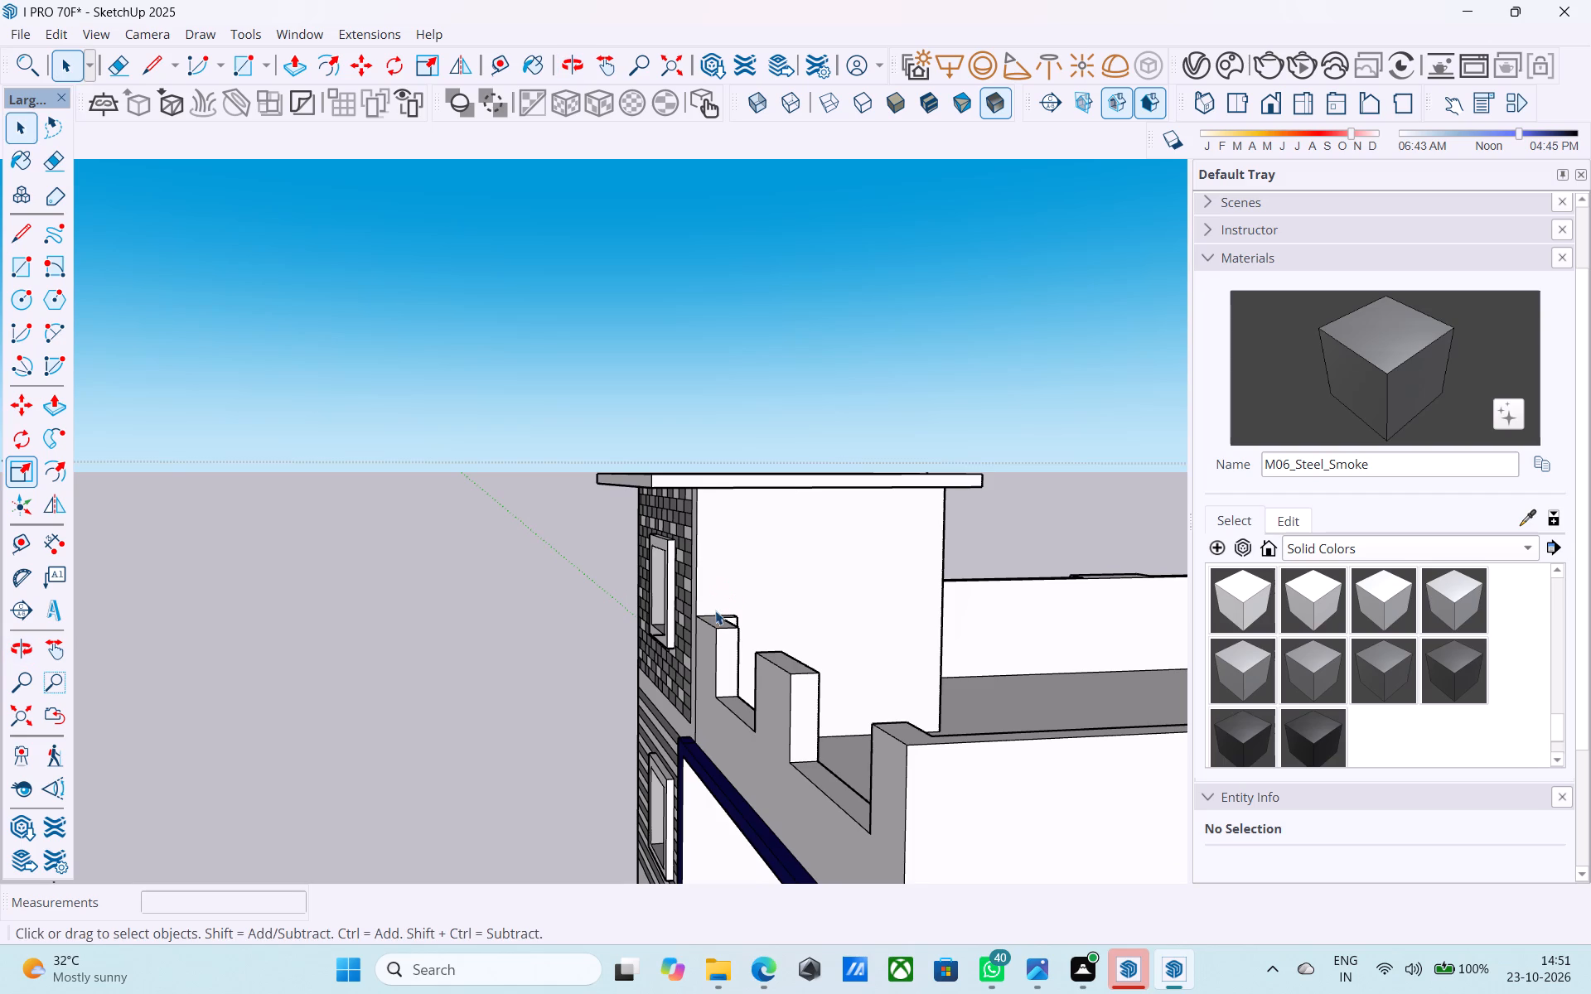
{"action": "scroll", "coordinate": [710, 631], "scroll_direction": "up", "scroll_amount": 4}
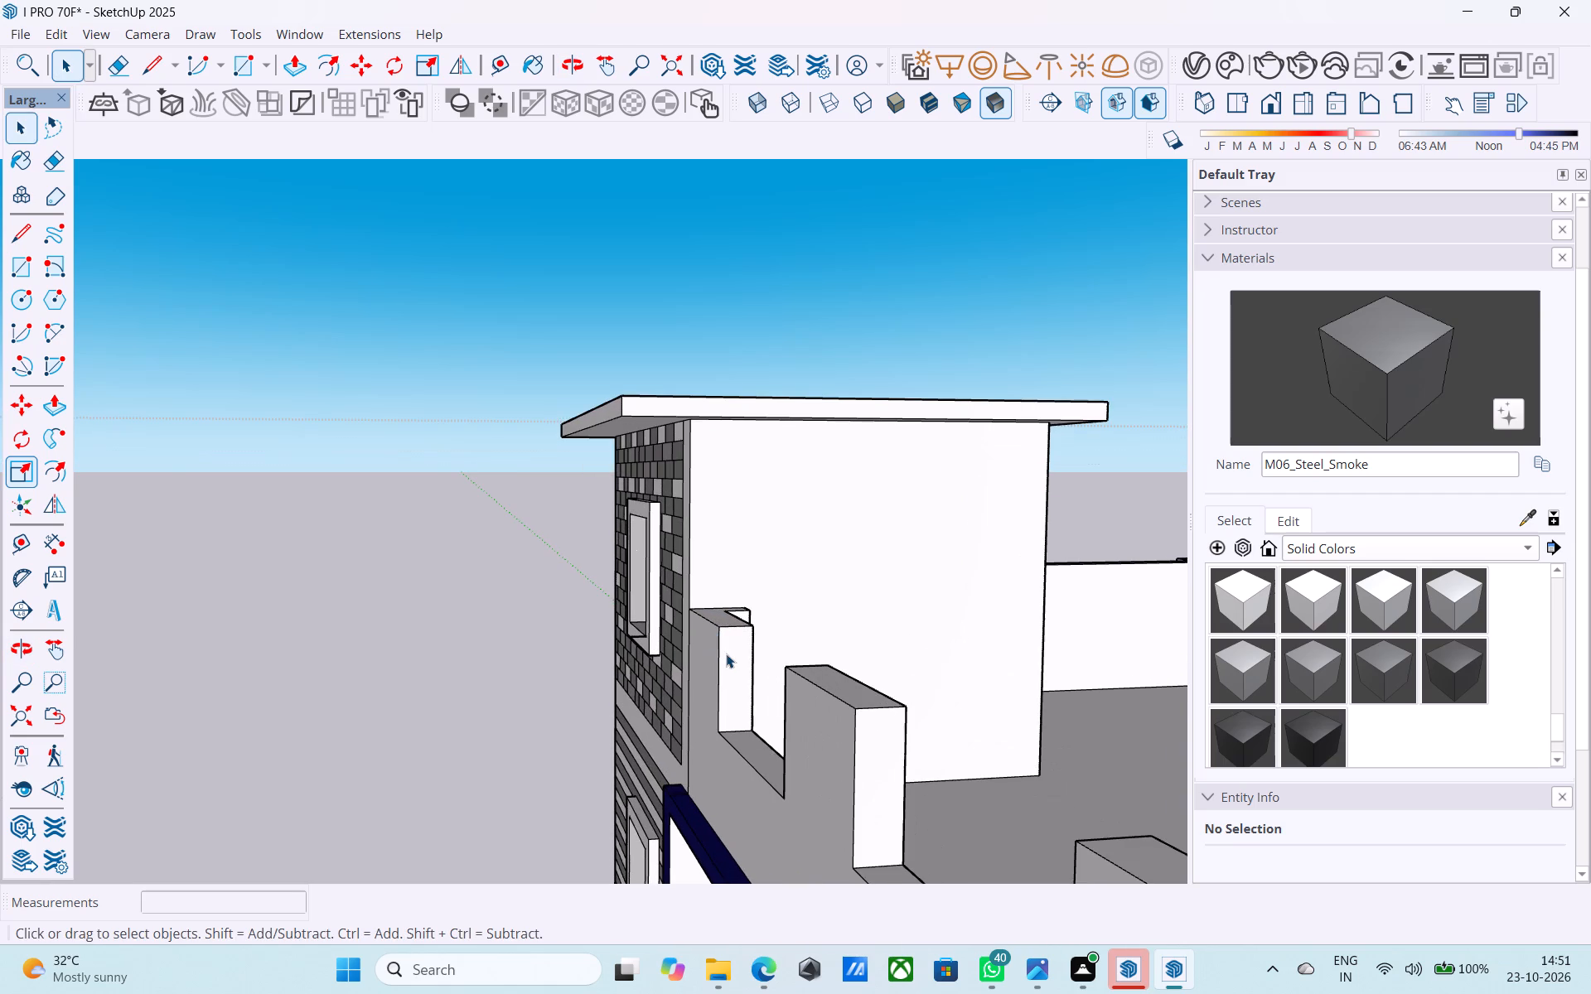
{"action": "middle_click_drag", "start_coordinate": [726, 654], "coordinate": [694, 649]}
{"action": "scroll", "coordinate": [695, 648], "scroll_direction": "up", "scroll_amount": 3}
{"action": "scroll", "coordinate": [766, 672], "scroll_direction": "up", "scroll_amount": 3}
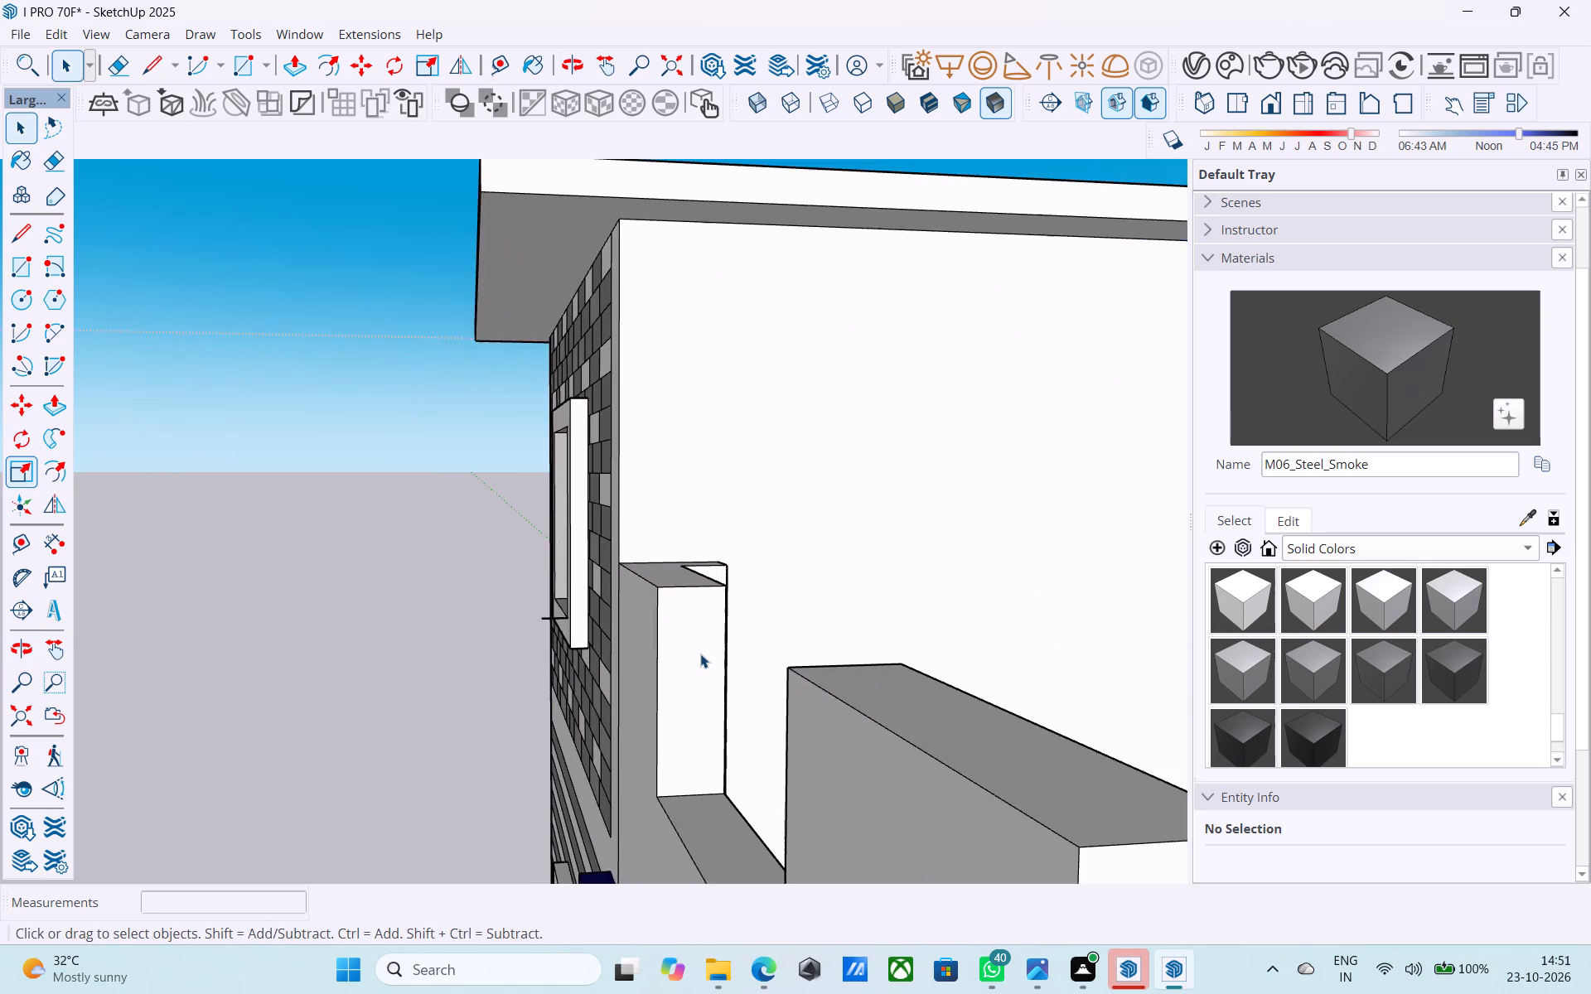
{"action": "middle_click_drag", "start_coordinate": [694, 649], "coordinate": [696, 615], "text": "shift"}
{"action": "key", "text": "r"}
{"action": "key", "text": "space"}
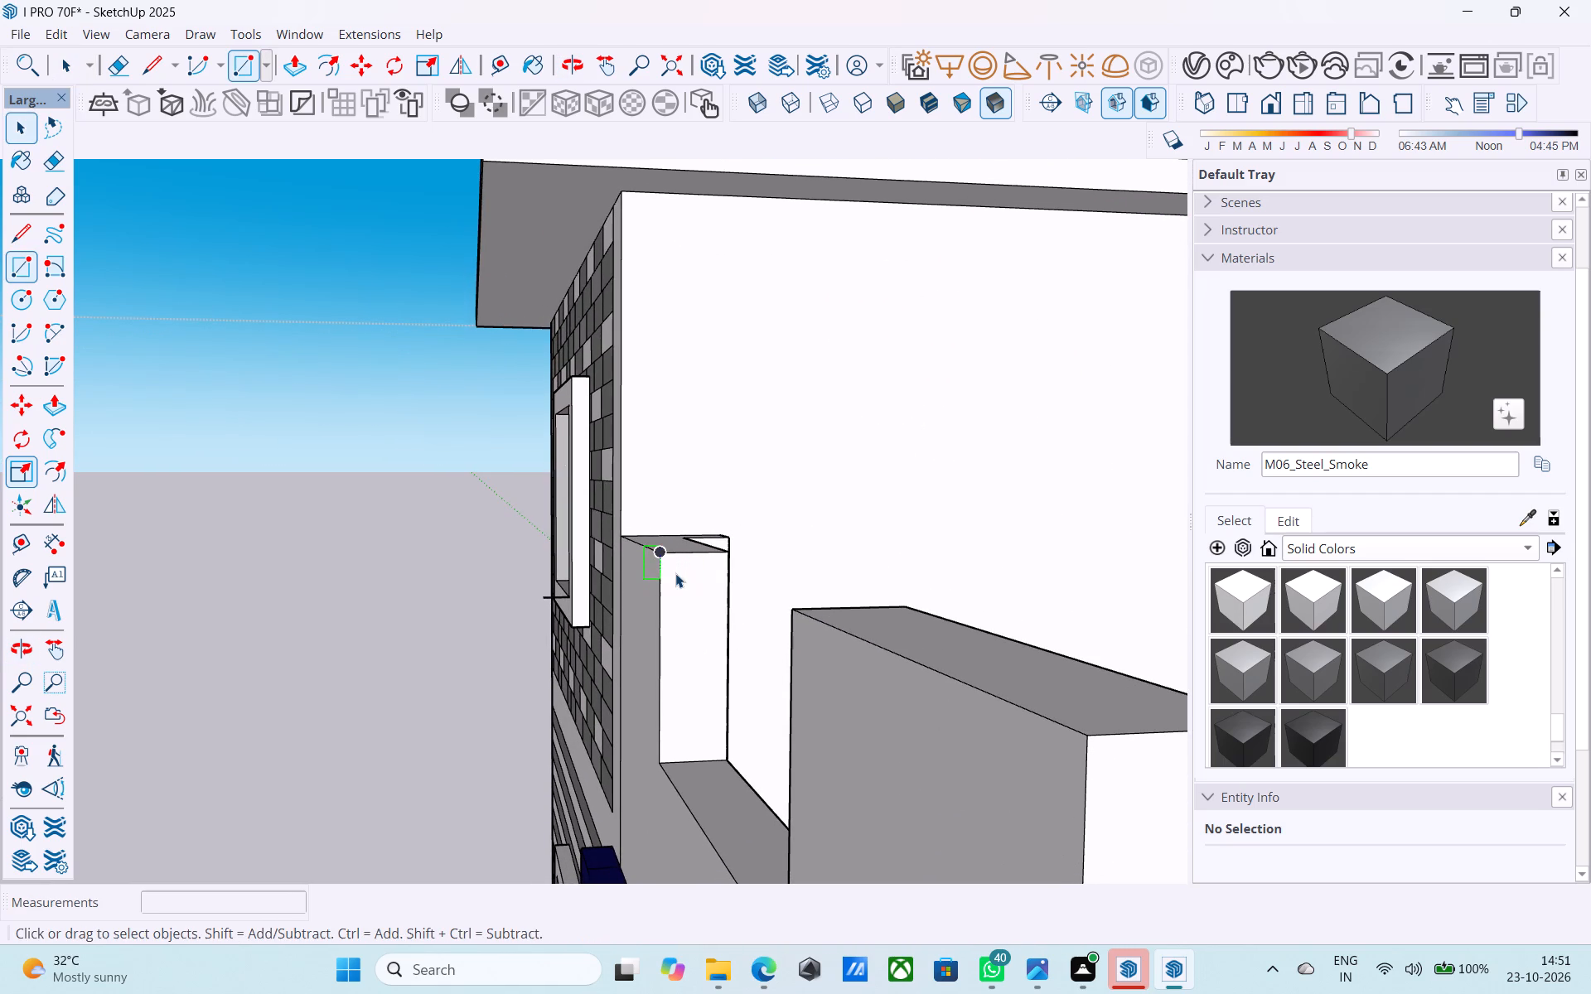
{"action": "left_click", "coordinate": [679, 586]}
{"action": "key", "text": "f"}
{"action": "left_click", "coordinate": [680, 586]}
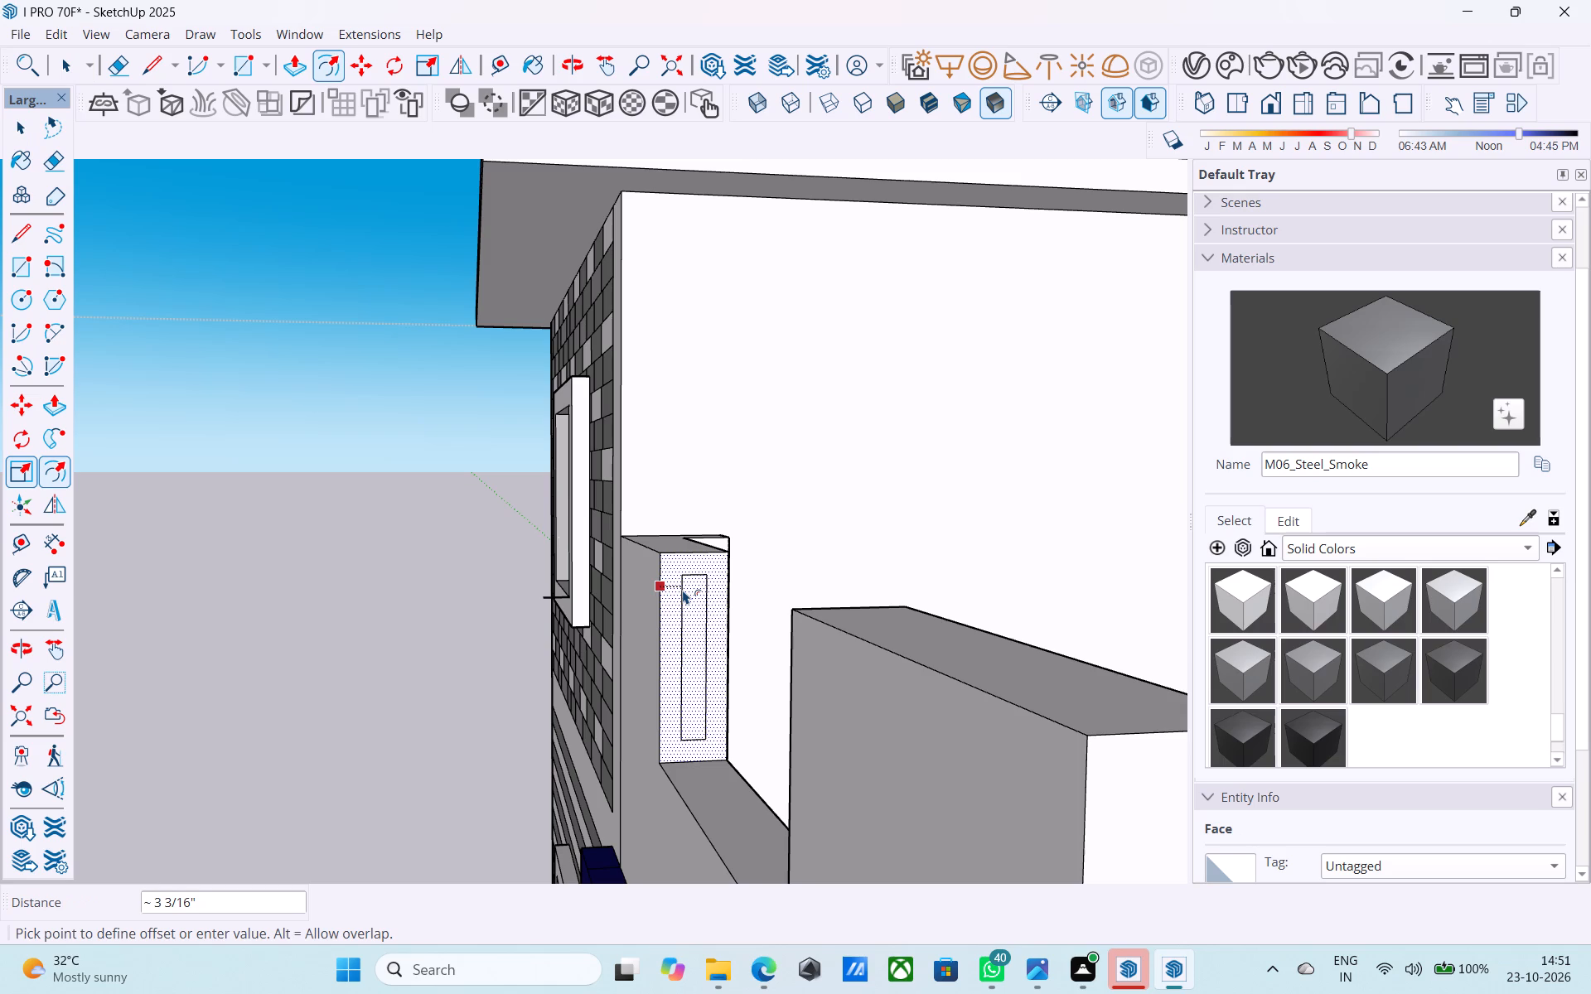
{"action": "type", "text": "2\""}
{"action": "key", "text": "Return"}
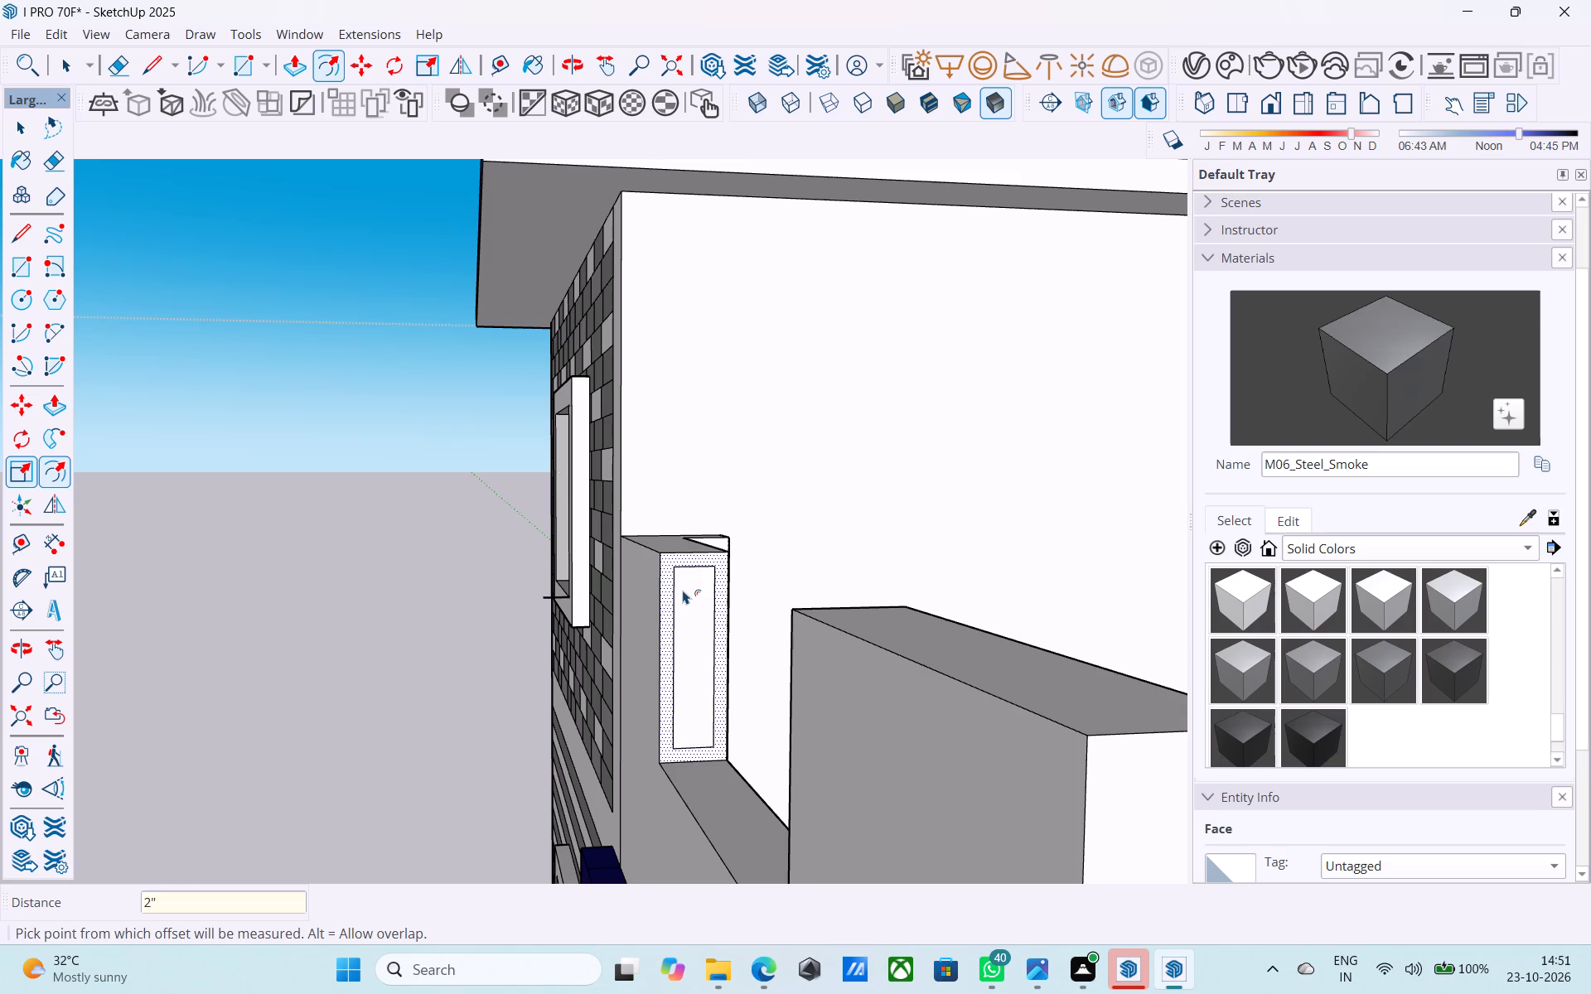
{"action": "type", "text": "3\""}
{"action": "key", "text": "Return"}
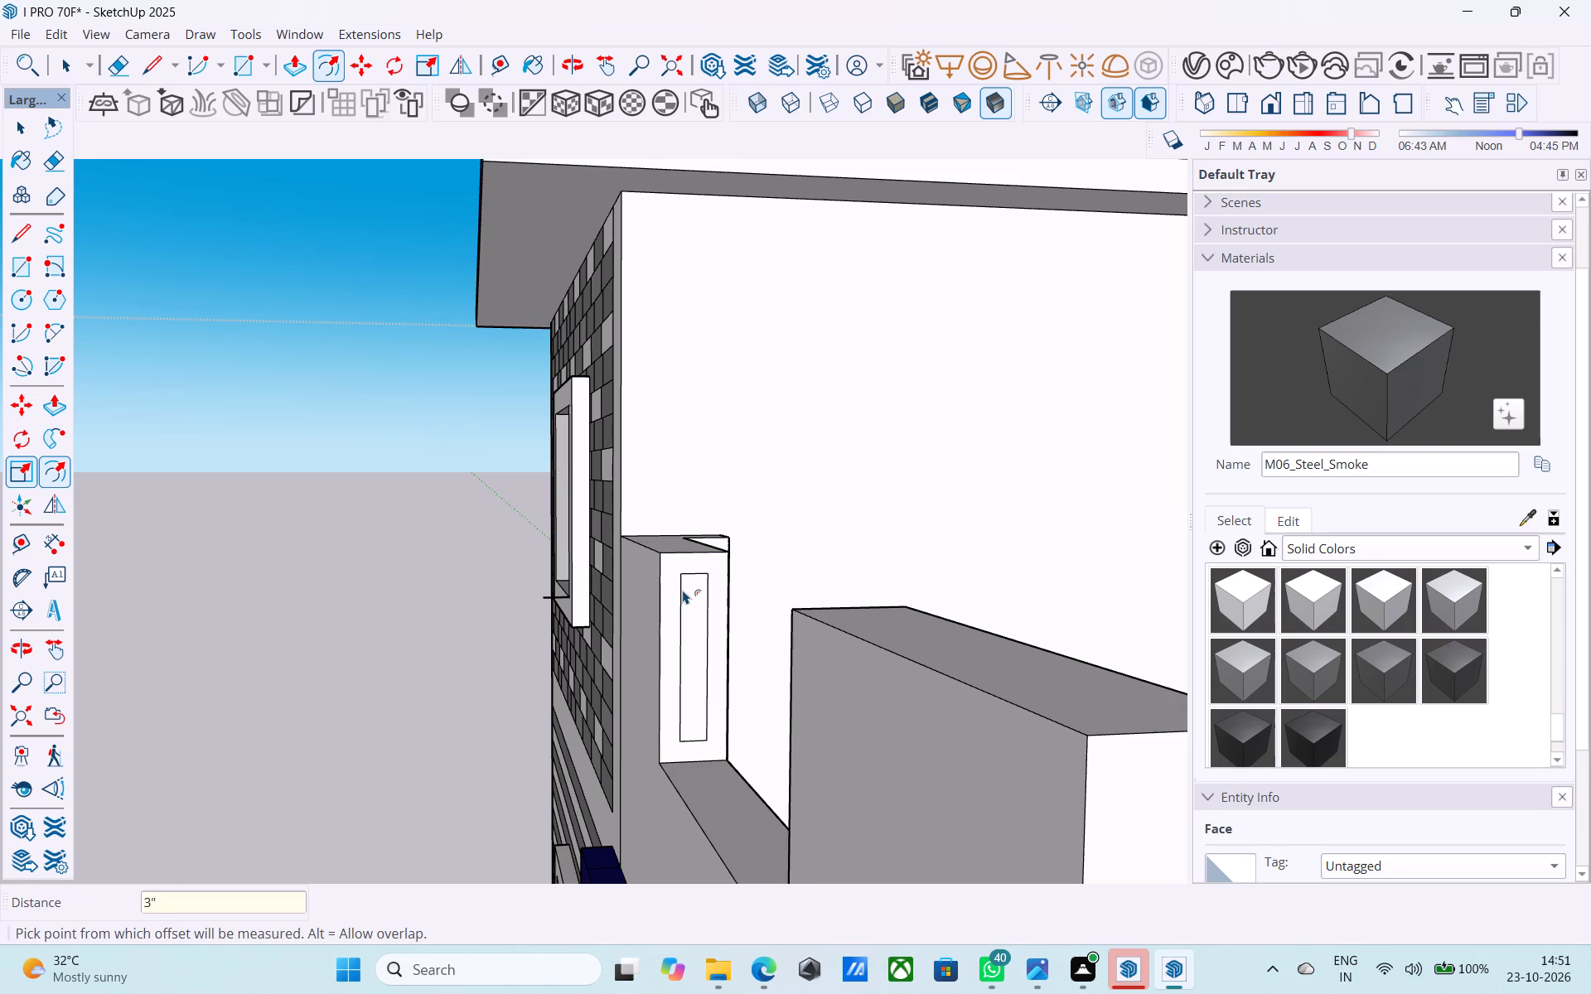
Copy the inset rectangle's top edge down to its bottom edge, dividing the inset into 5 equal segments.
{"action": "key", "text": "space"}
{"action": "left_click", "coordinate": [692, 575]}
{"action": "key", "text": "m"}
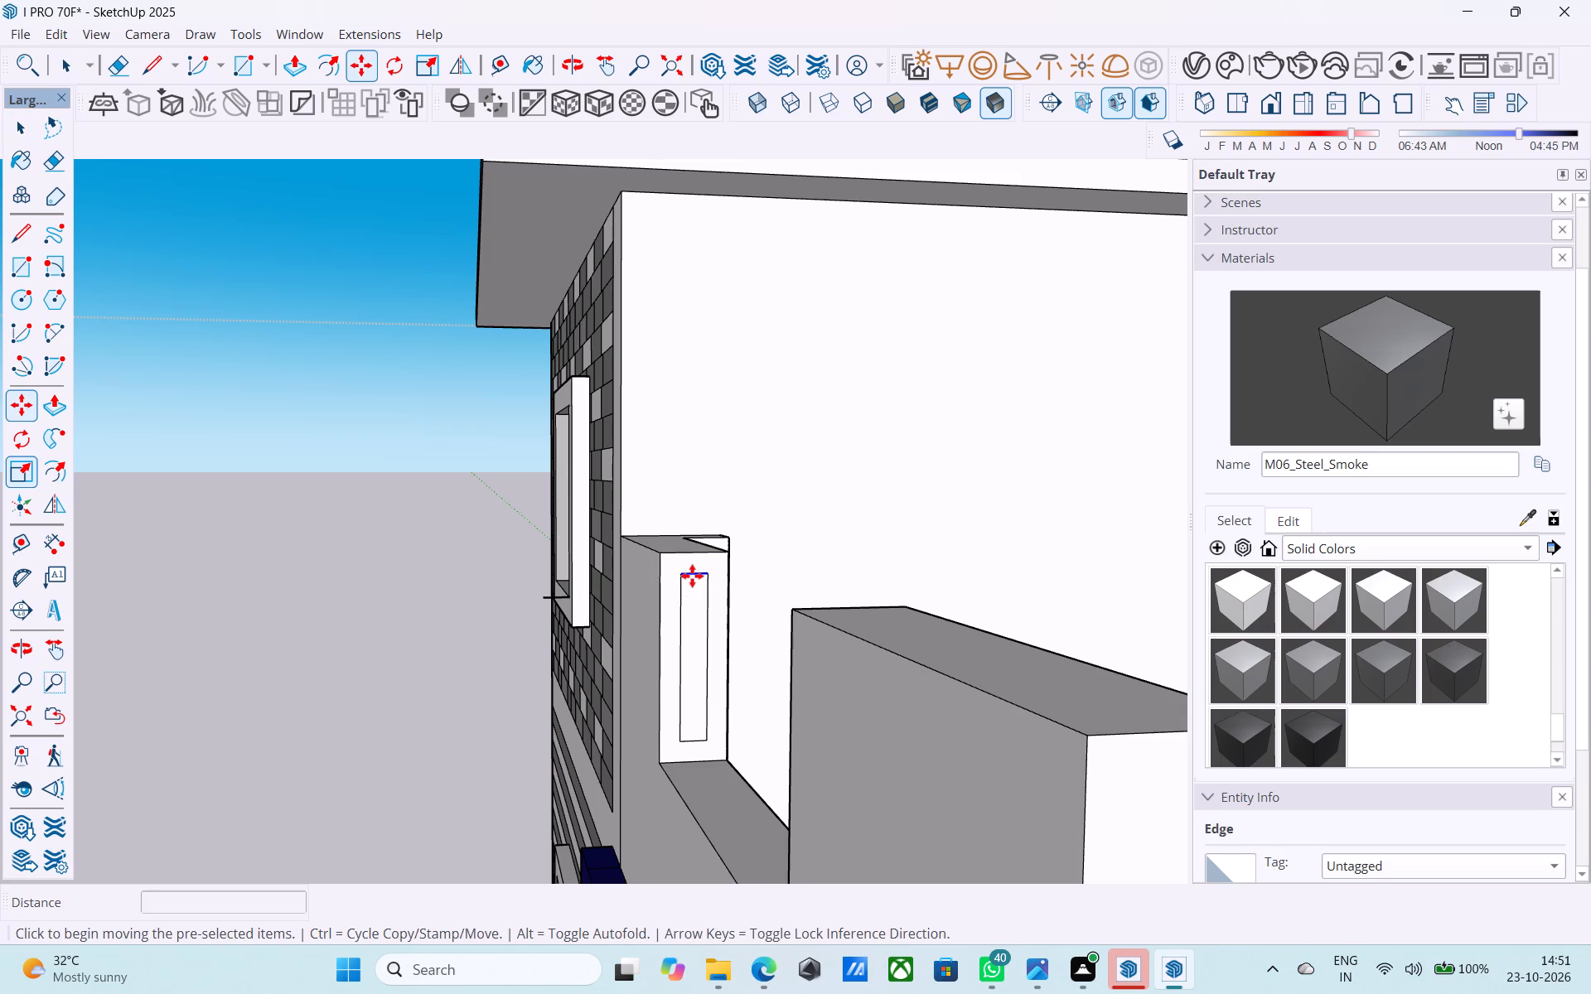
{"action": "left_click", "coordinate": [684, 578]}
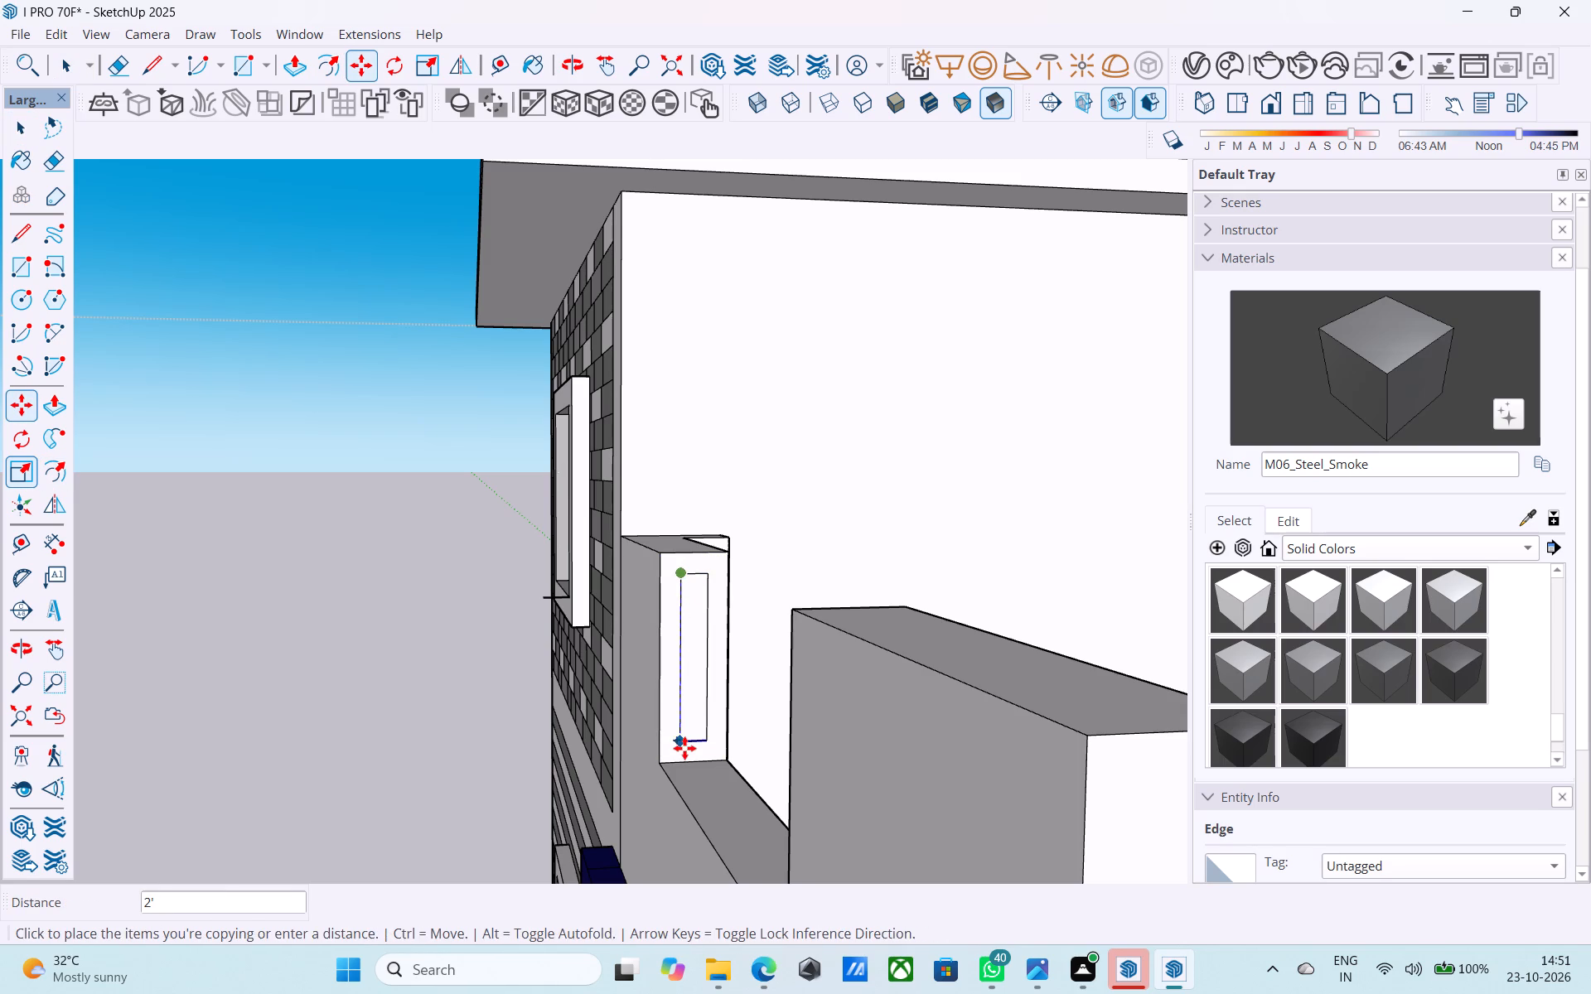
{"action": "left_click", "coordinate": [684, 748]}
{"action": "type", "text": "/4"}
{"action": "key", "text": "Return"}
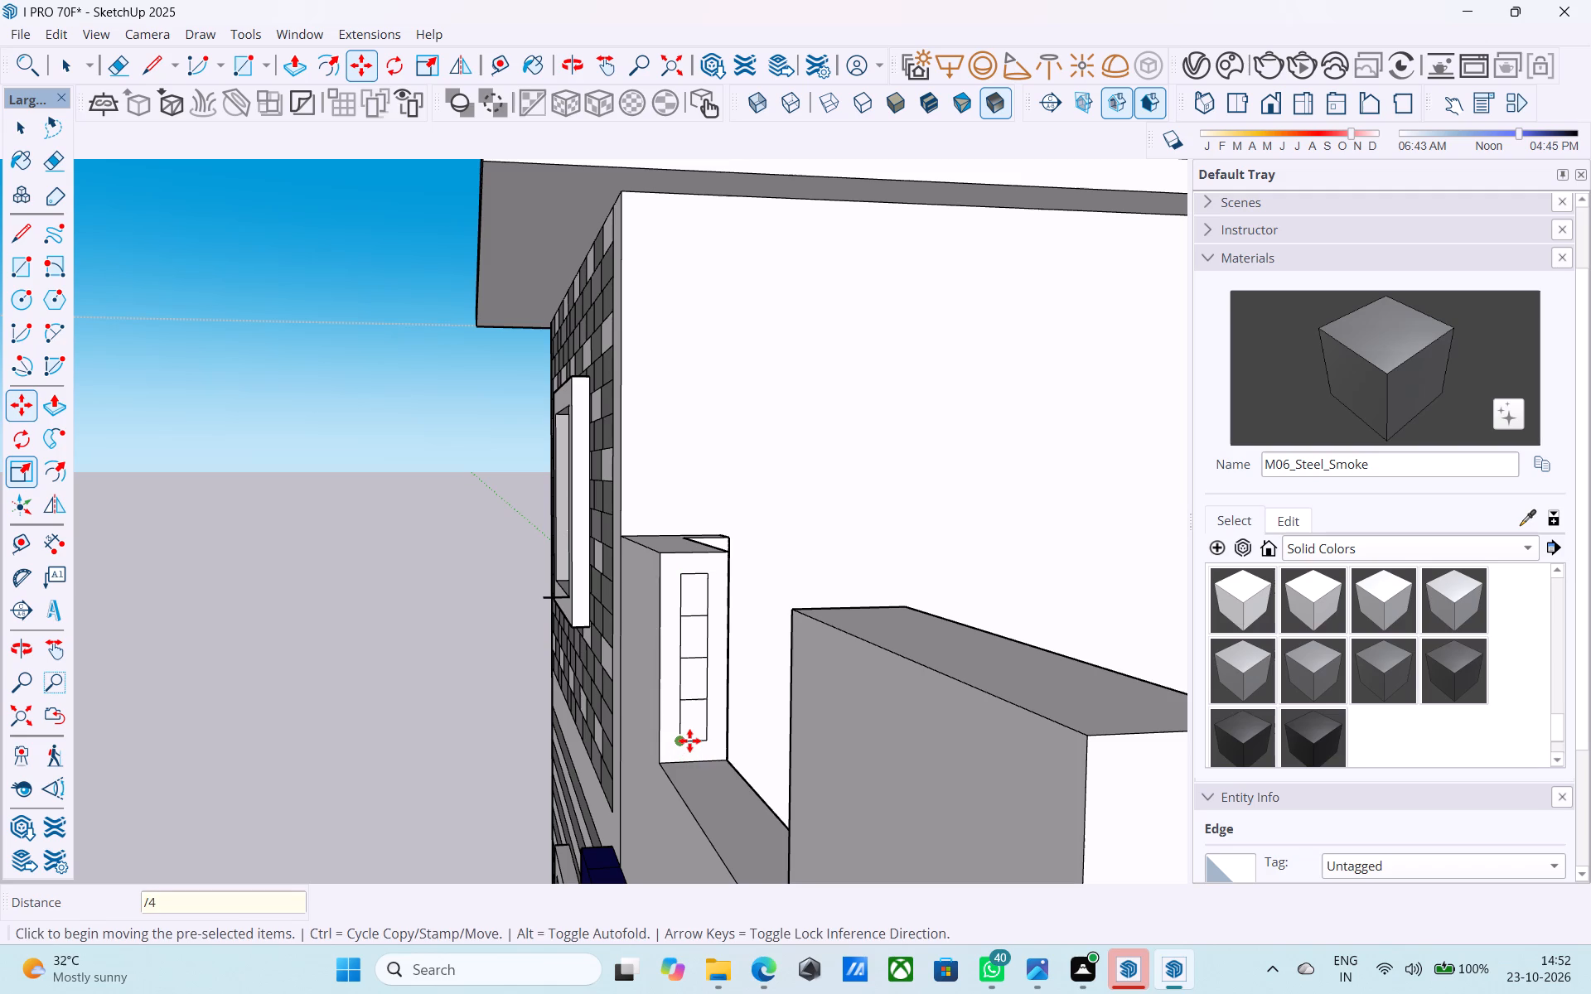
{"action": "type", "text": "/5"}
{"action": "key", "text": "Return"}
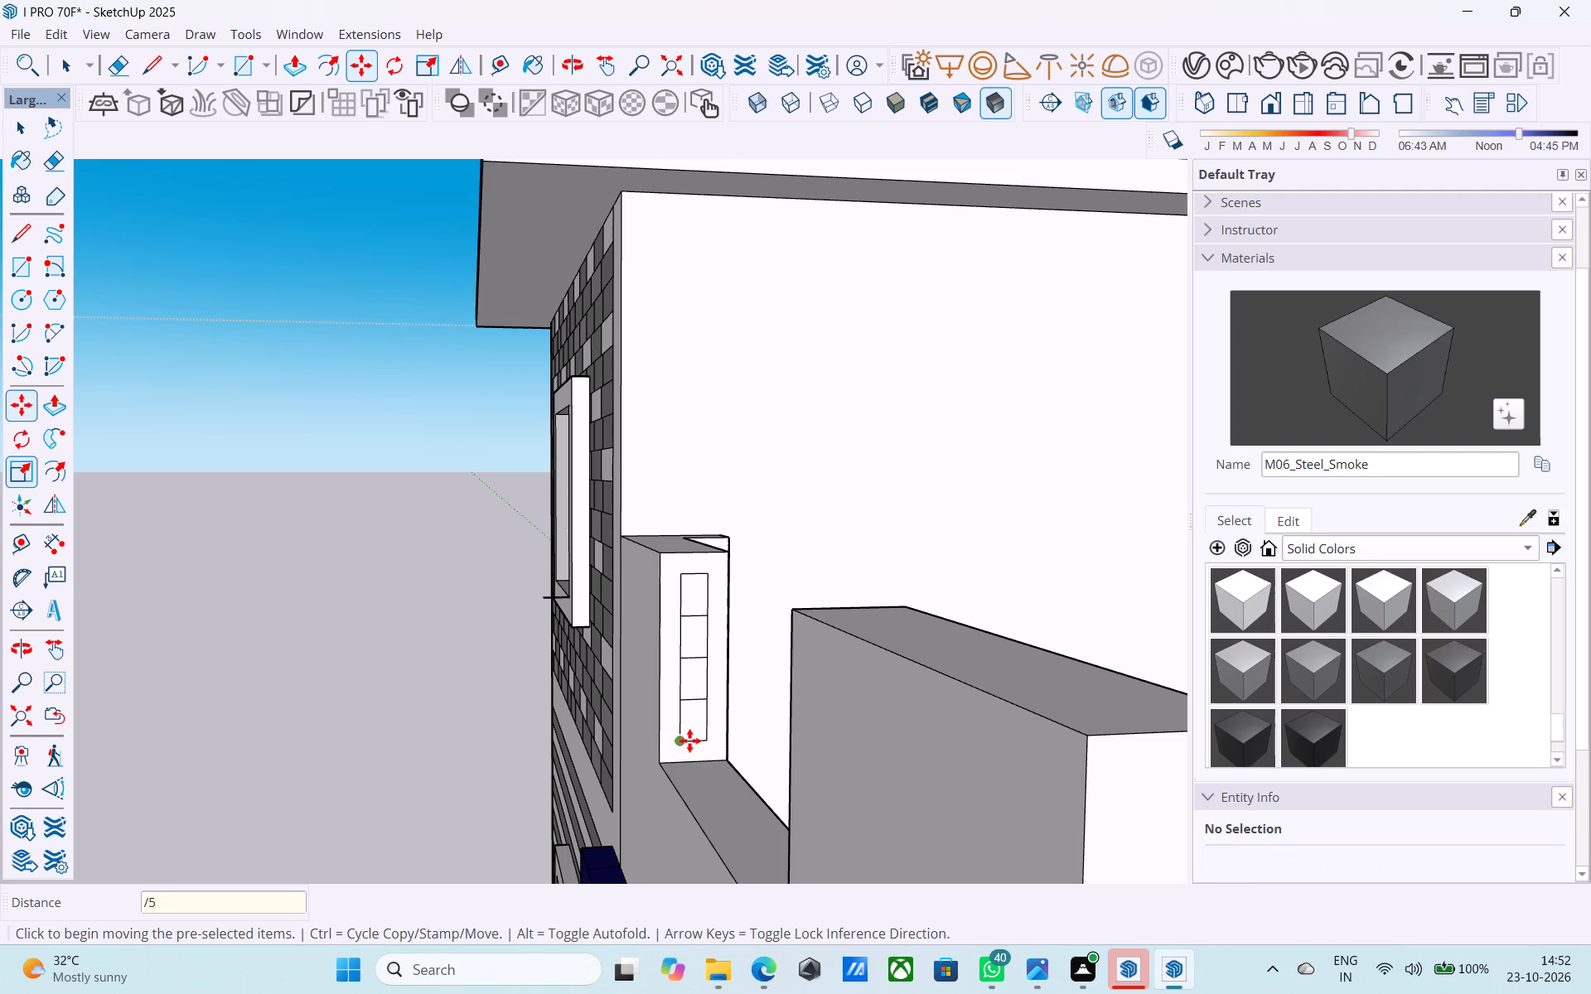
{"action": "key", "text": "space"}
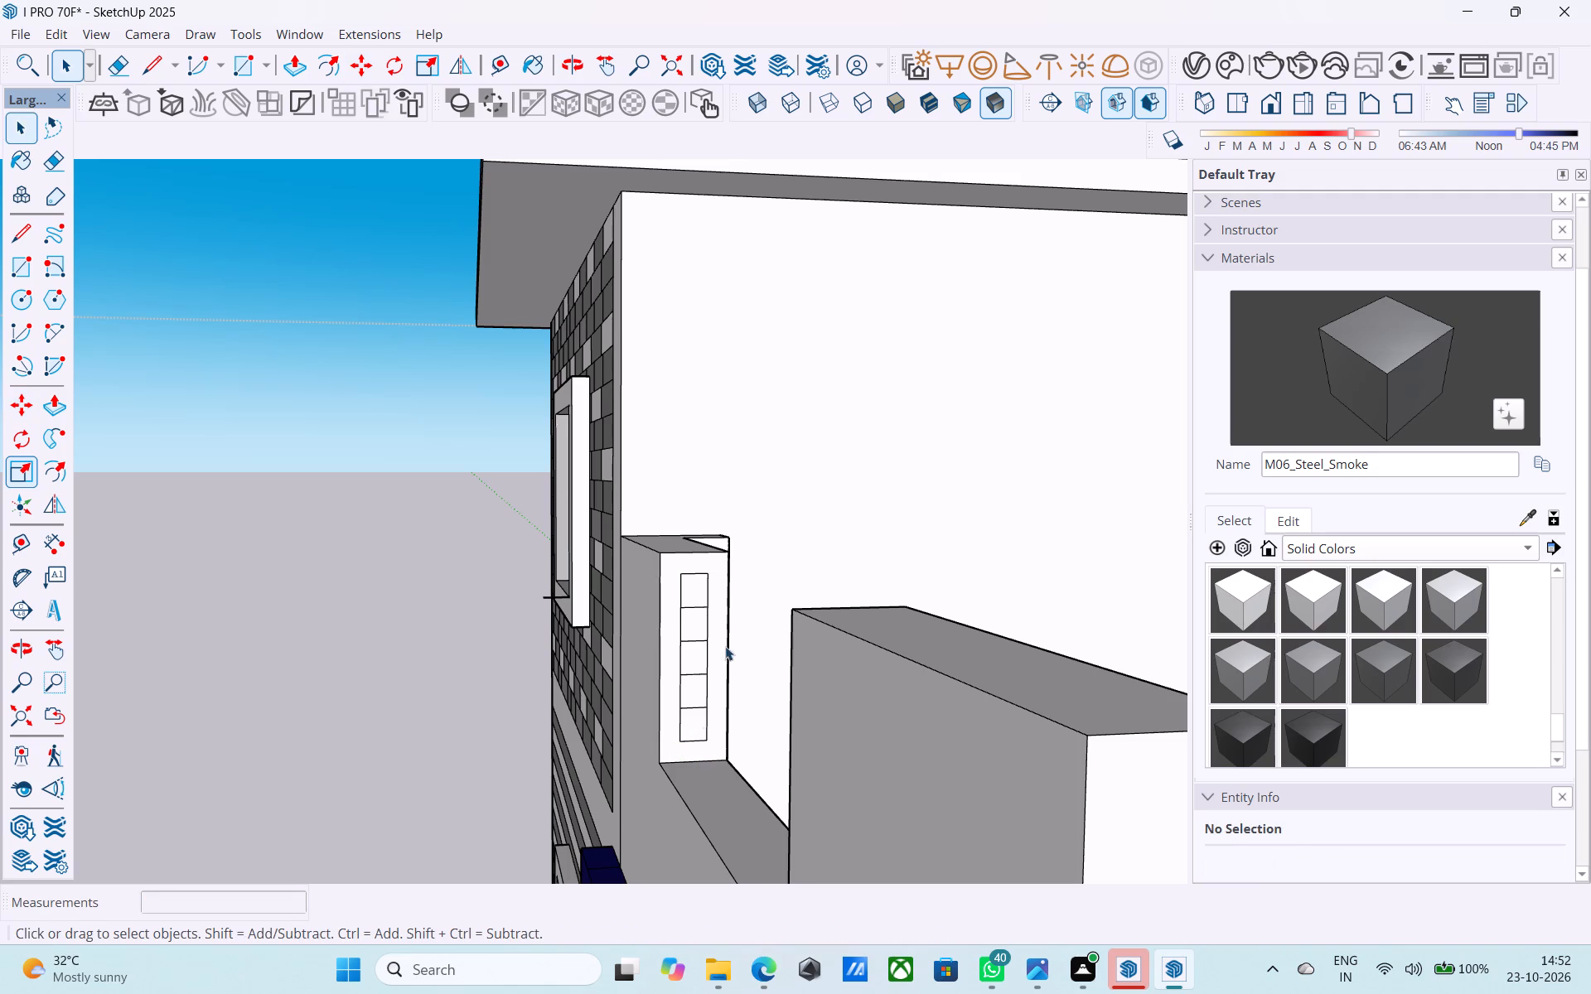
Push/Pull the inset's top segment 4' 4 1/2" across the gap to the middle block as a horizontal rail.
{"action": "left_click", "coordinate": [688, 592]}
{"action": "key", "text": "p"}
{"action": "left_click", "coordinate": [688, 591]}
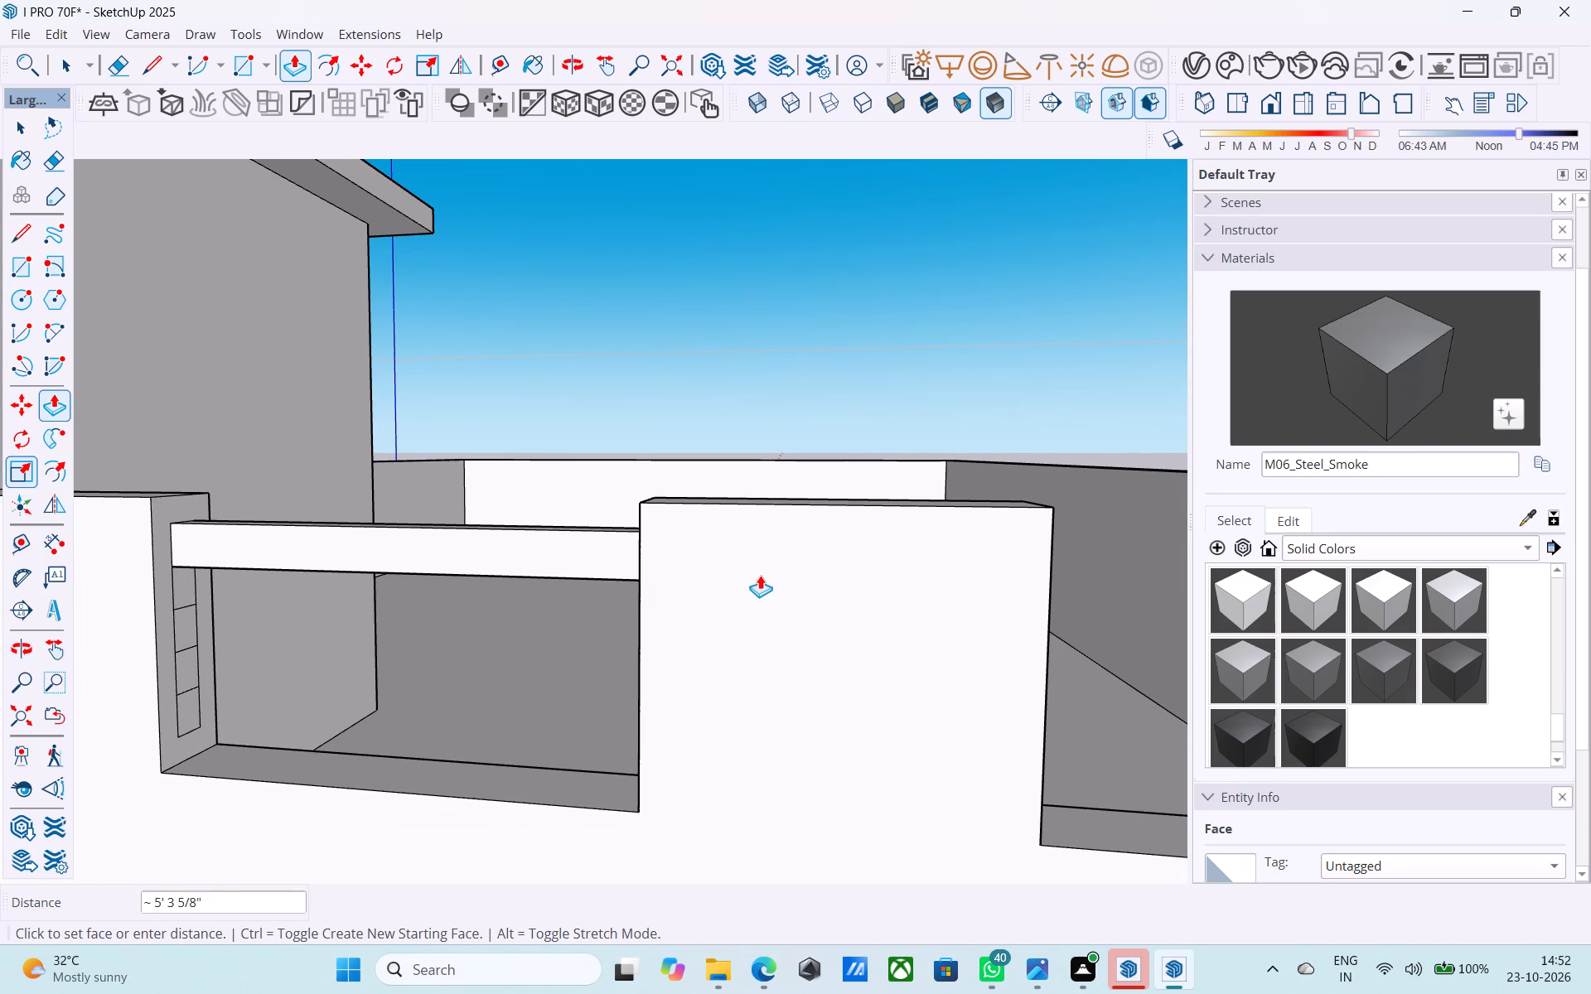
{"action": "scroll", "coordinate": [760, 575], "scroll_direction": "down", "scroll_amount": 6}
{"action": "middle_click_drag", "start_coordinate": [760, 575], "coordinate": [941, 620], "text": "shift"}
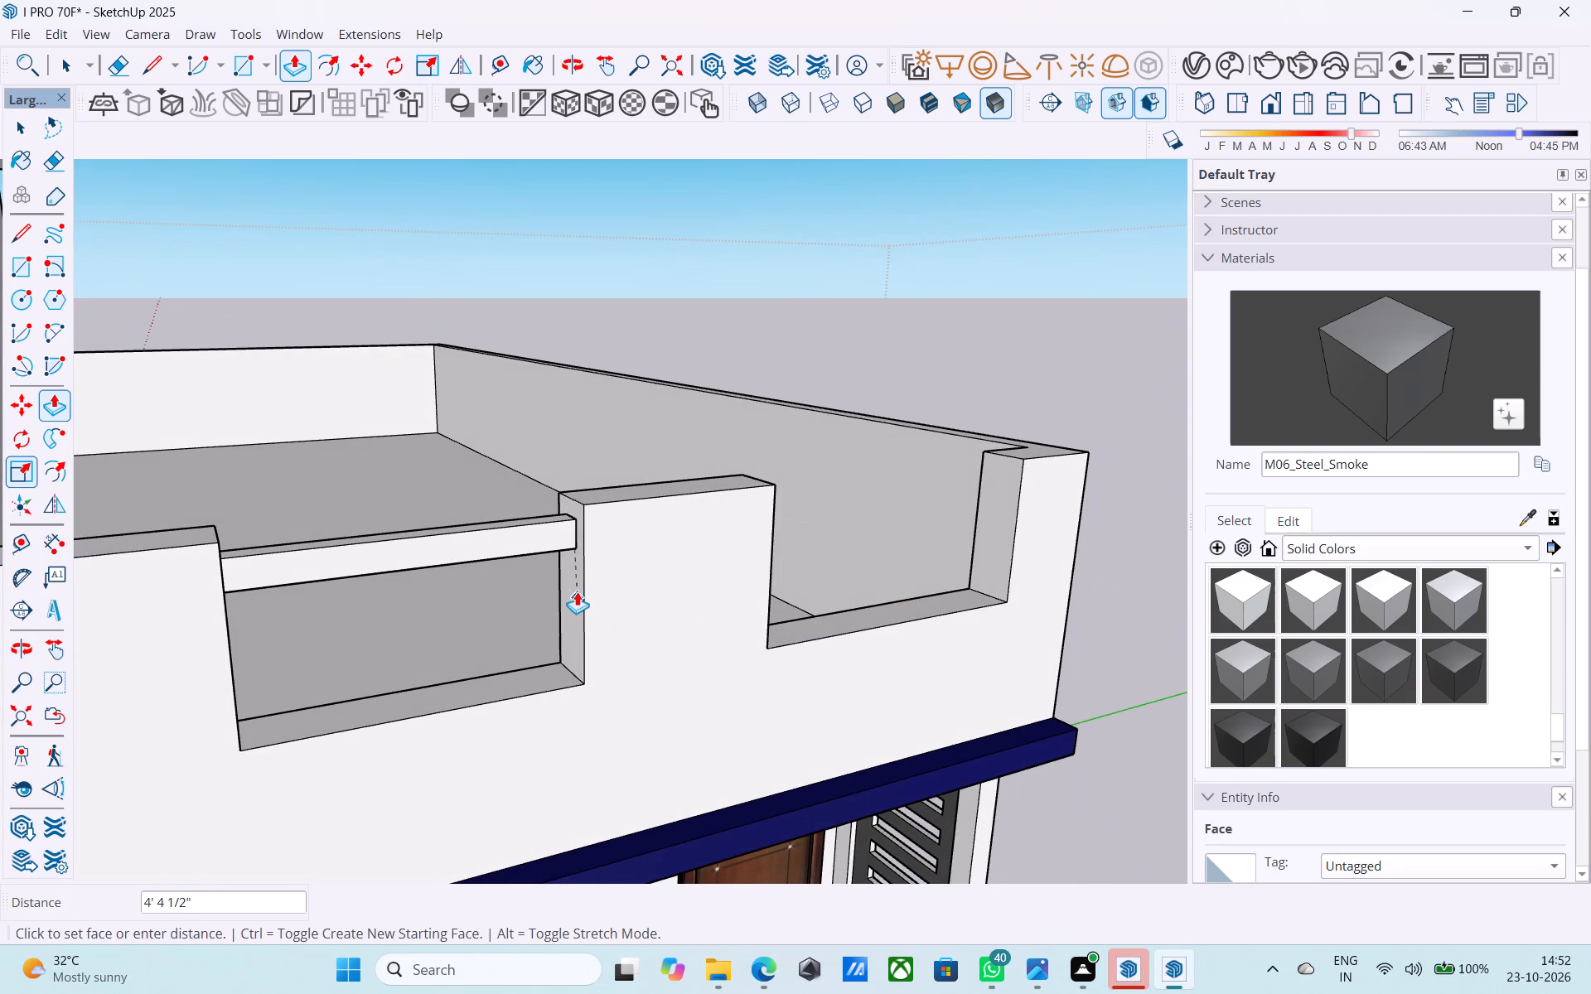
{"action": "left_click", "coordinate": [577, 589]}
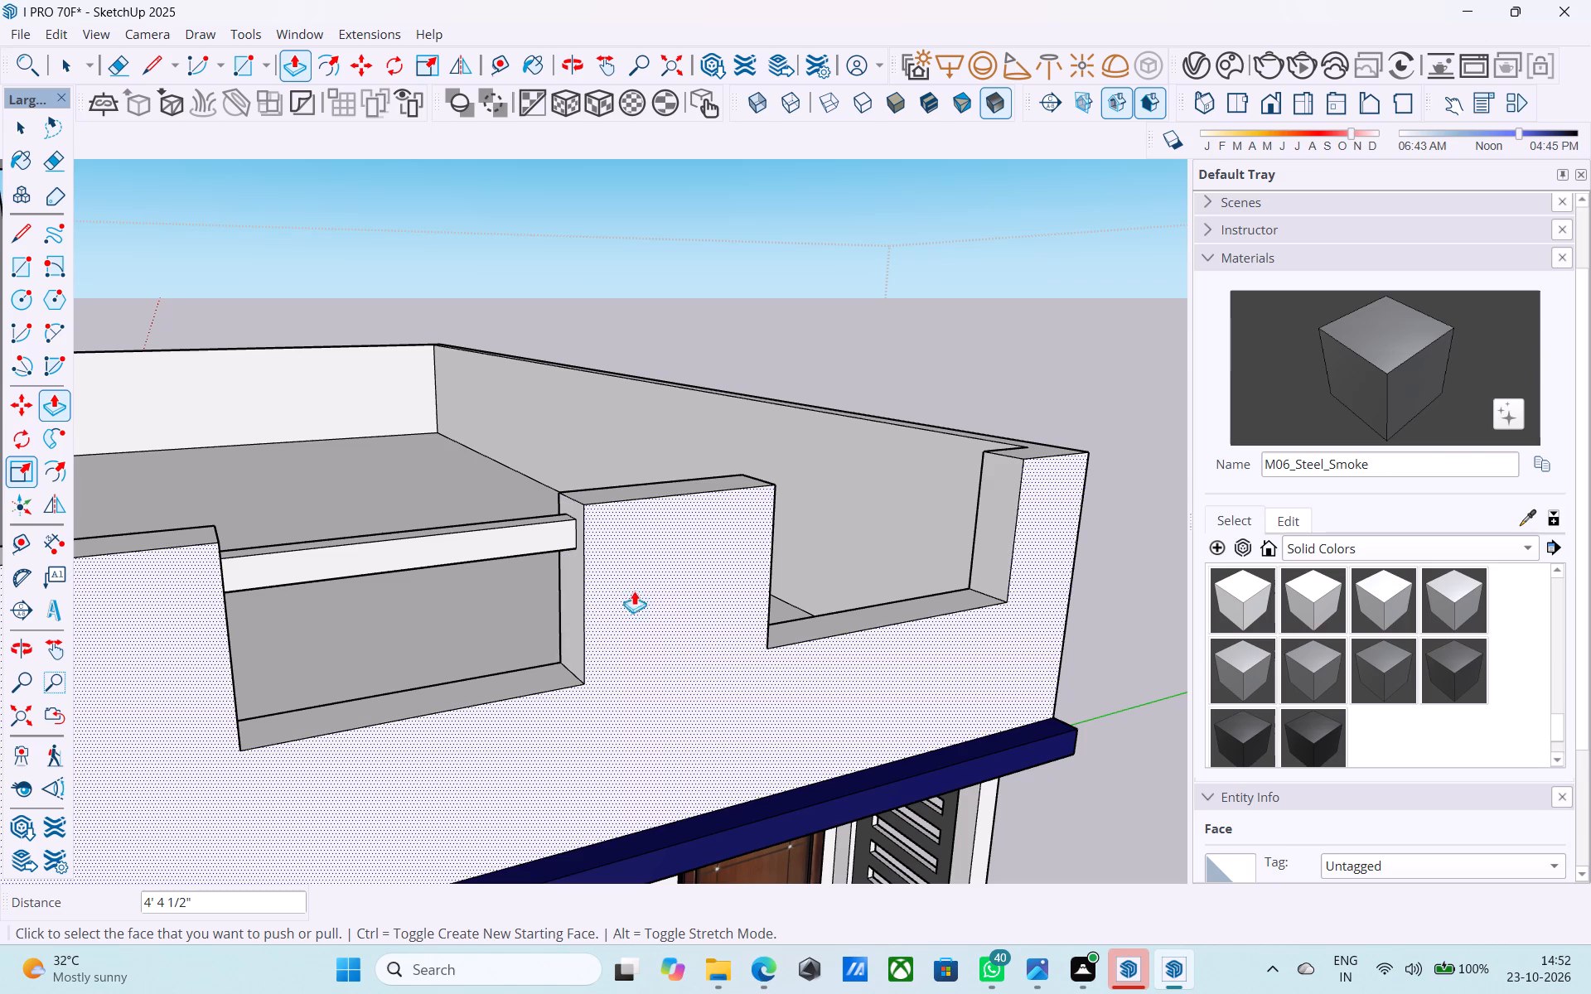
Extrude the inset's third and bottom segments by the same 4' 4 1/2" to form two more rails across the gap.
{"action": "scroll", "coordinate": [668, 591], "scroll_direction": "down", "scroll_amount": 2}
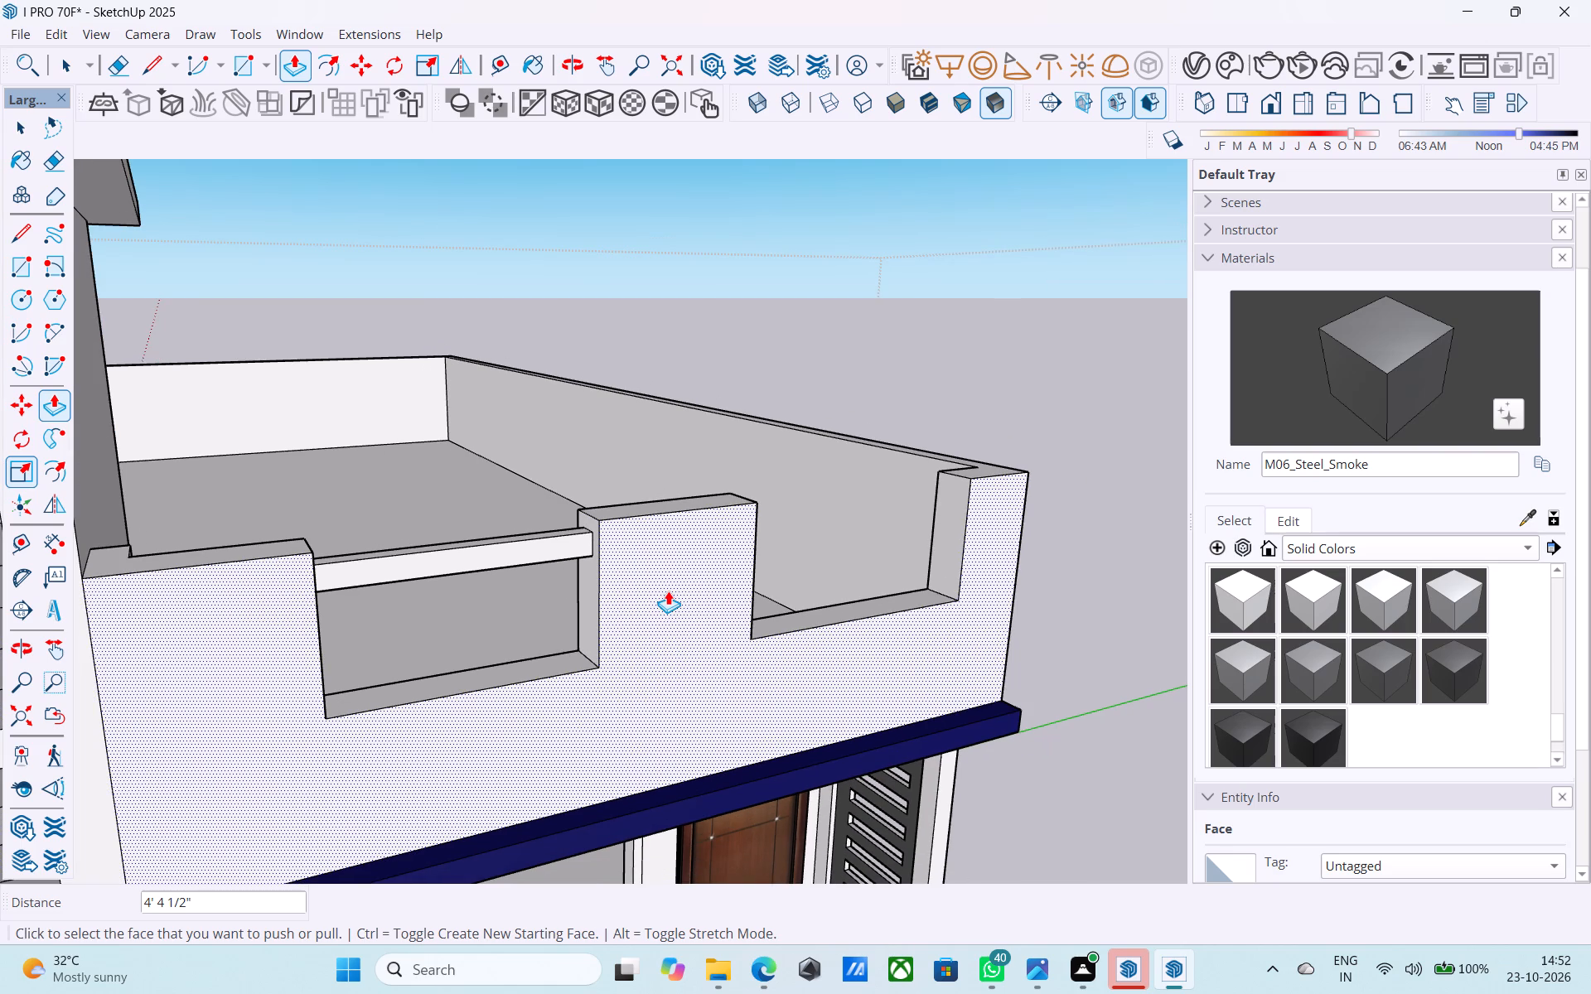
{"action": "scroll", "coordinate": [711, 570], "scroll_direction": "down", "scroll_amount": 1}
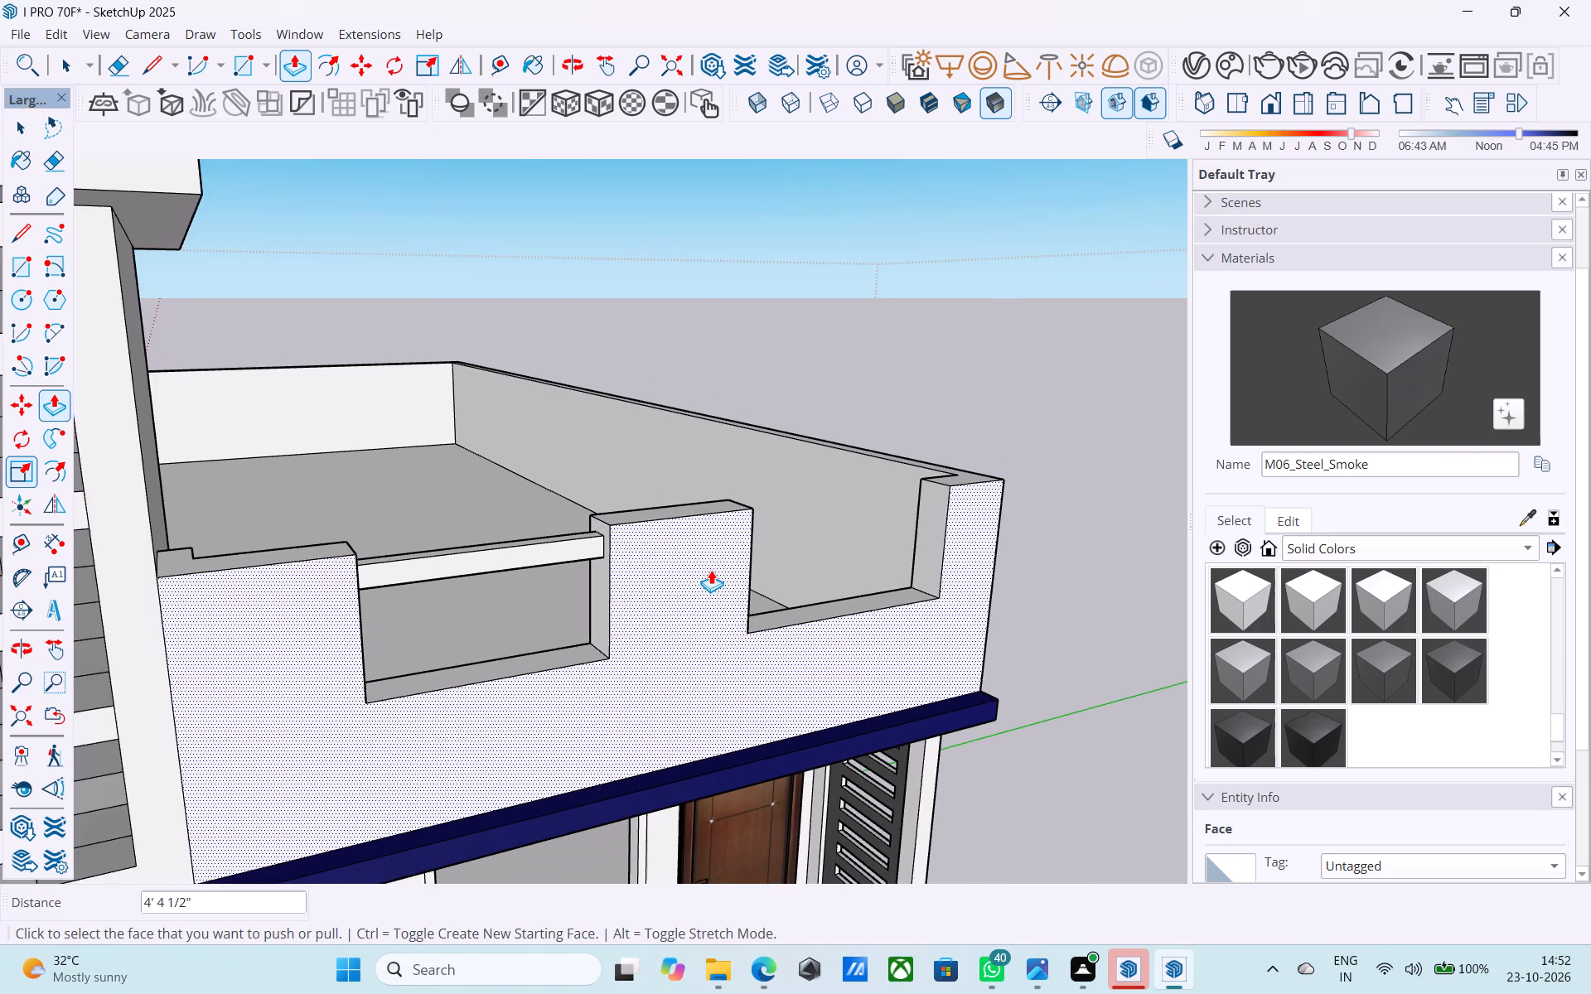
{"action": "scroll", "coordinate": [711, 570], "scroll_direction": "down", "scroll_amount": 4}
{"action": "middle_click_drag", "start_coordinate": [711, 570], "coordinate": [383, 526]}
{"action": "middle_click_drag", "start_coordinate": [539, 567], "coordinate": [598, 581]}
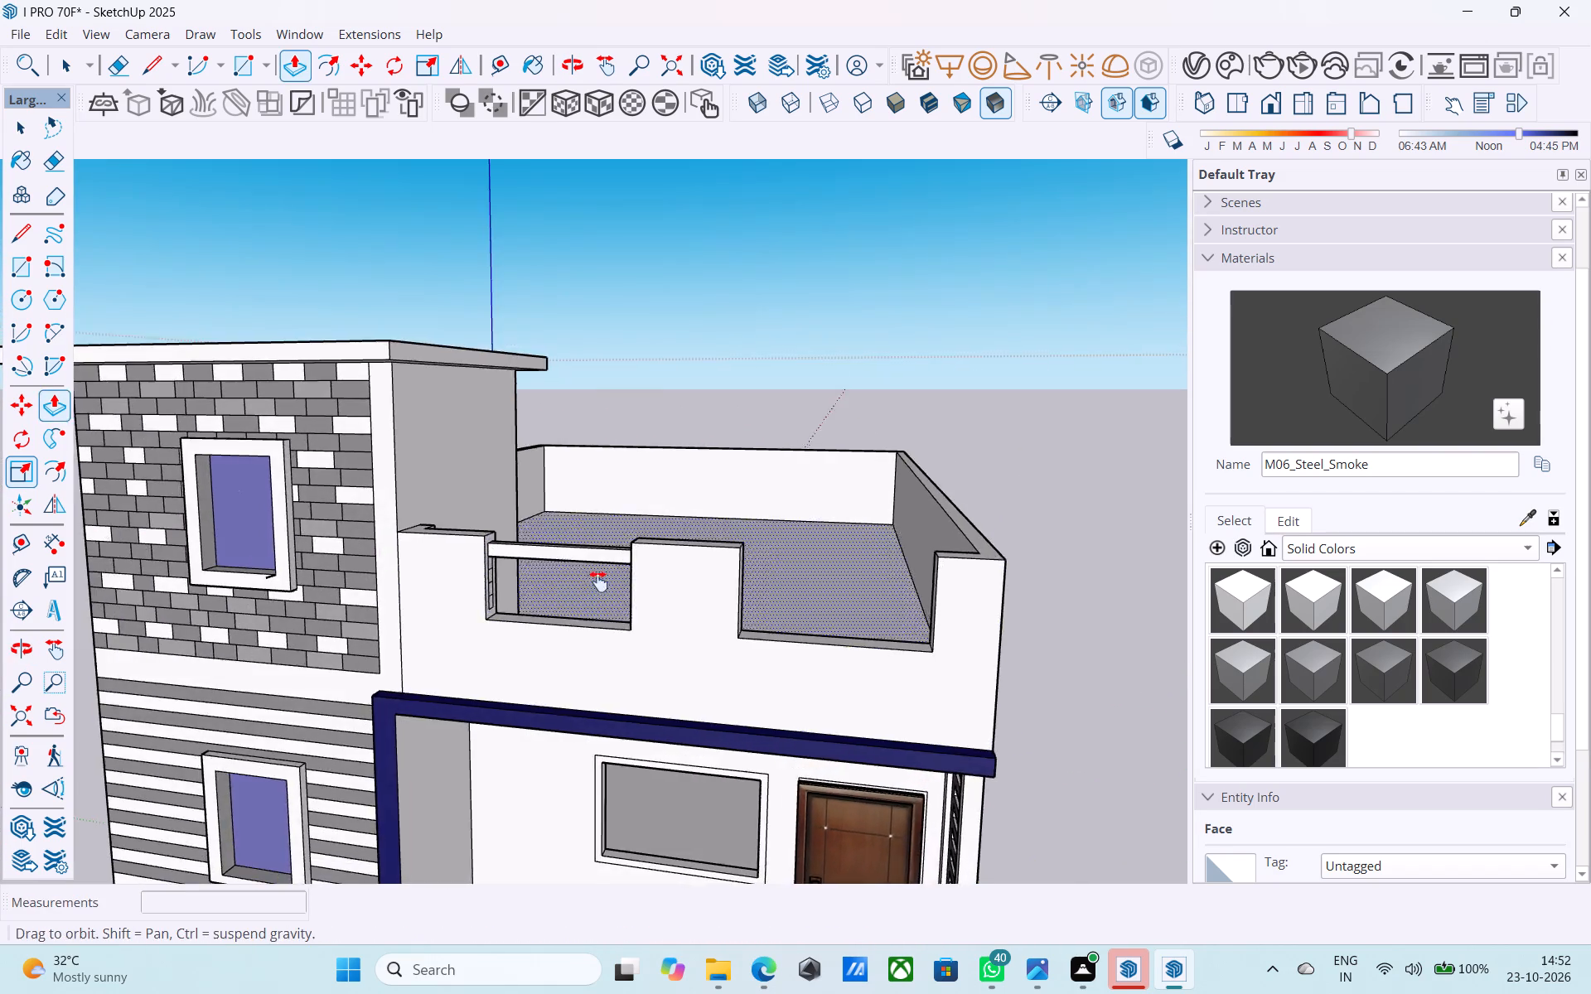
{"action": "middle_click_drag", "start_coordinate": [598, 581], "coordinate": [534, 536]}
{"action": "middle_click_drag", "start_coordinate": [886, 712], "coordinate": [781, 639]}
{"action": "scroll", "coordinate": [788, 645], "scroll_direction": "up", "scroll_amount": 11}
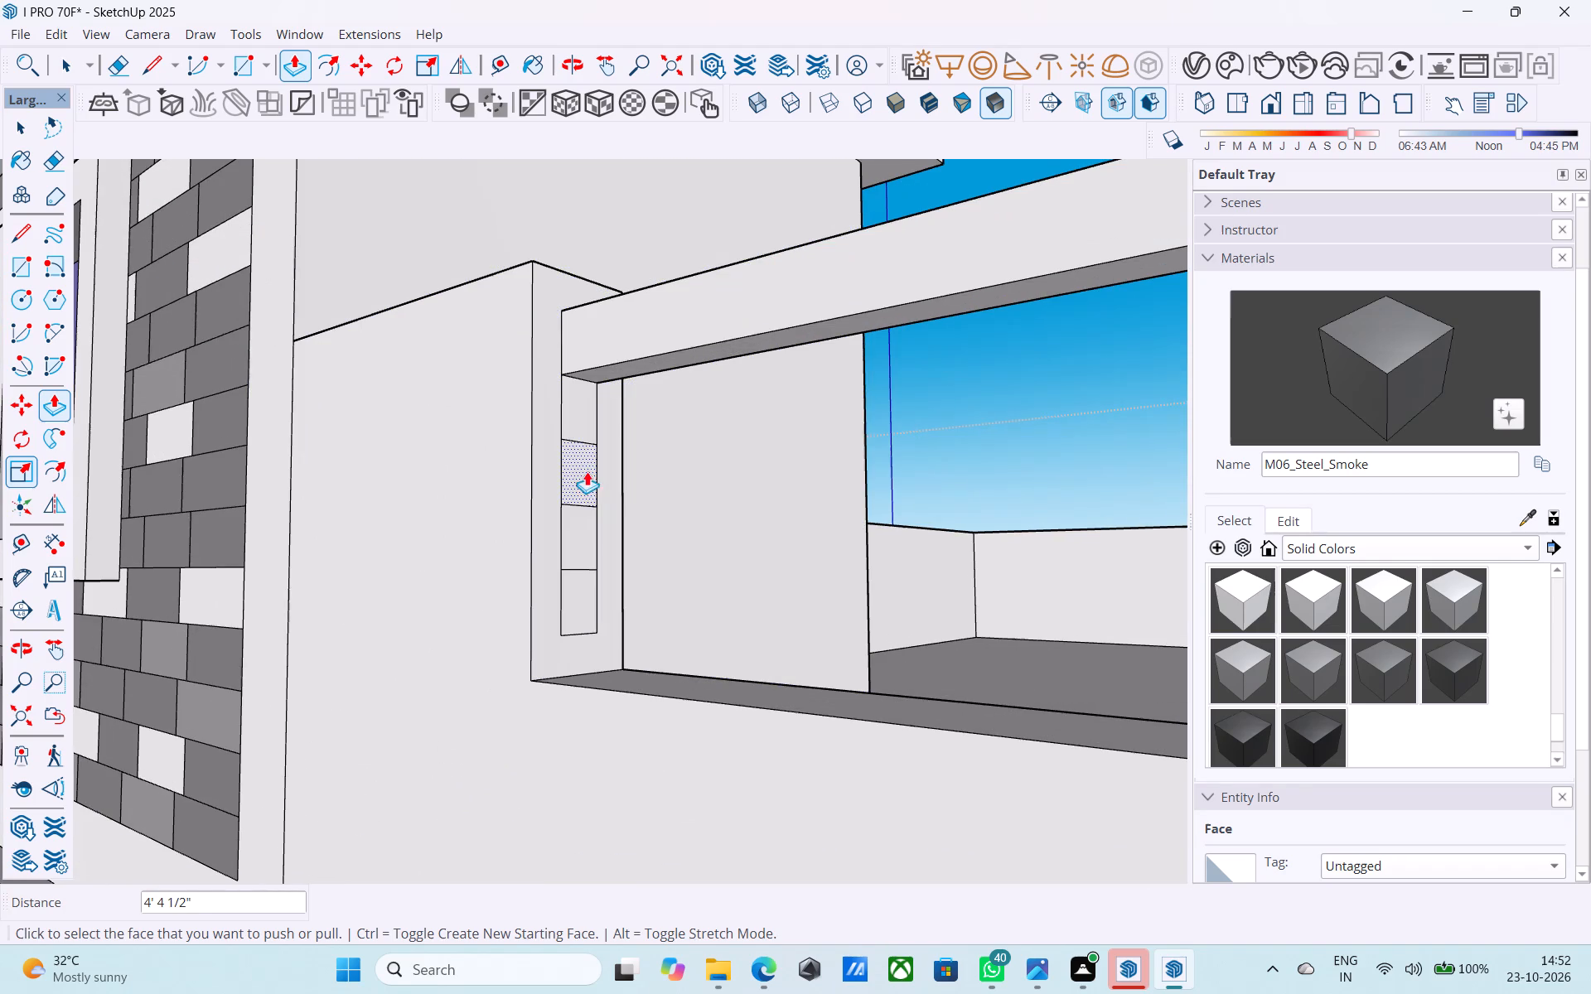
{"action": "double_click", "coordinate": [586, 471]}
{"action": "double_click", "coordinate": [576, 594]}
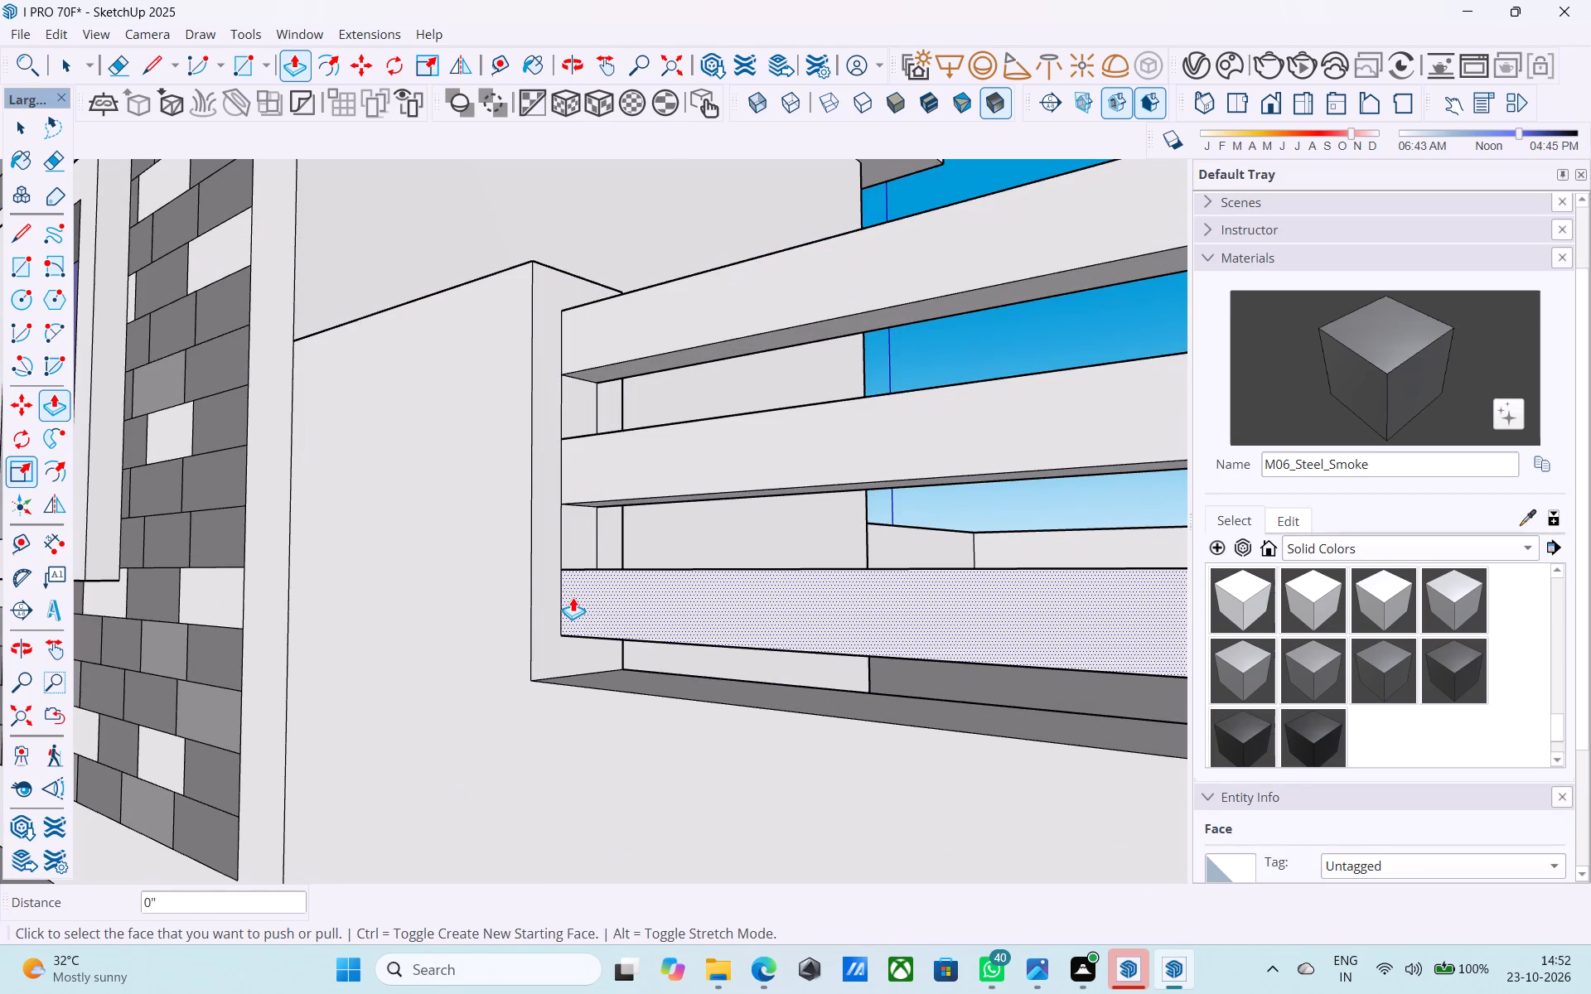
Offset the middle block's side face toward the corner-side gap inward by 3", and save the model.
{"action": "scroll", "coordinate": [611, 532], "scroll_direction": "down", "scroll_amount": 14}
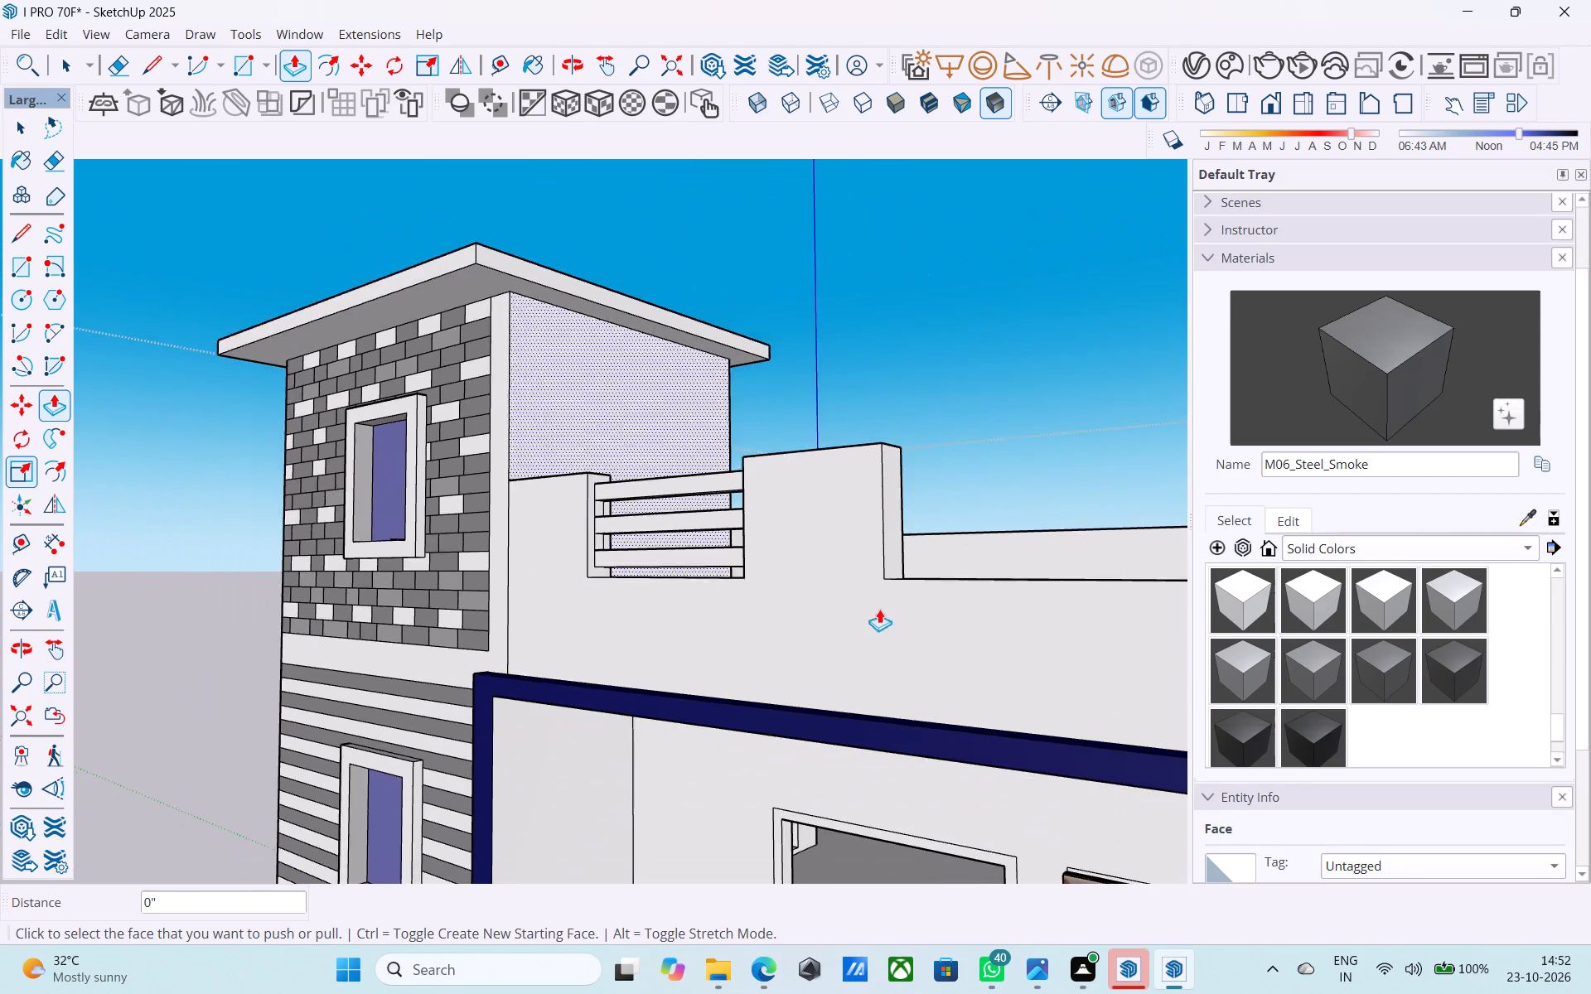
{"action": "middle_click_drag", "start_coordinate": [895, 614], "coordinate": [670, 756]}
{"action": "middle_click_drag", "start_coordinate": [981, 668], "coordinate": [809, 751]}
{"action": "scroll", "coordinate": [808, 678], "scroll_direction": "up", "scroll_amount": 3}
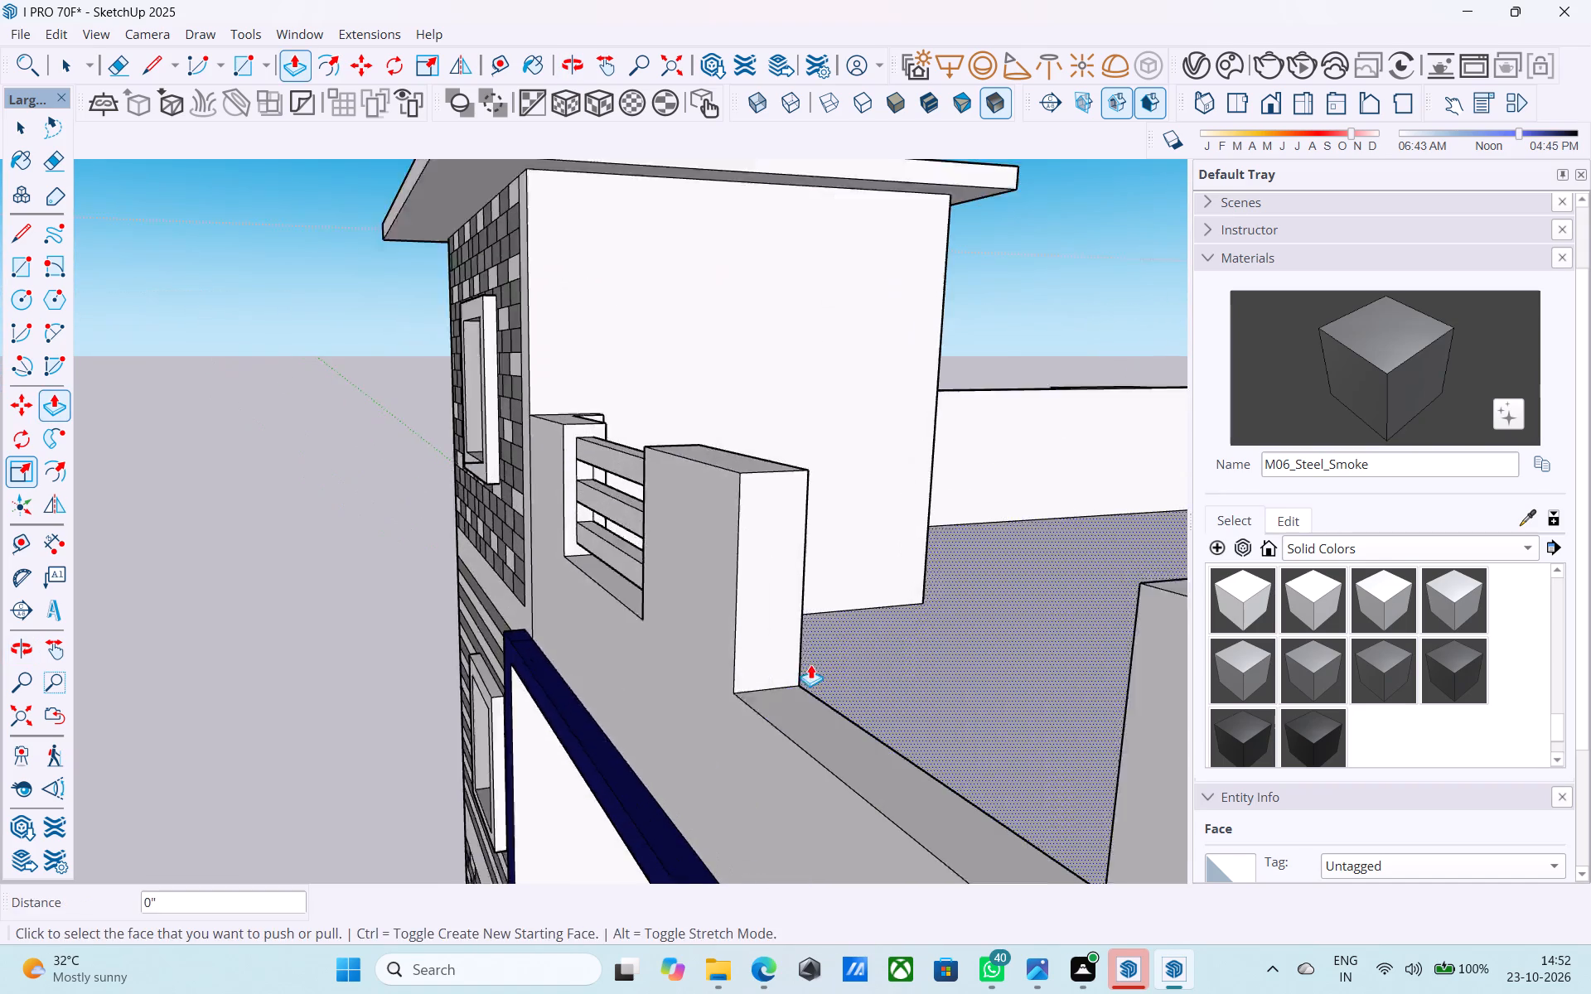
{"action": "scroll", "coordinate": [810, 664], "scroll_direction": "up", "scroll_amount": 2}
{"action": "key", "text": "space"}
{"action": "left_click", "coordinate": [767, 625]}
{"action": "key", "text": "f"}
{"action": "left_click", "coordinate": [757, 593]}
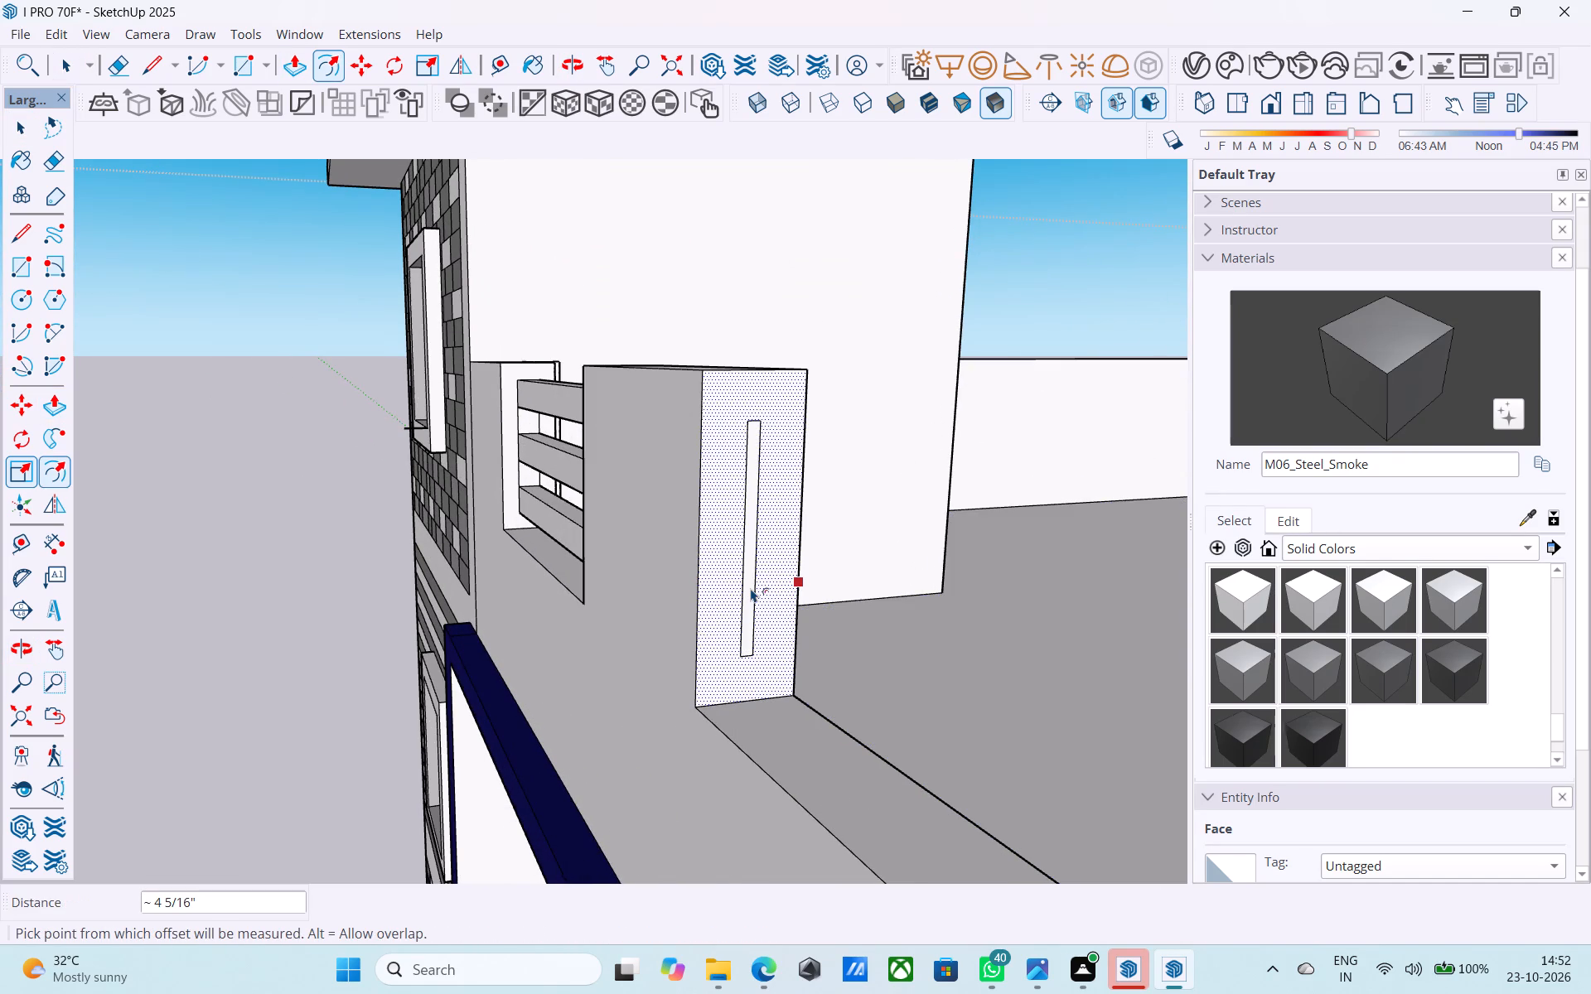
{"action": "type", "text": "3\""}
{"action": "key", "text": "Return"}
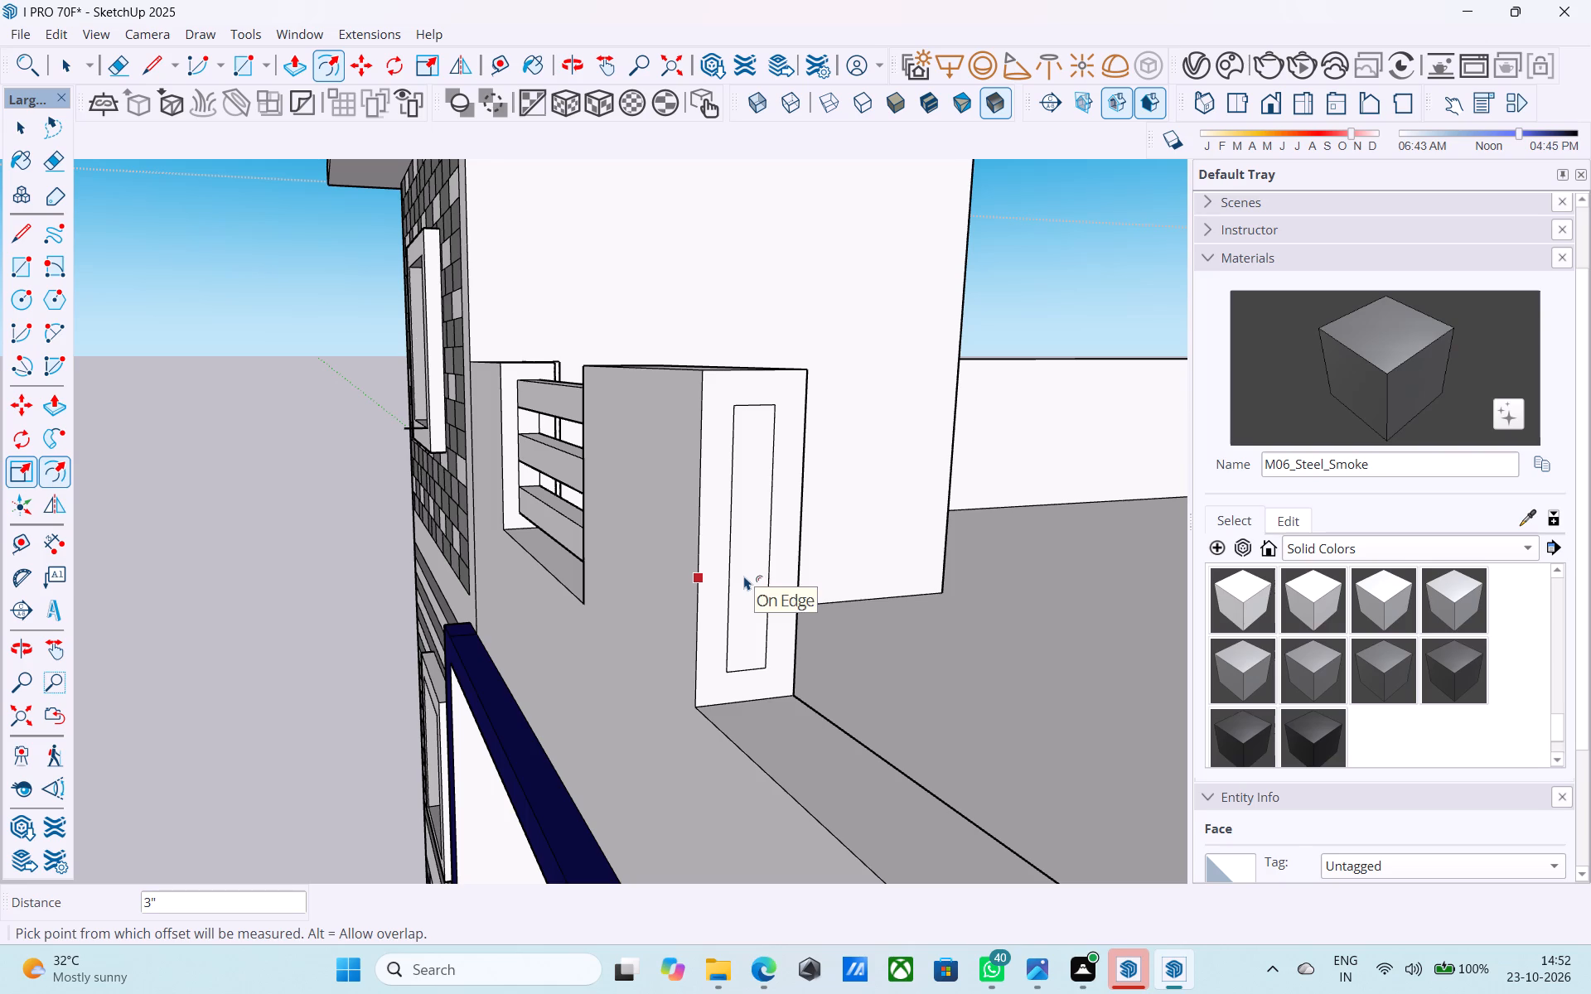
{"action": "key", "text": "ctrl+s"}
{"action": "key", "text": "space"}
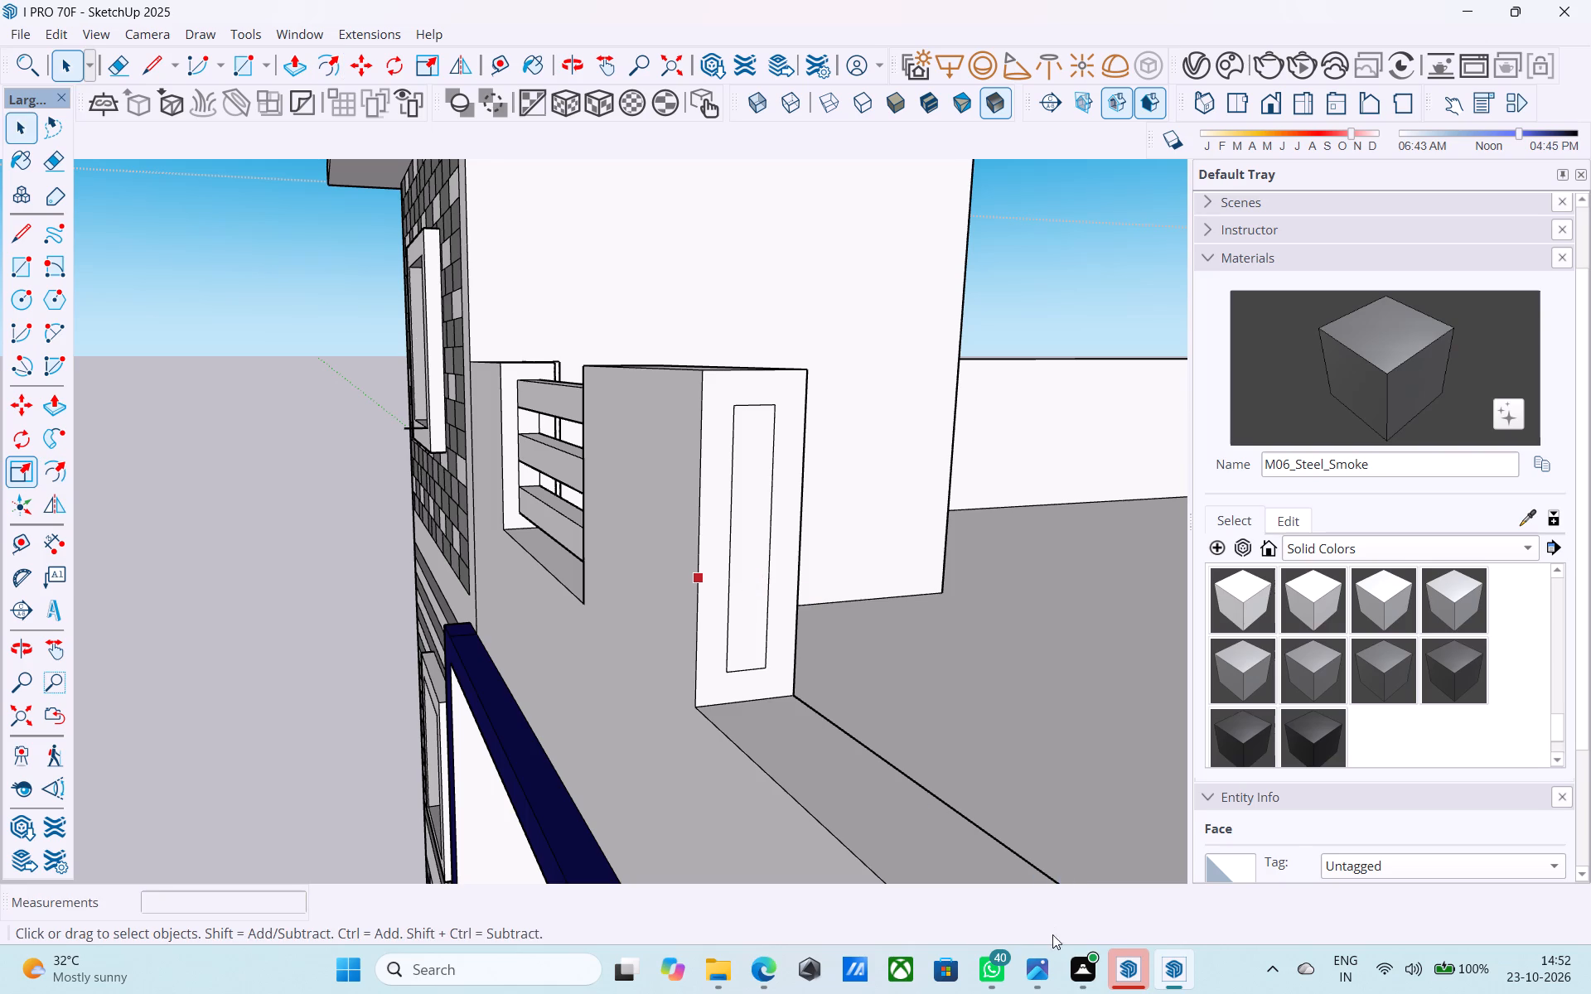
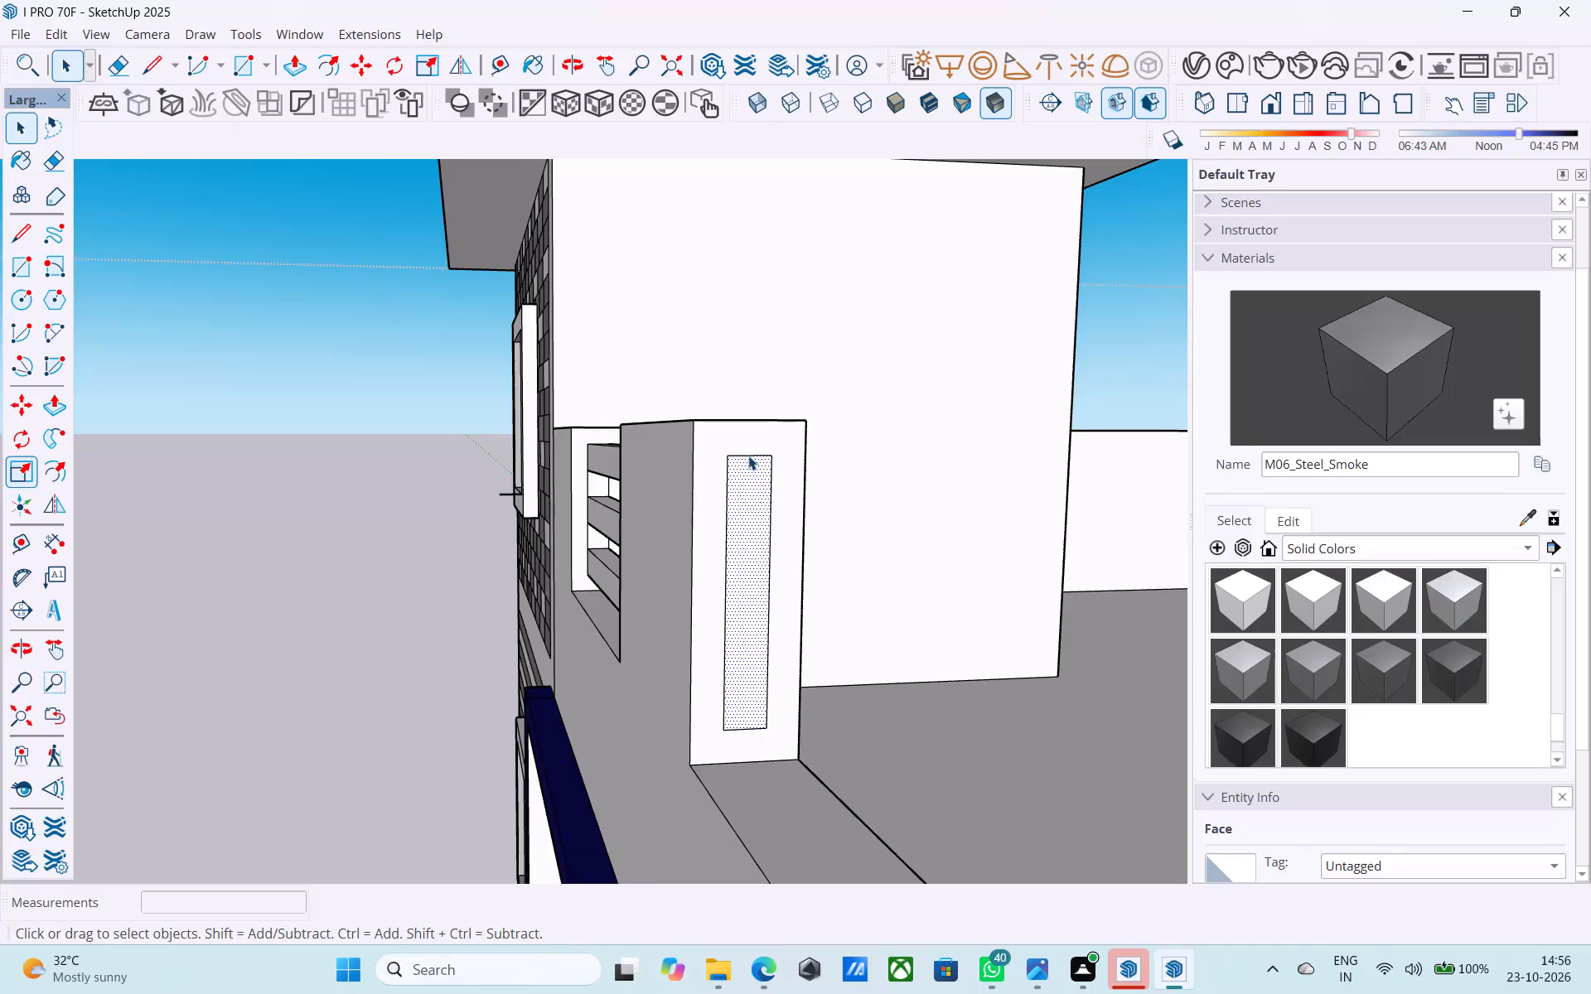
Divide the tall narrow rectangle inside the parapet opening into five equal segments by copying its upper edge down with /5.
{"action": "left_click", "coordinate": [748, 454]}
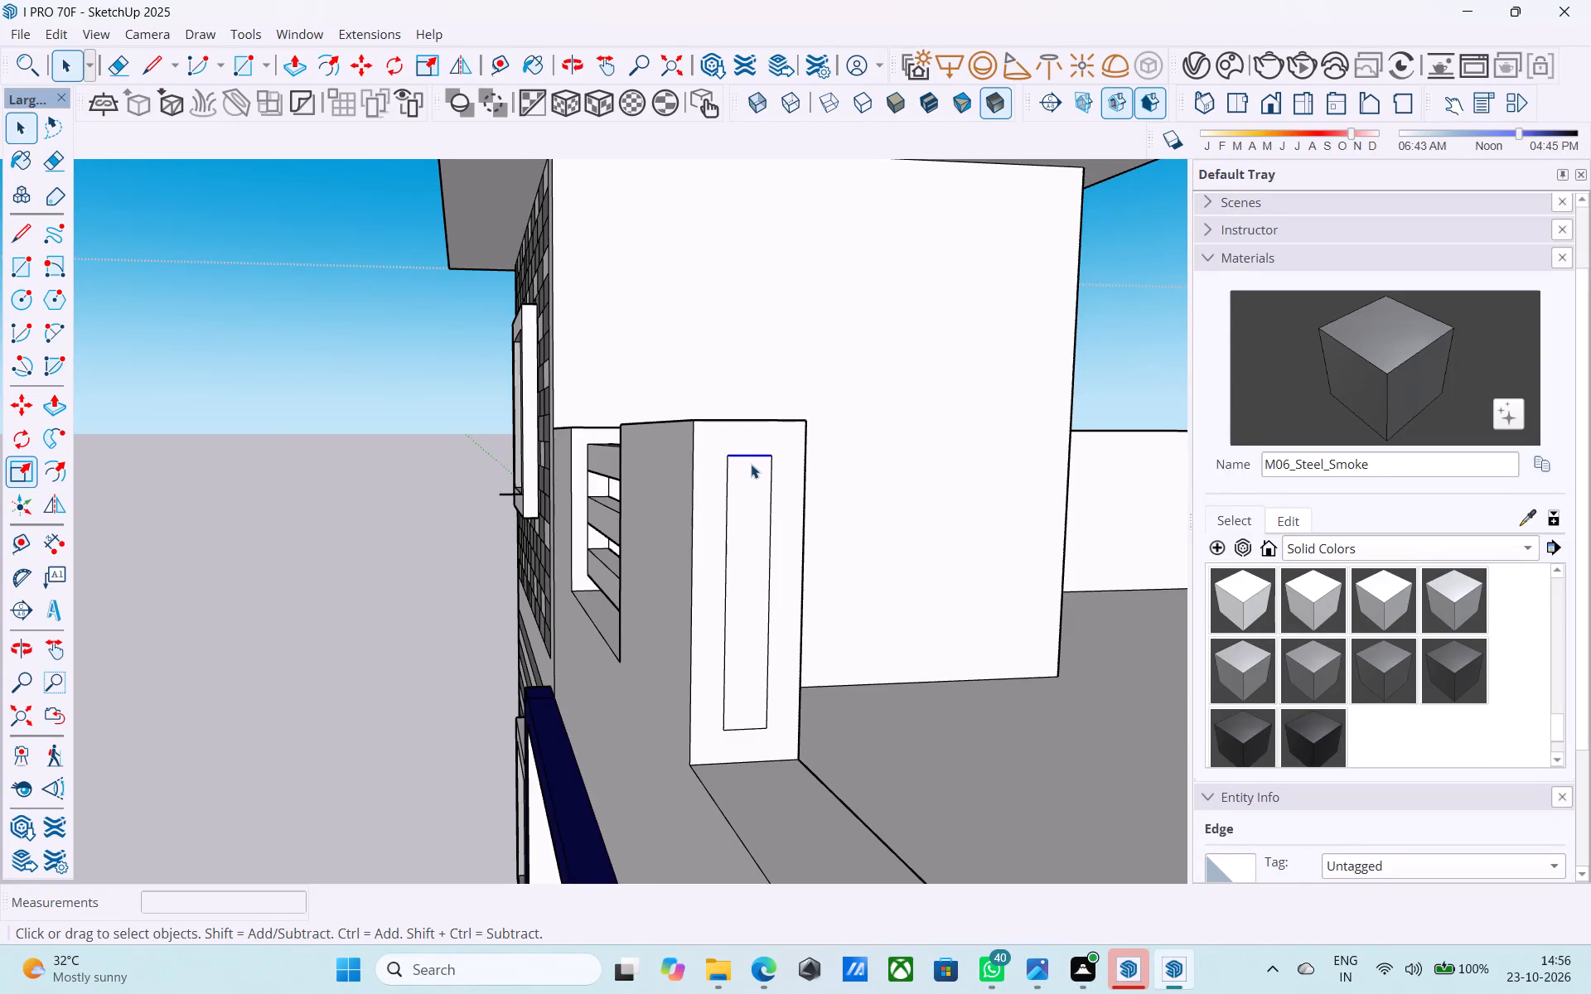
{"action": "key", "text": "m"}
{"action": "left_click", "coordinate": [729, 461]}
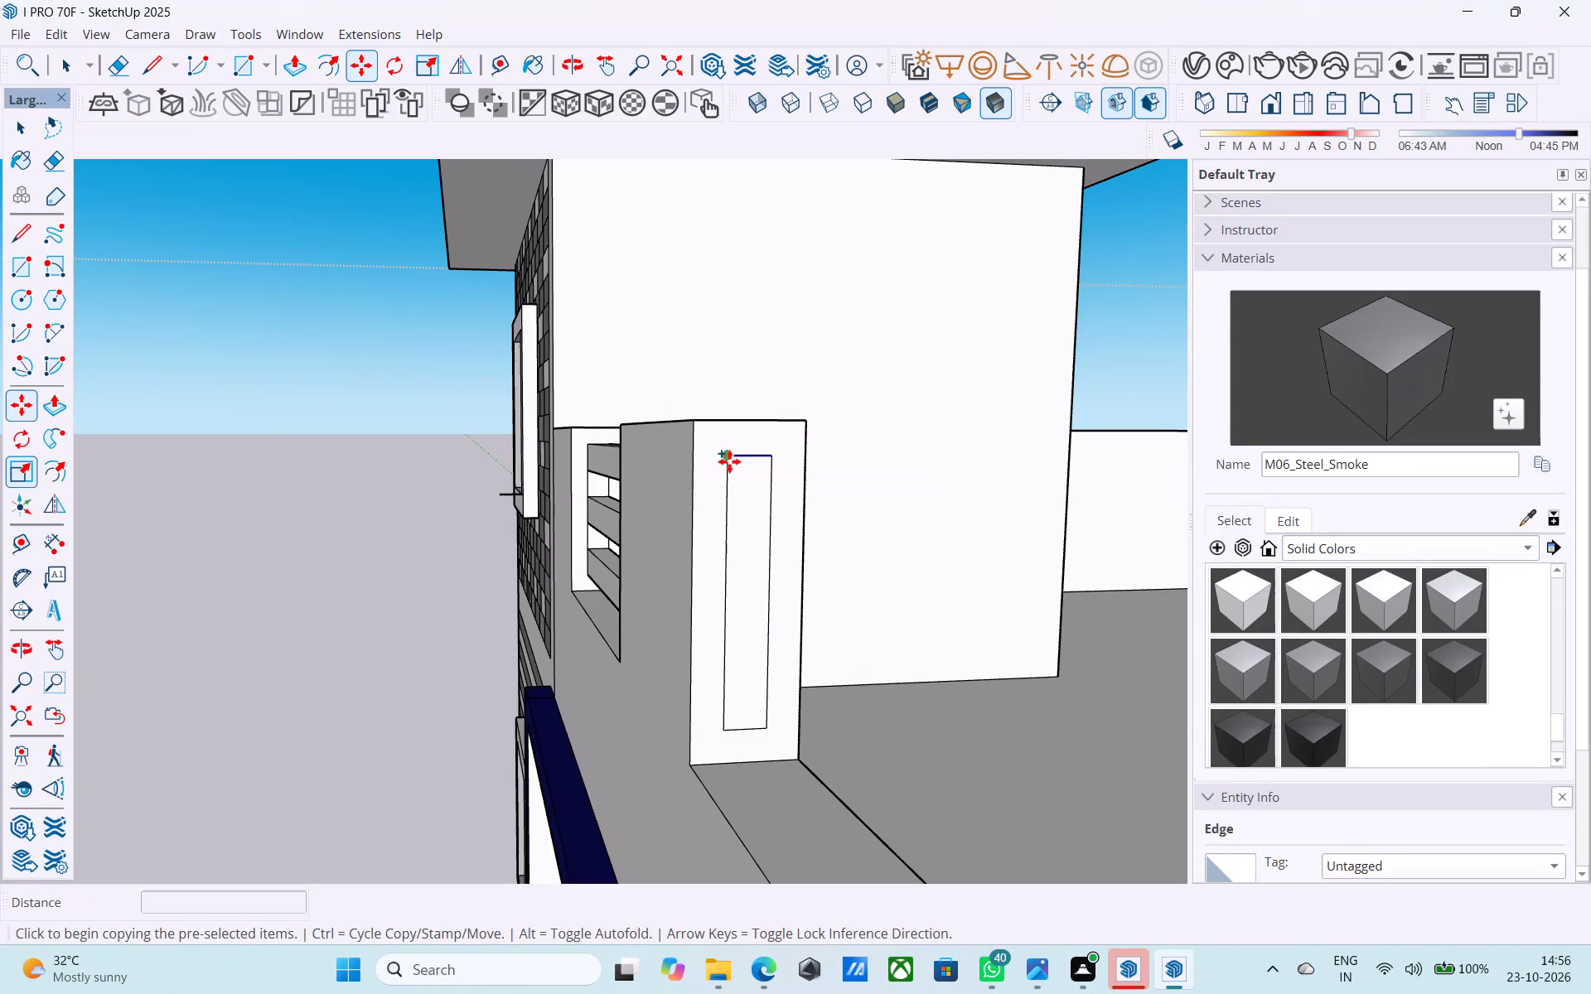
{"action": "left_click", "coordinate": [732, 732]}
{"action": "type", "text": "/5"}
{"action": "key", "text": "Return"}
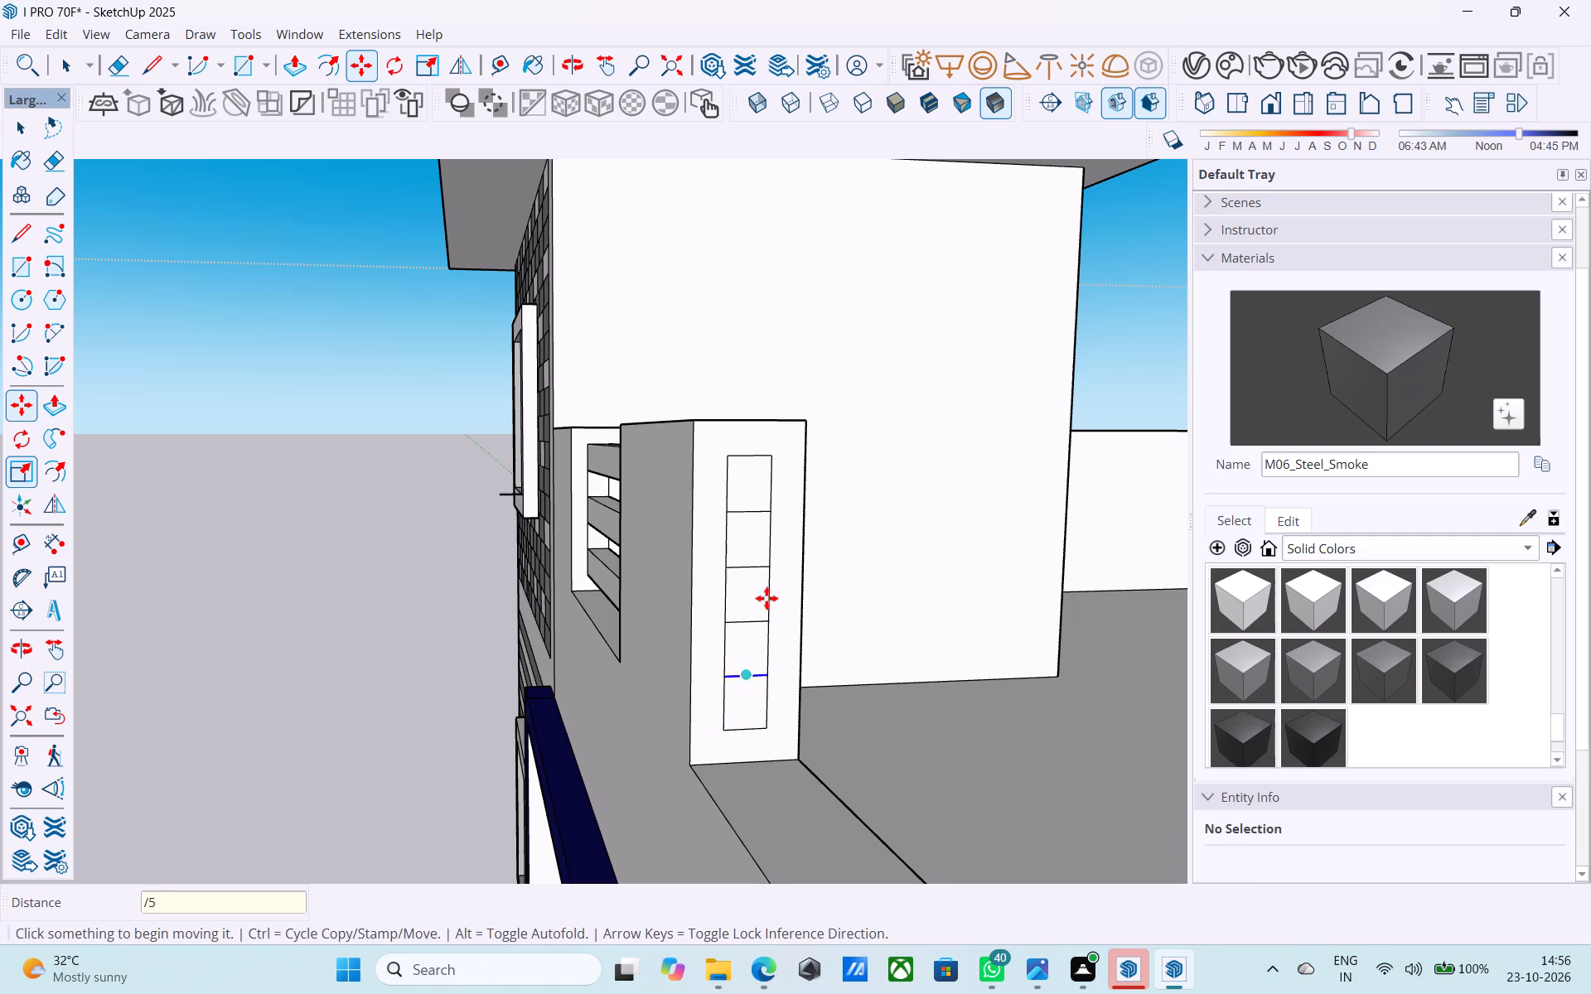
Push/Pull the topmost segment 5' across the parapet opening to the opposite pillar to form a slat.
{"action": "key", "text": "space"}
{"action": "left_click", "coordinate": [746, 500]}
{"action": "key", "text": "p"}
{"action": "left_click", "coordinate": [747, 500]}
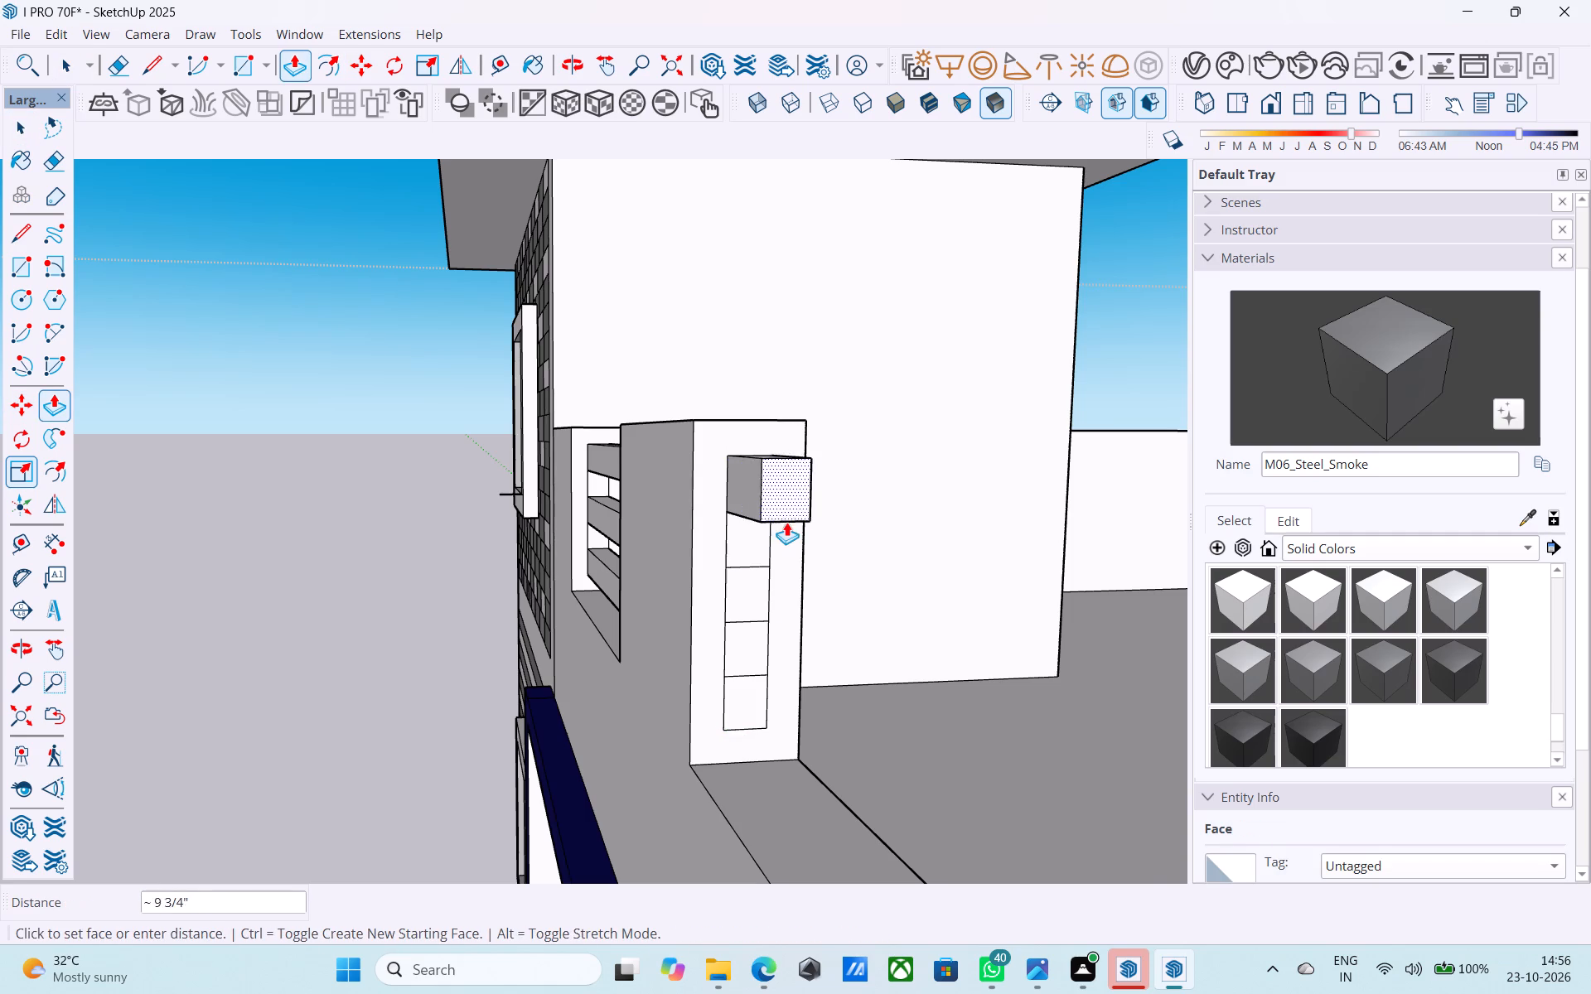
{"action": "scroll", "coordinate": [786, 522], "scroll_direction": "down", "scroll_amount": 3}
{"action": "middle_click_drag", "start_coordinate": [786, 522], "coordinate": [1074, 625], "text": "shift"}
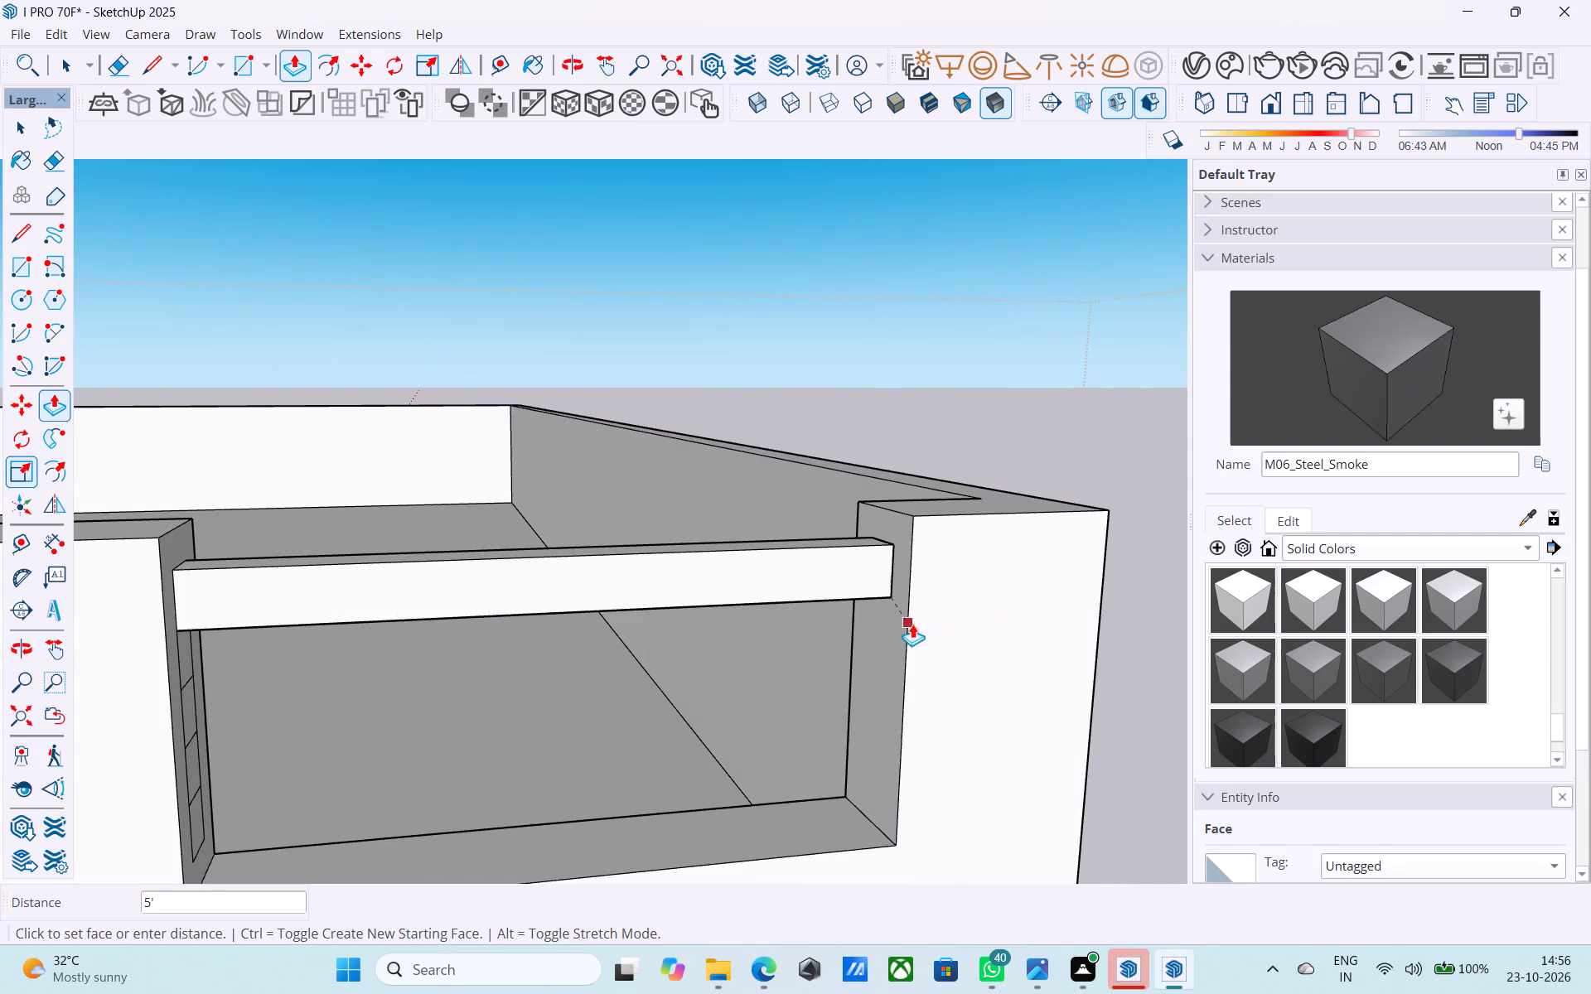
{"action": "left_click", "coordinate": [895, 621]}
Repeat the same 5' extrusion on the third and fifth segments to form the remaining parapet slats.
{"action": "scroll", "coordinate": [908, 630], "scroll_direction": "down", "scroll_amount": 2}
{"action": "middle_click_drag", "start_coordinate": [908, 630], "coordinate": [1090, 598], "text": "shift"}
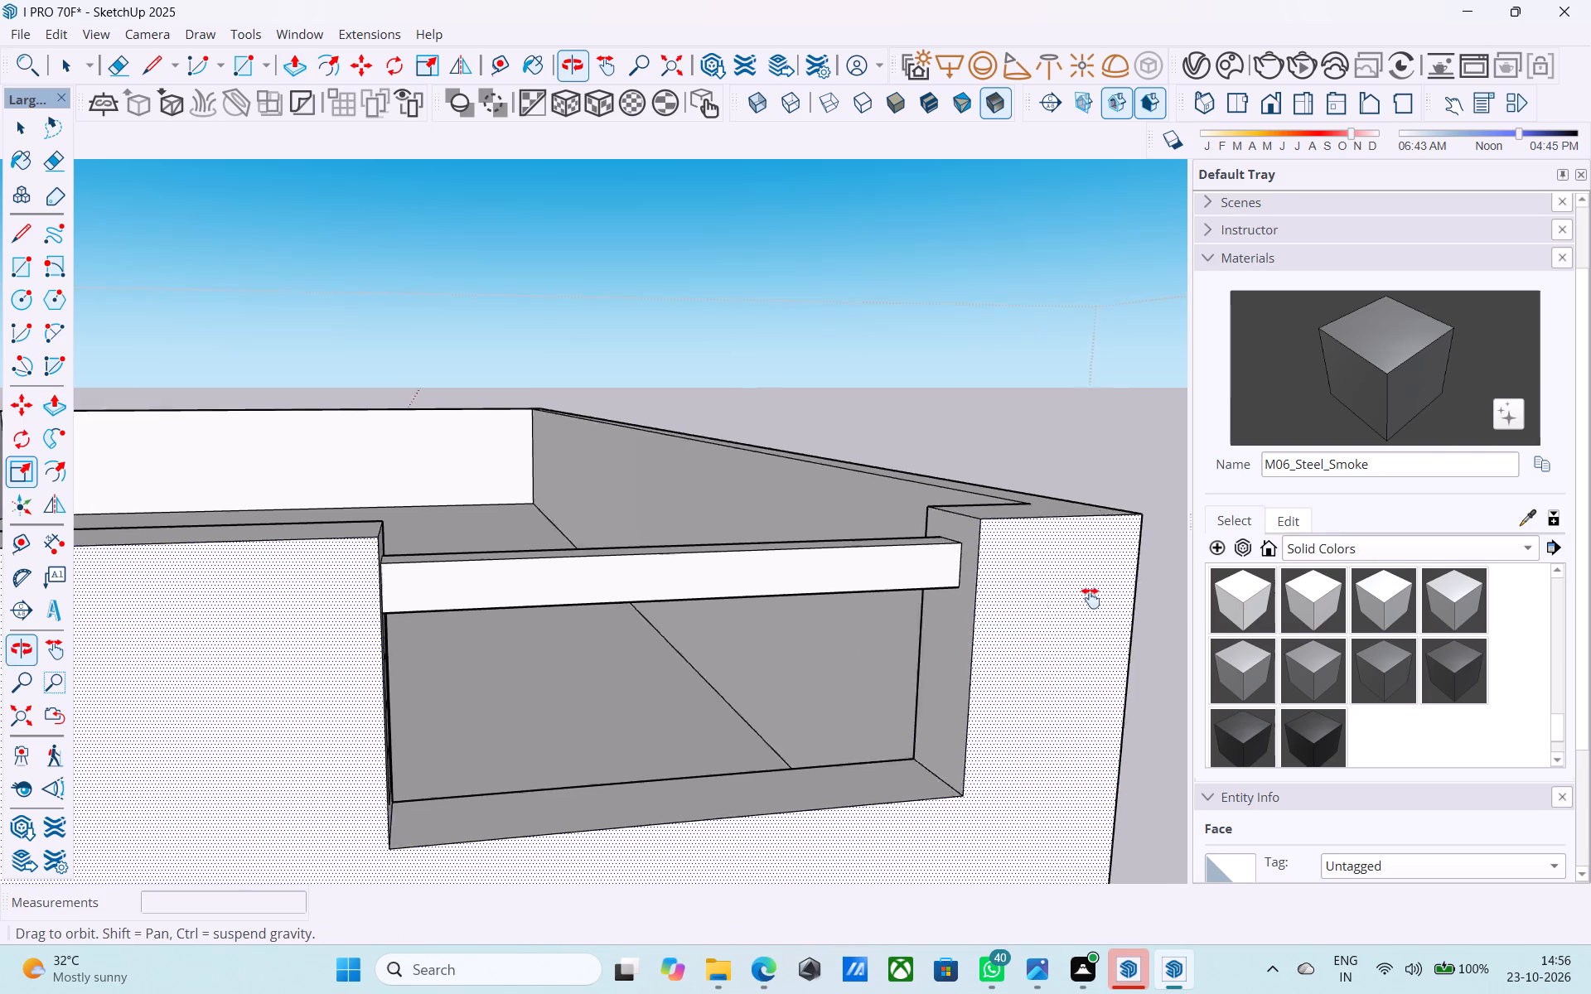
{"action": "middle_click_drag", "start_coordinate": [1090, 598], "coordinate": [769, 601], "text": "shift"}
{"action": "middle_click", "coordinate": [768, 601]}
{"action": "scroll", "coordinate": [744, 638], "scroll_direction": "up", "scroll_amount": 4}
{"action": "double_click", "coordinate": [585, 599]}
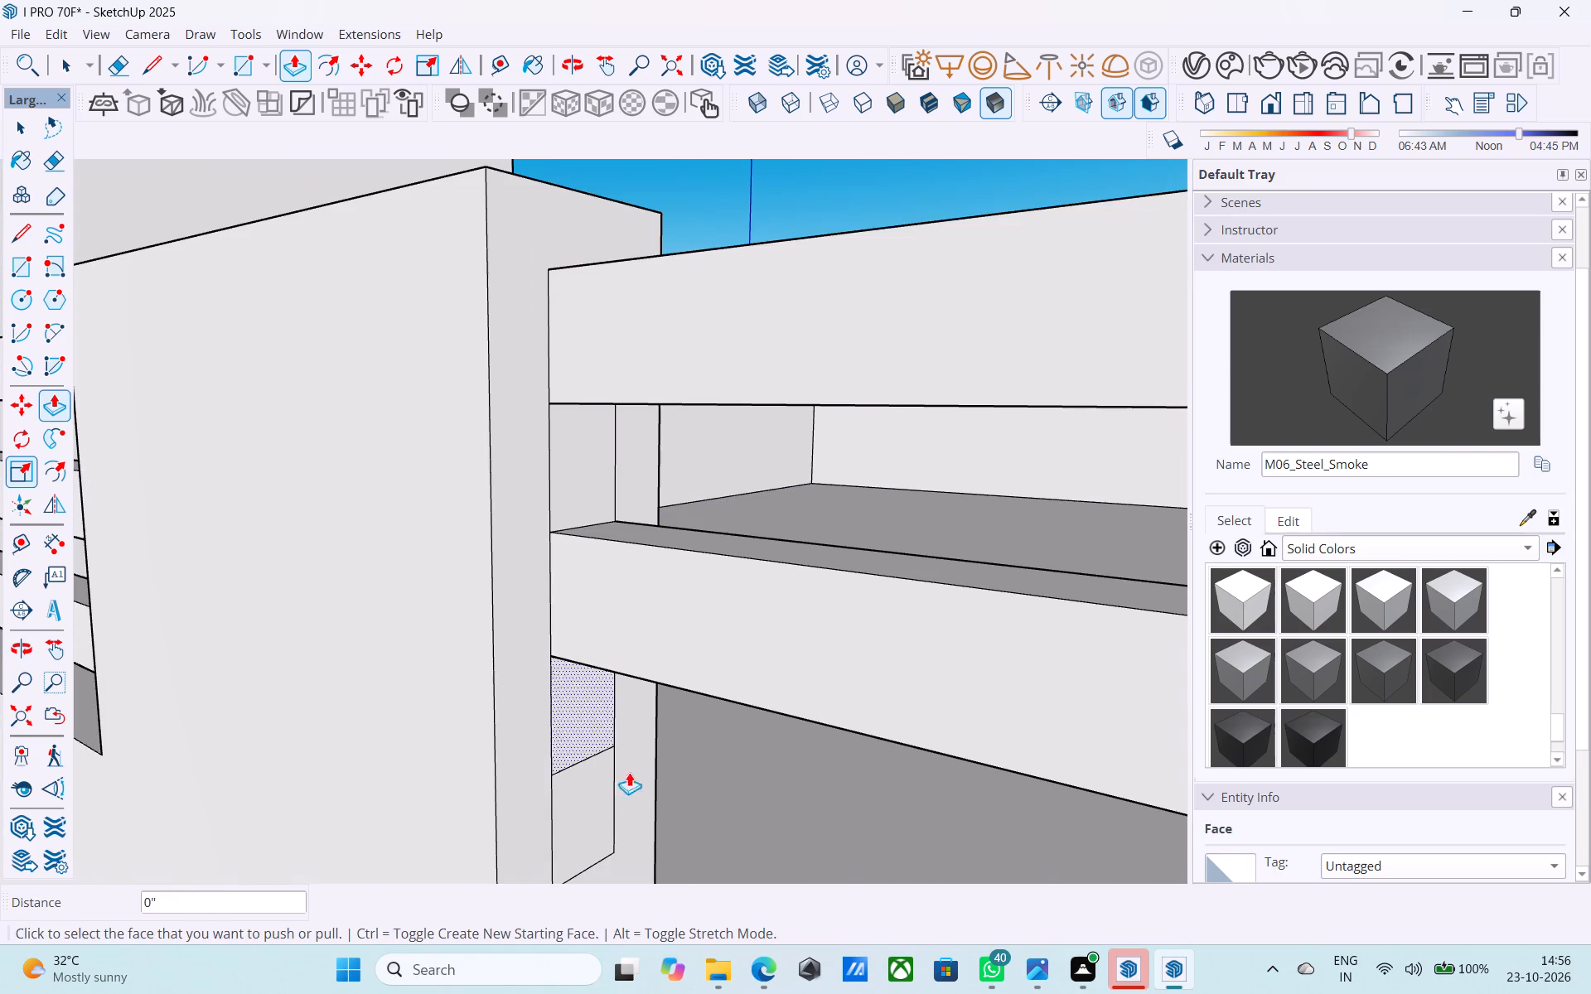
{"action": "double_click", "coordinate": [603, 799]}
Examine the slats in both front parapet openings from near and far.
{"action": "scroll", "coordinate": [592, 749], "scroll_direction": "down", "scroll_amount": 1}
{"action": "scroll", "coordinate": [592, 747], "scroll_direction": "up", "scroll_amount": 1}
{"action": "scroll", "coordinate": [587, 736], "scroll_direction": "down", "scroll_amount": 14}
{"action": "middle_click_drag", "start_coordinate": [689, 663], "coordinate": [936, 599]}
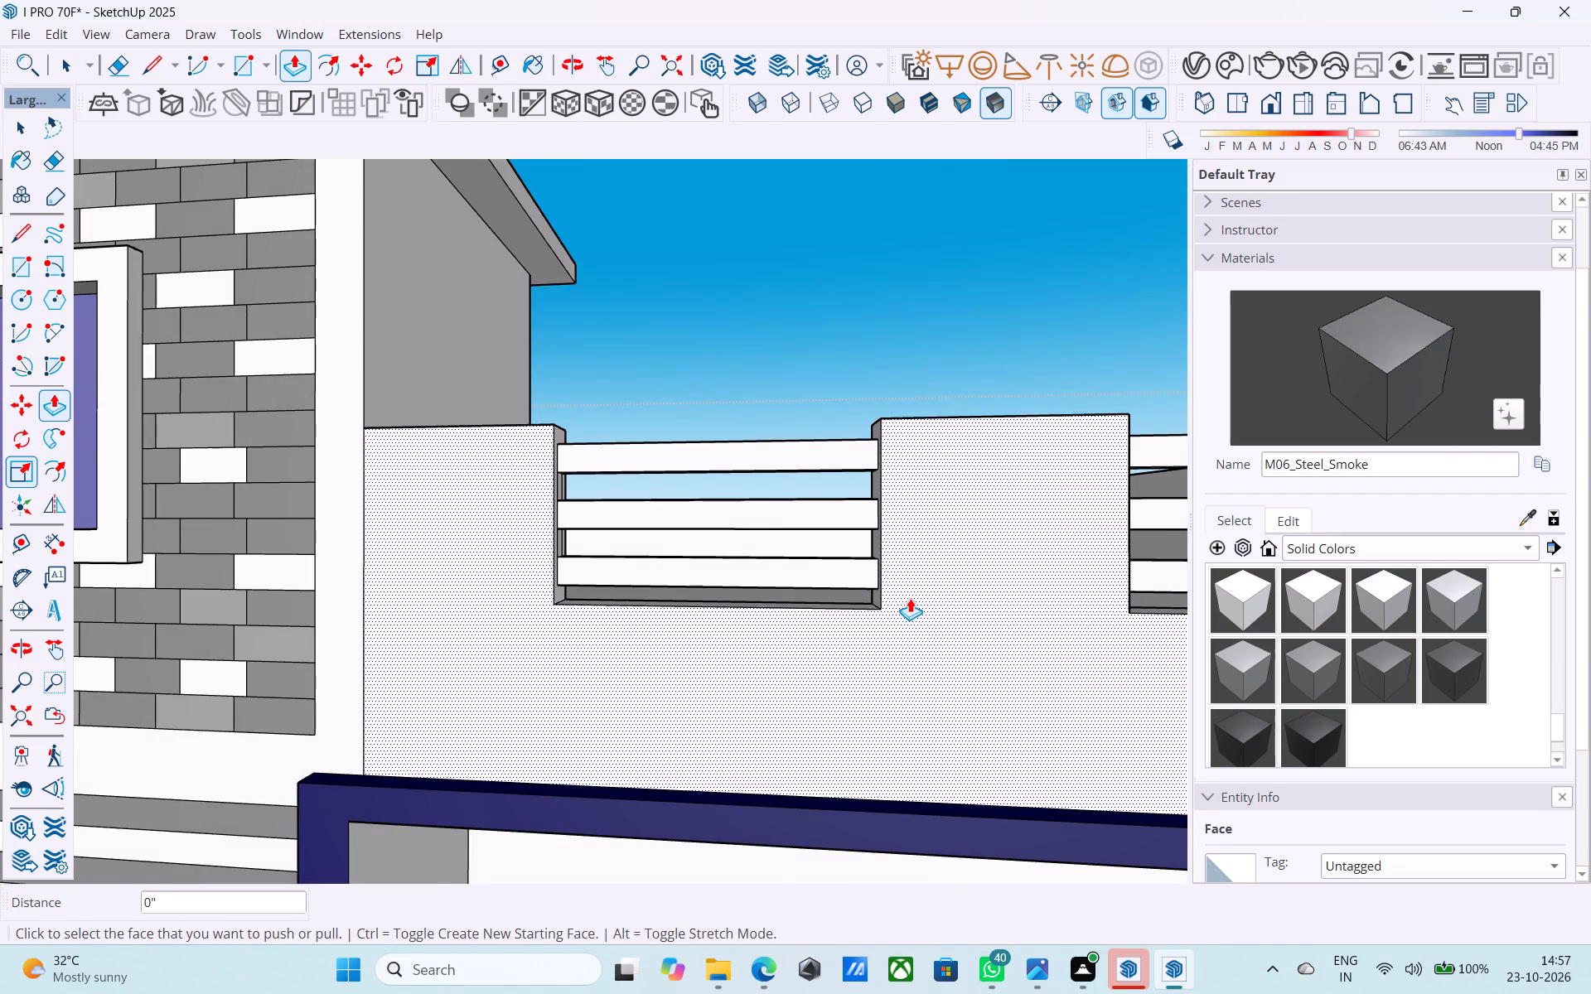
{"action": "scroll", "coordinate": [910, 598], "scroll_direction": "down", "scroll_amount": 5}
{"action": "middle_click_drag", "start_coordinate": [907, 598], "coordinate": [864, 595]}
{"action": "scroll", "coordinate": [868, 586], "scroll_direction": "down", "scroll_amount": 11}
{"action": "middle_click_drag", "start_coordinate": [869, 591], "coordinate": [909, 621]}
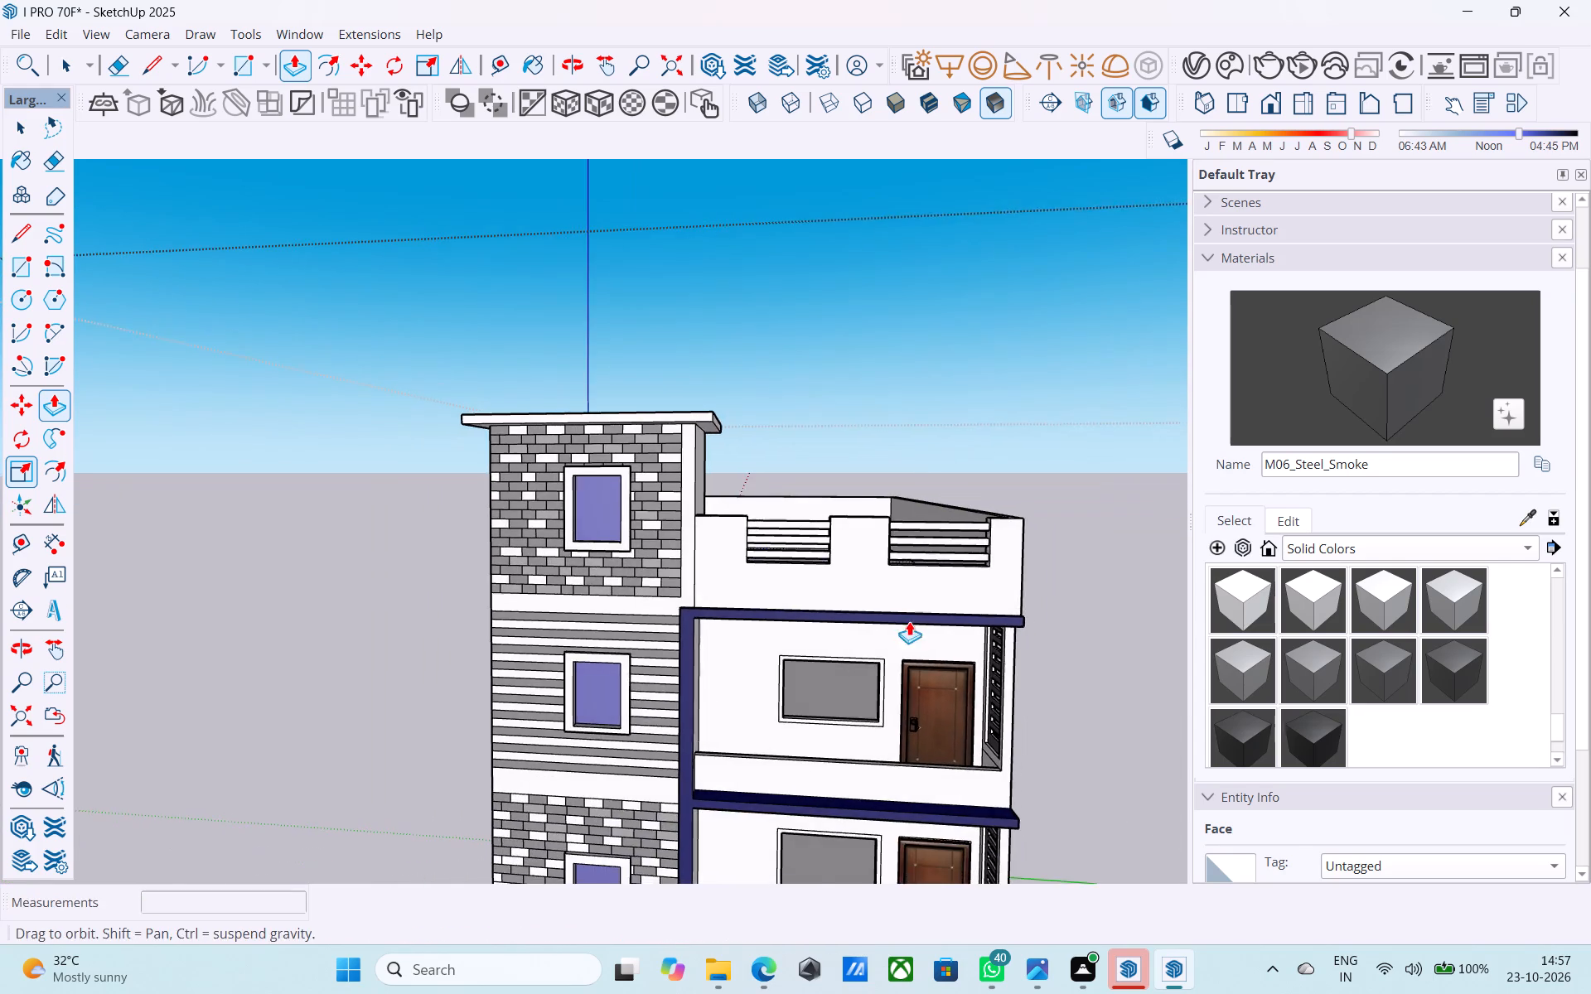
{"action": "middle_click", "coordinate": [909, 621]}
{"action": "scroll", "coordinate": [938, 597], "scroll_direction": "up", "scroll_amount": 14}
{"action": "middle_click_drag", "start_coordinate": [903, 563], "coordinate": [924, 544]}
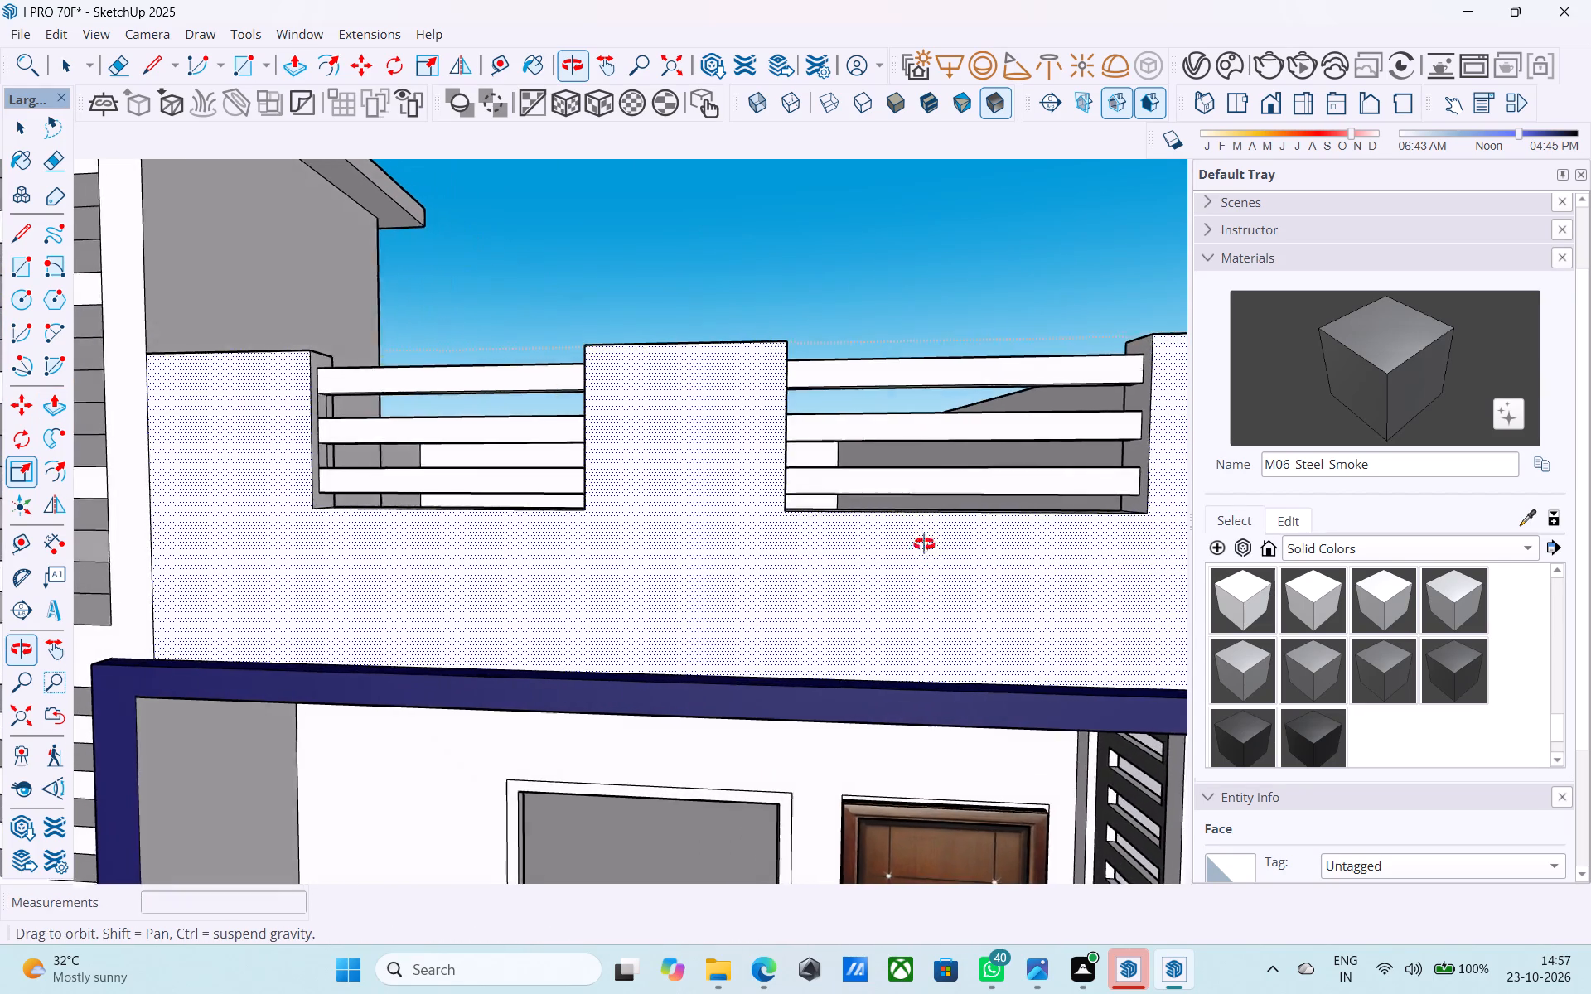
{"action": "middle_click_drag", "start_coordinate": [924, 544], "coordinate": [931, 467]}
Save the model.
{"action": "key", "text": "ctrl+s"}
{"action": "key", "text": "space"}
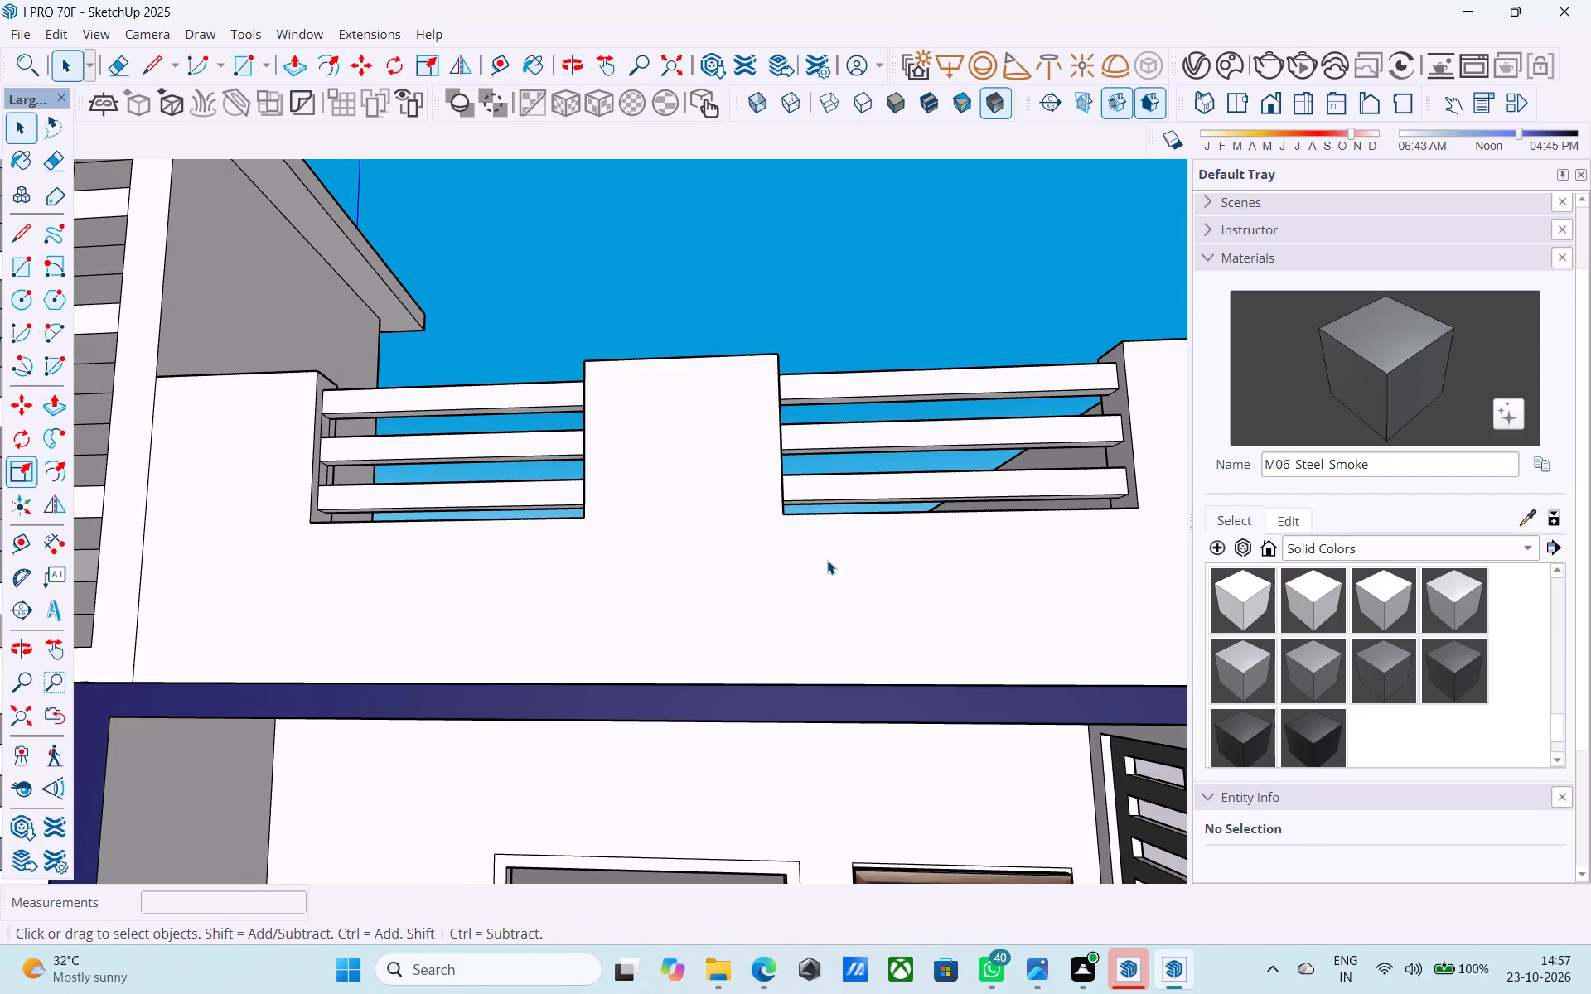
Draw a rectangle about 2' 8" by 1' 2" on the front parapet wall below the slatted opening nearest the tower.
{"action": "scroll", "coordinate": [827, 560], "scroll_direction": "down", "scroll_amount": 1}
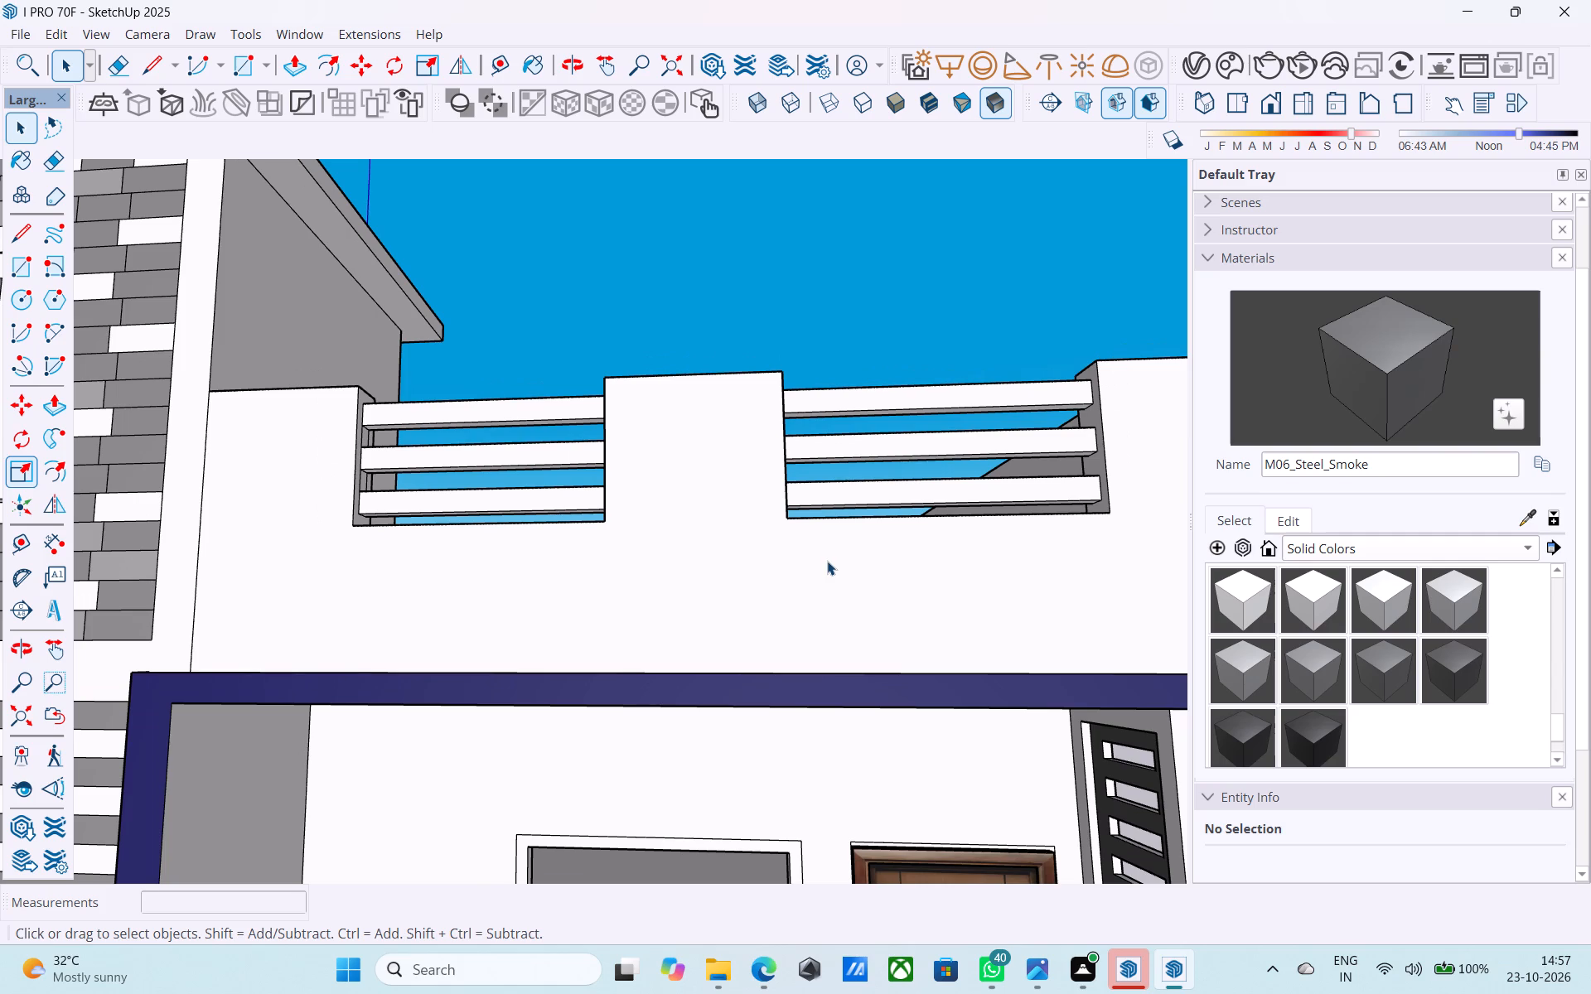
{"action": "scroll", "coordinate": [820, 565], "scroll_direction": "down", "scroll_amount": 11}
{"action": "middle_click_drag", "start_coordinate": [737, 638], "coordinate": [735, 743]}
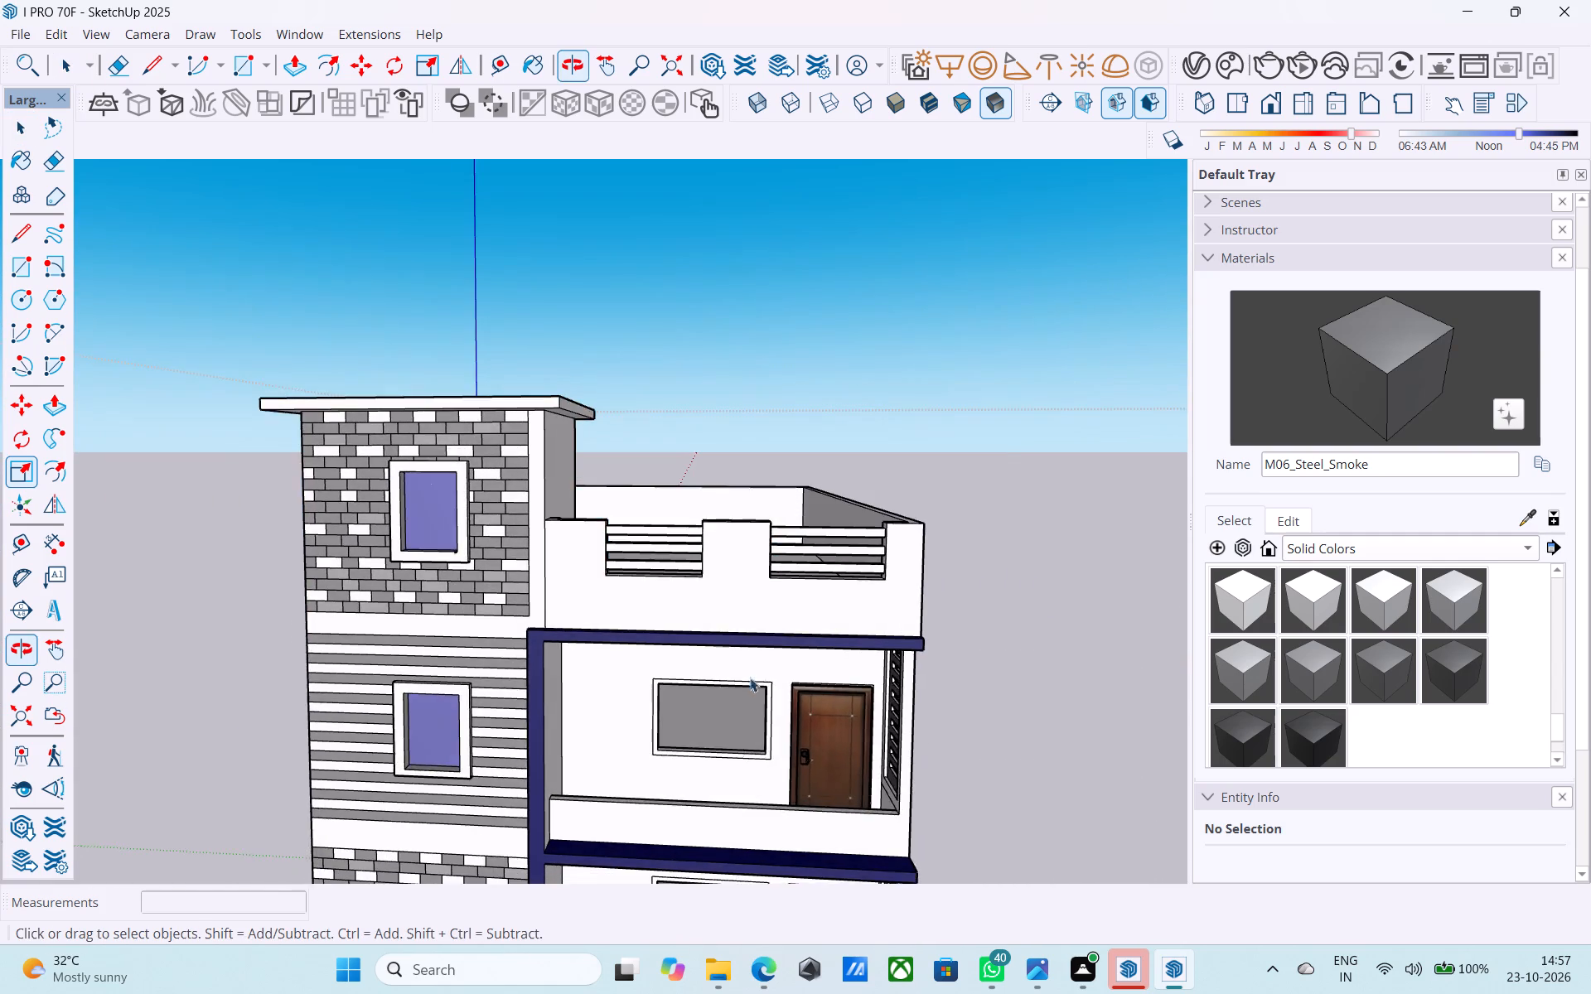
{"action": "scroll", "coordinate": [757, 645], "scroll_direction": "up", "scroll_amount": 4}
{"action": "scroll", "coordinate": [757, 641], "scroll_direction": "down", "scroll_amount": 1}
{"action": "scroll", "coordinate": [758, 639], "scroll_direction": "up", "scroll_amount": 1}
{"action": "scroll", "coordinate": [759, 639], "scroll_direction": "down", "scroll_amount": 5}
{"action": "middle_click_drag", "start_coordinate": [759, 654], "coordinate": [768, 632]}
{"action": "scroll", "coordinate": [764, 610], "scroll_direction": "down", "scroll_amount": 6}
{"action": "middle_click_drag", "start_coordinate": [759, 666], "coordinate": [716, 658]}
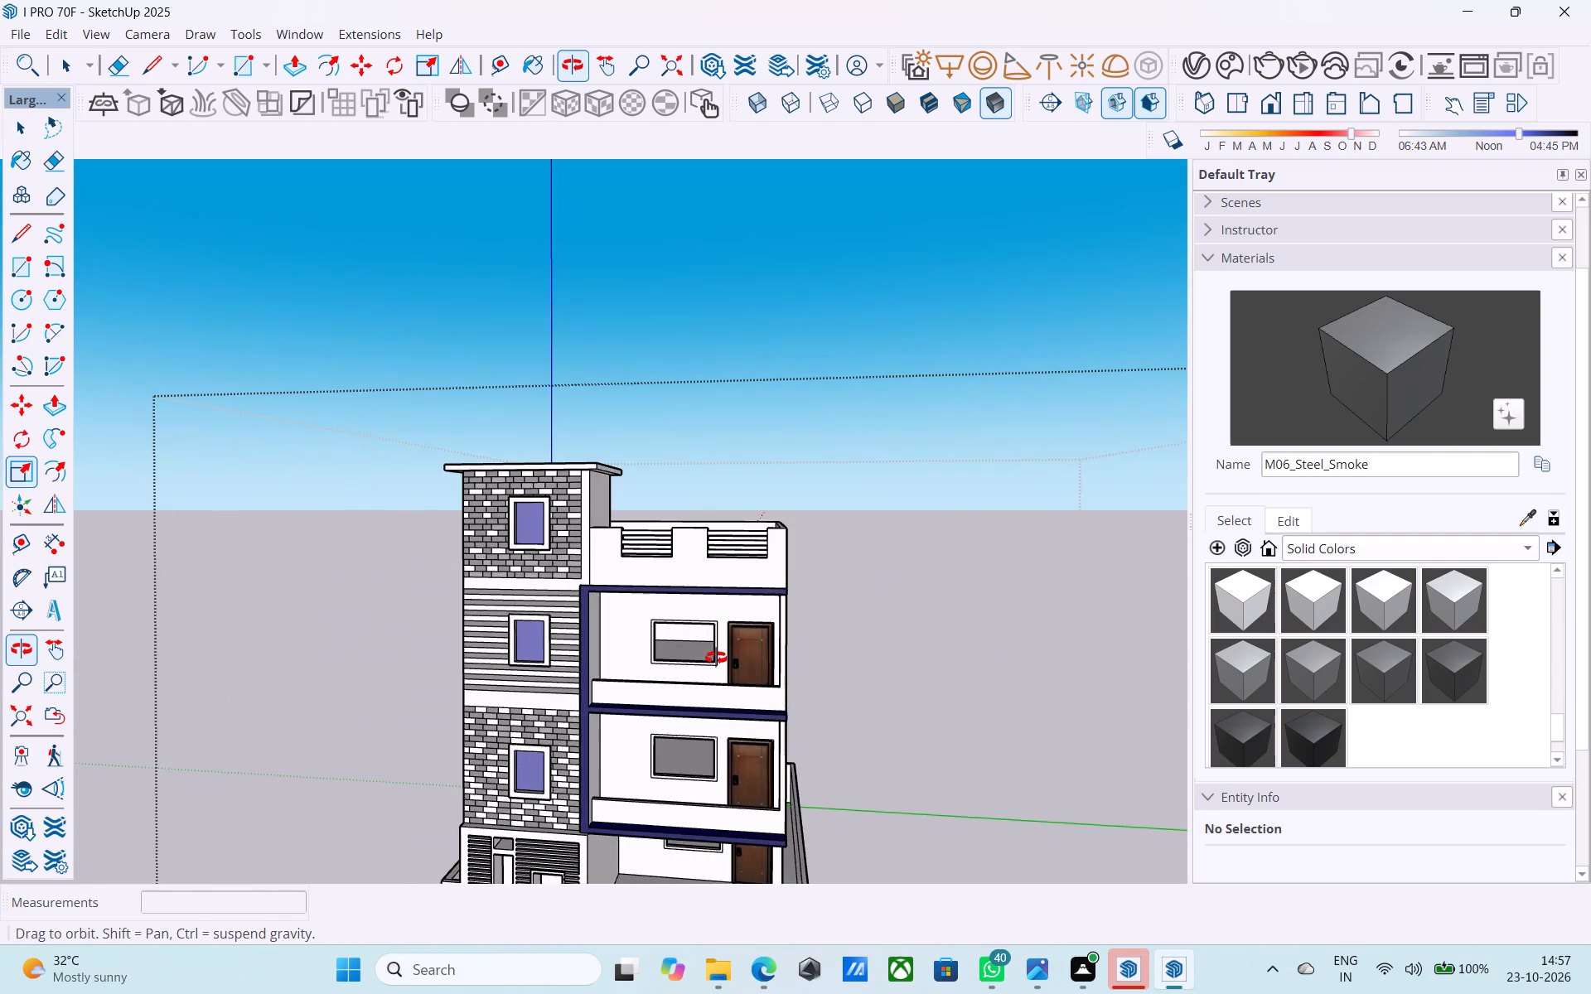
{"action": "middle_click_drag", "start_coordinate": [716, 658], "coordinate": [775, 697]}
{"action": "scroll", "coordinate": [734, 623], "scroll_direction": "up", "scroll_amount": 7}
{"action": "middle_click_drag", "start_coordinate": [740, 639], "coordinate": [733, 633]}
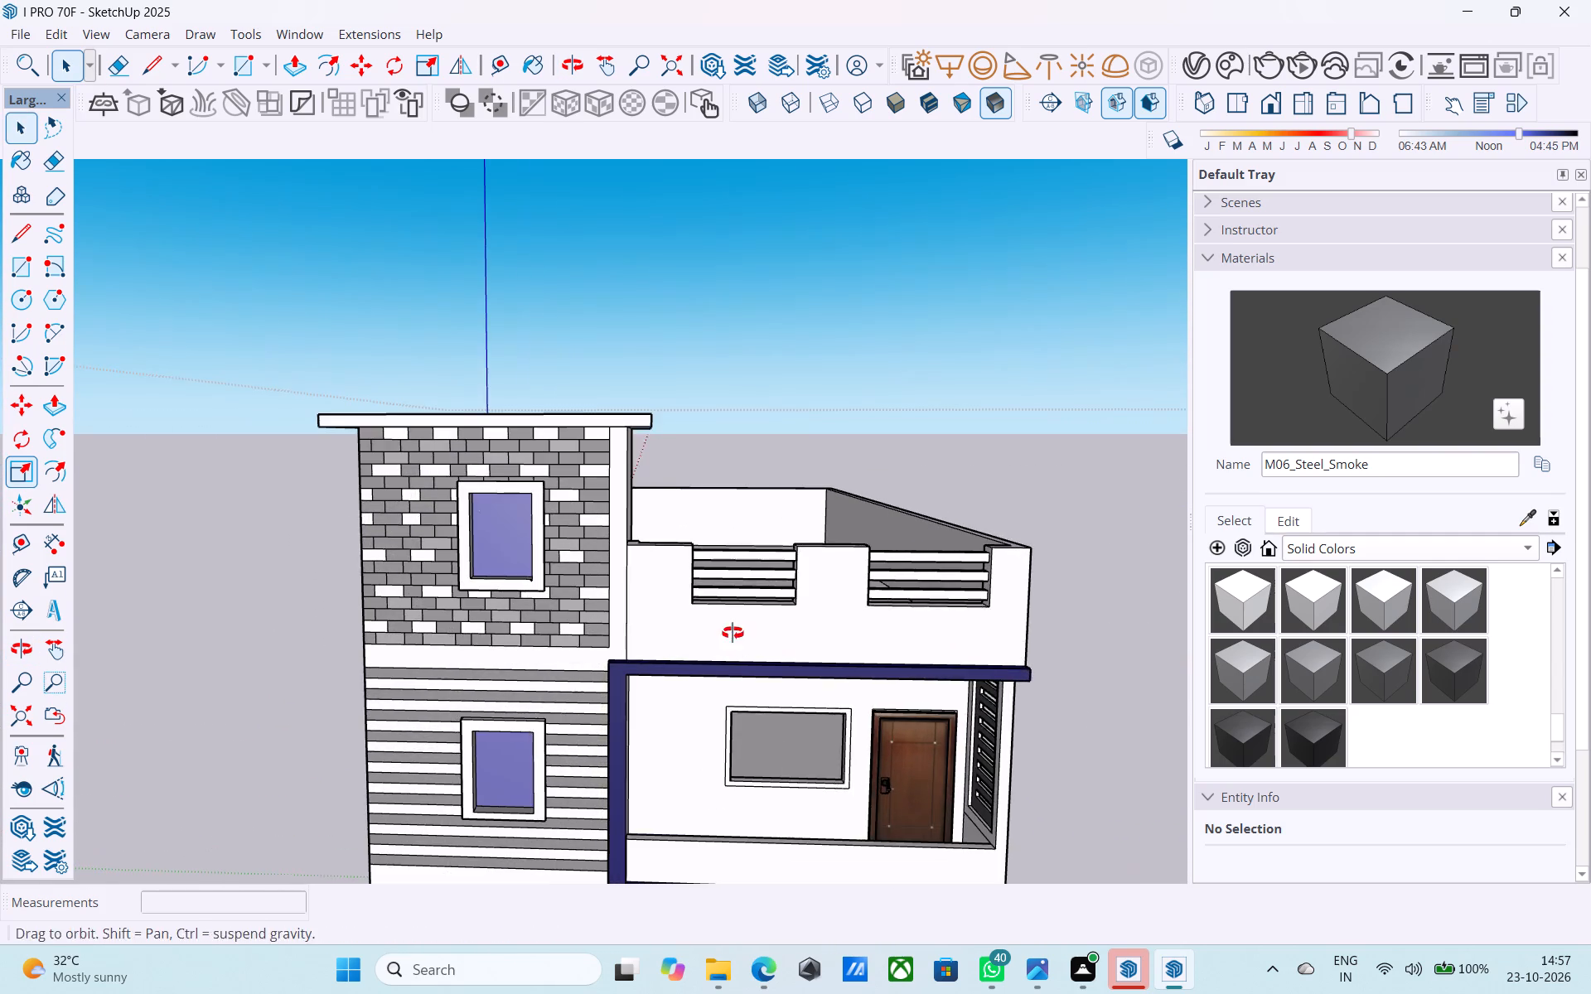
{"action": "middle_click_drag", "start_coordinate": [733, 633], "coordinate": [730, 631]}
{"action": "scroll", "coordinate": [730, 631], "scroll_direction": "up", "scroll_amount": 4}
{"action": "key", "text": "r"}
{"action": "scroll", "coordinate": [712, 621], "scroll_direction": "up", "scroll_amount": 1}
{"action": "left_click", "coordinate": [704, 616]}
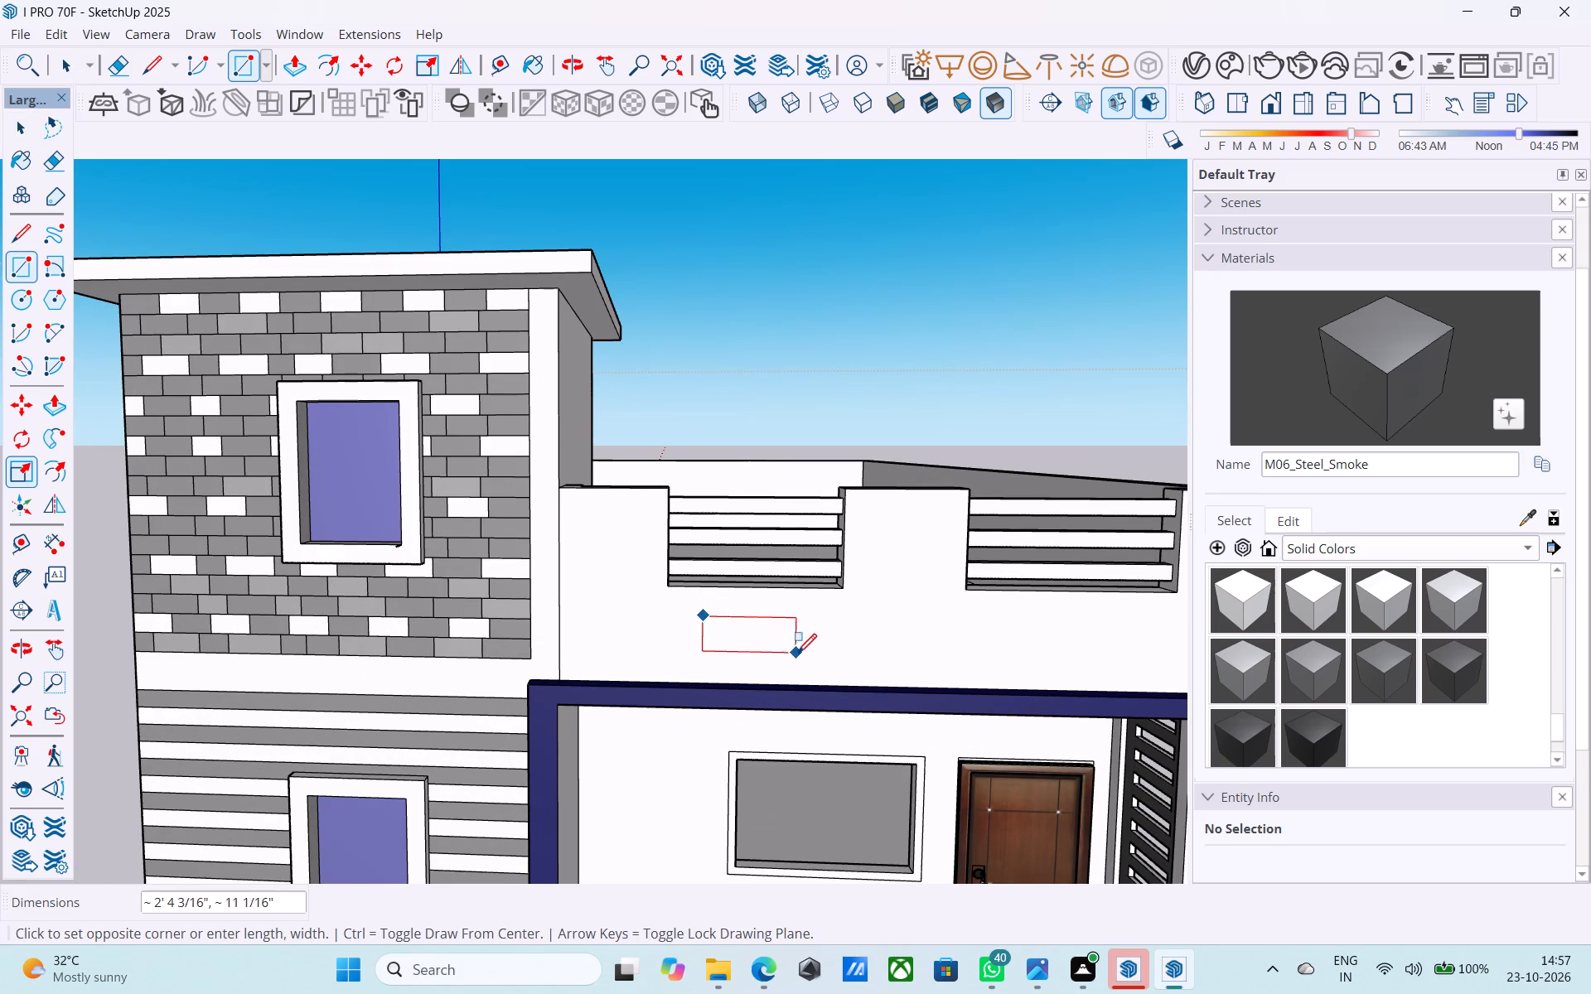
{"action": "left_click", "coordinate": [808, 662]}
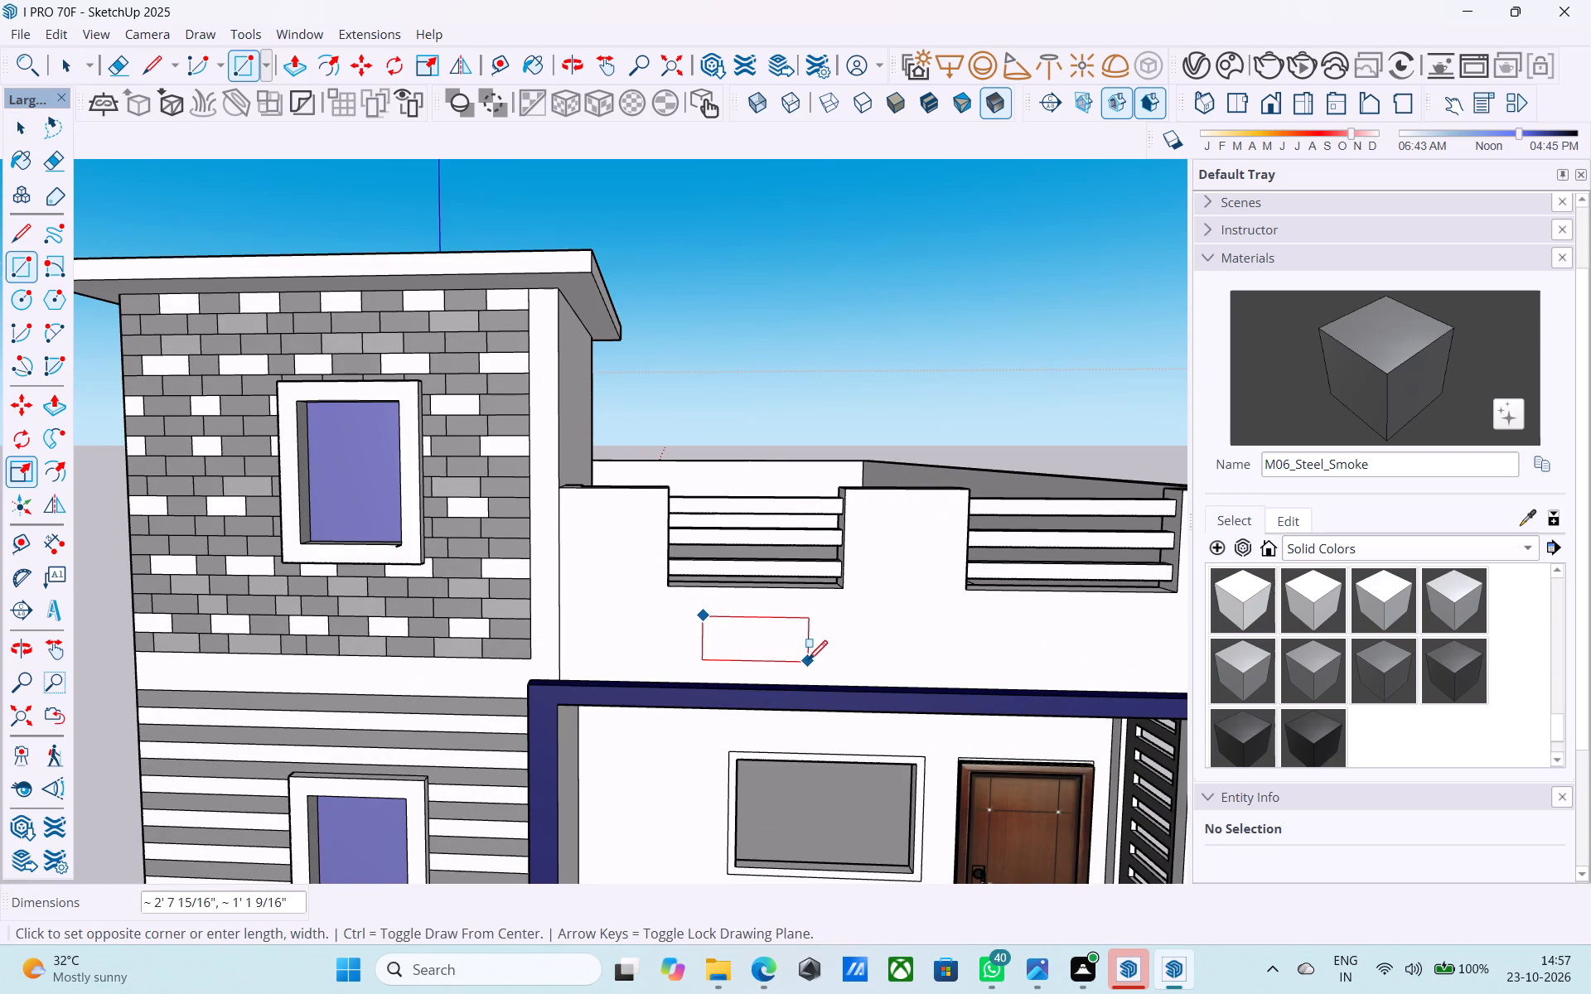
Copy the rectangle about 8' horizontally along the parapet wall, below the second slatted opening.
{"action": "key", "text": "space"}
{"action": "left_click", "coordinate": [800, 654]}
{"action": "key", "text": "m"}
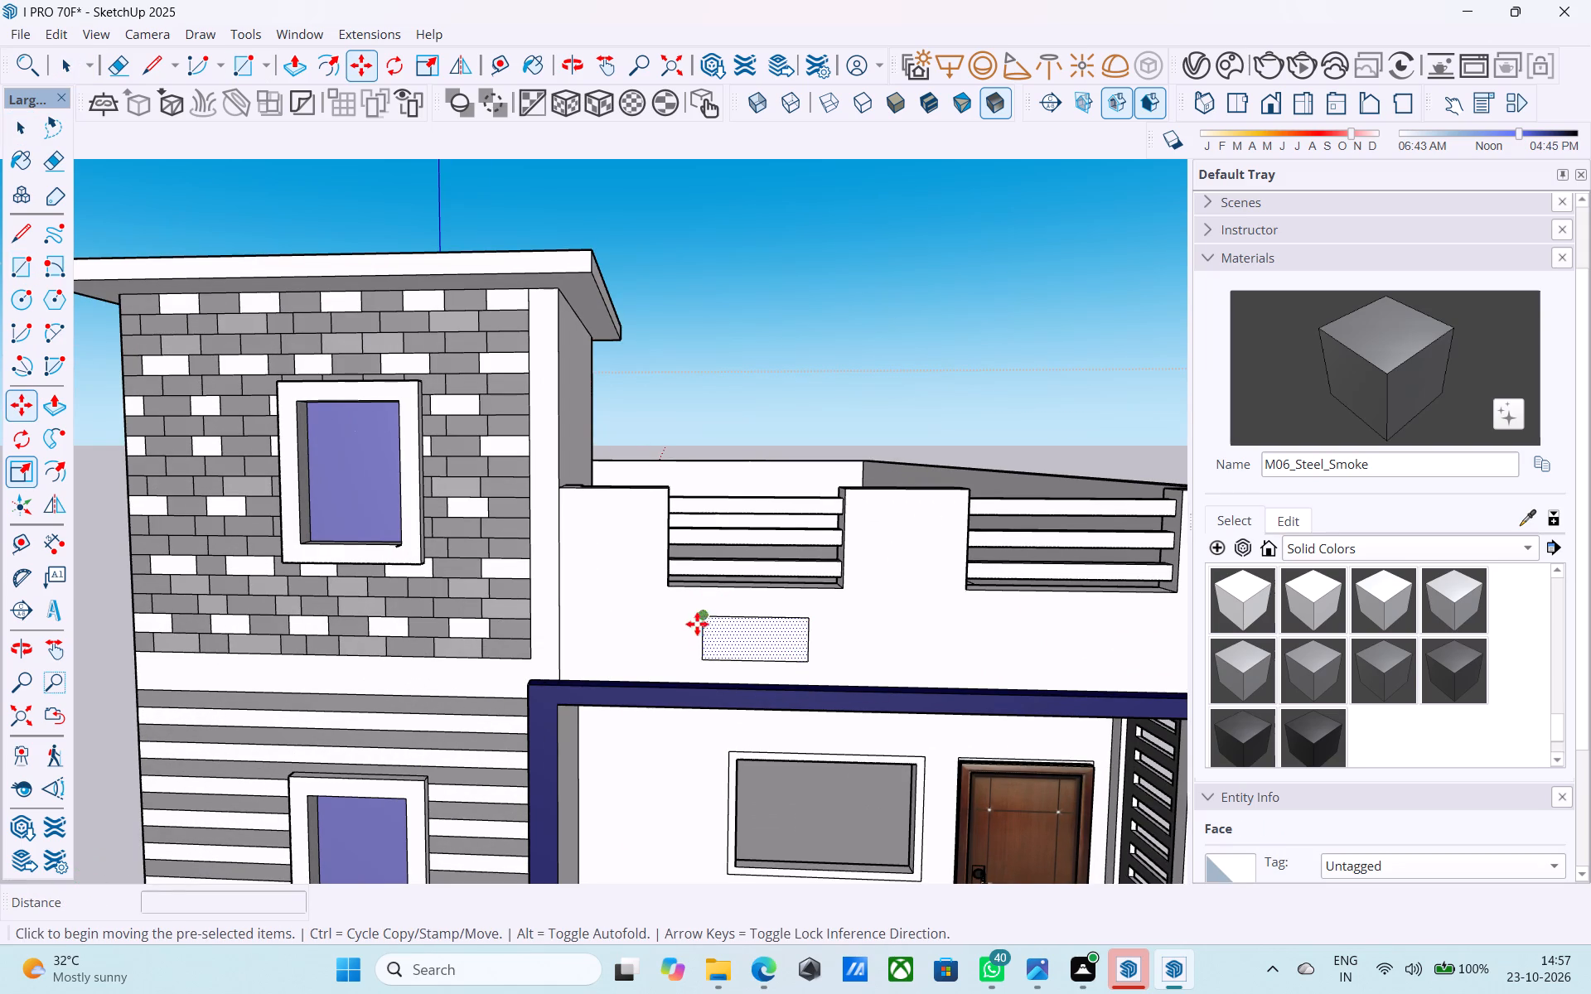
{"action": "left_click", "coordinate": [701, 619]}
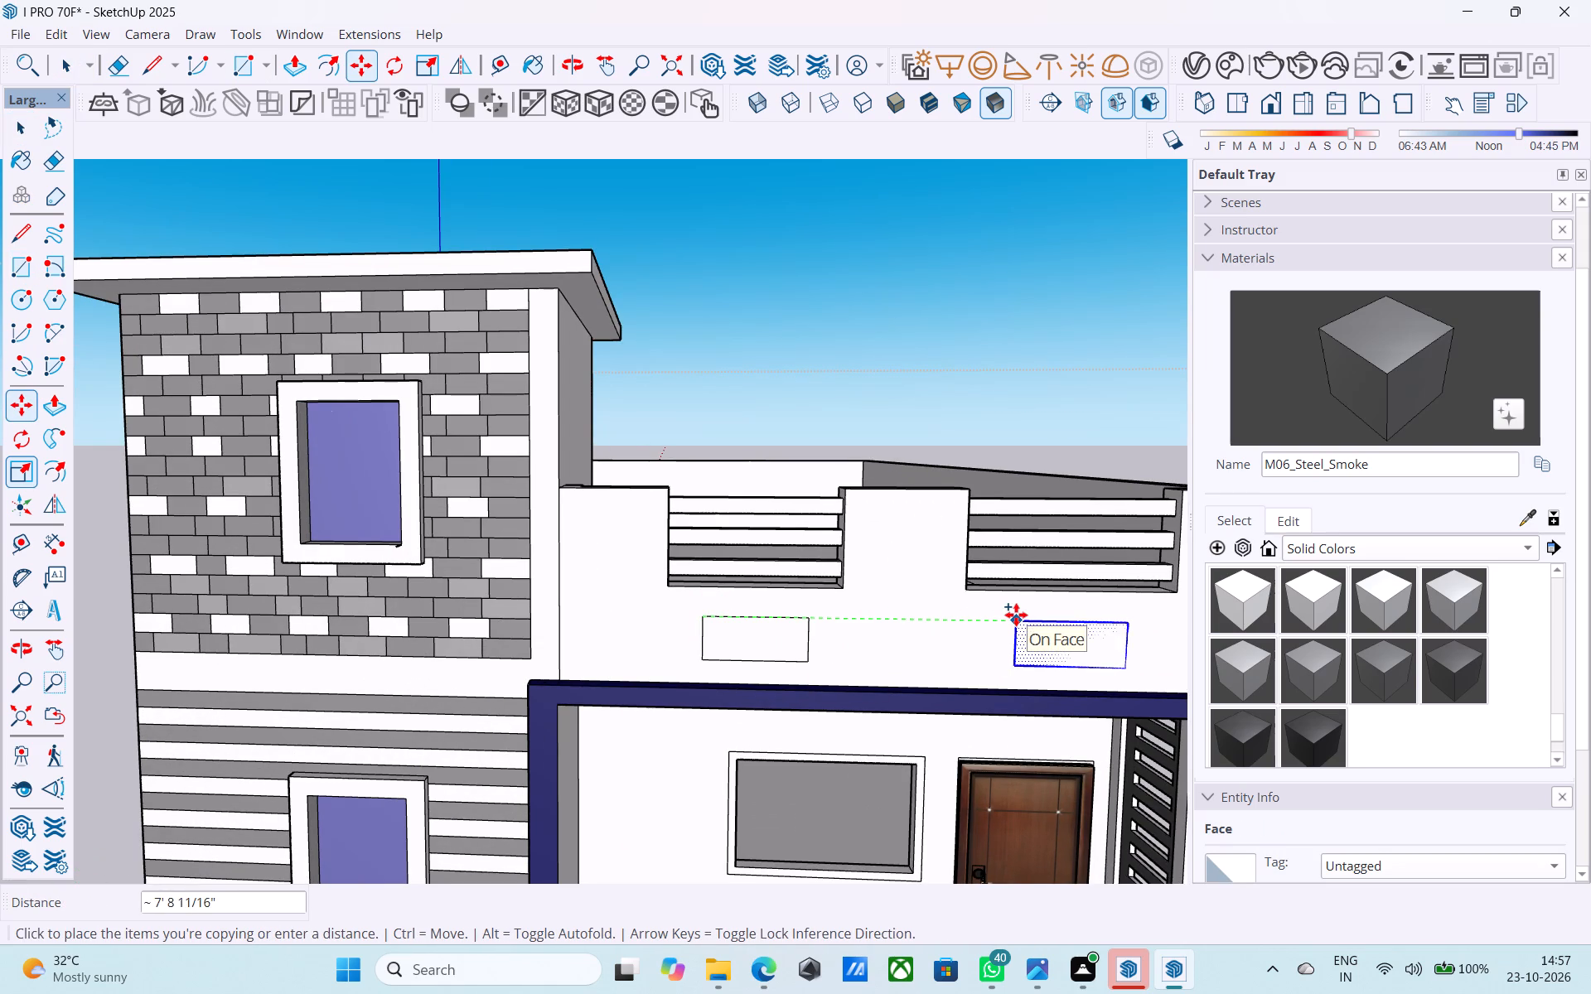
{"action": "middle_click_drag", "start_coordinate": [1016, 615], "coordinate": [934, 616], "text": "shift"}
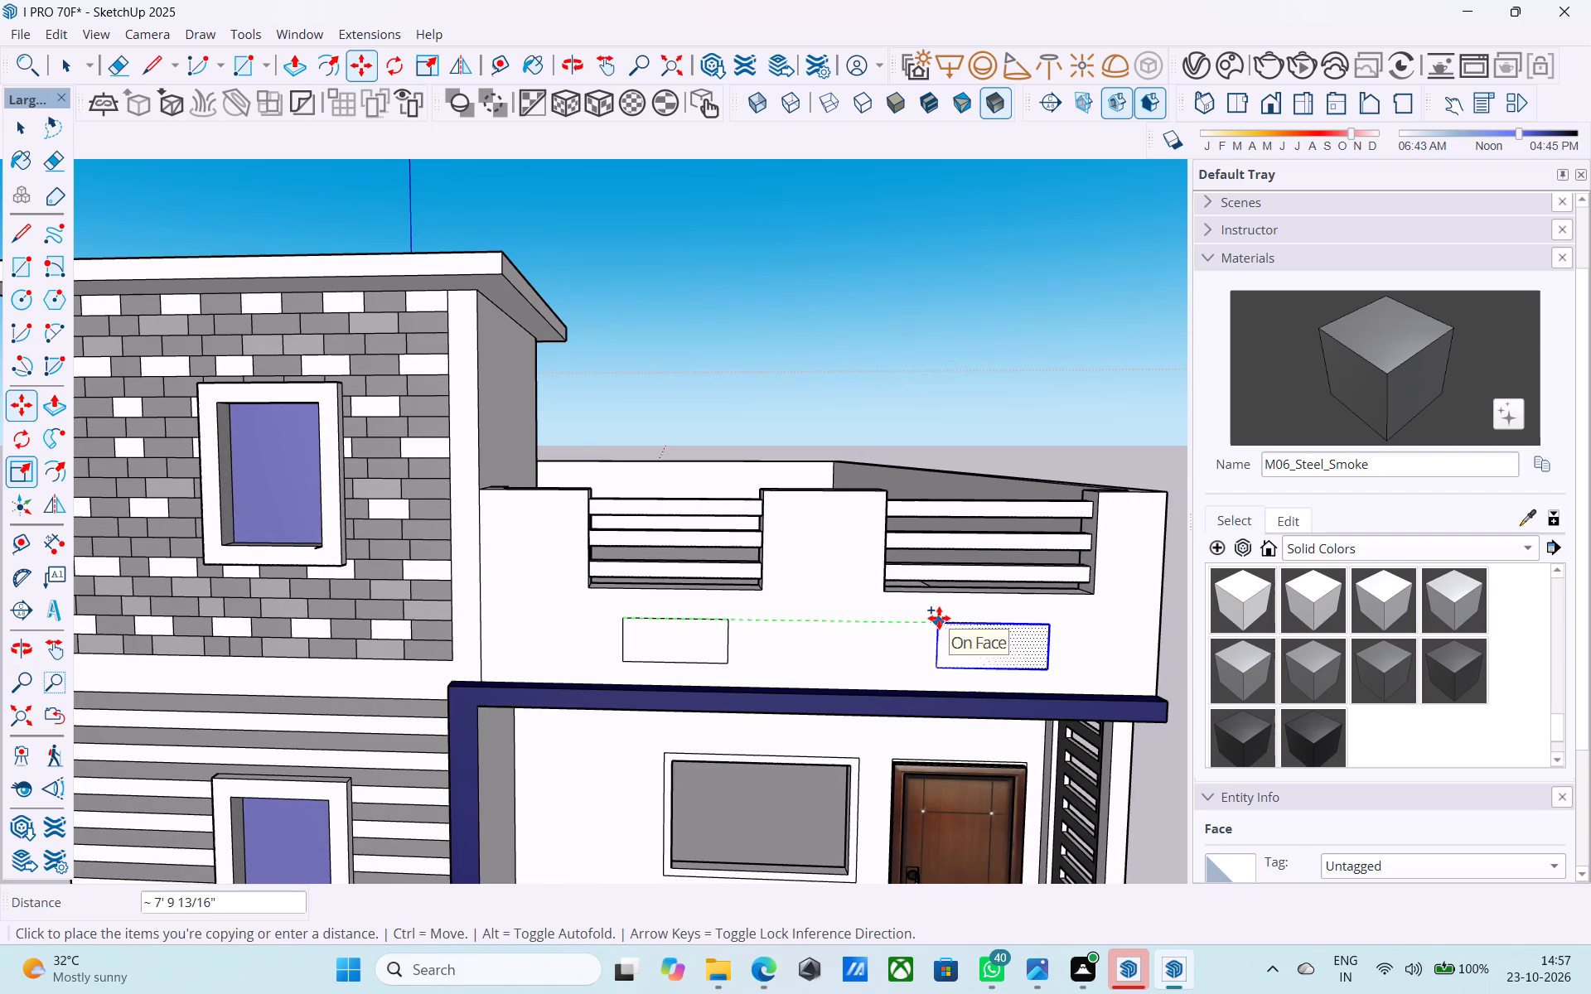
{"action": "left_click", "coordinate": [945, 616]}
{"action": "key", "text": "space"}
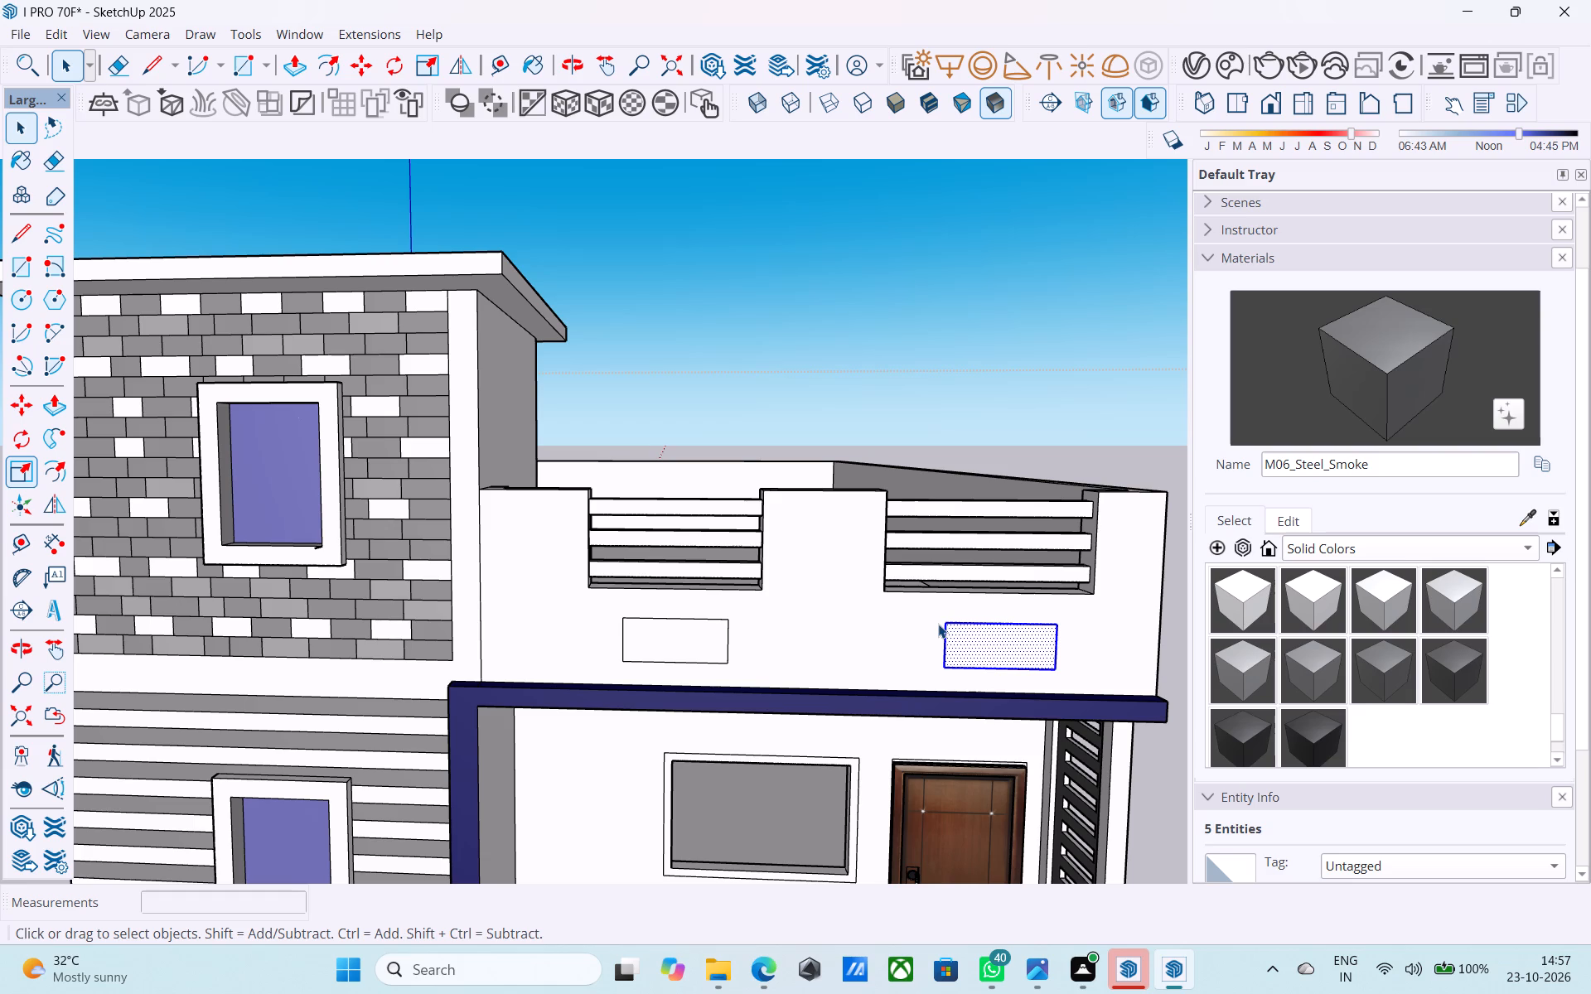
Push/Pull the parapet rectangle nearest the tower by 3".
{"action": "scroll", "coordinate": [985, 596], "scroll_direction": "down", "scroll_amount": 3}
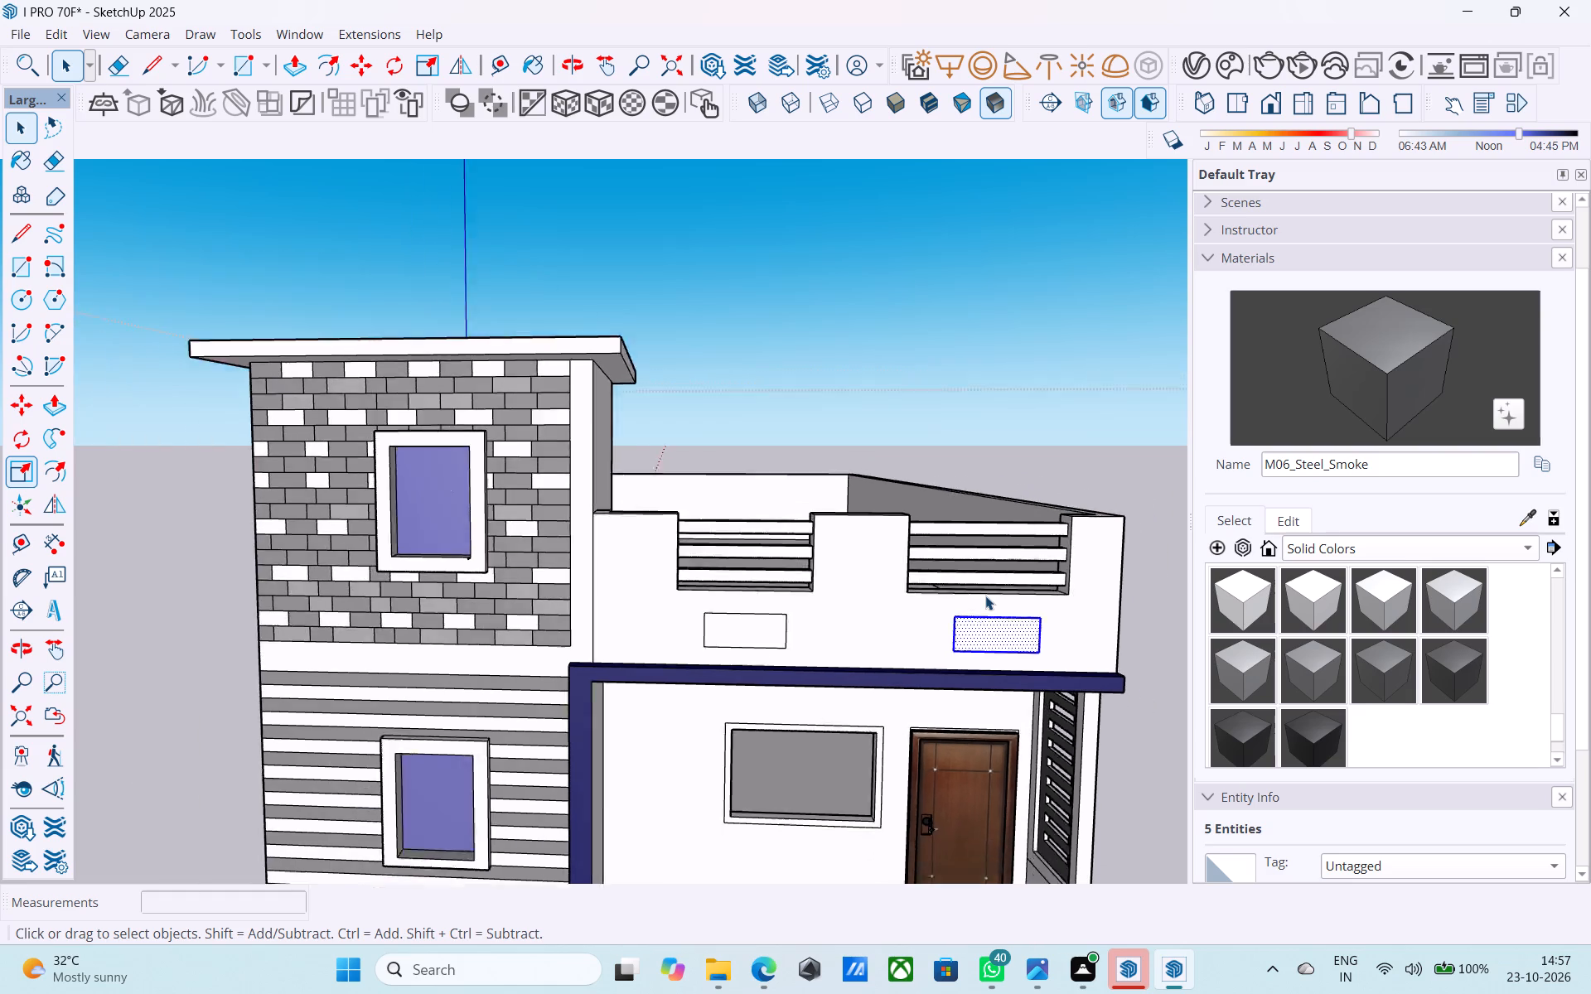
{"action": "scroll", "coordinate": [985, 596], "scroll_direction": "down", "scroll_amount": 3}
{"action": "middle_click_drag", "start_coordinate": [984, 593], "coordinate": [960, 583]}
{"action": "scroll", "coordinate": [965, 570], "scroll_direction": "down", "scroll_amount": 3}
{"action": "middle_click_drag", "start_coordinate": [965, 570], "coordinate": [958, 578]}
{"action": "scroll", "coordinate": [746, 637], "scroll_direction": "up", "scroll_amount": 2}
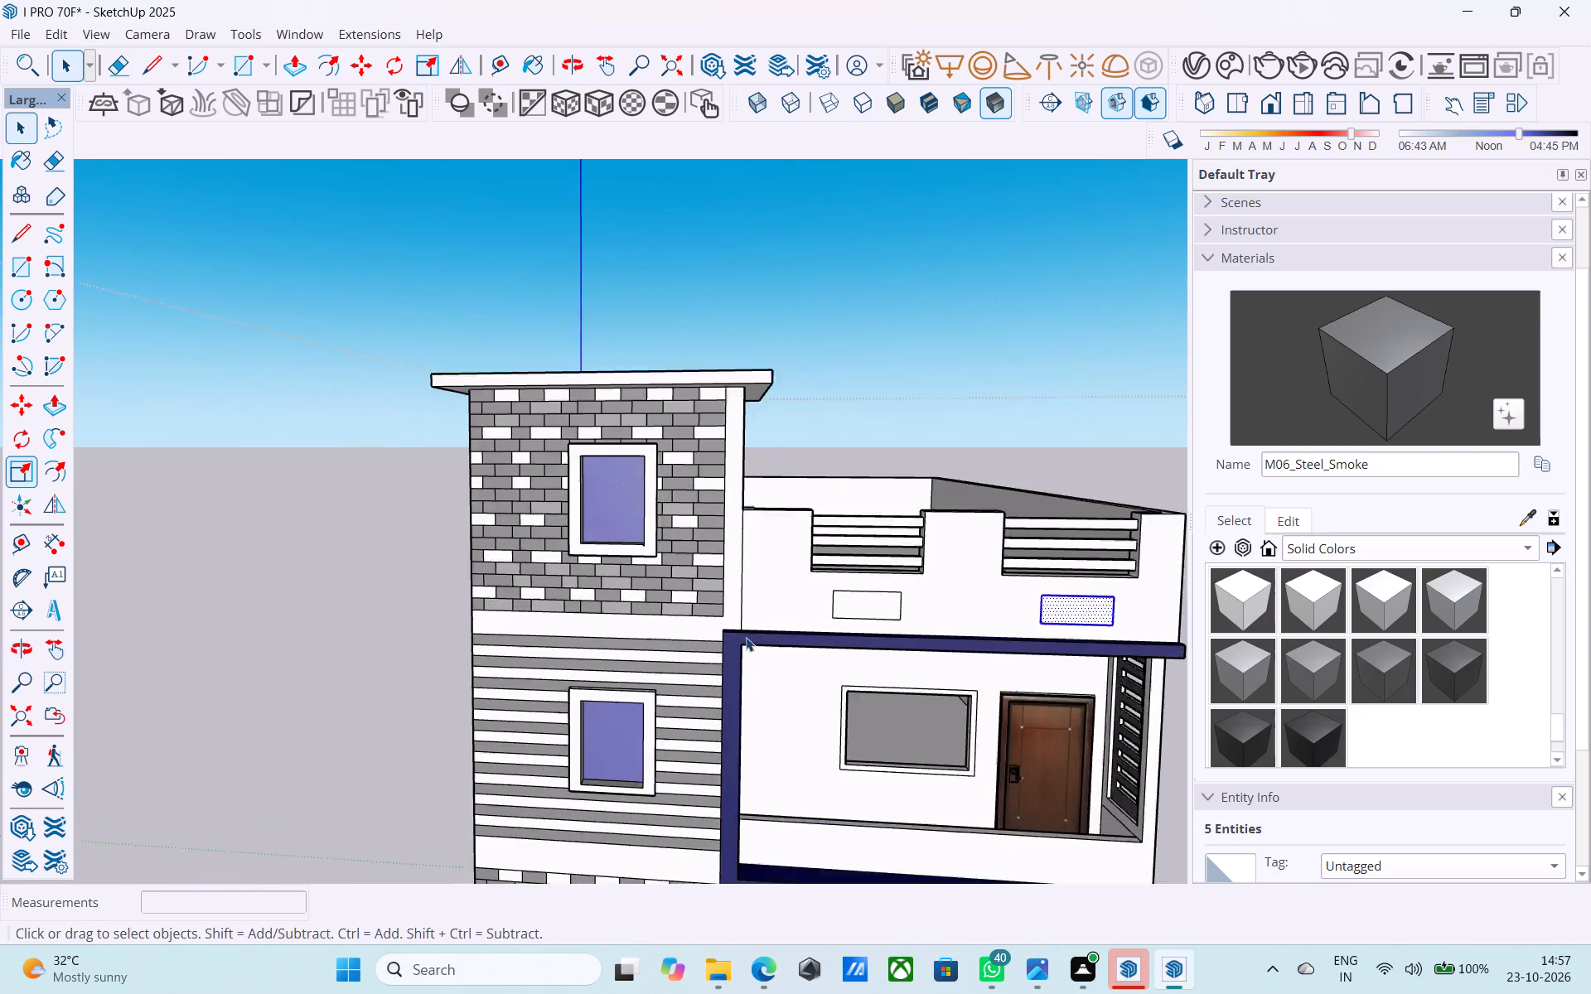
{"action": "scroll", "coordinate": [746, 637], "scroll_direction": "up", "scroll_amount": 9}
{"action": "left_click", "coordinate": [904, 589]}
{"action": "key", "text": "p"}
{"action": "left_click", "coordinate": [904, 589]}
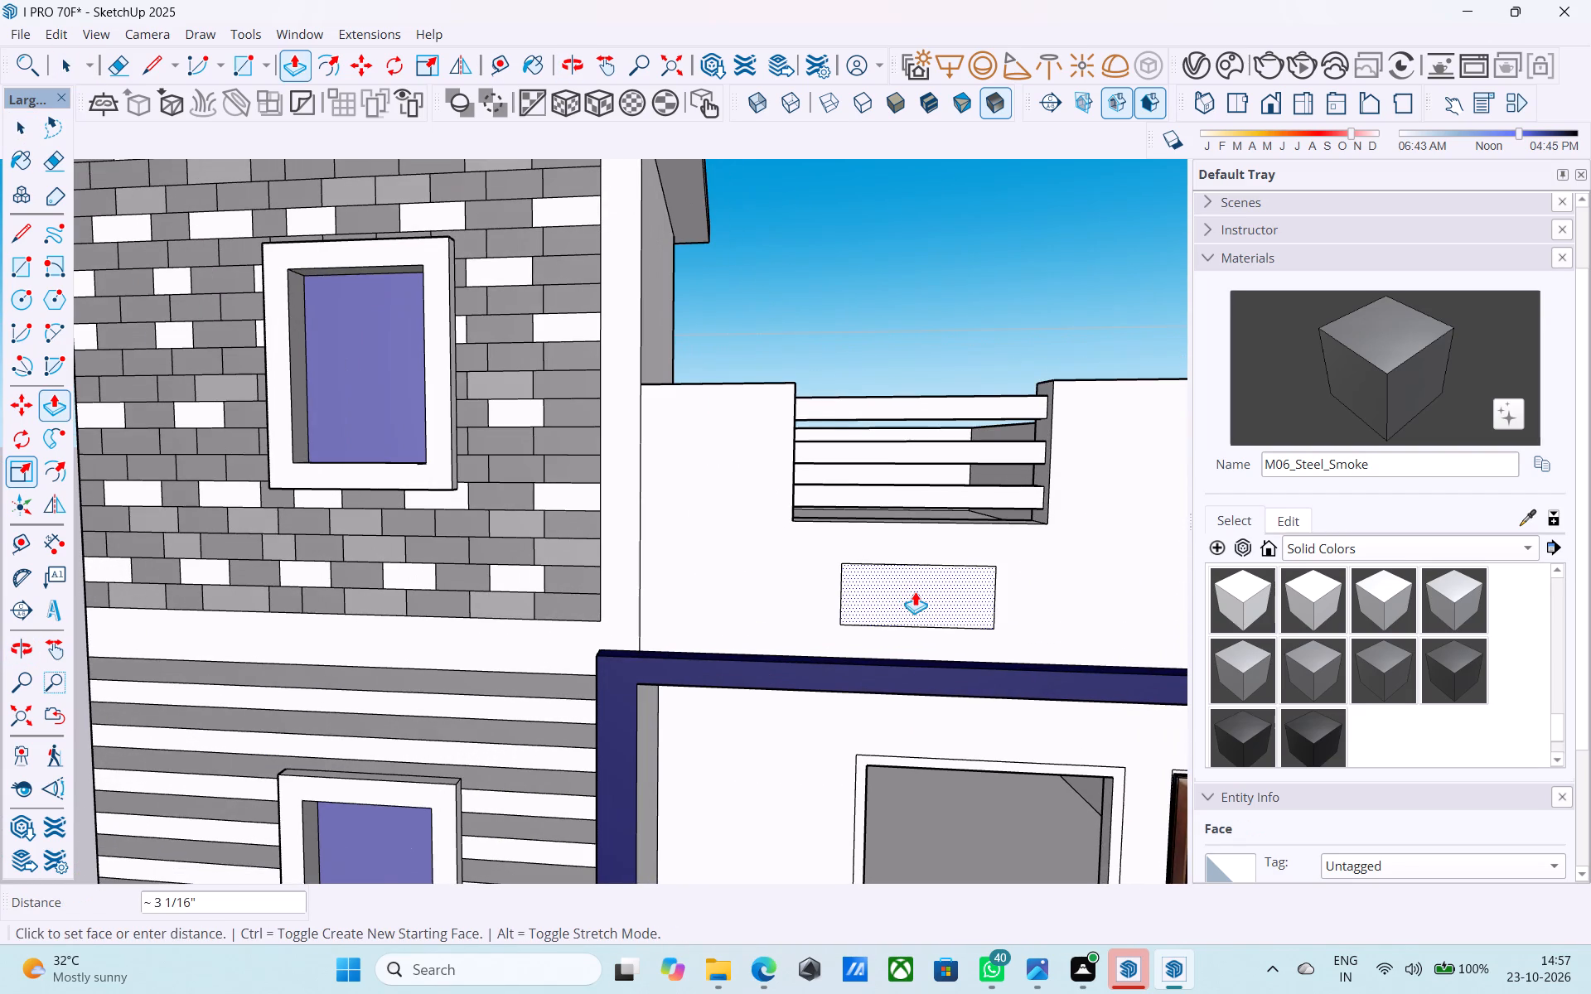
{"action": "type", "text": "3\""}
{"action": "key", "text": "Return"}
{"action": "key", "text": "space"}
Examine the whole building's front and side elevations from several angles.
{"action": "scroll", "coordinate": [515, 394], "scroll_direction": "down", "scroll_amount": 9}
{"action": "middle_click_drag", "start_coordinate": [810, 490], "coordinate": [823, 490]}
{"action": "scroll", "coordinate": [847, 487], "scroll_direction": "down", "scroll_amount": 6}
{"action": "middle_click_drag", "start_coordinate": [795, 542], "coordinate": [1076, 532]}
{"action": "middle_click_drag", "start_coordinate": [887, 666], "coordinate": [884, 664]}
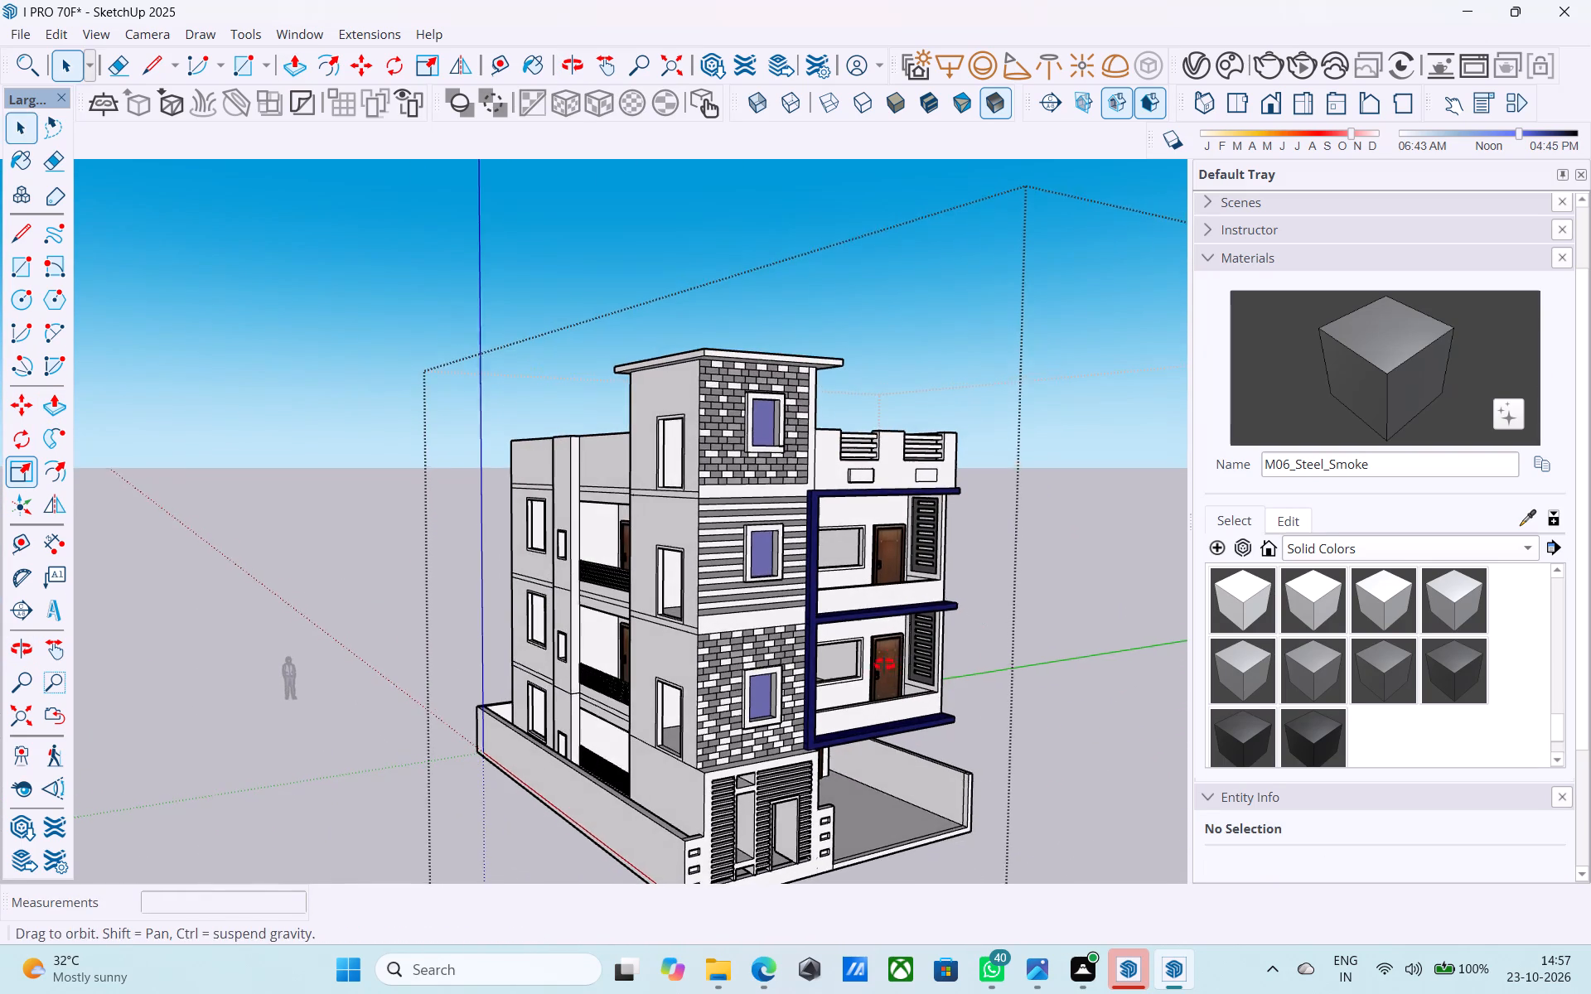
{"action": "middle_click_drag", "start_coordinate": [884, 664], "coordinate": [857, 647]}
{"action": "scroll", "coordinate": [856, 647], "scroll_direction": "up", "scroll_amount": 4}
{"action": "scroll", "coordinate": [852, 646], "scroll_direction": "down", "scroll_amount": 3}
{"action": "middle_click_drag", "start_coordinate": [848, 650], "coordinate": [844, 611], "text": "shift"}
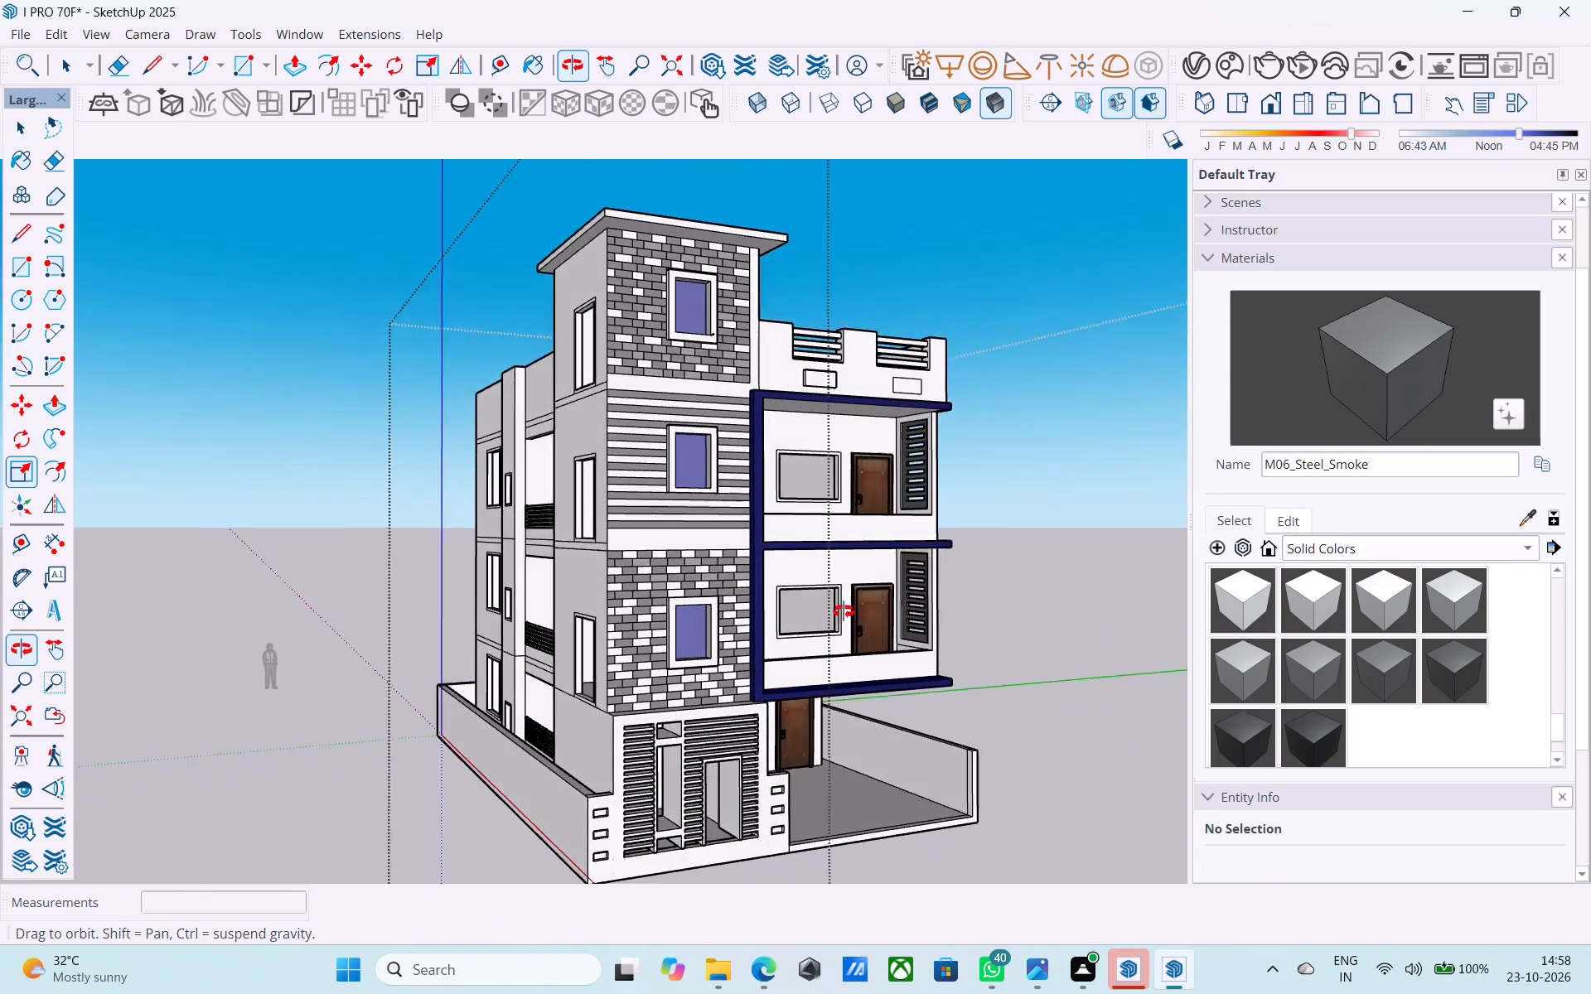
{"action": "middle_click_drag", "start_coordinate": [844, 611], "coordinate": [758, 619], "text": "shift"}
{"action": "middle_click_drag", "start_coordinate": [744, 644], "coordinate": [840, 659], "text": "shift"}
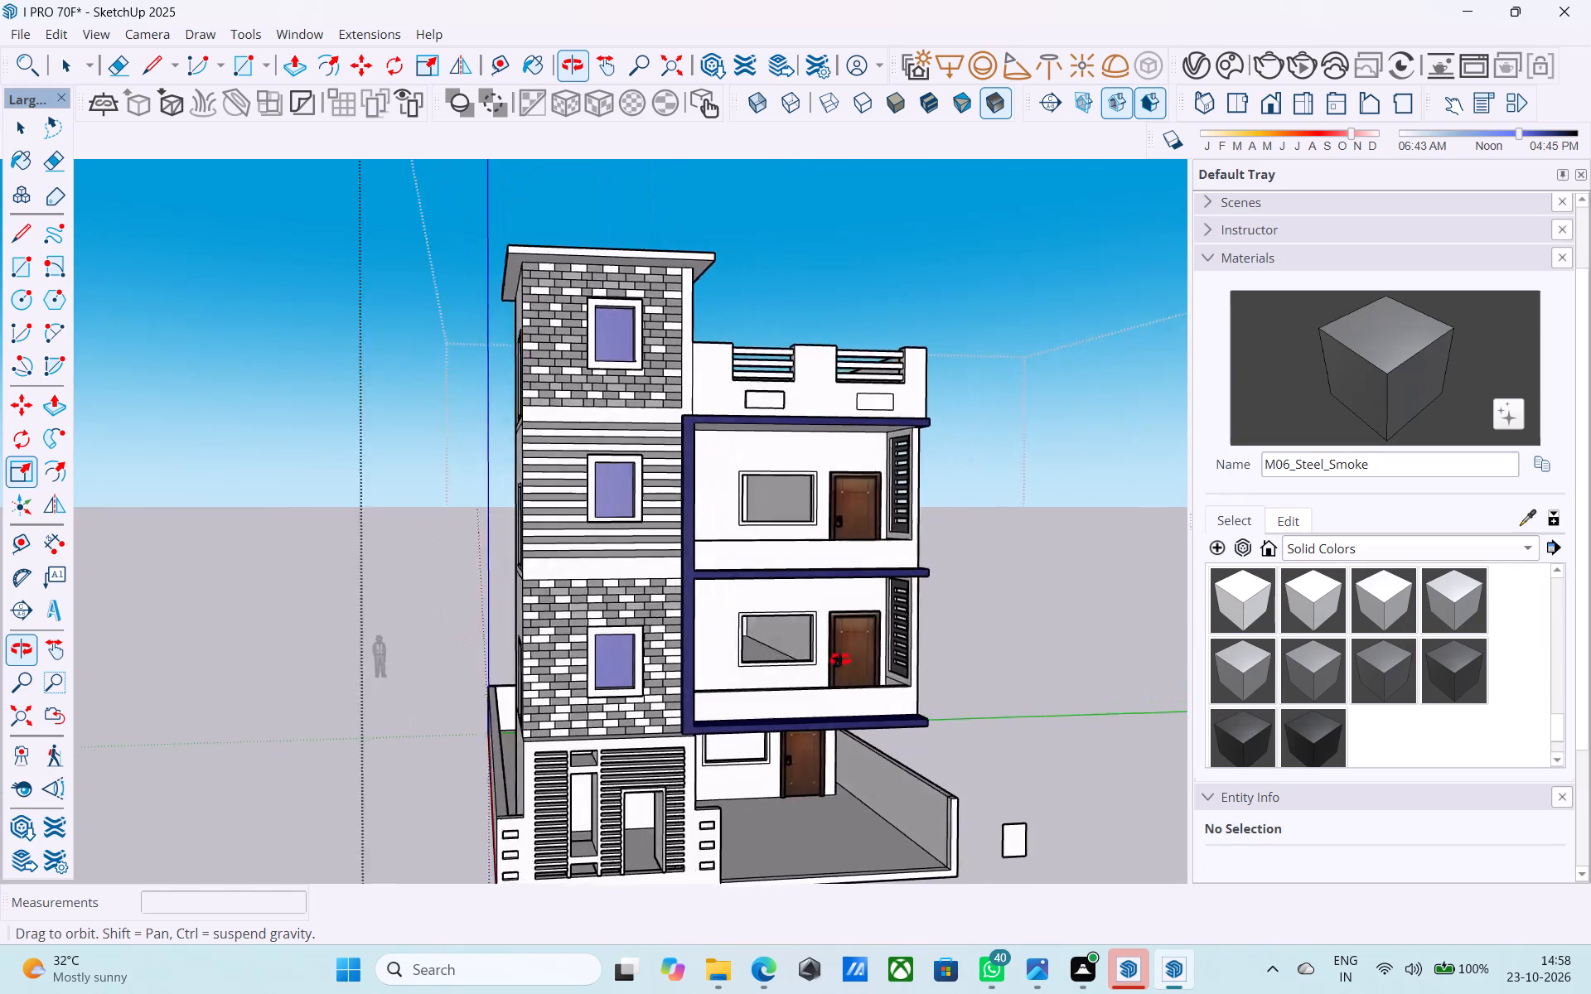
{"action": "middle_click_drag", "start_coordinate": [840, 659], "coordinate": [999, 654], "text": "shift"}
{"action": "middle_click_drag", "start_coordinate": [926, 654], "coordinate": [752, 676], "text": "shift"}
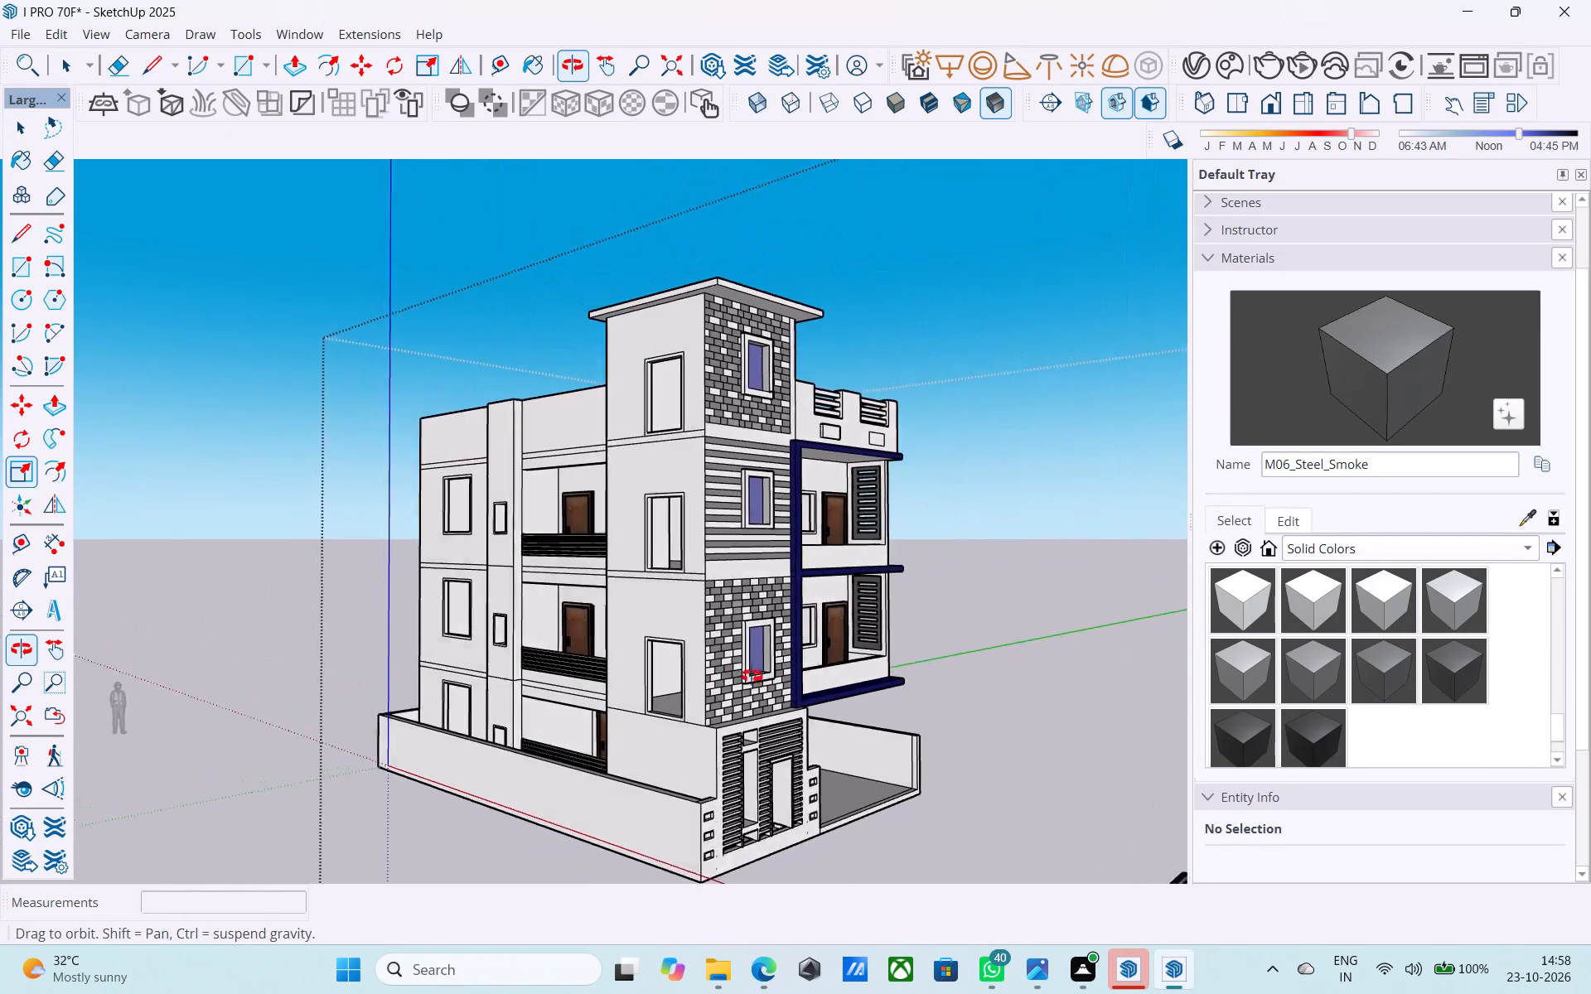
{"action": "middle_click_drag", "start_coordinate": [752, 676], "coordinate": [597, 659], "text": "shift"}
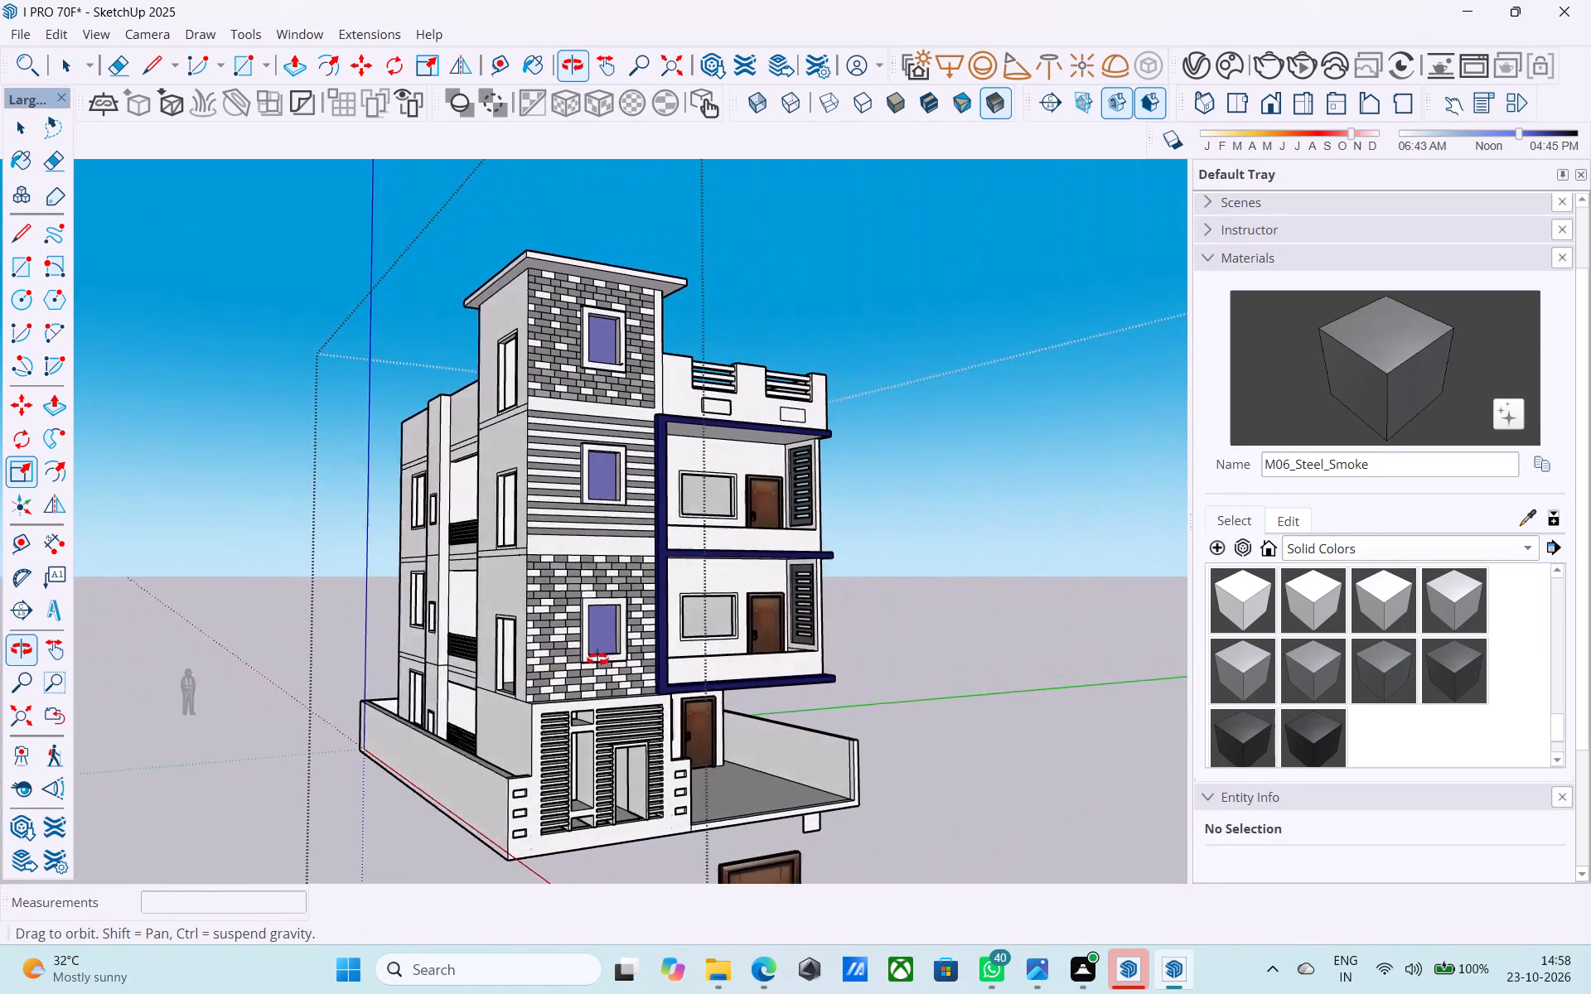
{"action": "middle_click_drag", "start_coordinate": [597, 659], "coordinate": [538, 659], "text": "shift"}
{"action": "middle_click_drag", "start_coordinate": [507, 653], "coordinate": [586, 666], "text": "shift"}
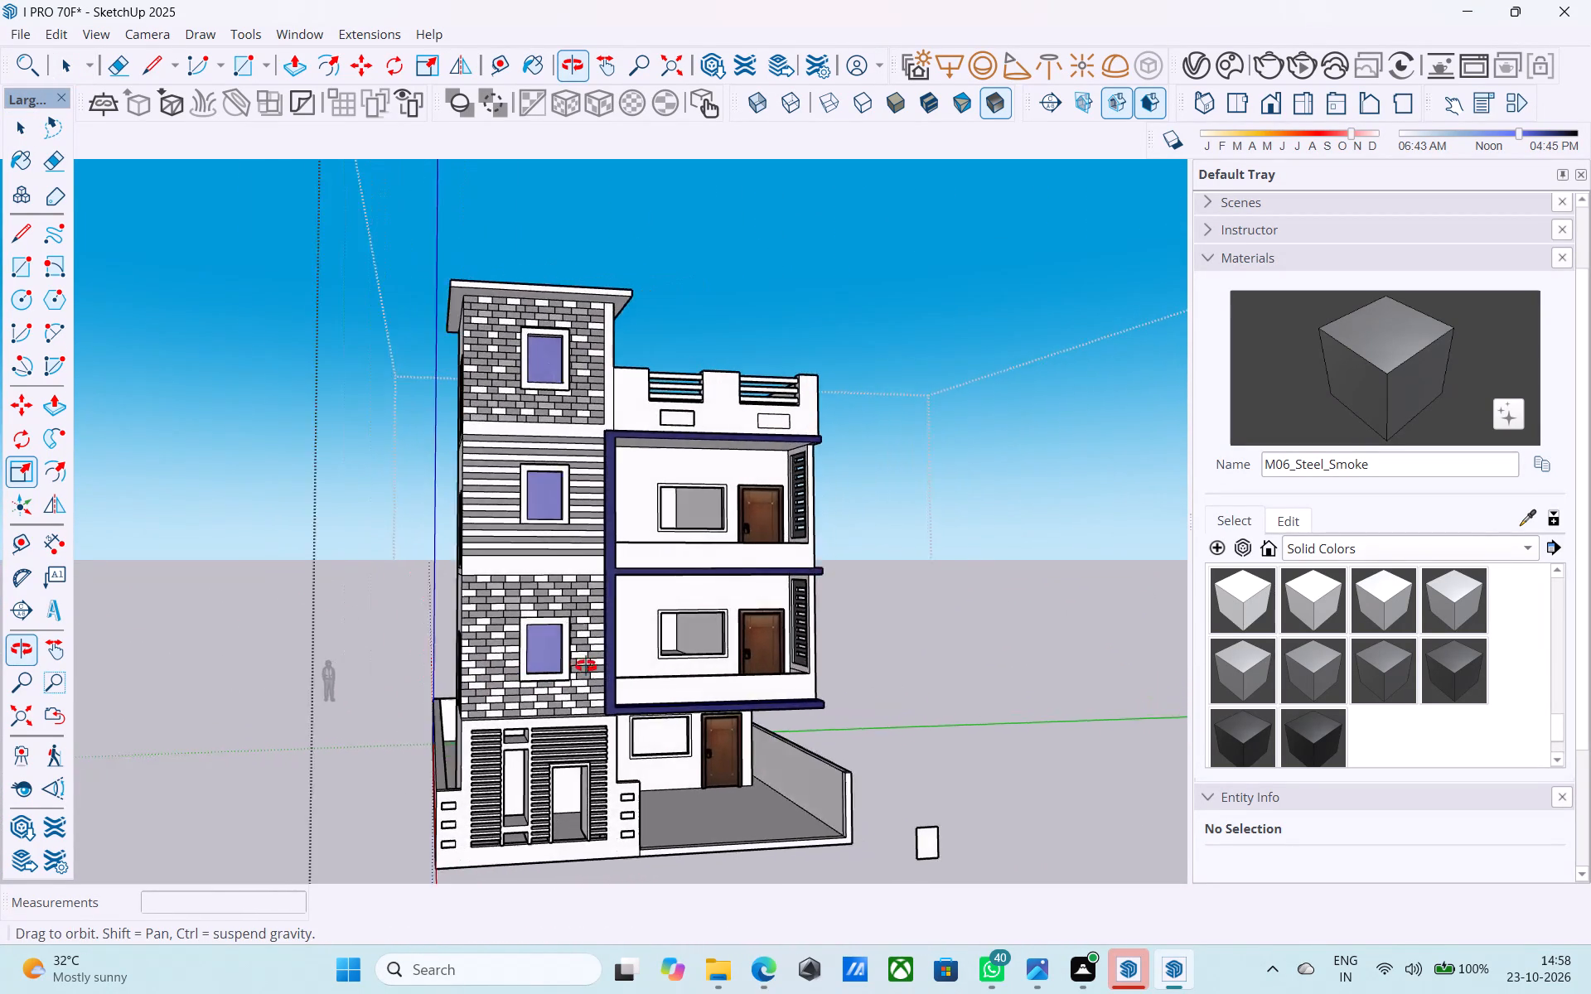
{"action": "middle_click_drag", "start_coordinate": [586, 666], "coordinate": [558, 653], "text": "shift"}
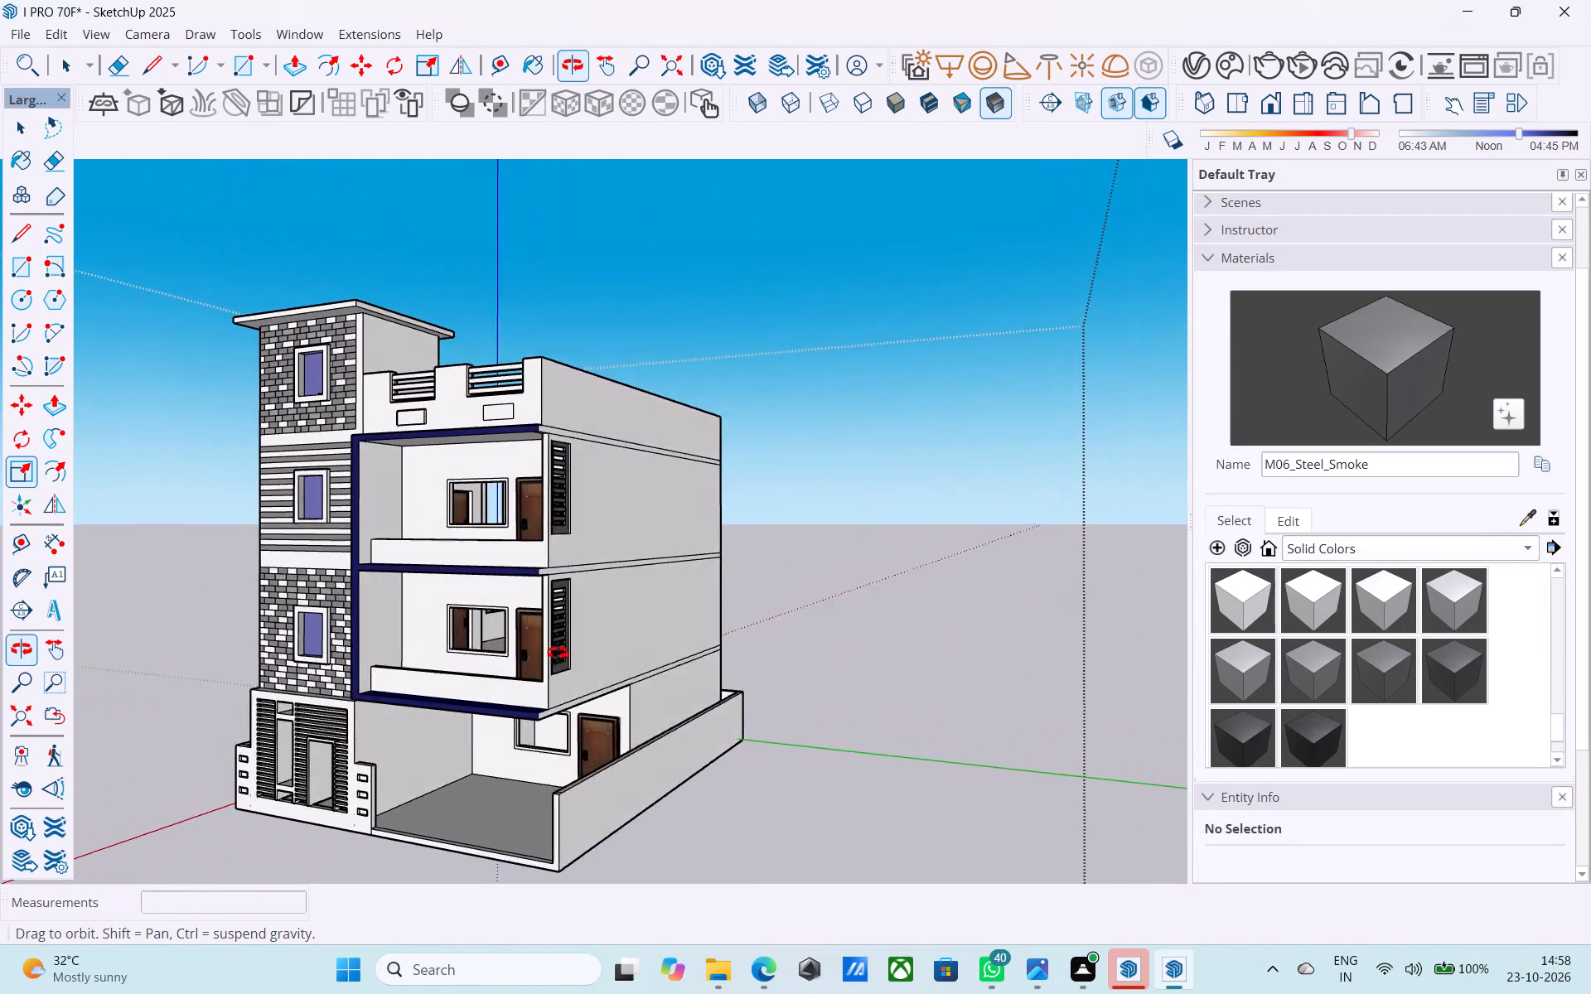
{"action": "middle_click_drag", "start_coordinate": [558, 653], "coordinate": [799, 636], "text": "shift"}
{"action": "middle_click_drag", "start_coordinate": [822, 638], "coordinate": [822, 637], "text": "shift"}
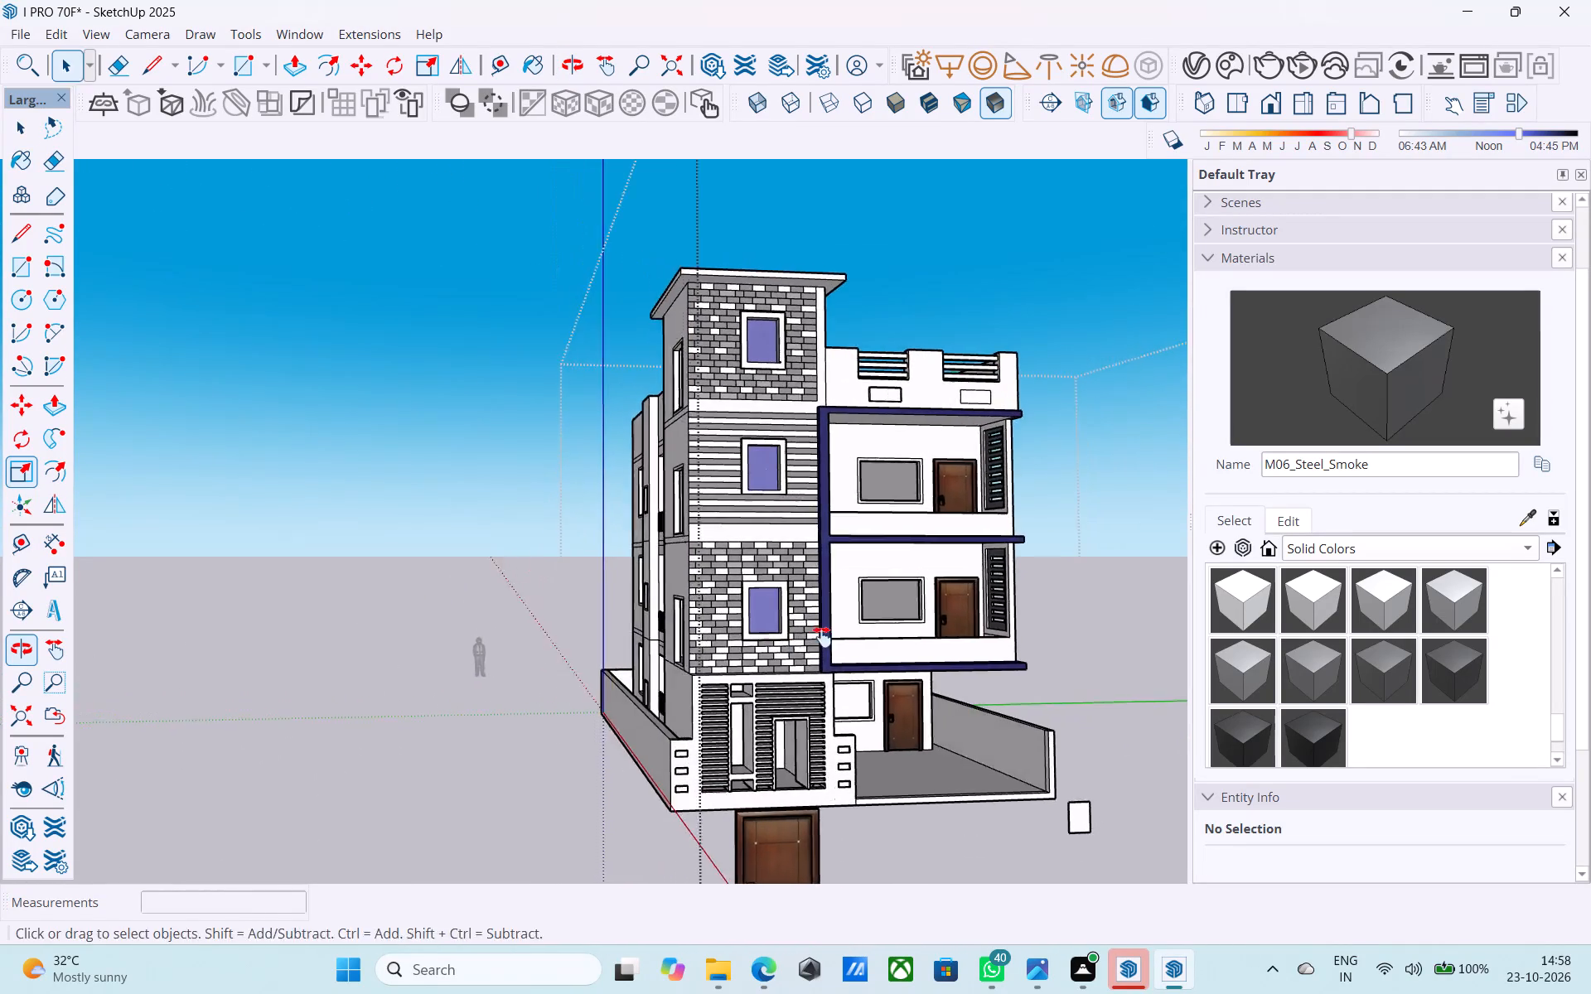
{"action": "middle_click_drag", "start_coordinate": [822, 637], "coordinate": [916, 659], "text": "shift"}
{"action": "scroll", "coordinate": [973, 646], "scroll_direction": "up", "scroll_amount": 4}
{"action": "scroll", "coordinate": [976, 648], "scroll_direction": "down", "scroll_amount": 3}
{"action": "middle_click_drag", "start_coordinate": [974, 648], "coordinate": [915, 664]}
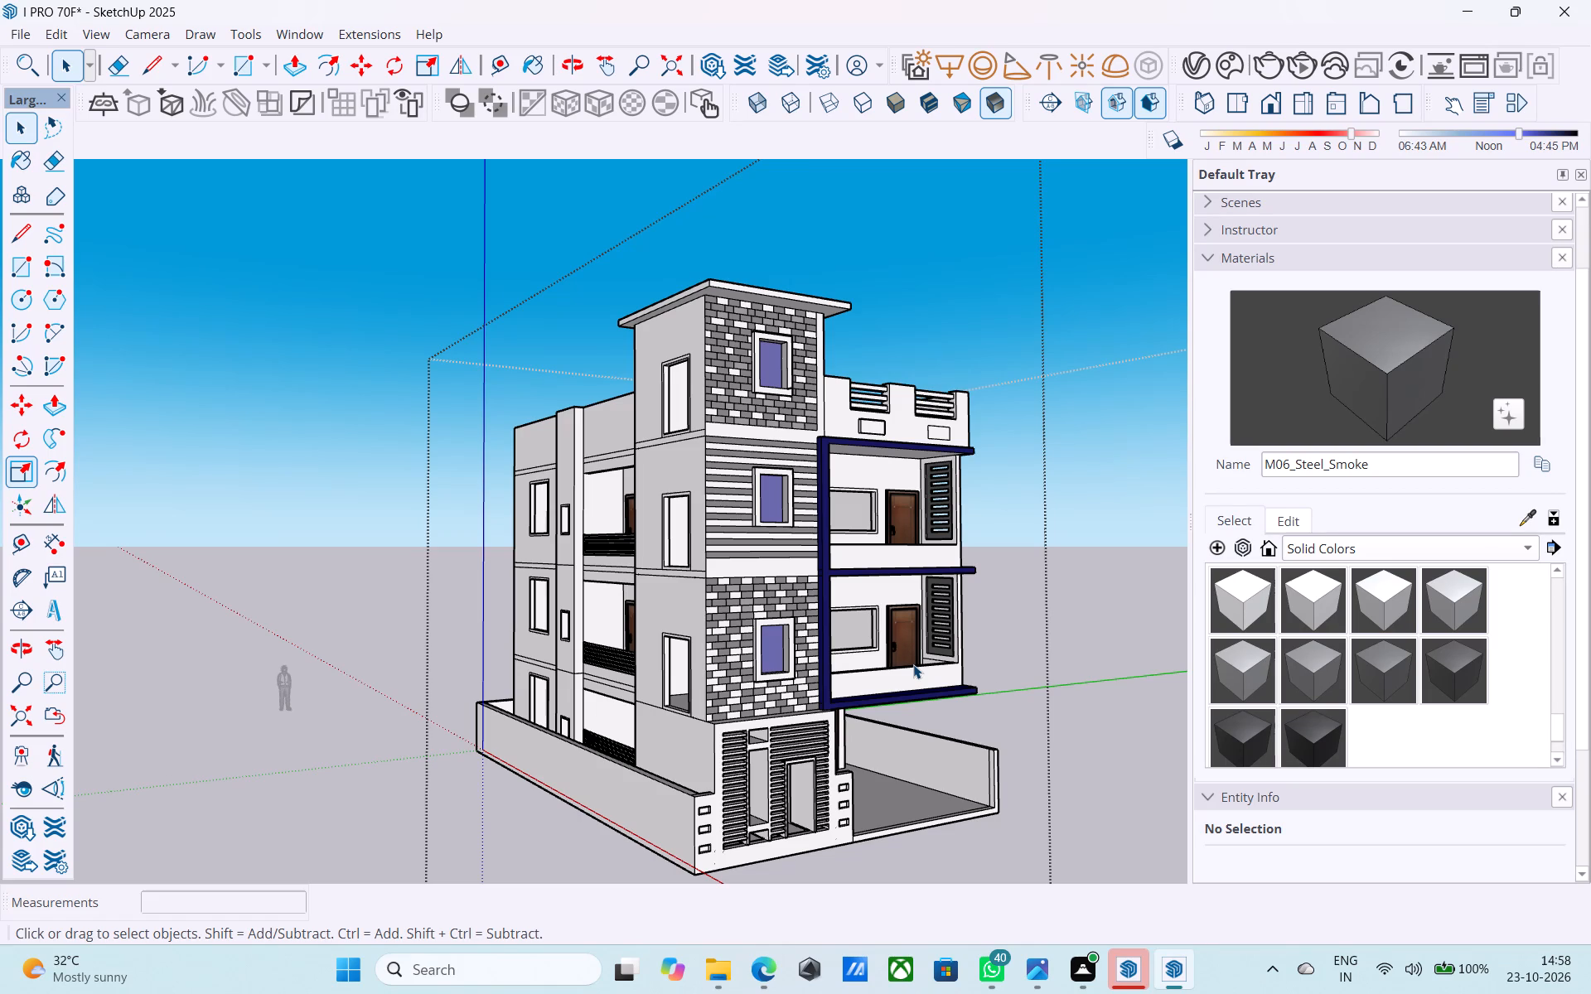
{"action": "scroll", "coordinate": [878, 657], "scroll_direction": "down", "scroll_amount": 1}
{"action": "middle_click_drag", "start_coordinate": [875, 656], "coordinate": [900, 674]}
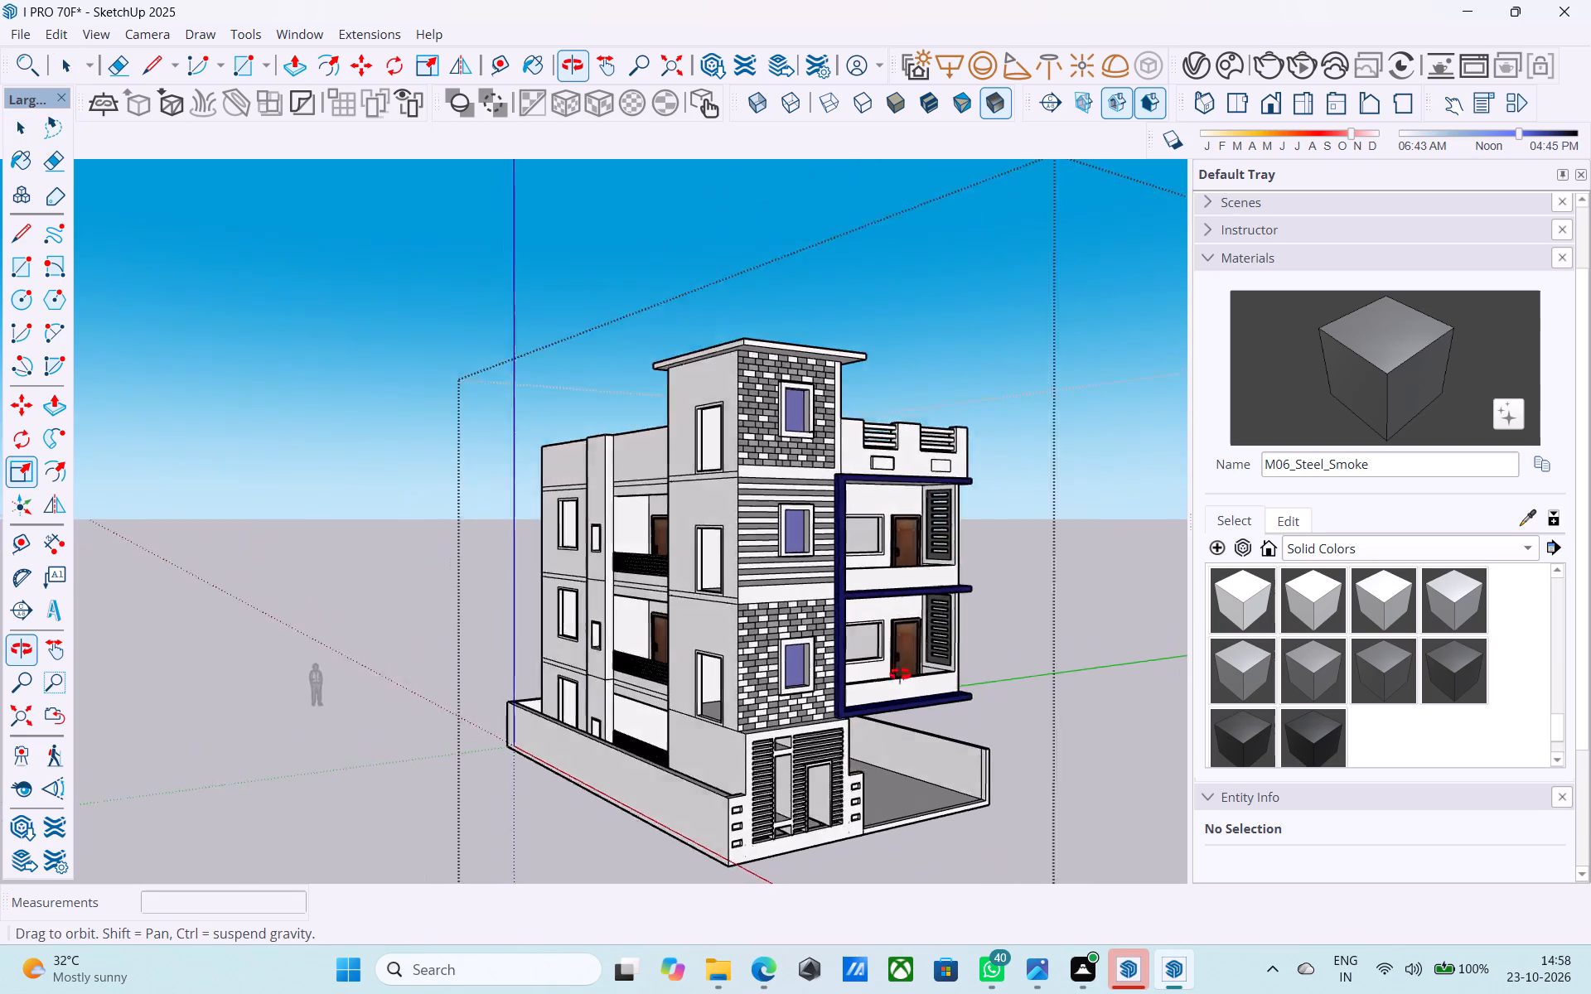
{"action": "middle_click_drag", "start_coordinate": [900, 674], "coordinate": [902, 674]}
{"action": "scroll", "coordinate": [998, 575], "scroll_direction": "up", "scroll_amount": 4}
{"action": "middle_click_drag", "start_coordinate": [955, 621], "coordinate": [1006, 635]}
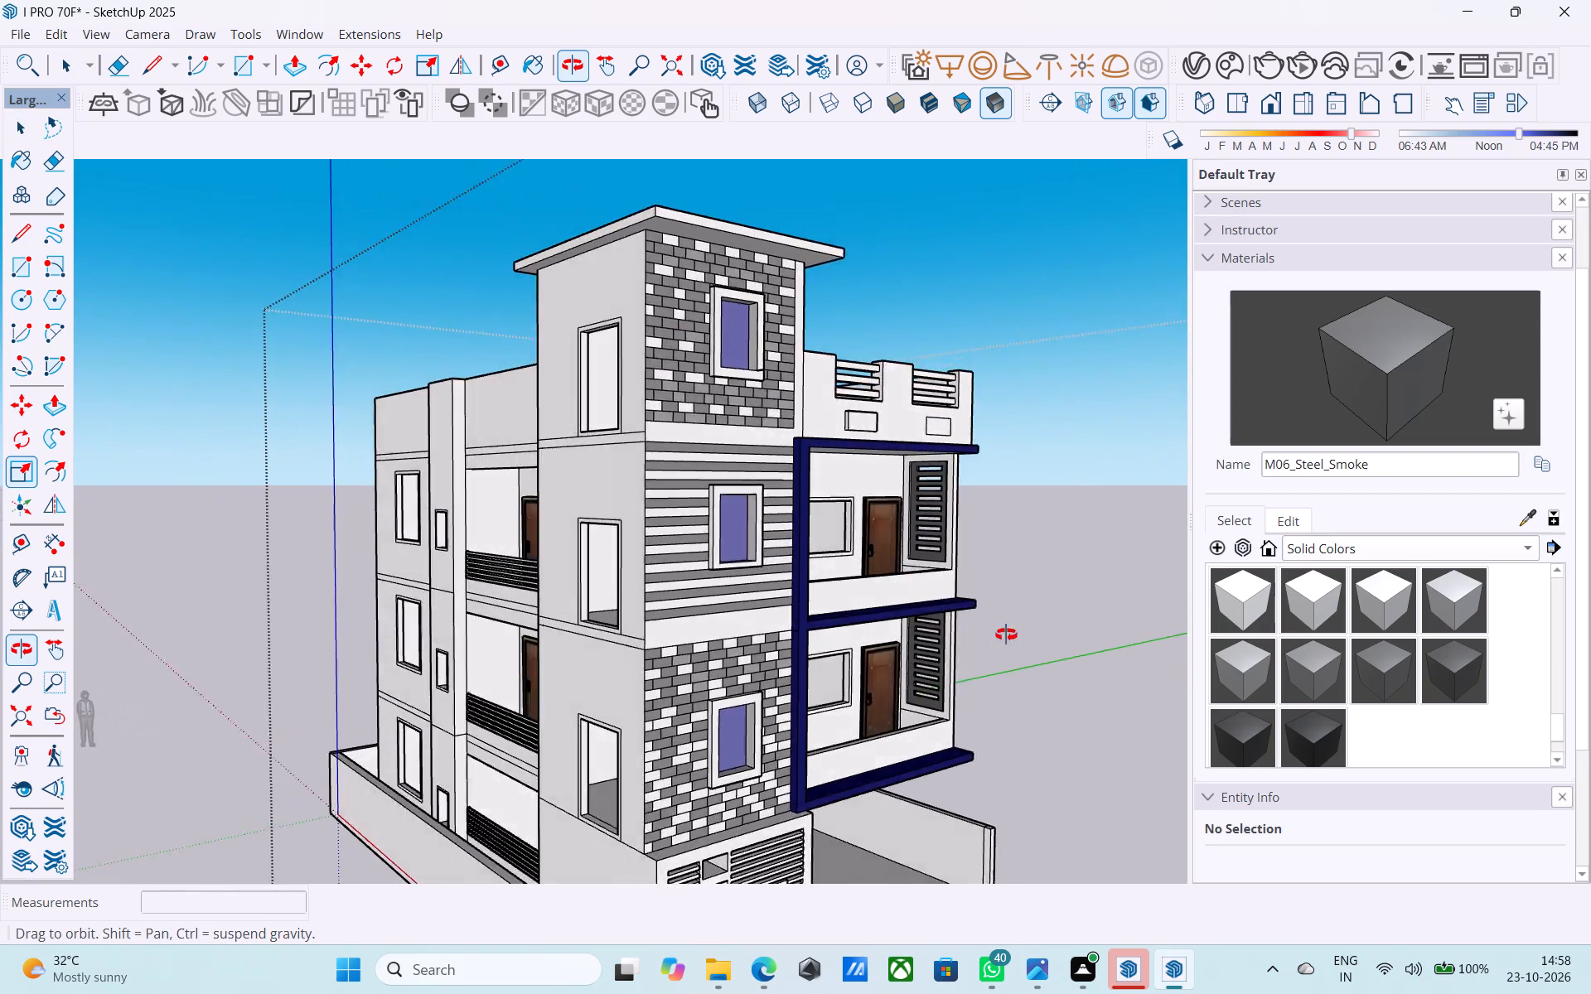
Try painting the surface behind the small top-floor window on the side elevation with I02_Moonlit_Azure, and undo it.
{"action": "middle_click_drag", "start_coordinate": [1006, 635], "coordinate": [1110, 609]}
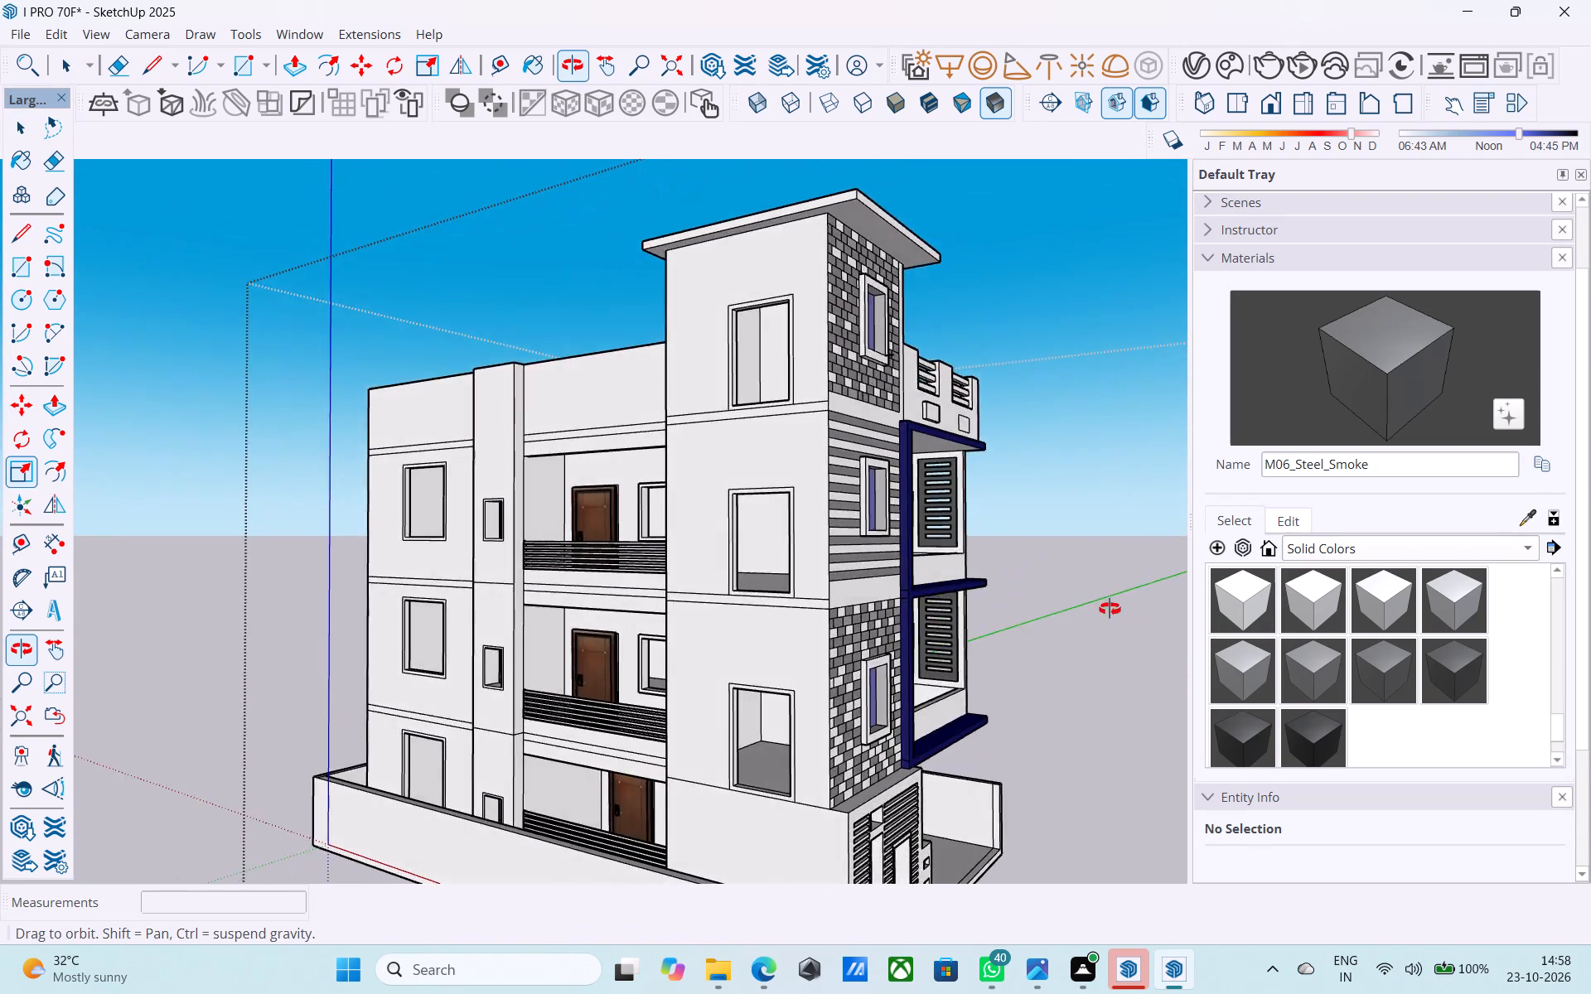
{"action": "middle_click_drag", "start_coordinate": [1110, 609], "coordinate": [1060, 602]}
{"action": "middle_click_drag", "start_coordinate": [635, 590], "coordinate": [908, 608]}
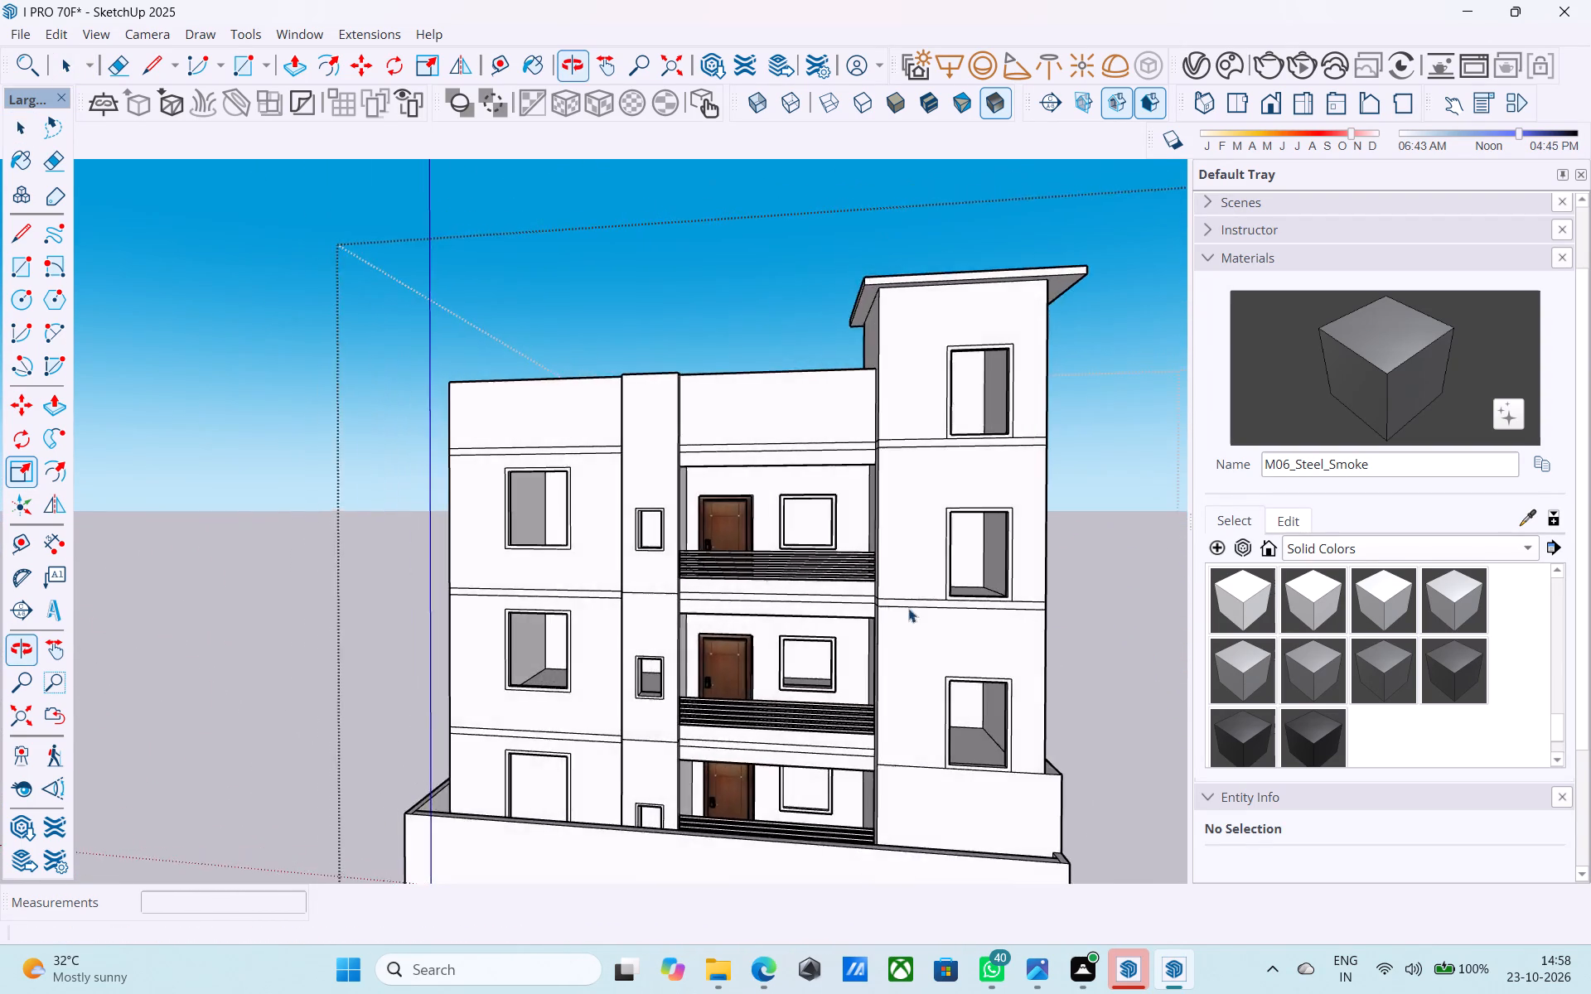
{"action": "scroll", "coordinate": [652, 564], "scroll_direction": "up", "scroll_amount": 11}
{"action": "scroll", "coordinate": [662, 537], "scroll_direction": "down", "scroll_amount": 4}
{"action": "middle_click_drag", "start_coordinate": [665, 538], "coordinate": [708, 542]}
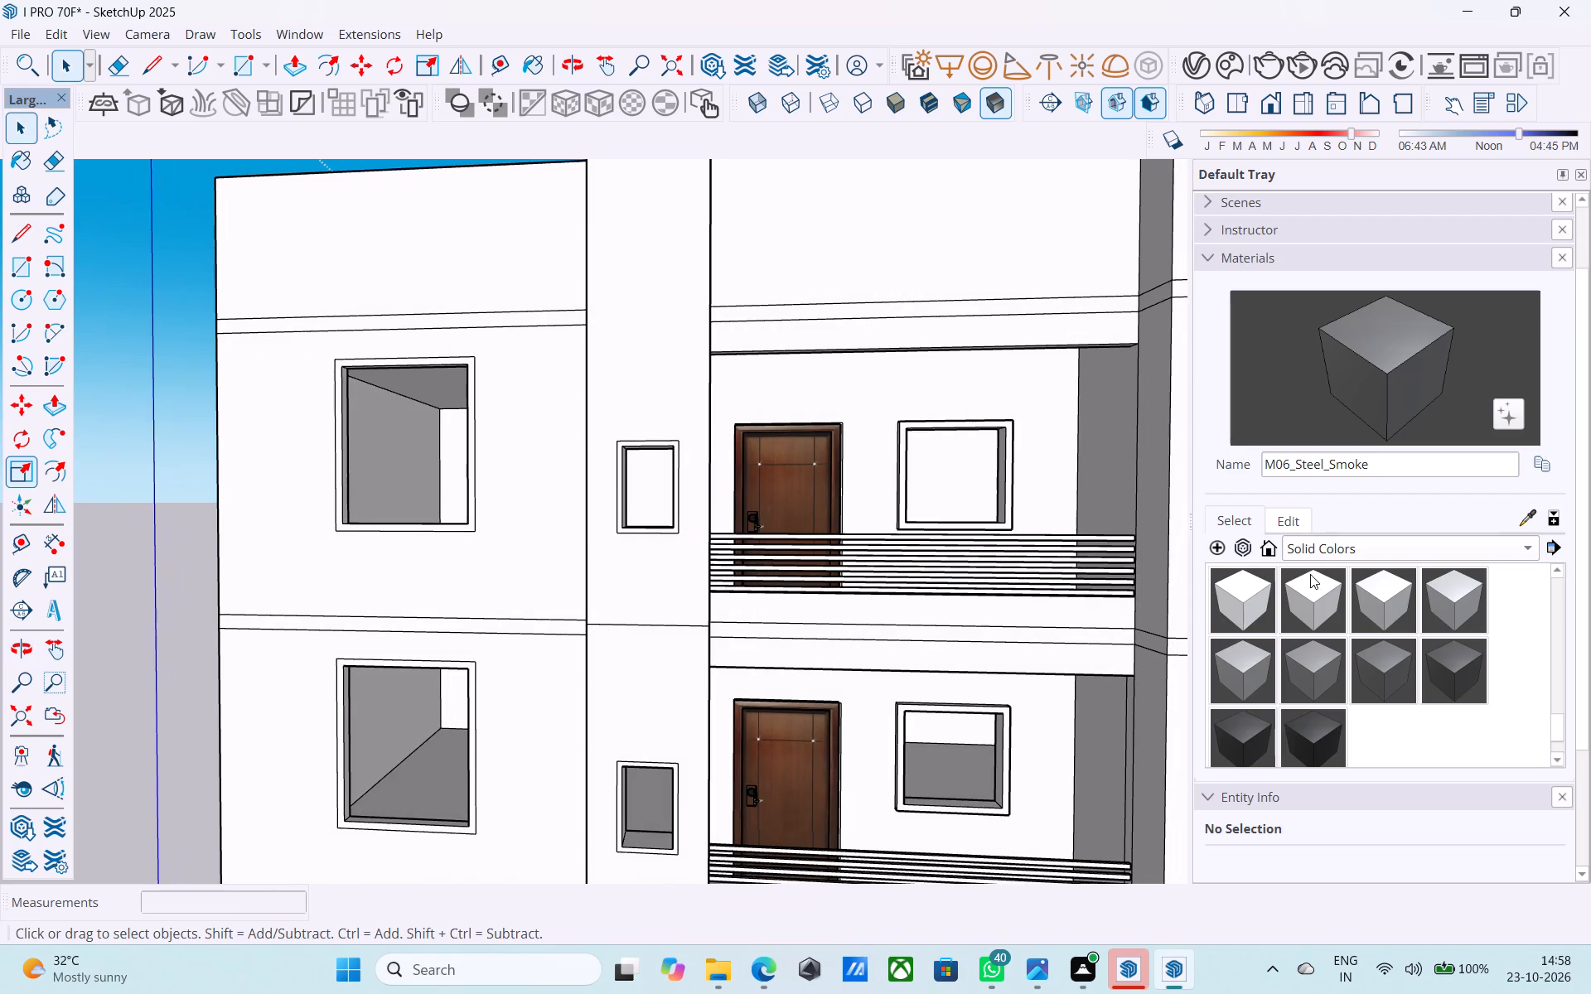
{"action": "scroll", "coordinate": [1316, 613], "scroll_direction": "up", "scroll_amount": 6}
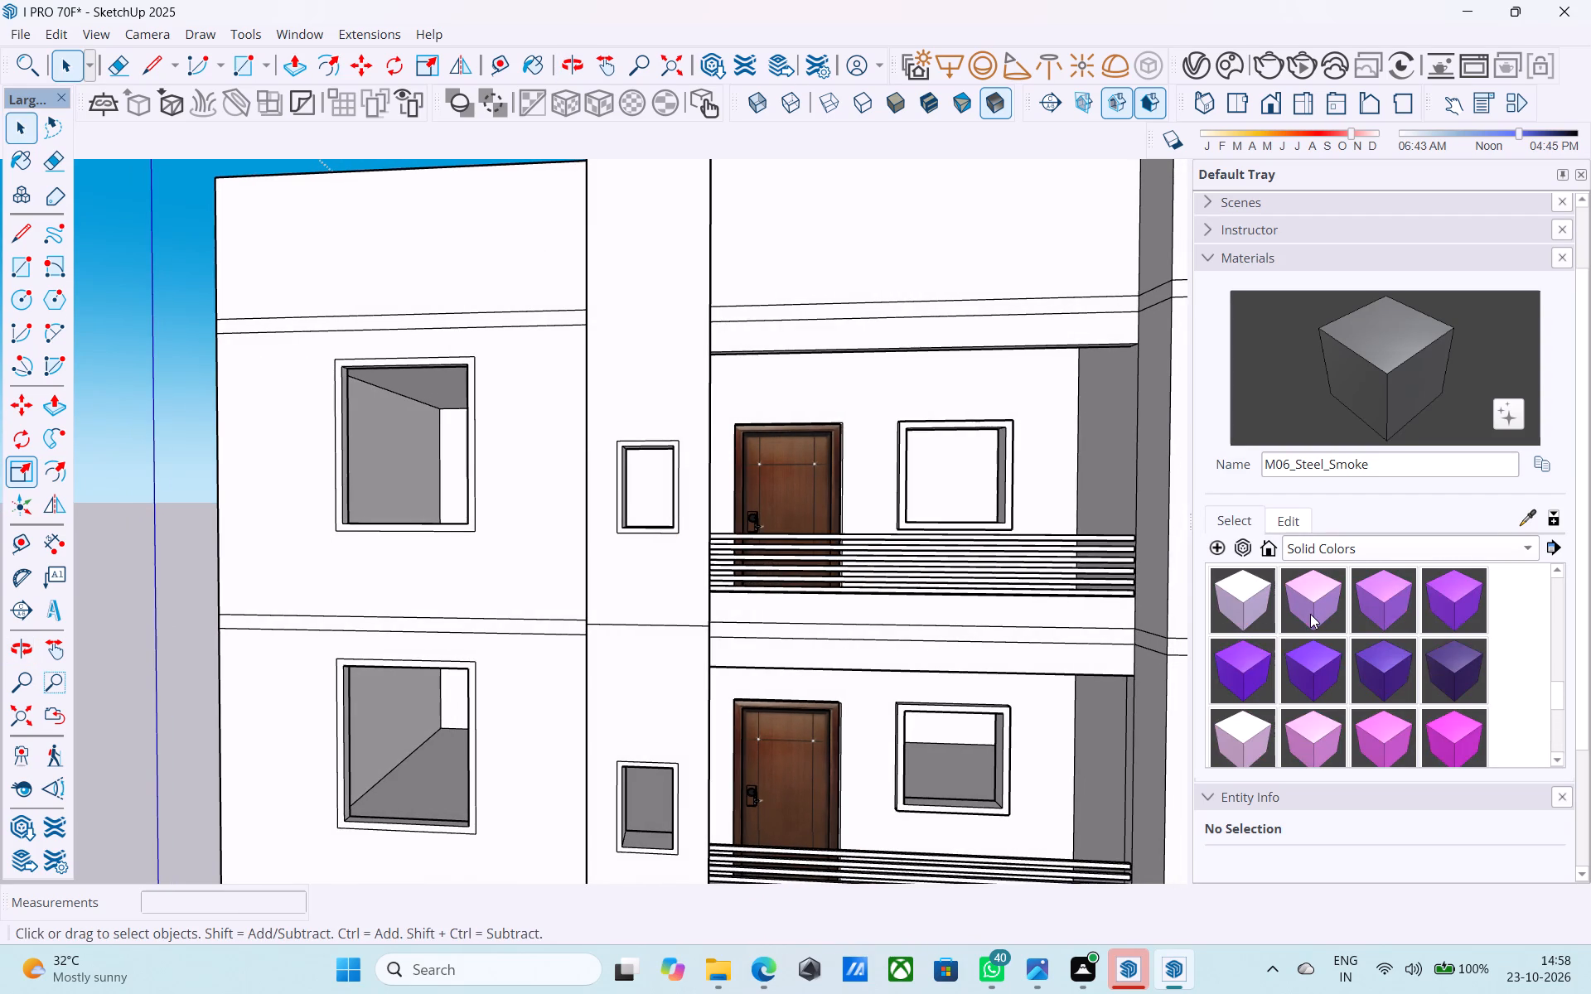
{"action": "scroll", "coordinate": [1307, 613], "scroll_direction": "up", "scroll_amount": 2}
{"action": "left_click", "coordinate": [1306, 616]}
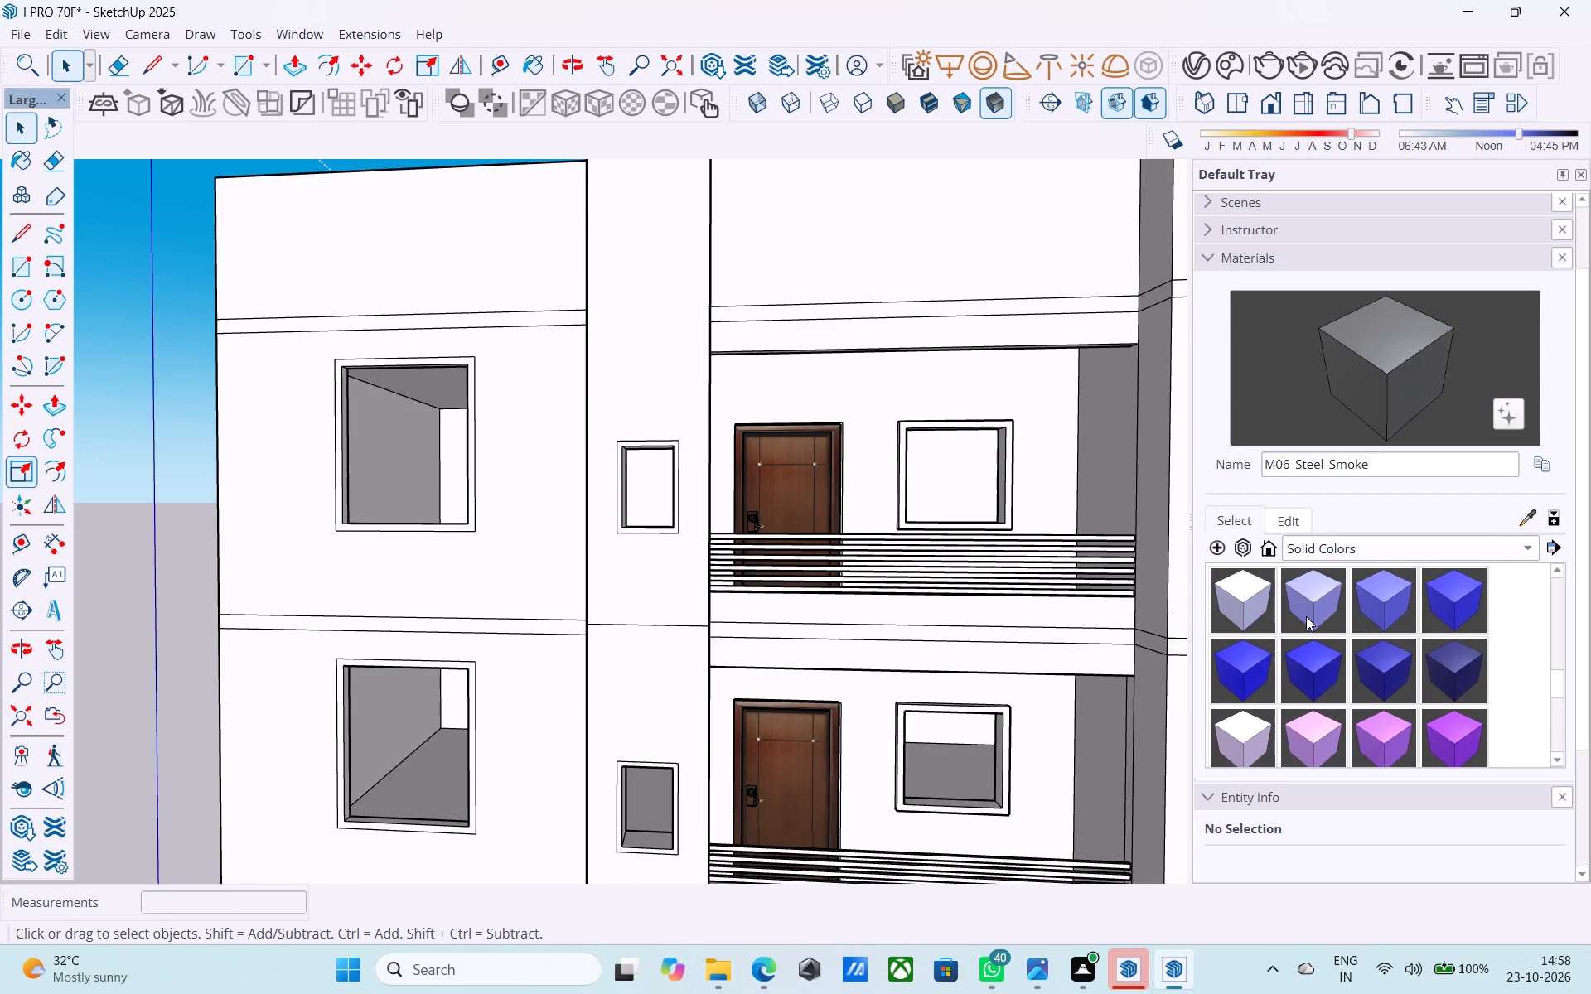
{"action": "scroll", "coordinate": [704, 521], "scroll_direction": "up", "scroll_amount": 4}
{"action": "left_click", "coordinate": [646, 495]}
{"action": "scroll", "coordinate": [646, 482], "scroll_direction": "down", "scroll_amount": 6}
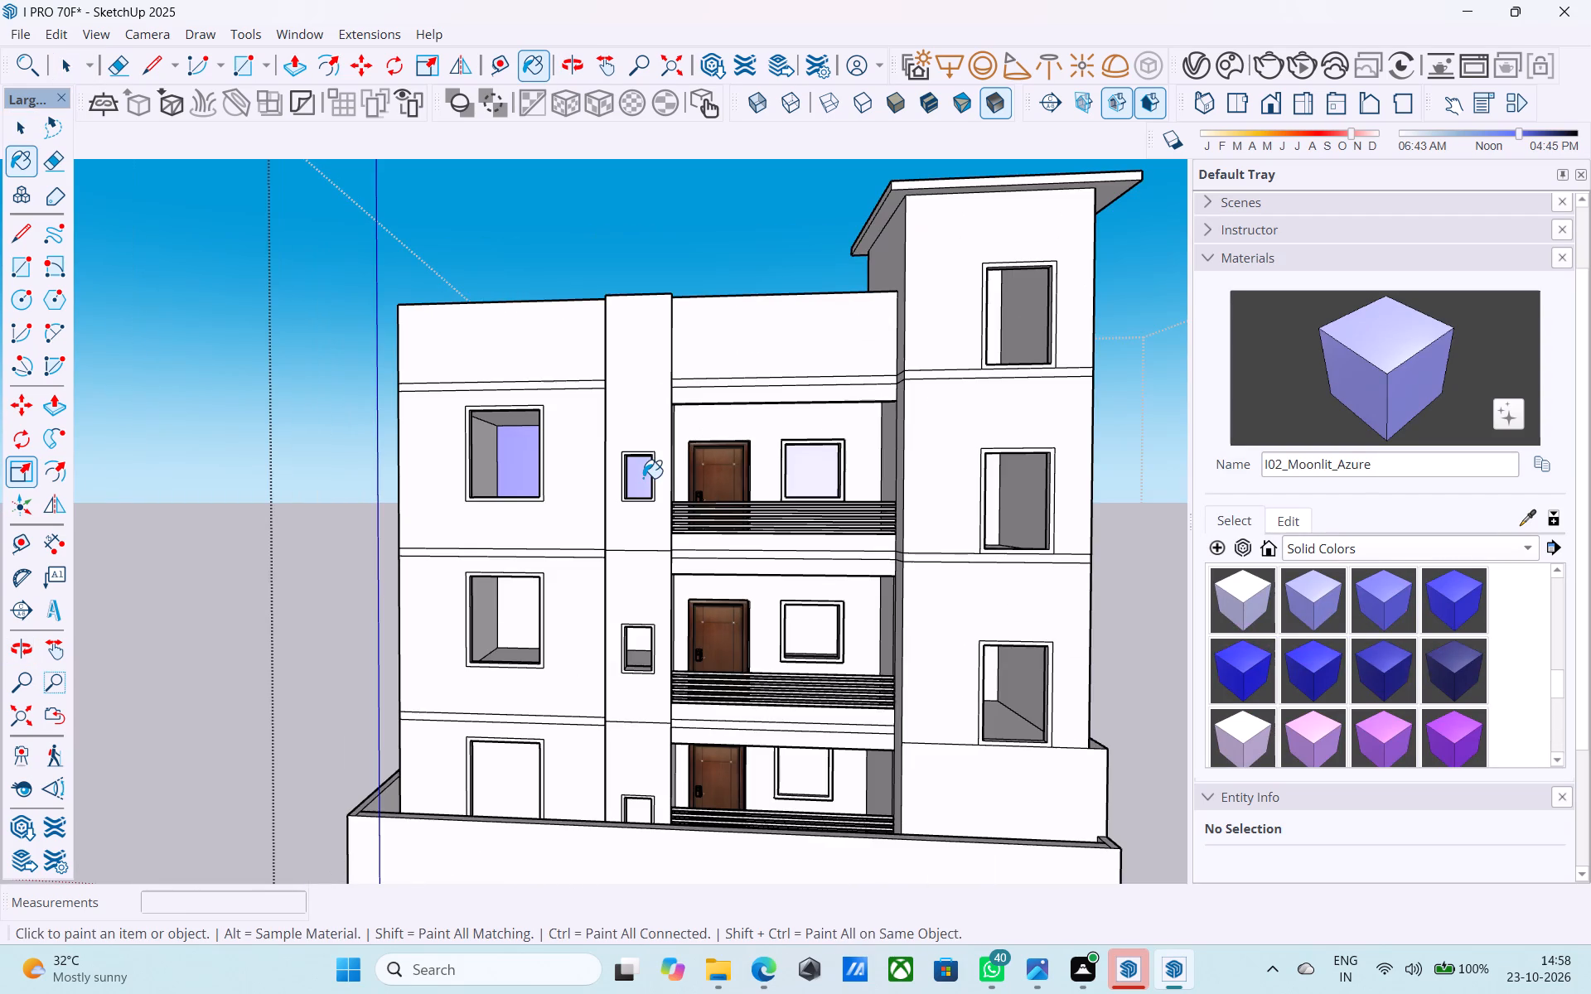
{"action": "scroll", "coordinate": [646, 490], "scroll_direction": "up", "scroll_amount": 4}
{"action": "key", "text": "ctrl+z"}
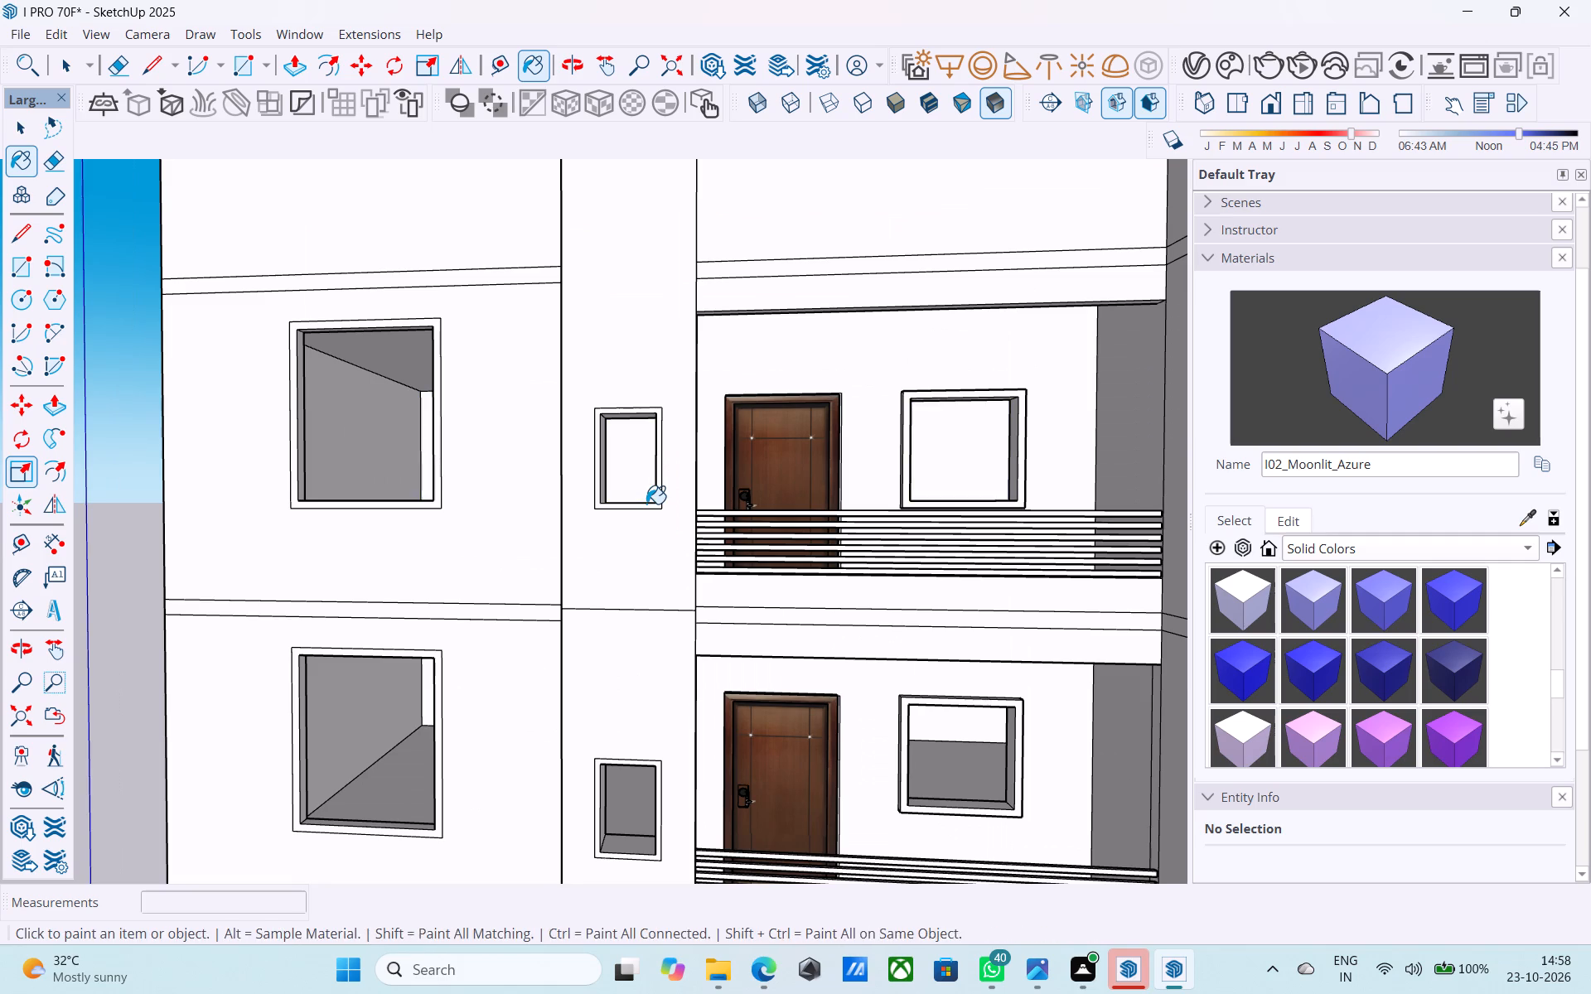
Draw a rectangle closing the inner back edge of the small top-floor window opening on the side elevation.
{"action": "middle_click_drag", "start_coordinate": [646, 504], "coordinate": [642, 543]}
{"action": "scroll", "coordinate": [641, 436], "scroll_direction": "down", "scroll_amount": 6}
{"action": "scroll", "coordinate": [684, 642], "scroll_direction": "up", "scroll_amount": 5}
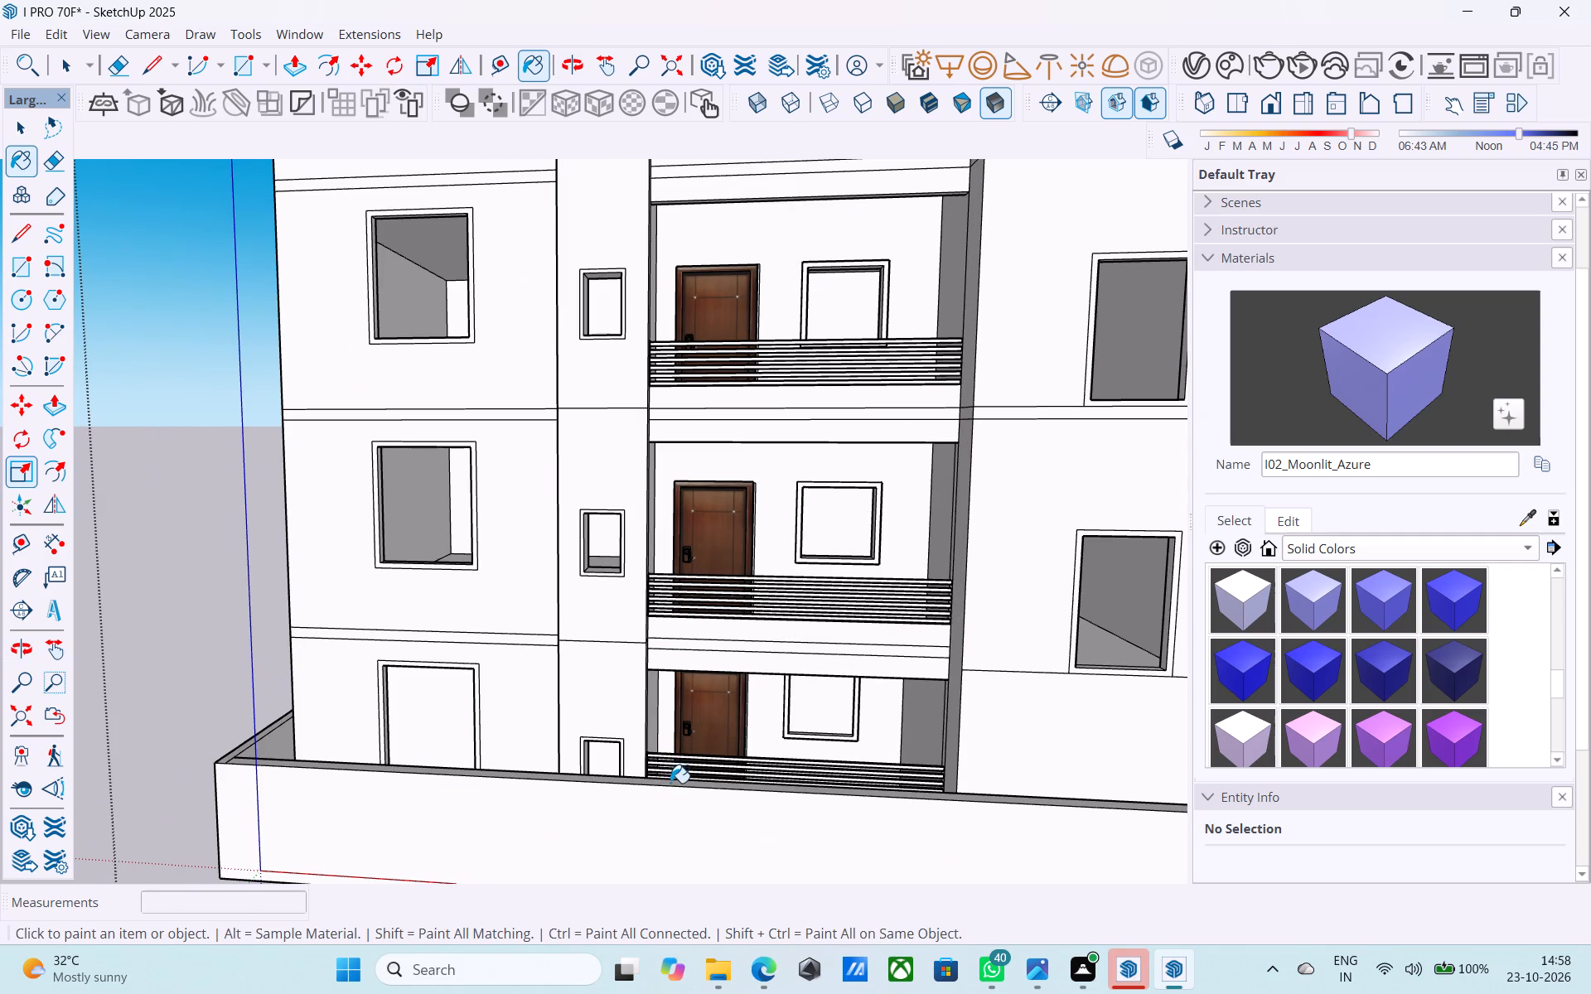
{"action": "scroll", "coordinate": [670, 783], "scroll_direction": "down", "scroll_amount": 4}
{"action": "middle_click_drag", "start_coordinate": [629, 547], "coordinate": [650, 470]}
{"action": "scroll", "coordinate": [633, 412], "scroll_direction": "up", "scroll_amount": 5}
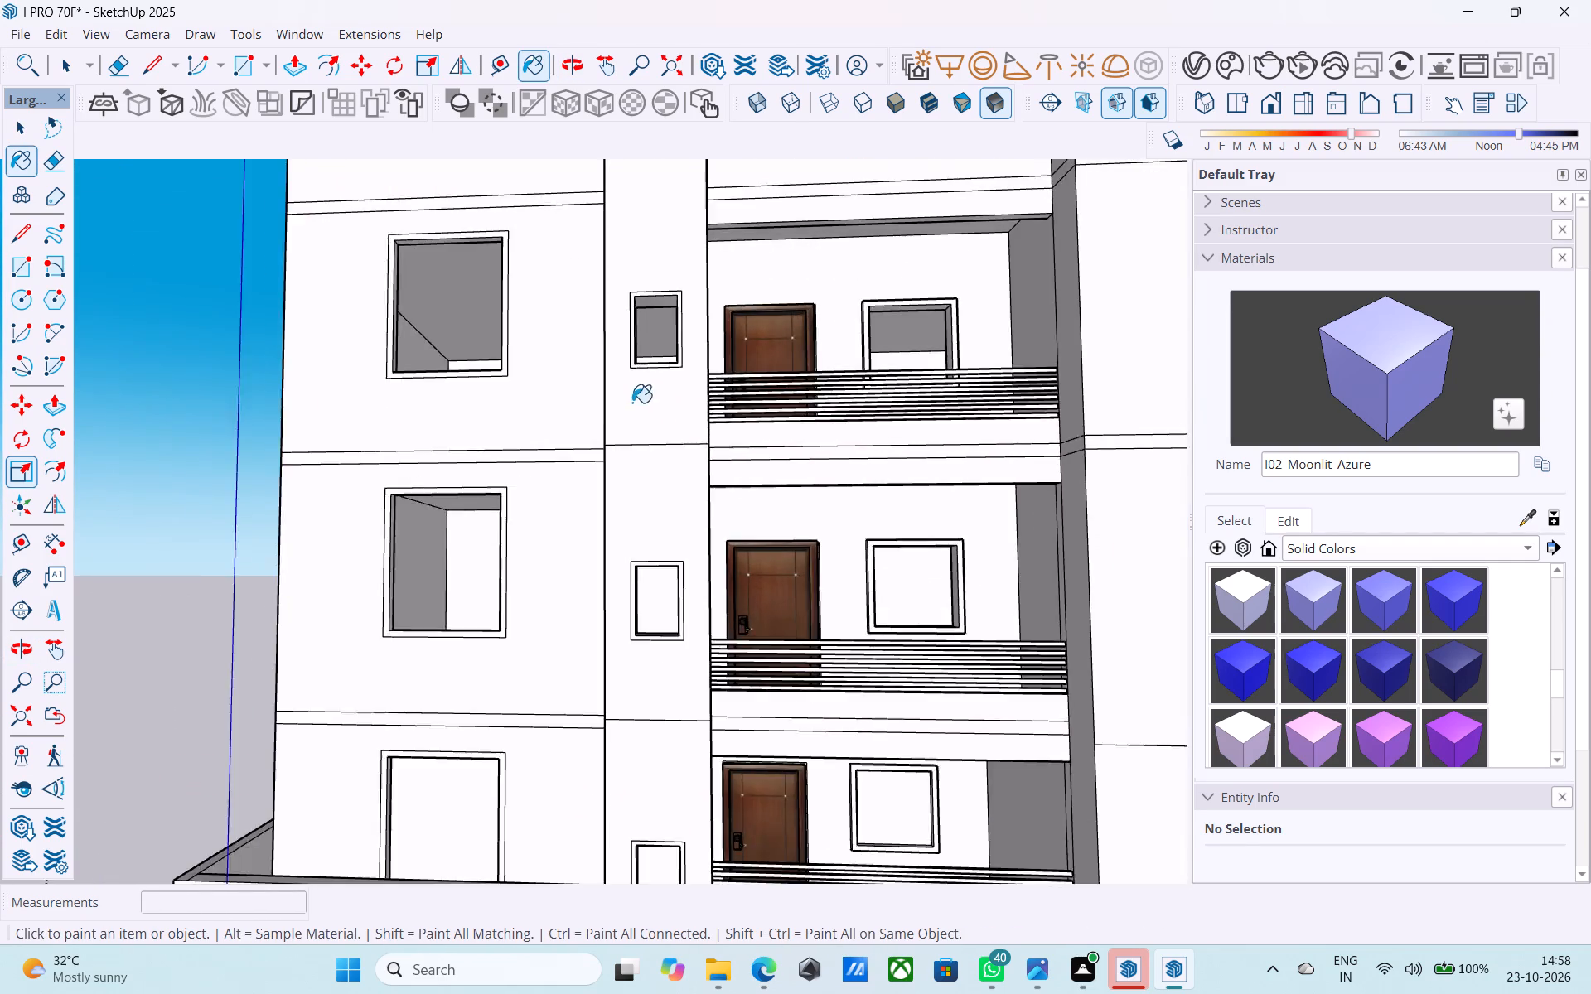
{"action": "scroll", "coordinate": [641, 396], "scroll_direction": "up", "scroll_amount": 4}
{"action": "middle_click_drag", "start_coordinate": [647, 392], "coordinate": [612, 475]}
{"action": "scroll", "coordinate": [563, 513], "scroll_direction": "down", "scroll_amount": 6}
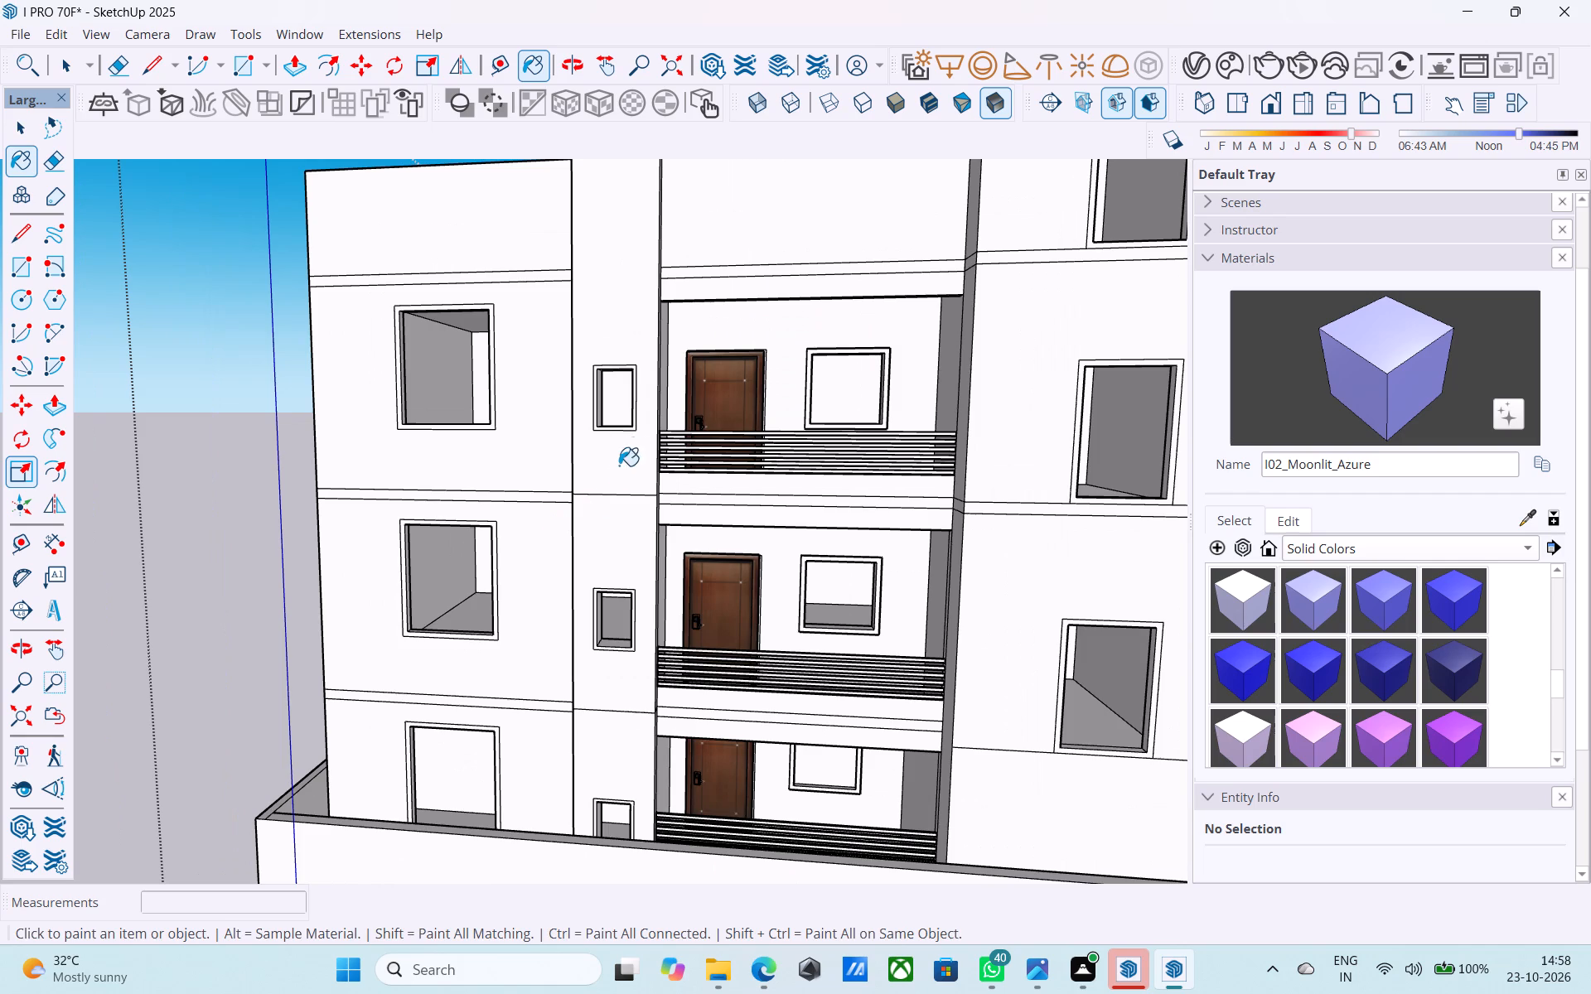
{"action": "middle_click_drag", "start_coordinate": [626, 448], "coordinate": [573, 522]}
{"action": "scroll", "coordinate": [580, 509], "scroll_direction": "up", "scroll_amount": 4}
{"action": "middle_click_drag", "start_coordinate": [597, 479], "coordinate": [594, 478], "text": "shift"}
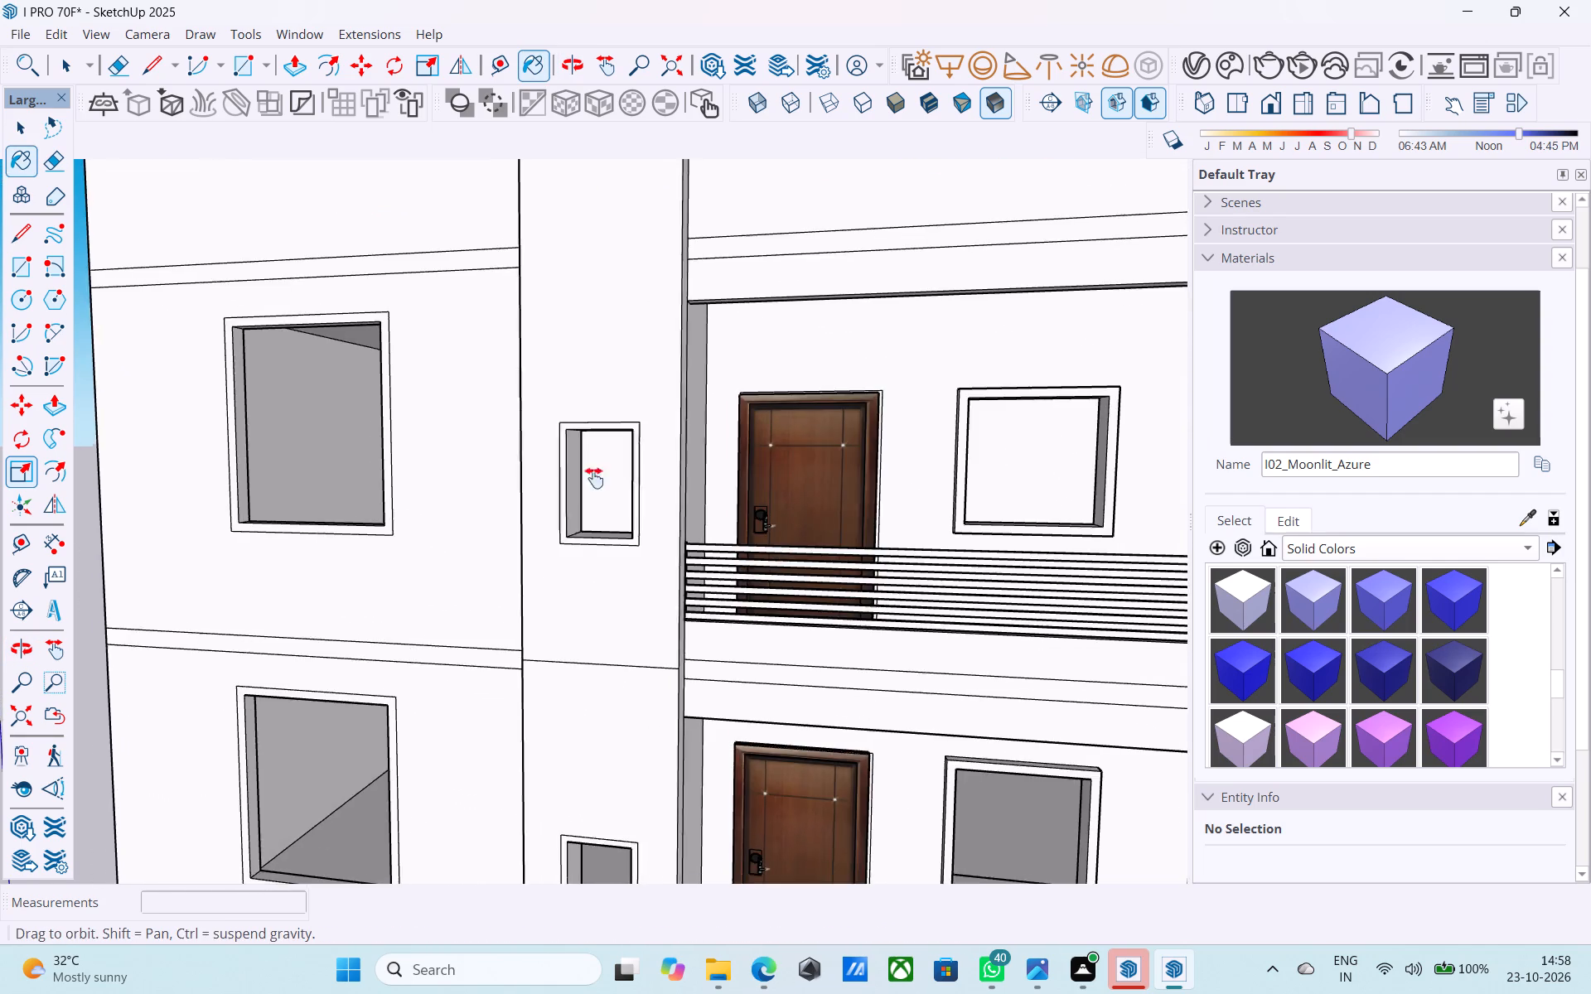
{"action": "middle_click_drag", "start_coordinate": [594, 478], "coordinate": [595, 446], "text": "shift"}
{"action": "key", "text": "r"}
{"action": "scroll", "coordinate": [596, 410], "scroll_direction": "up", "scroll_amount": 7}
{"action": "scroll", "coordinate": [663, 320], "scroll_direction": "down", "scroll_amount": 2}
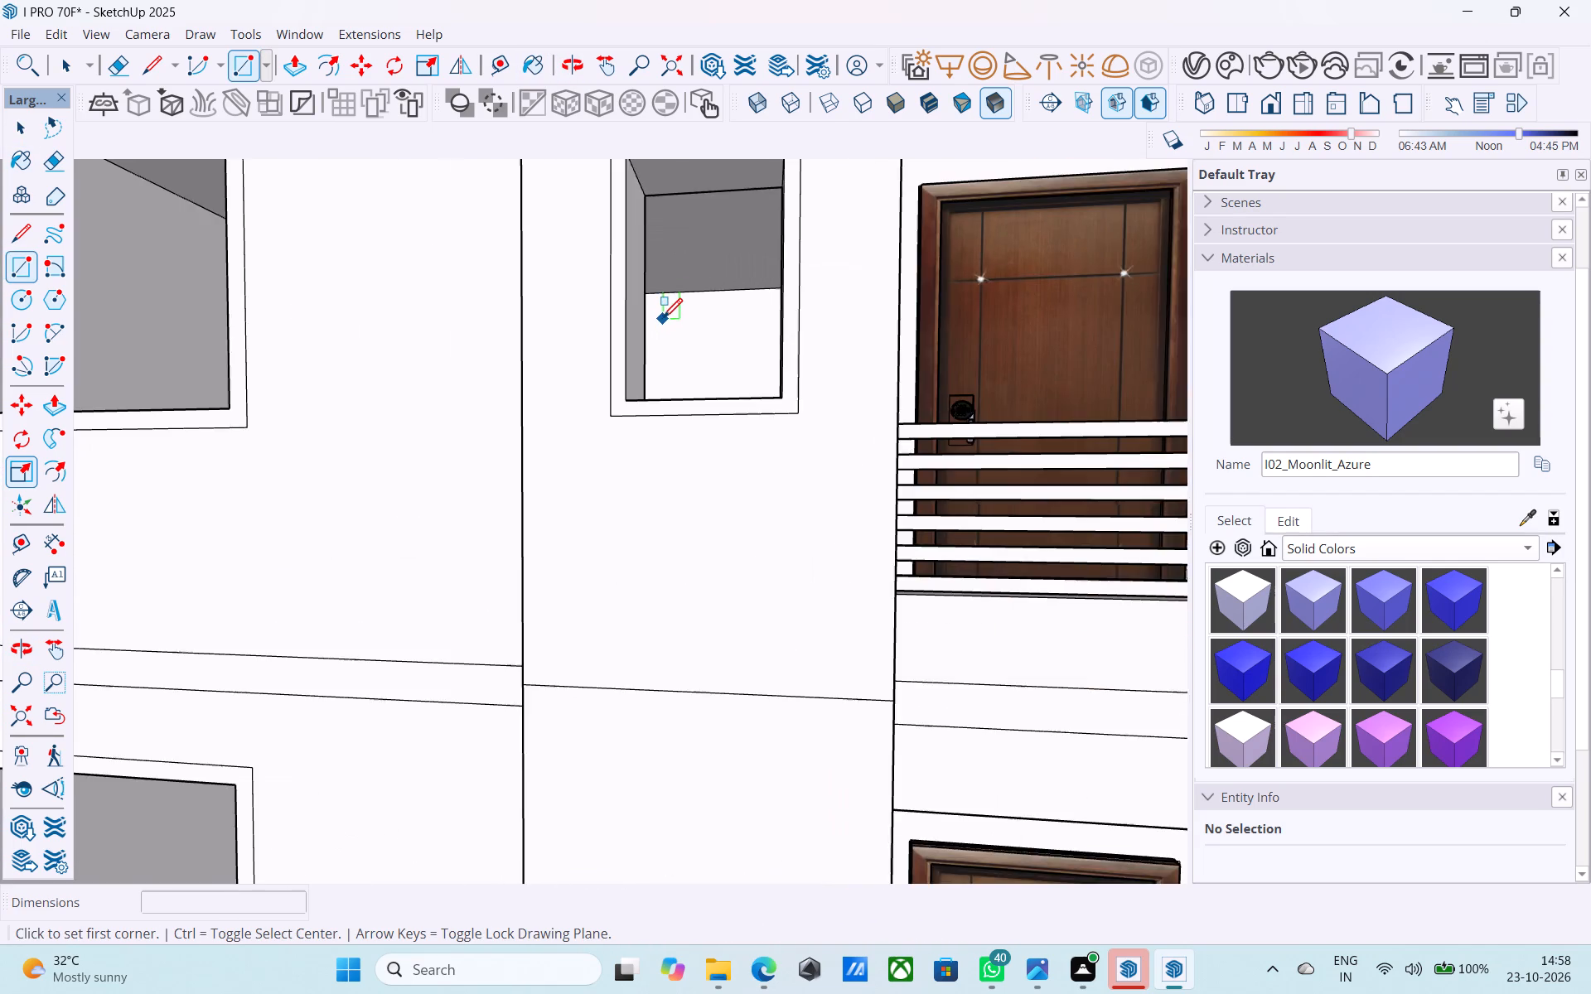
{"action": "middle_click_drag", "start_coordinate": [663, 320], "coordinate": [639, 373], "text": "shift"}
{"action": "left_click", "coordinate": [568, 373]}
{"action": "middle_click_drag", "start_coordinate": [694, 597], "coordinate": [647, 533]}
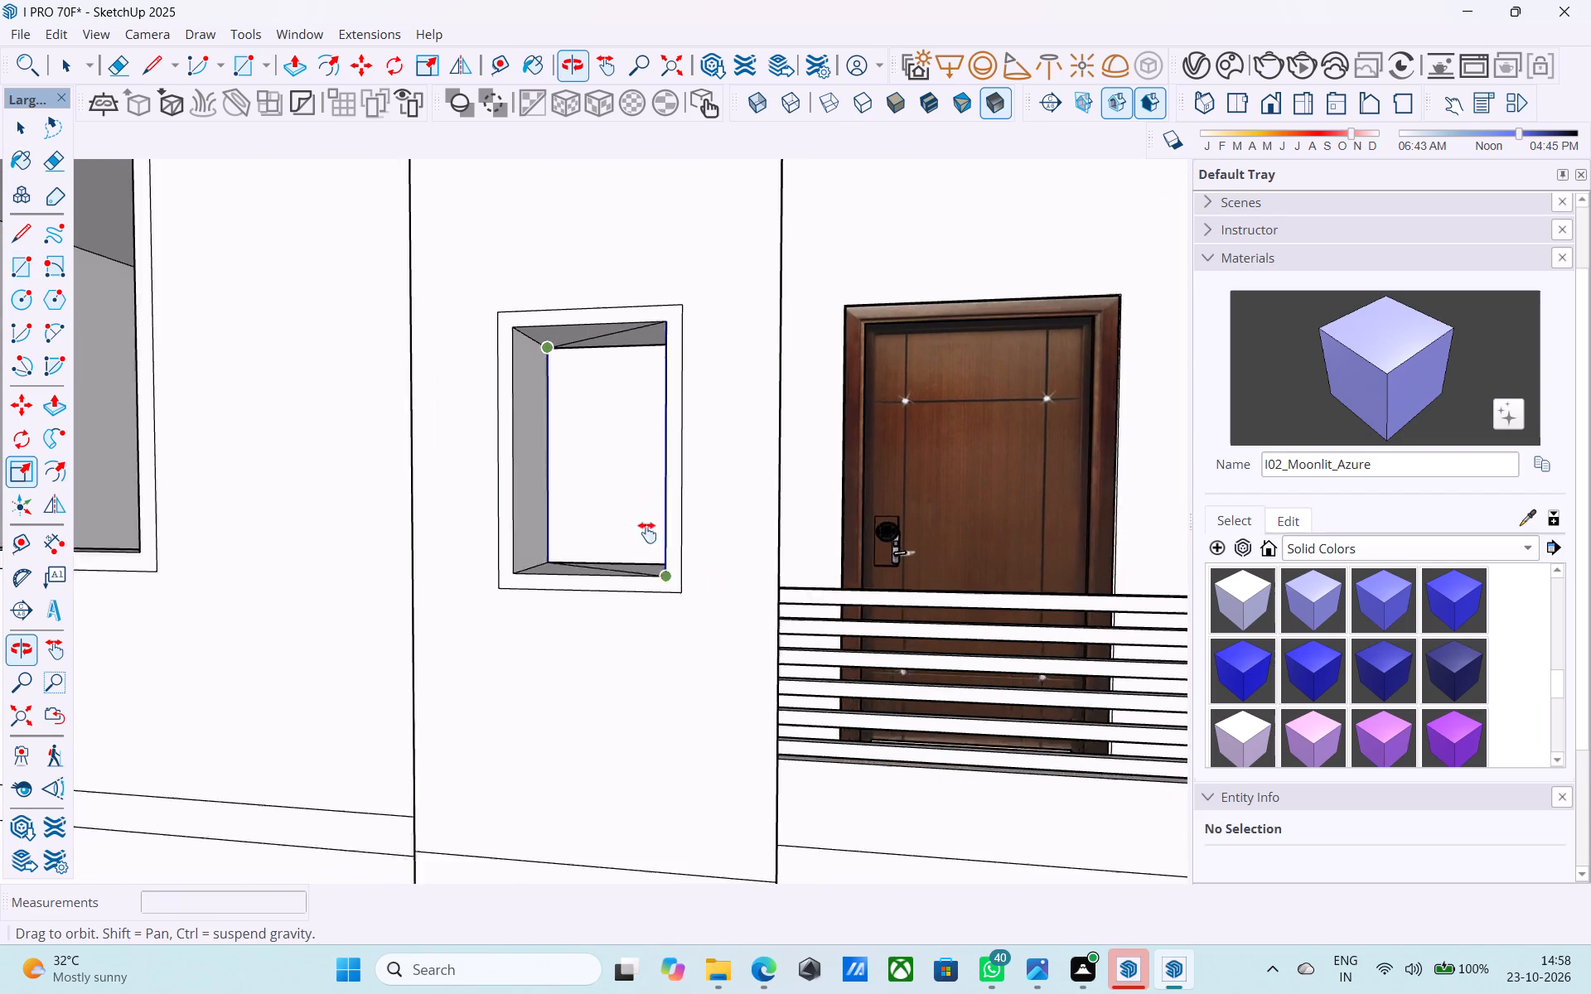
{"action": "middle_click_drag", "start_coordinate": [647, 533], "coordinate": [873, 619]}
{"action": "left_click", "coordinate": [591, 482]}
{"action": "scroll", "coordinate": [597, 478], "scroll_direction": "down", "scroll_amount": 4}
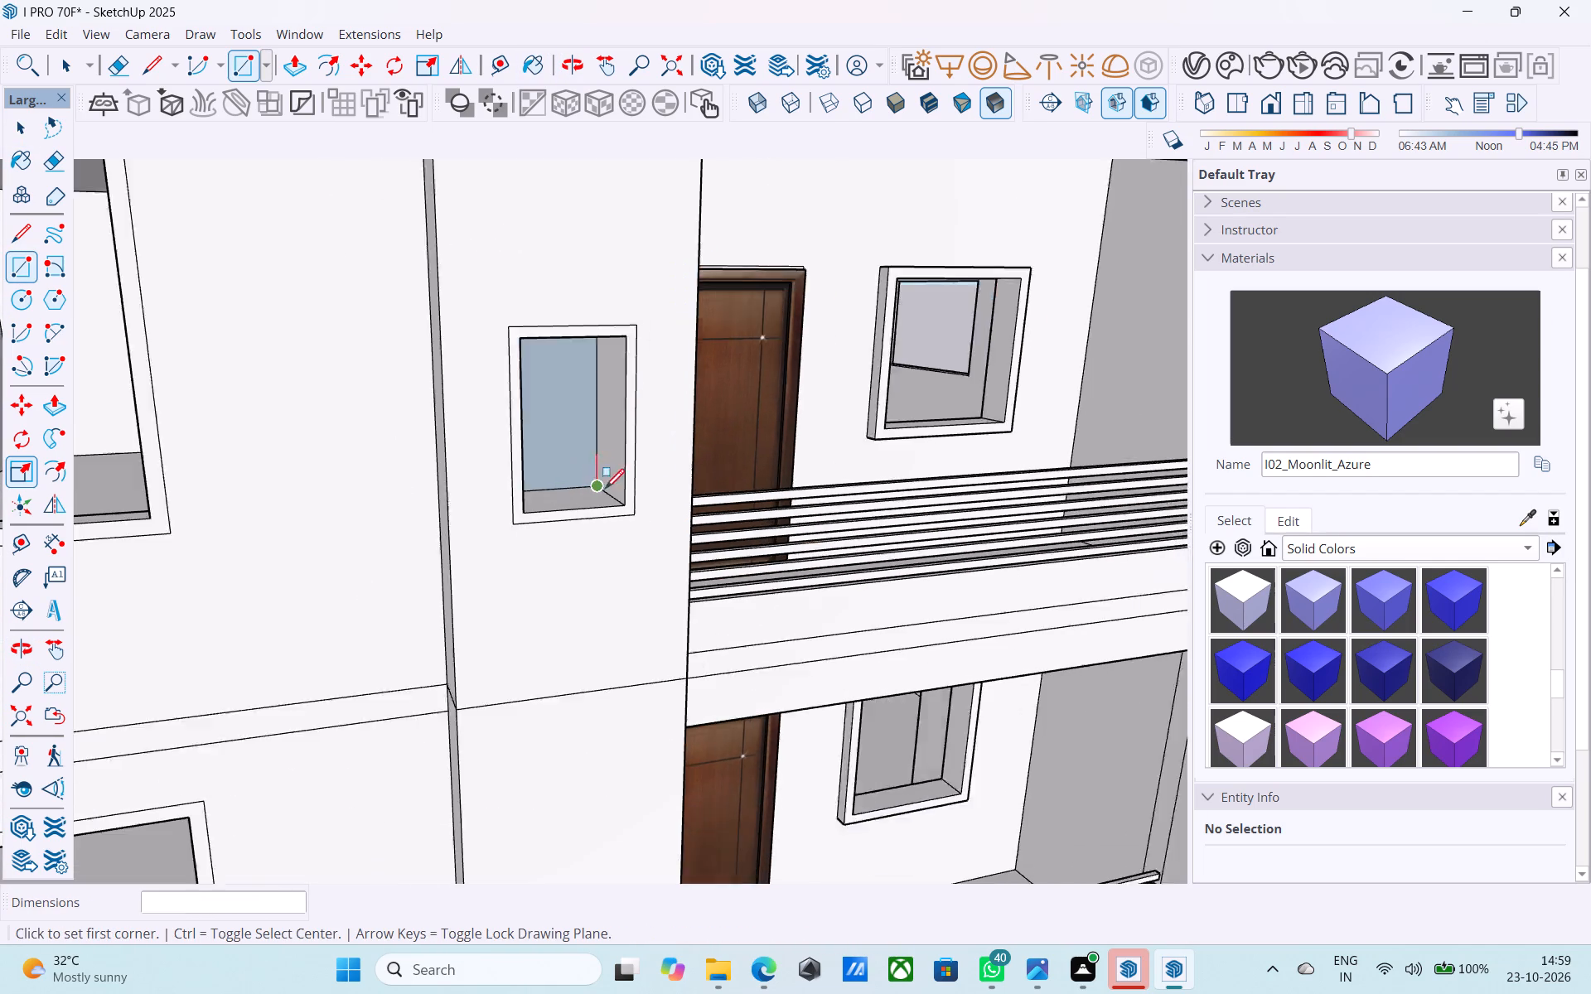
Draw a rectangle closing the inner back edge of the small middle-floor window opening directly below.
{"action": "scroll", "coordinate": [605, 490], "scroll_direction": "down", "scroll_amount": 1}
{"action": "middle_click_drag", "start_coordinate": [641, 550], "coordinate": [609, 271]}
{"action": "middle_click_drag", "start_coordinate": [633, 590], "coordinate": [559, 287], "text": "shift"}
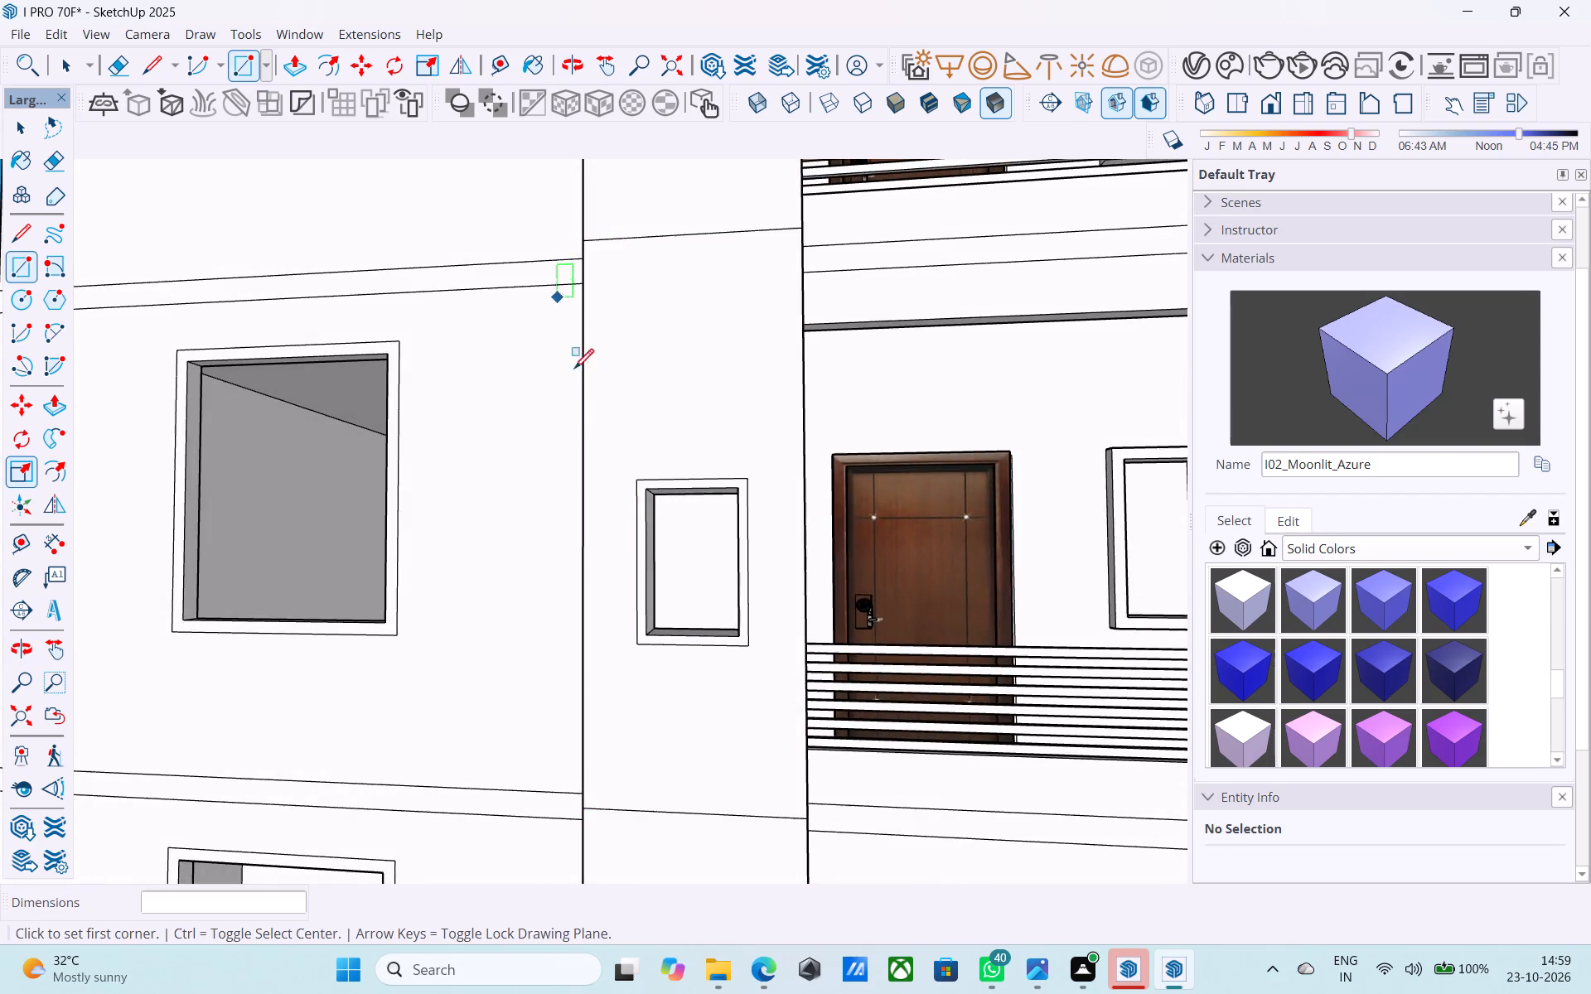
{"action": "scroll", "coordinate": [650, 521], "scroll_direction": "up", "scroll_amount": 7}
{"action": "left_click", "coordinate": [665, 470]}
{"action": "middle_click_drag", "start_coordinate": [885, 695], "coordinate": [830, 618], "text": "shift"}
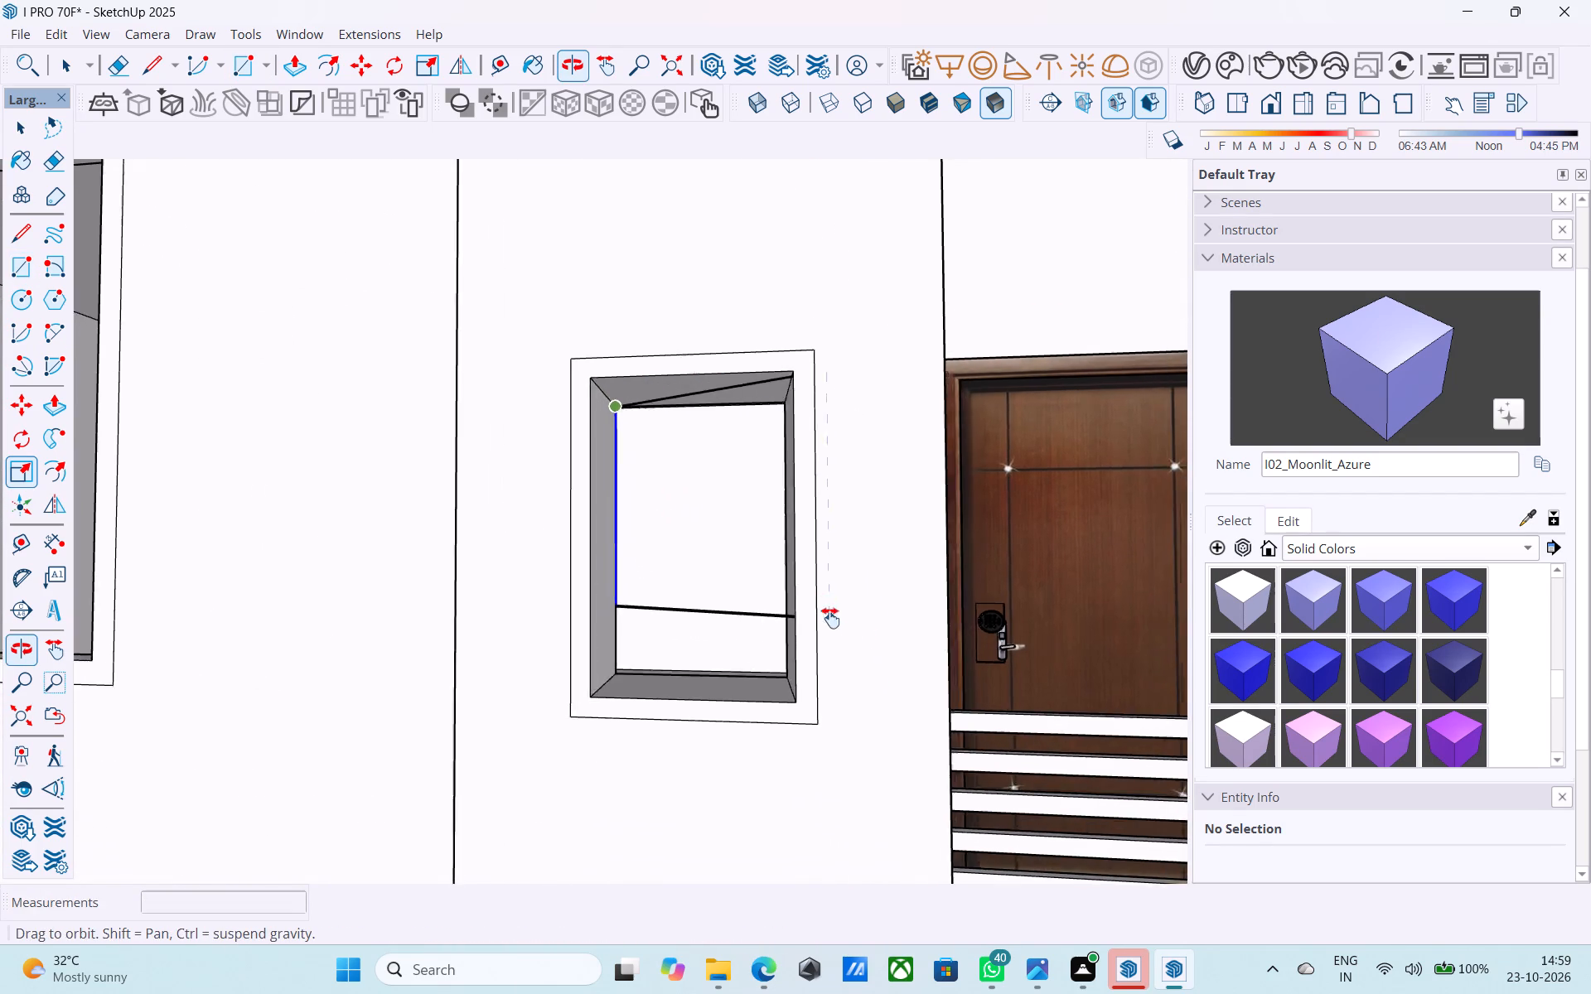
{"action": "middle_click_drag", "start_coordinate": [830, 618], "coordinate": [943, 684], "text": "shift"}
{"action": "left_click", "coordinate": [748, 651]}
Draw a rectangle closing the inner back edge of the small ground-floor window opening above the compound wall.
{"action": "scroll", "coordinate": [771, 551], "scroll_direction": "down", "scroll_amount": 6}
{"action": "middle_click_drag", "start_coordinate": [805, 709], "coordinate": [802, 714], "text": "shift"}
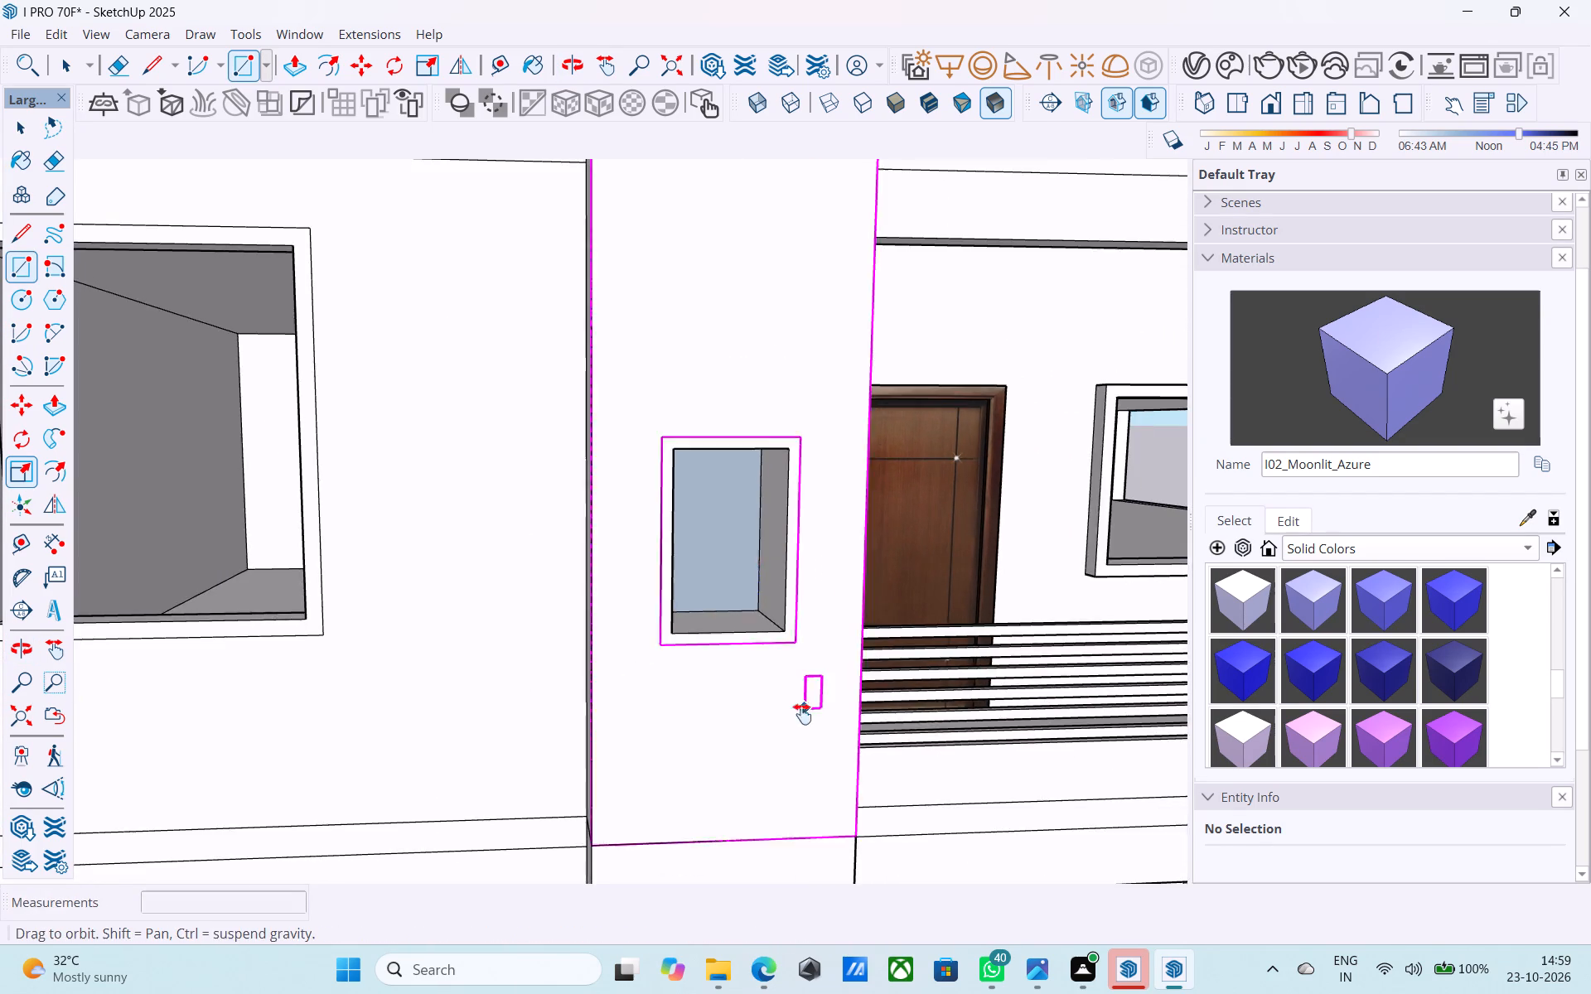
{"action": "middle_click_drag", "start_coordinate": [802, 714], "coordinate": [794, 353], "text": "shift"}
{"action": "middle_click_drag", "start_coordinate": [781, 700], "coordinate": [604, 524], "text": "shift"}
{"action": "scroll", "coordinate": [696, 597], "scroll_direction": "up", "scroll_amount": 5}
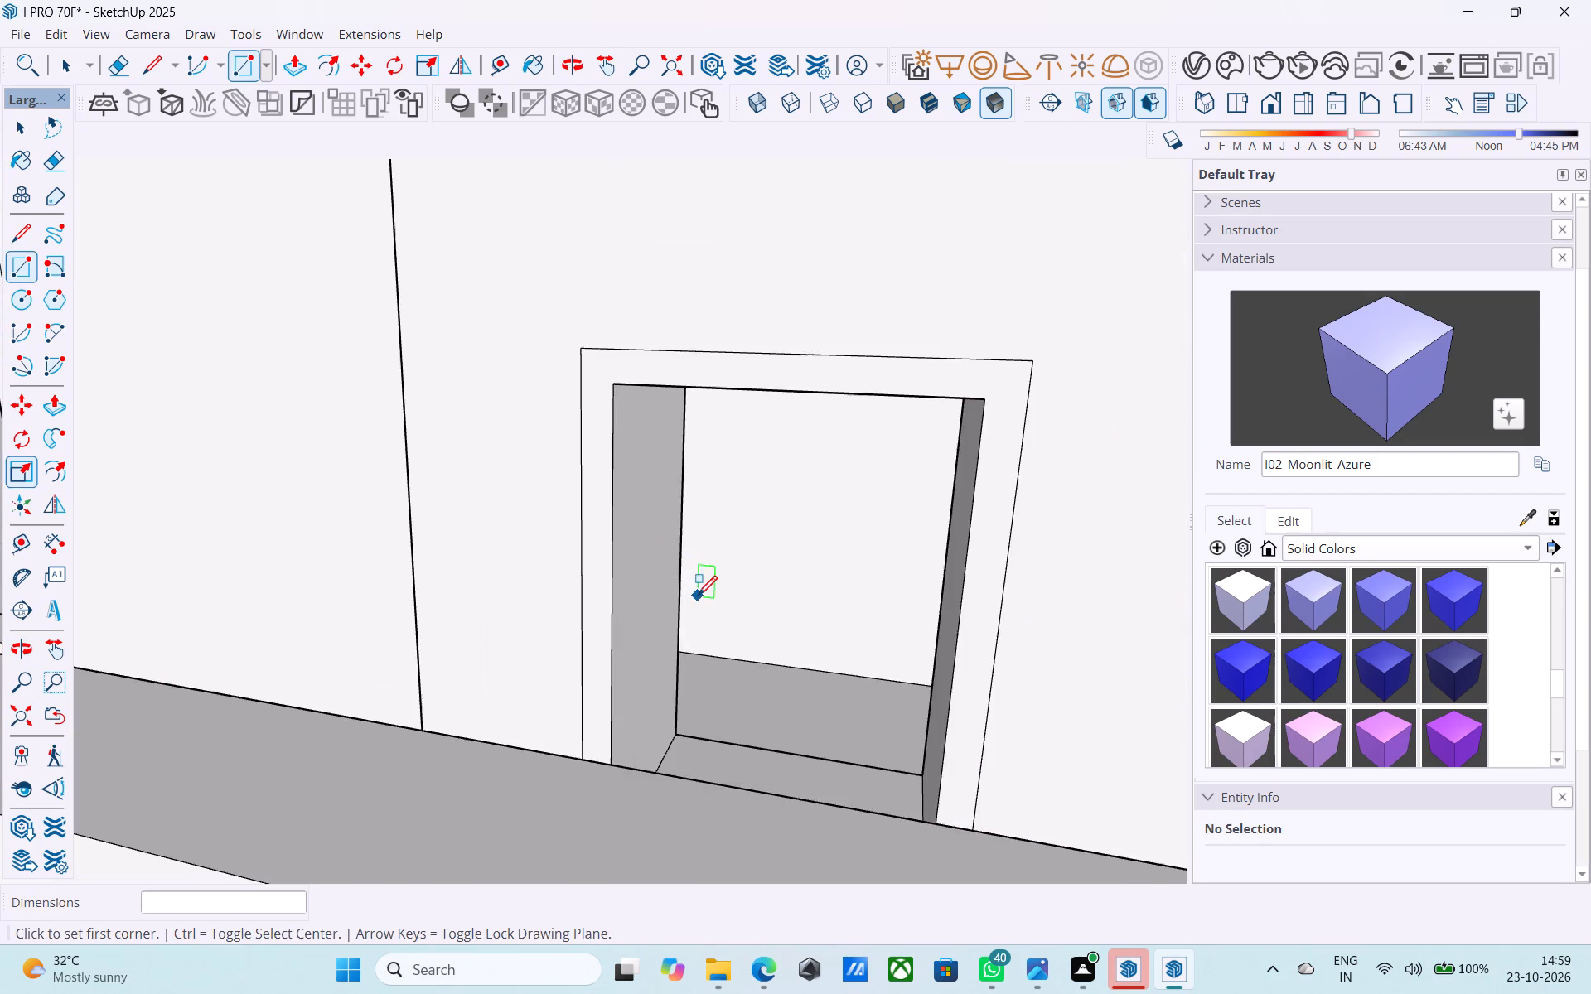
{"action": "middle_click_drag", "start_coordinate": [694, 599], "coordinate": [647, 567]}
{"action": "left_click", "coordinate": [548, 273]}
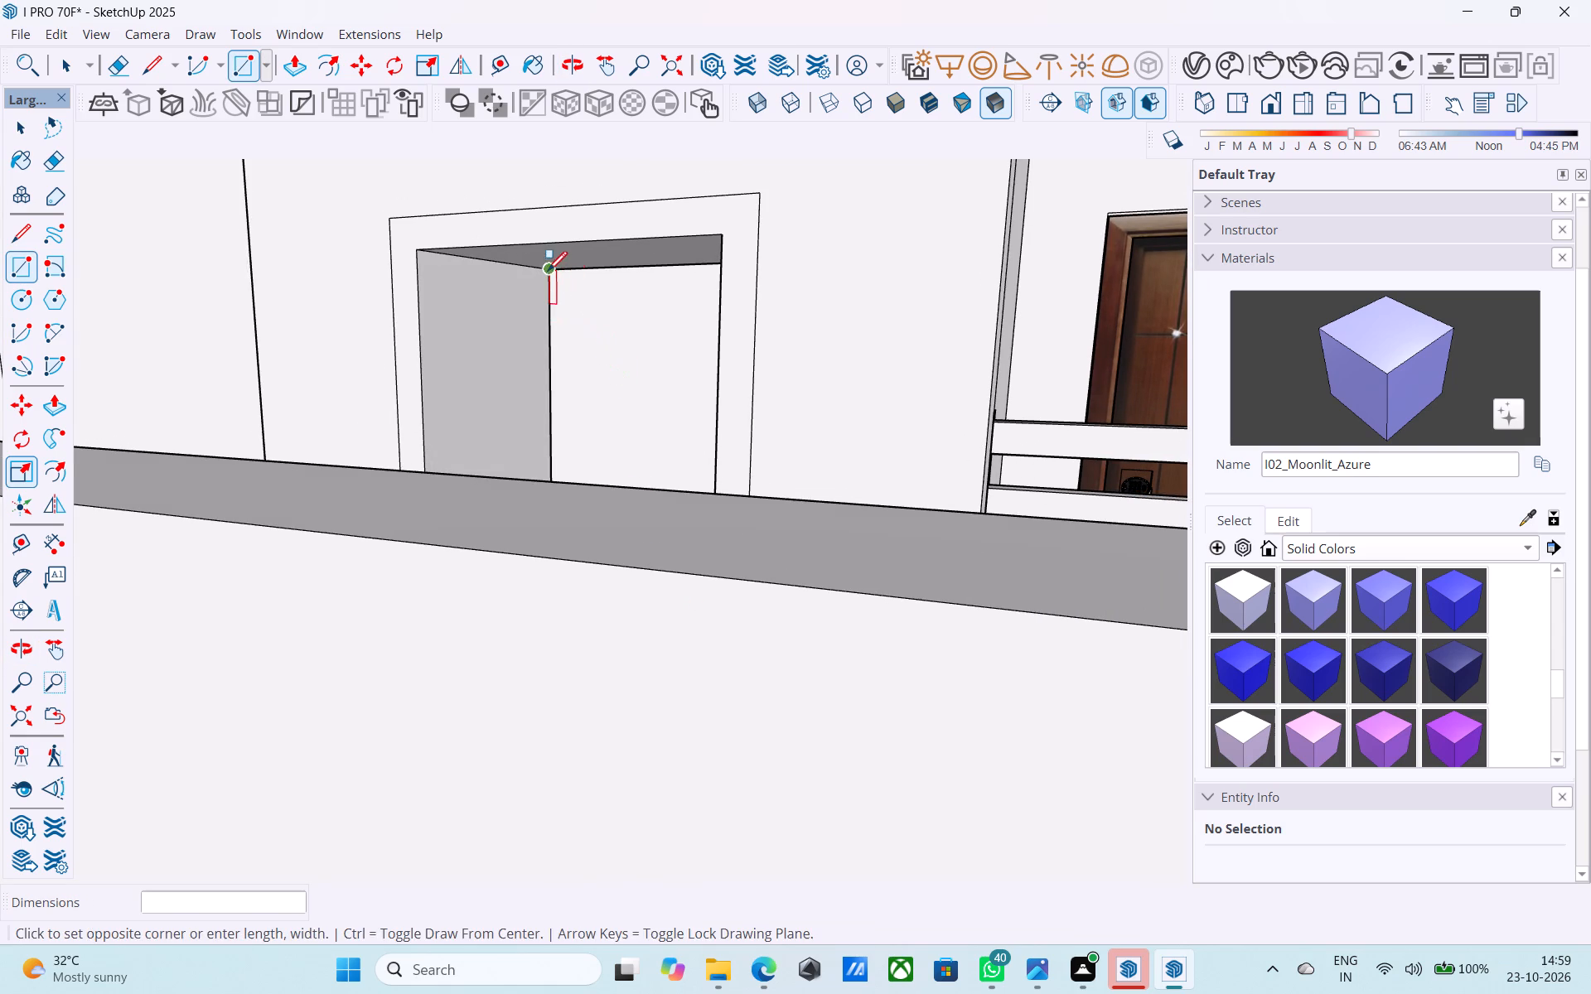
{"action": "scroll", "coordinate": [663, 413], "scroll_direction": "down", "scroll_amount": 3}
{"action": "middle_click_drag", "start_coordinate": [694, 455], "coordinate": [943, 676]}
{"action": "middle_click_drag", "start_coordinate": [612, 422], "coordinate": [838, 525], "text": "shift"}
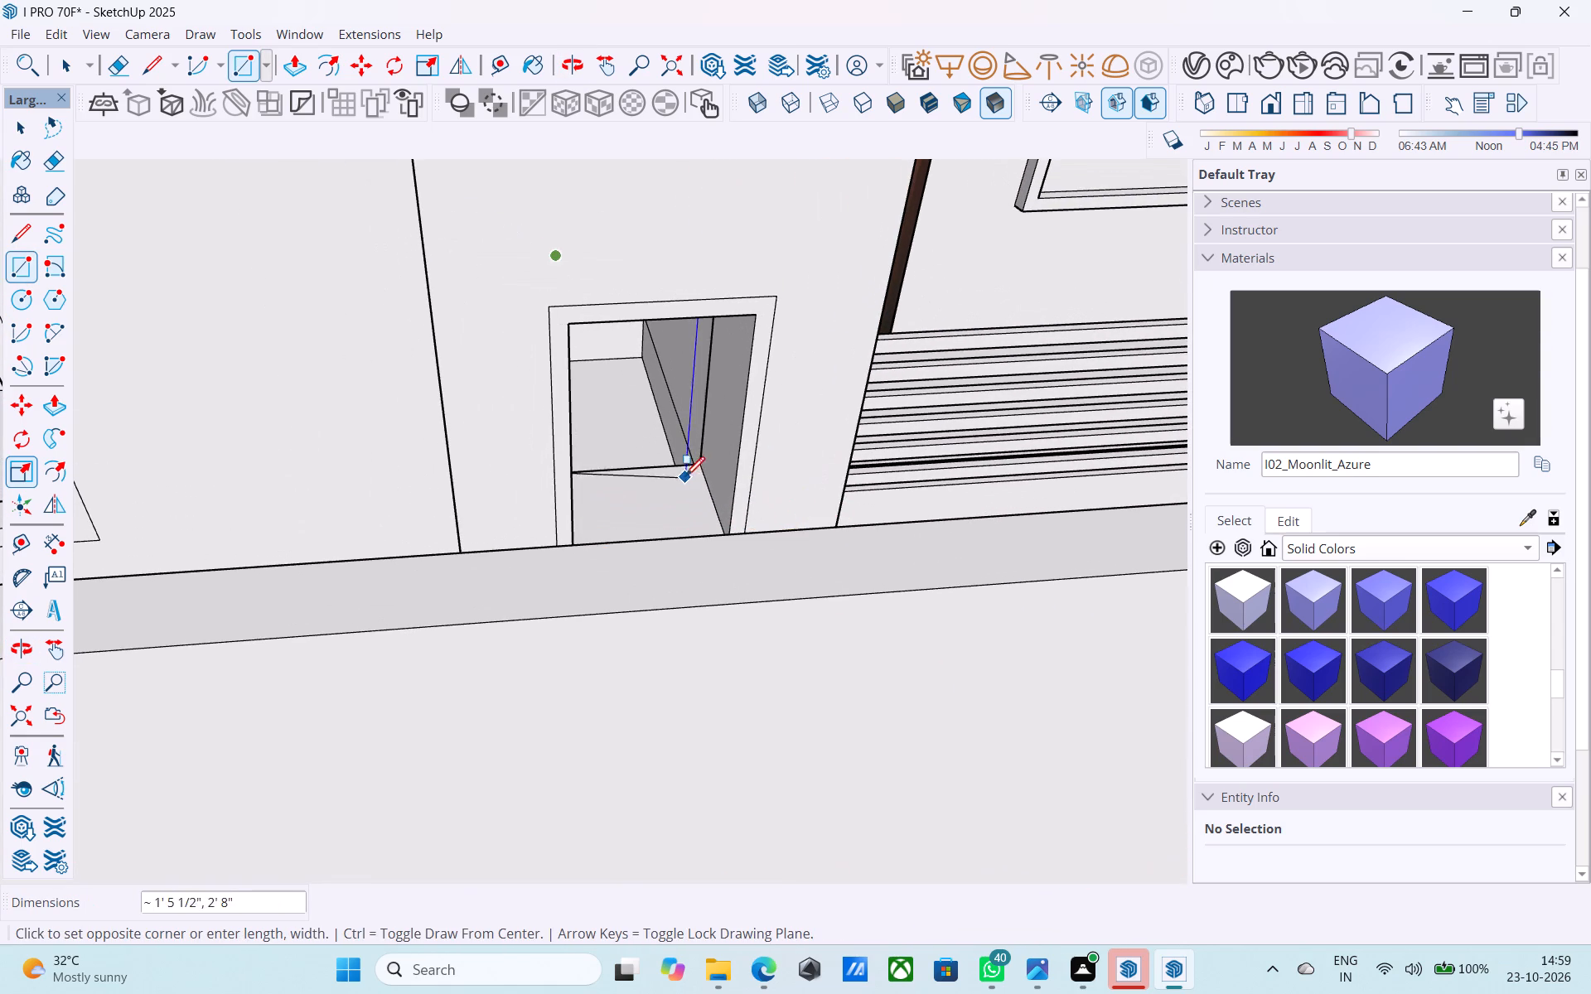
{"action": "left_click", "coordinate": [699, 464]}
Paint the back faces of the three small side windows with I02_Moonlit_Azure, from the ground floor up.
{"action": "left_click", "coordinate": [1399, 384]}
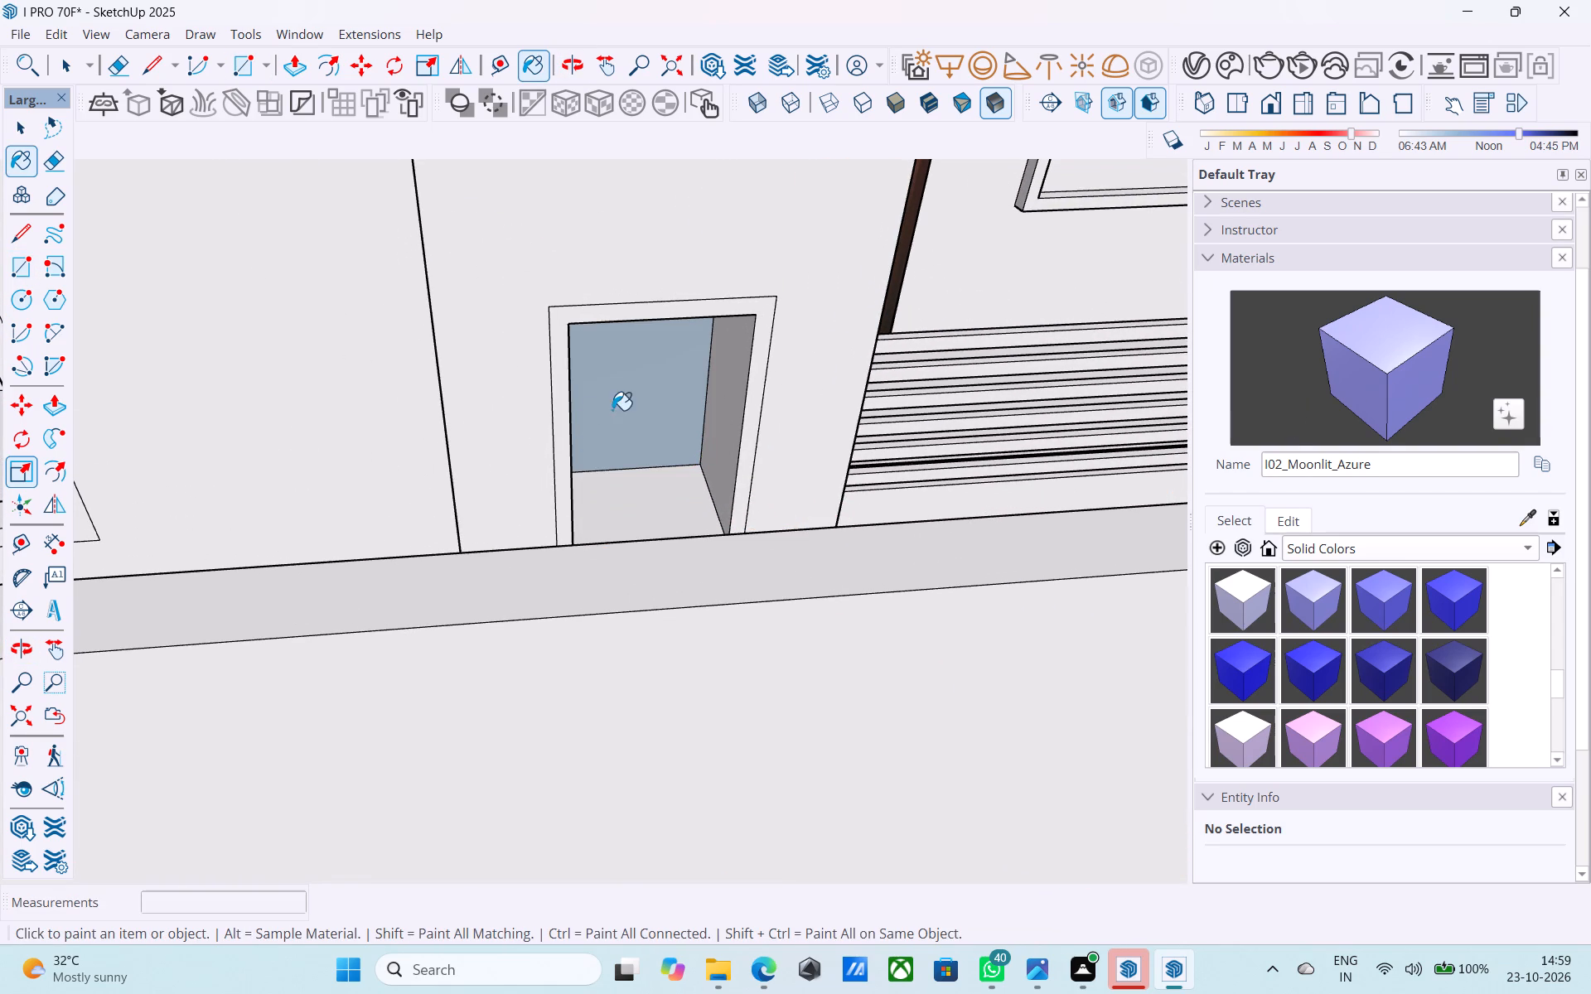
{"action": "left_click", "coordinate": [612, 410]}
{"action": "scroll", "coordinate": [635, 392], "scroll_direction": "down", "scroll_amount": 9}
{"action": "middle_click_drag", "start_coordinate": [637, 409], "coordinate": [694, 769]}
{"action": "left_click", "coordinate": [731, 427]}
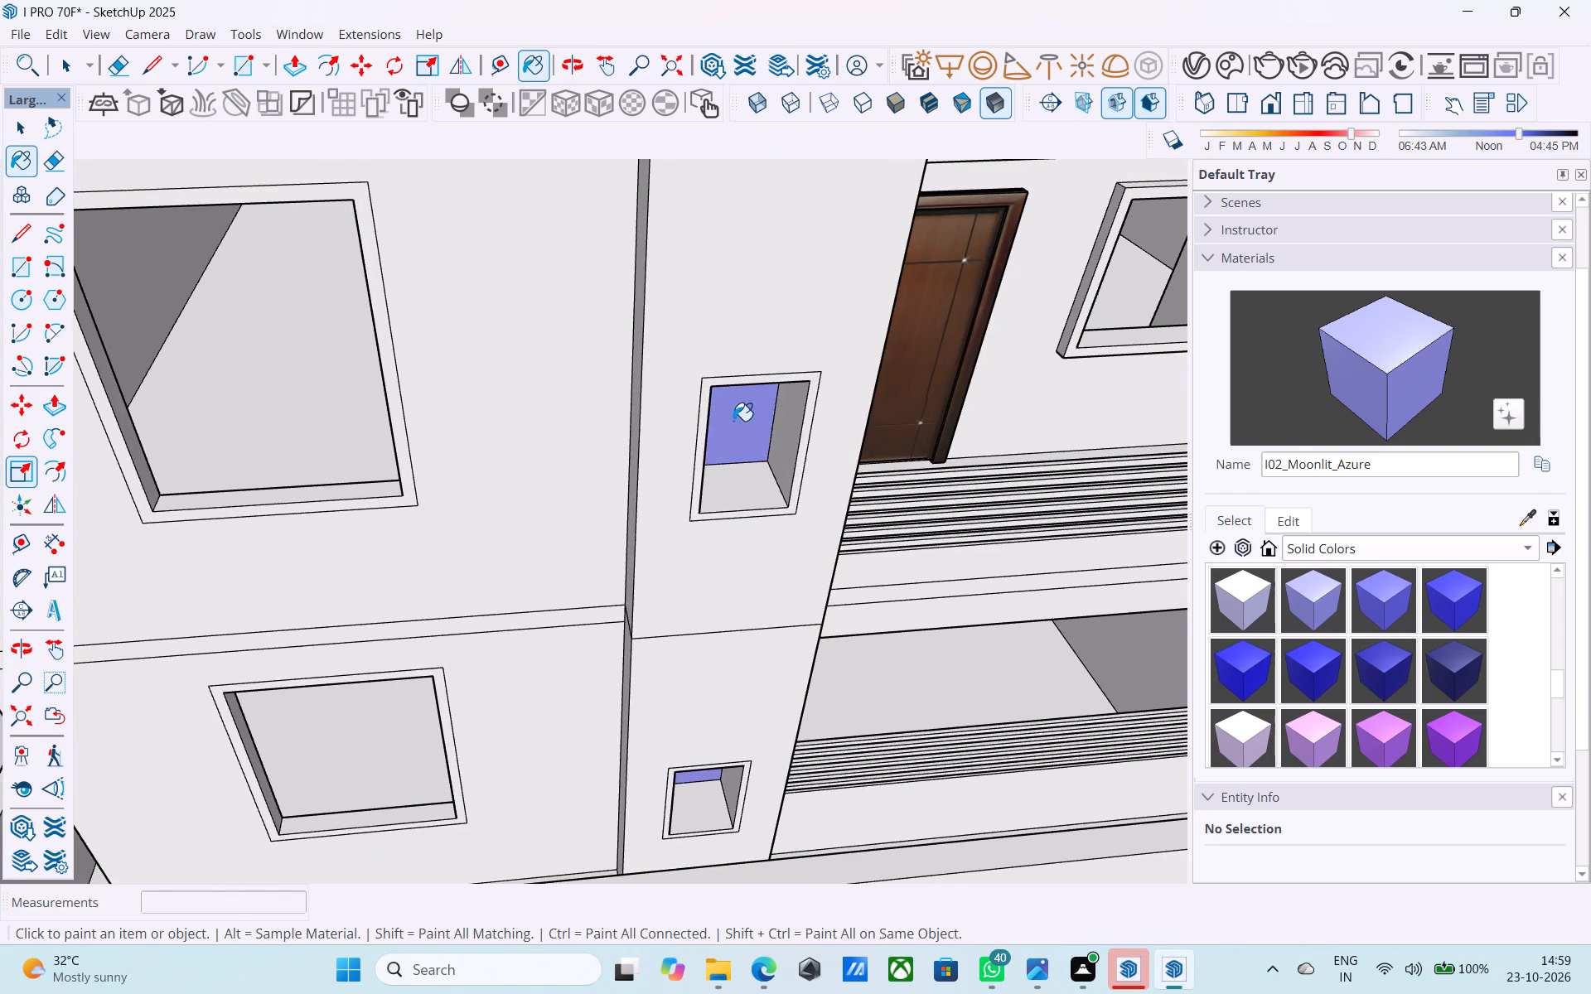
{"action": "scroll", "coordinate": [734, 420], "scroll_direction": "down", "scroll_amount": 4}
{"action": "middle_click_drag", "start_coordinate": [726, 467], "coordinate": [688, 681], "text": "shift"}
{"action": "left_click", "coordinate": [776, 355]}
Draw a 1' 8" by 2' 8" rectangle across the outer opening of the small top-floor side window.
{"action": "middle_click_drag", "start_coordinate": [803, 417], "coordinate": [698, 444], "text": "shift"}
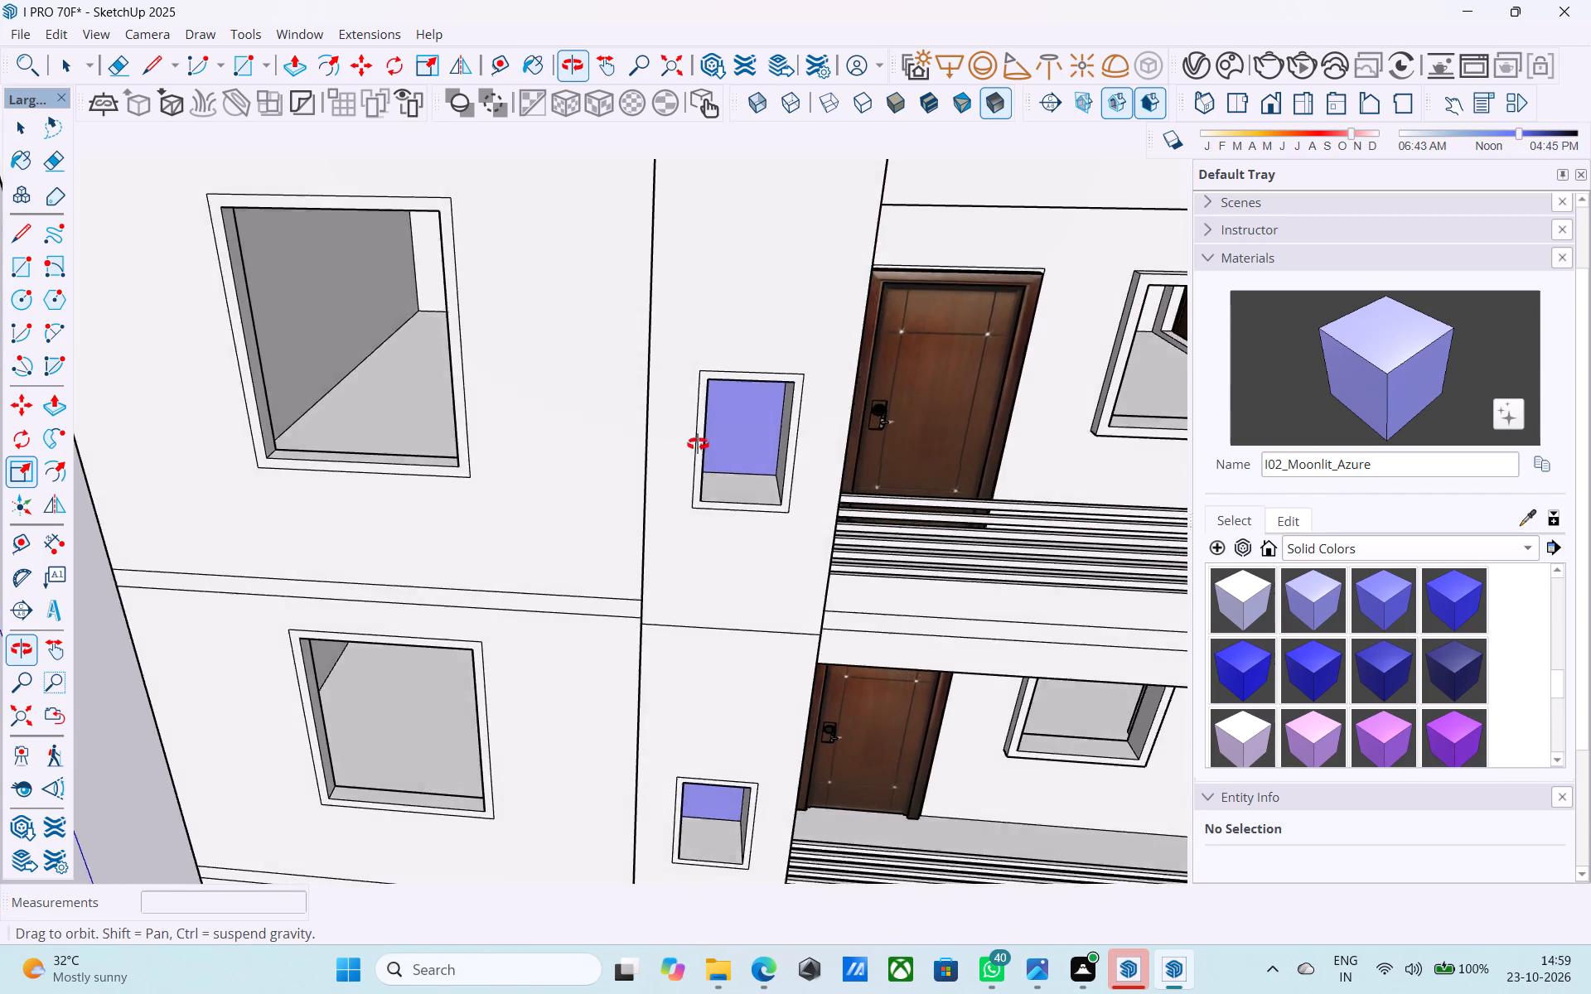
{"action": "middle_click_drag", "start_coordinate": [698, 444], "coordinate": [623, 369], "text": "shift"}
{"action": "key", "text": "r"}
{"action": "left_click", "coordinate": [701, 384]}
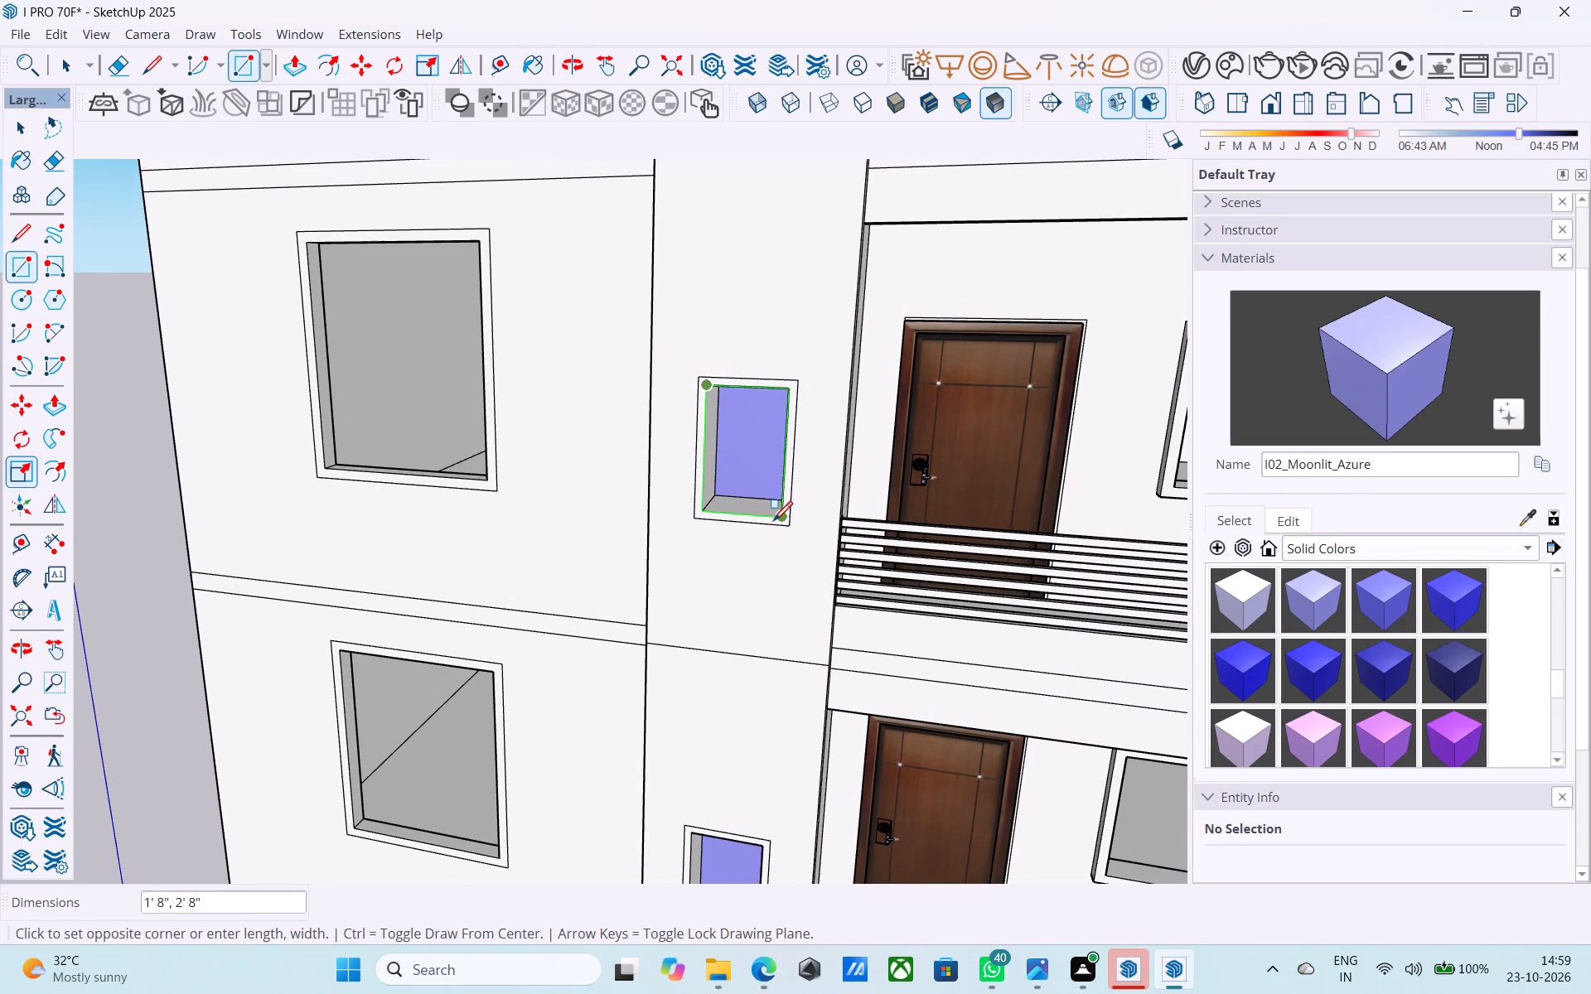
{"action": "left_click", "coordinate": [776, 523]}
Draw a rectangle across the outer opening of the small middle-floor side window, inside its frame.
{"action": "scroll", "coordinate": [717, 397], "scroll_direction": "down", "scroll_amount": 6}
{"action": "scroll", "coordinate": [694, 672], "scroll_direction": "up", "scroll_amount": 7}
{"action": "middle_click_drag", "start_coordinate": [697, 673], "coordinate": [686, 566]}
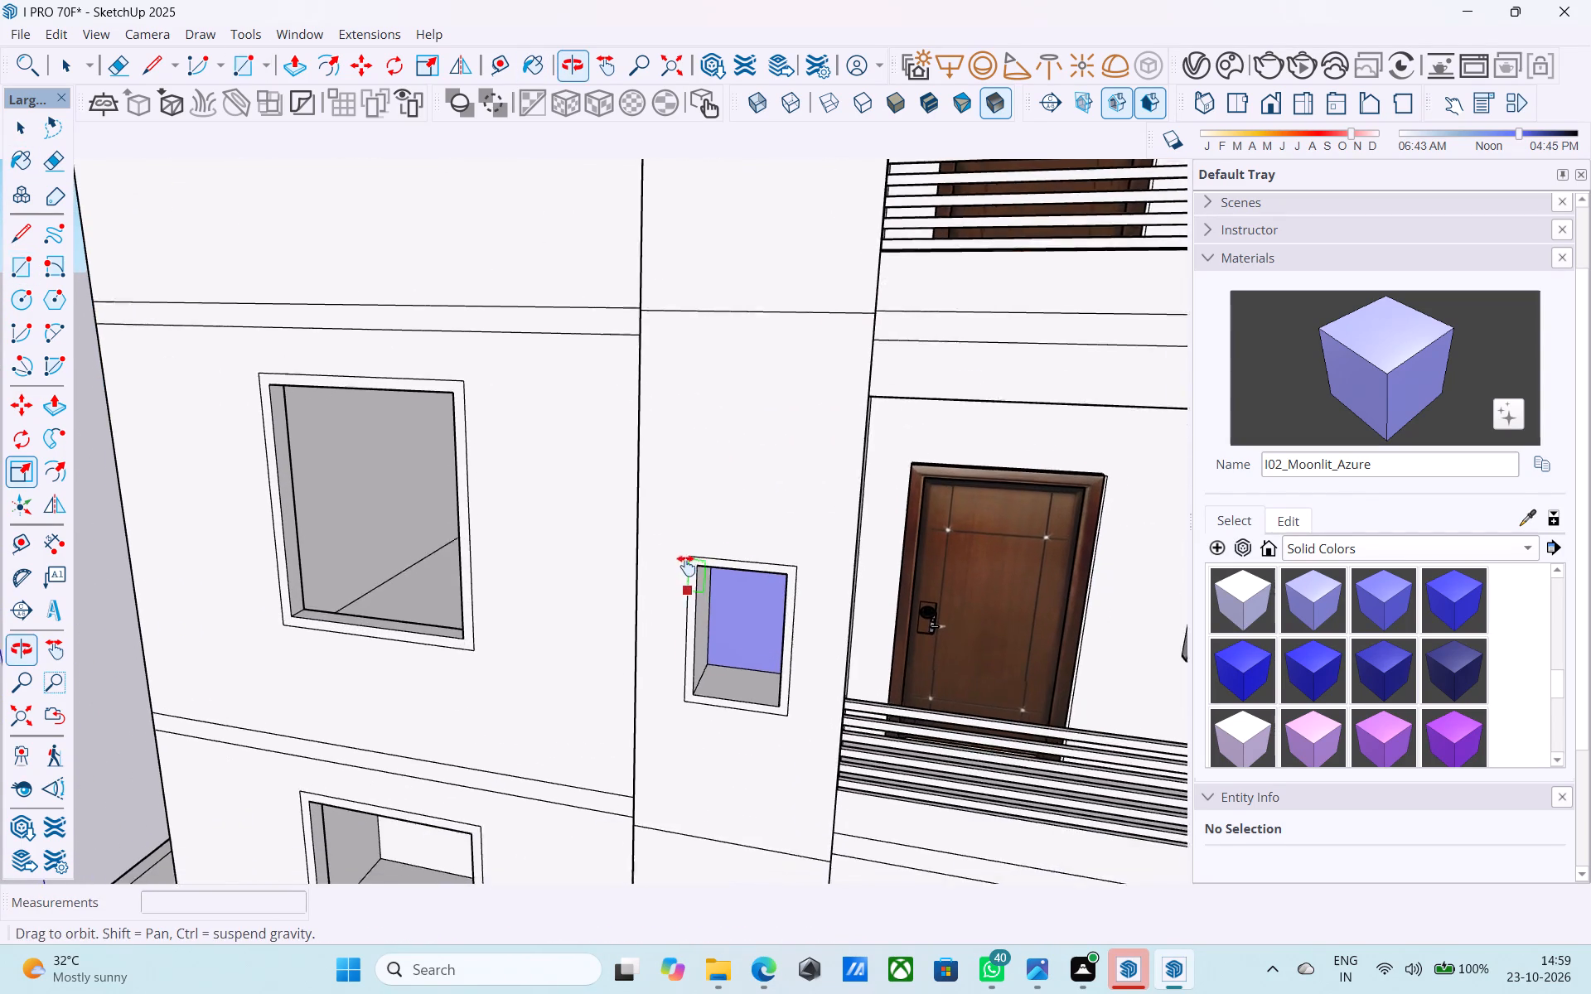
{"action": "middle_click_drag", "start_coordinate": [686, 566], "coordinate": [690, 538]}
{"action": "left_click", "coordinate": [706, 514]}
{"action": "left_click", "coordinate": [776, 657]}
Draw a 2' 8" by 1' 8" rectangle across the outer opening of the small ground-floor side window.
{"action": "scroll", "coordinate": [704, 424], "scroll_direction": "down", "scroll_amount": 6}
{"action": "middle_click_drag", "start_coordinate": [754, 741], "coordinate": [711, 641]}
{"action": "scroll", "coordinate": [704, 640], "scroll_direction": "up", "scroll_amount": 9}
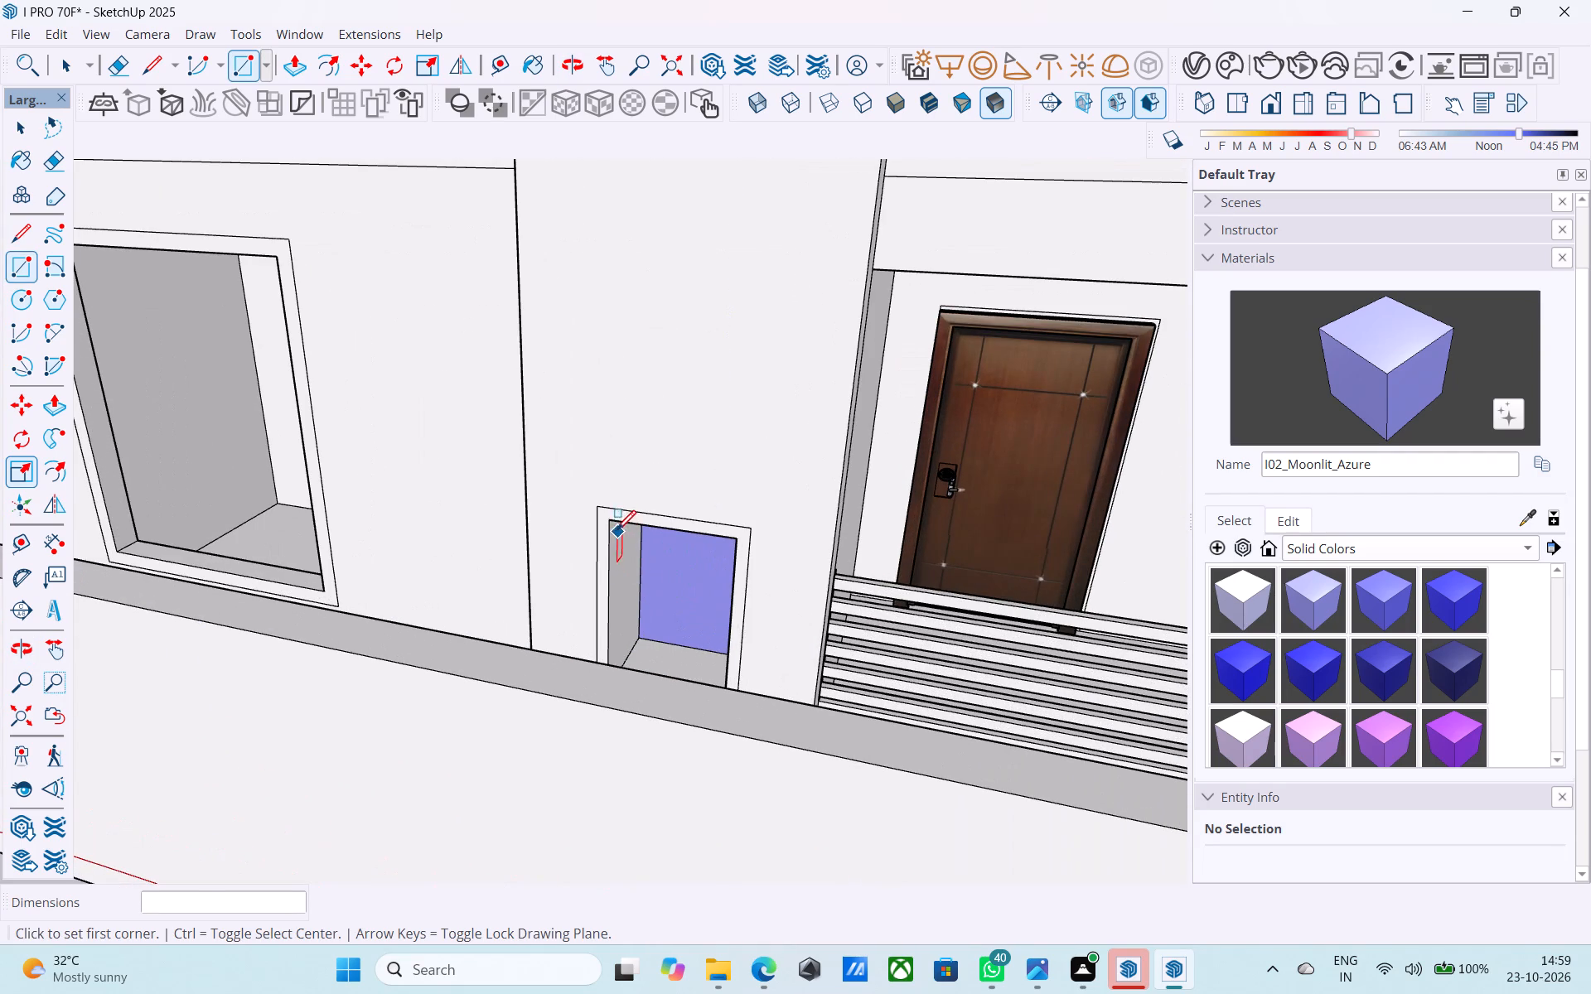
{"action": "left_click", "coordinate": [612, 524]}
{"action": "middle_click_drag", "start_coordinate": [730, 680], "coordinate": [713, 738]}
{"action": "scroll", "coordinate": [721, 715], "scroll_direction": "up", "scroll_amount": 3}
{"action": "left_click", "coordinate": [723, 704]}
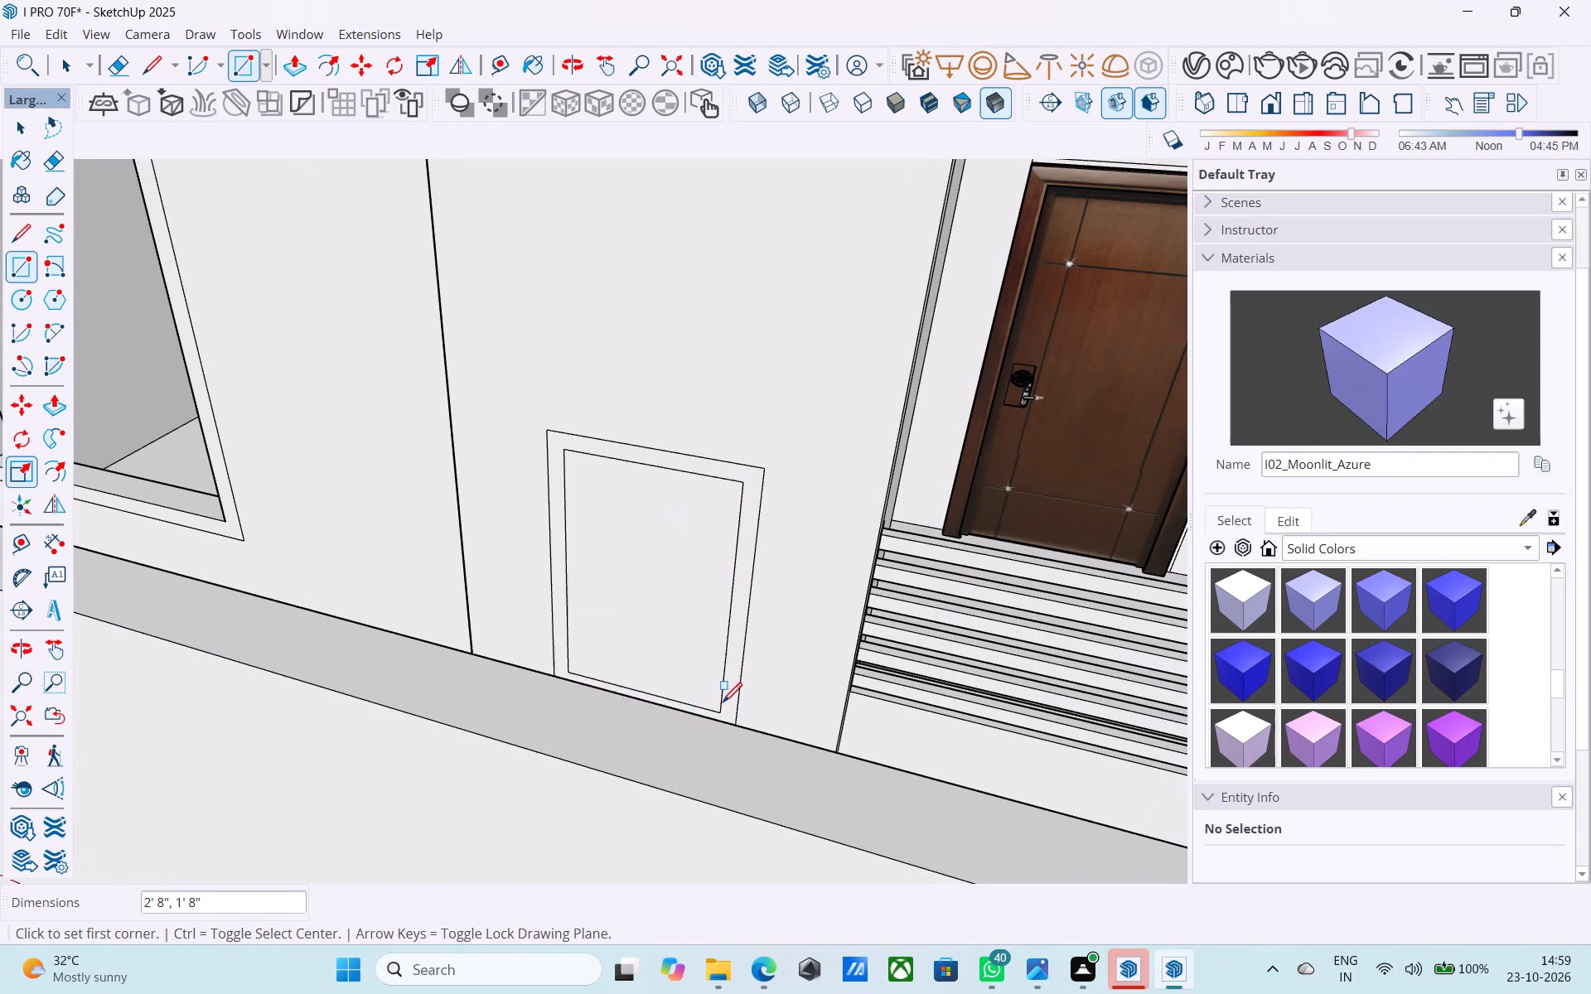
{"action": "scroll", "coordinate": [723, 702], "scroll_direction": "down", "scroll_amount": 5}
{"action": "middle_click_drag", "start_coordinate": [720, 702], "coordinate": [686, 687], "text": "shift"}
Paint the outer panes of the three small side windows with the Glass material Glass_Basic_1.
{"action": "left_click", "coordinate": [1322, 543]}
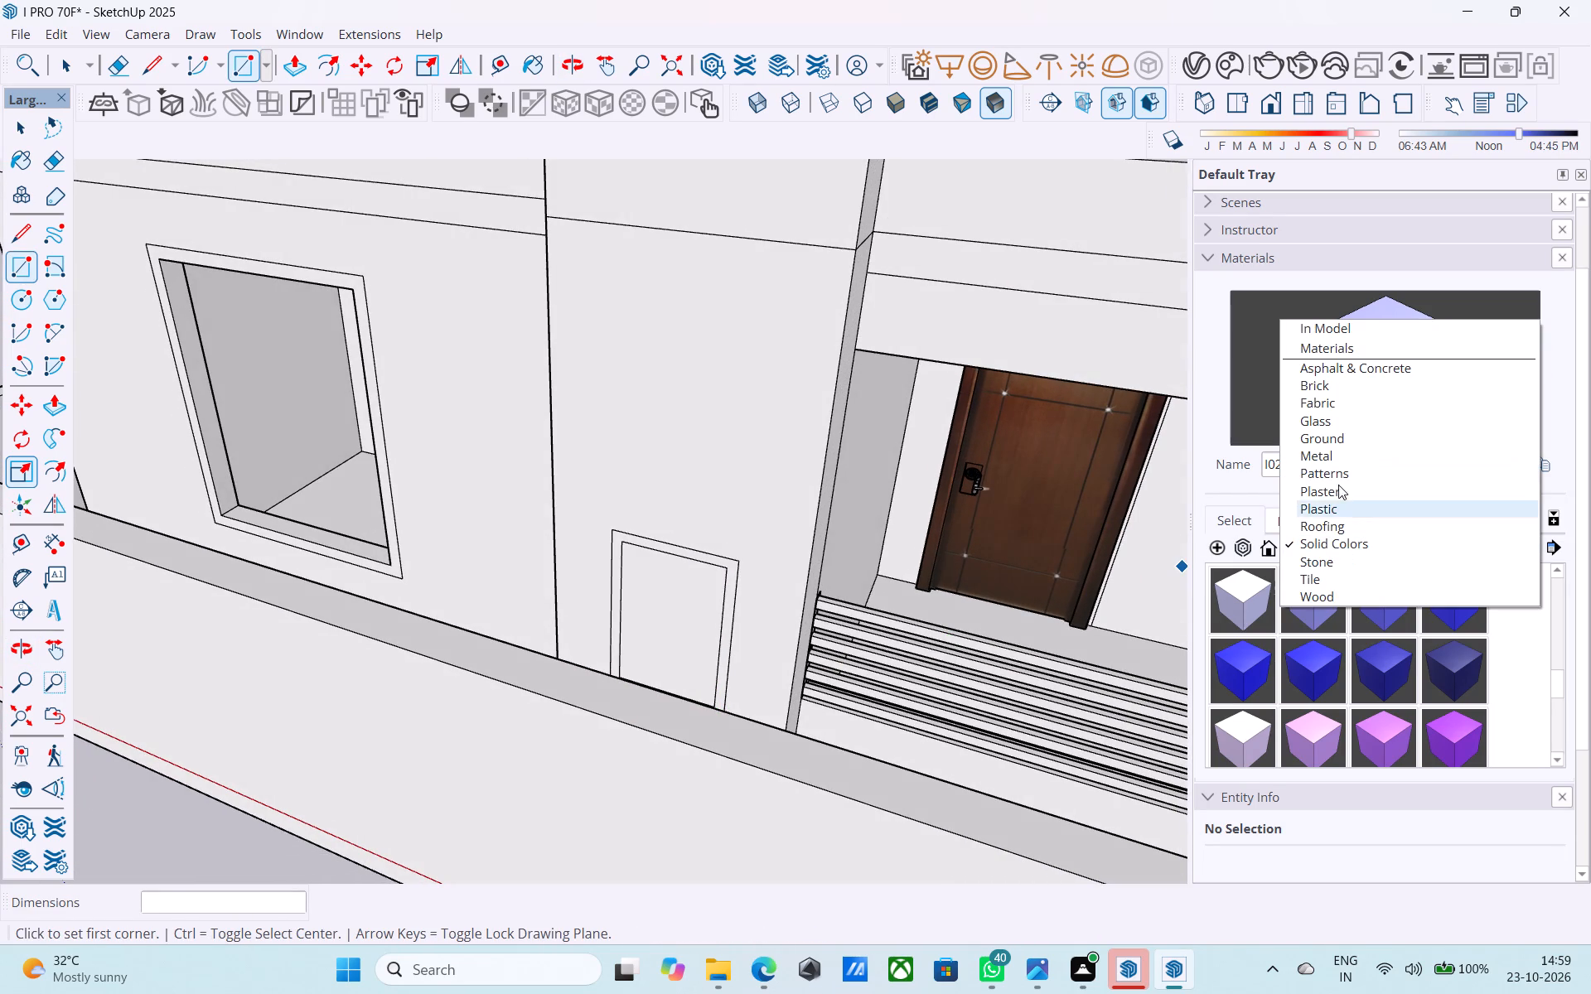
{"action": "left_click", "coordinate": [1339, 426]}
{"action": "left_click", "coordinate": [1244, 600]}
{"action": "left_click", "coordinate": [665, 648]}
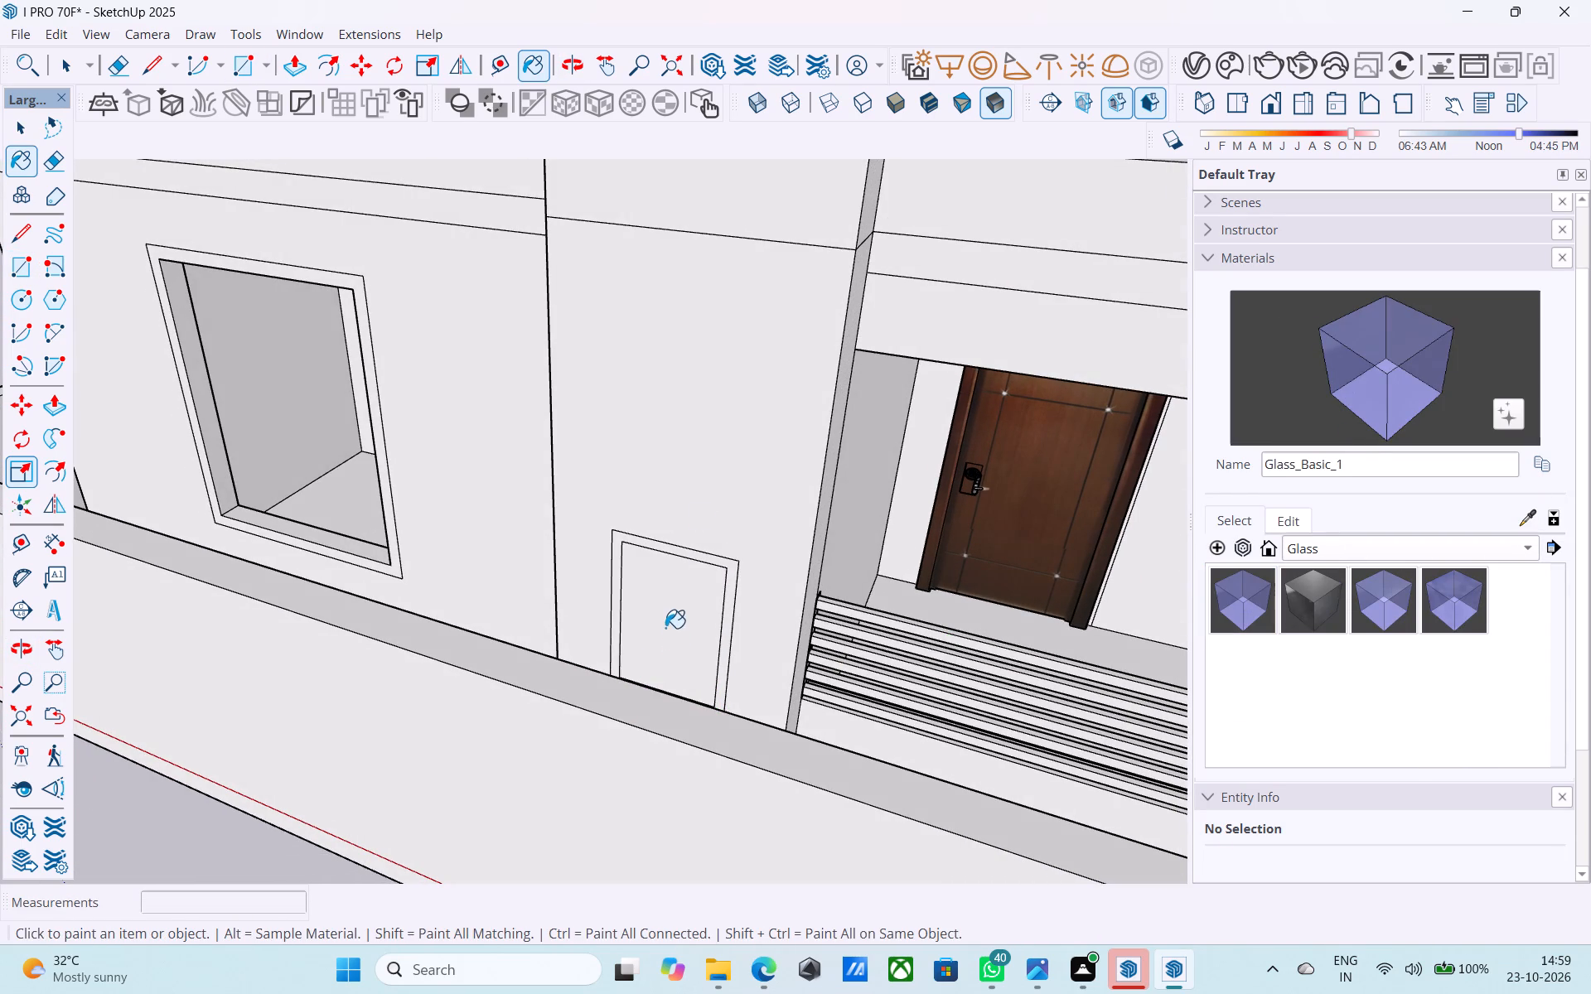
{"action": "scroll", "coordinate": [694, 522], "scroll_direction": "down", "scroll_amount": 5}
{"action": "middle_click_drag", "start_coordinate": [694, 524], "coordinate": [686, 801], "text": "shift"}
{"action": "left_click", "coordinate": [713, 476]}
{"action": "scroll", "coordinate": [712, 462], "scroll_direction": "down", "scroll_amount": 3}
{"action": "middle_click_drag", "start_coordinate": [709, 478], "coordinate": [670, 856]}
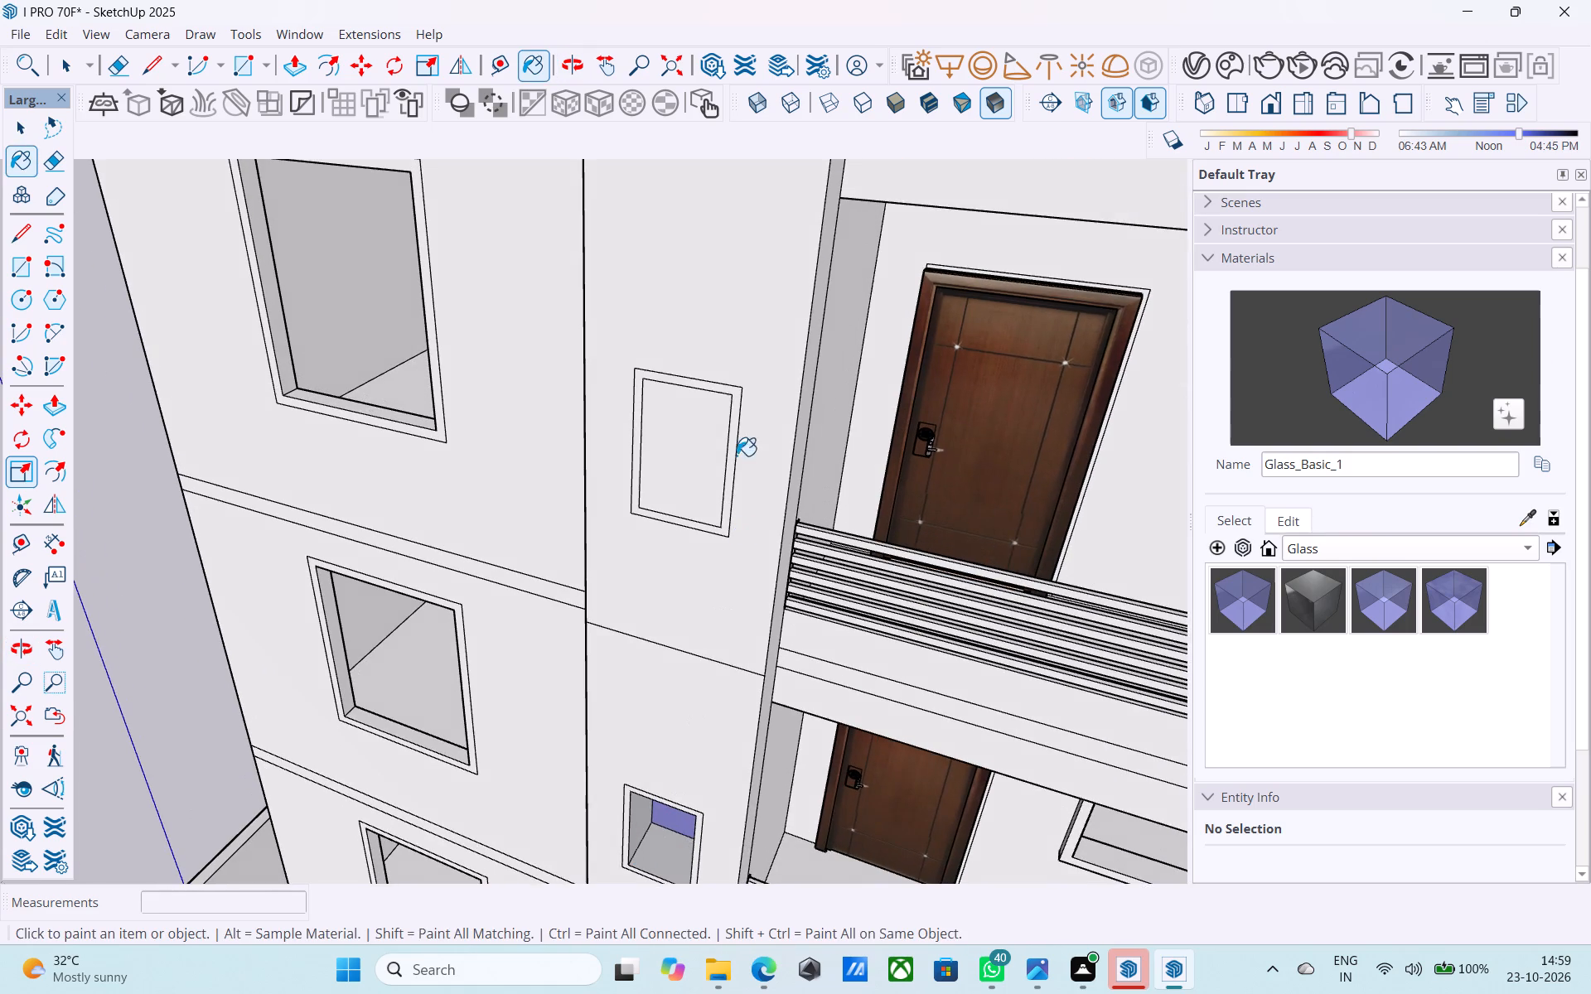
{"action": "left_click", "coordinate": [696, 451]}
Examine the glazed small windows on the side elevation and the building's overall front view.
{"action": "scroll", "coordinate": [690, 466], "scroll_direction": "down", "scroll_amount": 5}
{"action": "middle_click_drag", "start_coordinate": [658, 717], "coordinate": [701, 468]}
{"action": "scroll", "coordinate": [711, 459], "scroll_direction": "down", "scroll_amount": 8}
{"action": "middle_click_drag", "start_coordinate": [707, 492], "coordinate": [795, 489]}
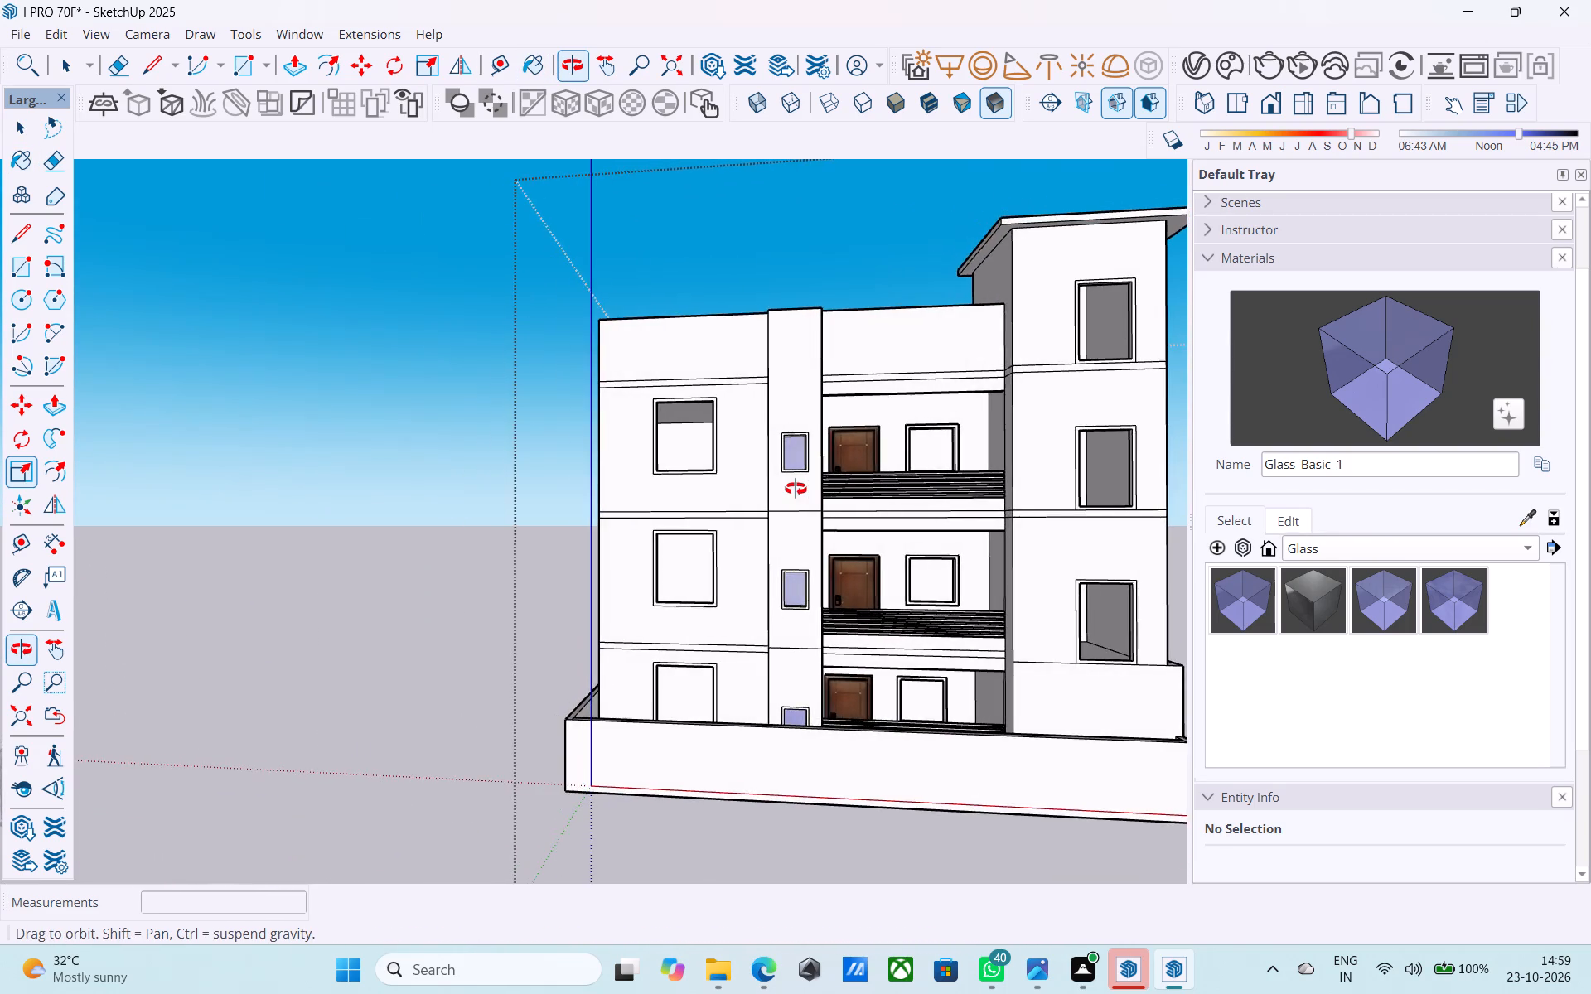
{"action": "middle_click_drag", "start_coordinate": [795, 489], "coordinate": [585, 513]}
{"action": "middle_click_drag", "start_coordinate": [689, 605], "coordinate": [749, 635]}
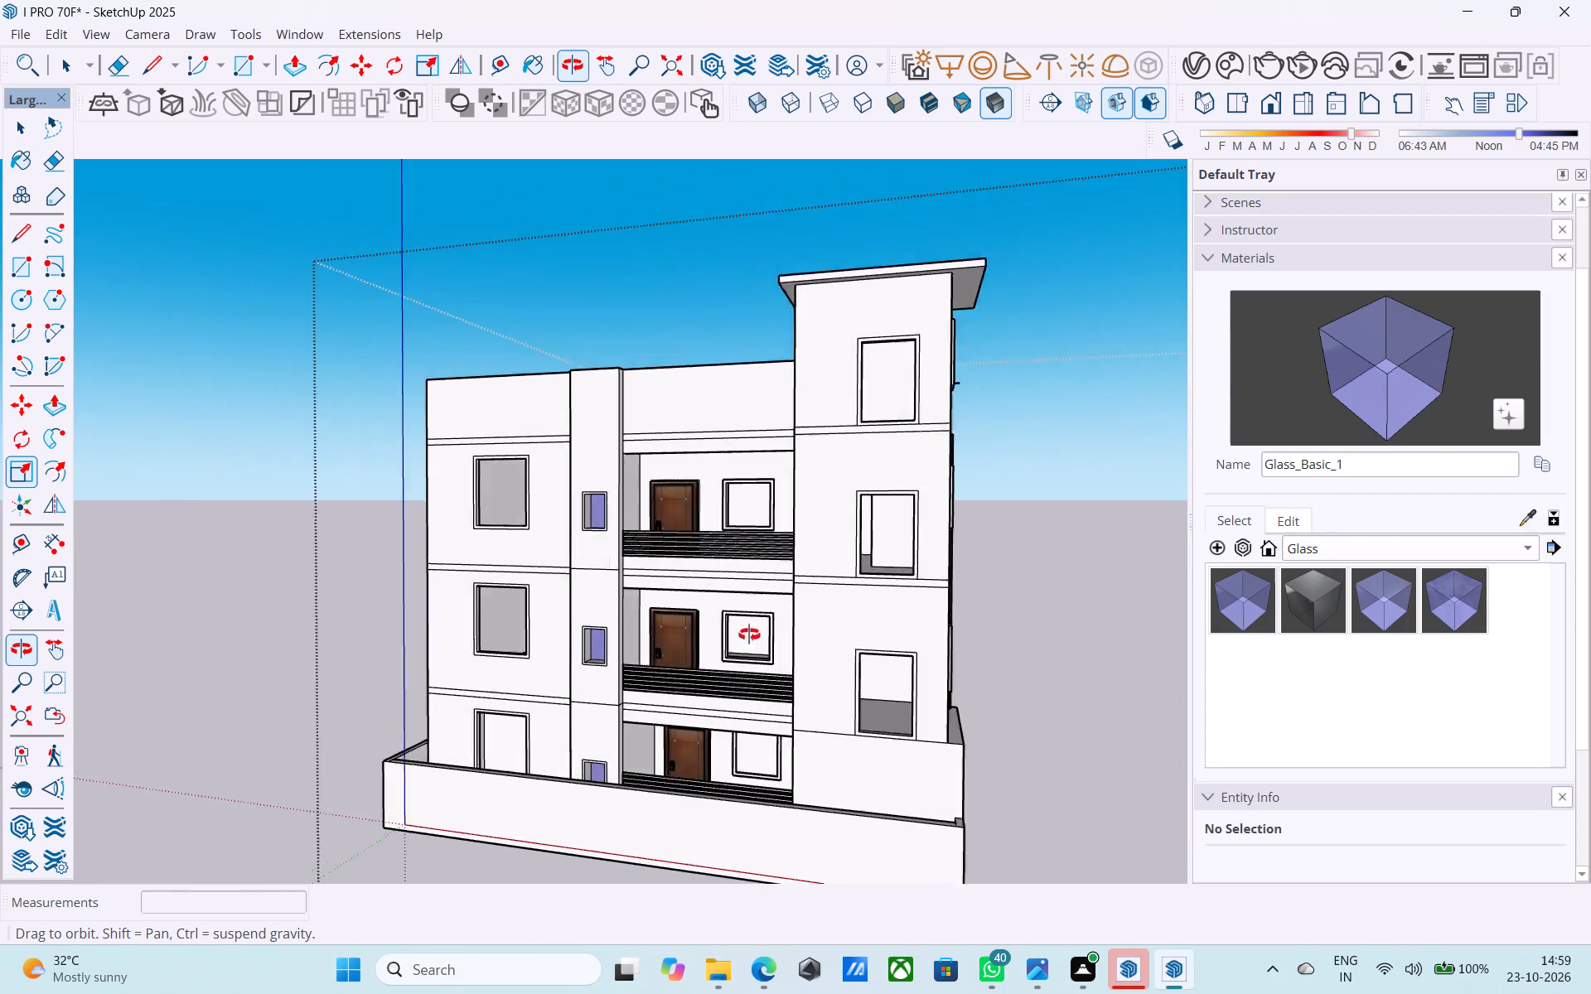
{"action": "middle_click_drag", "start_coordinate": [749, 635], "coordinate": [795, 645]}
{"action": "middle_click_drag", "start_coordinate": [799, 636], "coordinate": [578, 619], "text": "shift"}
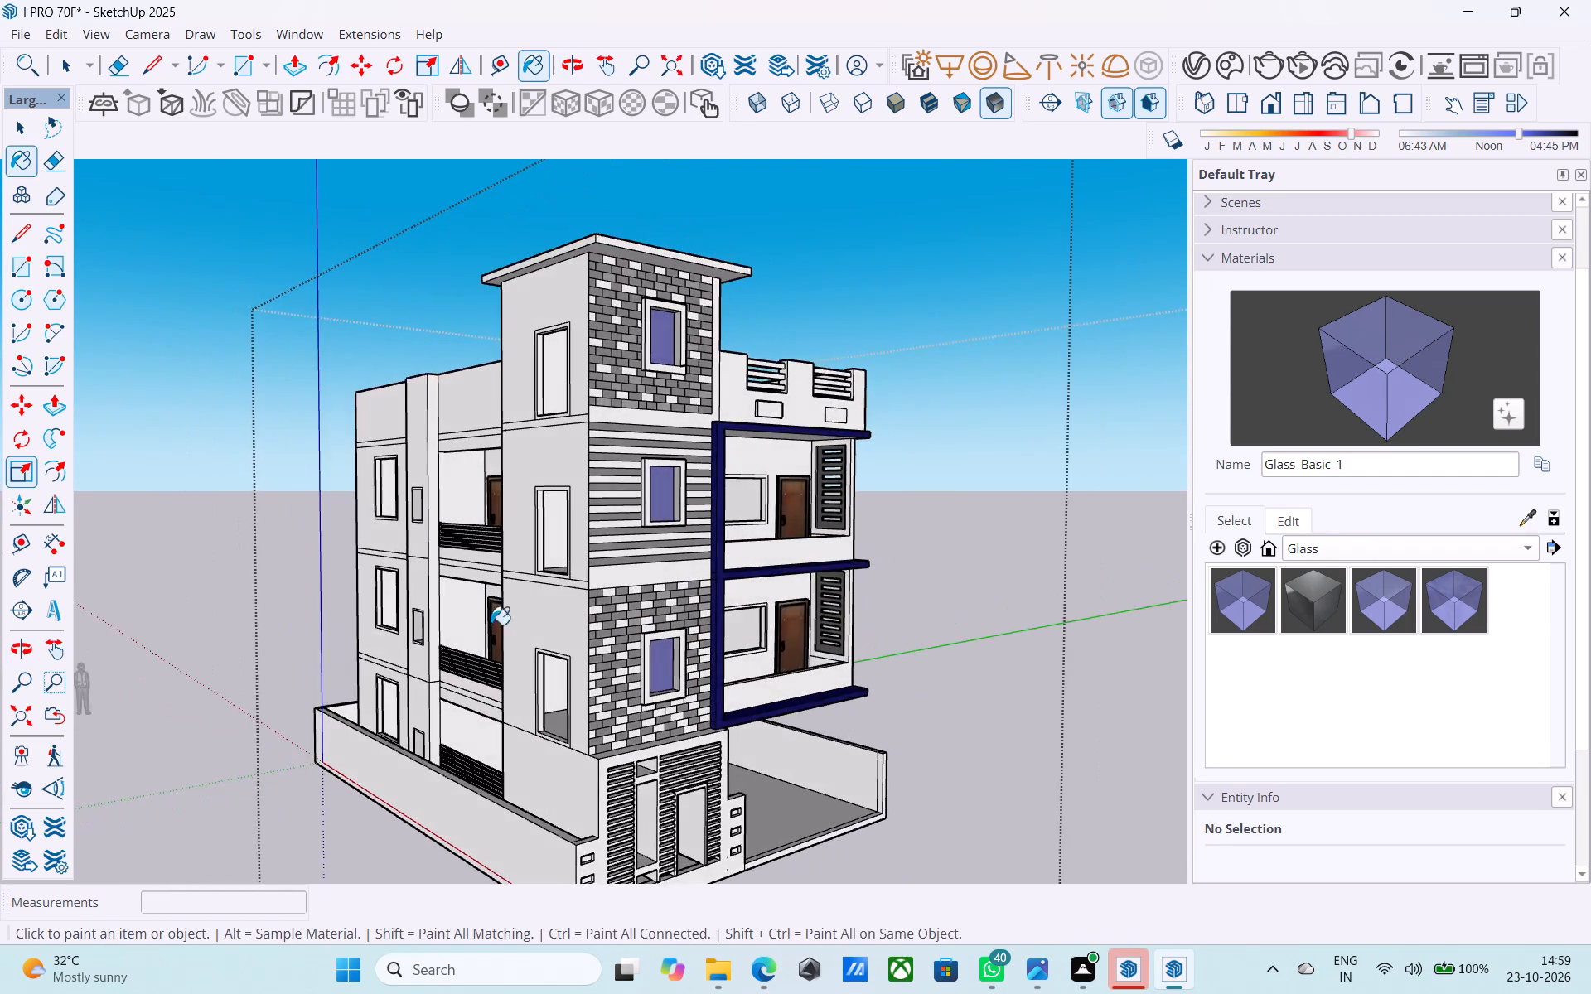
{"action": "middle_click_drag", "start_coordinate": [501, 626], "coordinate": [349, 622], "text": "shift"}
{"action": "middle_click_drag", "start_coordinate": [389, 636], "coordinate": [498, 619]}
Save the house model.
{"action": "key", "text": "space"}
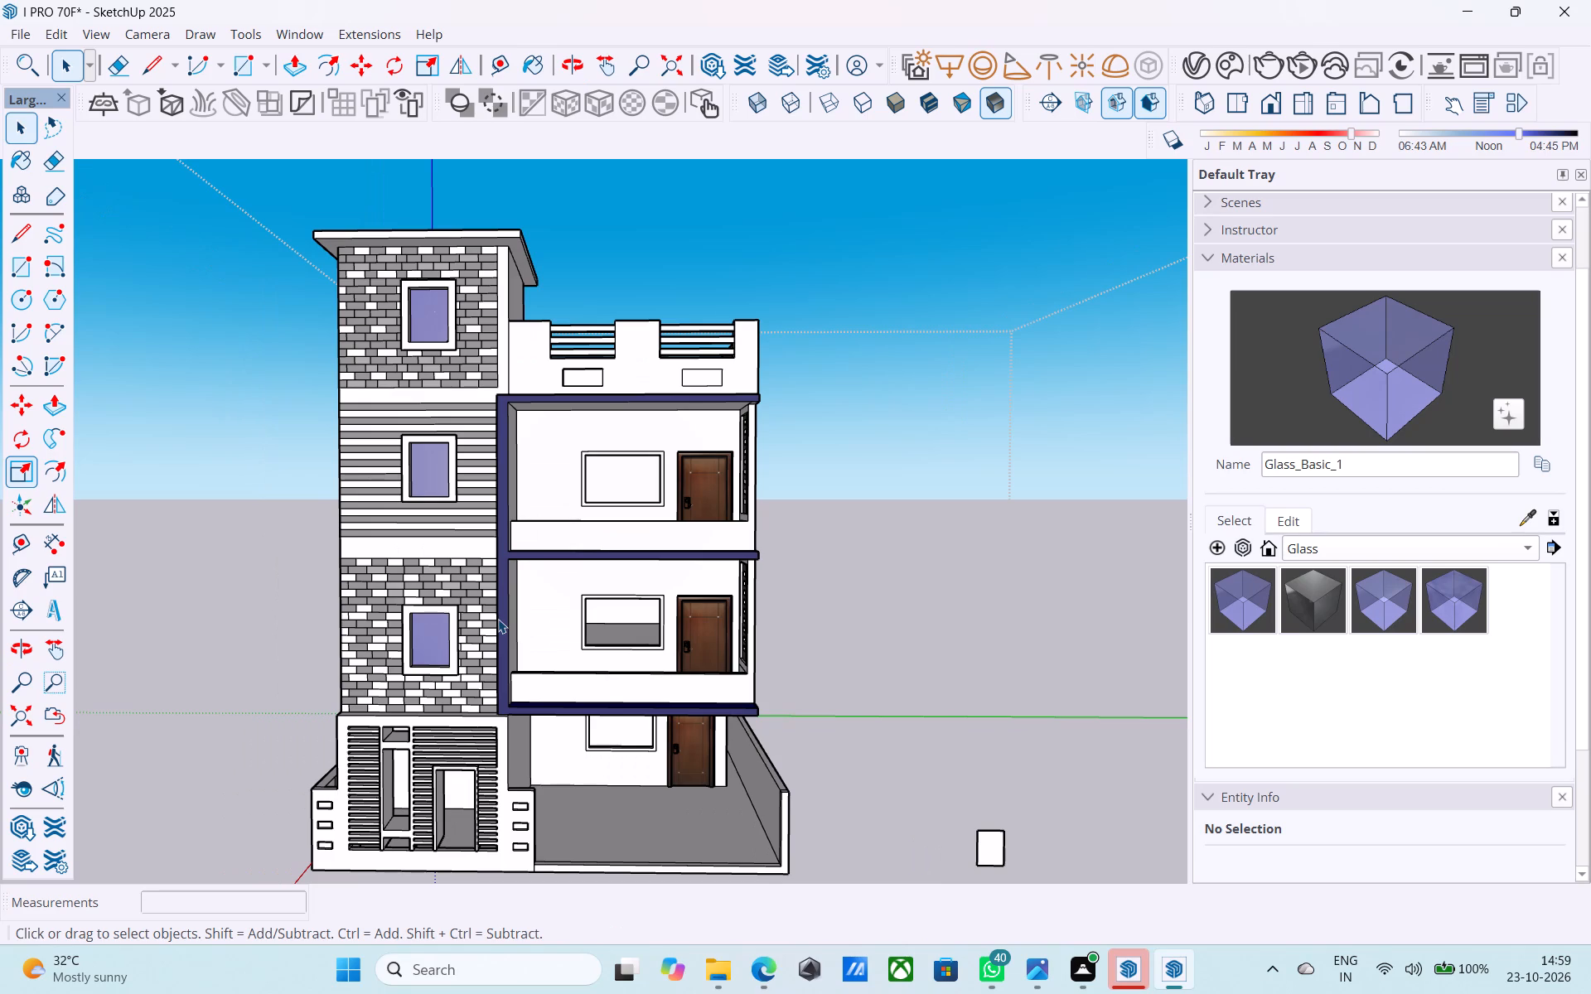
{"action": "key", "text": "ctrl+s"}
{"action": "key", "text": "space"}
Examine the house from the front and side elevations and around the front balconies.
{"action": "scroll", "coordinate": [505, 615], "scroll_direction": "down", "scroll_amount": 4}
{"action": "middle_click_drag", "start_coordinate": [505, 615], "coordinate": [906, 668]}
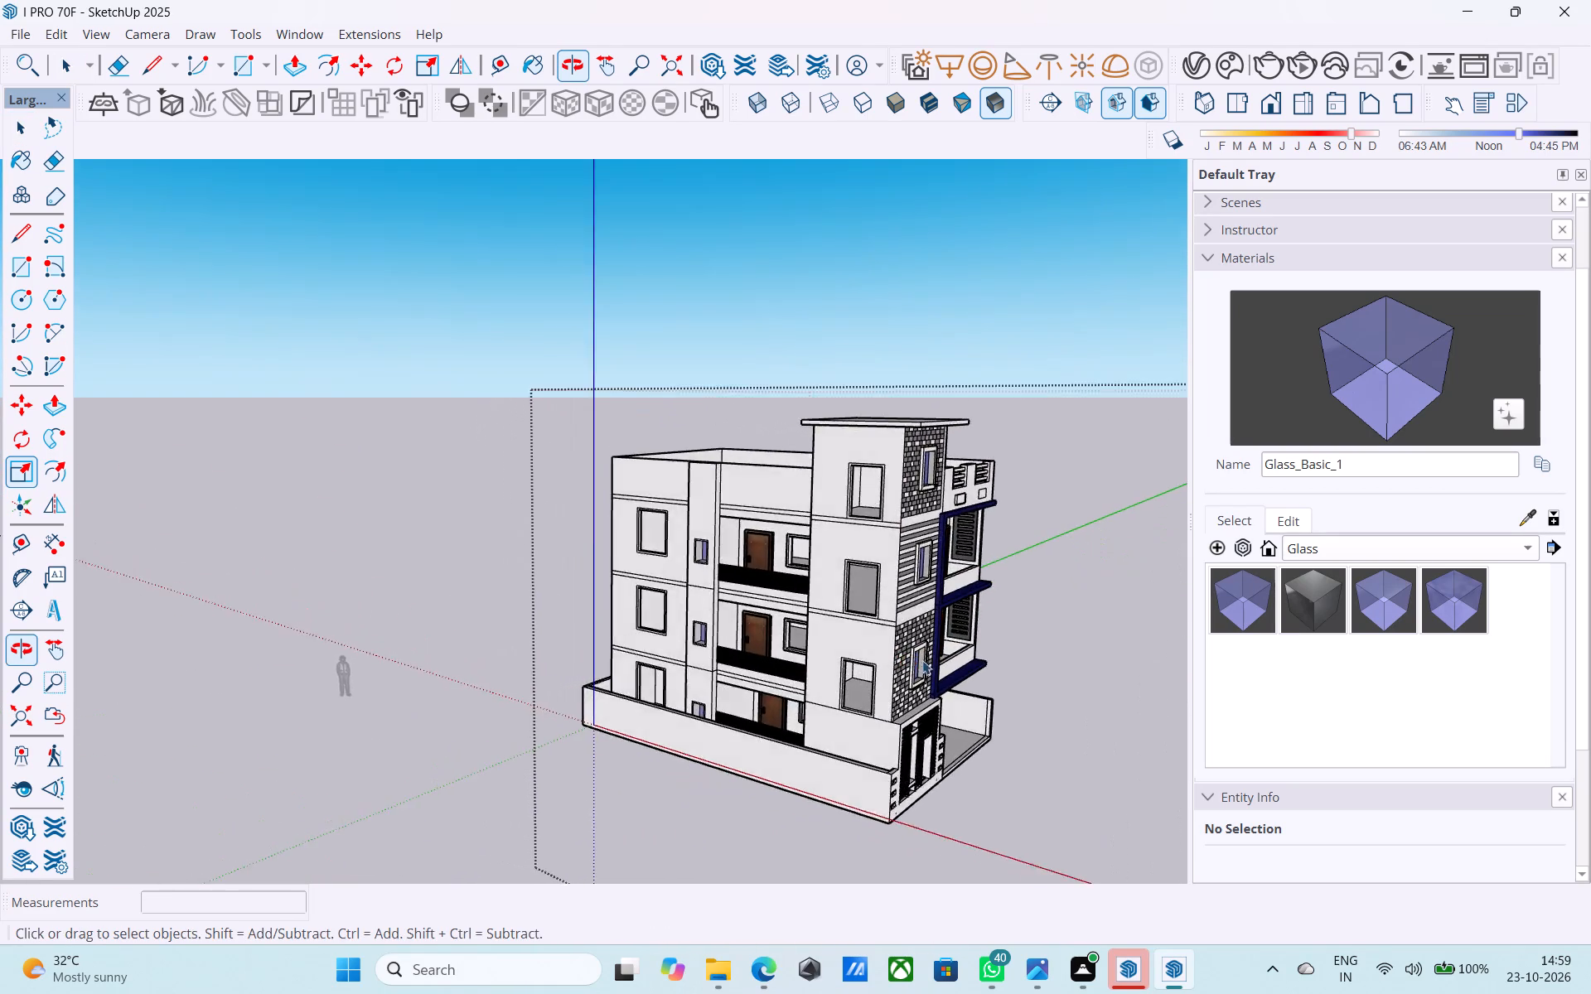
{"action": "scroll", "coordinate": [940, 649], "scroll_direction": "up", "scroll_amount": 6}
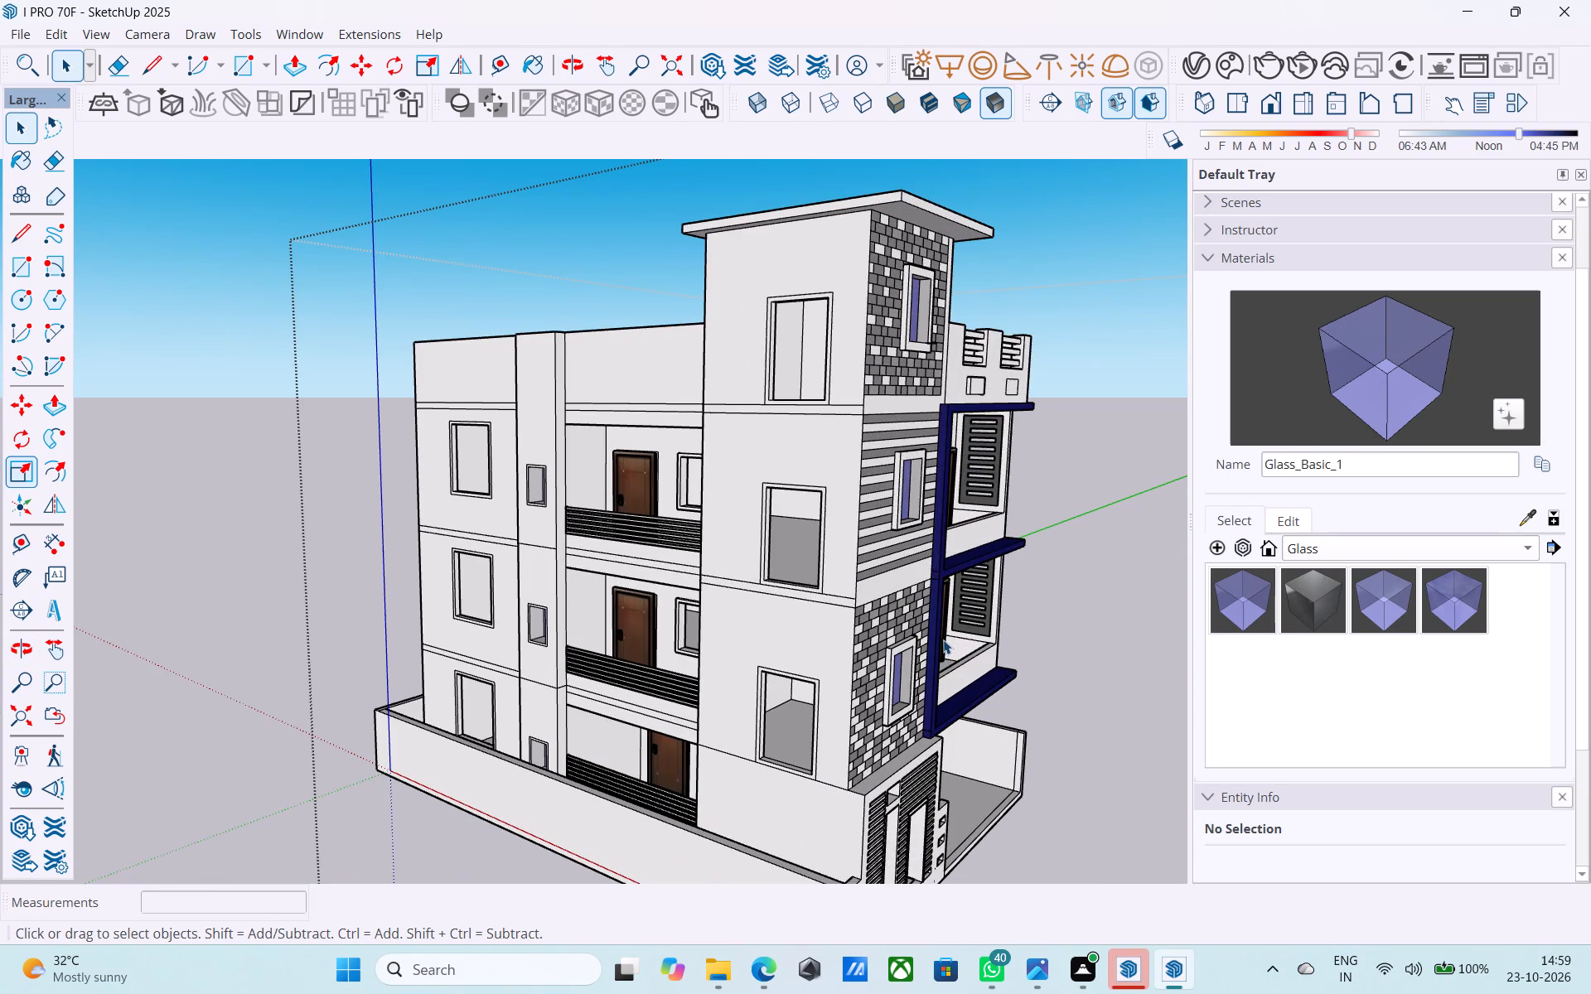
{"action": "middle_click_drag", "start_coordinate": [943, 639], "coordinate": [534, 577]}
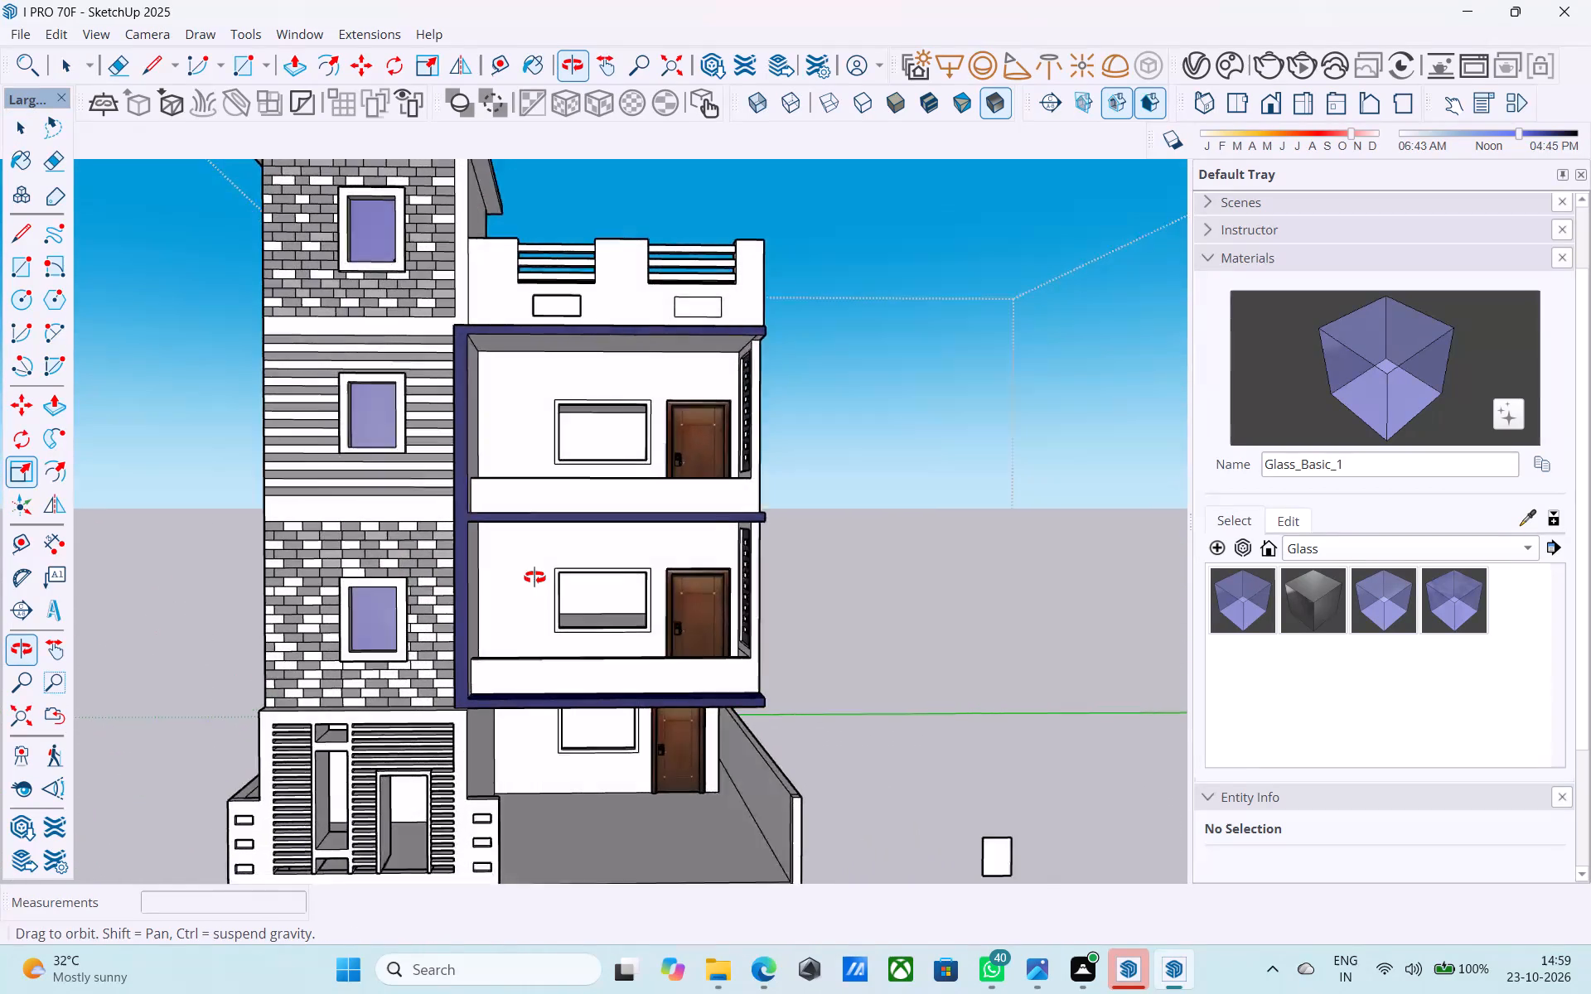
{"action": "middle_click_drag", "start_coordinate": [534, 577], "coordinate": [510, 566]}
{"action": "scroll", "coordinate": [811, 601], "scroll_direction": "down", "scroll_amount": 7}
{"action": "middle_click_drag", "start_coordinate": [812, 603], "coordinate": [793, 596]}
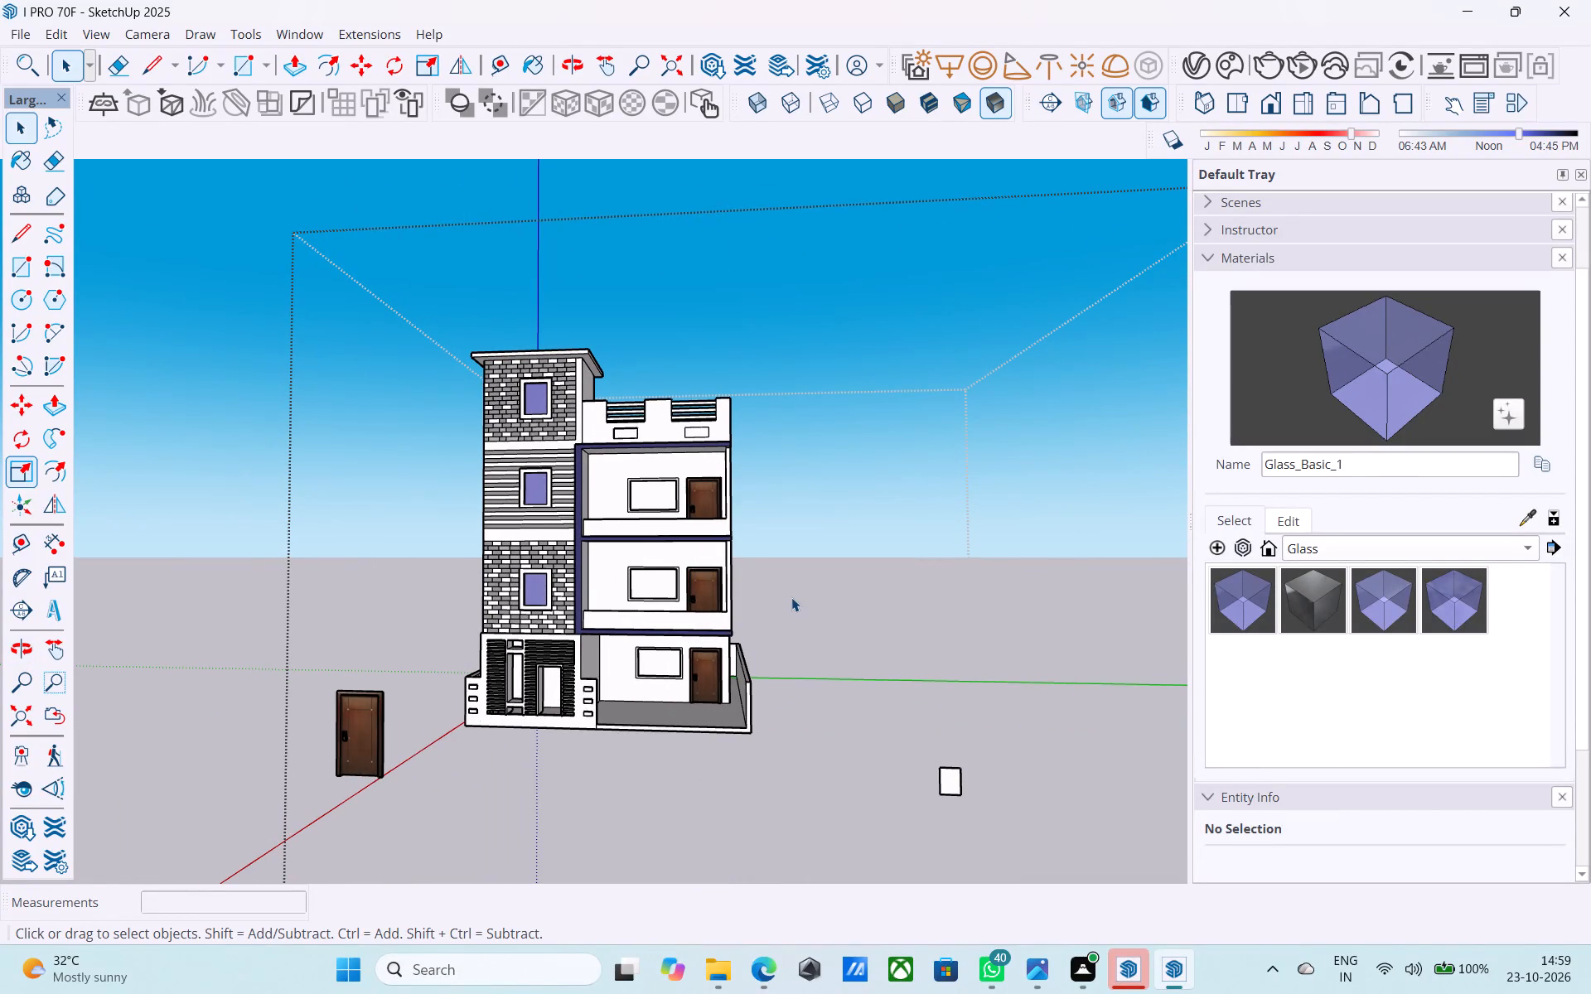
{"action": "scroll", "coordinate": [789, 584], "scroll_direction": "up", "scroll_amount": 5}
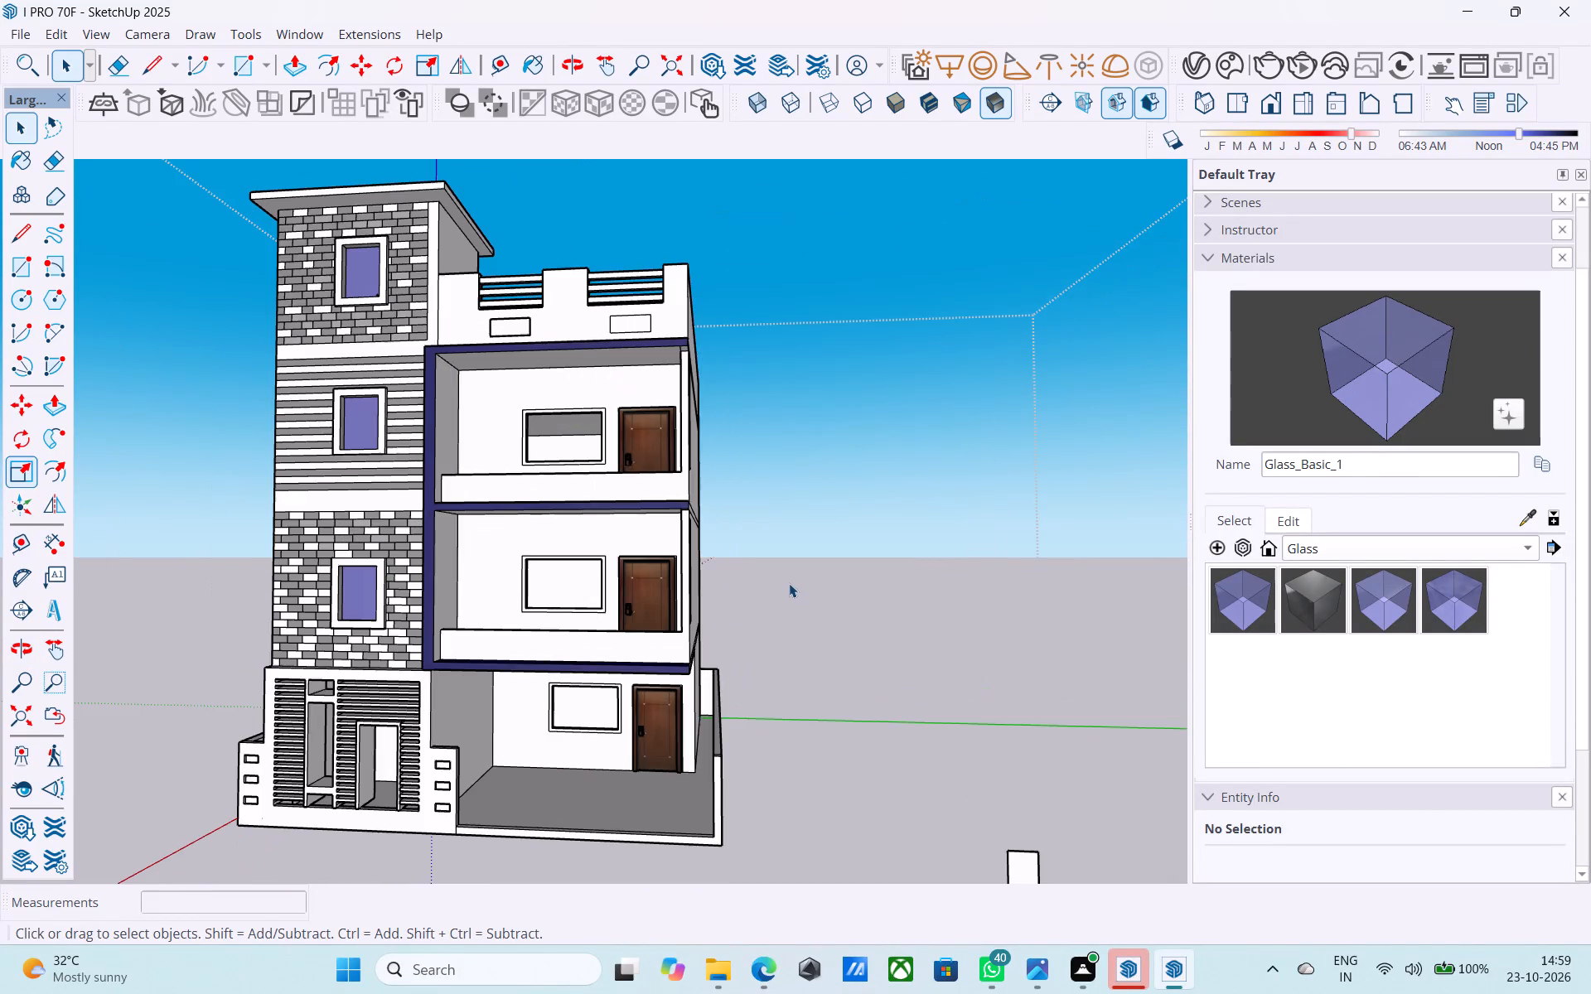
{"action": "middle_click_drag", "start_coordinate": [675, 619], "coordinate": [733, 565]}
{"action": "scroll", "coordinate": [734, 565], "scroll_direction": "up", "scroll_amount": 6}
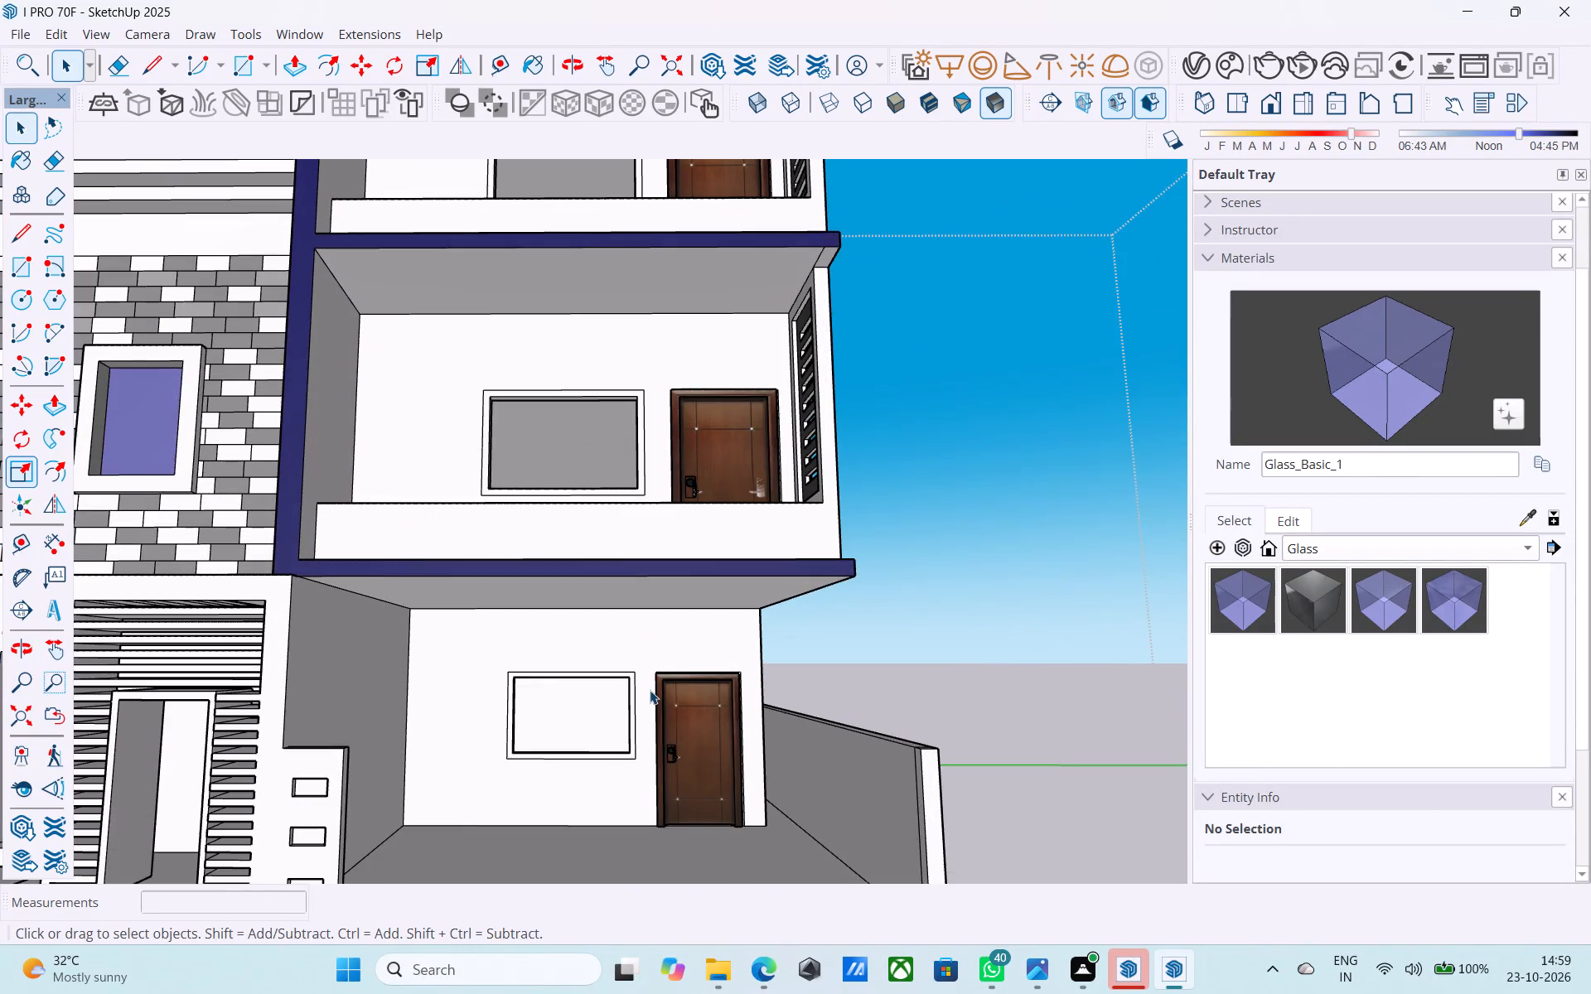
Push/Pull the flat rectangle on the front roof parapet outward by the same distance as the neighbouring raised panel.
{"action": "scroll", "coordinate": [650, 690], "scroll_direction": "down", "scroll_amount": 7}
{"action": "middle_click_drag", "start_coordinate": [618, 606], "coordinate": [601, 717]}
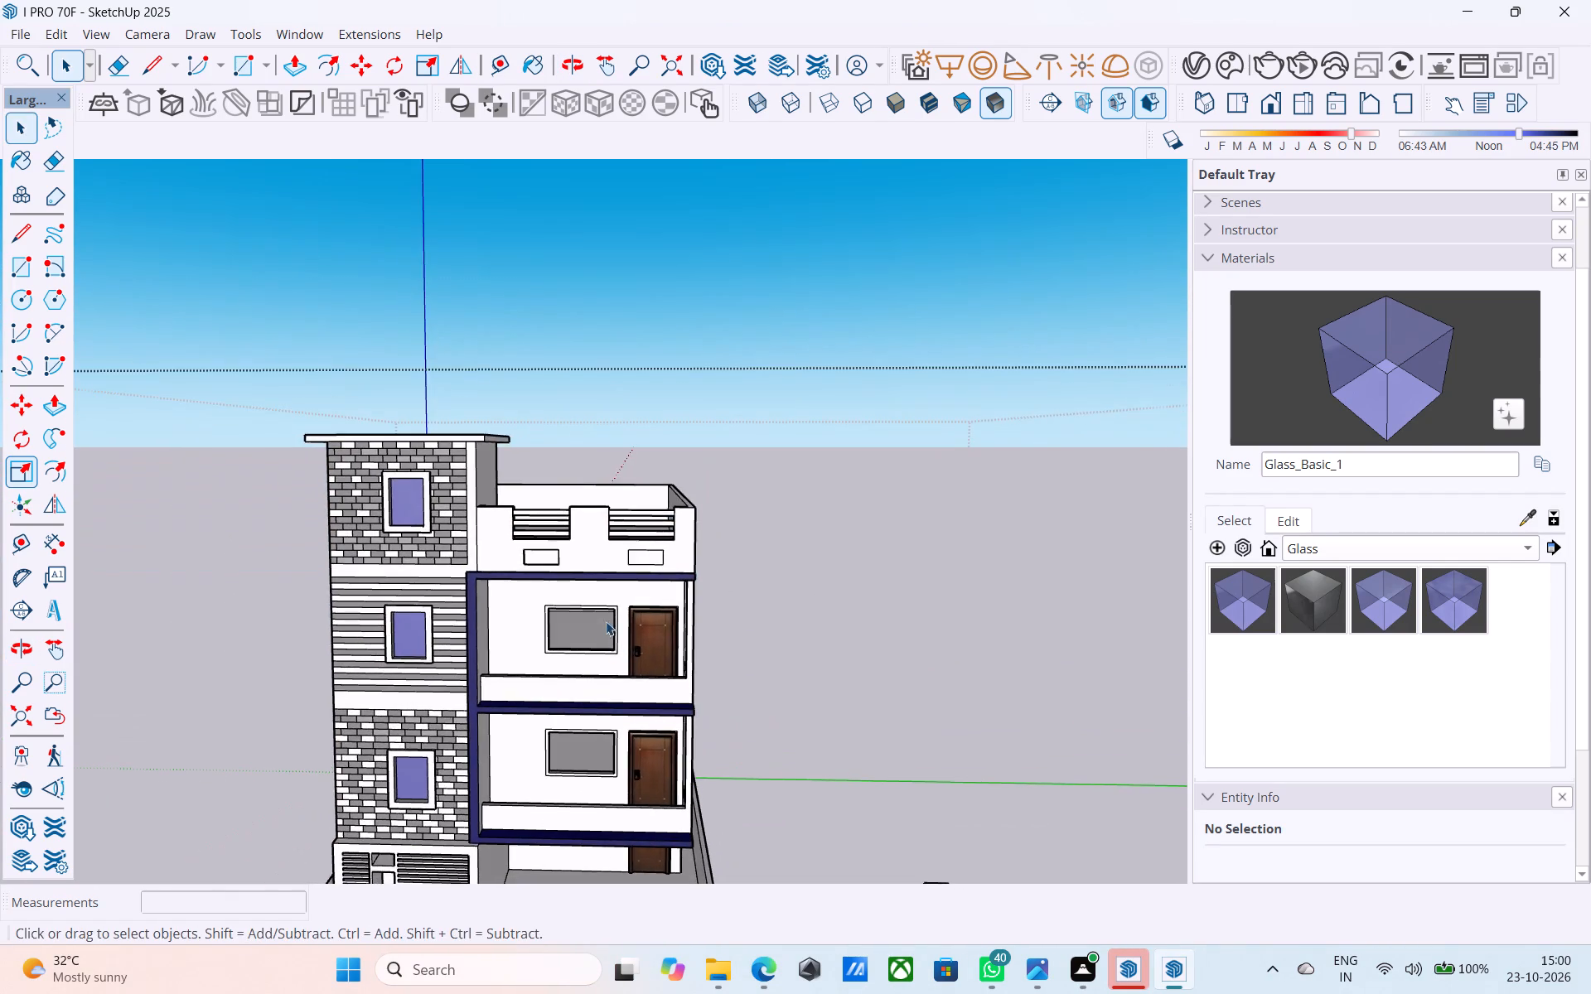
{"action": "scroll", "coordinate": [606, 621], "scroll_direction": "up", "scroll_amount": 3}
{"action": "scroll", "coordinate": [606, 621], "scroll_direction": "down", "scroll_amount": 2}
{"action": "middle_click_drag", "start_coordinate": [606, 621], "coordinate": [595, 675]}
{"action": "scroll", "coordinate": [608, 700], "scroll_direction": "up", "scroll_amount": 9}
{"action": "middle_click_drag", "start_coordinate": [638, 633], "coordinate": [611, 681]}
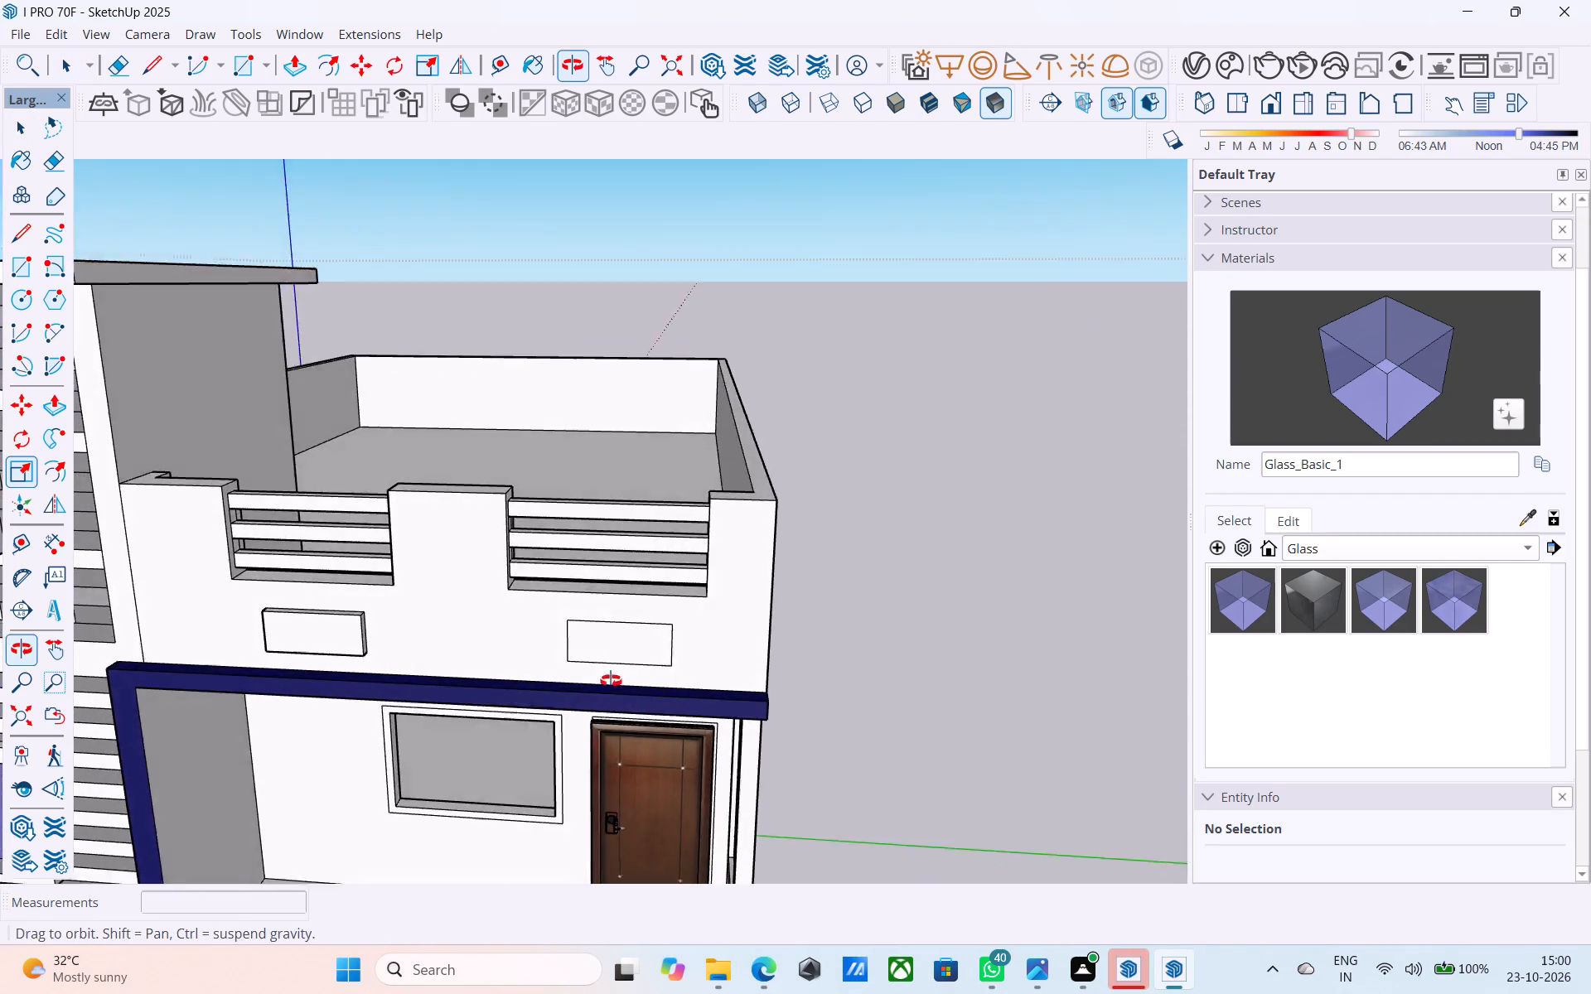
{"action": "middle_click_drag", "start_coordinate": [611, 681], "coordinate": [607, 693]}
{"action": "scroll", "coordinate": [607, 693], "scroll_direction": "up", "scroll_amount": 4}
{"action": "left_click", "coordinate": [617, 624]}
{"action": "key", "text": "p"}
{"action": "double_click", "coordinate": [617, 624]}
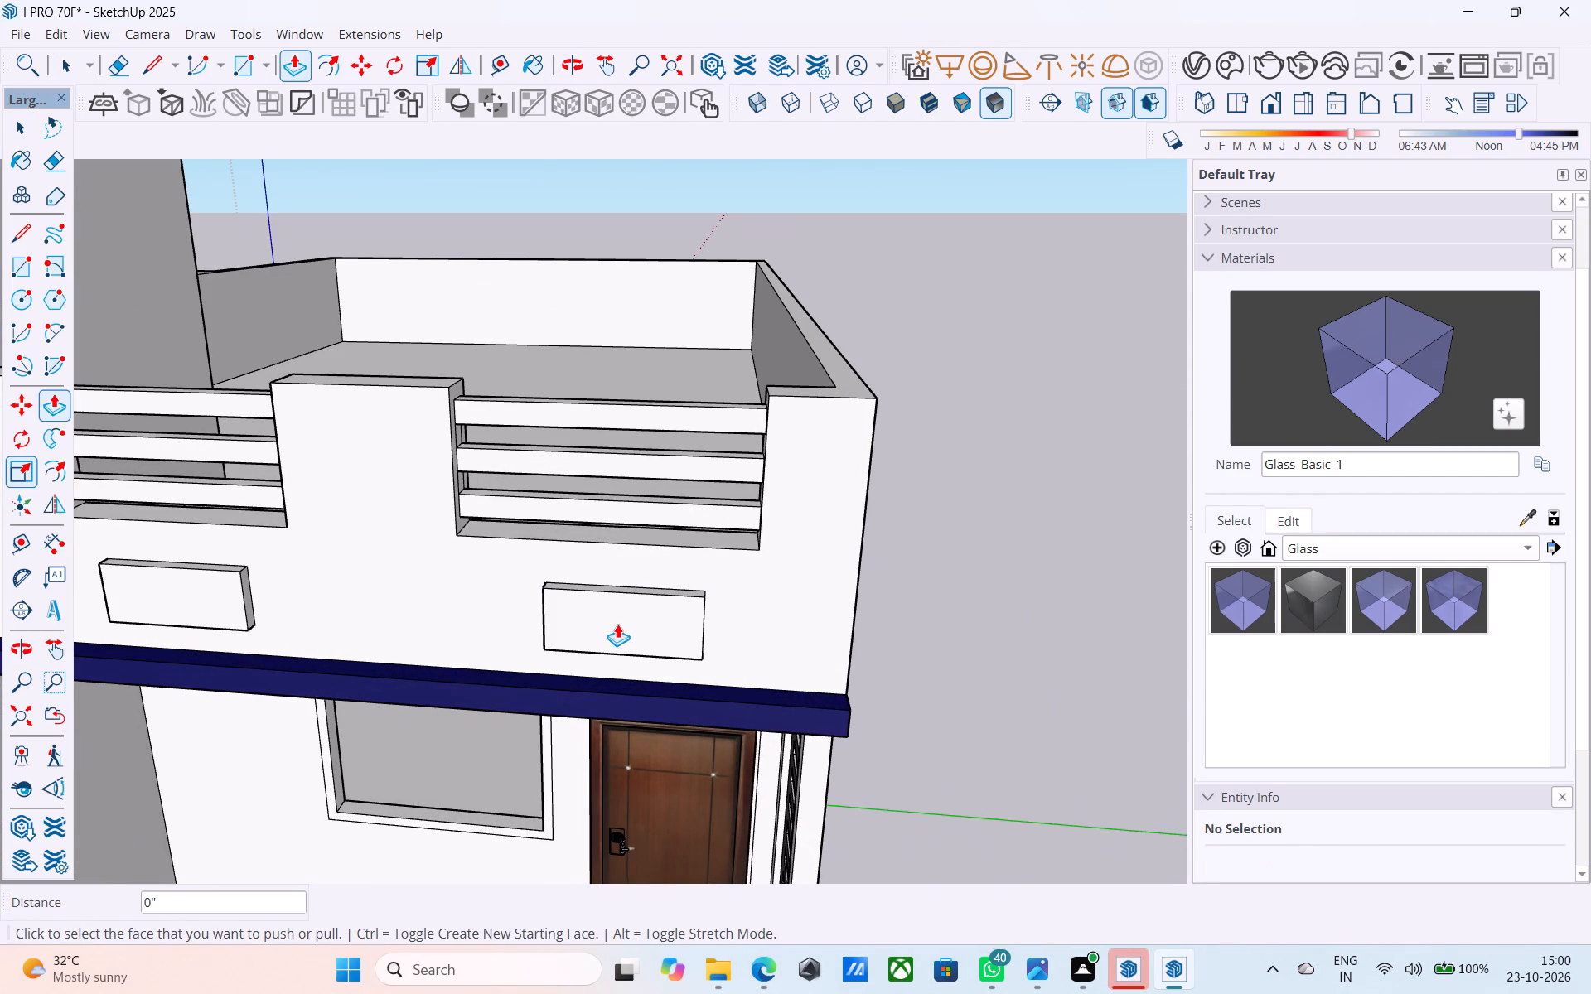
Paint the front faces of both raised parapet panels with the in-model material I08_Inkstorm.
{"action": "scroll", "coordinate": [617, 624], "scroll_direction": "down", "scroll_amount": 4}
{"action": "middle_click_drag", "start_coordinate": [617, 624], "coordinate": [681, 594]}
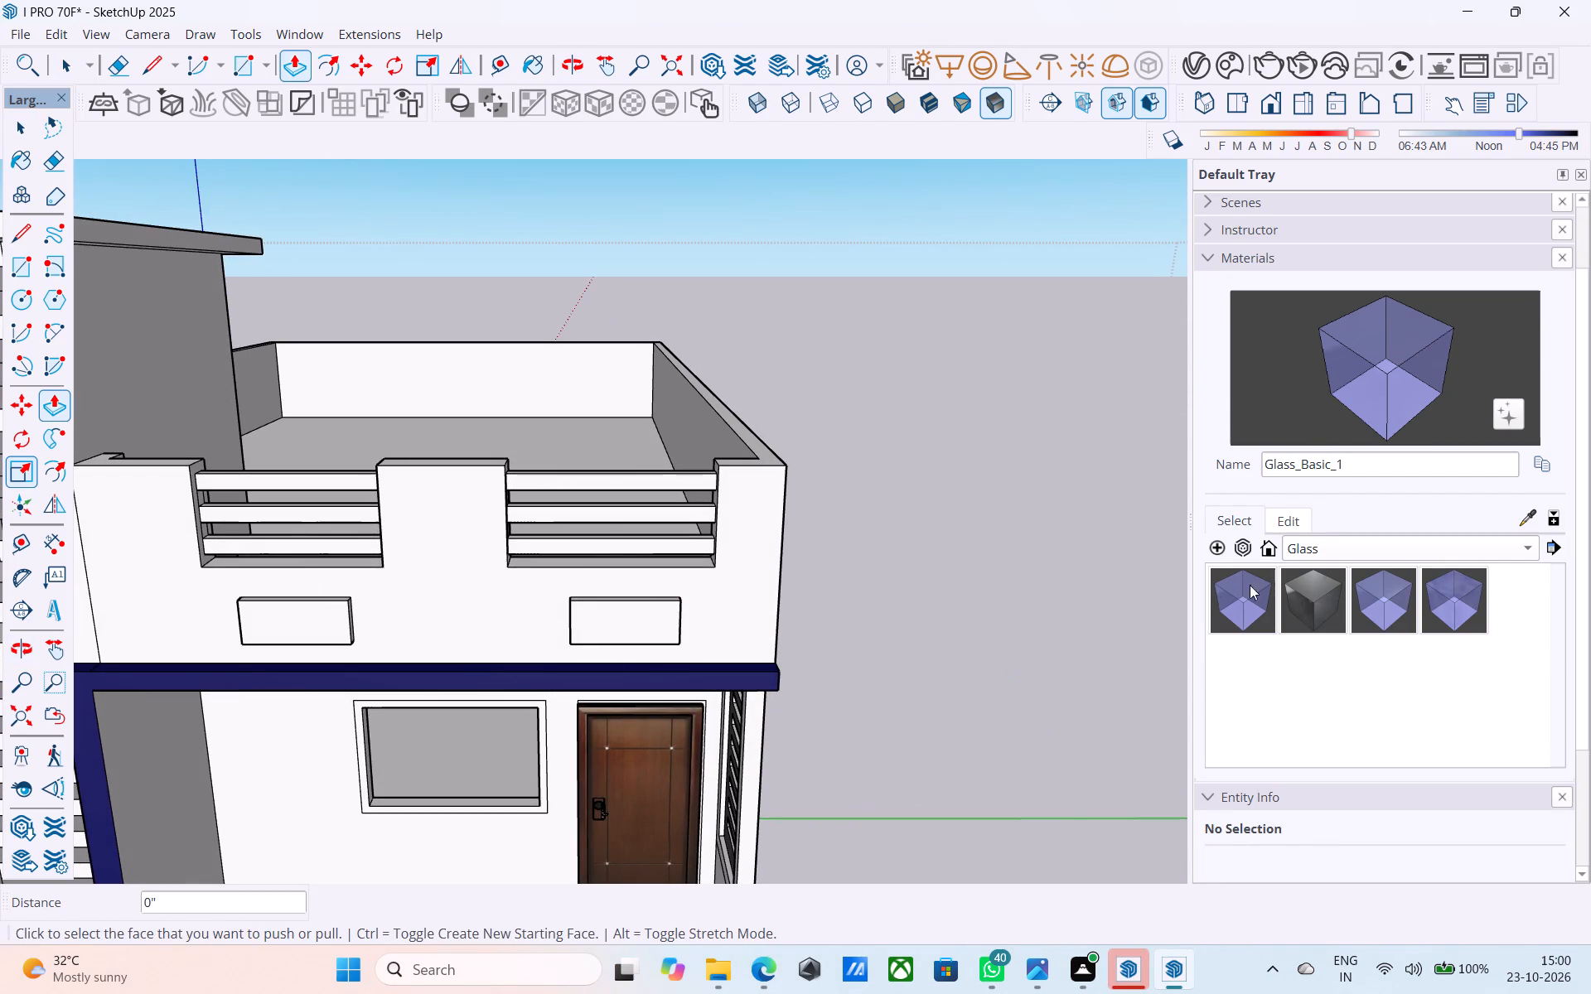
{"action": "left_click", "coordinate": [1336, 542]}
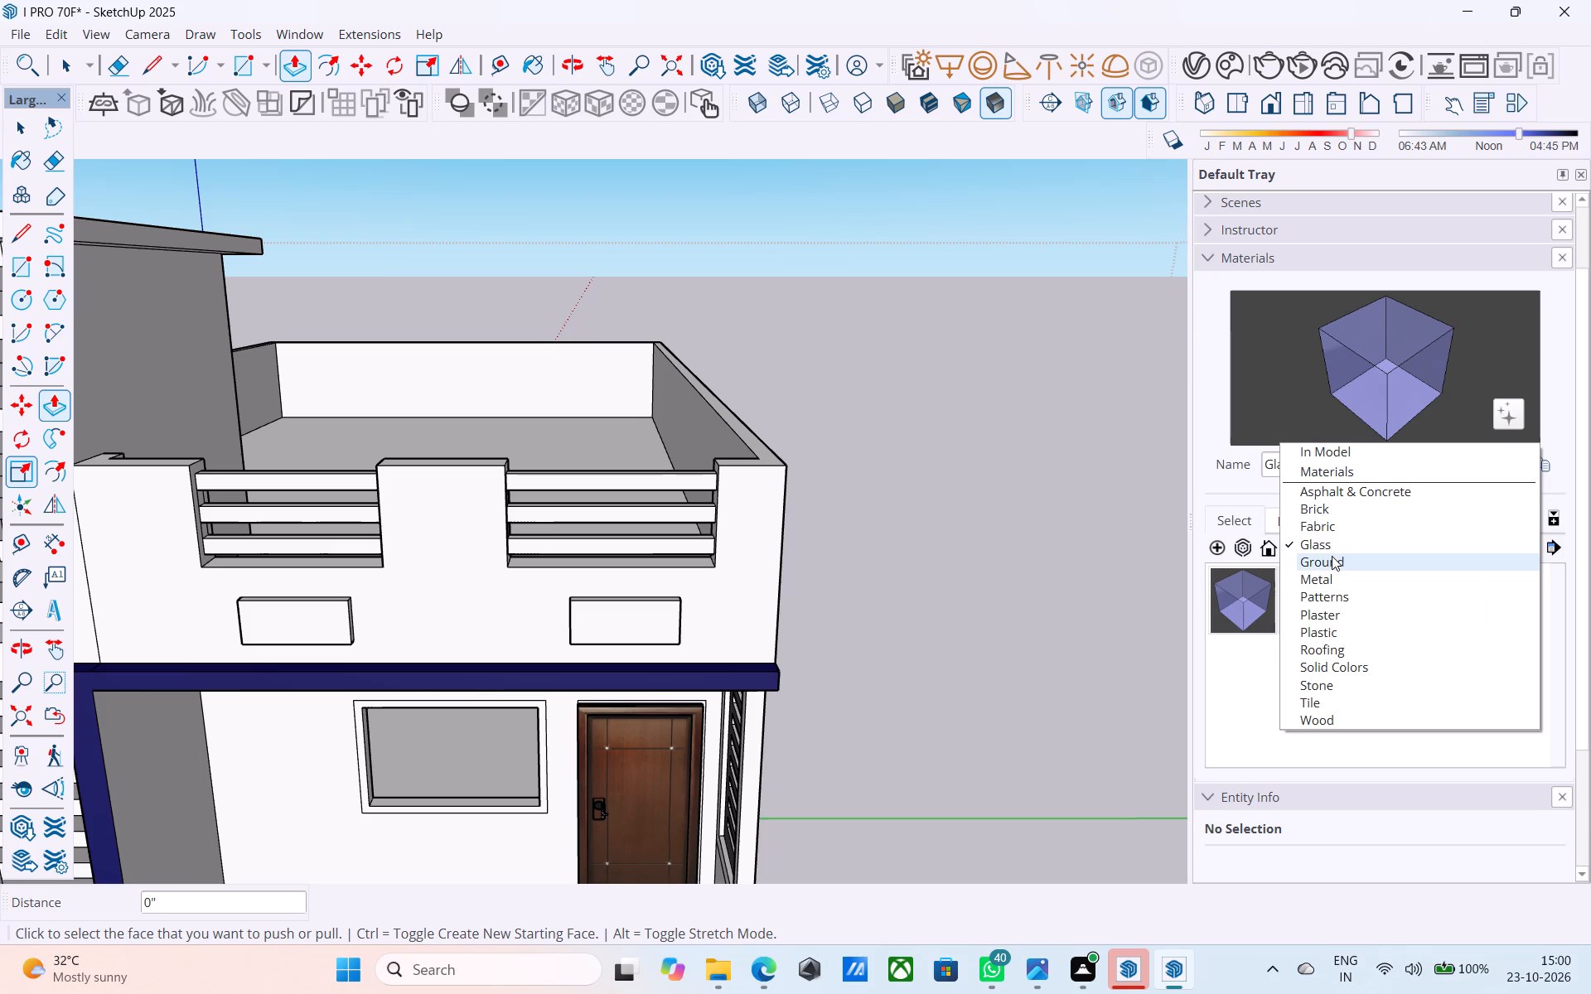
{"action": "left_click", "coordinate": [1330, 456]}
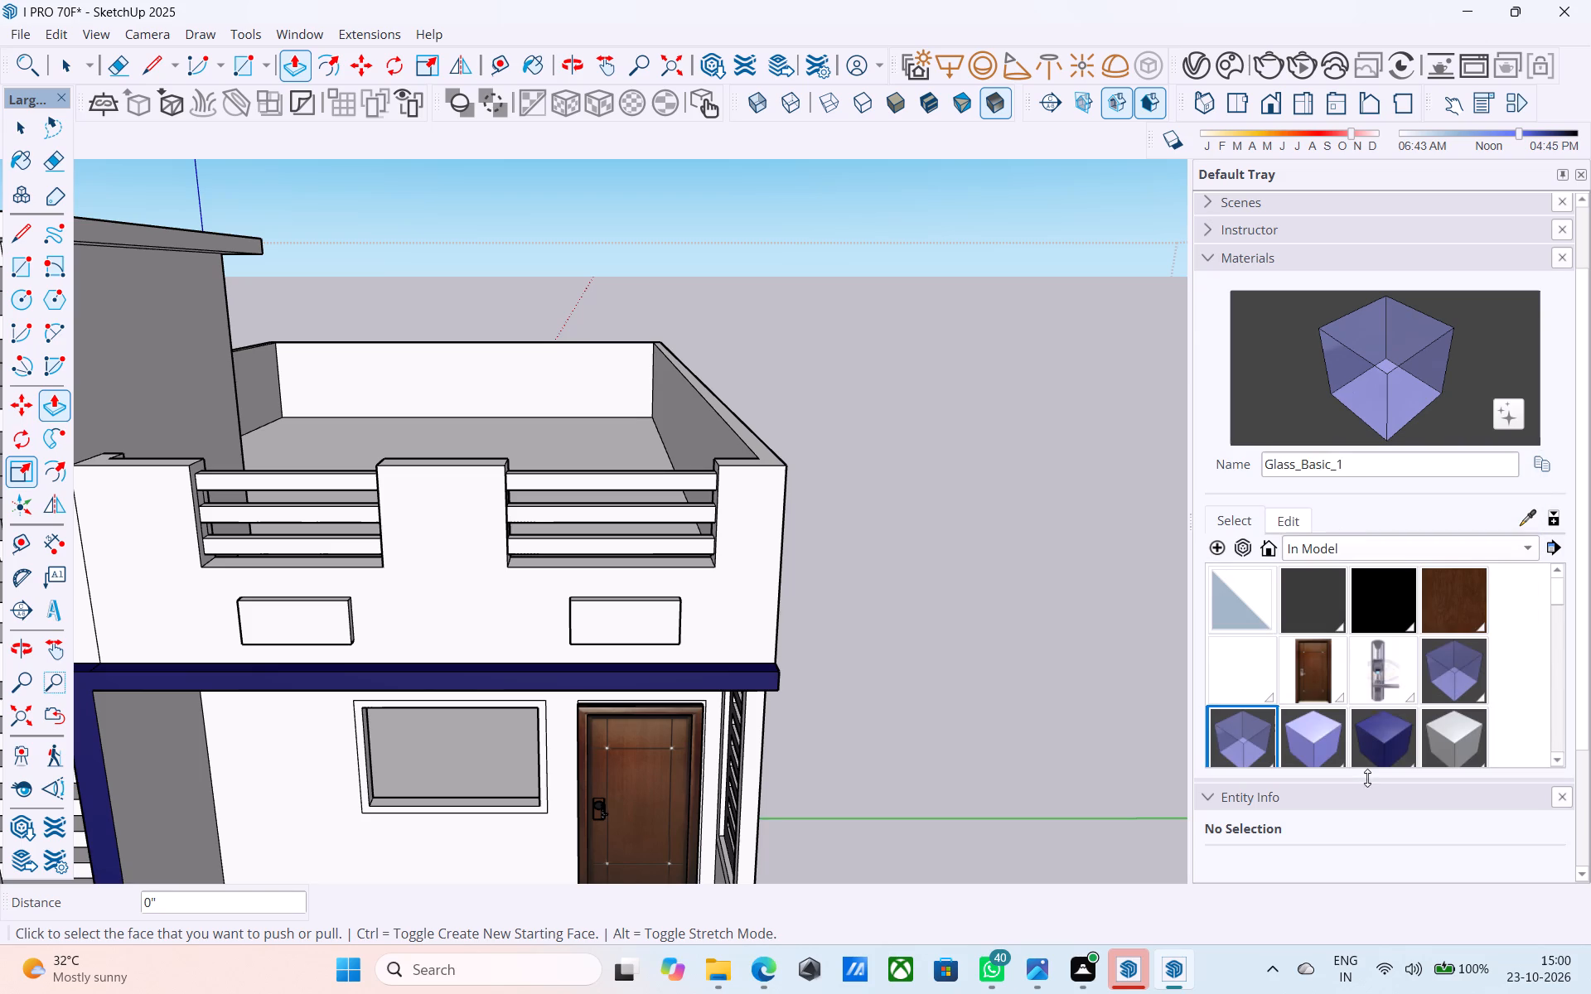
{"action": "left_click", "coordinate": [1369, 752]}
{"action": "left_click", "coordinate": [276, 634]}
{"action": "left_click", "coordinate": [597, 633]}
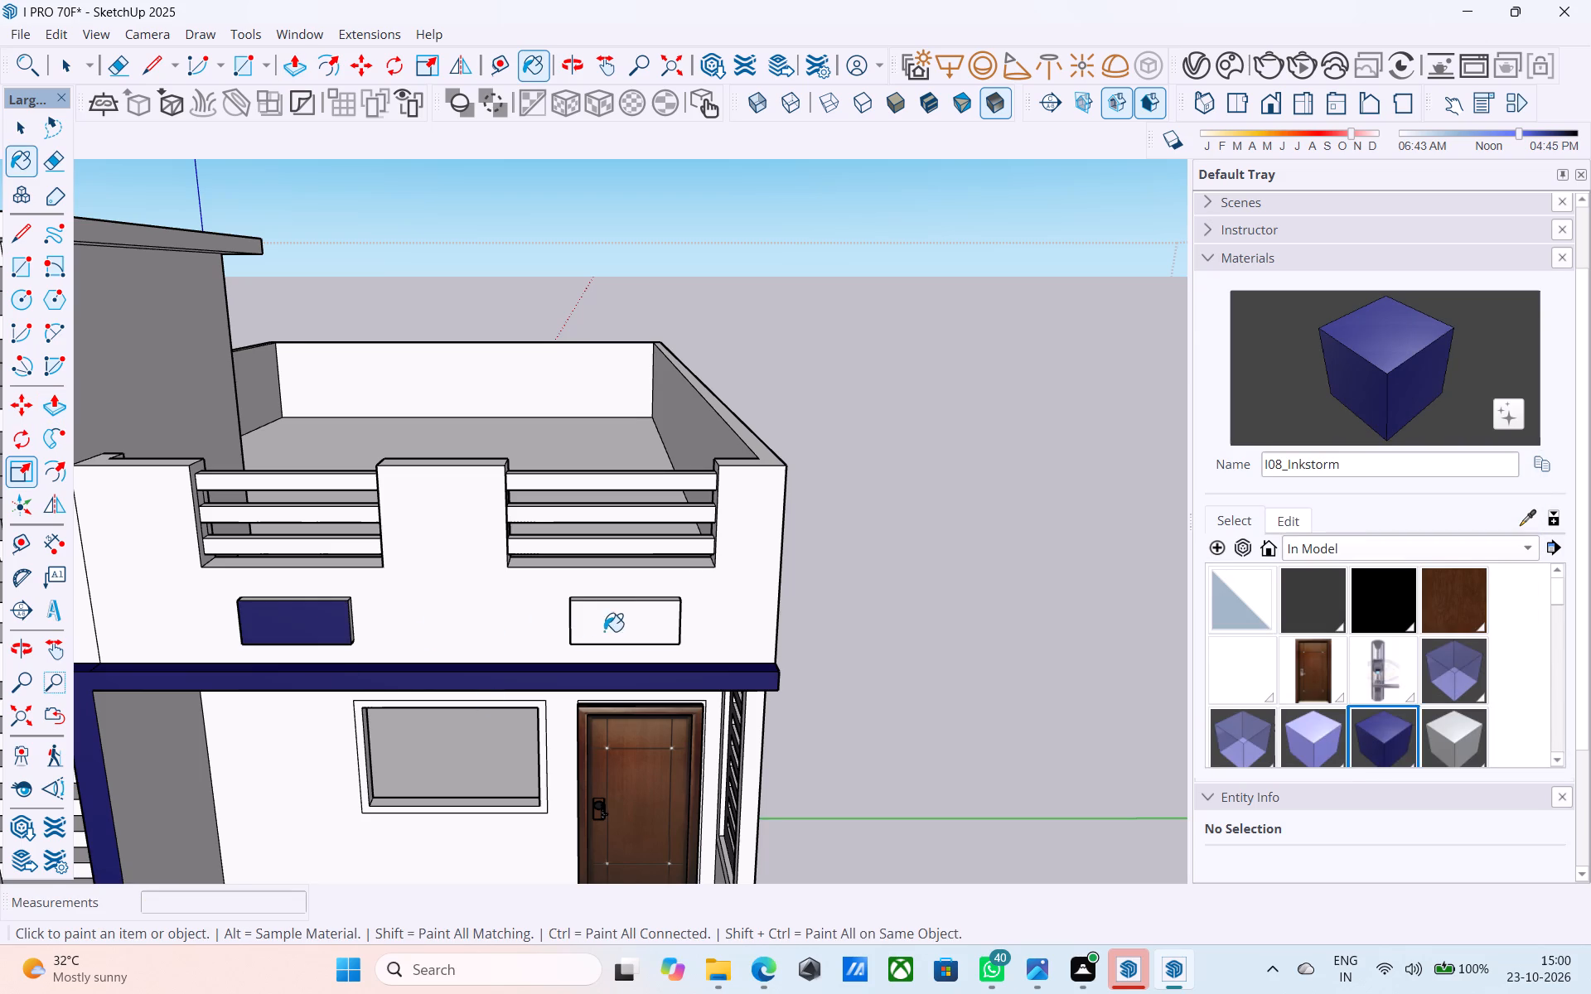
Examine the overall front elevation with the painted parapet panels.
{"action": "scroll", "coordinate": [684, 561], "scroll_direction": "down", "scroll_amount": 11}
{"action": "middle_click_drag", "start_coordinate": [599, 710], "coordinate": [608, 573]}
{"action": "scroll", "coordinate": [612, 630], "scroll_direction": "down", "scroll_amount": 5}
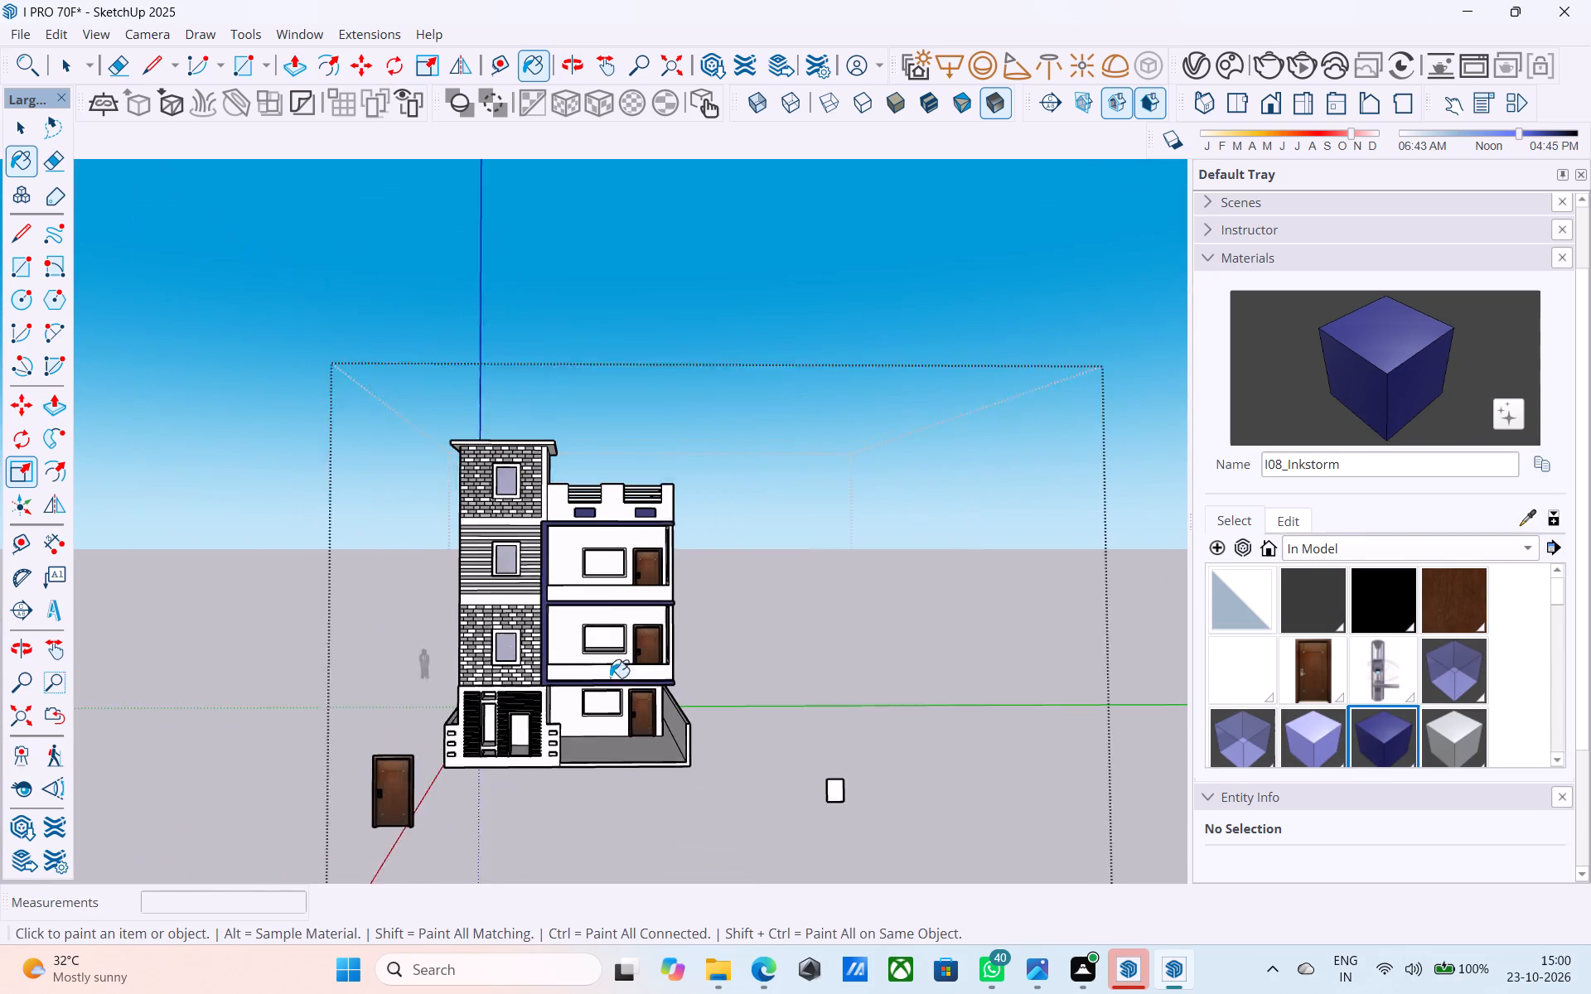
{"action": "scroll", "coordinate": [610, 678], "scroll_direction": "down", "scroll_amount": 2}
{"action": "scroll", "coordinate": [607, 691], "scroll_direction": "up", "scroll_amount": 1}
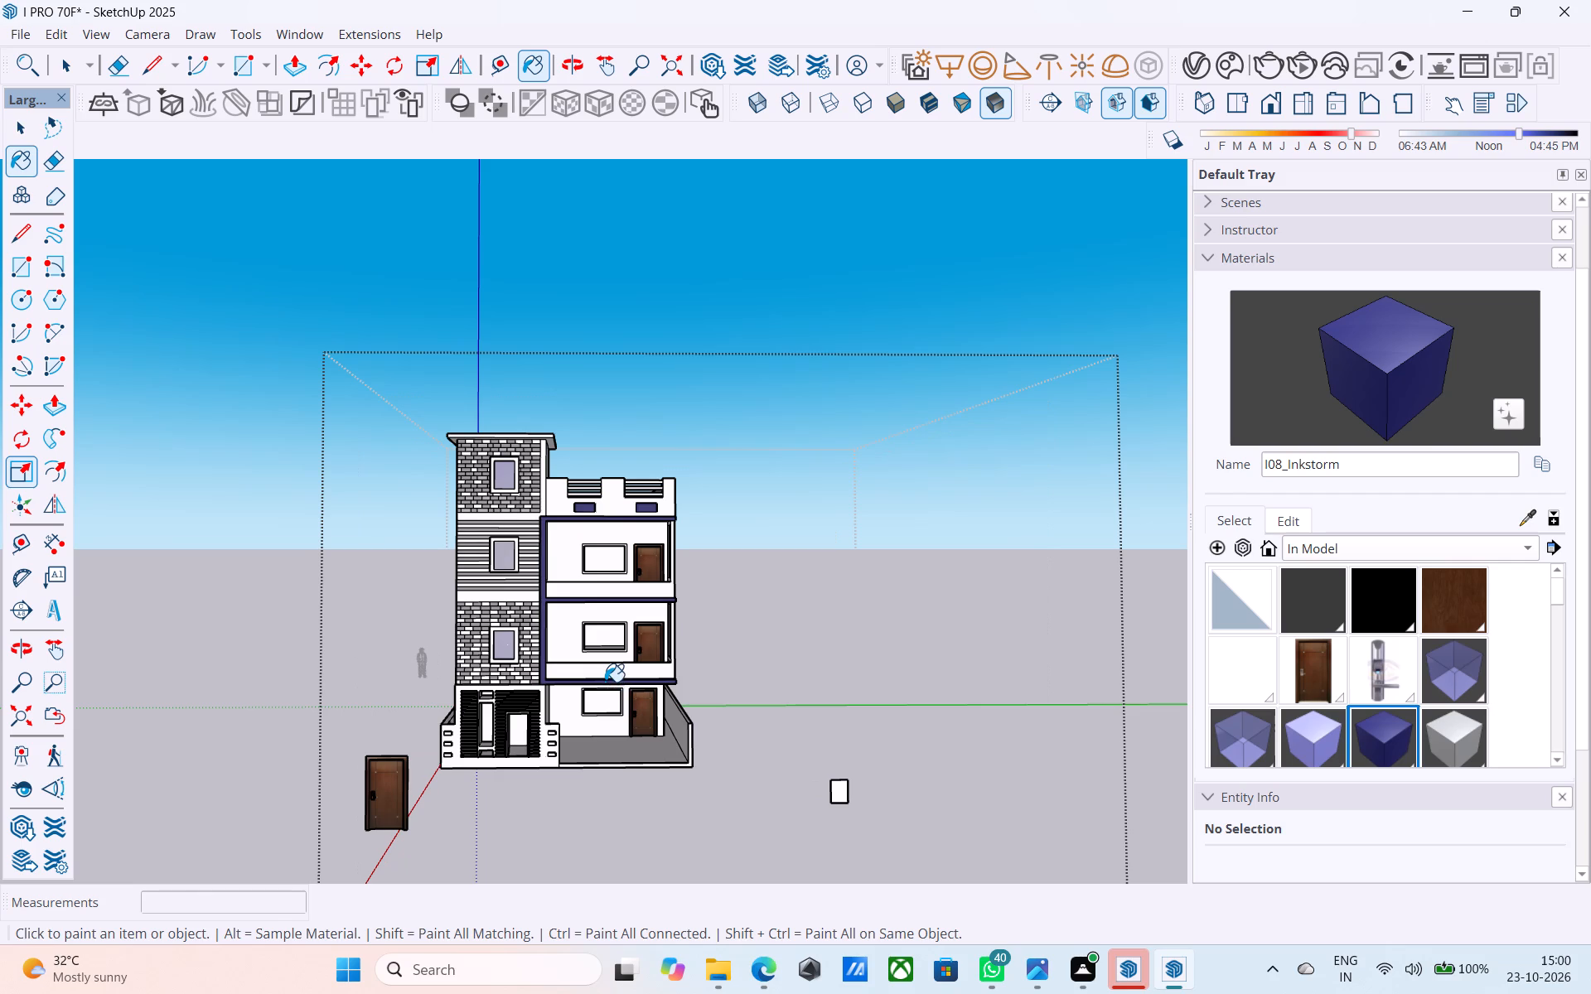
{"action": "middle_click_drag", "start_coordinate": [605, 681], "coordinate": [564, 656]}
{"action": "scroll", "coordinate": [516, 608], "scroll_direction": "up", "scroll_amount": 6}
{"action": "middle_click_drag", "start_coordinate": [545, 630], "coordinate": [573, 670]}
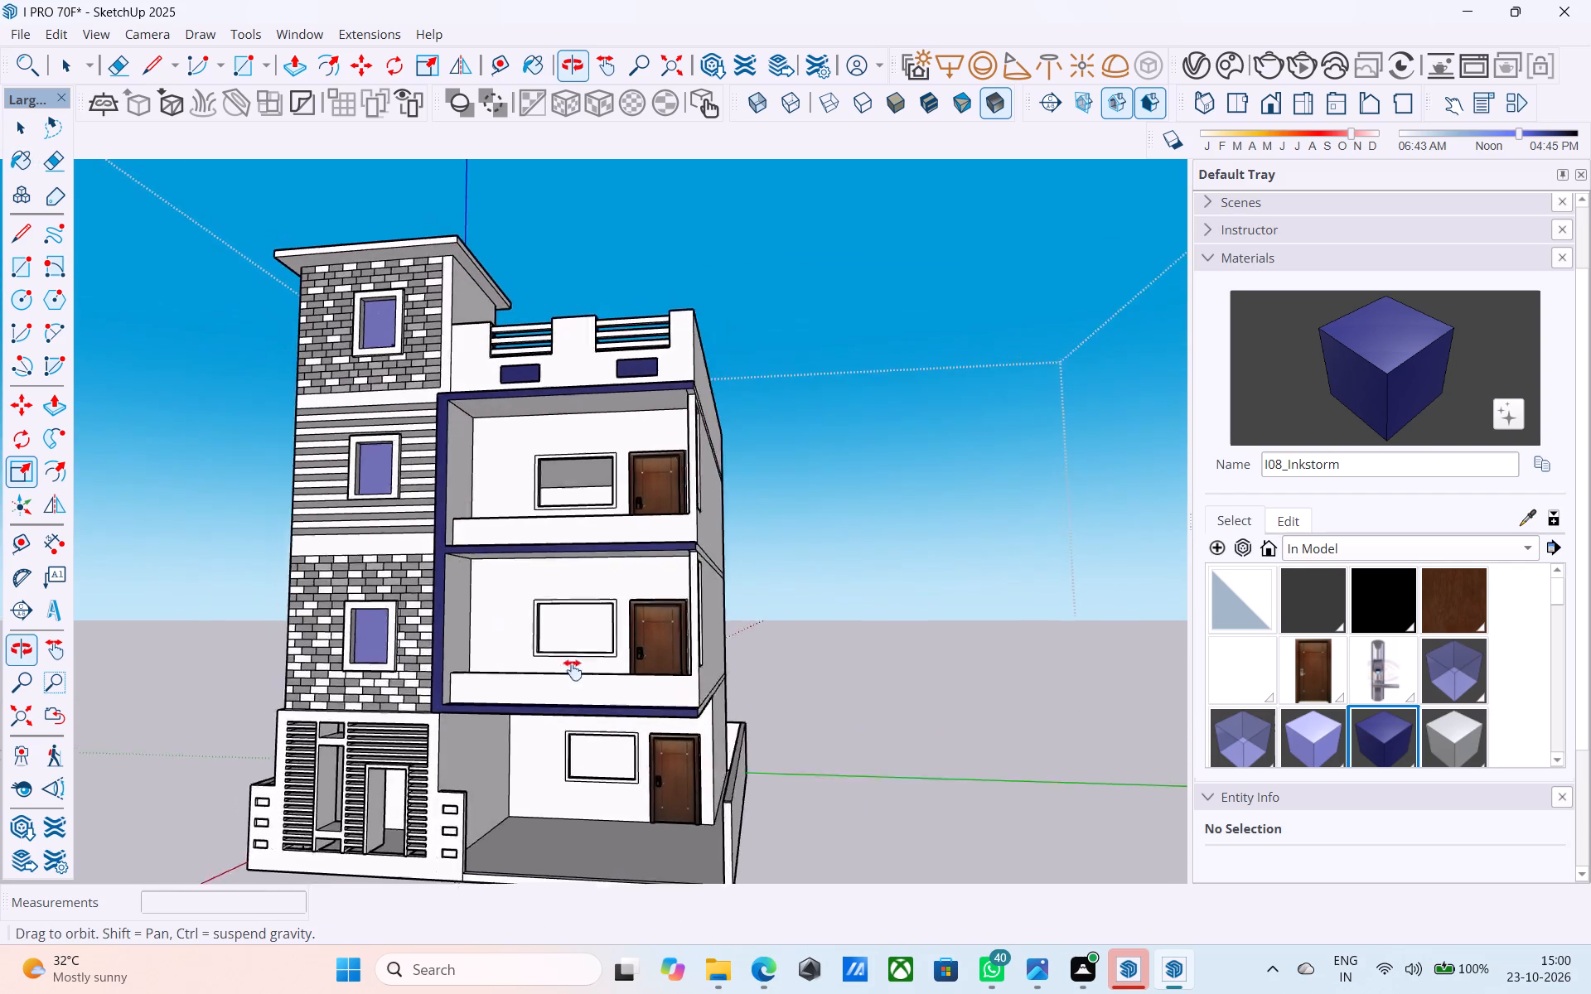
{"action": "middle_click_drag", "start_coordinate": [573, 670], "coordinate": [428, 708]}
Copy the outer top edge of the front balcony parapet 1" inward across its top face.
{"action": "scroll", "coordinate": [337, 755], "scroll_direction": "up", "scroll_amount": 5}
{"action": "middle_click_drag", "start_coordinate": [384, 766], "coordinate": [265, 882]}
{"action": "scroll", "coordinate": [288, 877], "scroll_direction": "up", "scroll_amount": 1}
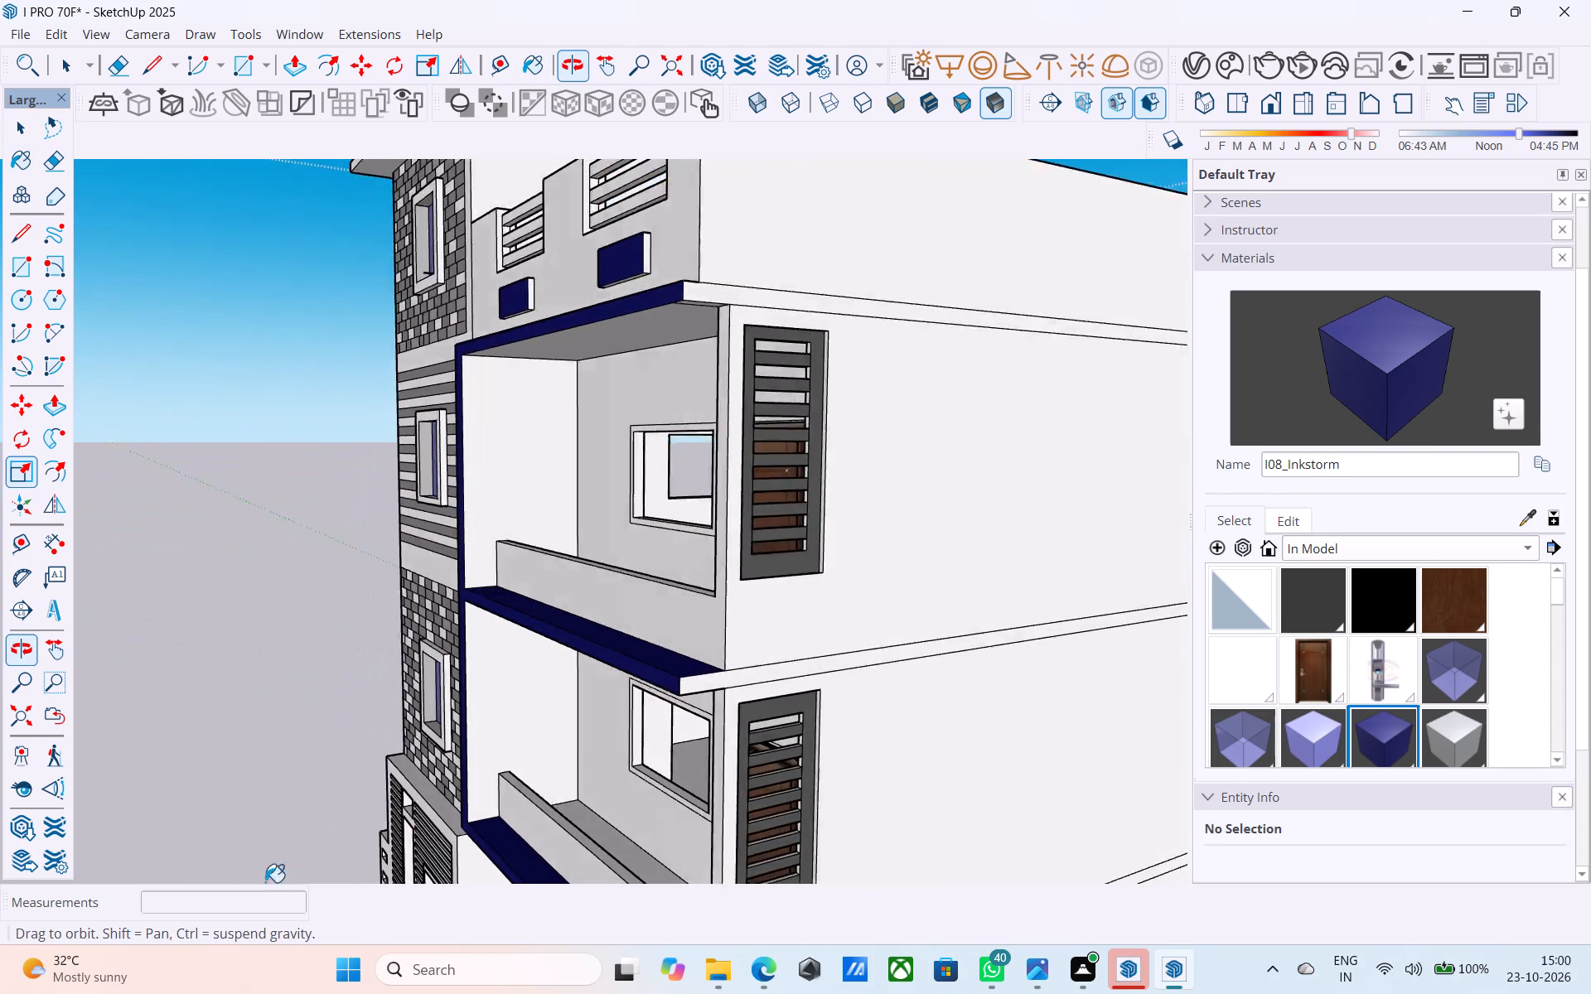
{"action": "middle_click_drag", "start_coordinate": [265, 882], "coordinate": [276, 881]}
{"action": "scroll", "coordinate": [564, 752], "scroll_direction": "up", "scroll_amount": 8}
{"action": "key", "text": "space"}
{"action": "scroll", "coordinate": [517, 788], "scroll_direction": "up", "scroll_amount": 2}
{"action": "middle_click_drag", "start_coordinate": [510, 789], "coordinate": [496, 790]}
{"action": "scroll", "coordinate": [493, 790], "scroll_direction": "up", "scroll_amount": 1}
{"action": "middle_click_drag", "start_coordinate": [488, 789], "coordinate": [446, 779]}
{"action": "scroll", "coordinate": [485, 784], "scroll_direction": "up", "scroll_amount": 5}
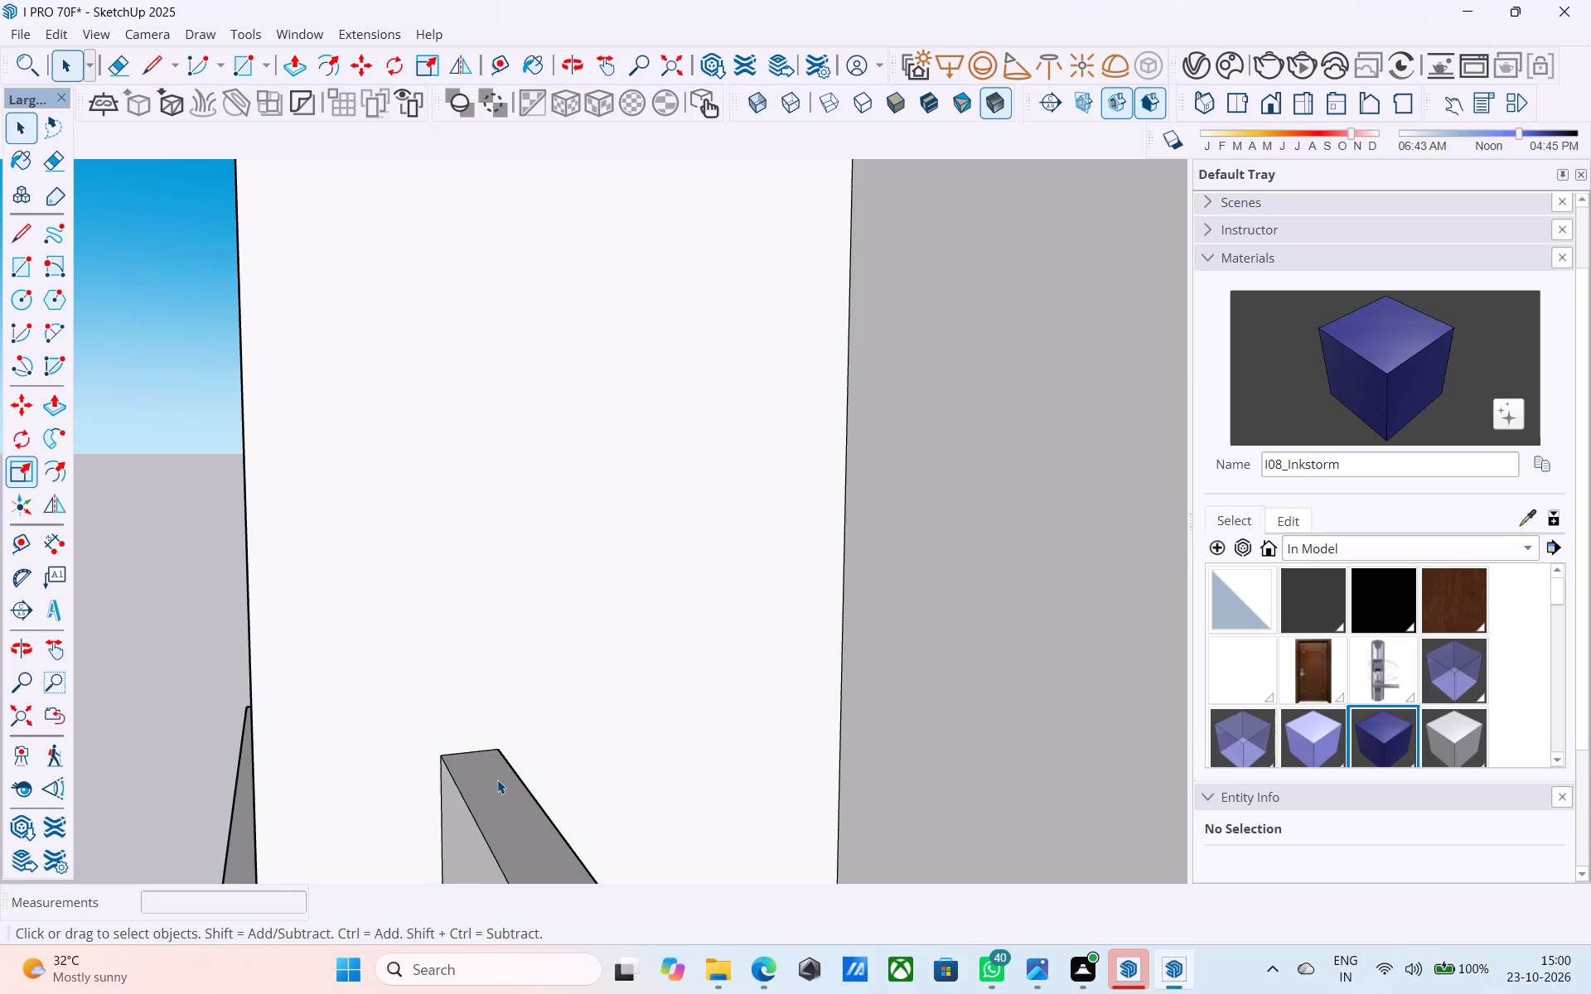
{"action": "left_click", "coordinate": [459, 771]}
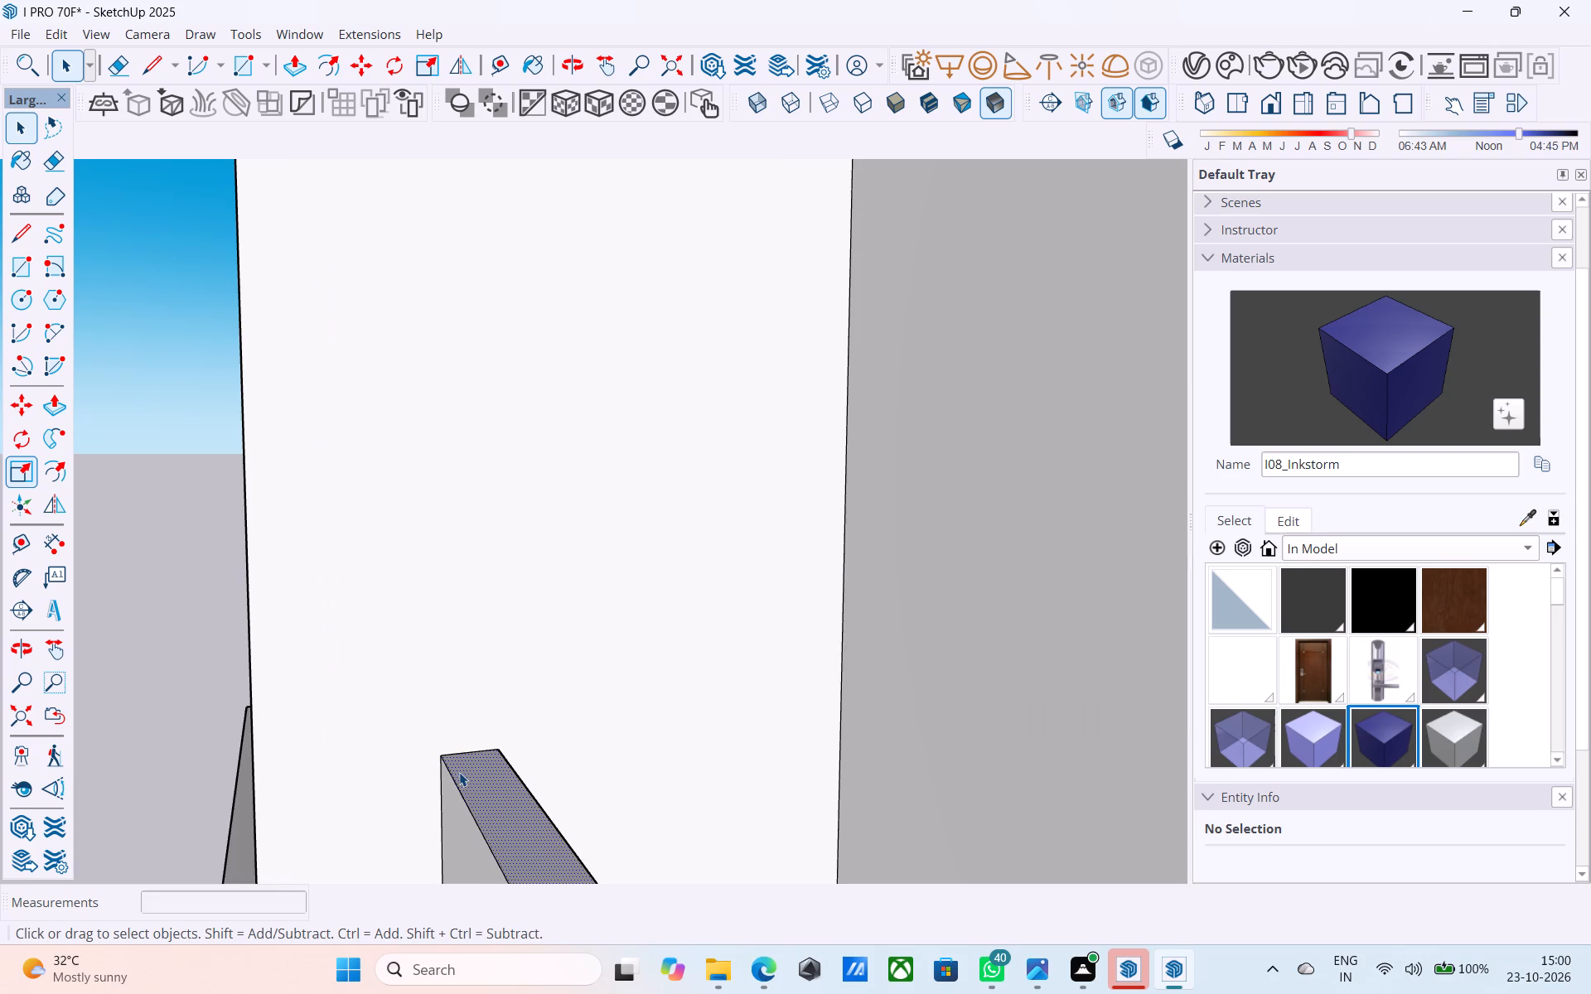
{"action": "key", "text": "space"}
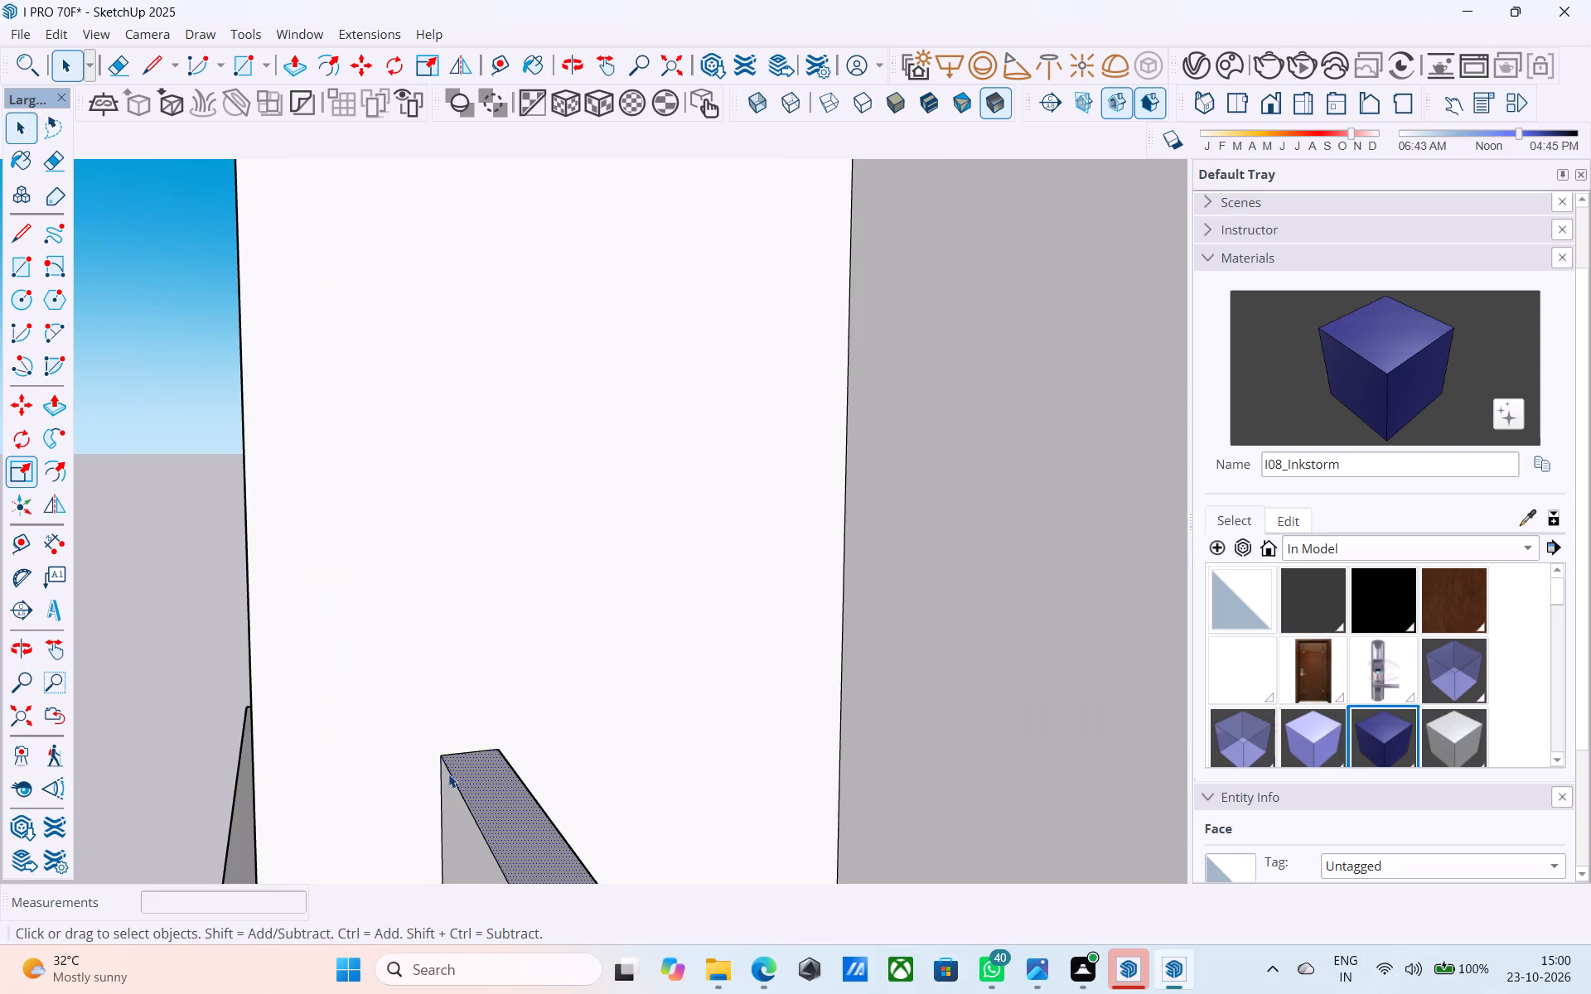
{"action": "left_click", "coordinate": [450, 775]}
{"action": "key", "text": "m"}
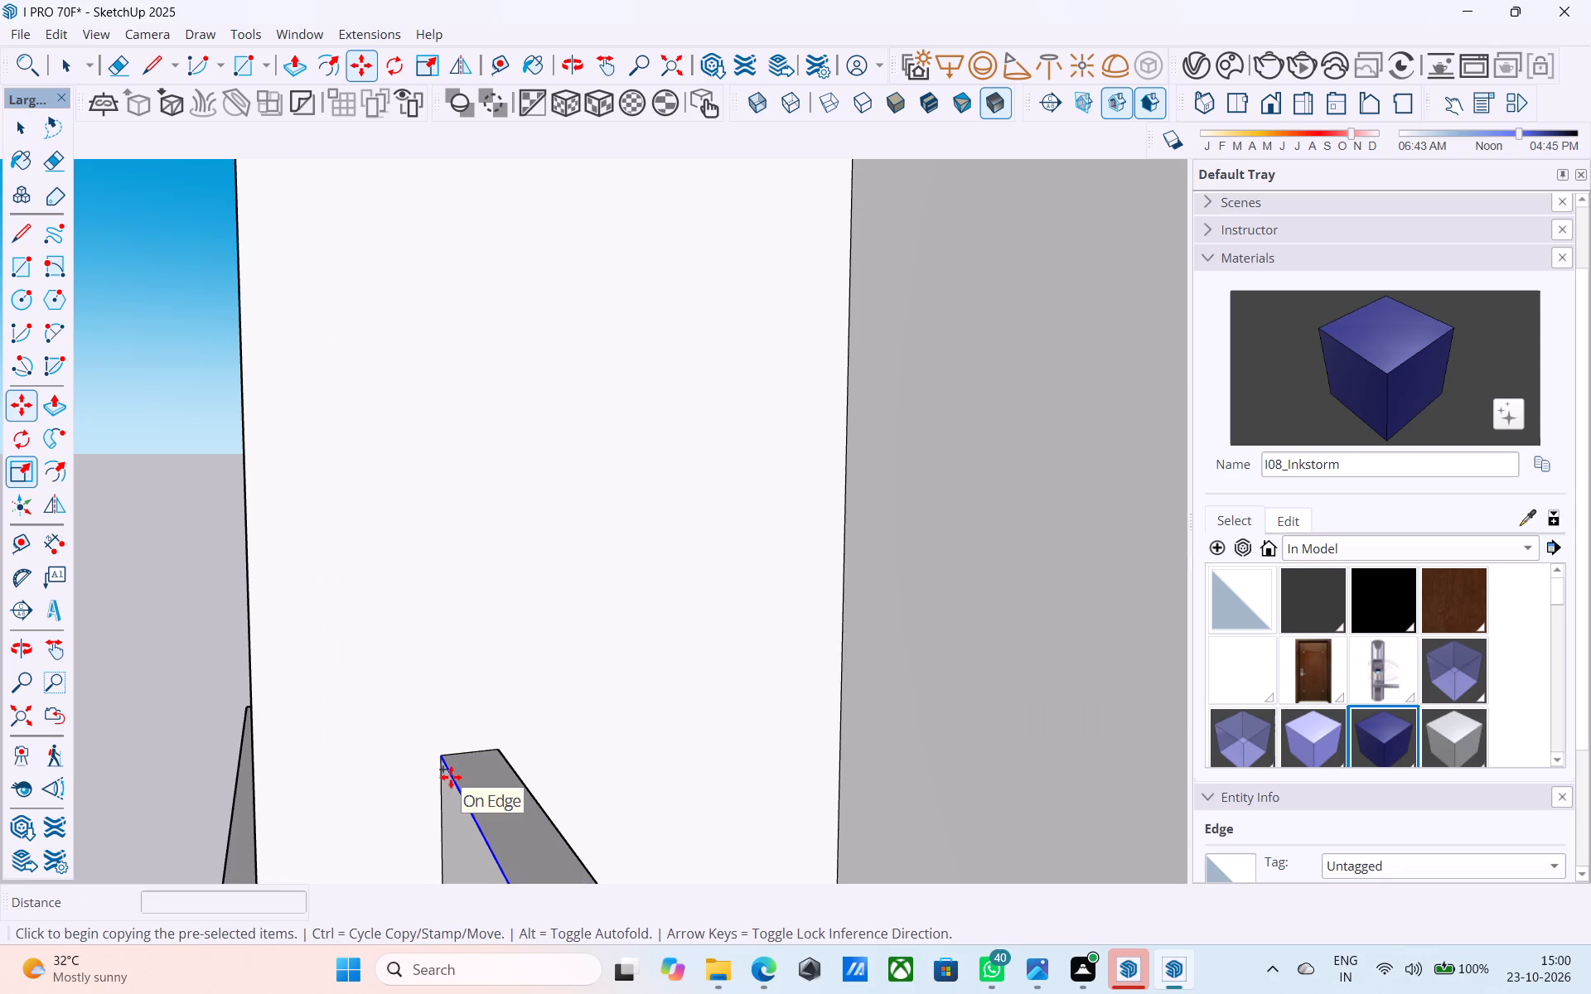
{"action": "left_click", "coordinate": [446, 760]}
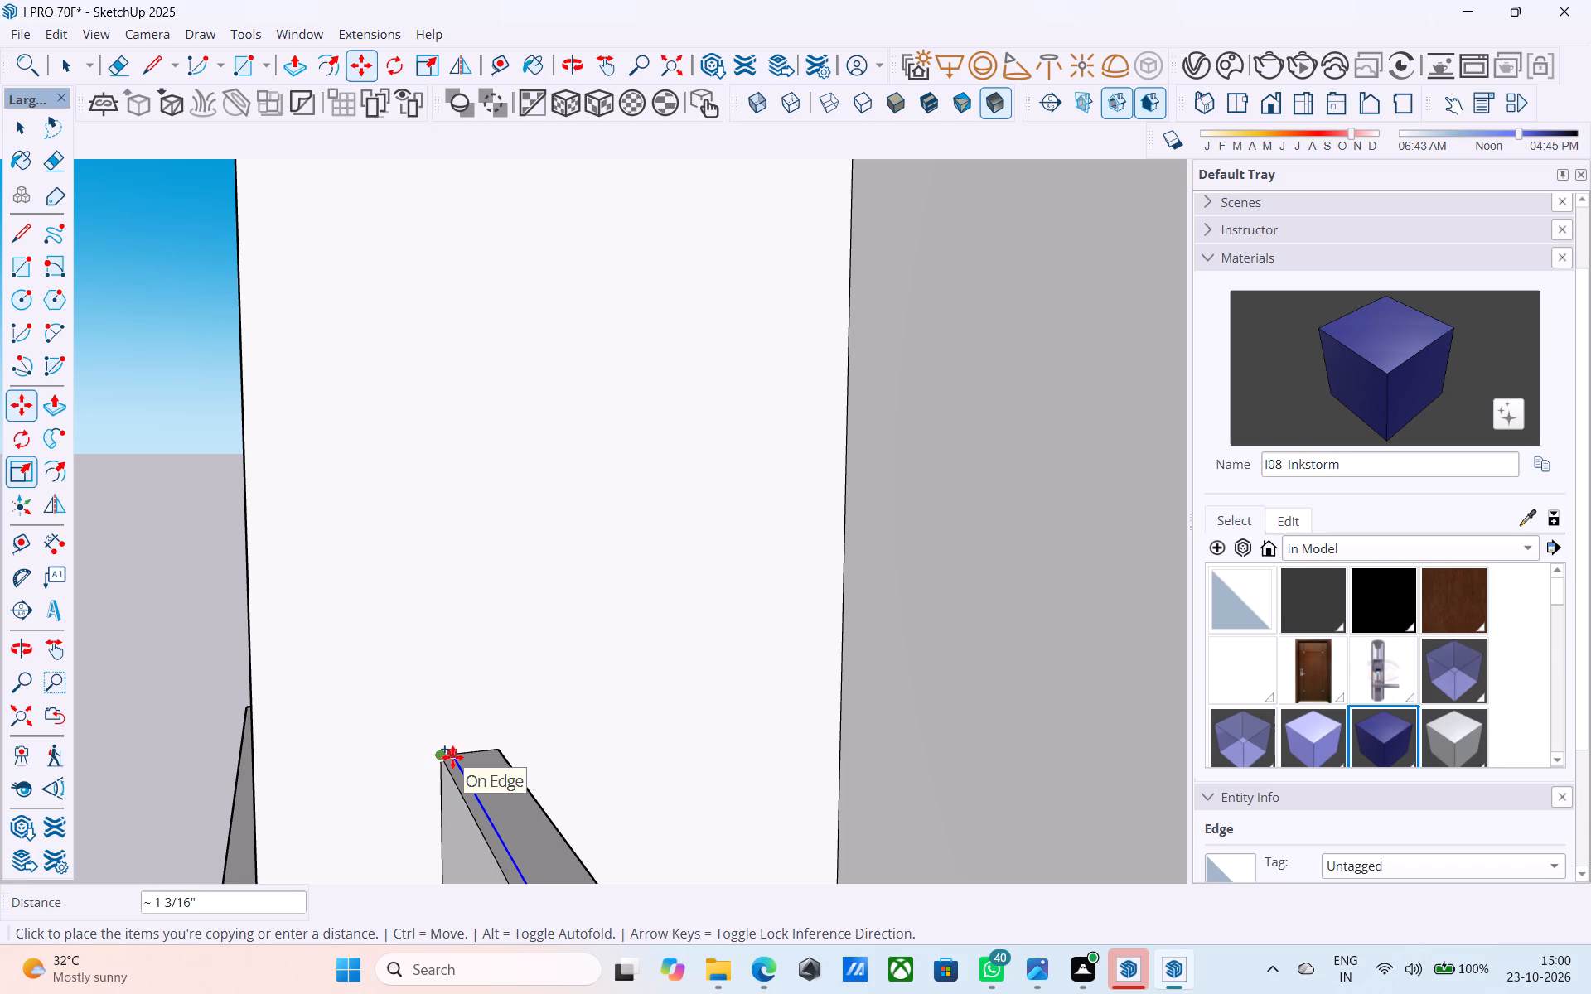
{"action": "type", "text": "1\""}
{"action": "key", "text": "Return"}
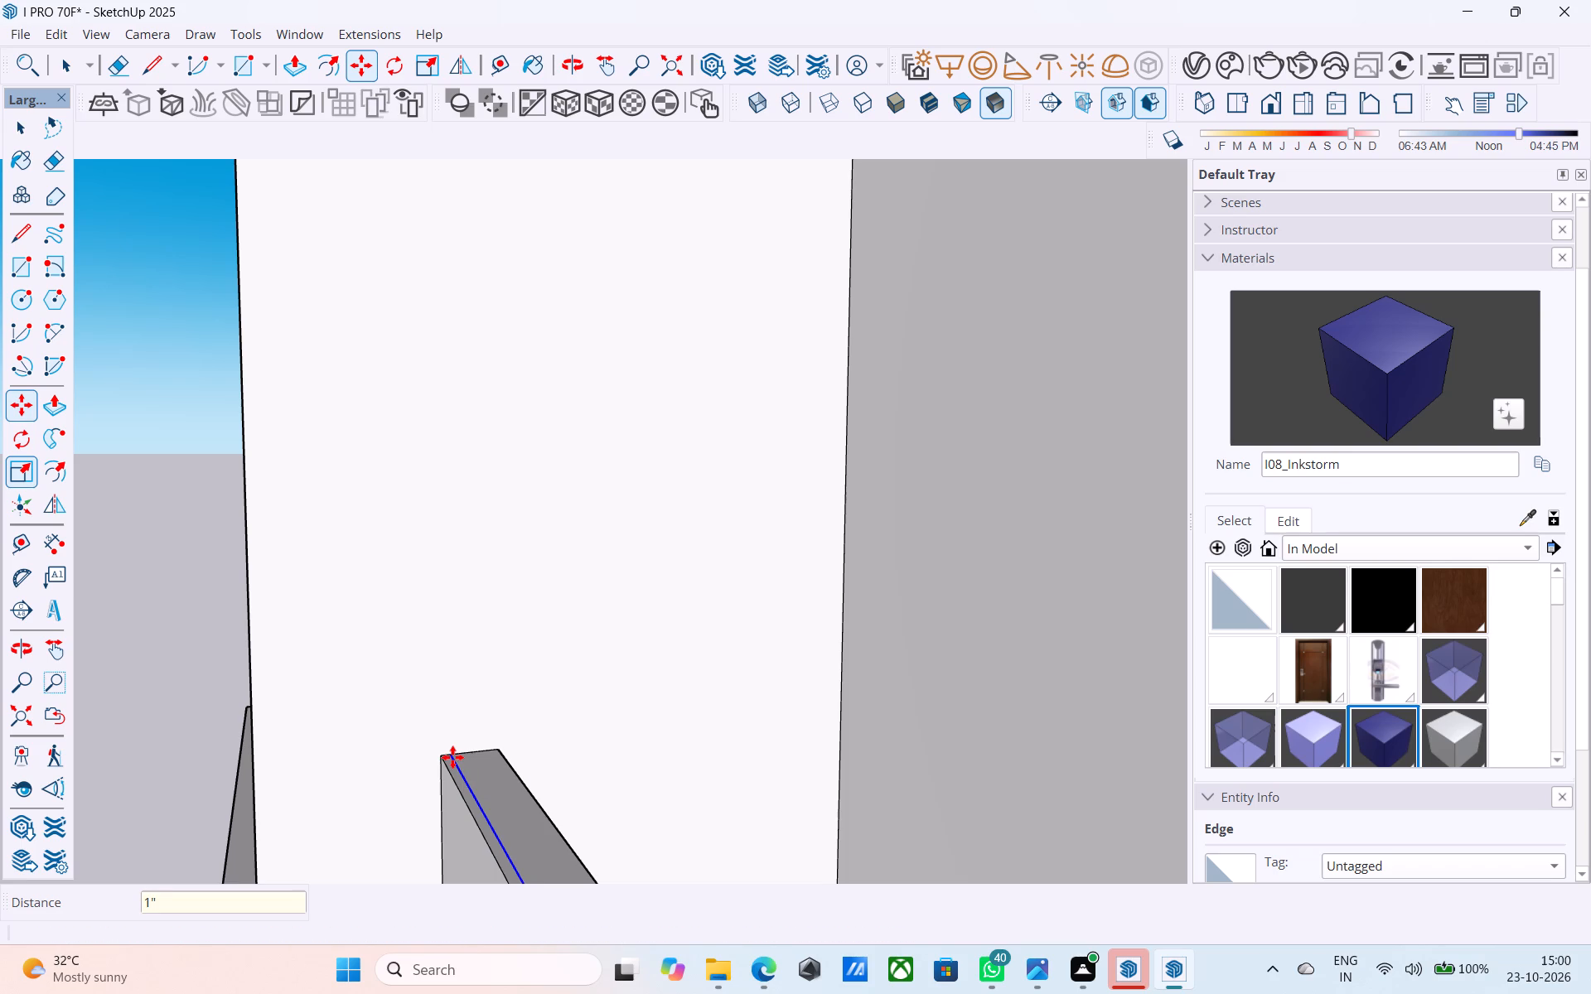
{"action": "key", "text": "space"}
Copy the inner top edge of the balcony parapet a short distance inward across the same top face.
{"action": "scroll", "coordinate": [497, 781], "scroll_direction": "up", "scroll_amount": 3}
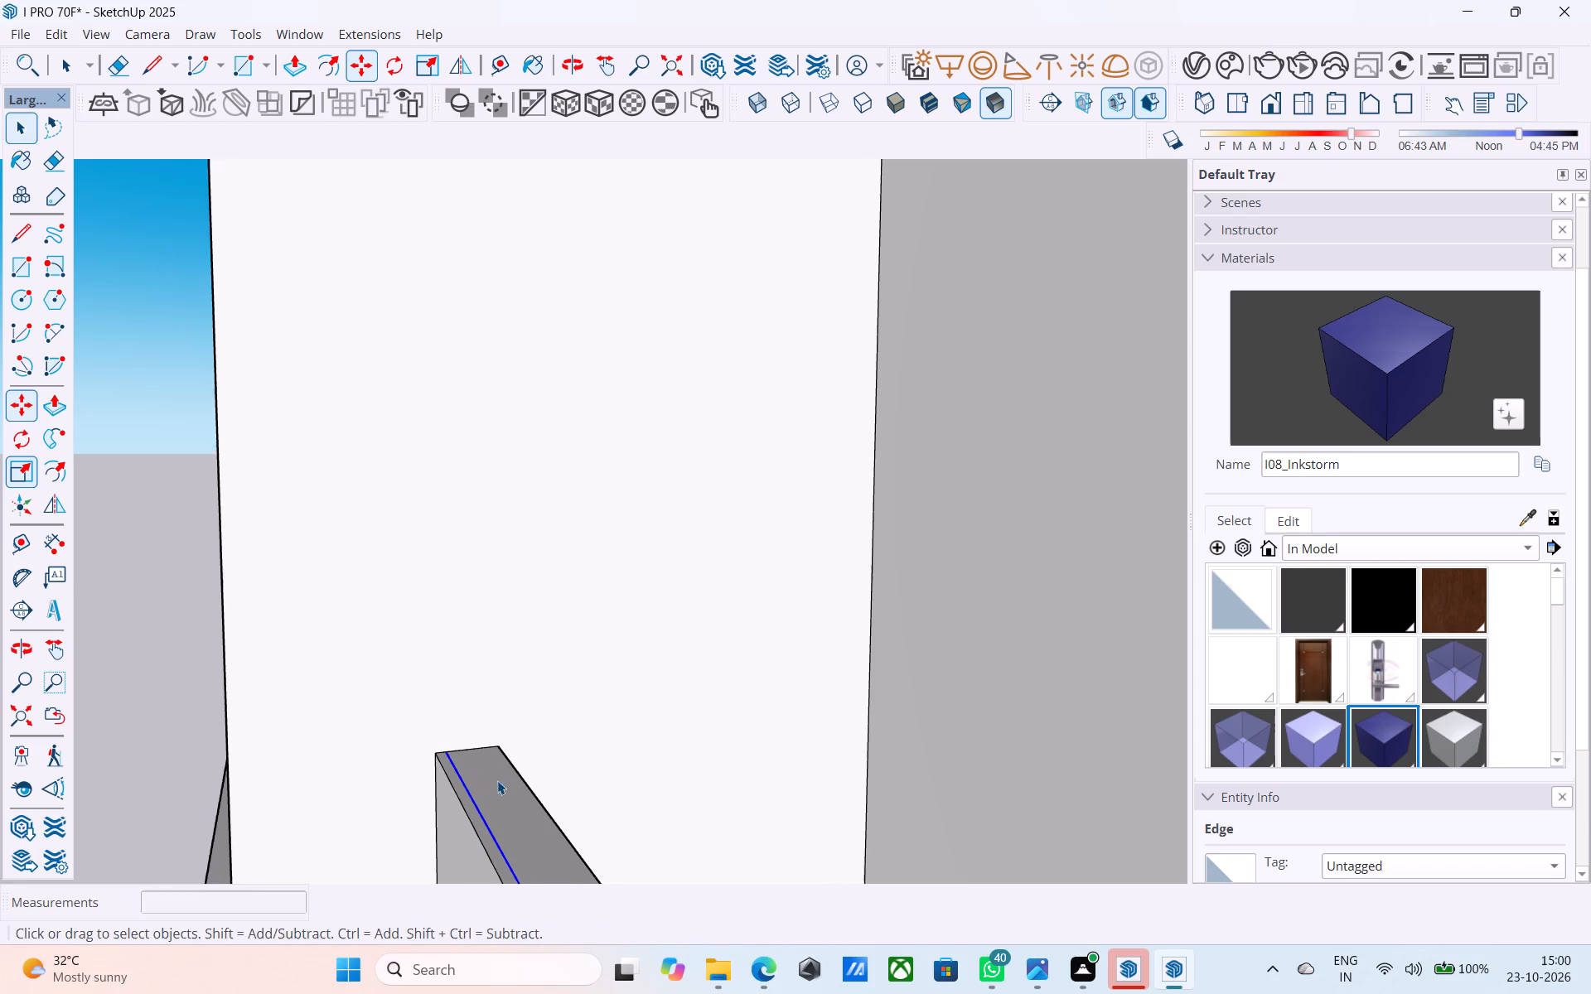
{"action": "left_click", "coordinate": [516, 762]}
{"action": "key", "text": "m"}
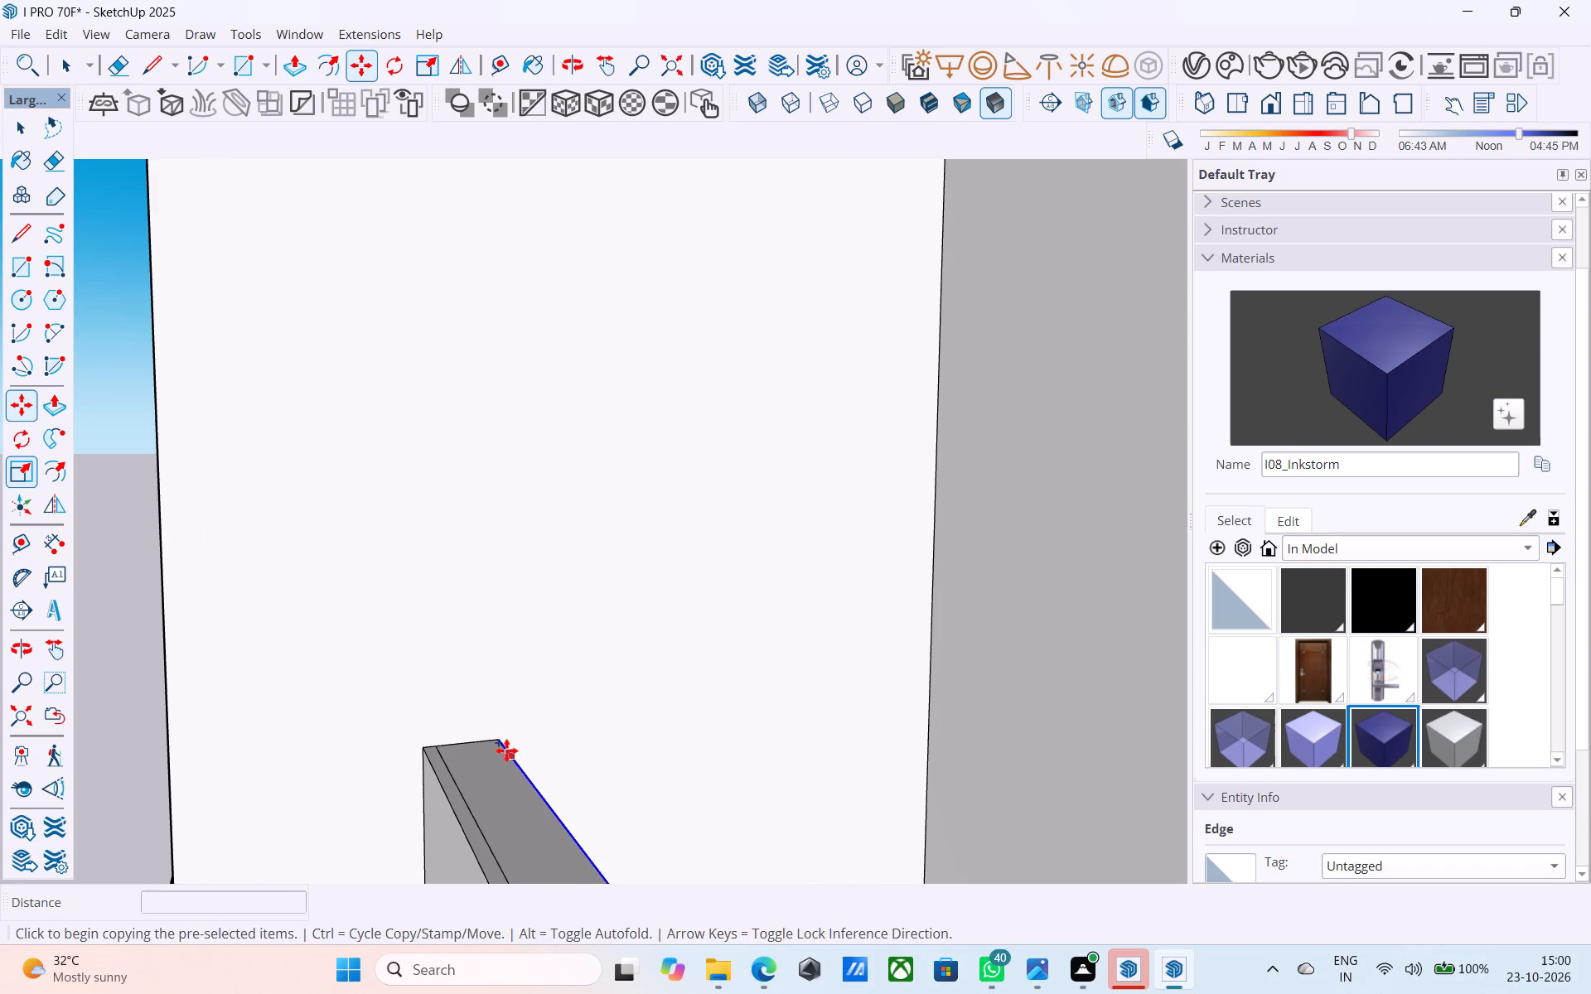
{"action": "left_click", "coordinate": [494, 741]}
{"action": "left_click", "coordinate": [484, 742]}
{"action": "key", "text": "space"}
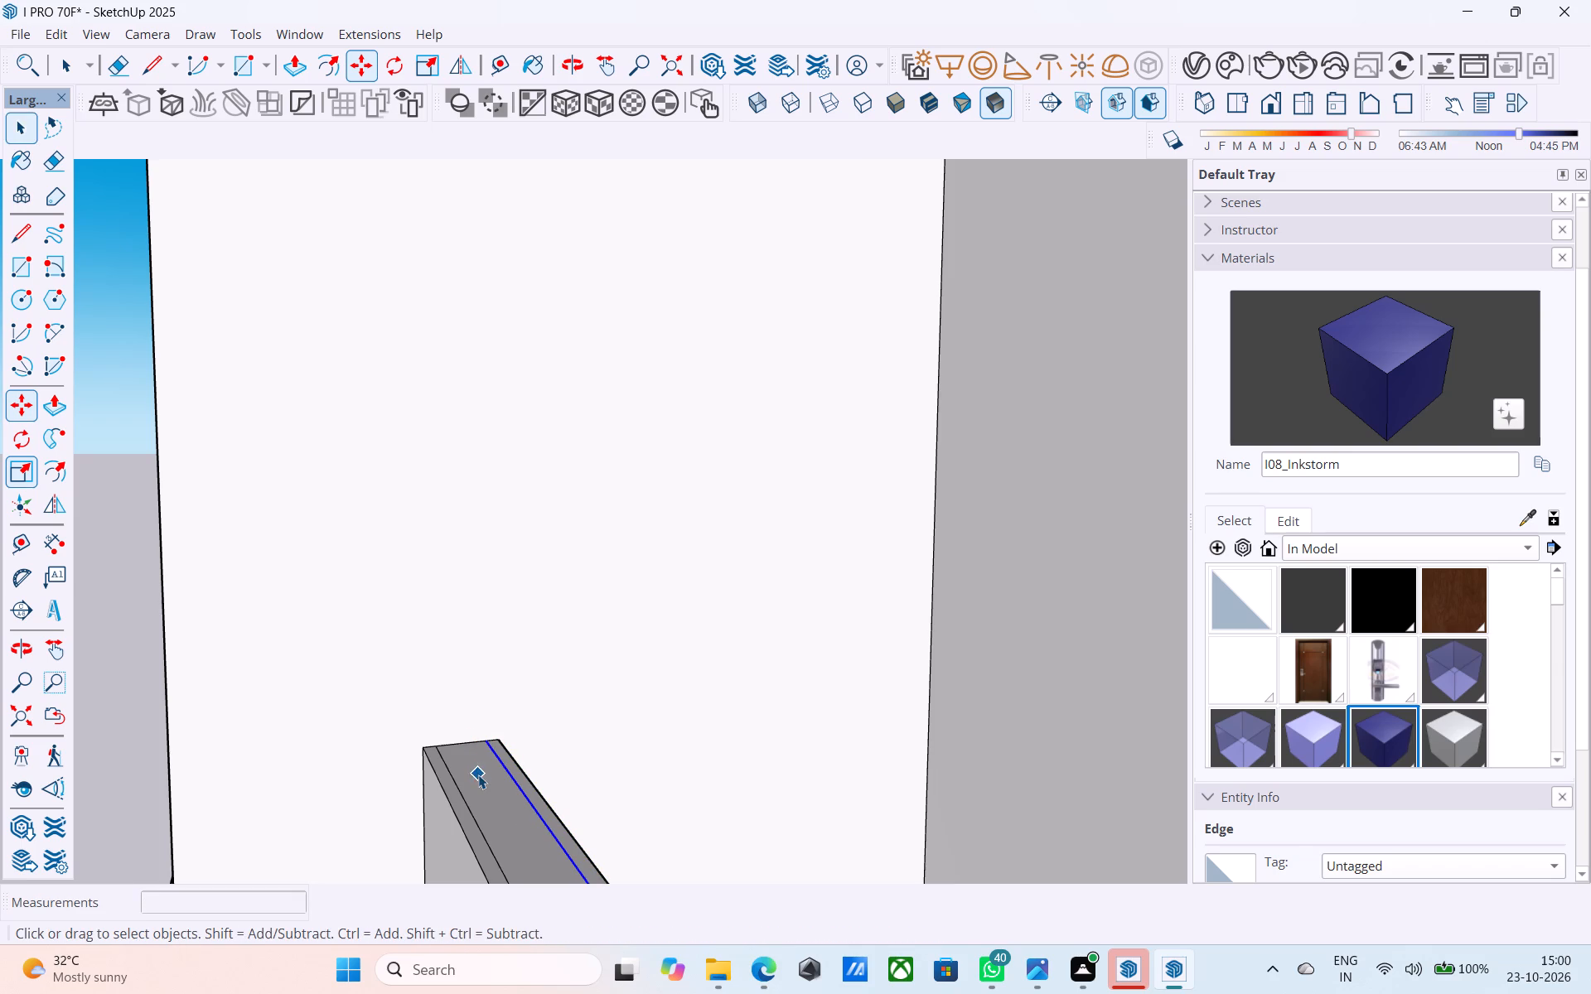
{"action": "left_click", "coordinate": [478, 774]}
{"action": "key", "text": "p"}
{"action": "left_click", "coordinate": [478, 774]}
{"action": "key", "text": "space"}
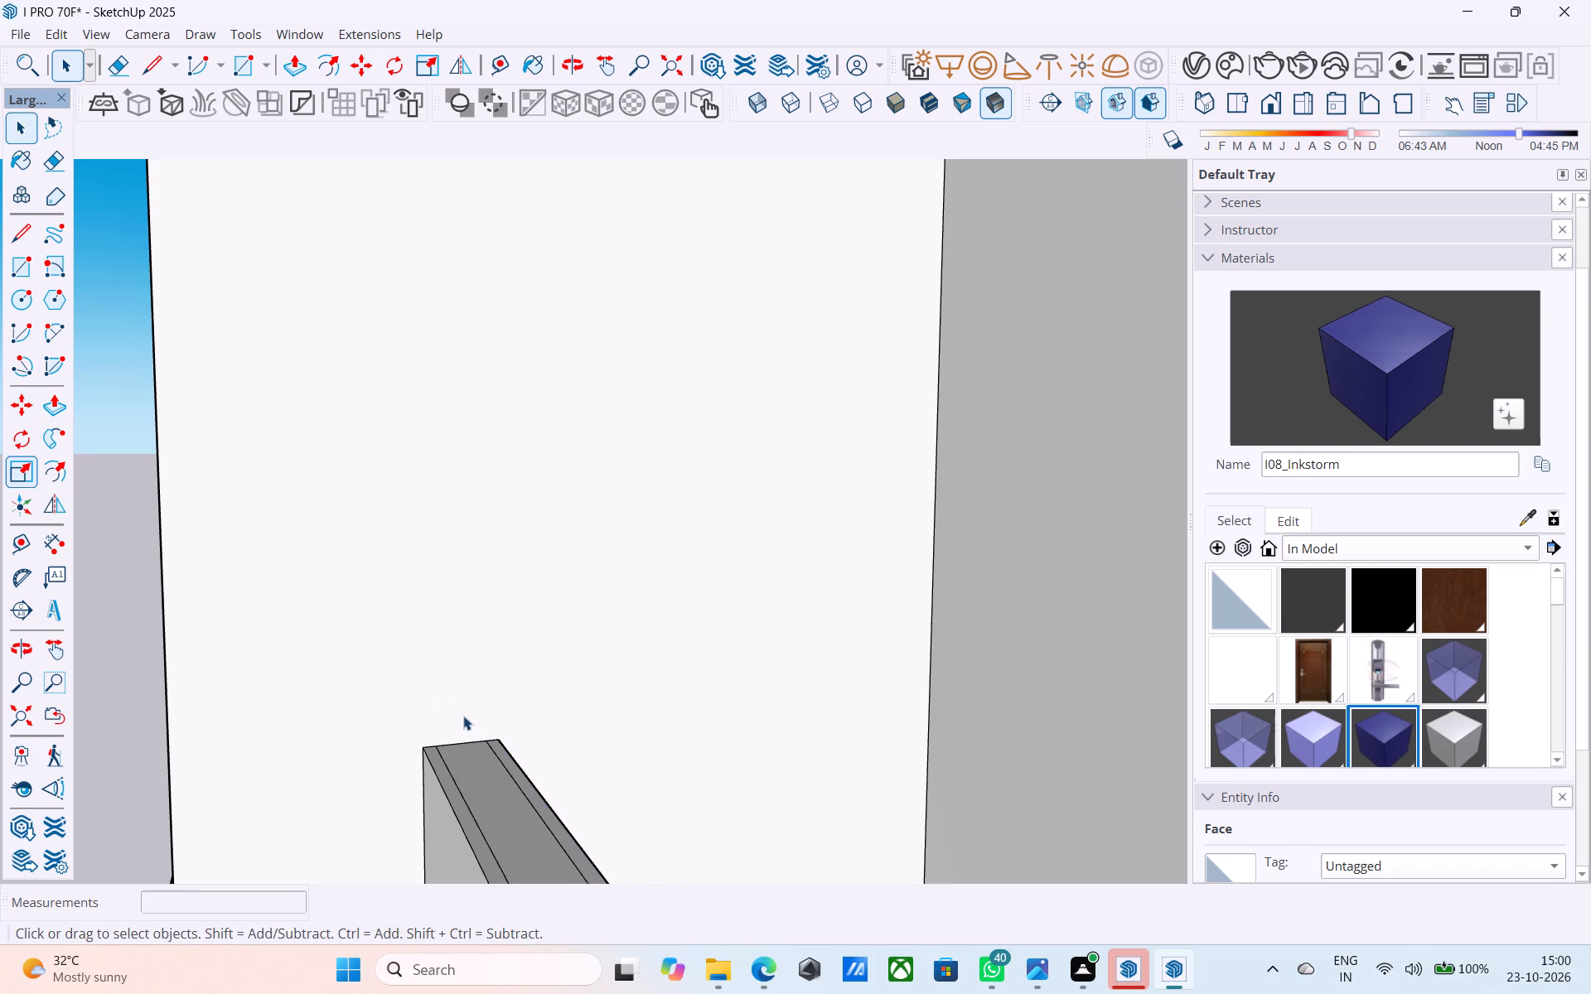
Copy the outer inset line on the balcony parapet's top another 1" inward.
{"action": "scroll", "coordinate": [447, 786], "scroll_direction": "up", "scroll_amount": 3}
{"action": "left_click", "coordinate": [460, 791]}
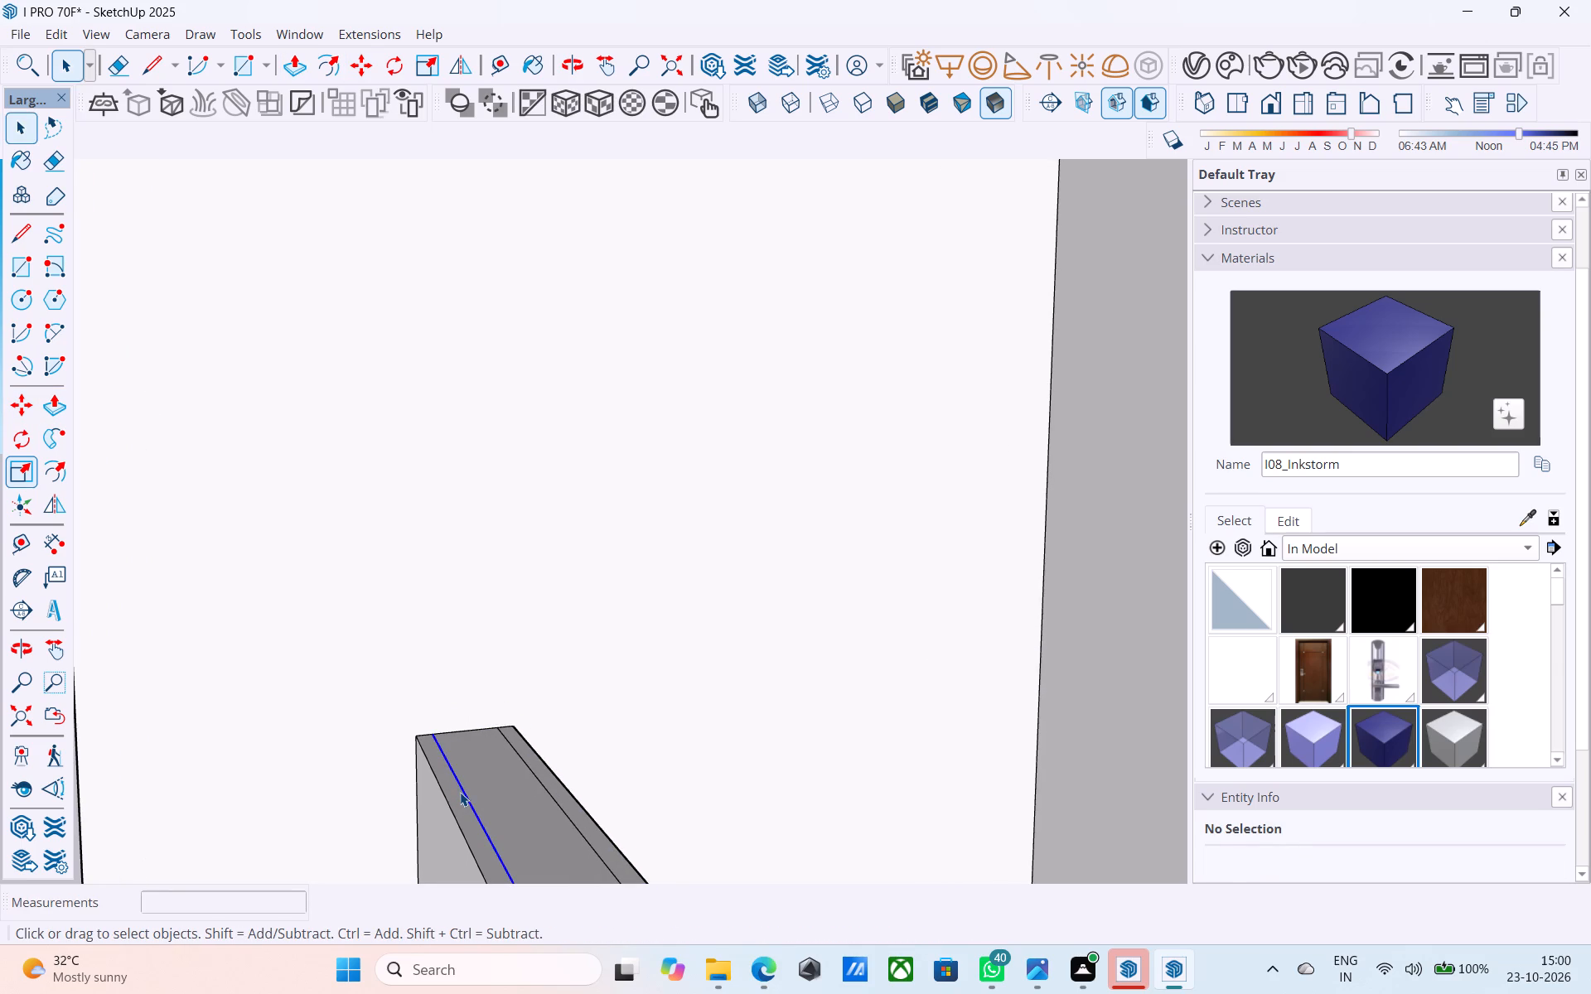
{"action": "key", "text": "m"}
{"action": "left_click", "coordinate": [423, 736]}
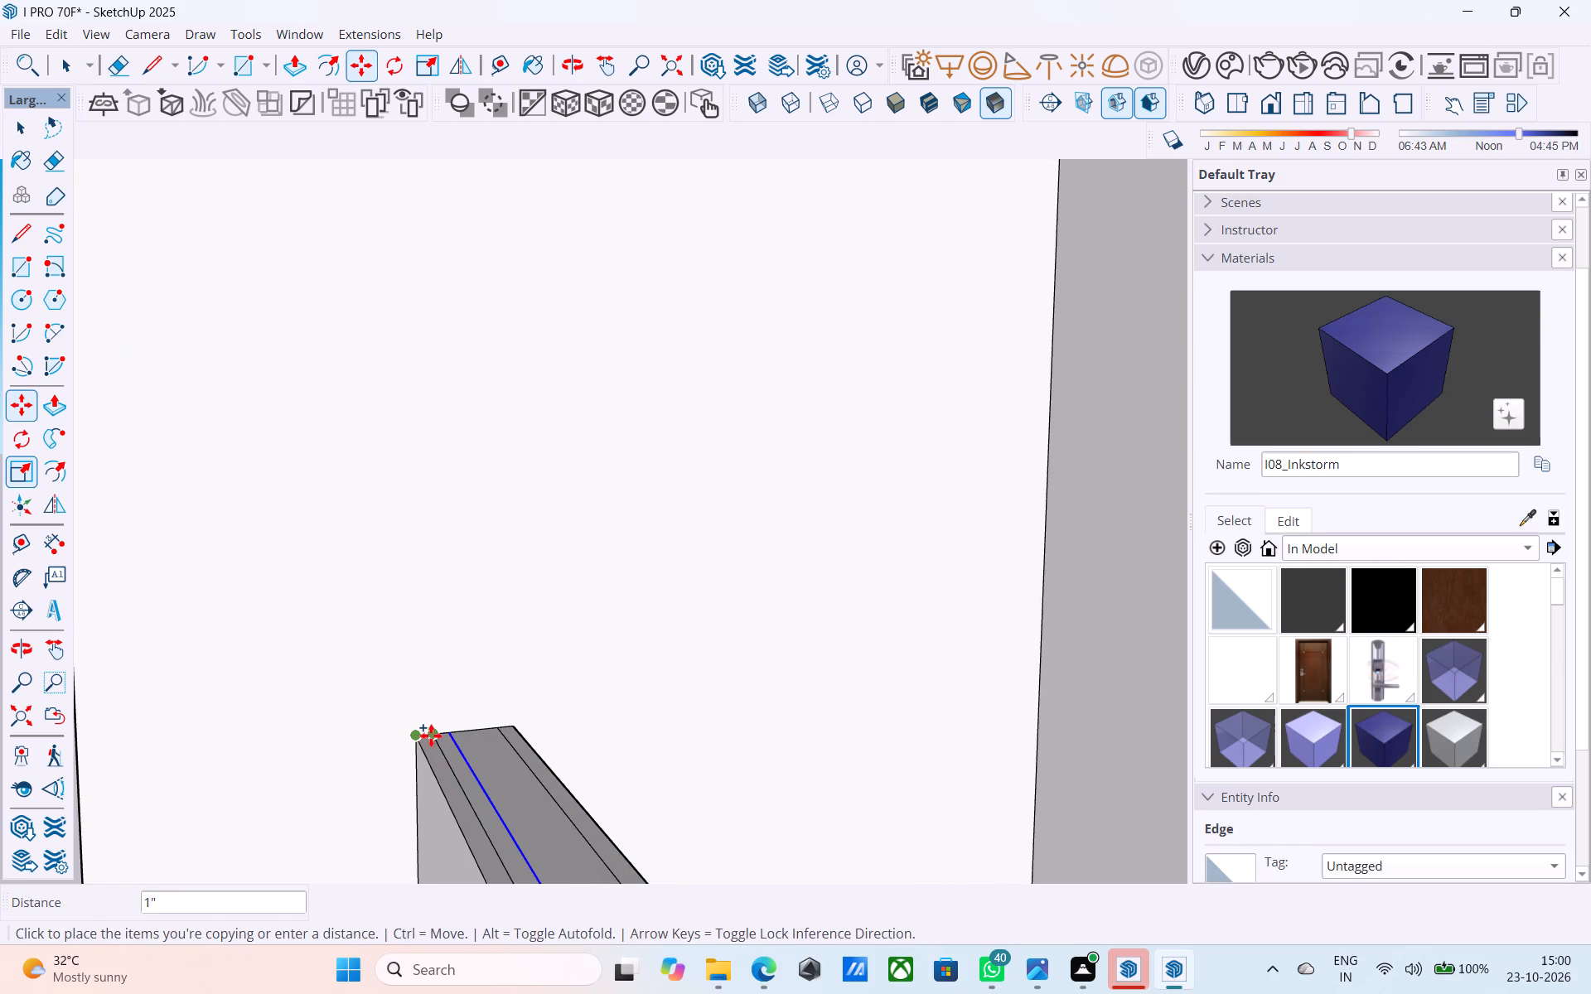
{"action": "left_click", "coordinate": [431, 736]}
{"action": "key", "text": "space"}
Copy the inner inset line further inward by a distance equal to its gap from the parapet's inner edge.
{"action": "left_click", "coordinate": [509, 751]}
{"action": "left_click", "coordinate": [519, 757]}
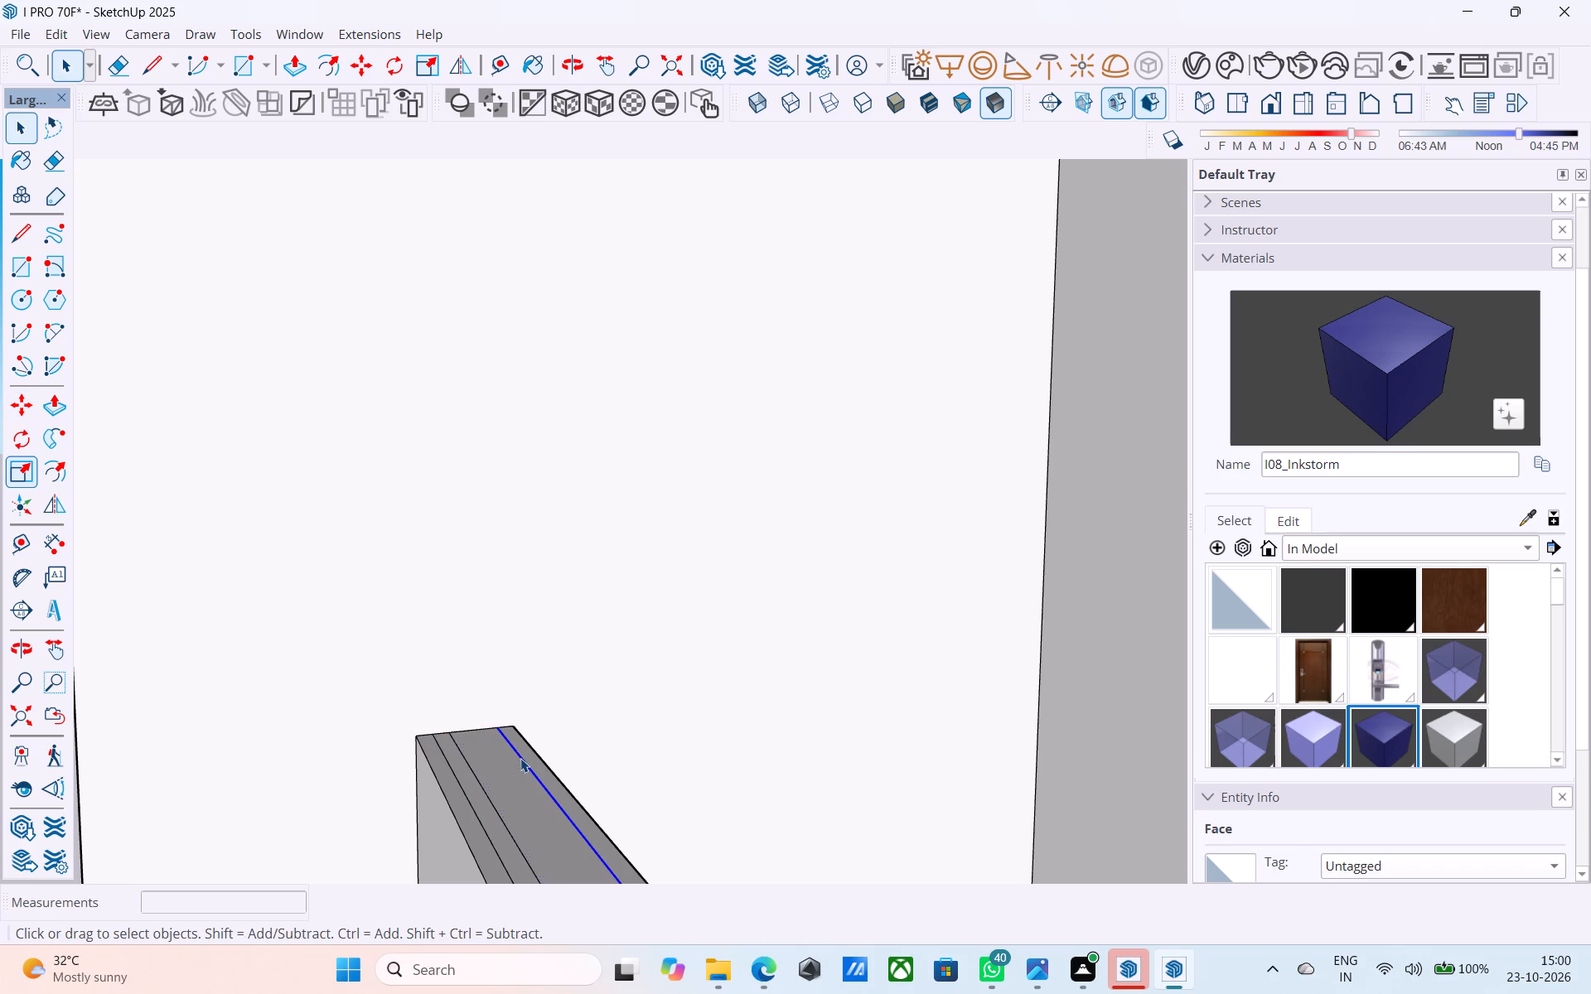
{"action": "key", "text": "m"}
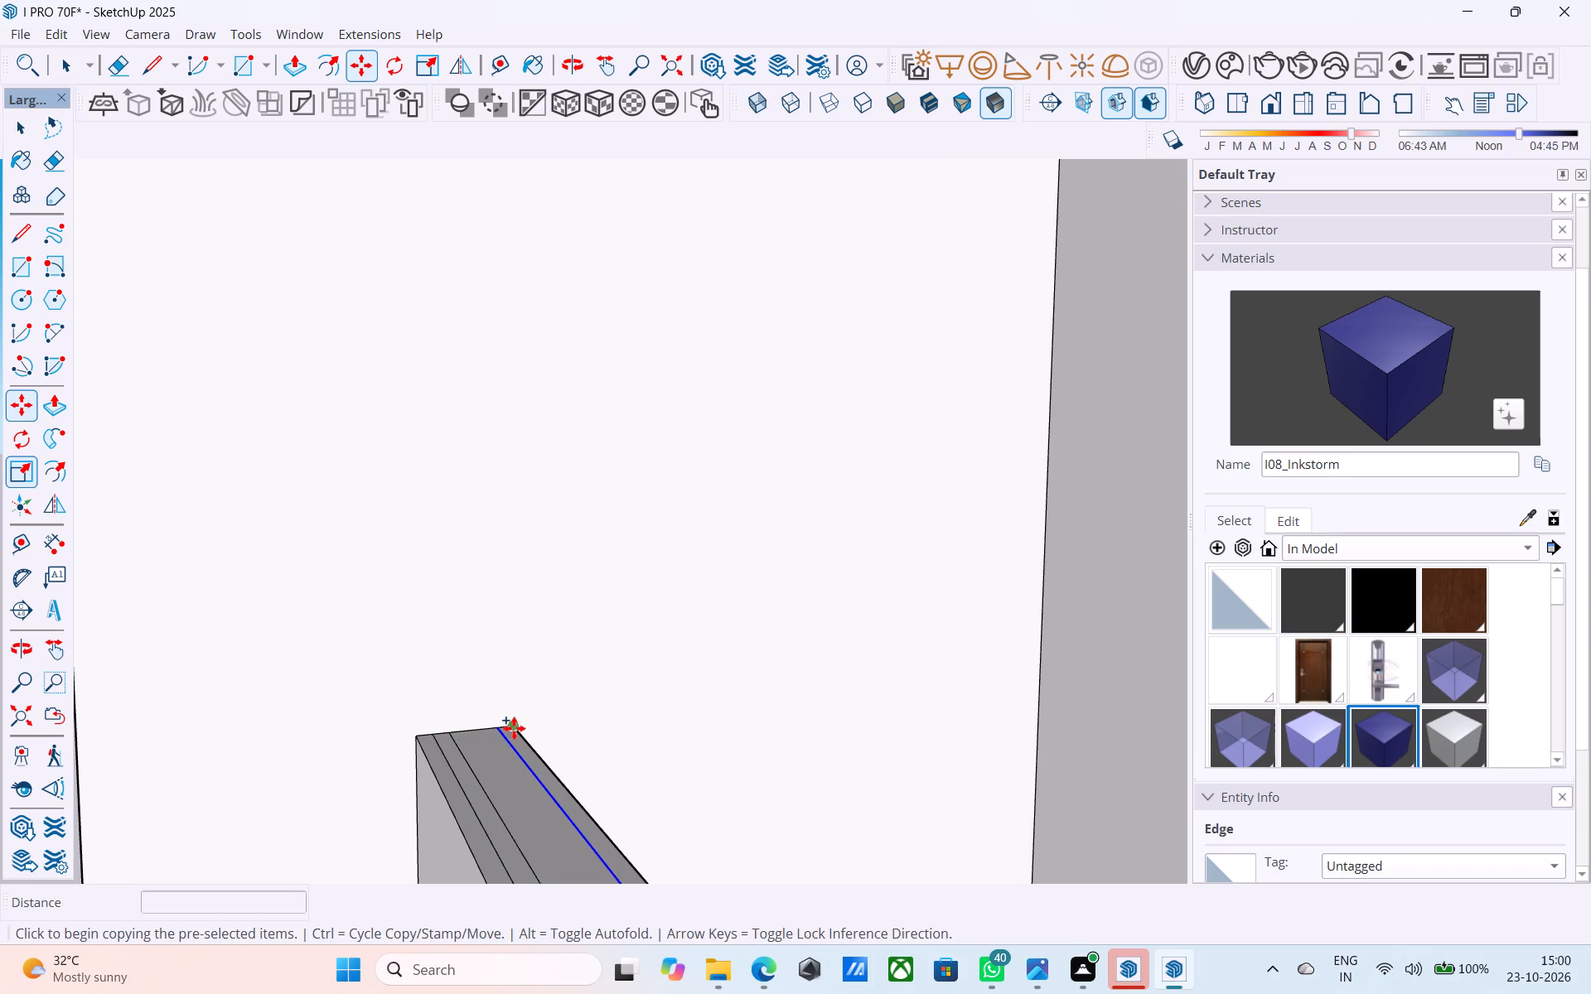
{"action": "left_click", "coordinate": [514, 728]}
{"action": "left_click", "coordinate": [500, 727]}
{"action": "key", "text": "space"}
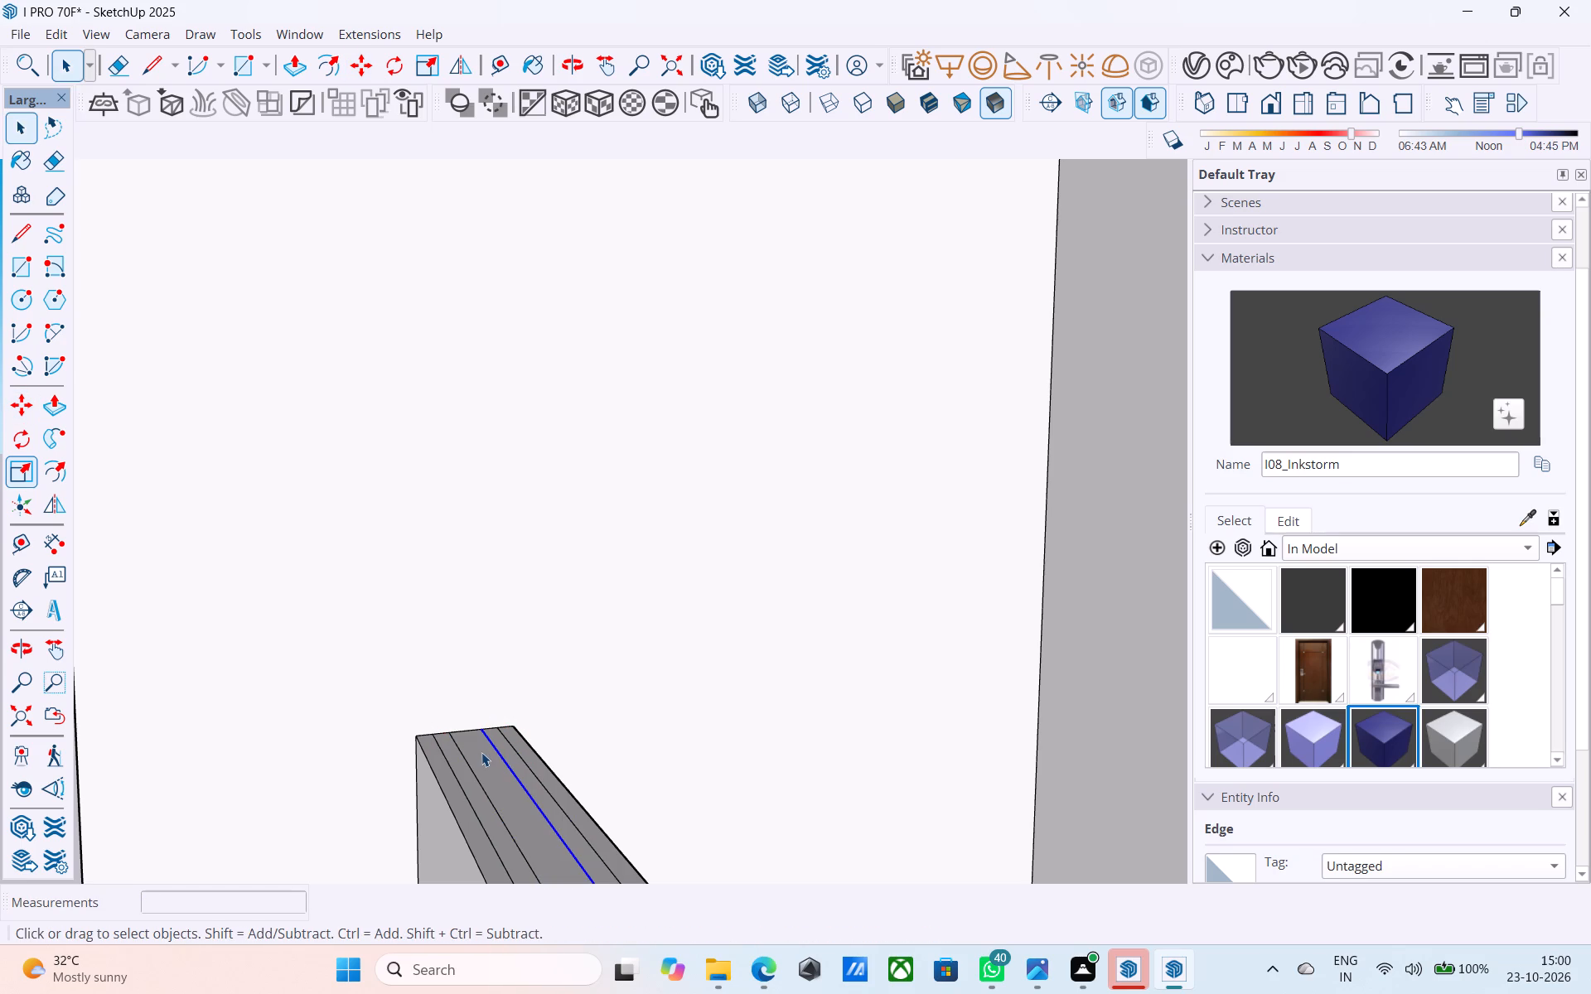
Draw a vertical strip 2" wide and 1' high on the side wall above the balcony parapet's end, between the inset lines.
{"action": "key", "text": "l"}
{"action": "left_click", "coordinate": [449, 734]}
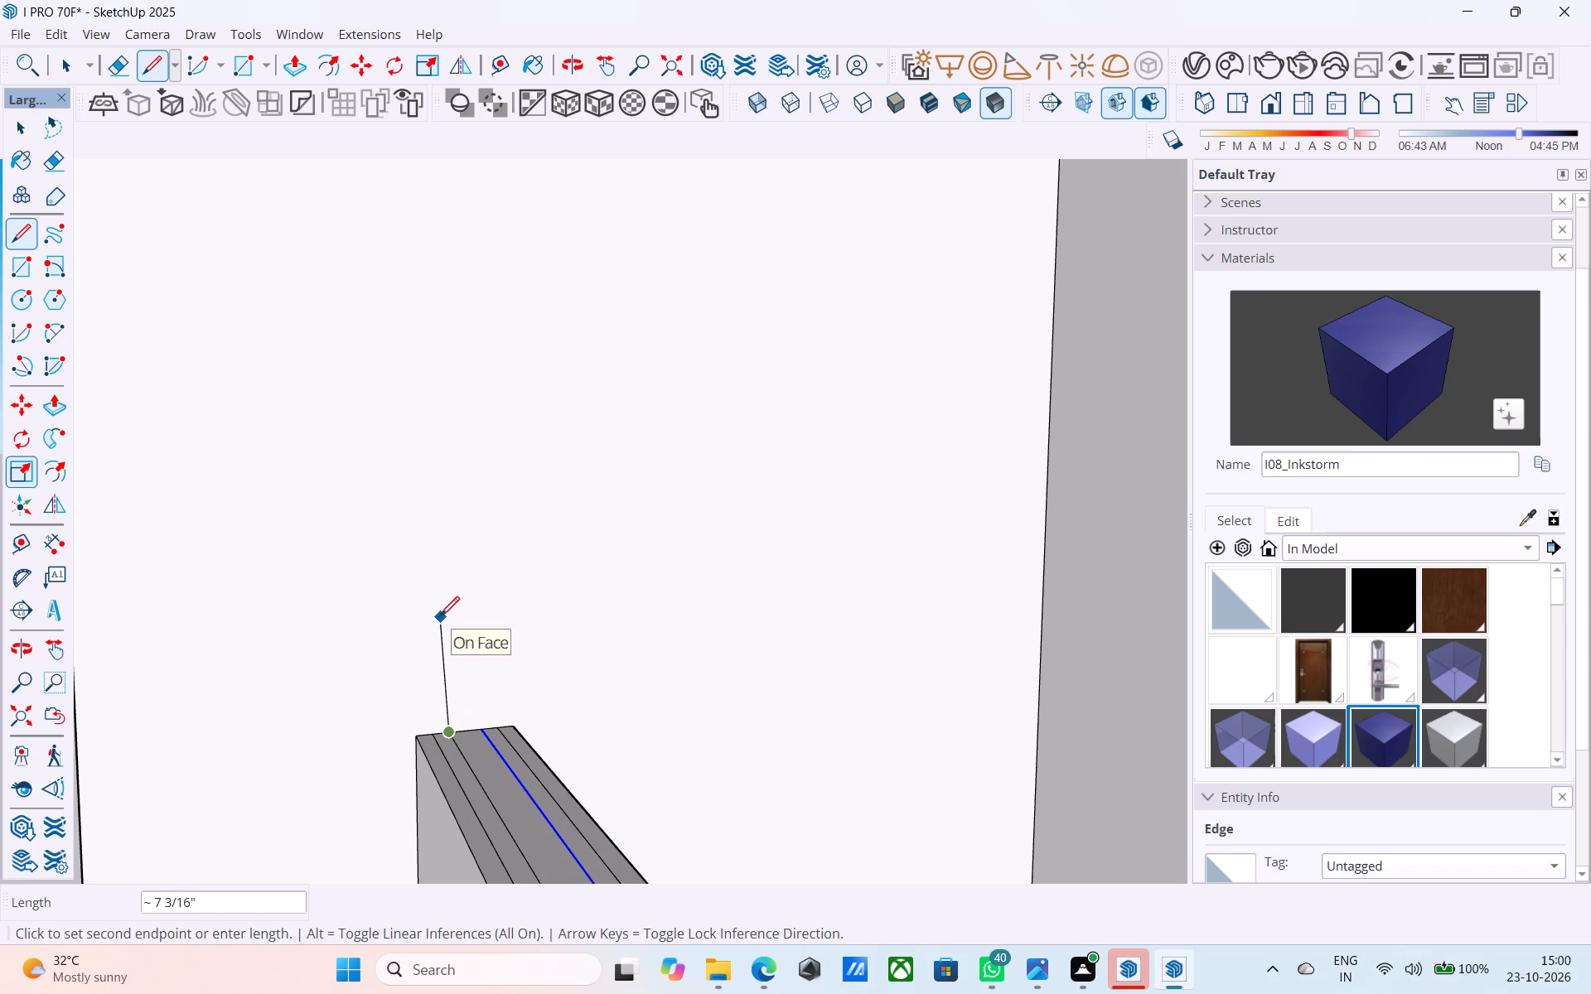
{"action": "key", "text": "Up"}
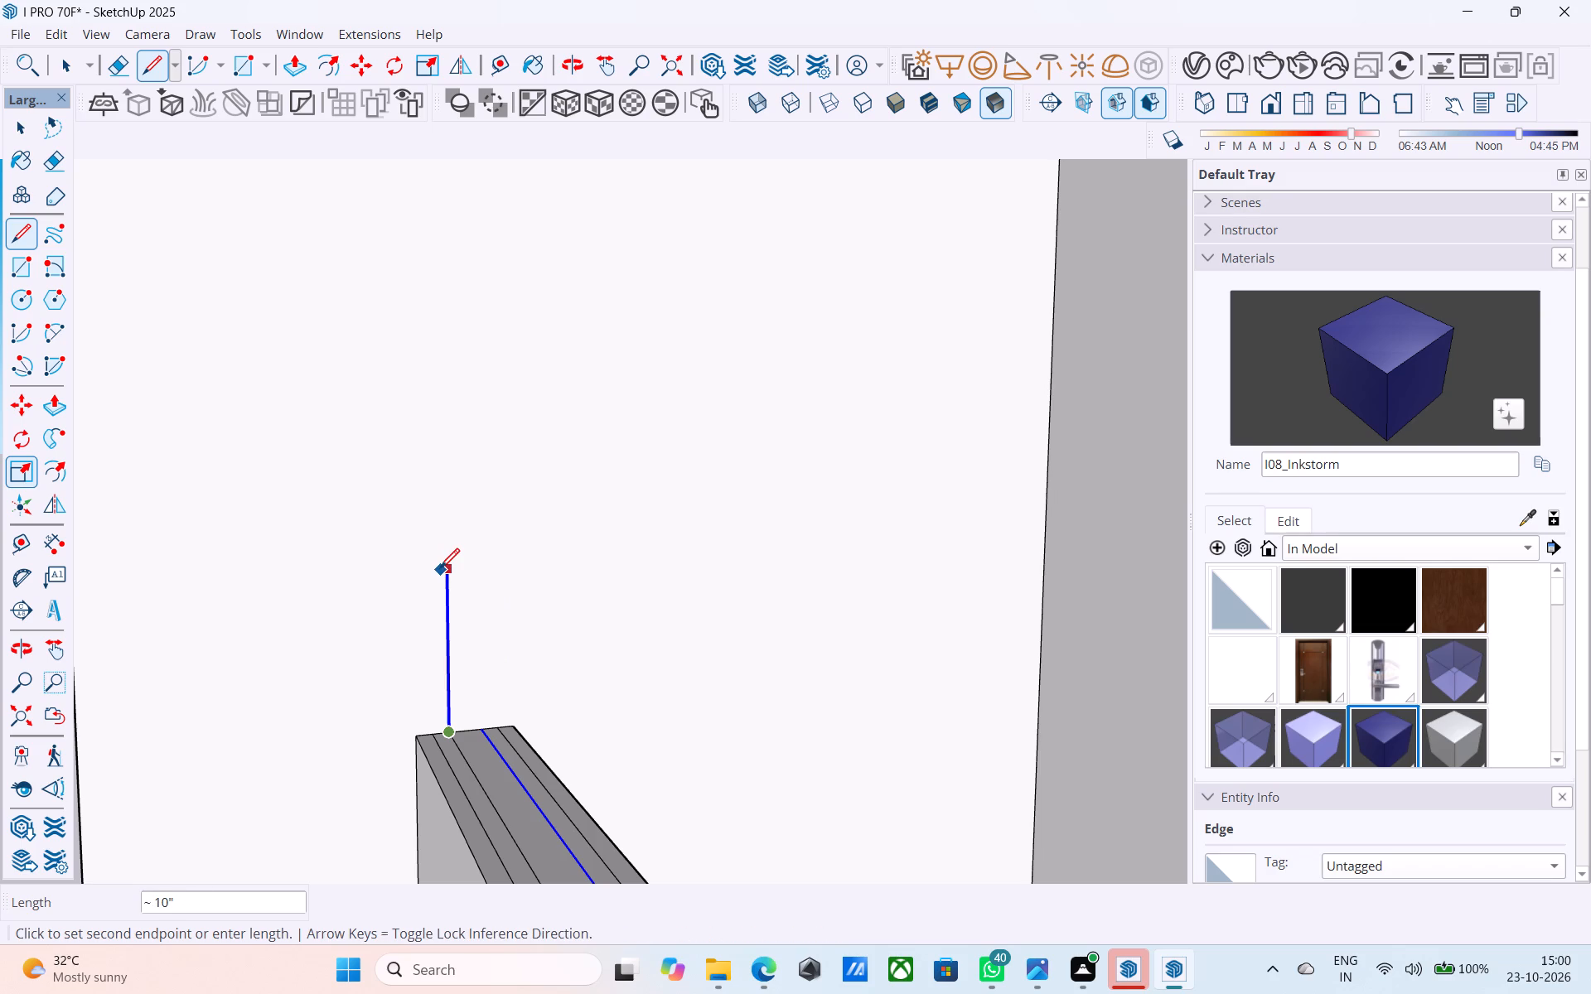
{"action": "type", "text": "1'"}
{"action": "key", "text": "Return"}
{"action": "key", "text": "l"}
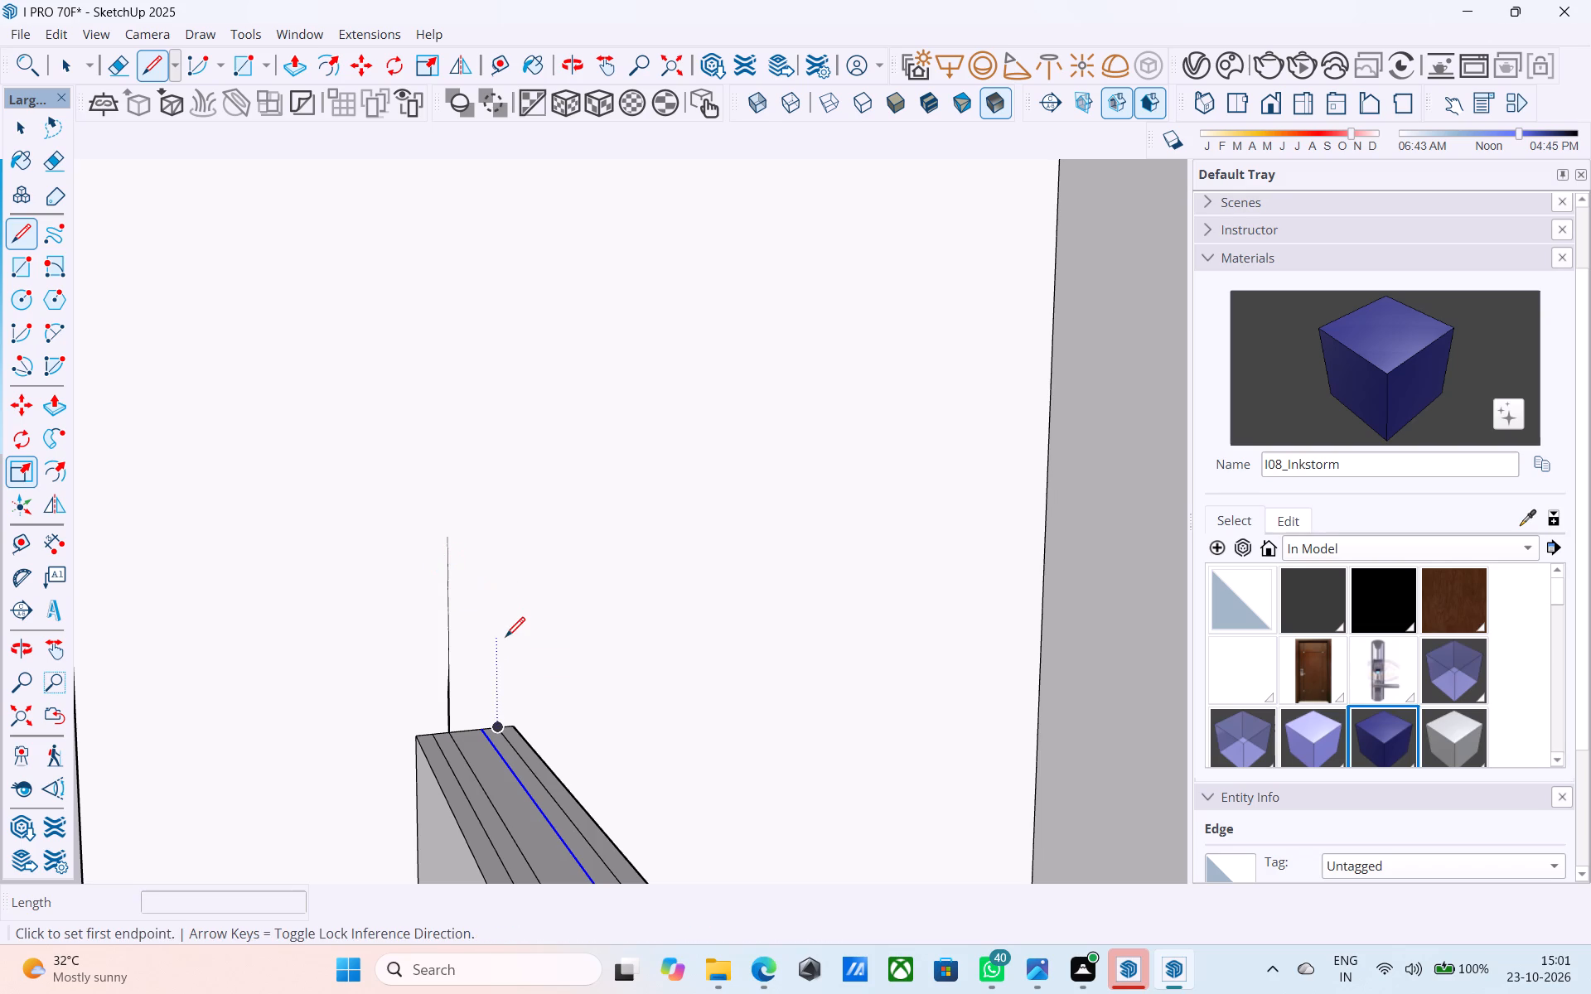
{"action": "key", "text": "r"}
{"action": "left_click", "coordinate": [452, 537]}
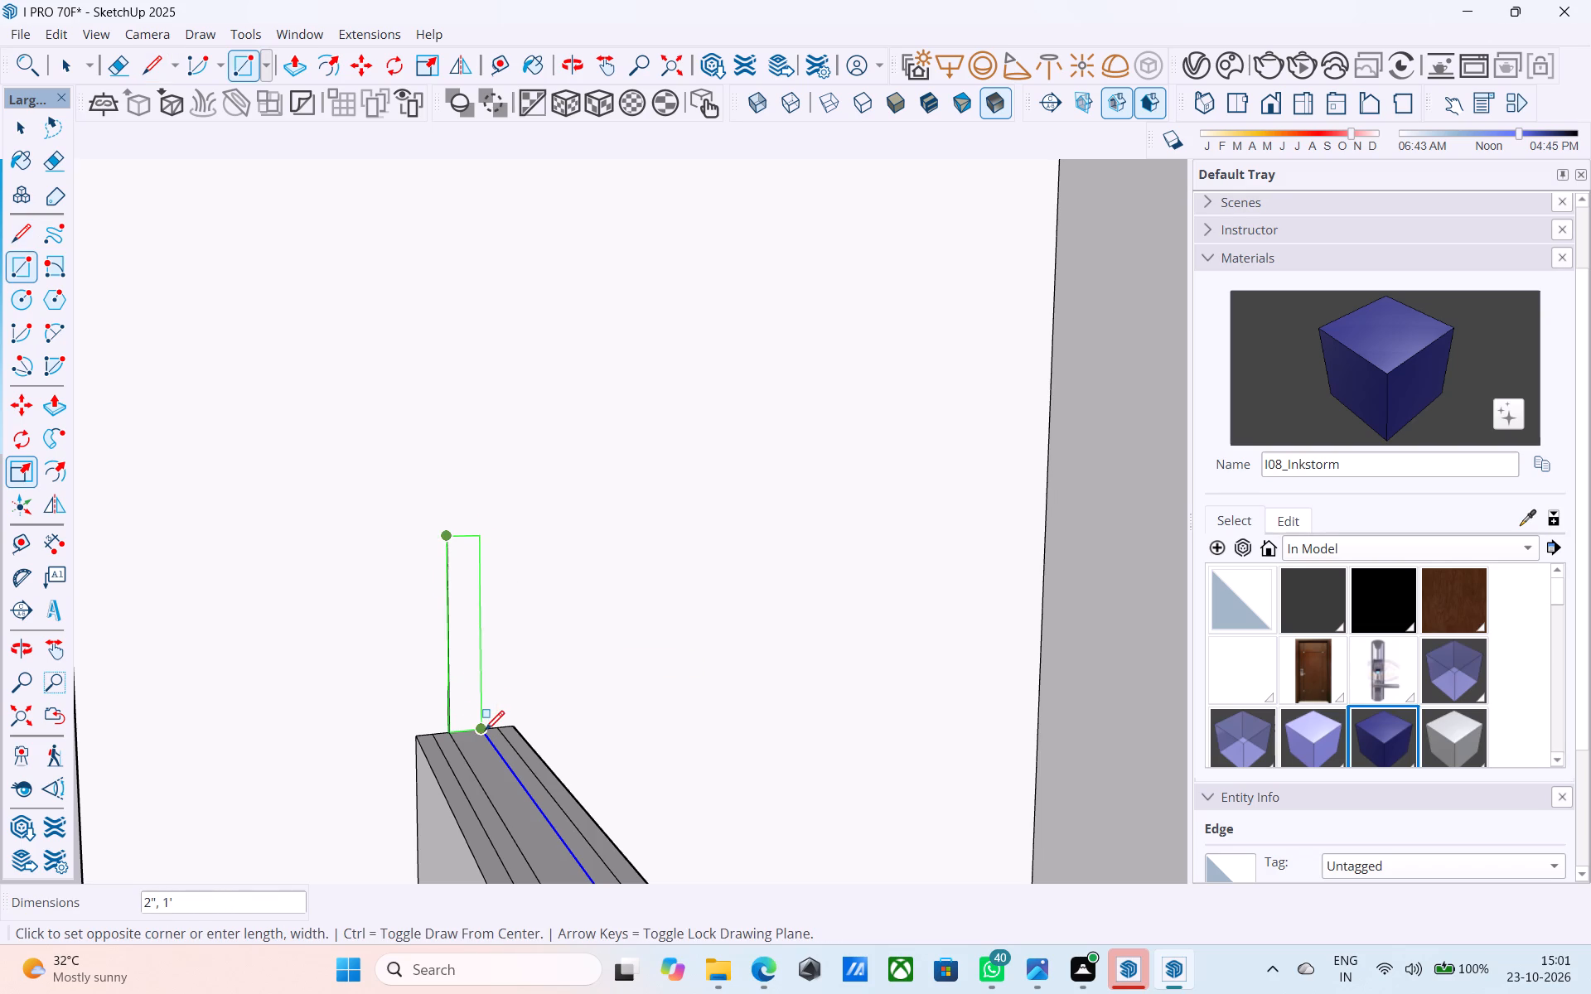
{"action": "left_click", "coordinate": [485, 732]}
{"action": "key", "text": "space"}
{"action": "left_click", "coordinate": [474, 709]}
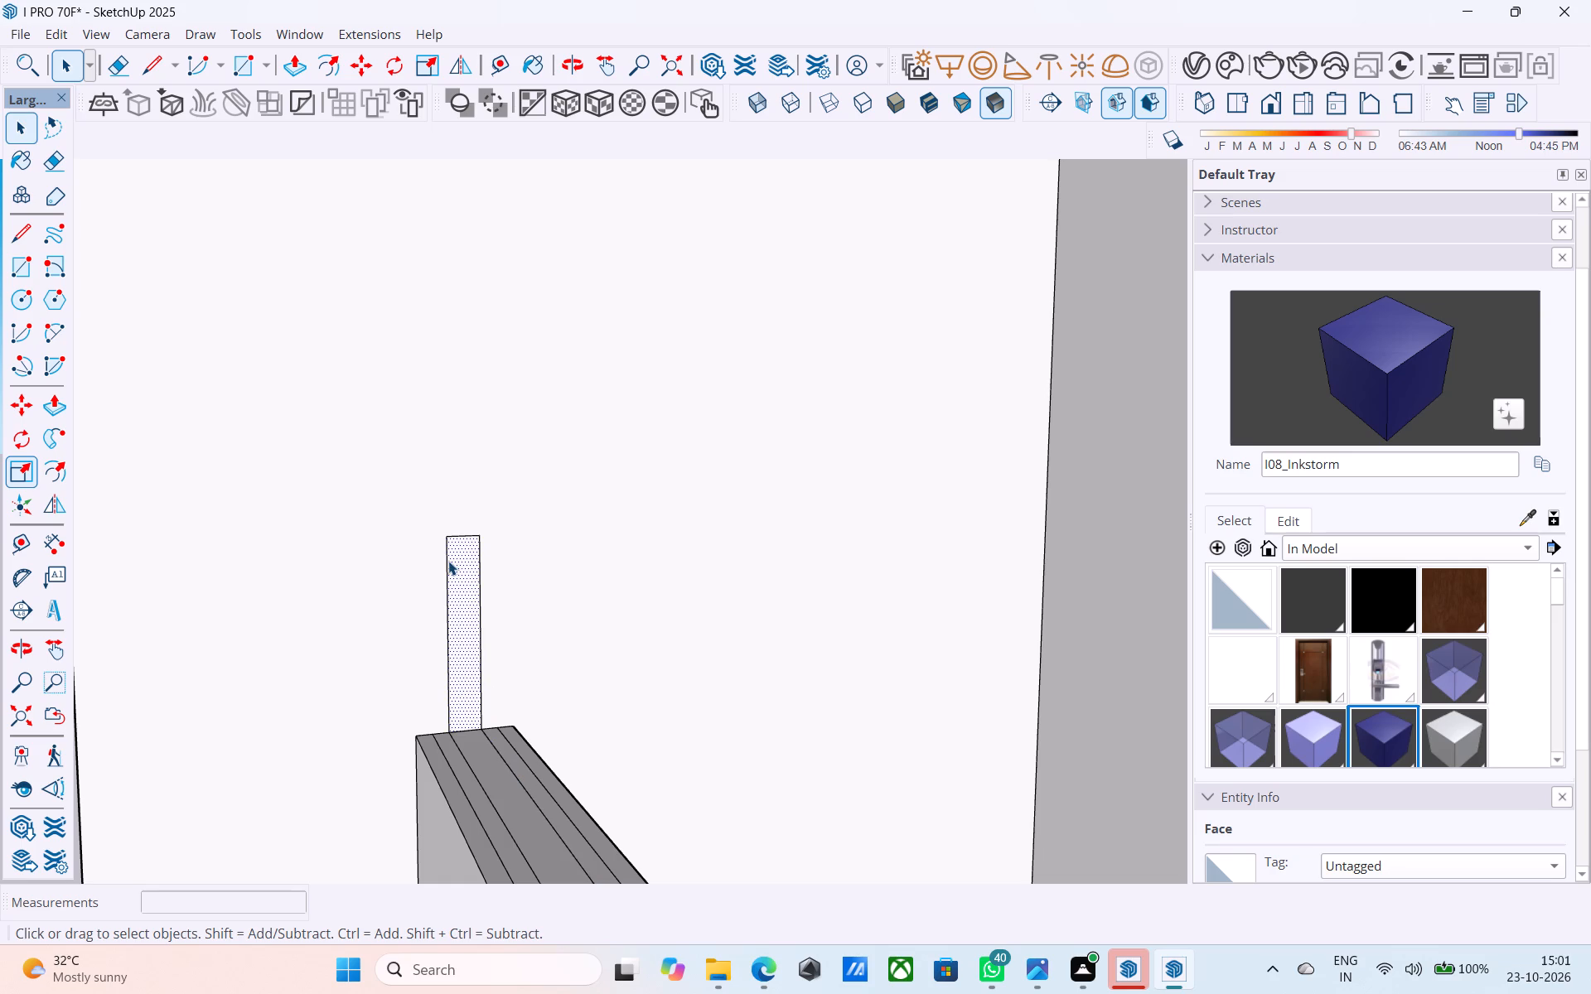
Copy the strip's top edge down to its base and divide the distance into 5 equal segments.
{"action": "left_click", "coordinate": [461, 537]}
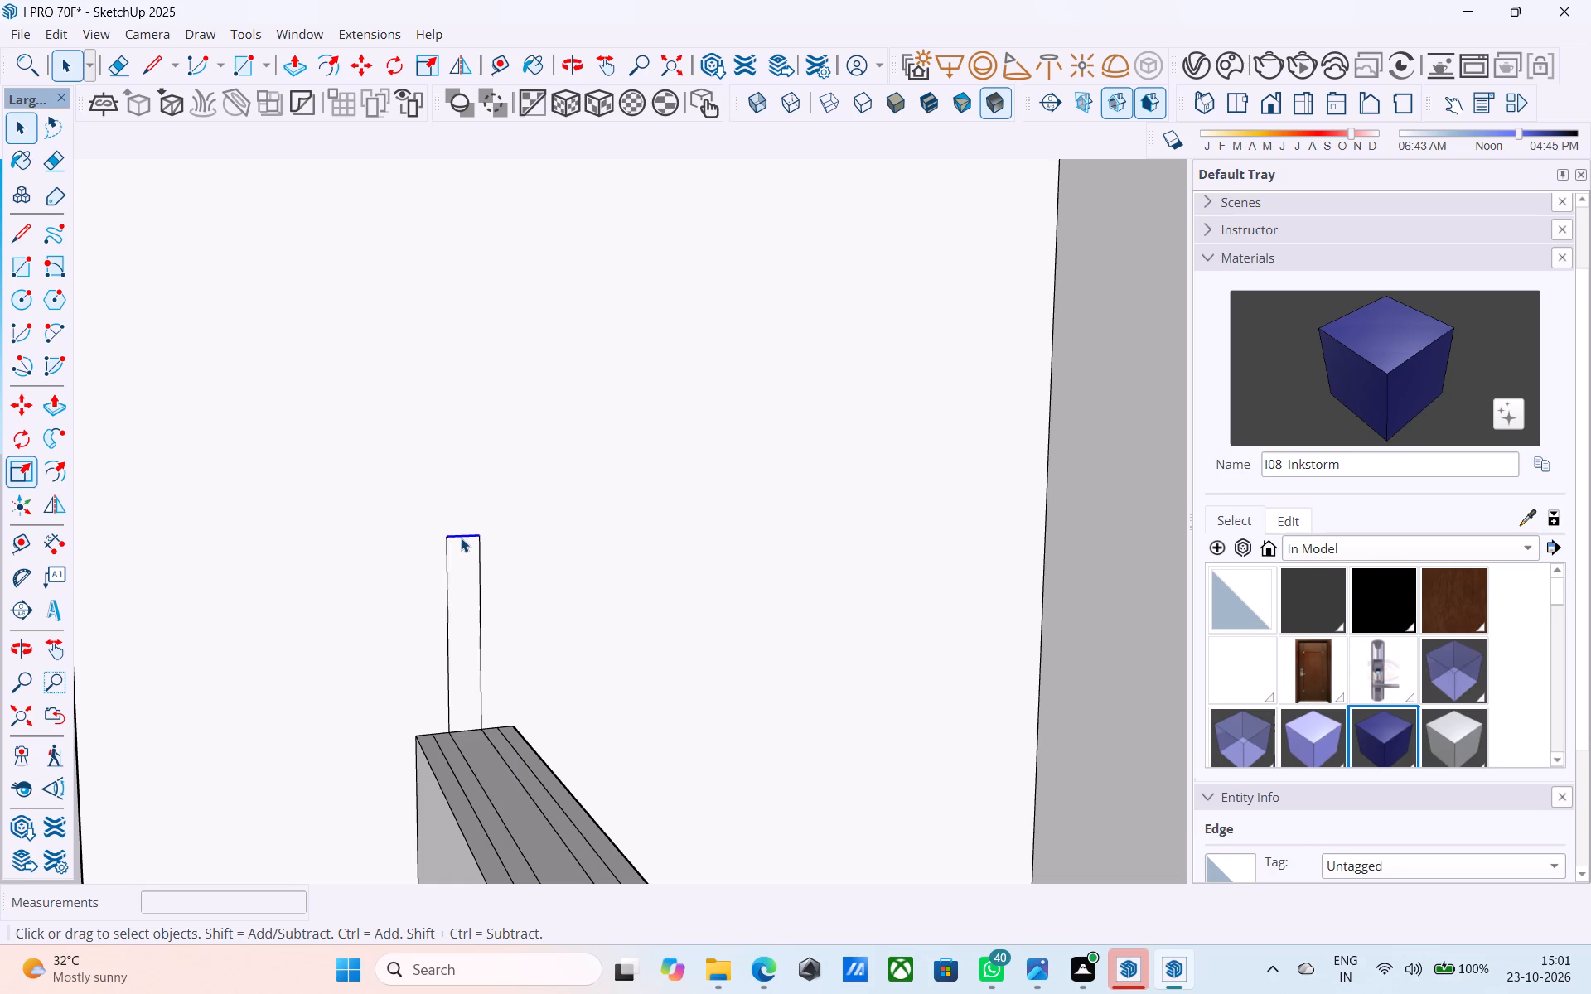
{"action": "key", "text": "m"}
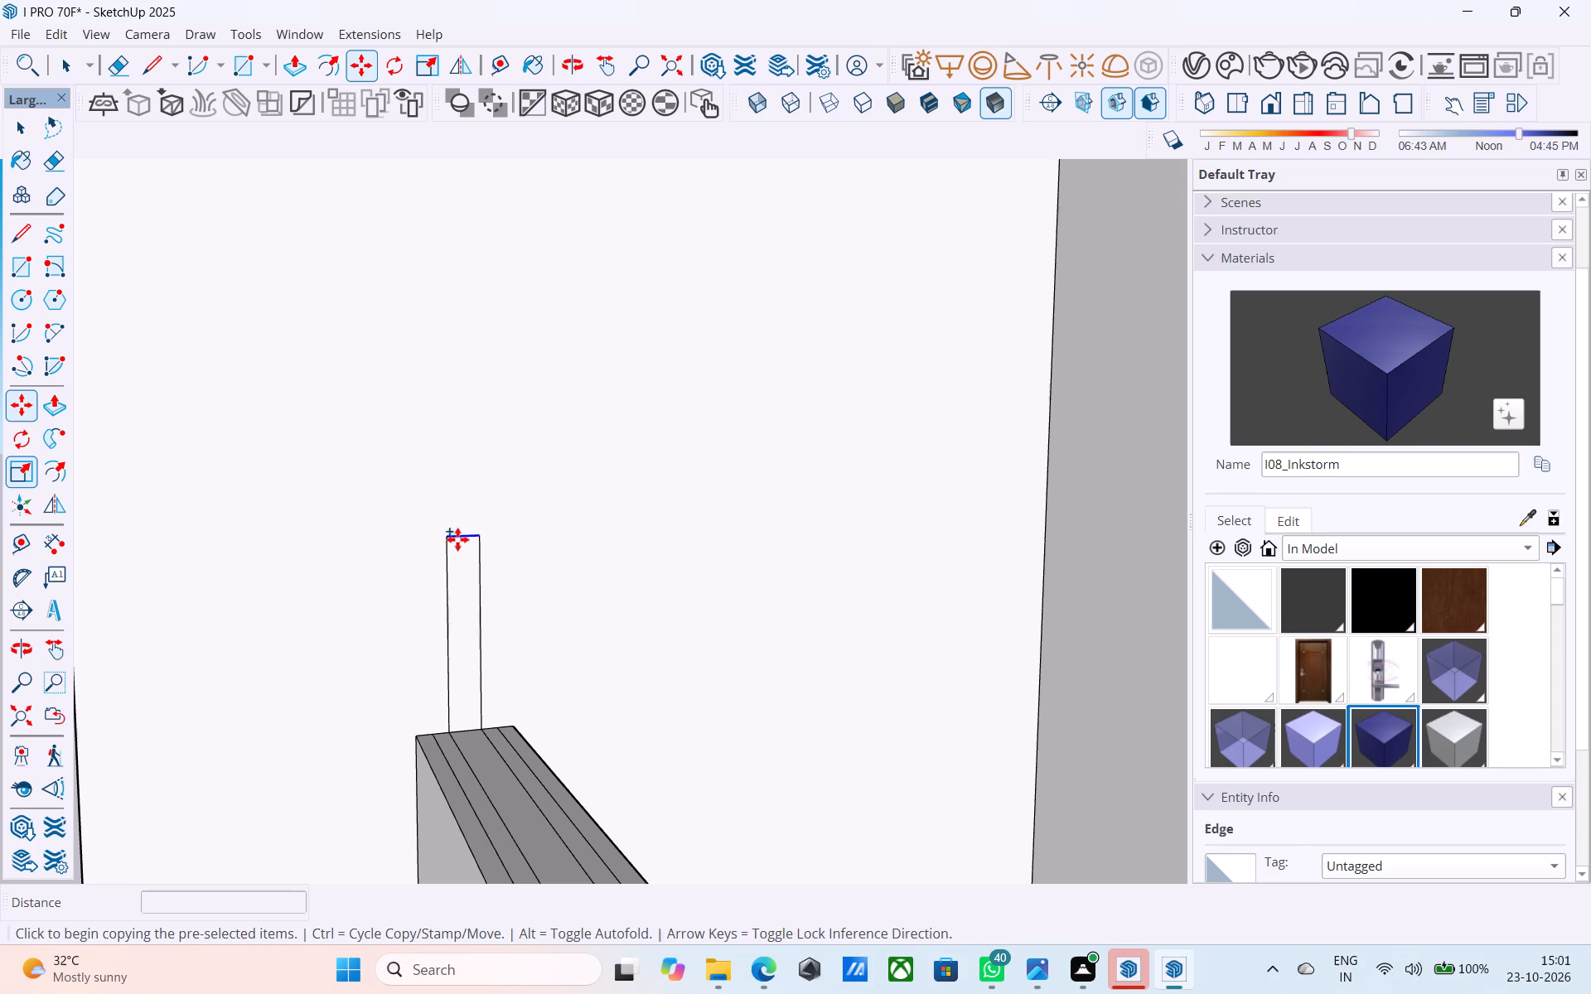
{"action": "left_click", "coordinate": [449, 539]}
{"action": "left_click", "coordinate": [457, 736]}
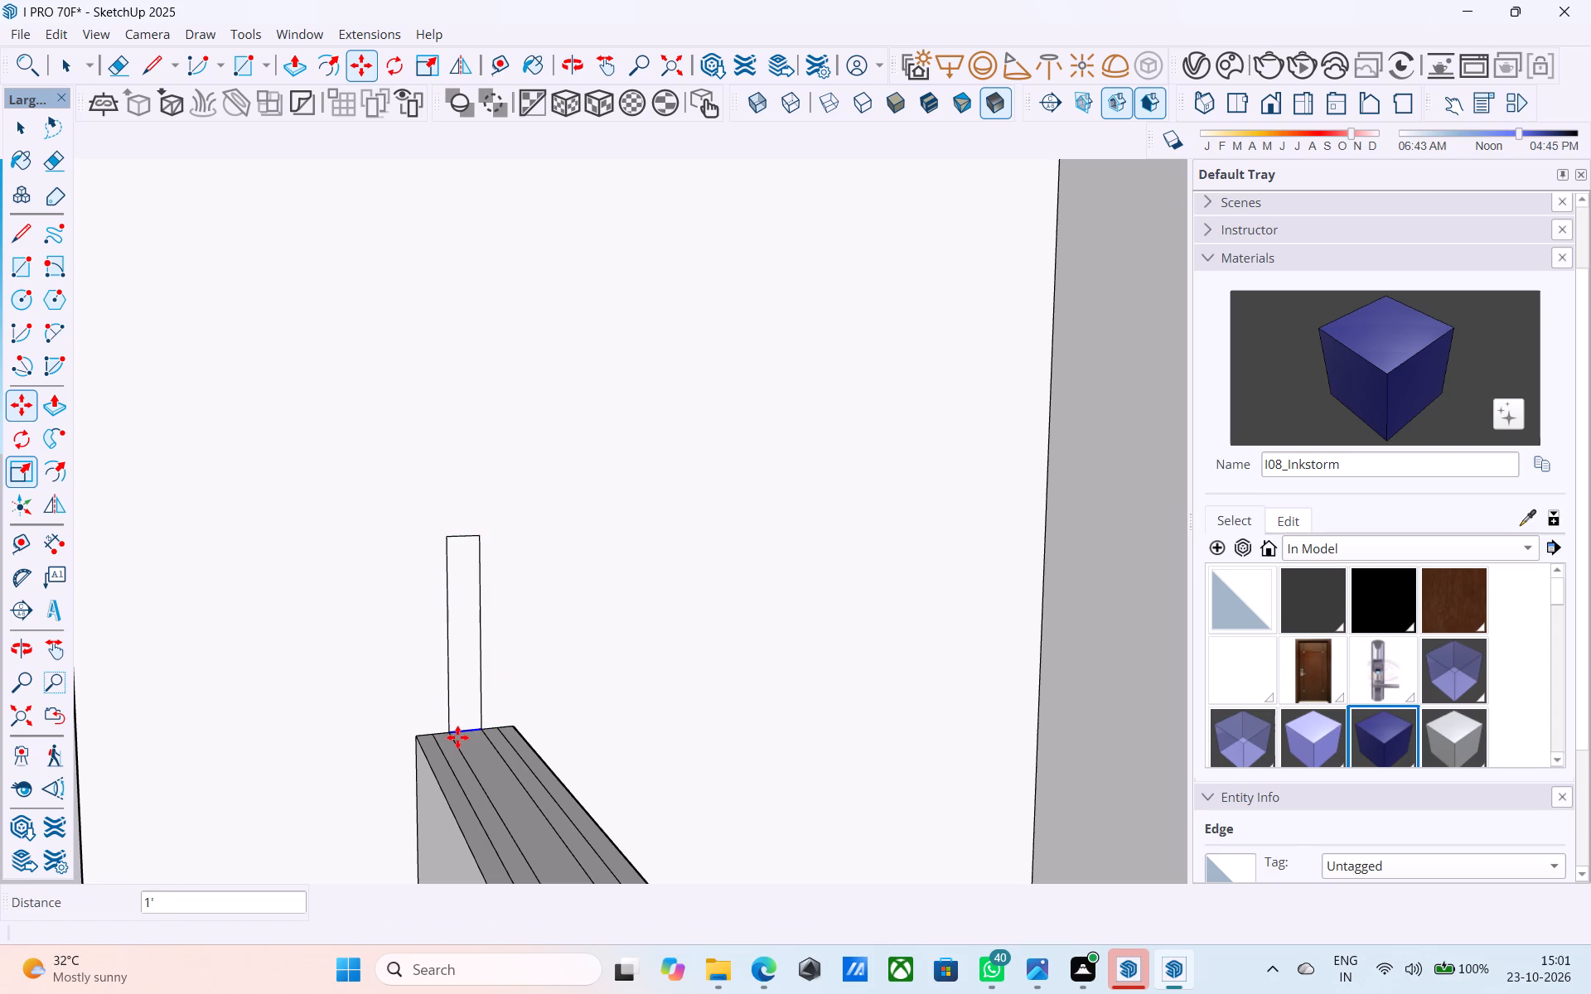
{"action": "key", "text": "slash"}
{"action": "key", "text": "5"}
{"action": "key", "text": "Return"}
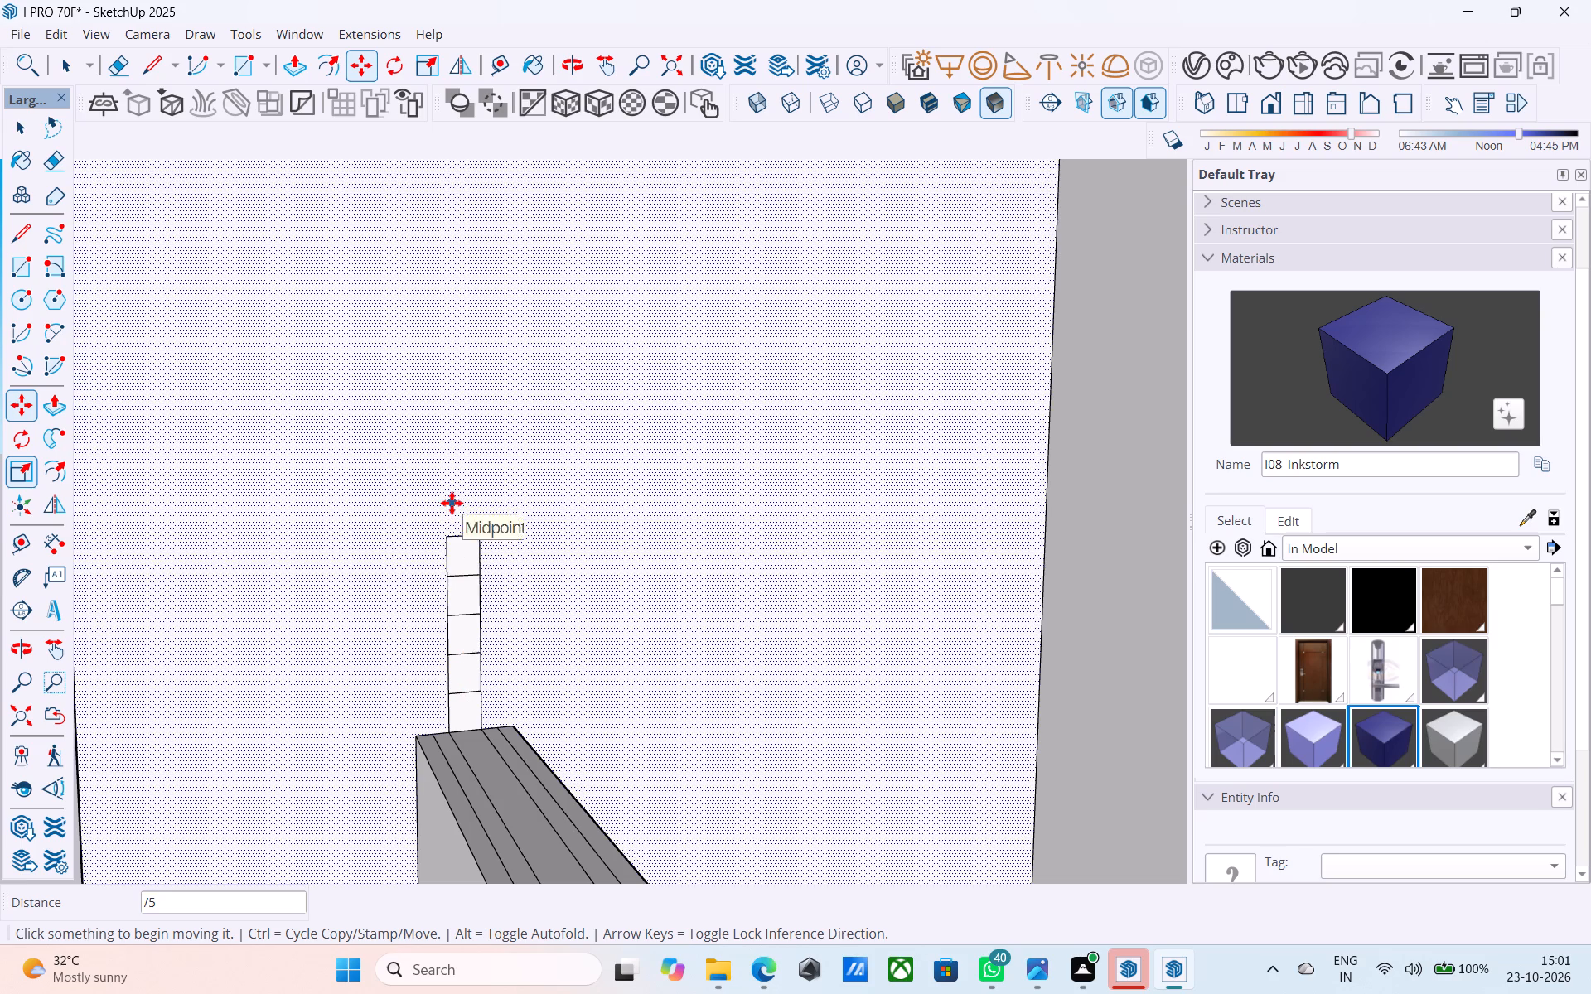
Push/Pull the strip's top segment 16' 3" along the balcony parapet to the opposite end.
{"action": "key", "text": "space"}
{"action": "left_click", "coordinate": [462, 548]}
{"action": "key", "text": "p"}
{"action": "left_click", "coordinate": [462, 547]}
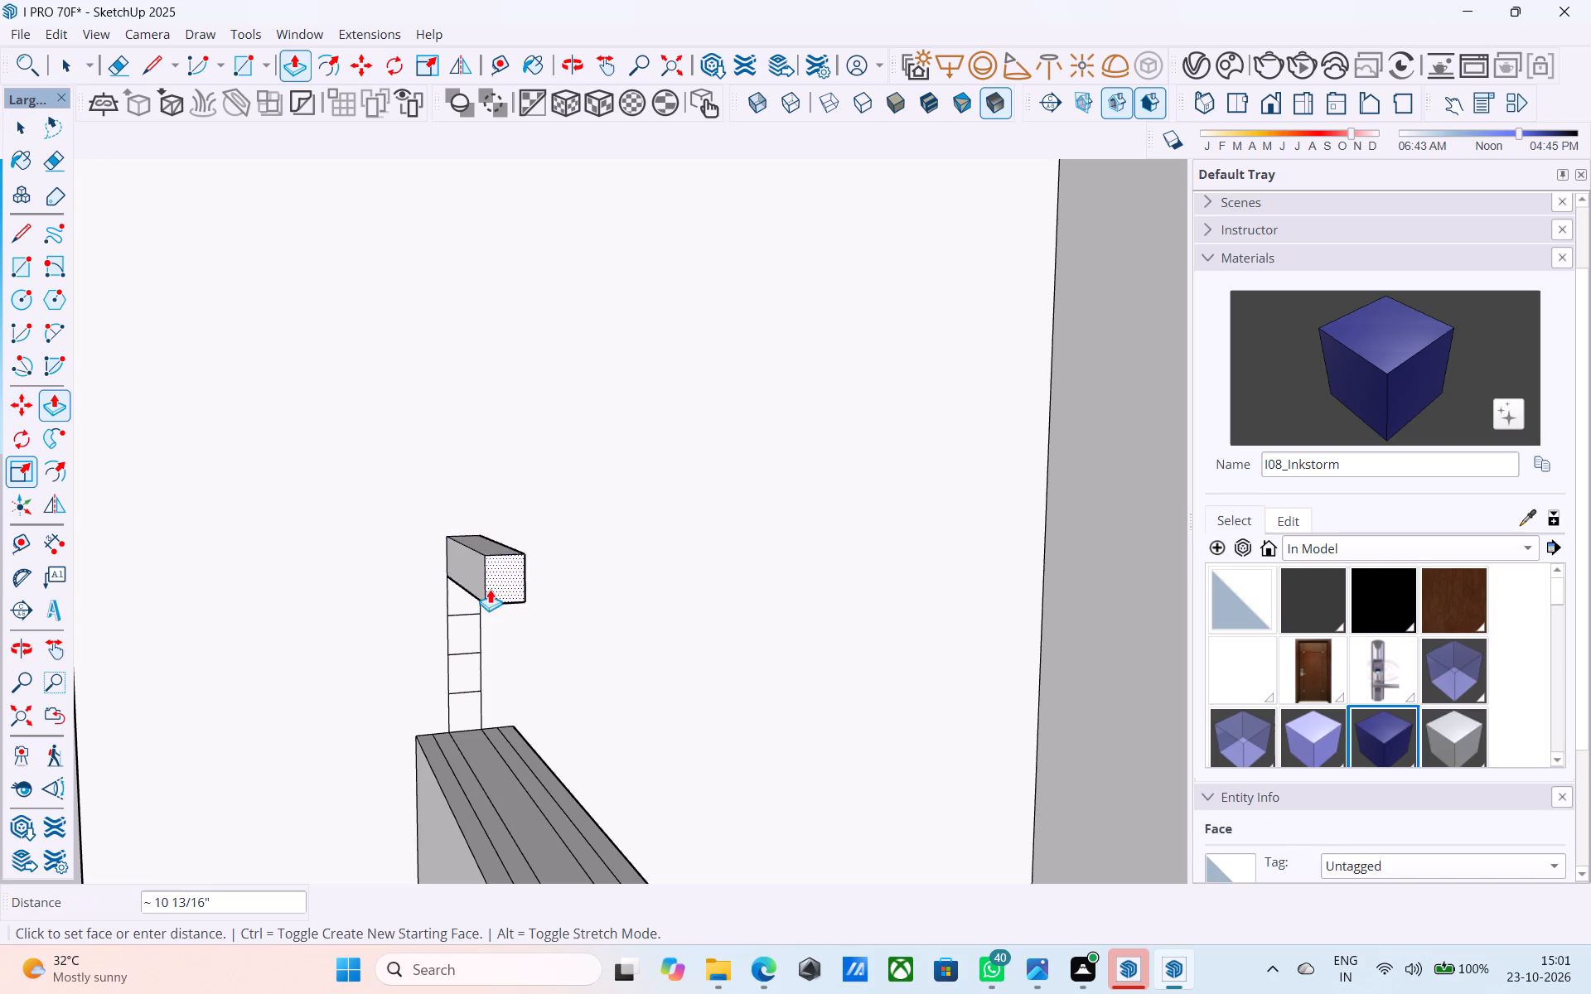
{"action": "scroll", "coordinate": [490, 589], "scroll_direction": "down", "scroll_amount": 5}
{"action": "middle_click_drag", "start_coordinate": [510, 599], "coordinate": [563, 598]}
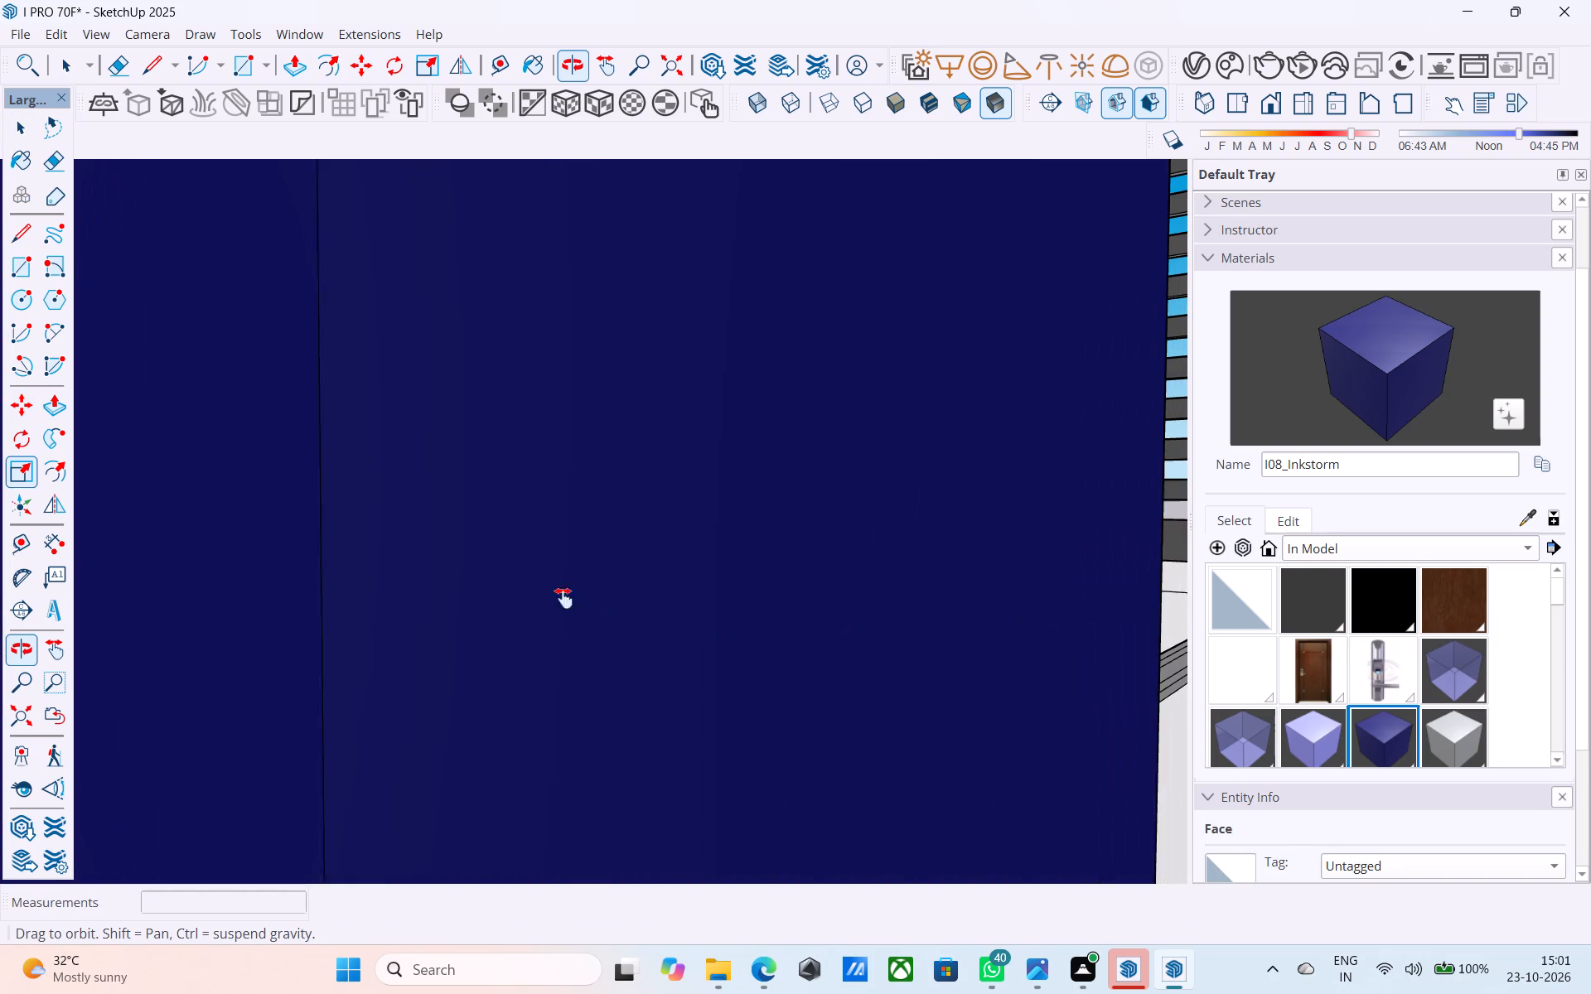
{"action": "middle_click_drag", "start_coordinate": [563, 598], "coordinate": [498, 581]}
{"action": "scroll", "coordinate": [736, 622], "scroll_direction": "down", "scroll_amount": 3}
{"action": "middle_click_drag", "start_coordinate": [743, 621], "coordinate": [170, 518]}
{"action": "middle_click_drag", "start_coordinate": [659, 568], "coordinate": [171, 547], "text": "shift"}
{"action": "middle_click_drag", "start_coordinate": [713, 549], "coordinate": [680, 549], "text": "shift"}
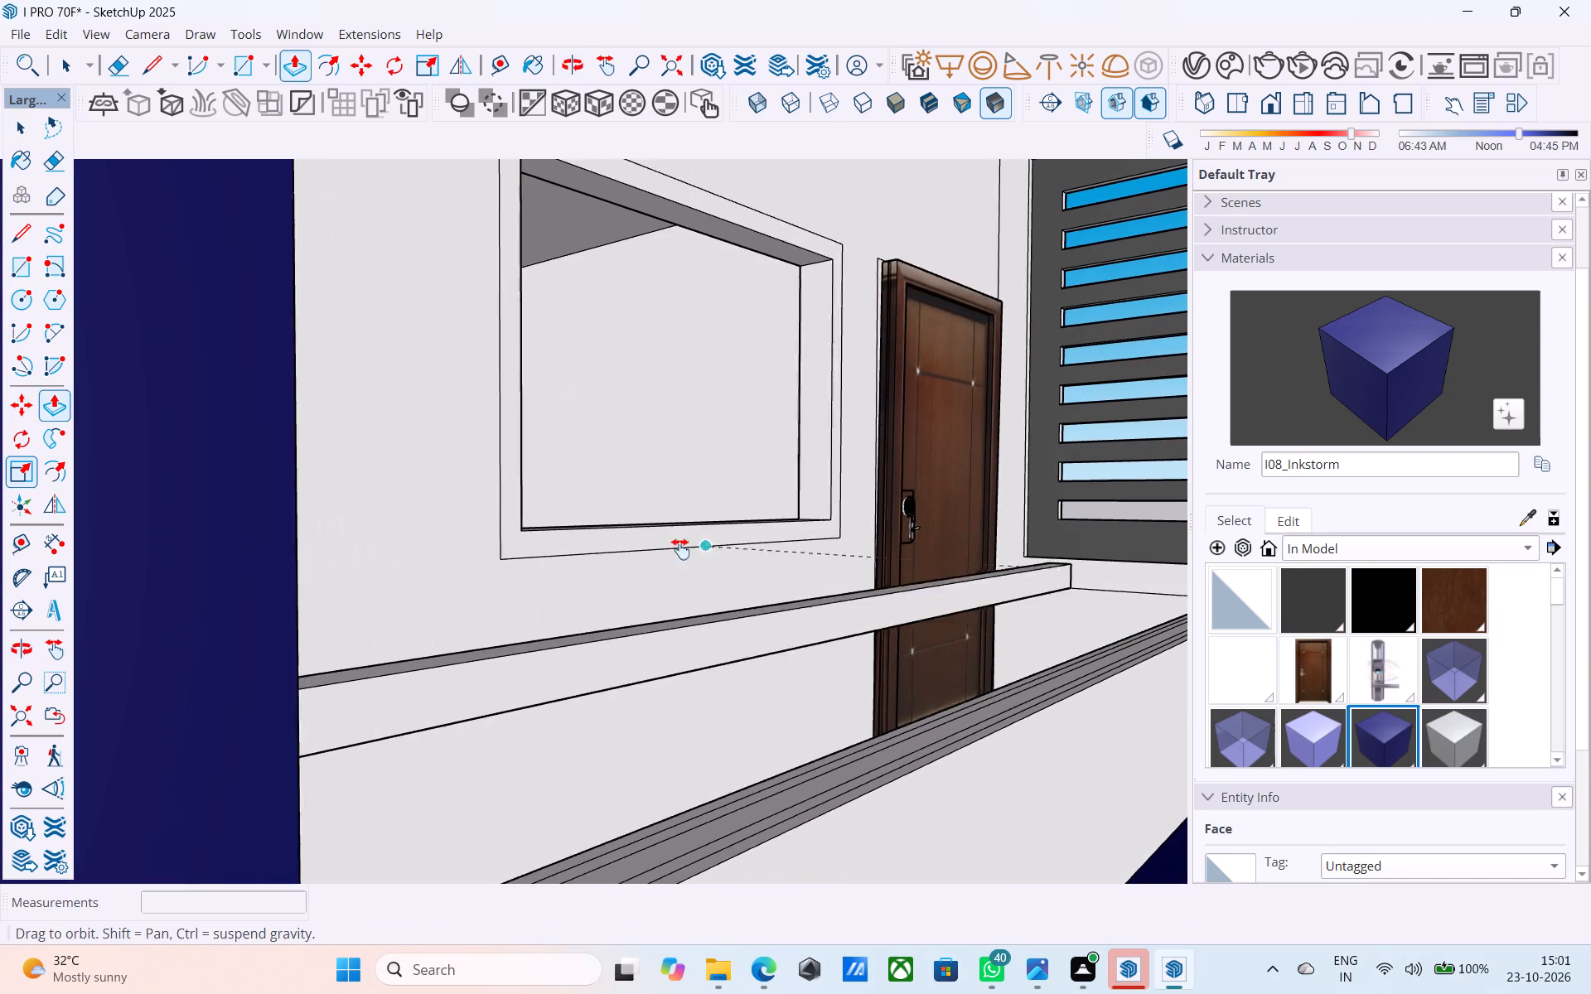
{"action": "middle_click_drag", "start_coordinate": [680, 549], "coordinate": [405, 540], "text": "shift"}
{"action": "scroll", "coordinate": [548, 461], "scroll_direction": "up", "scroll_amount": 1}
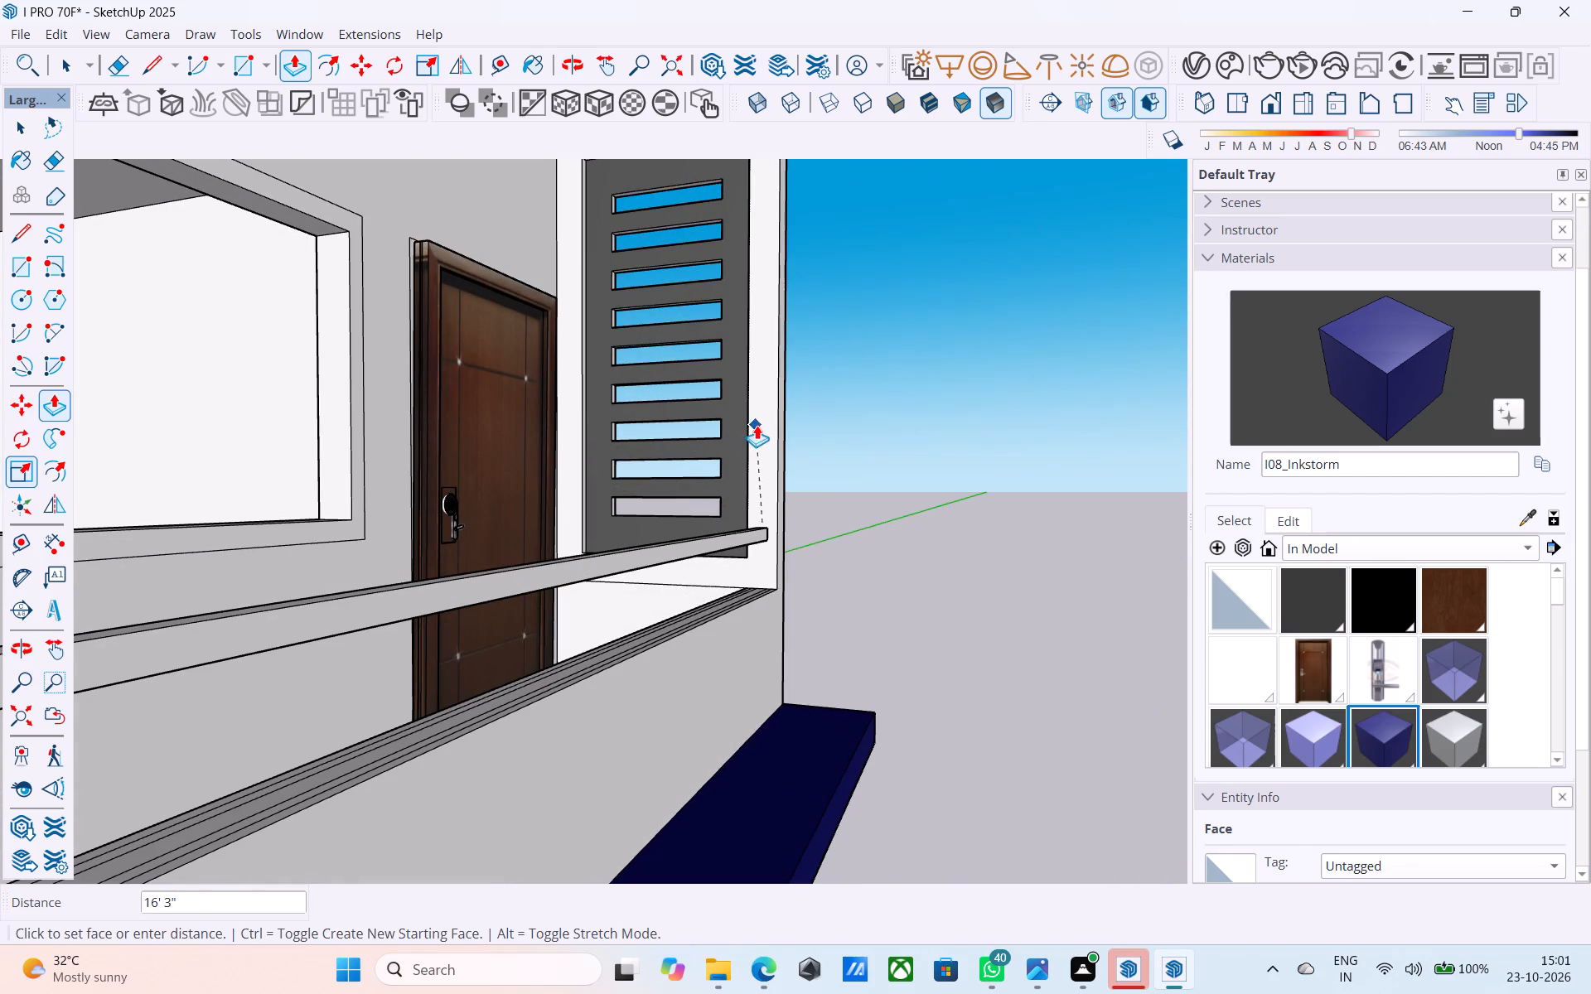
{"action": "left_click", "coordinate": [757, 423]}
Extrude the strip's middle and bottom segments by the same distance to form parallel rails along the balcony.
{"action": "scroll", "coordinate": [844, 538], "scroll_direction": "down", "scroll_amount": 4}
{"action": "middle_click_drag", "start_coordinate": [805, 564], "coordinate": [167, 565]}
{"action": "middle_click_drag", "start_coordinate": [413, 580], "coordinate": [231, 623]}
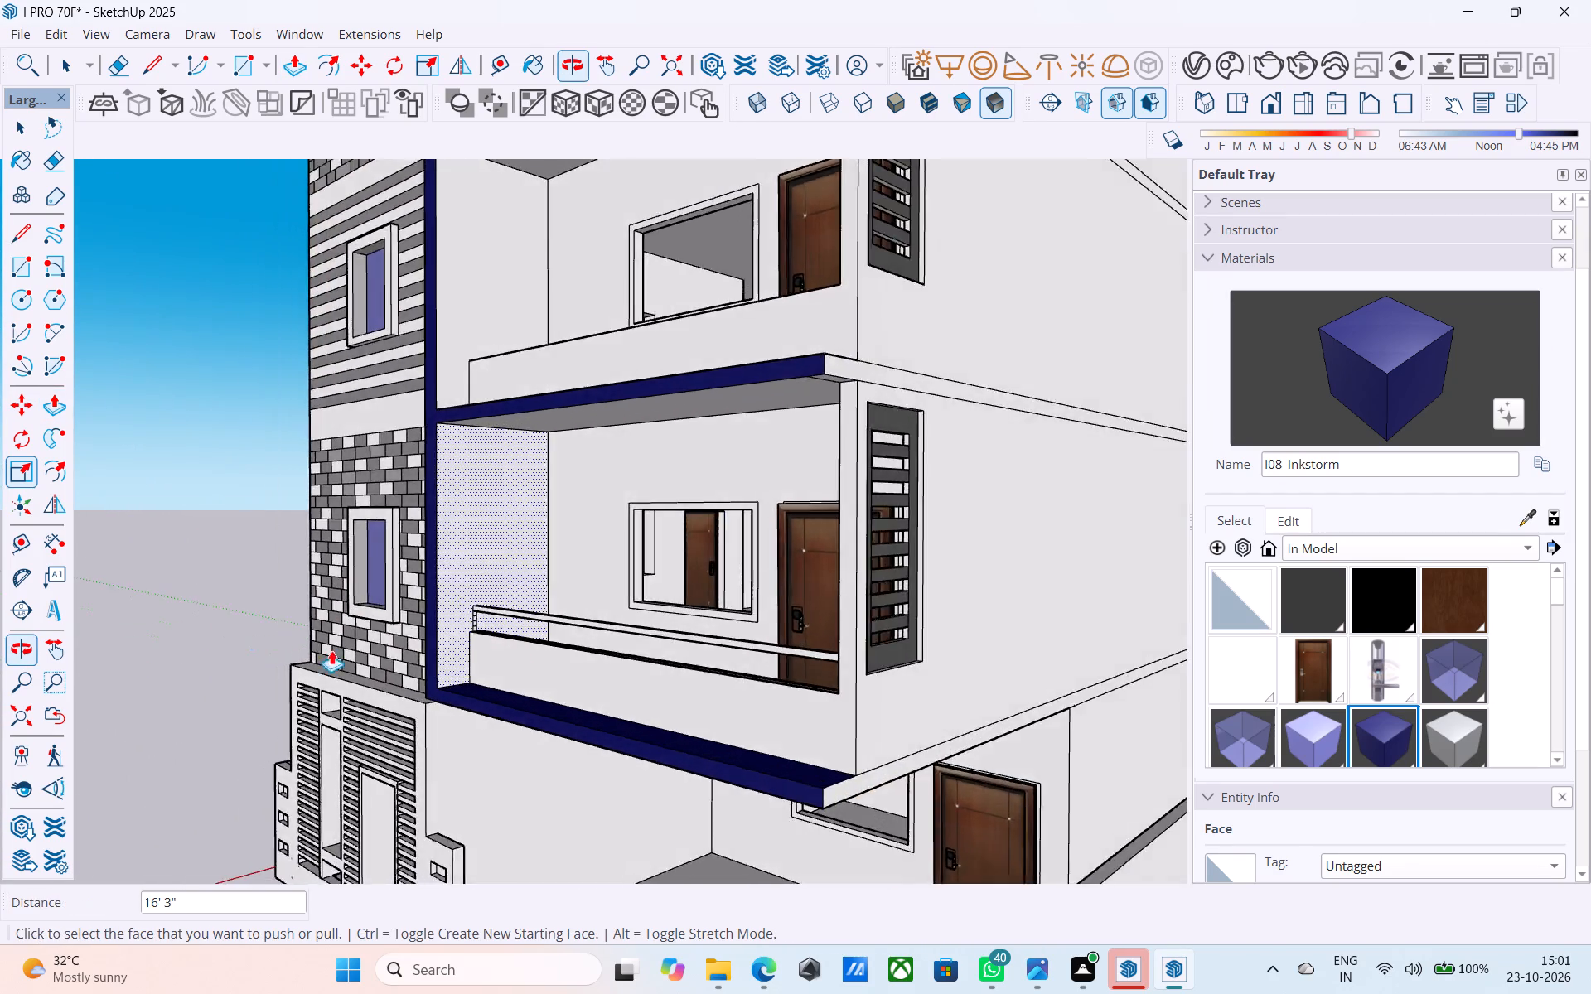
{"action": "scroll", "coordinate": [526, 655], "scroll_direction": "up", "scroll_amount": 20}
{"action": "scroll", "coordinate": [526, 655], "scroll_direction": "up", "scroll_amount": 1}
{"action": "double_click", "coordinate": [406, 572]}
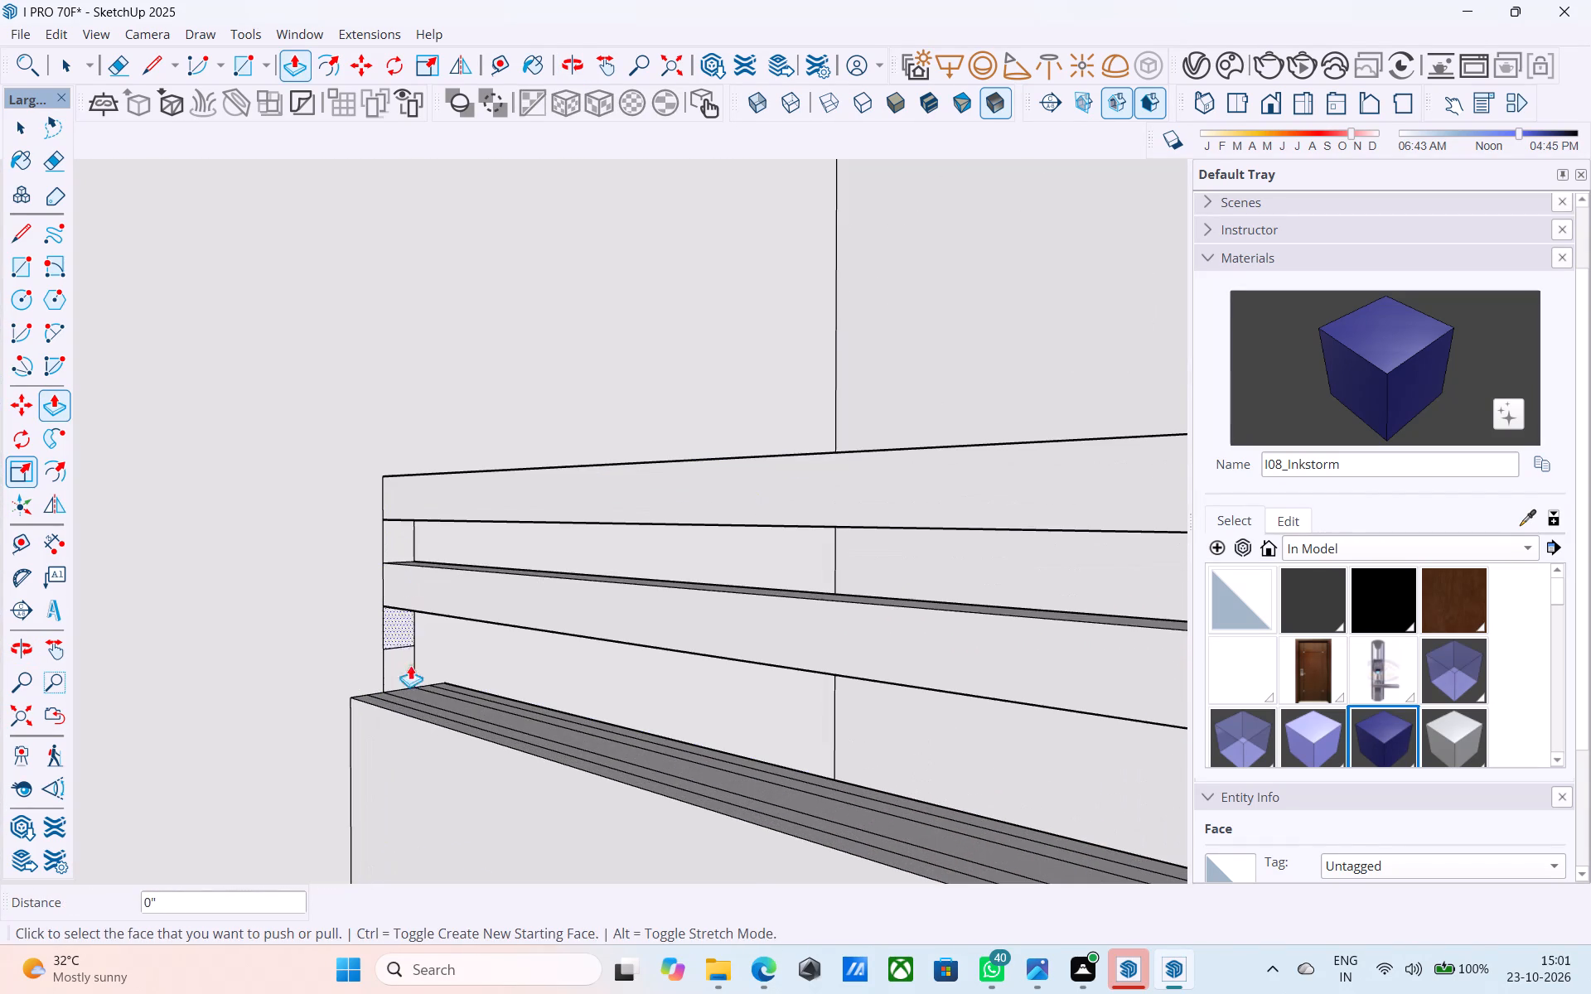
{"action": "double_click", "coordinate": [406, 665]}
Measure the height from the balcony slab to the top of the railing.
{"action": "scroll", "coordinate": [404, 655], "scroll_direction": "down", "scroll_amount": 15}
{"action": "middle_click_drag", "start_coordinate": [504, 661], "coordinate": [1024, 632]}
{"action": "scroll", "coordinate": [1024, 632], "scroll_direction": "down", "scroll_amount": 4}
{"action": "middle_click_drag", "start_coordinate": [1025, 632], "coordinate": [613, 736], "text": "shift"}
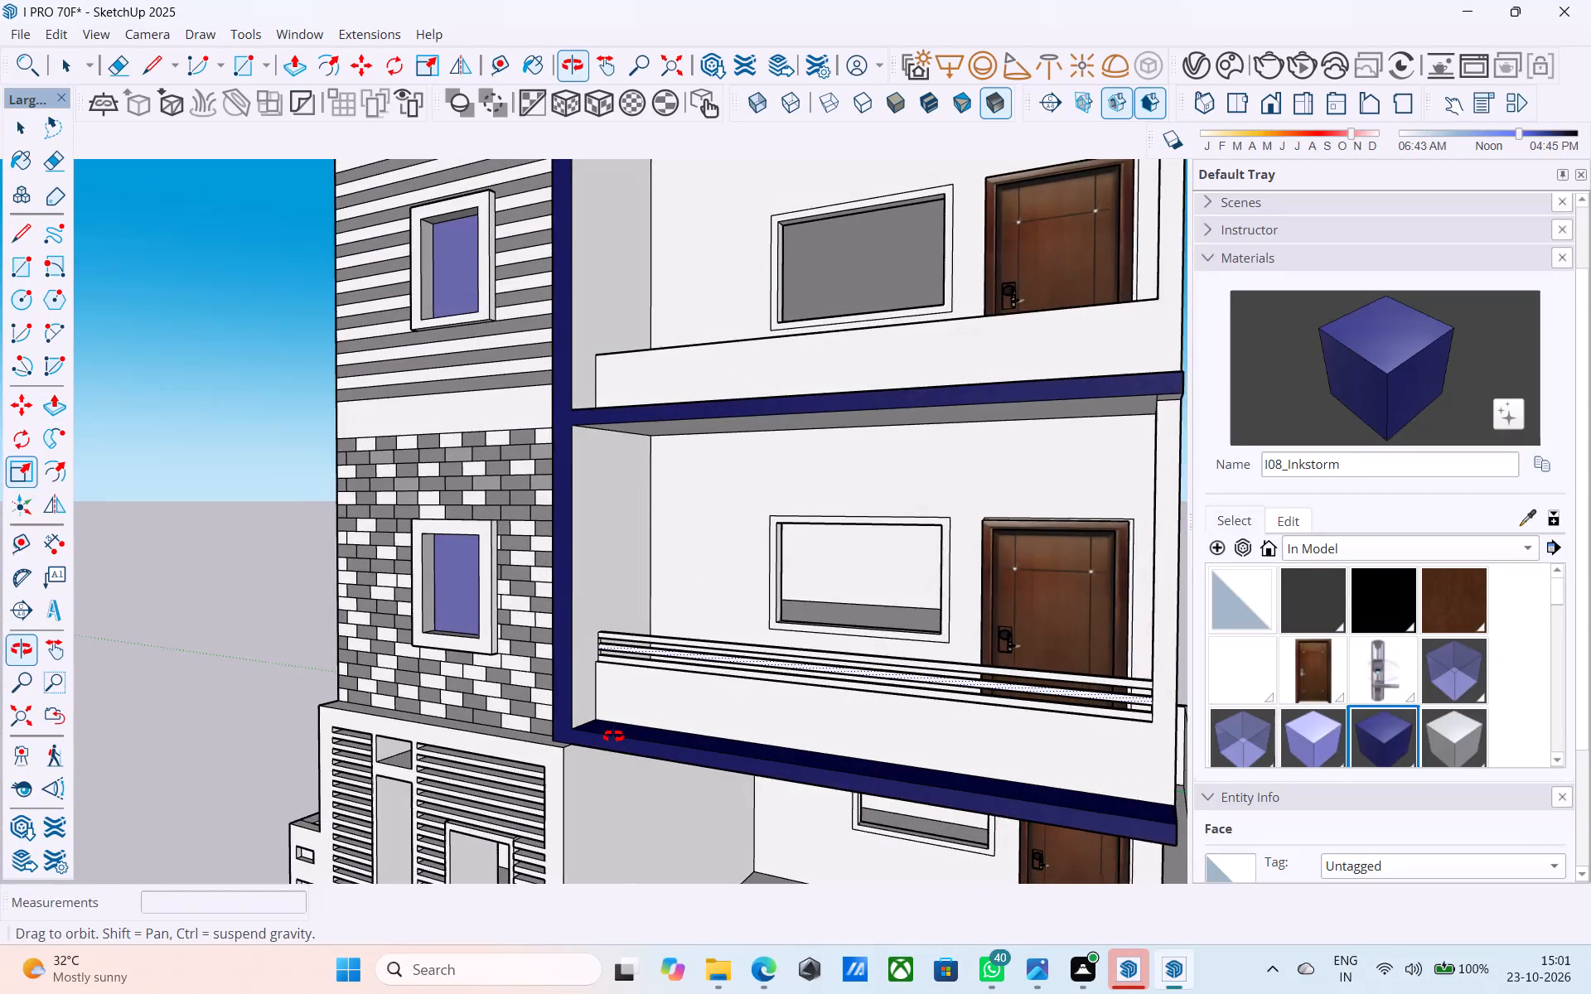
{"action": "middle_click_drag", "start_coordinate": [613, 736], "coordinate": [610, 736], "text": "shift"}
{"action": "key", "text": "l"}
{"action": "scroll", "coordinate": [602, 735], "scroll_direction": "up", "scroll_amount": 8}
{"action": "left_click", "coordinate": [587, 703]}
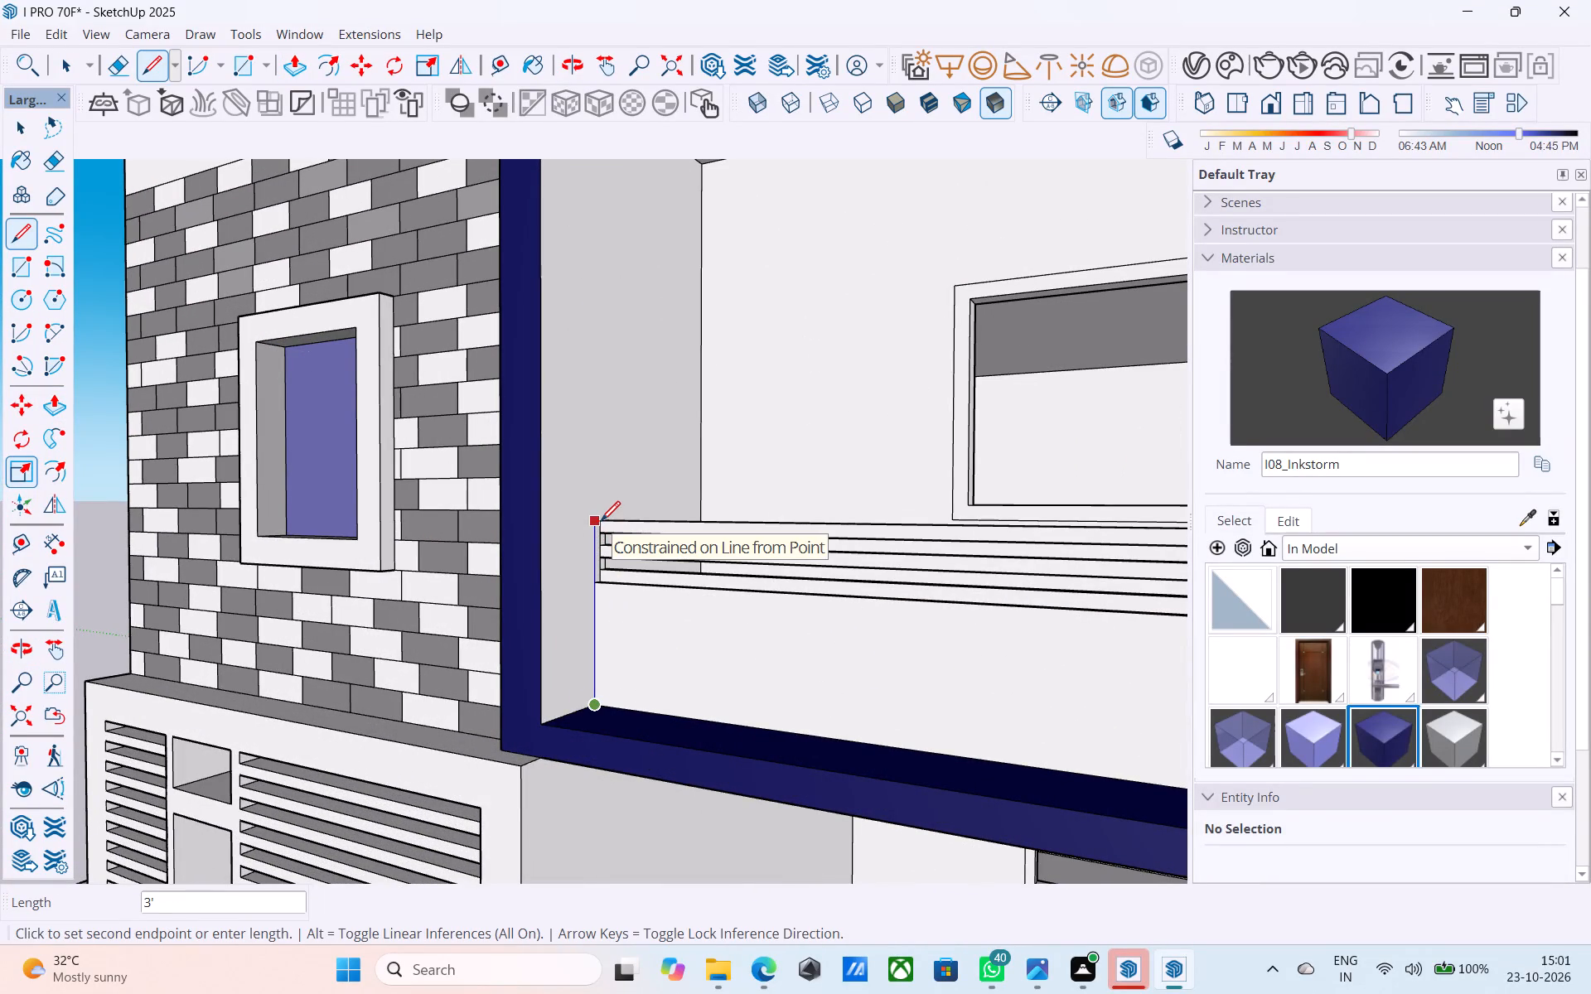
{"action": "key", "text": "space"}
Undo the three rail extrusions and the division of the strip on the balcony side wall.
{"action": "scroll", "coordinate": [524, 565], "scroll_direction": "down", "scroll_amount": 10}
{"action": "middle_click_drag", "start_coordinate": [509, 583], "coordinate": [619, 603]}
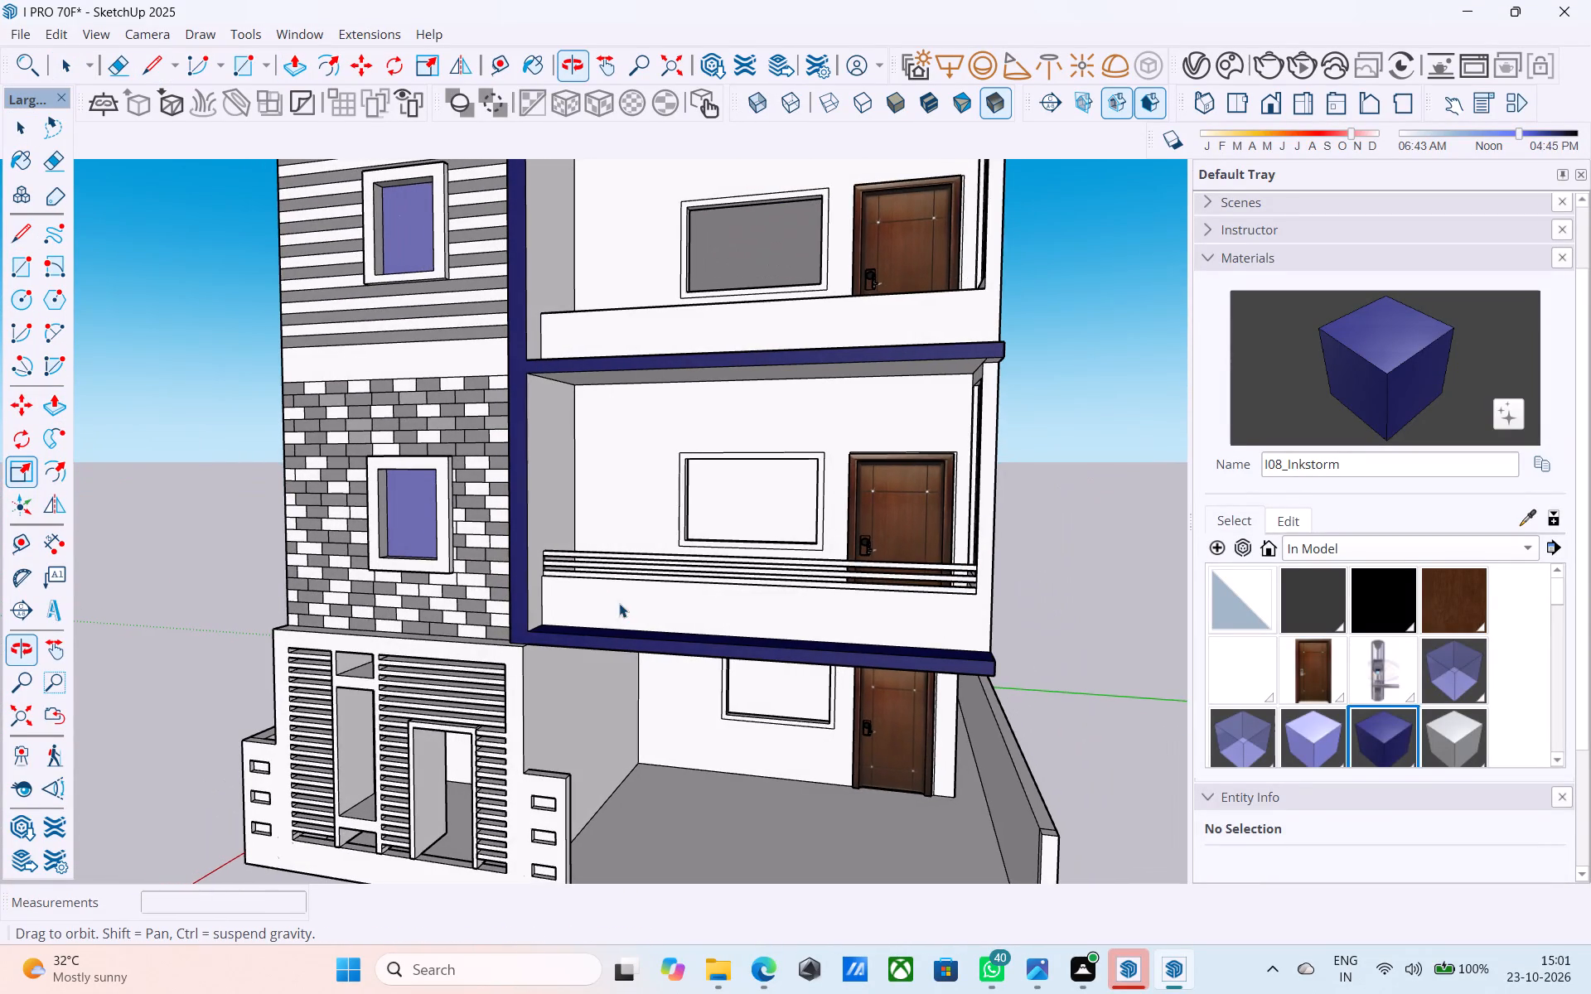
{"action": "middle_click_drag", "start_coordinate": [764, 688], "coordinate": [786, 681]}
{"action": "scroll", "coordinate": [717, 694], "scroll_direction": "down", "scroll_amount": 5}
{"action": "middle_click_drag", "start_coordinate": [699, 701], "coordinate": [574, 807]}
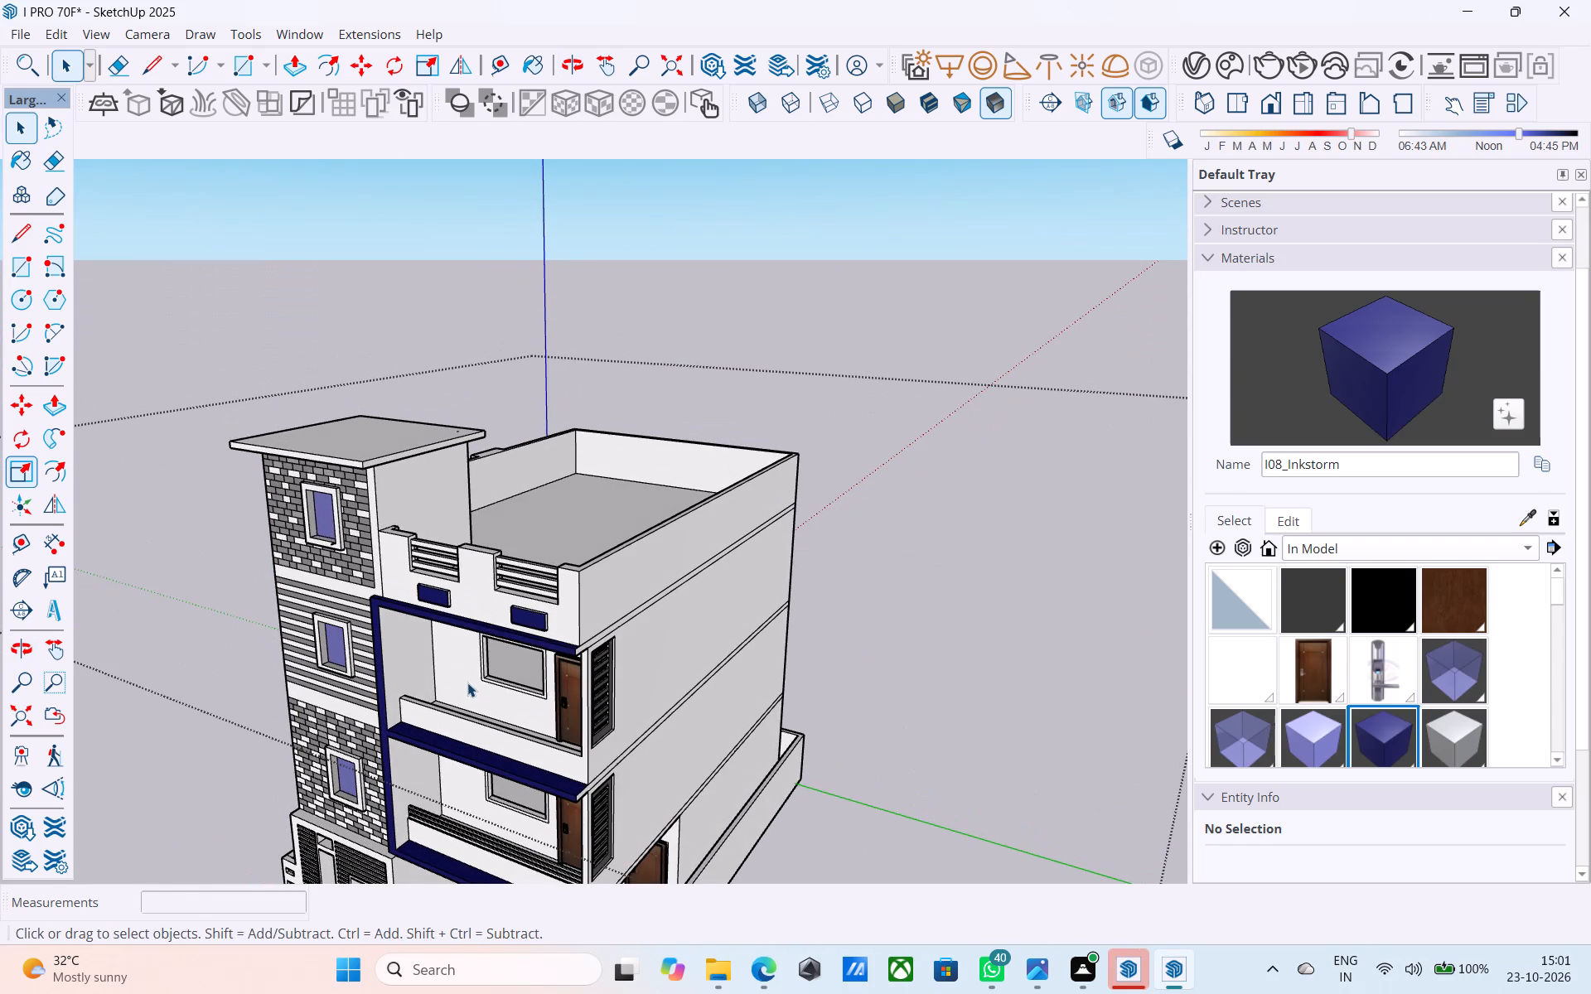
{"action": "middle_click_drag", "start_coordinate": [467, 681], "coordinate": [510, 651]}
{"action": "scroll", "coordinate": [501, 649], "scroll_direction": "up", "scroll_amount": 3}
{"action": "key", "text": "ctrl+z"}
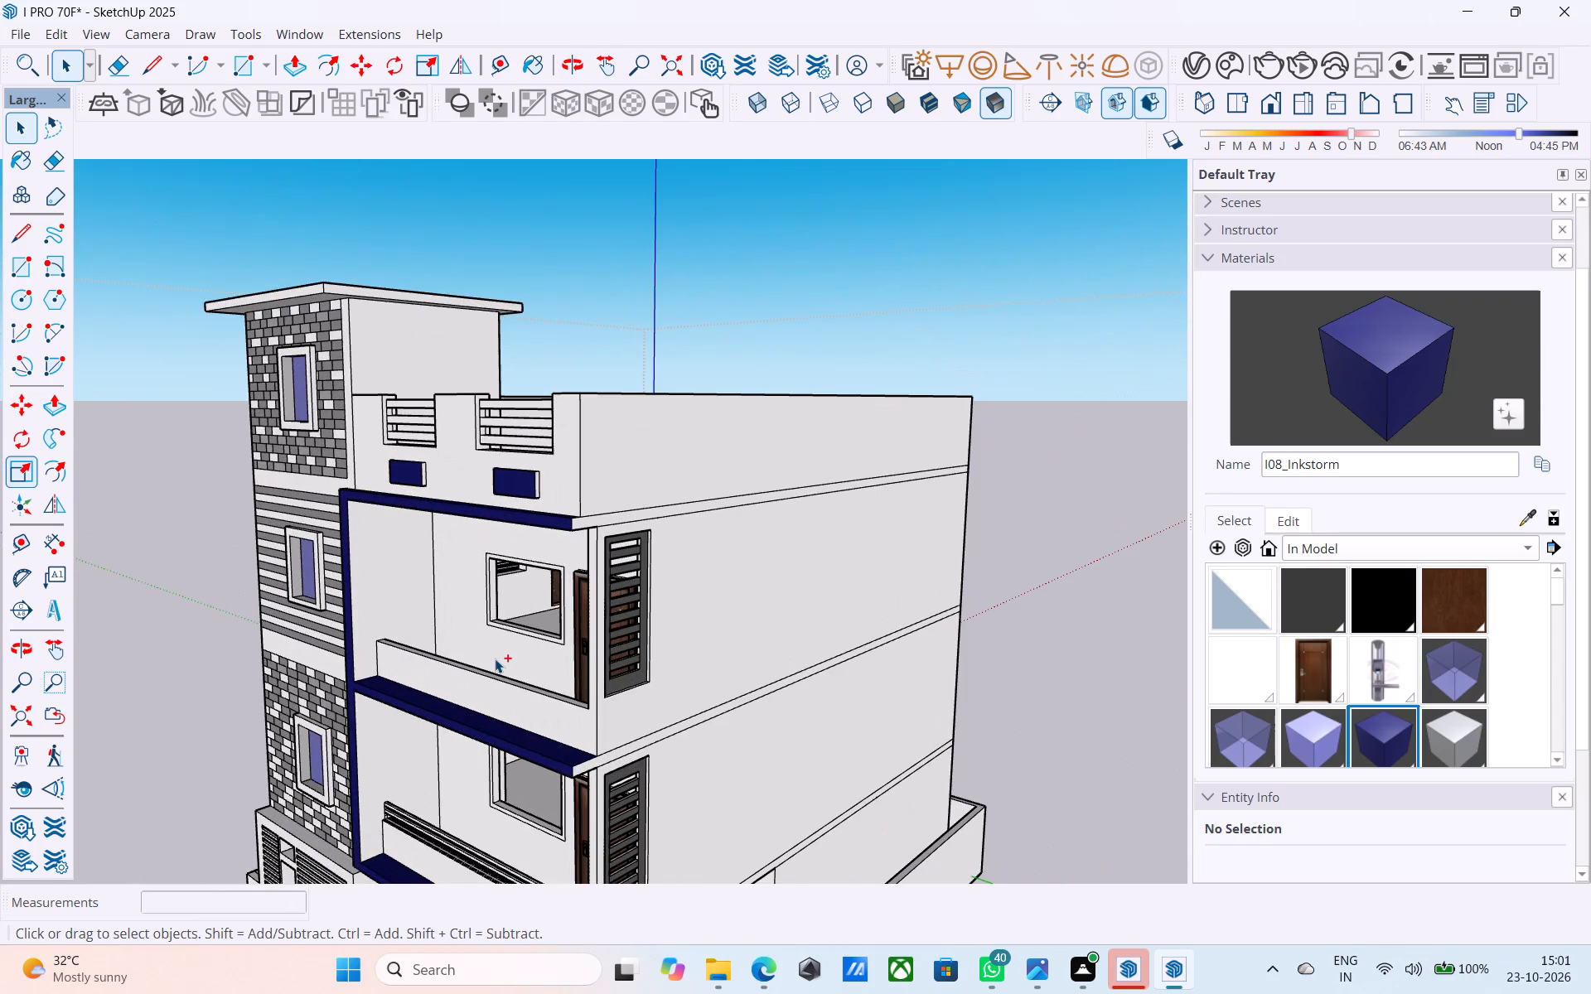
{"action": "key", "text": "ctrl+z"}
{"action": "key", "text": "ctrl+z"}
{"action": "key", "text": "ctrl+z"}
Extend the strip on the balcony side wall 6" upward with a 2" wide rectangle on its top edge.
{"action": "scroll", "coordinate": [438, 816], "scroll_direction": "up", "scroll_amount": 8}
{"action": "middle_click_drag", "start_coordinate": [394, 828], "coordinate": [539, 768], "text": "shift"}
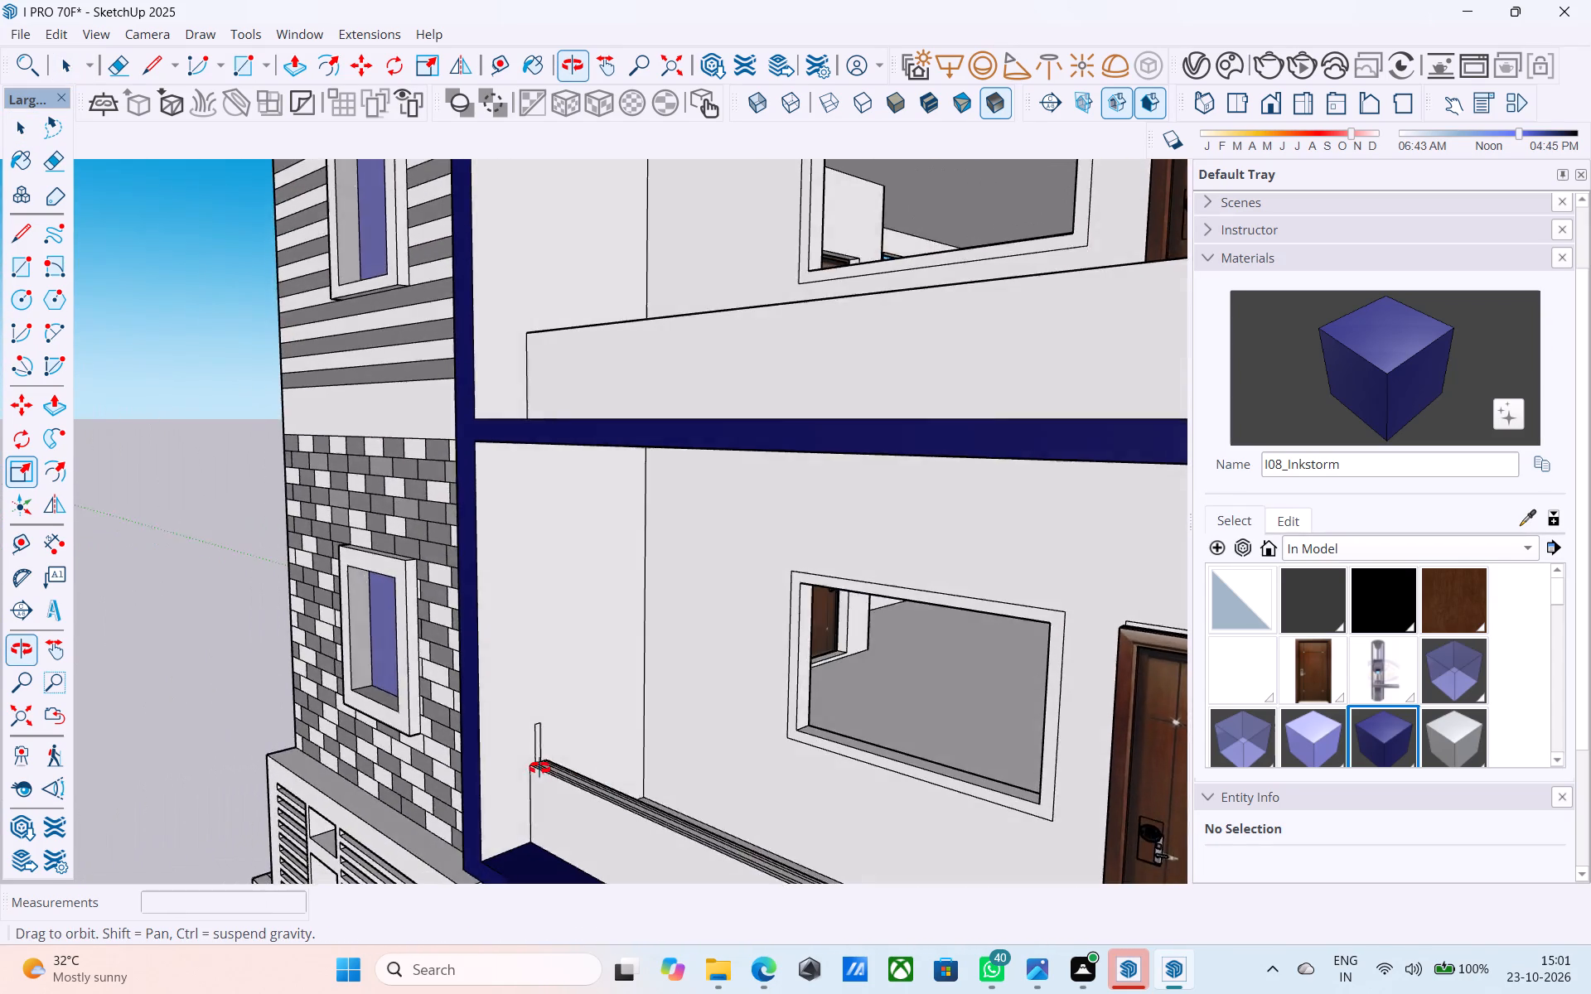
{"action": "middle_click_drag", "start_coordinate": [539, 768], "coordinate": [536, 769], "text": "shift"}
{"action": "scroll", "coordinate": [524, 773], "scroll_direction": "up", "scroll_amount": 5}
{"action": "middle_click_drag", "start_coordinate": [549, 761], "coordinate": [496, 789]}
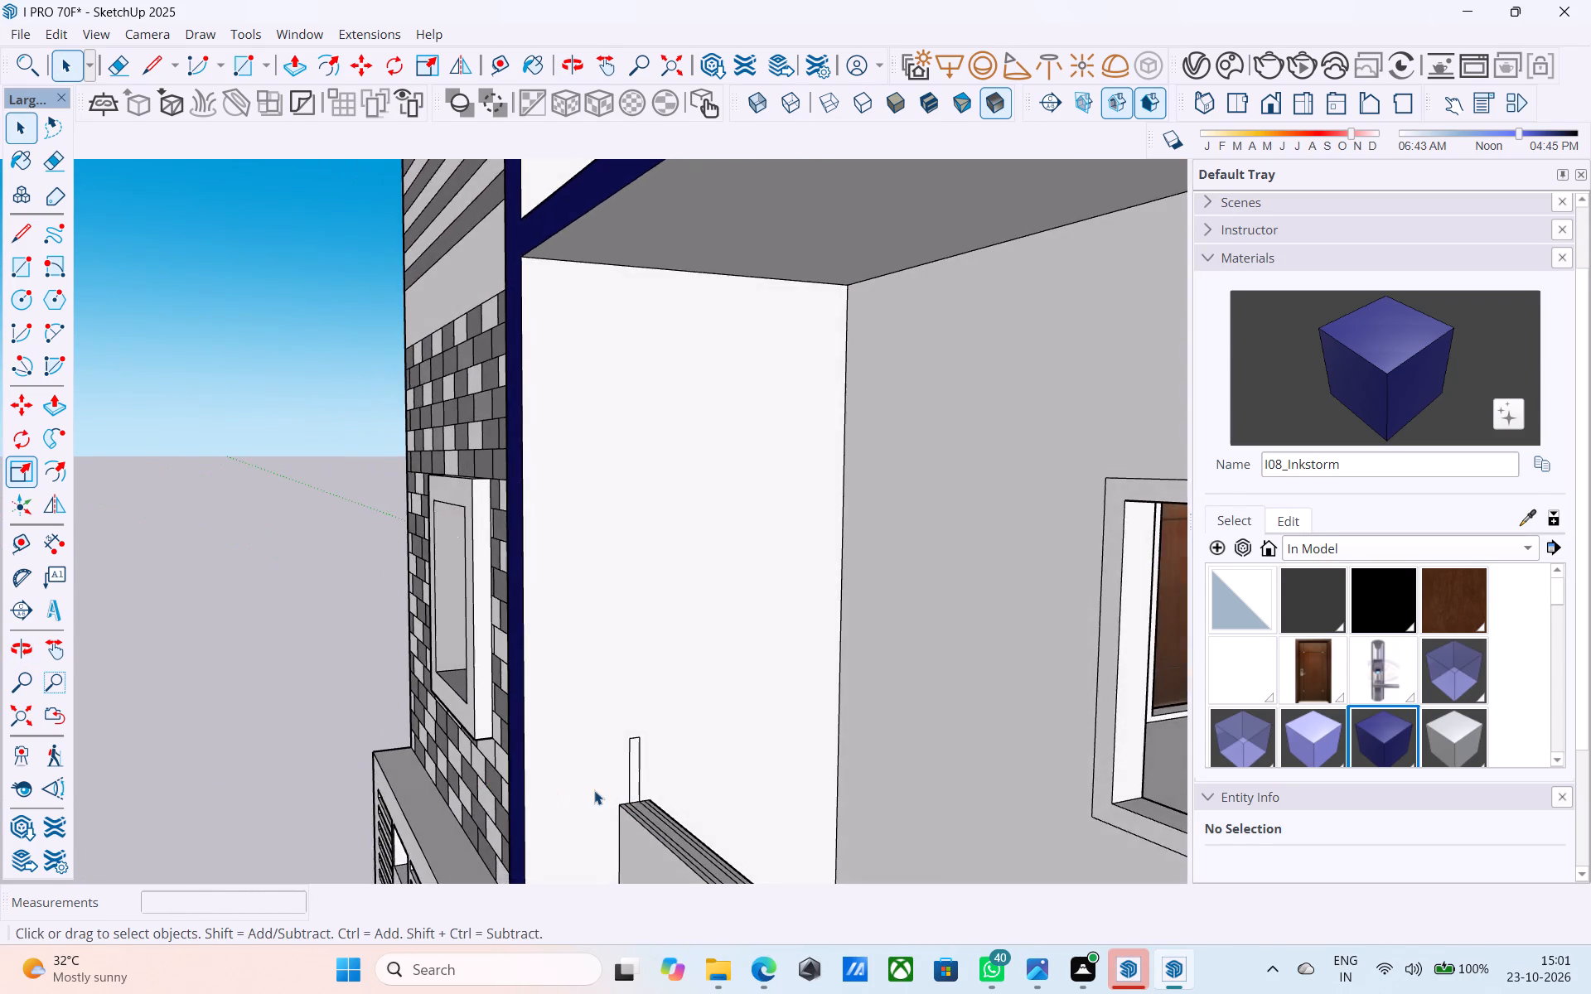
{"action": "scroll", "coordinate": [594, 790], "scroll_direction": "up", "scroll_amount": 4}
{"action": "left_click", "coordinate": [657, 771]}
{"action": "scroll", "coordinate": [654, 724], "scroll_direction": "up", "scroll_amount": 4}
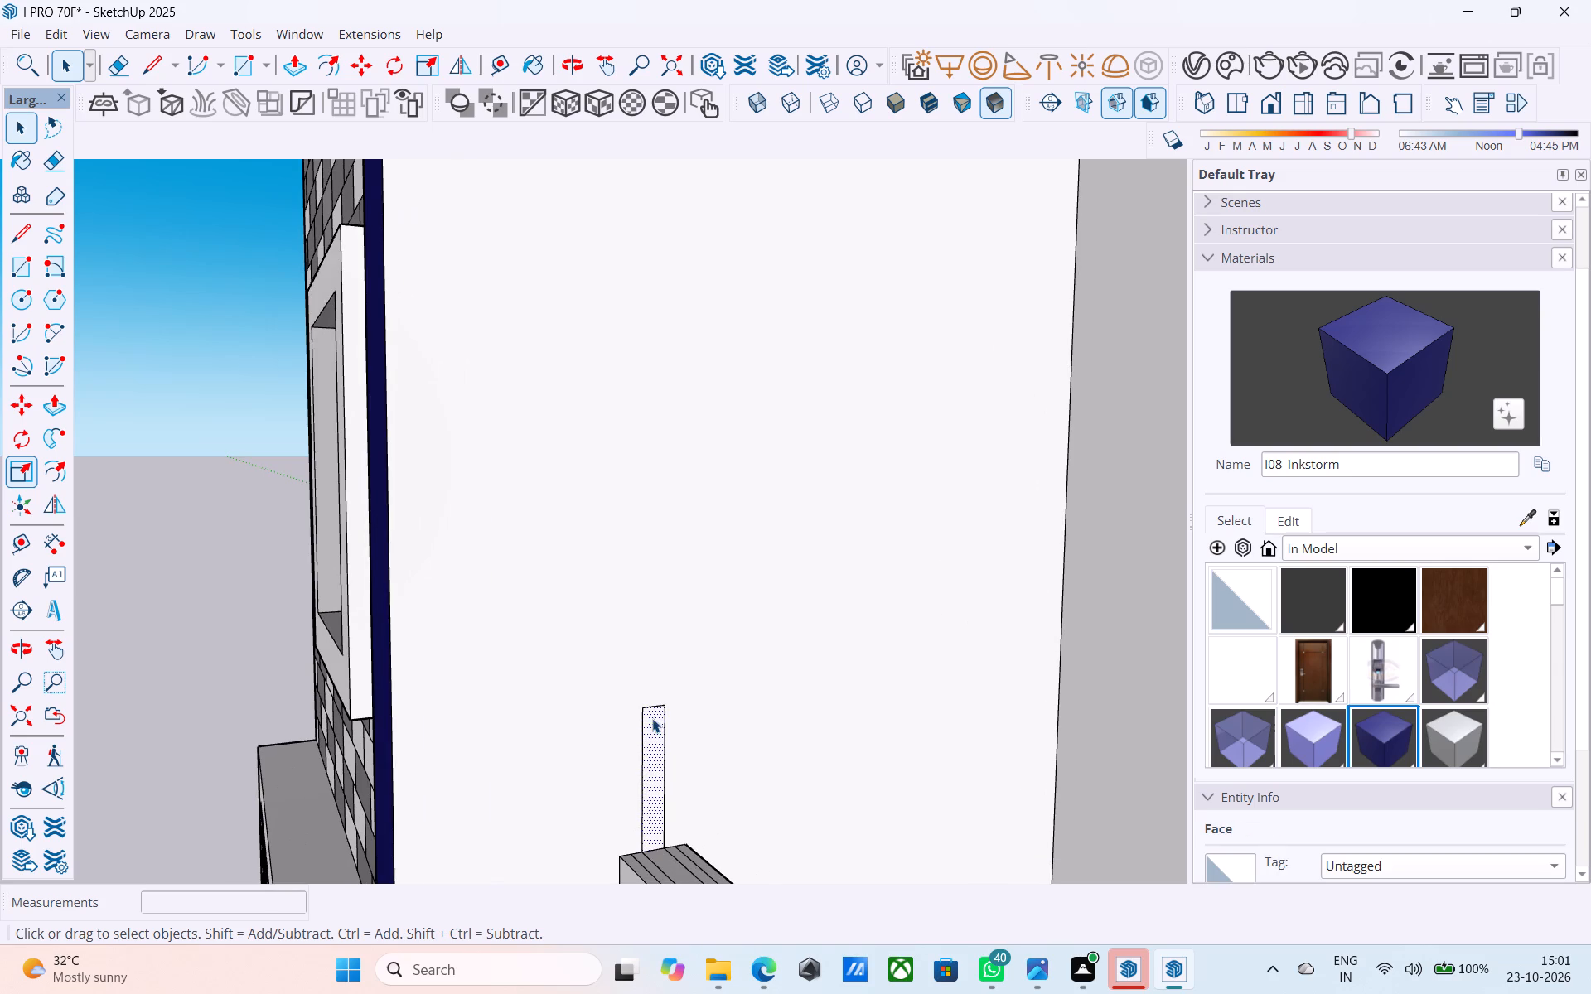
{"action": "scroll", "coordinate": [649, 710], "scroll_direction": "up", "scroll_amount": 3}
{"action": "key", "text": "l"}
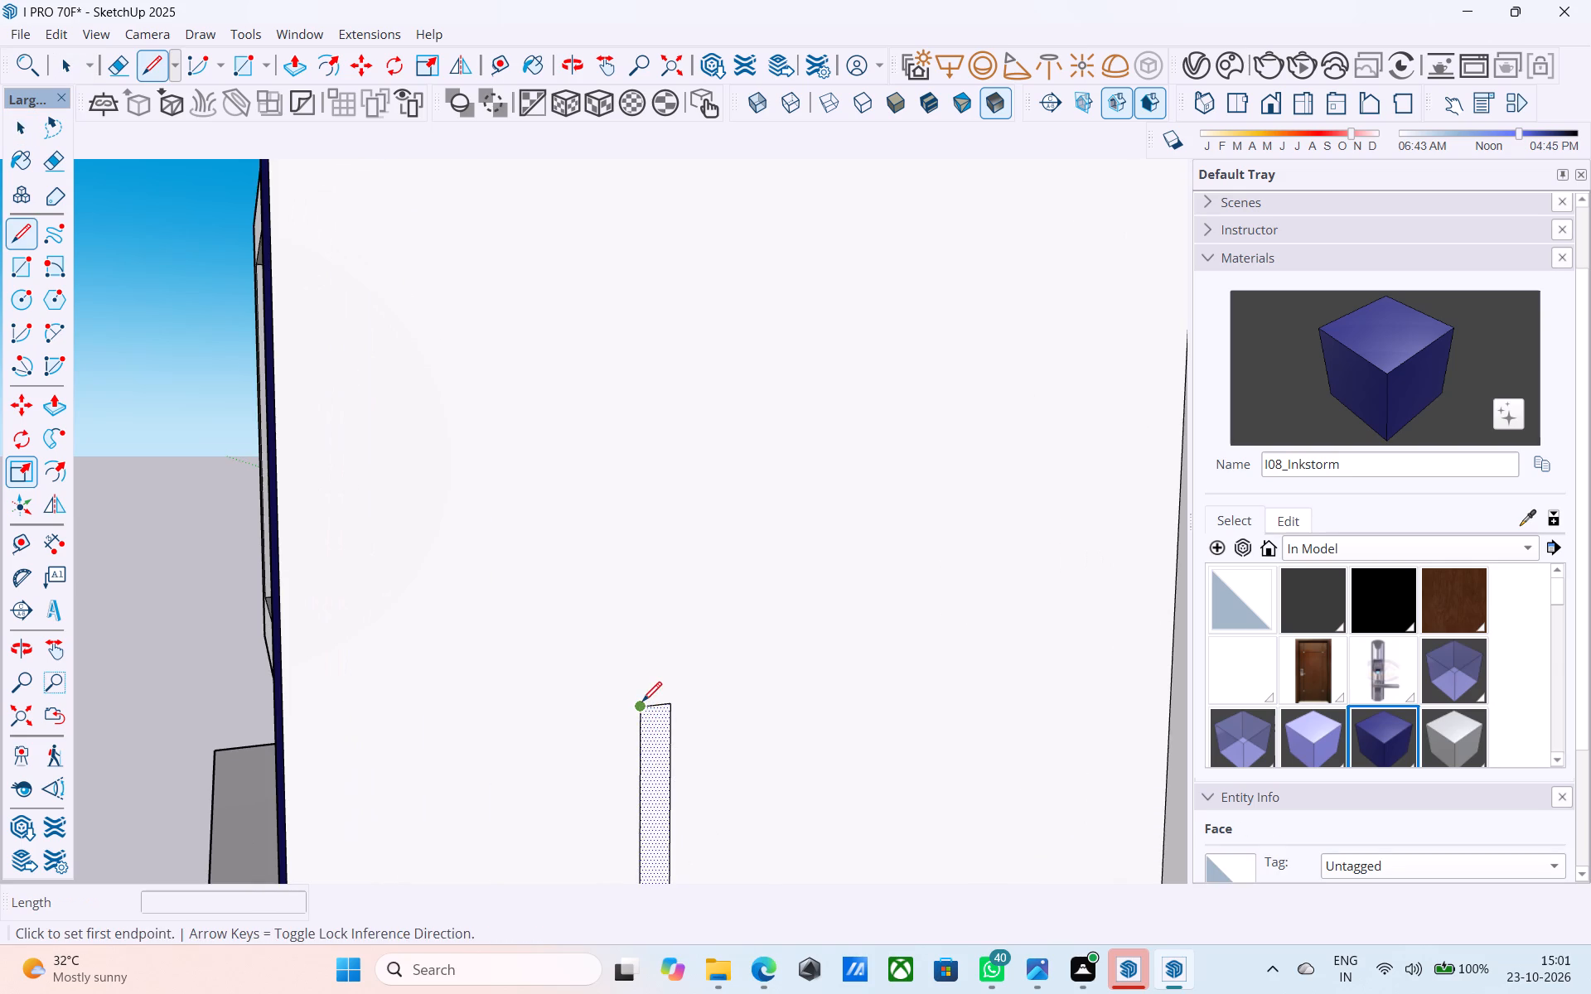
{"action": "left_click", "coordinate": [642, 702]}
{"action": "type", "text": "6\""}
{"action": "key", "text": "Return"}
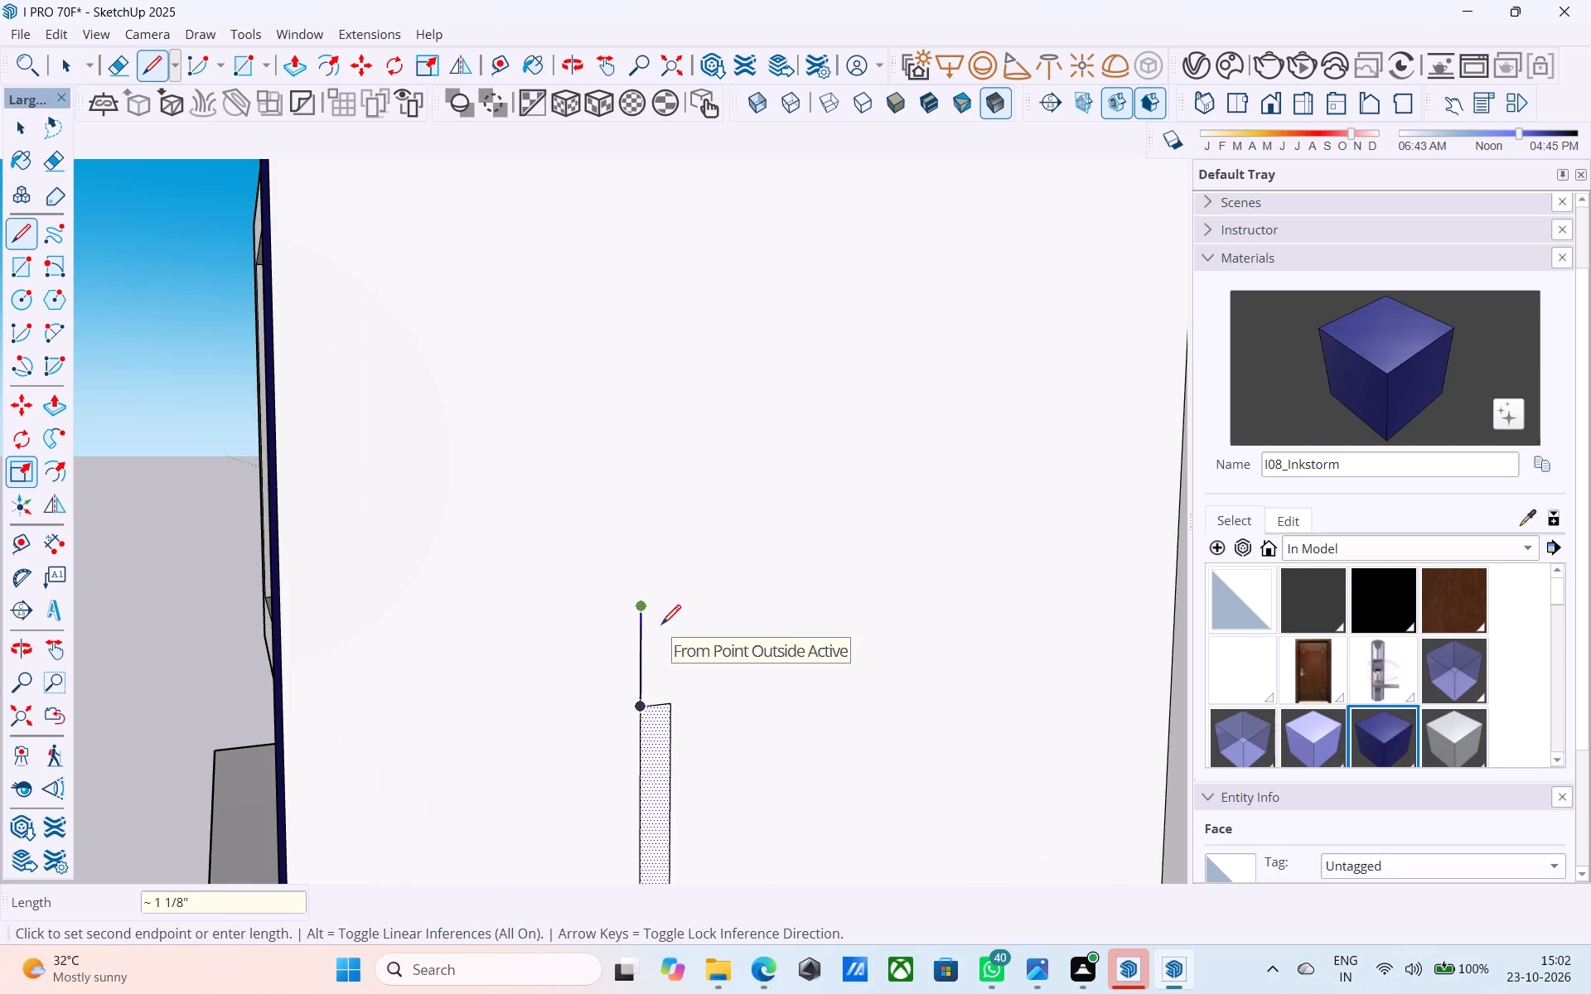
{"action": "key", "text": "r"}
{"action": "left_click", "coordinate": [644, 609]}
{"action": "left_click", "coordinate": [671, 699]}
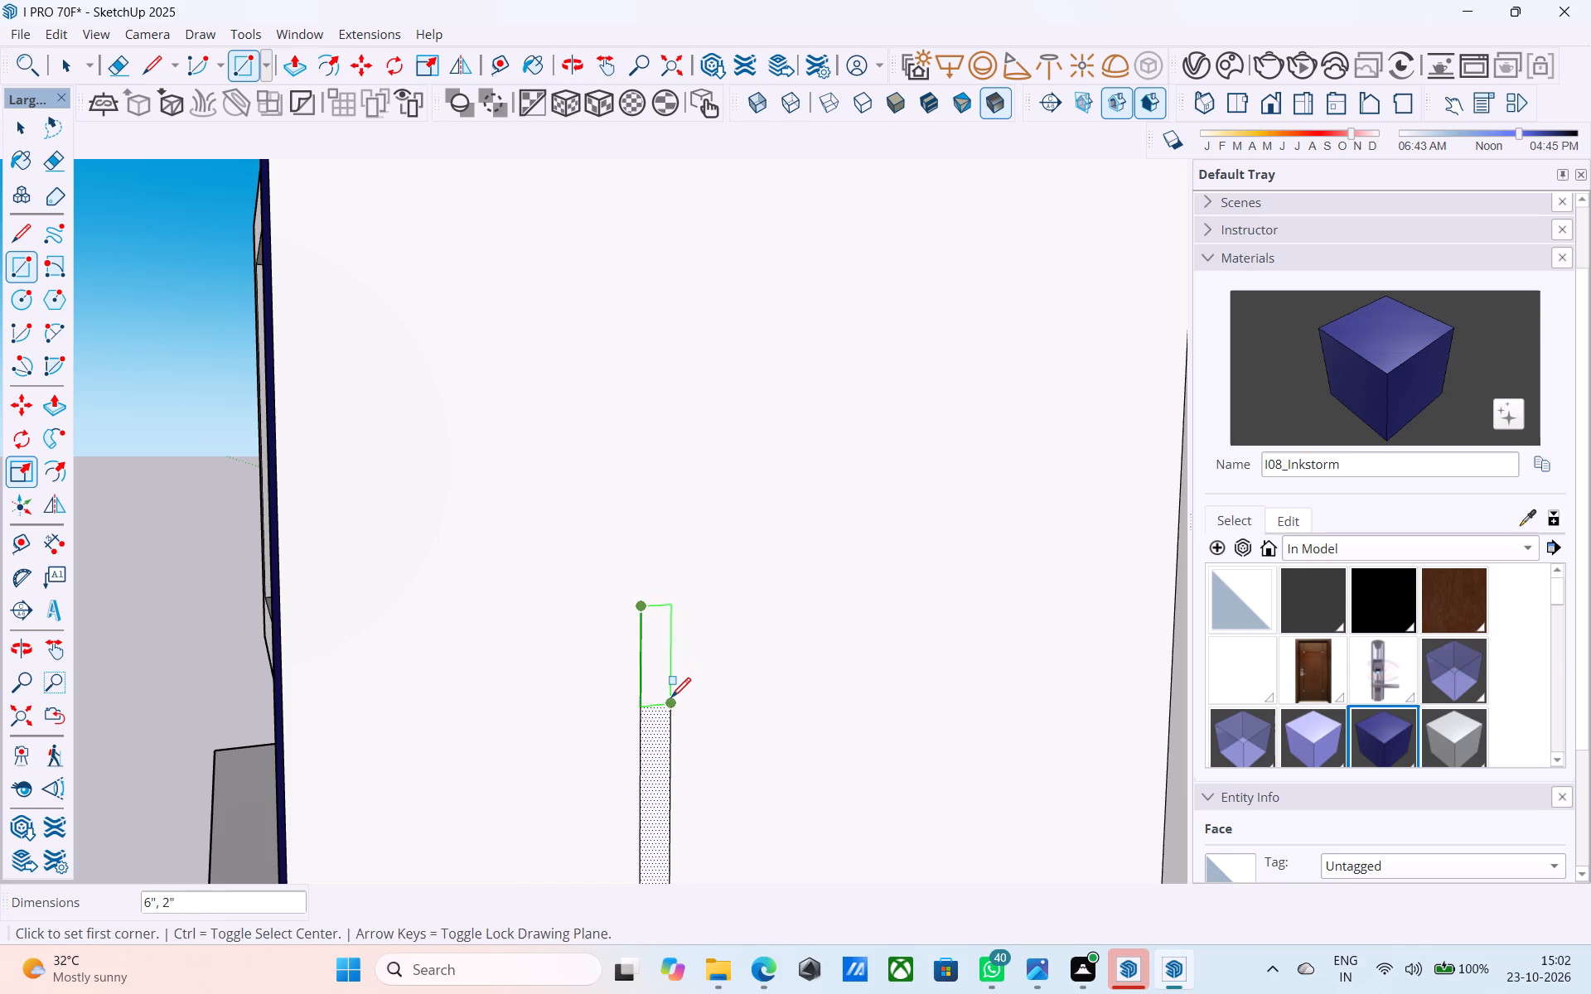
Erase the edge dividing the original strip from its upper extension so they form one face.
{"action": "key", "text": "space"}
{"action": "type", "text": "E"}
{"action": "left_click", "coordinate": [669, 703]}
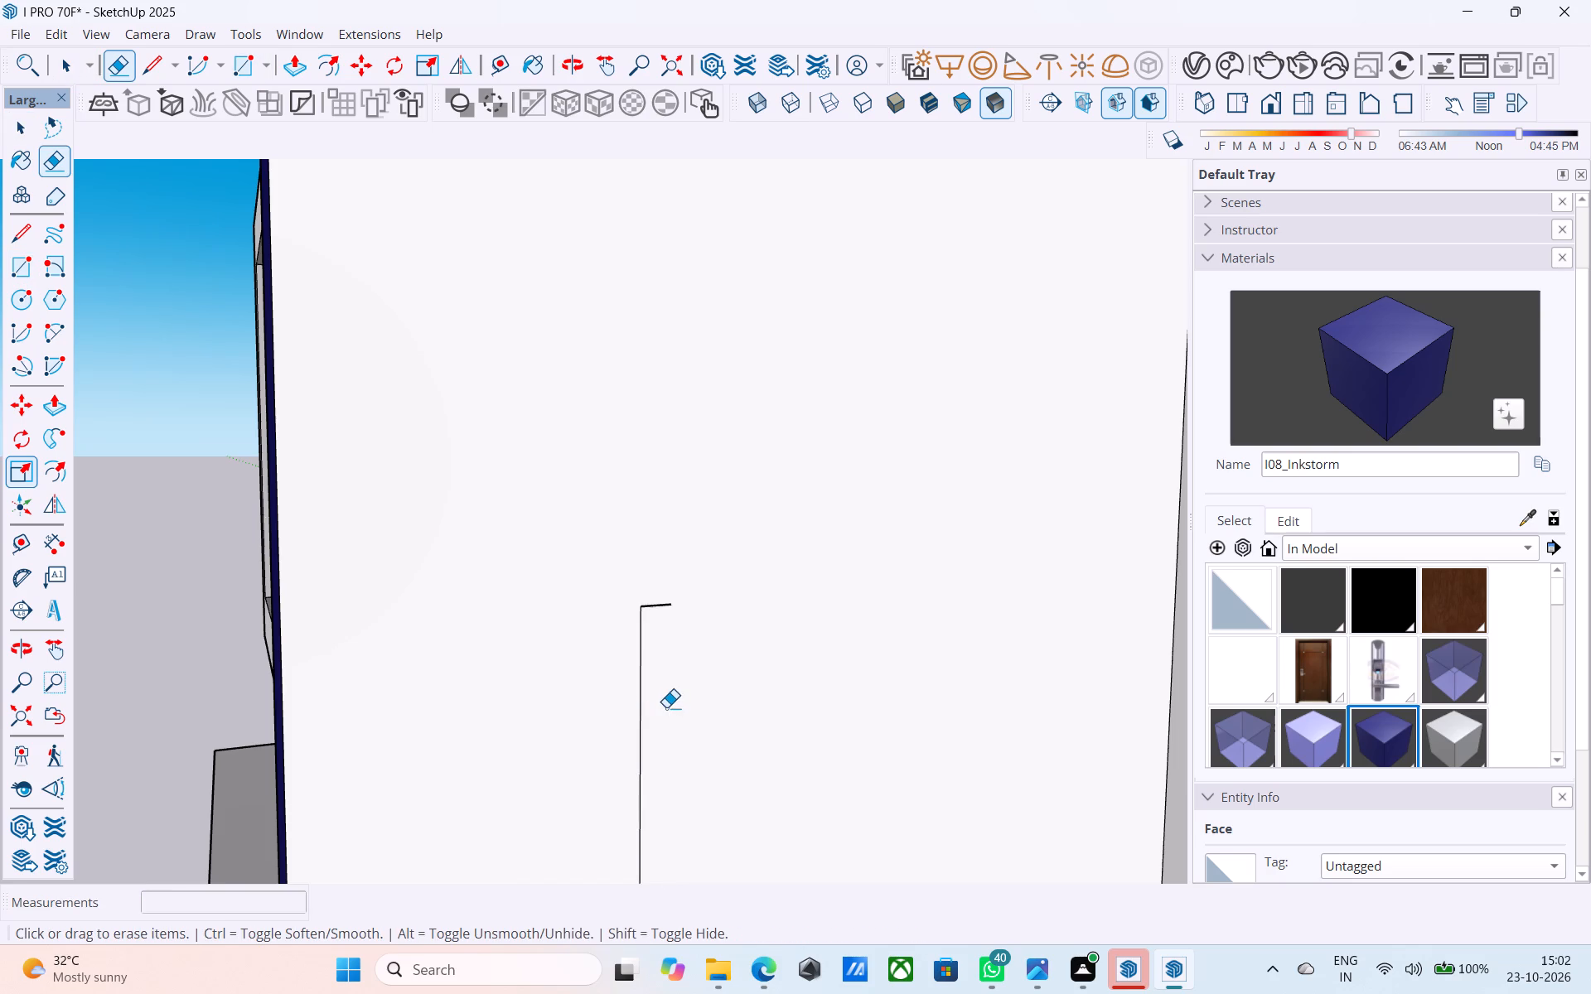
{"action": "key", "text": "ctrl+z"}
{"action": "left_click", "coordinate": [660, 703]}
{"action": "key", "text": "space"}
Group the merged strip face together with its bounding edges.
{"action": "left_click", "coordinate": [660, 702]}
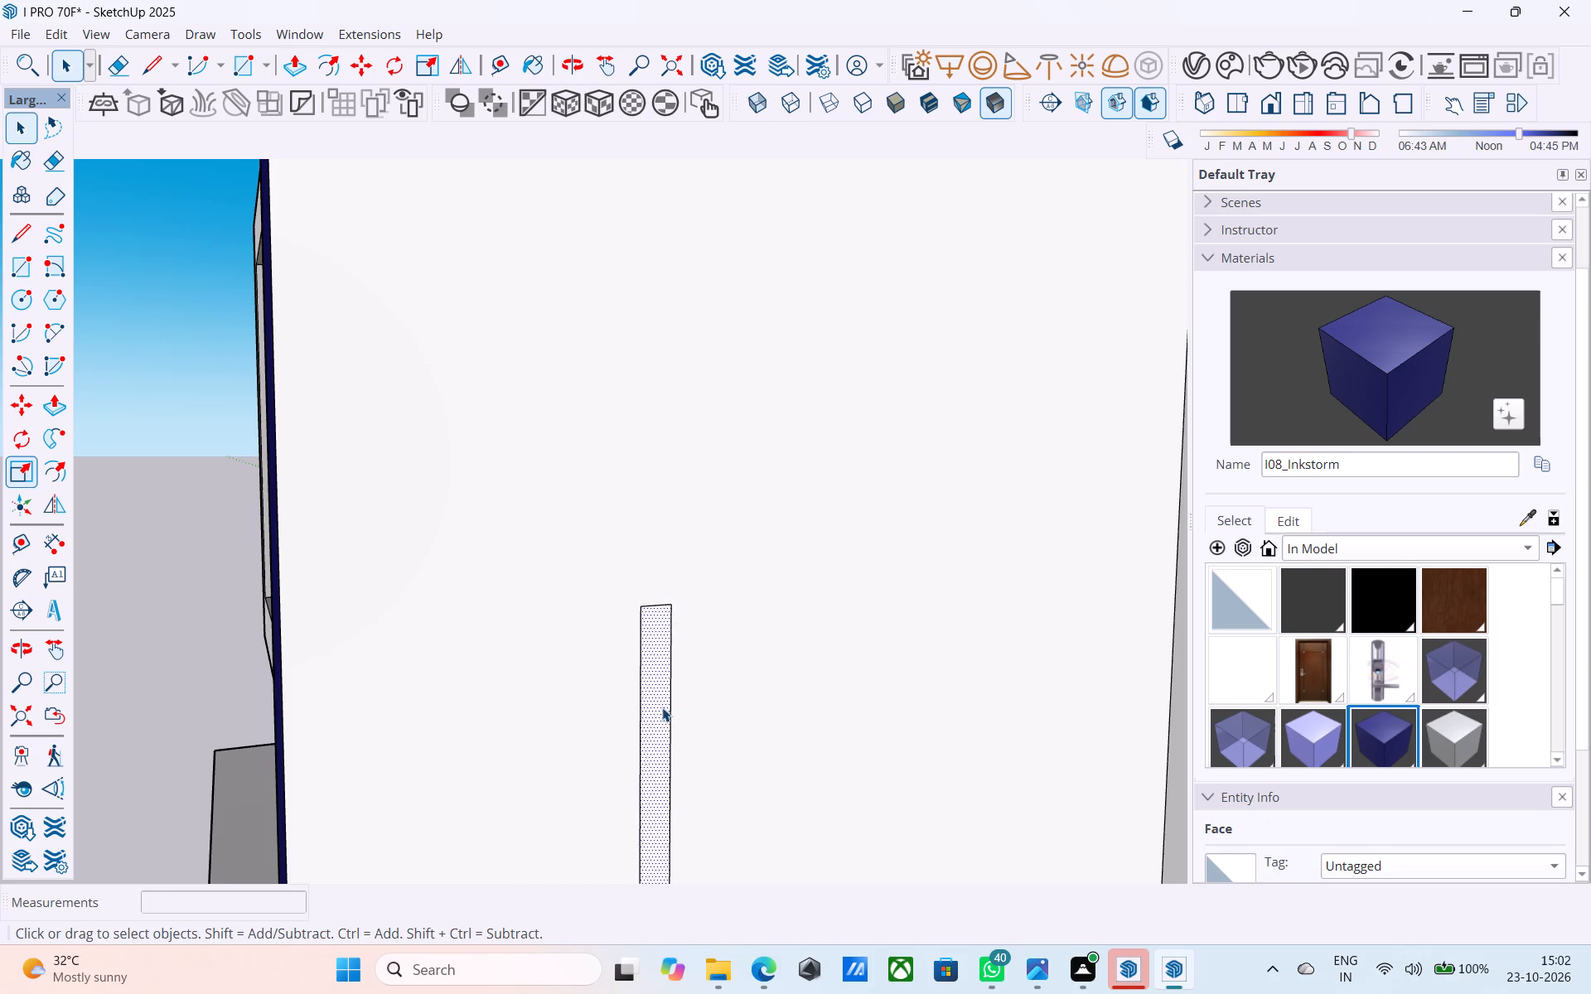
{"action": "double_click", "coordinate": [660, 707]}
{"action": "right_click", "coordinate": [660, 707]}
{"action": "left_click", "coordinate": [723, 401]}
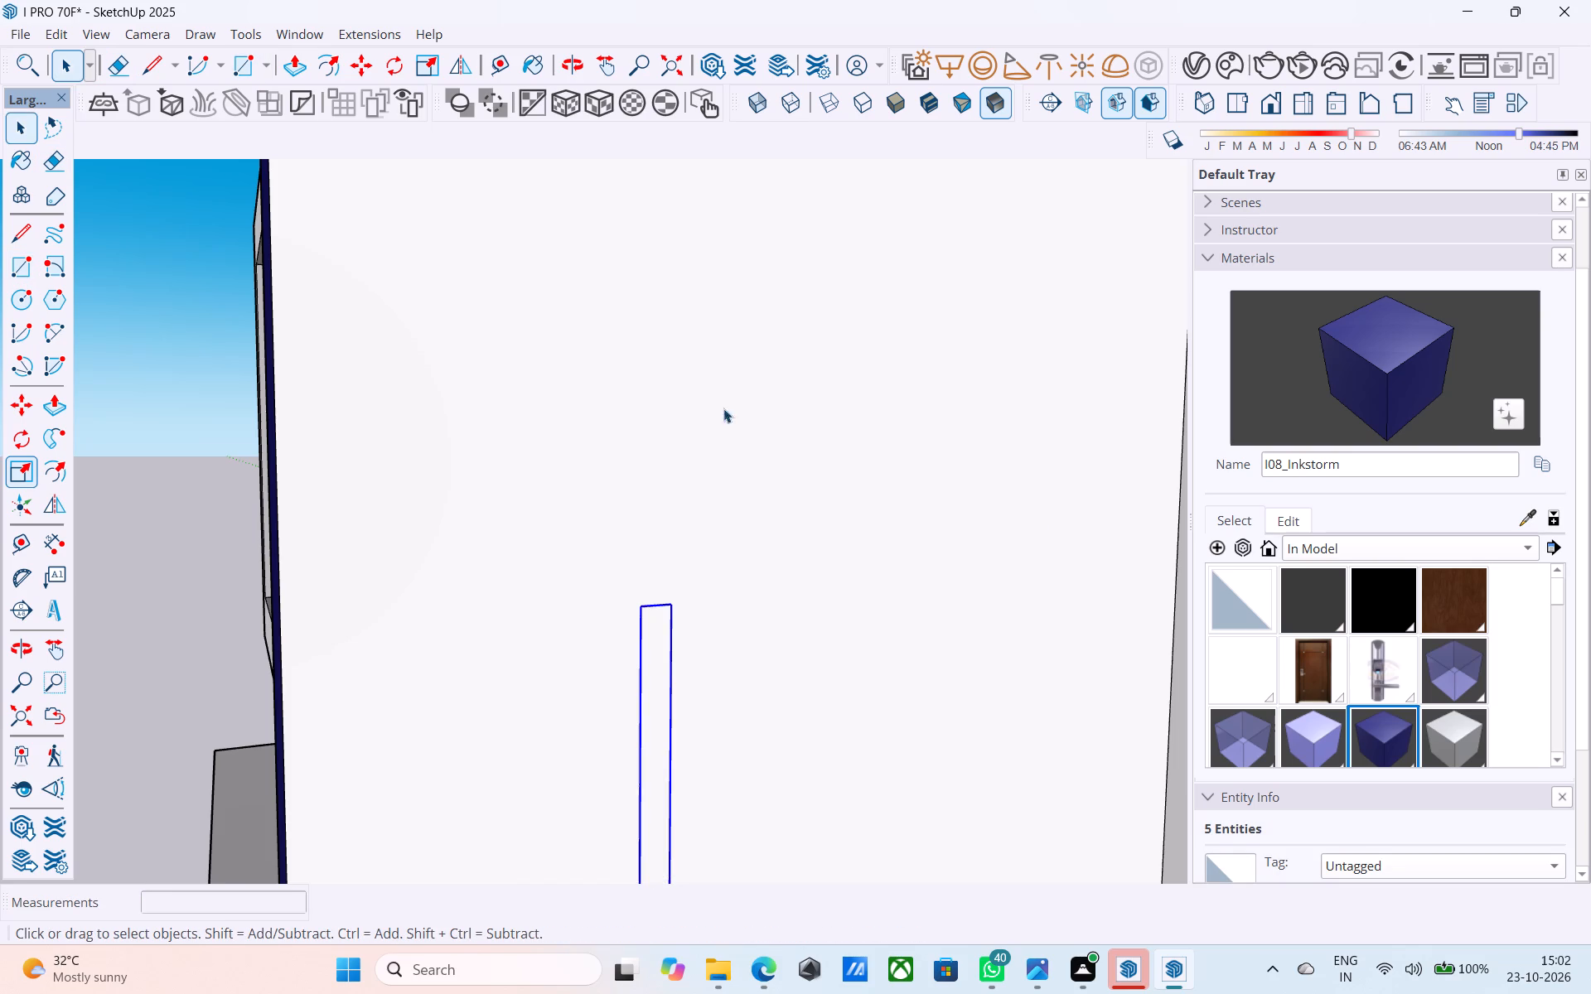
Convert the strip group into a component named RAIL.
{"action": "right_click", "coordinate": [661, 664]}
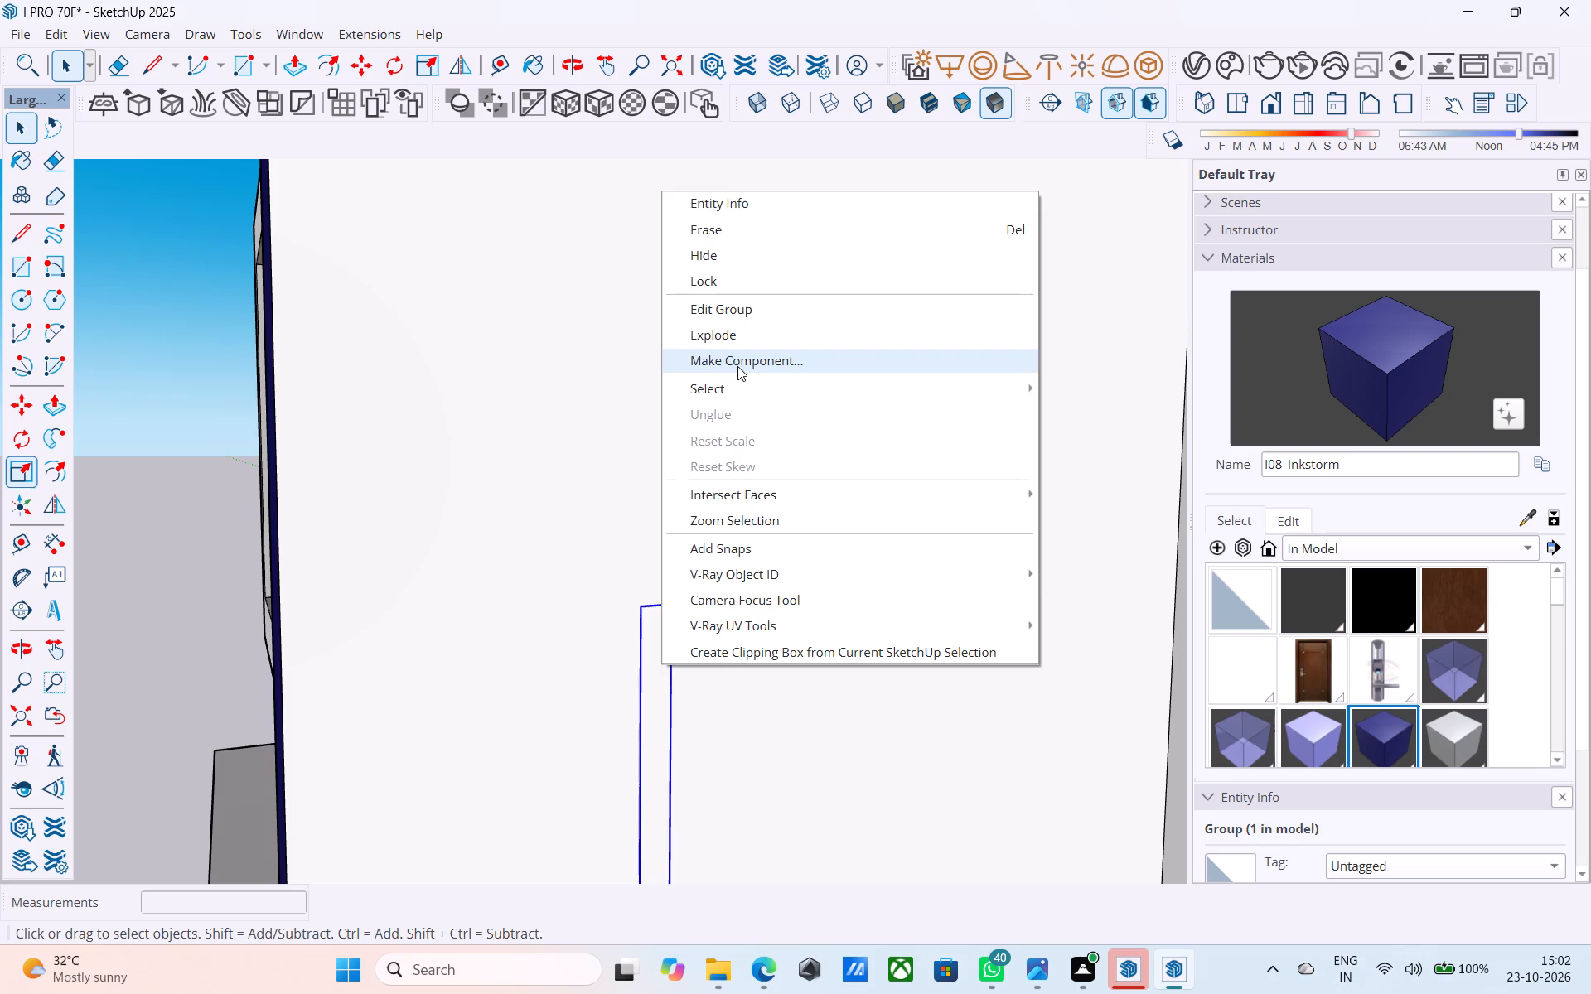
{"action": "left_click", "coordinate": [737, 364]}
{"action": "key", "text": "BackSpace"}
{"action": "key", "text": "BackSpace"}
{"action": "key", "text": "BackSpace"}
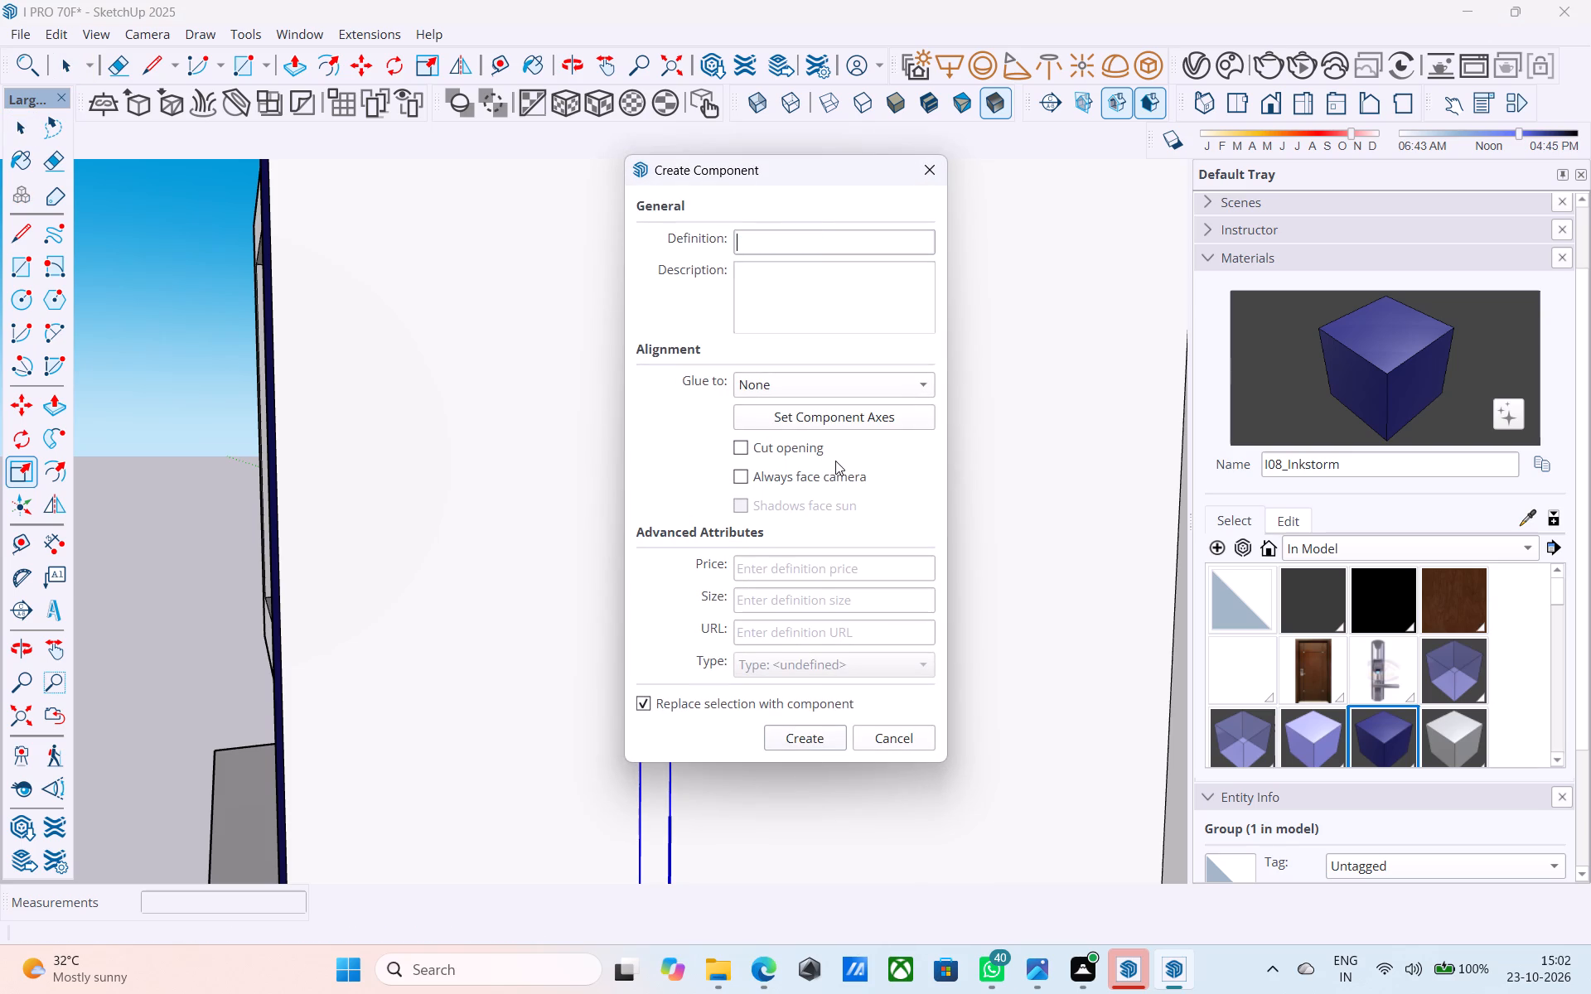
{"action": "type", "text": "RAIL"}
{"action": "left_click", "coordinate": [825, 738]}
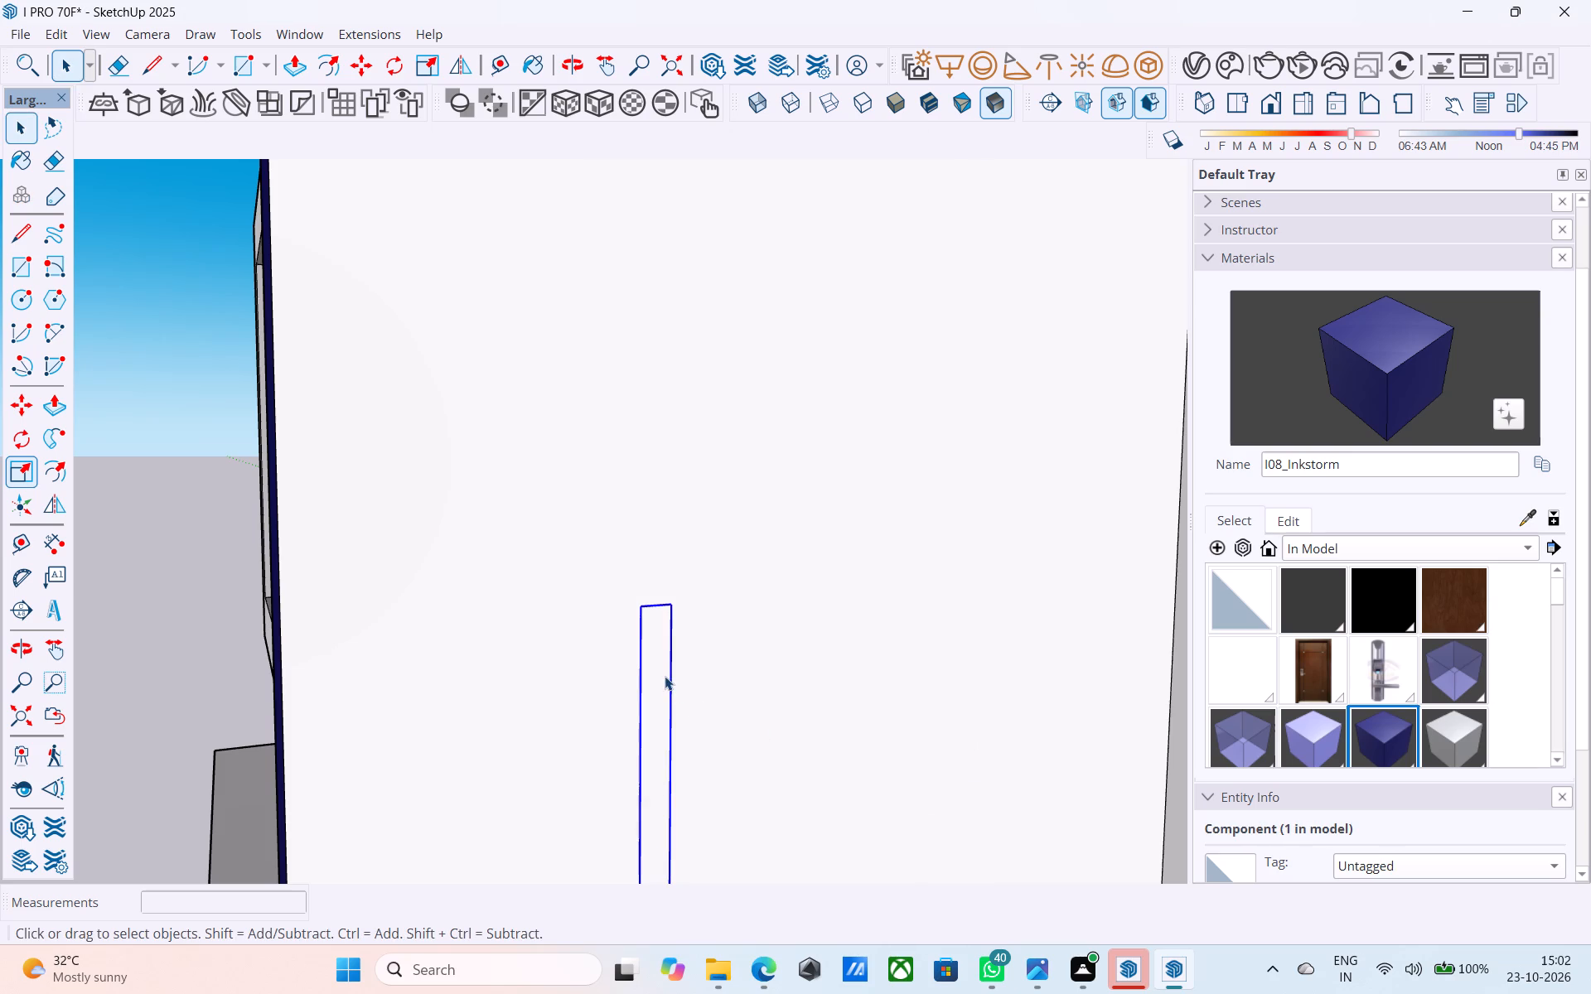
Copy the RAIL component 10' 6" straight up onto the parapet of the upper balcony.
{"action": "double_click", "coordinate": [665, 676]}
{"action": "left_click", "coordinate": [513, 626]}
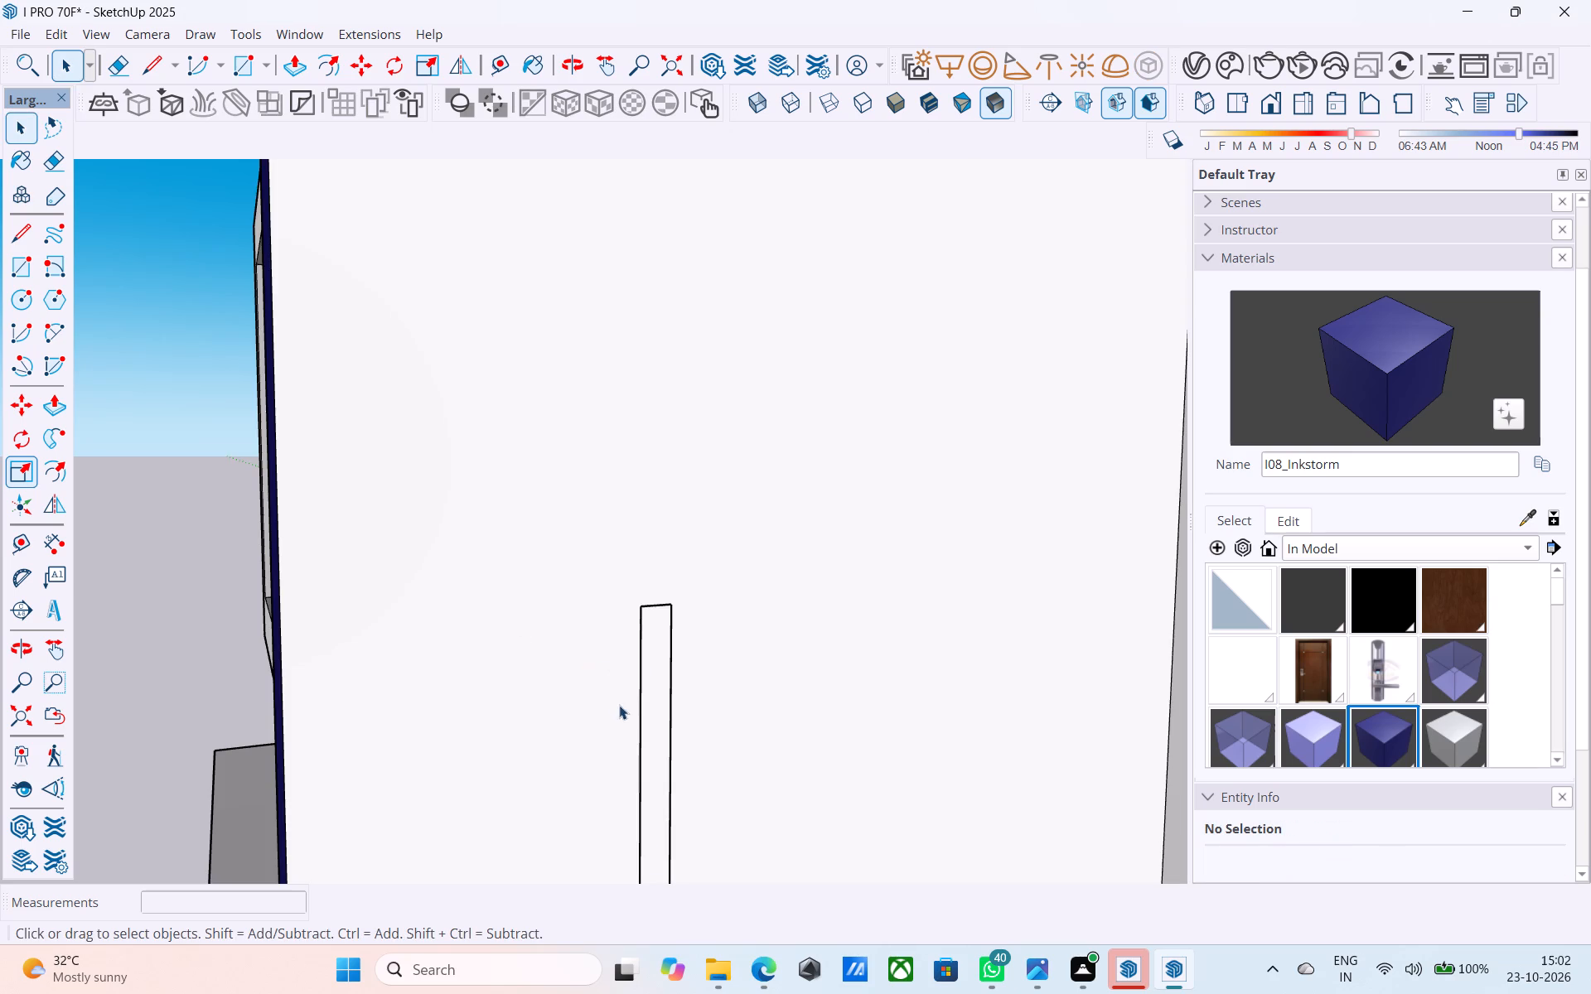
{"action": "left_click", "coordinate": [647, 702]}
{"action": "key", "text": "m"}
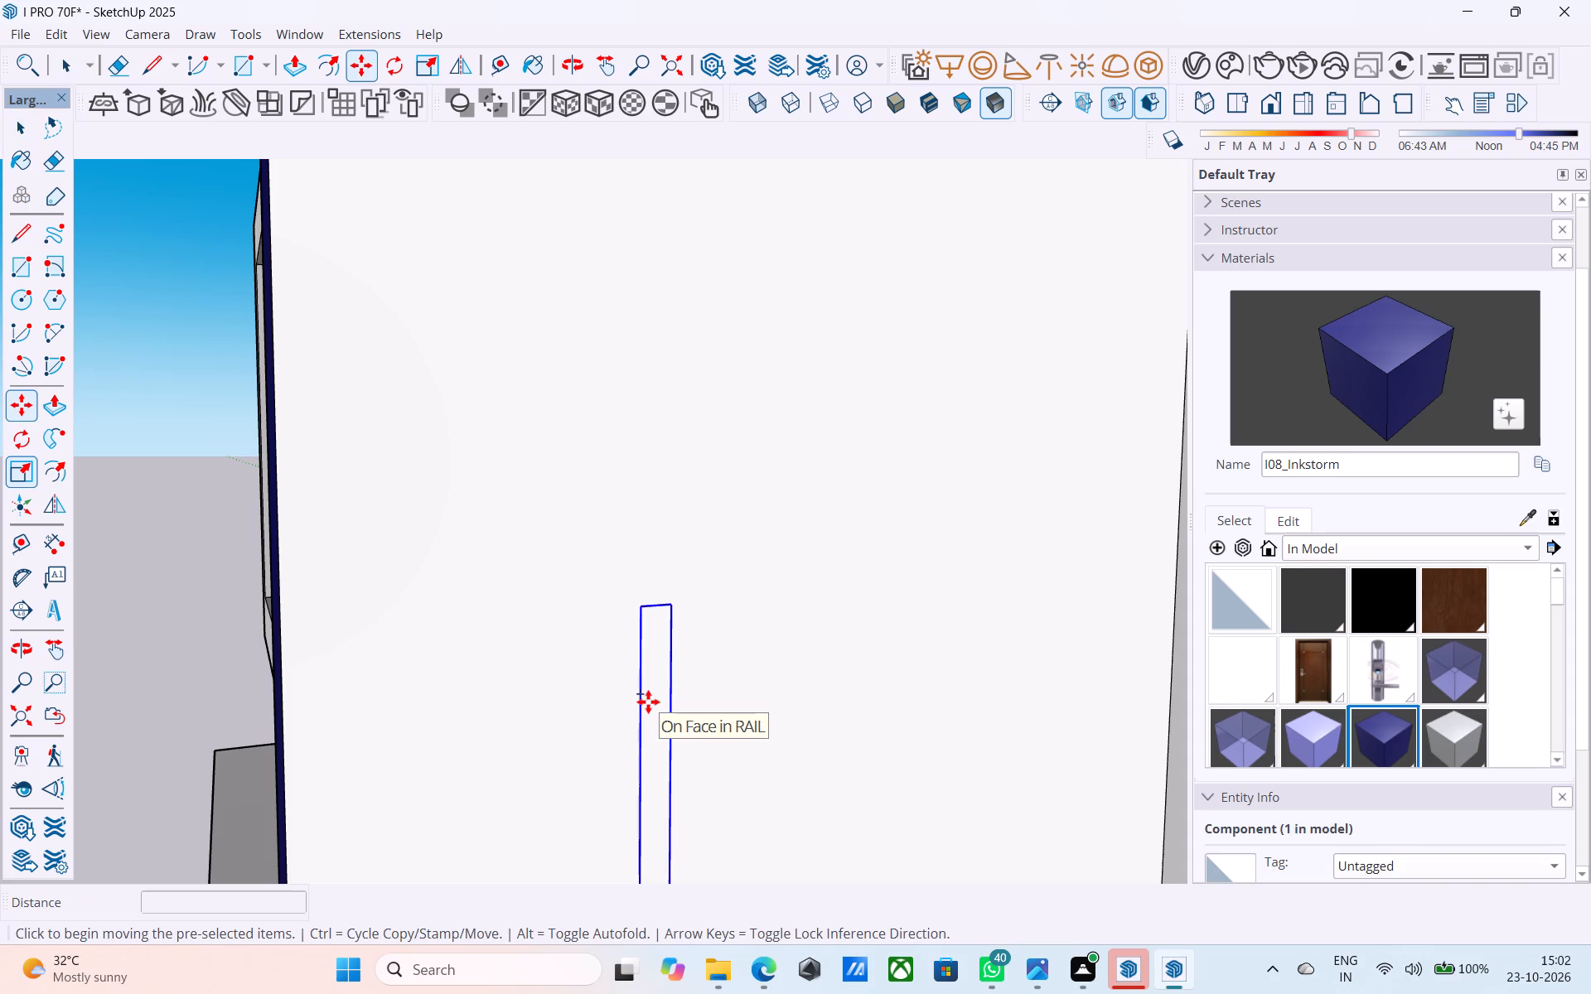
{"action": "scroll", "coordinate": [643, 548], "scroll_direction": "down", "scroll_amount": 6}
{"action": "middle_click_drag", "start_coordinate": [673, 659], "coordinate": [715, 645]}
{"action": "left_click", "coordinate": [637, 796]}
{"action": "scroll", "coordinate": [637, 474], "scroll_direction": "down", "scroll_amount": 2}
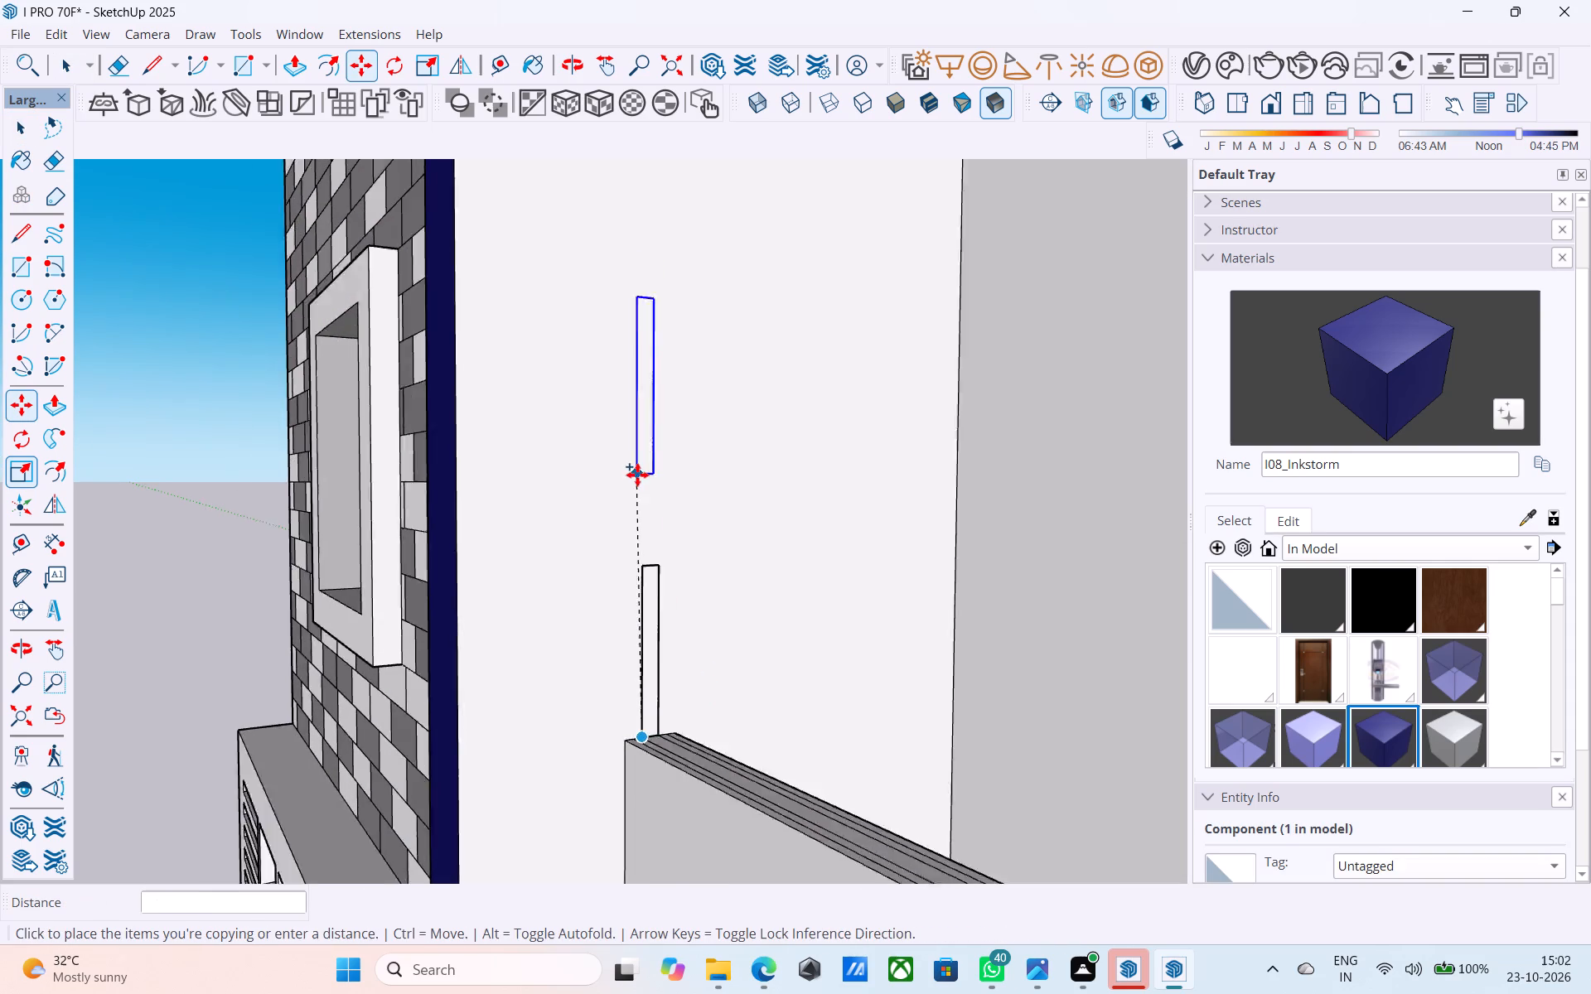
{"action": "scroll", "coordinate": [637, 475], "scroll_direction": "down", "scroll_amount": 7}
{"action": "middle_click_drag", "start_coordinate": [639, 502], "coordinate": [612, 990], "text": "shift"}
{"action": "scroll", "coordinate": [610, 972], "scroll_direction": "up", "scroll_amount": 1}
{"action": "middle_click_drag", "start_coordinate": [636, 483], "coordinate": [635, 569]}
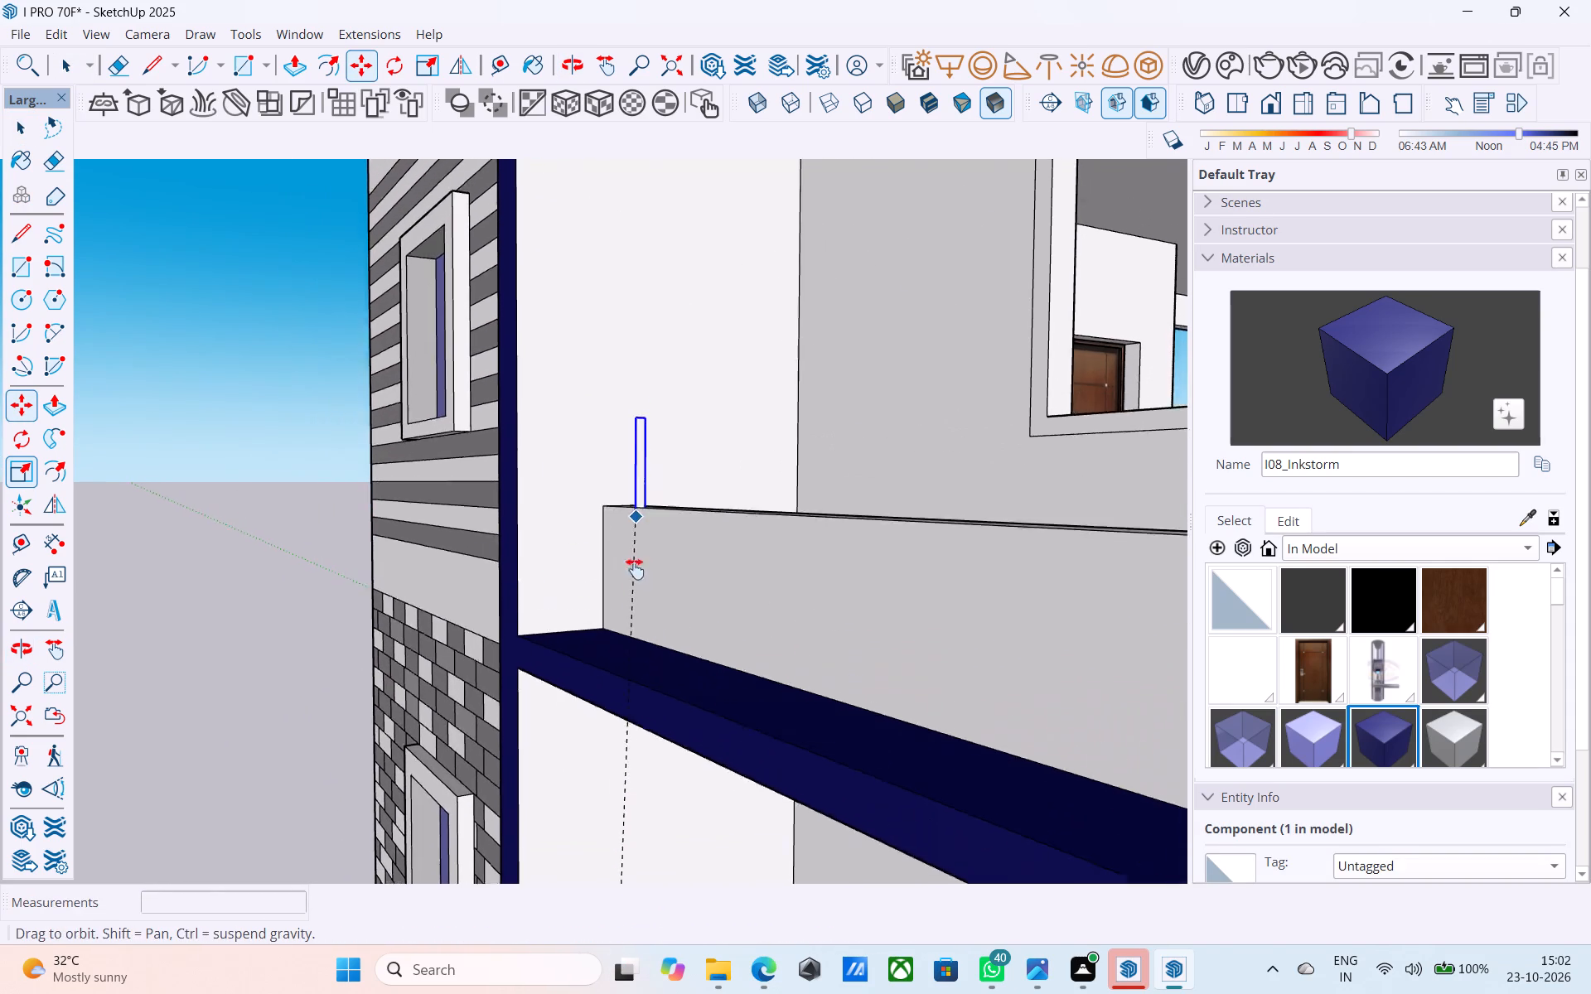
{"action": "middle_click_drag", "start_coordinate": [635, 569], "coordinate": [605, 781]}
{"action": "scroll", "coordinate": [597, 777], "scroll_direction": "up", "scroll_amount": 8}
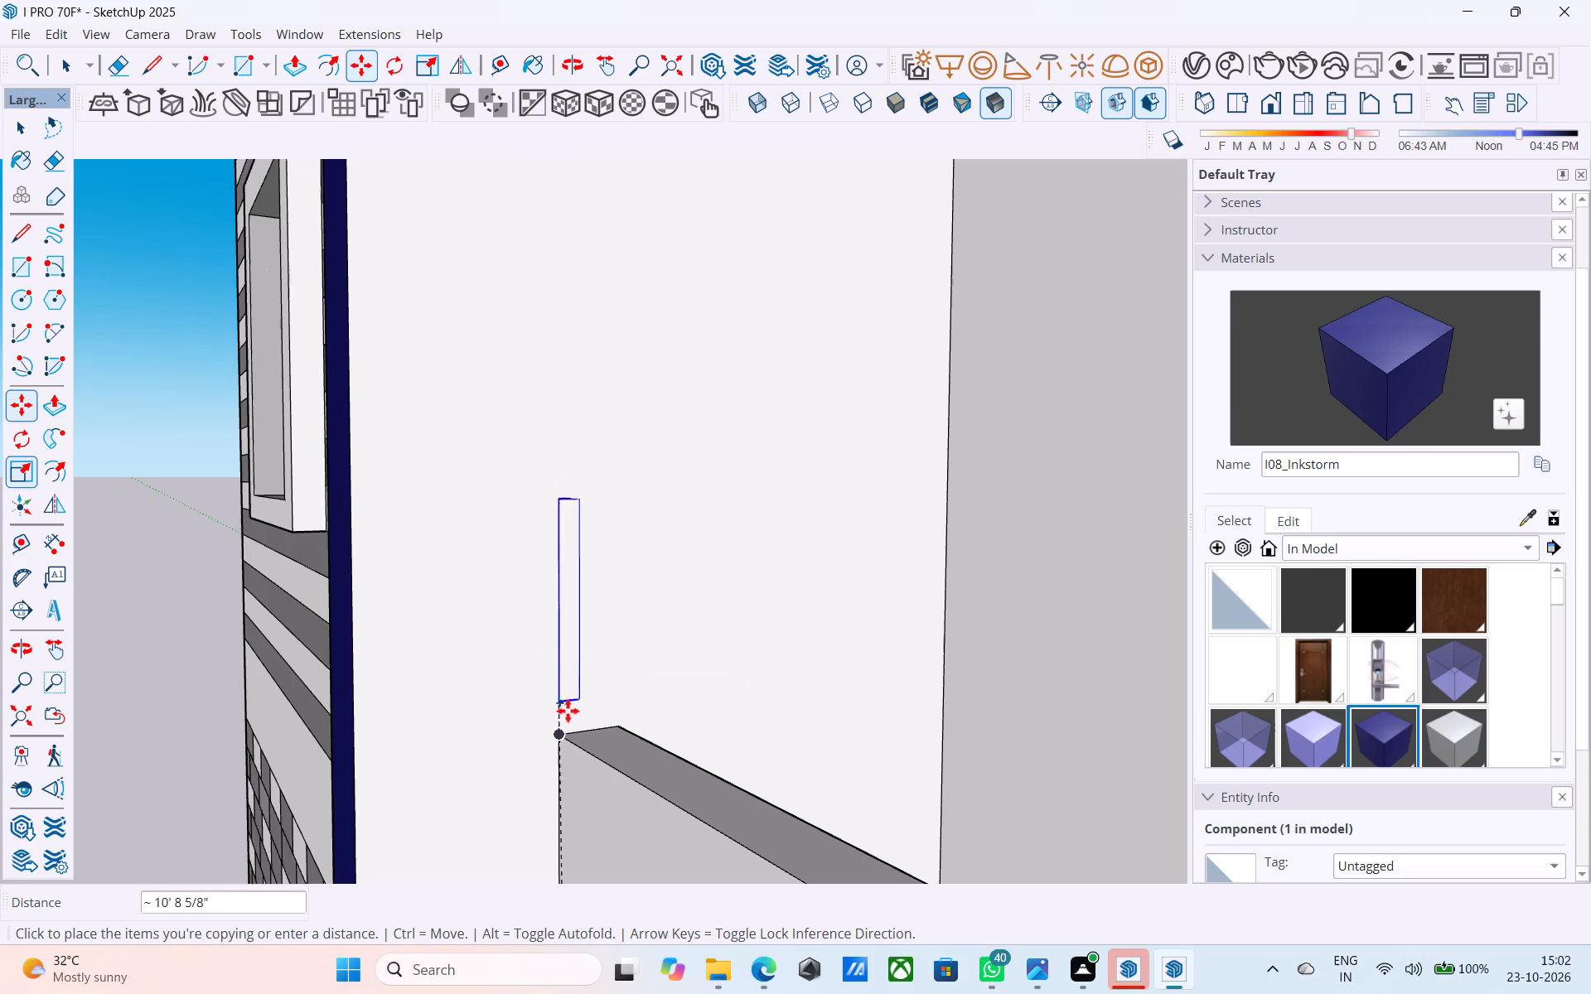
{"action": "scroll", "coordinate": [568, 738], "scroll_direction": "up", "scroll_amount": 9}
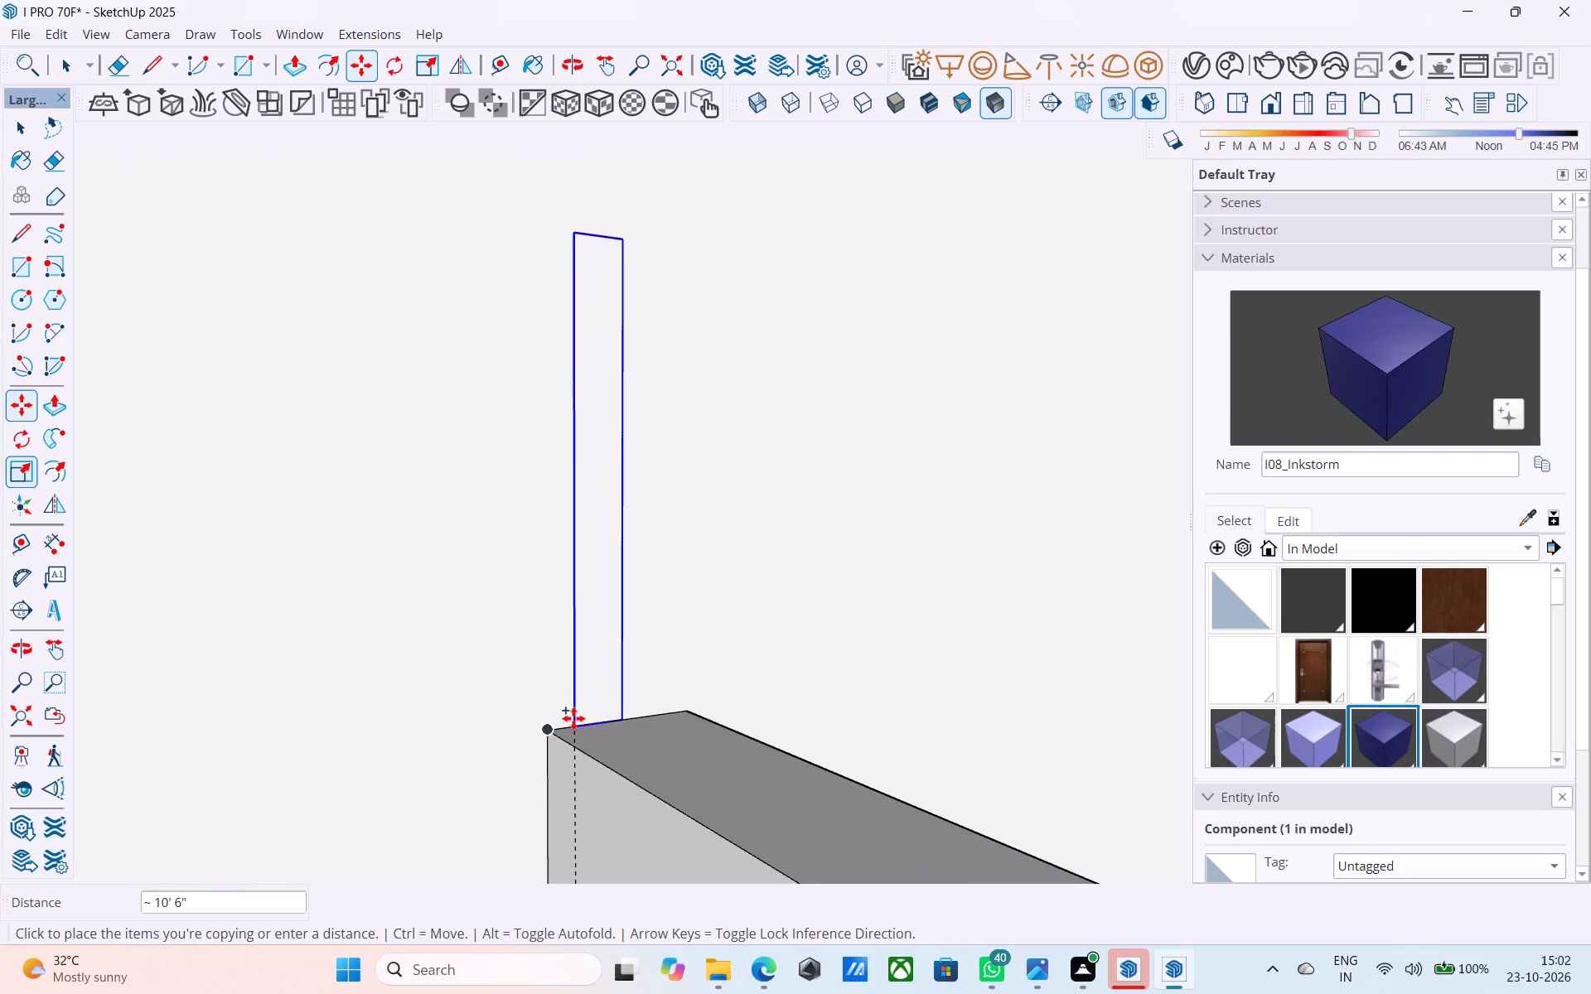
{"action": "scroll", "coordinate": [573, 718], "scroll_direction": "up", "scroll_amount": 3}
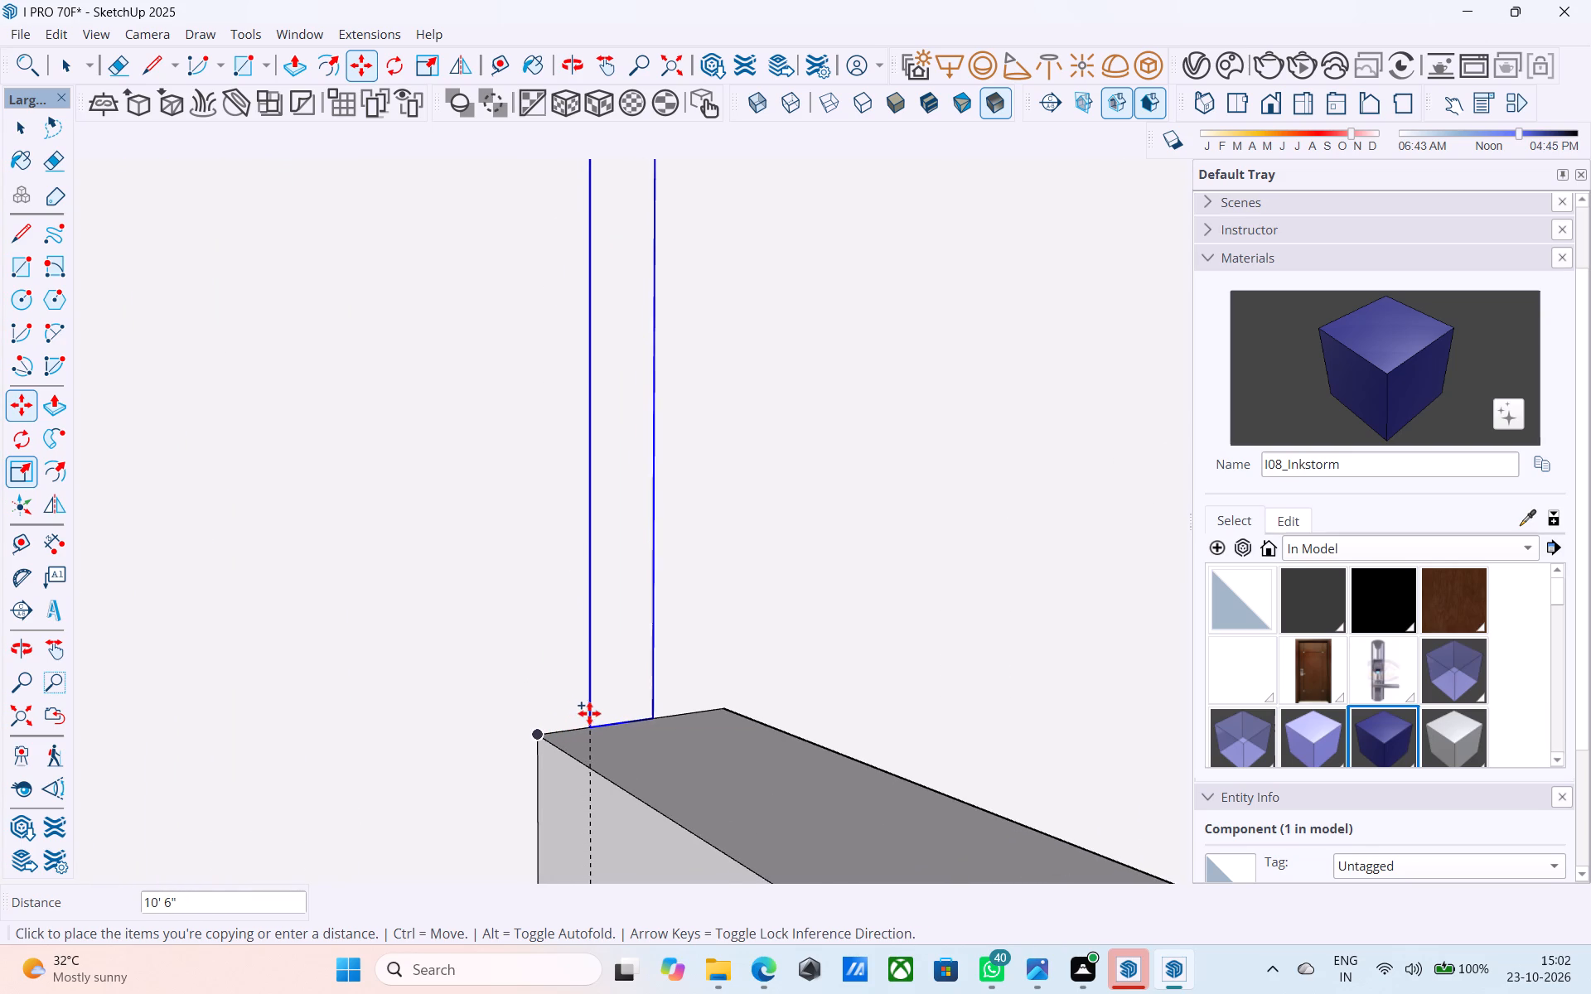
{"action": "left_click", "coordinate": [592, 713]}
Inside the lower balcony's RAIL component, copy the strip's bottom edge up to its top edge and divide it into 7 equal segments.
{"action": "scroll", "coordinate": [562, 613], "scroll_direction": "down", "scroll_amount": 4}
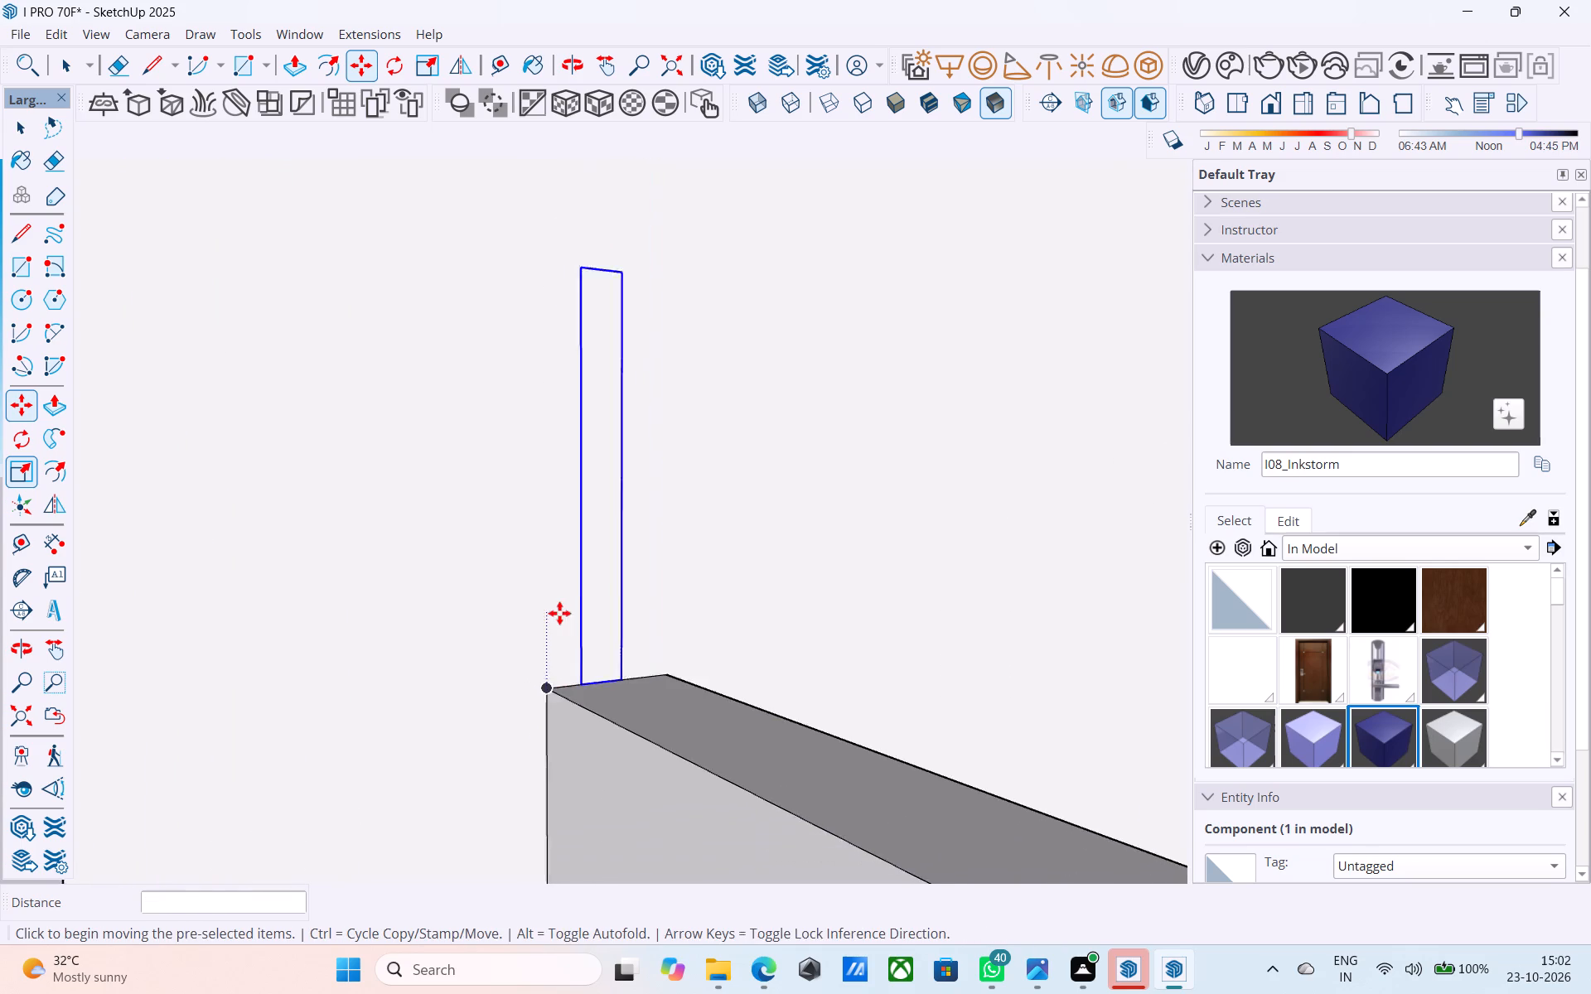
{"action": "scroll", "coordinate": [559, 613], "scroll_direction": "down", "scroll_amount": 7}
{"action": "scroll", "coordinate": [559, 606], "scroll_direction": "up", "scroll_amount": 1}
{"action": "scroll", "coordinate": [559, 606], "scroll_direction": "down", "scroll_amount": 20}
{"action": "scroll", "coordinate": [559, 606], "scroll_direction": "down", "scroll_amount": 8}
{"action": "middle_click_drag", "start_coordinate": [574, 613], "coordinate": [1204, 694]}
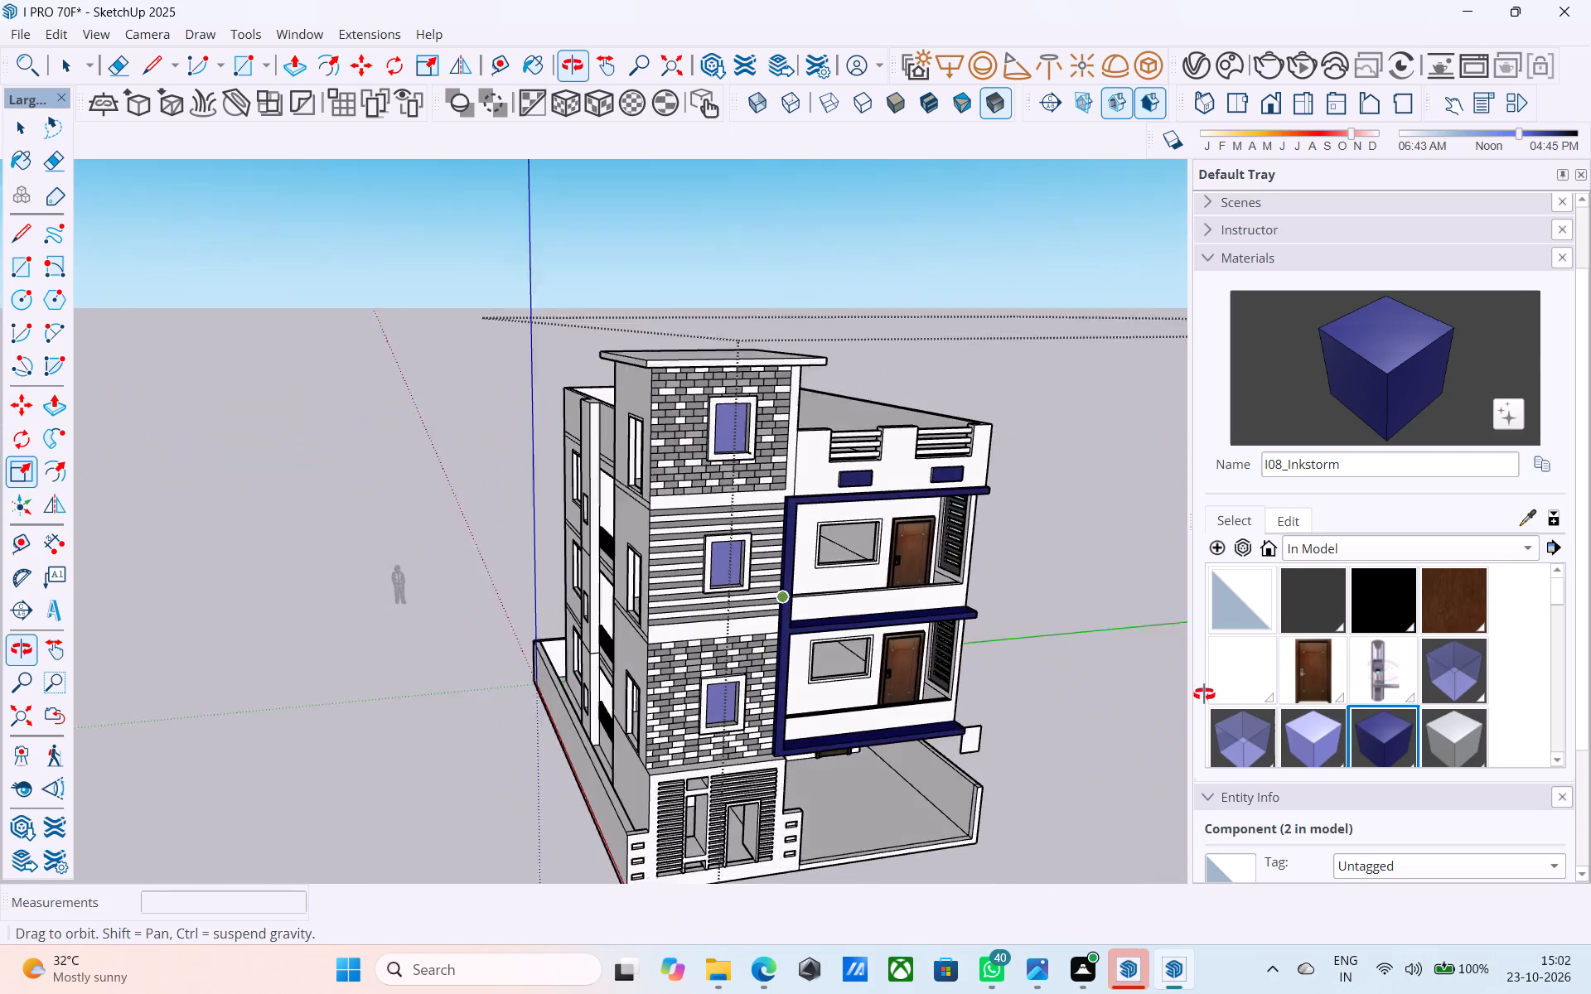
{"action": "middle_click_drag", "start_coordinate": [1204, 694], "coordinate": [533, 571]}
{"action": "scroll", "coordinate": [552, 736], "scroll_direction": "up", "scroll_amount": 2}
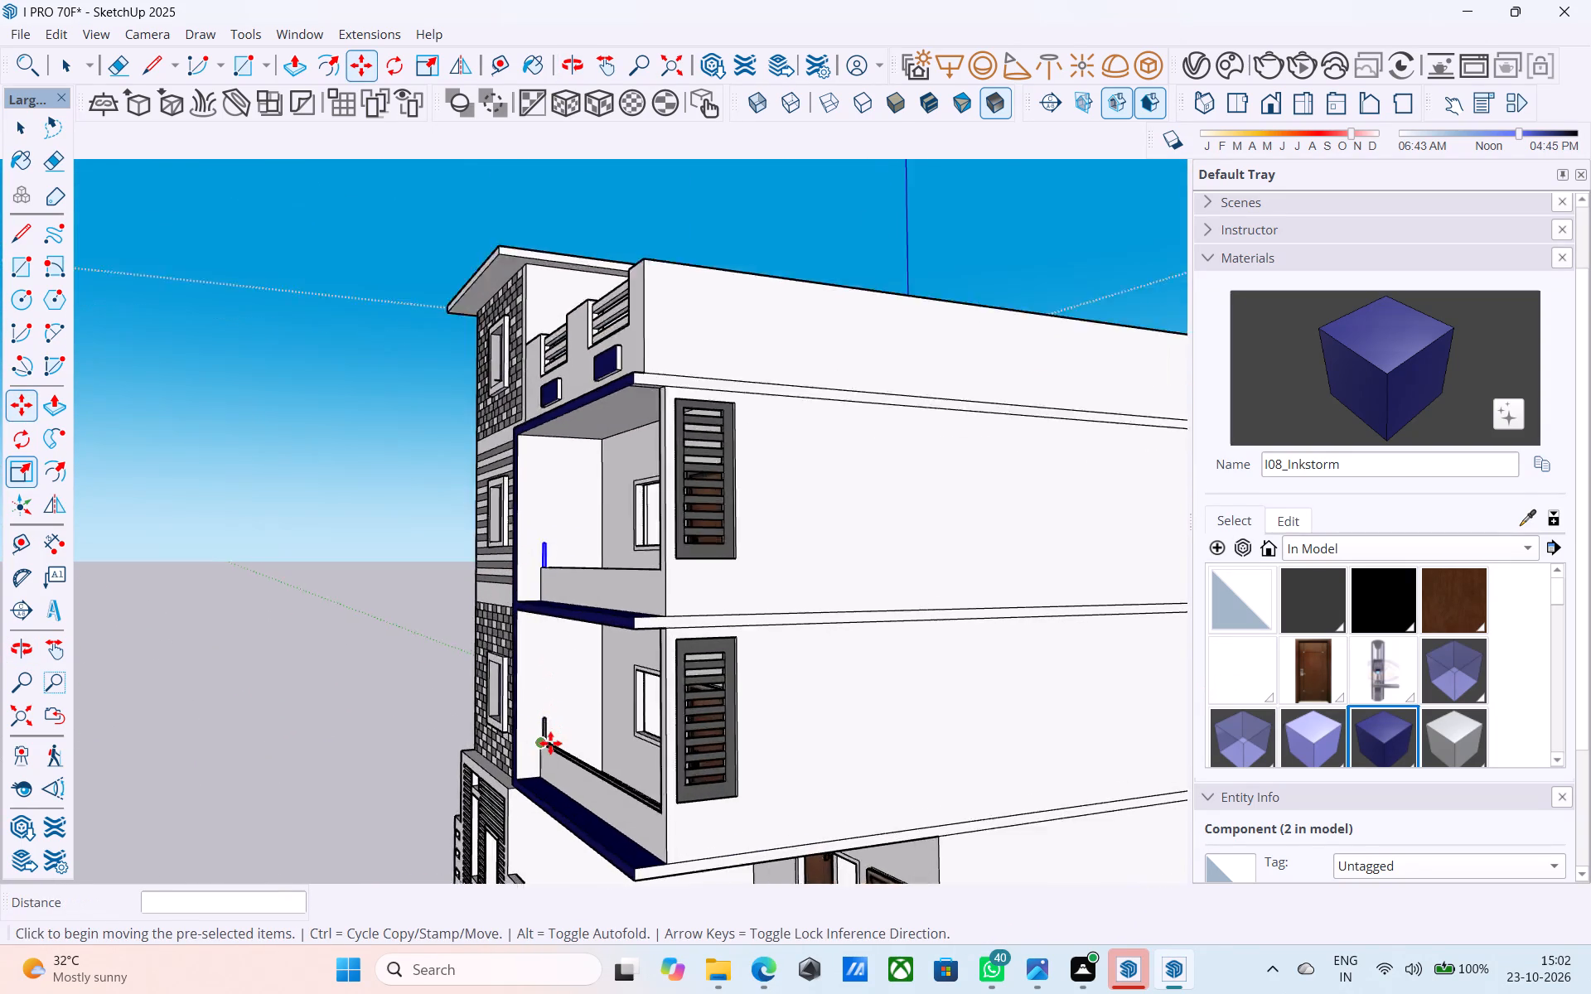
{"action": "scroll", "coordinate": [550, 743], "scroll_direction": "up", "scroll_amount": 19}
{"action": "key", "text": "space"}
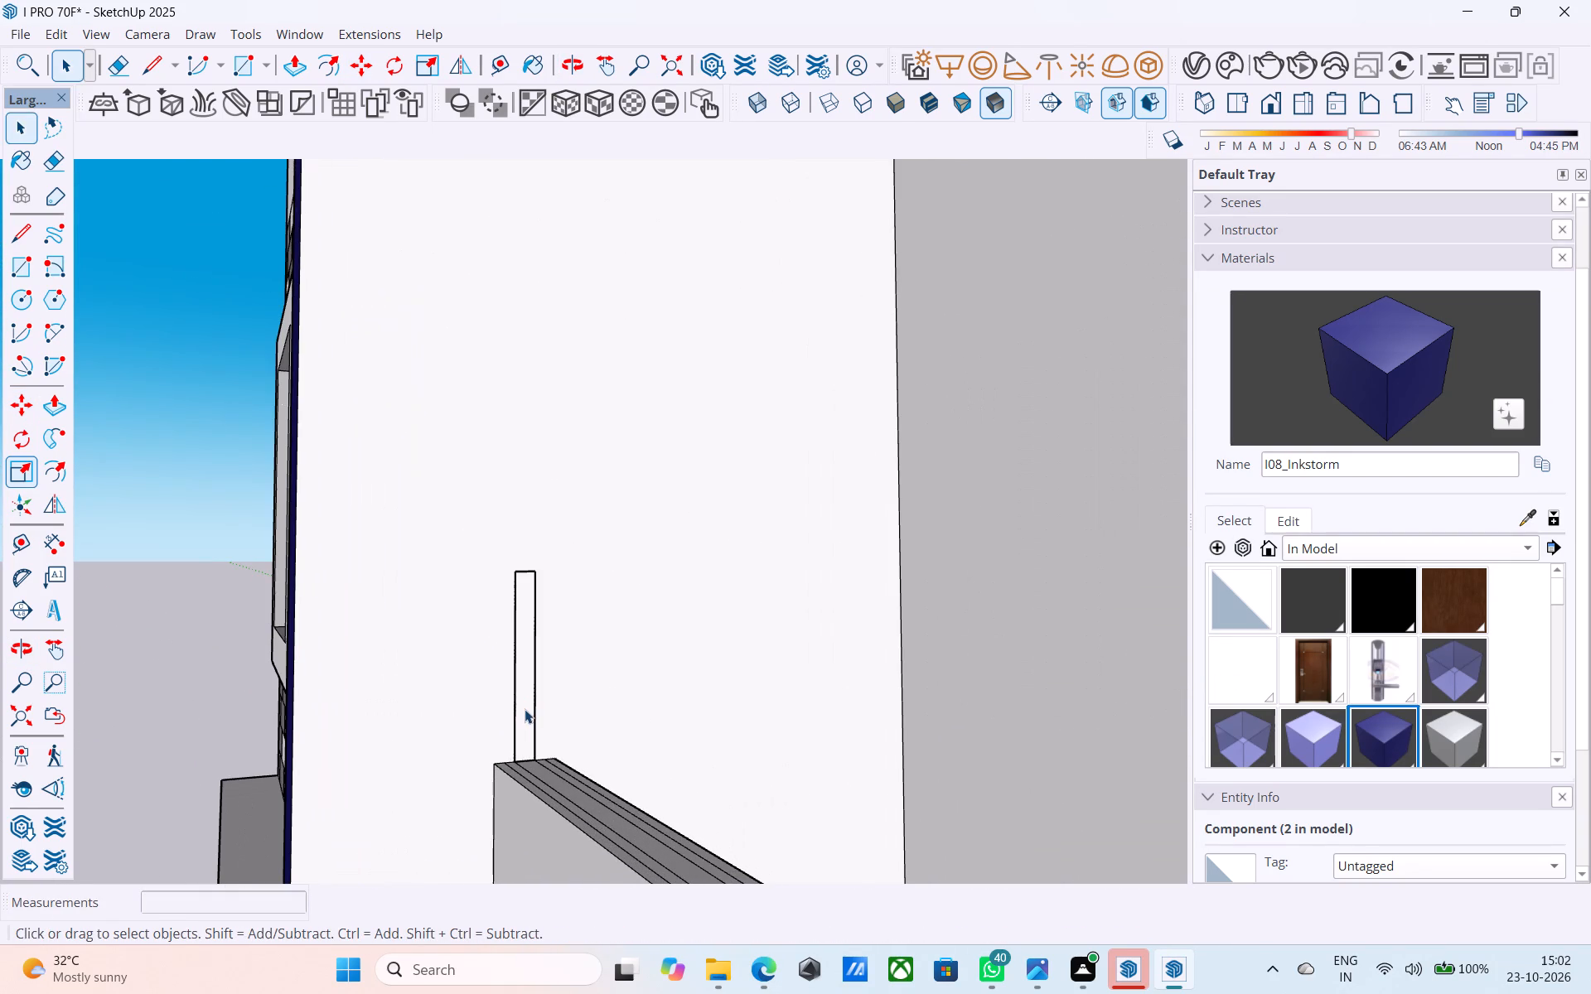
{"action": "left_click", "coordinate": [525, 708]}
{"action": "scroll", "coordinate": [521, 703], "scroll_direction": "down", "scroll_amount": 13}
{"action": "double_click", "coordinate": [521, 702]}
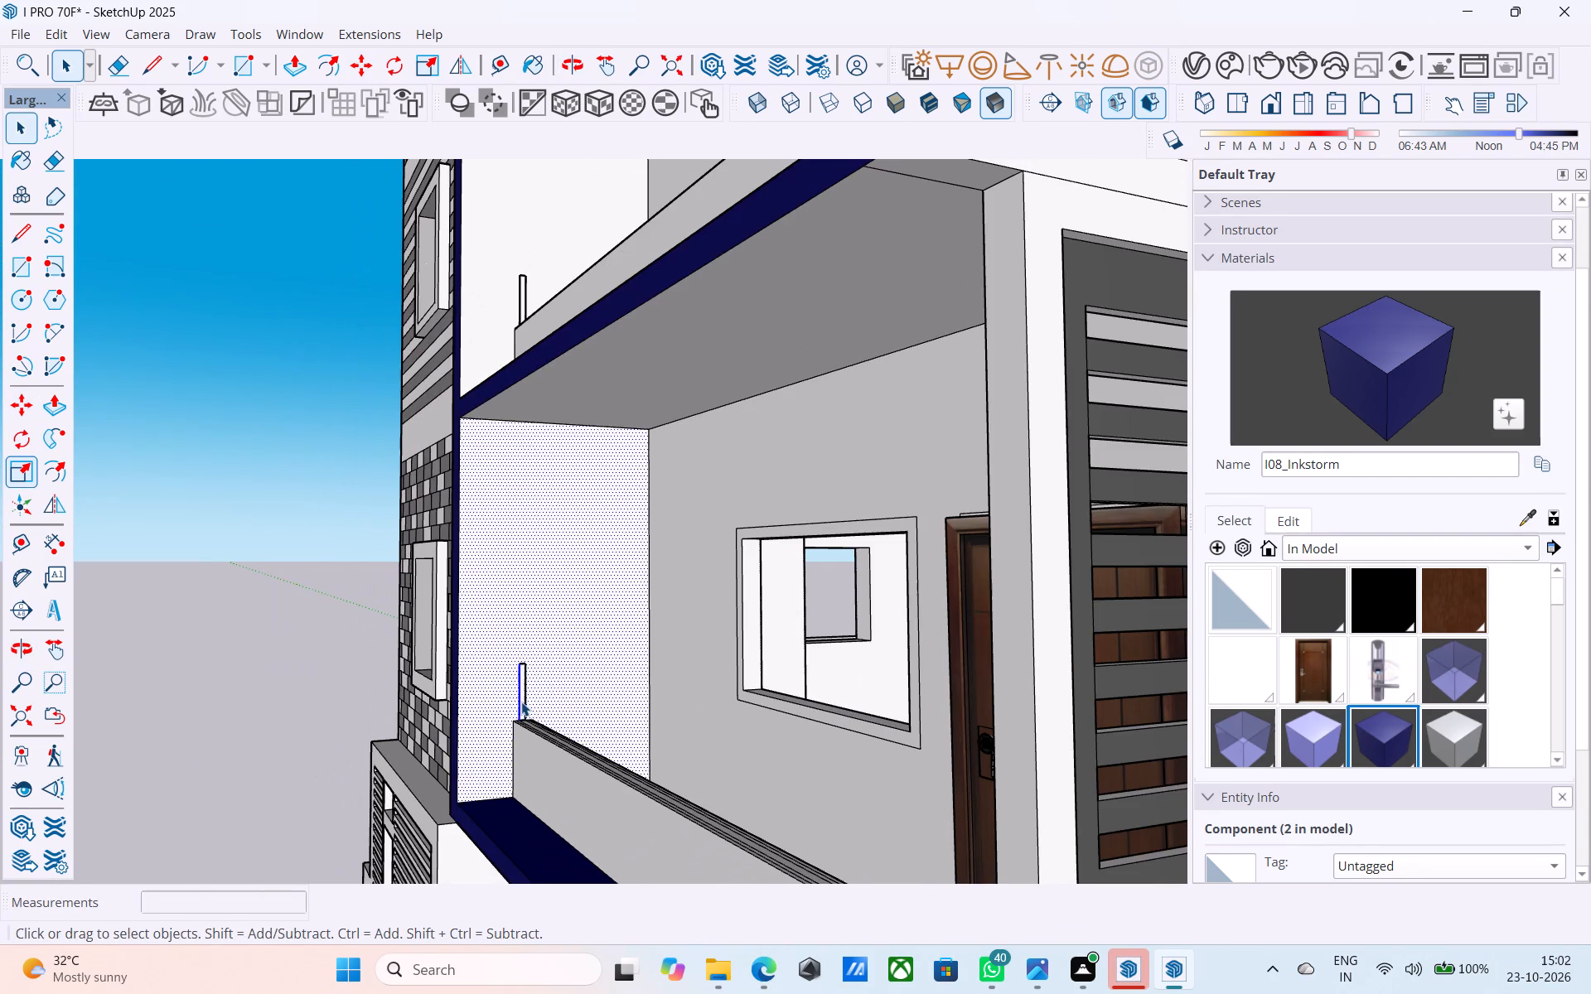
{"action": "scroll", "coordinate": [521, 702], "scroll_direction": "up", "scroll_amount": 8}
{"action": "double_click", "coordinate": [525, 702]}
{"action": "scroll", "coordinate": [525, 702], "scroll_direction": "down", "scroll_amount": 4}
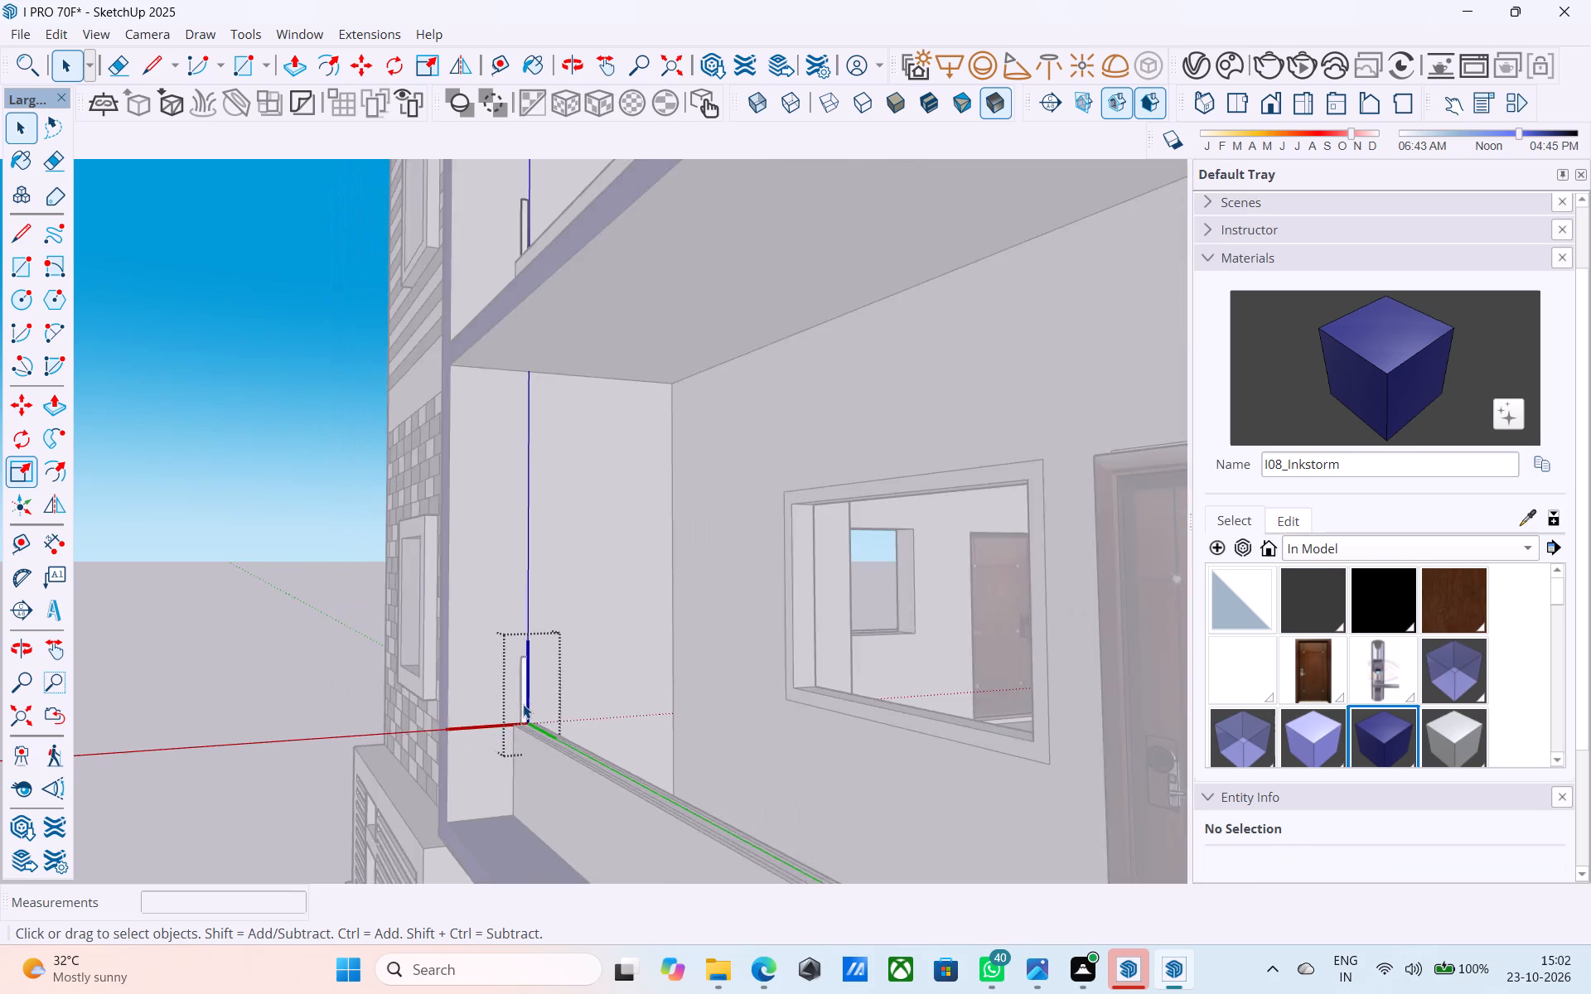
{"action": "scroll", "coordinate": [523, 704], "scroll_direction": "down", "scroll_amount": 7}
{"action": "scroll", "coordinate": [523, 705], "scroll_direction": "up", "scroll_amount": 18}
{"action": "left_click", "coordinate": [532, 774]}
{"action": "left_click", "coordinate": [531, 778]}
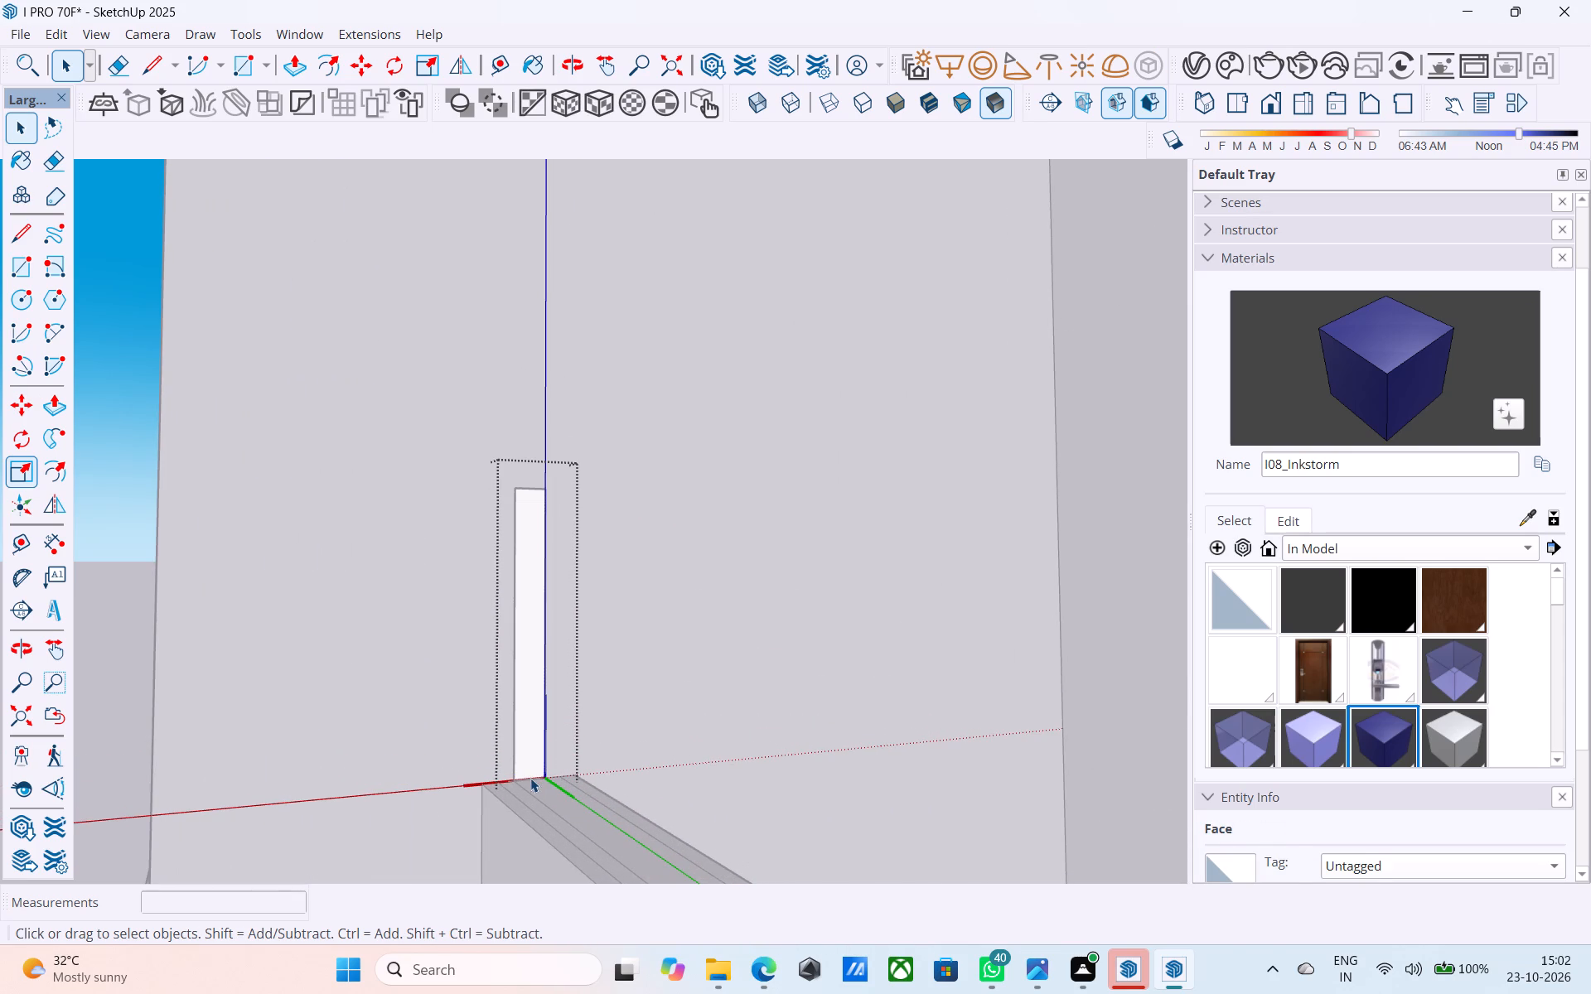
{"action": "key", "text": "m"}
{"action": "left_click", "coordinate": [518, 778]}
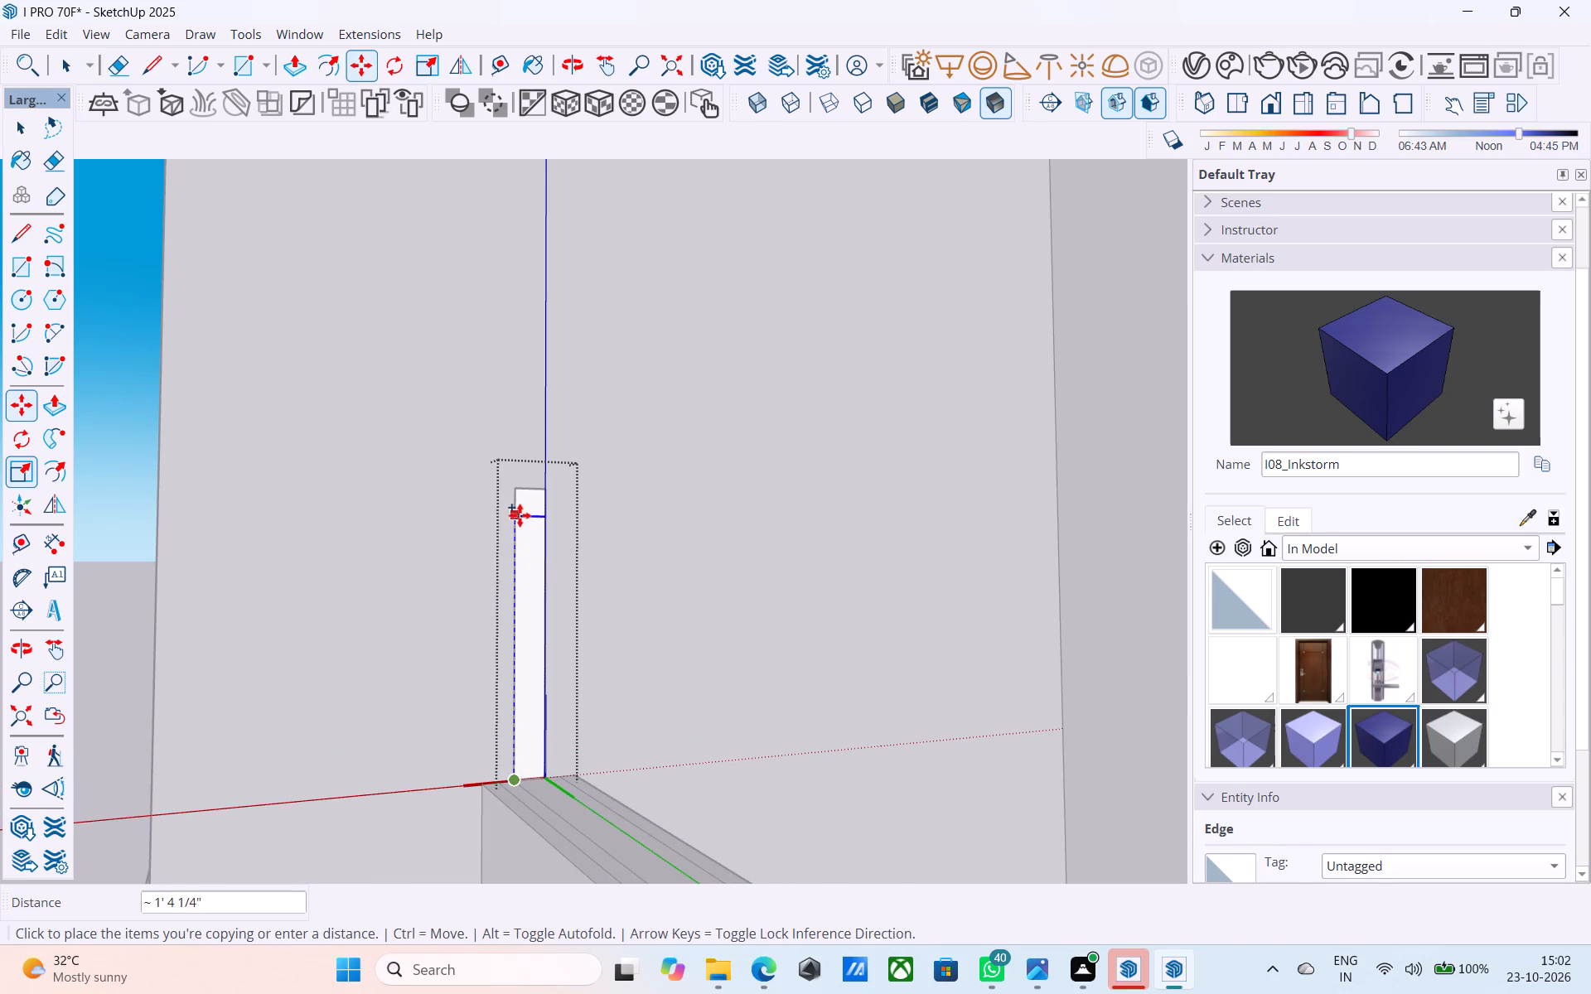
{"action": "left_click", "coordinate": [515, 490]}
{"action": "type", "text": "/7"}
{"action": "key", "text": "Return"}
Push/Pull the topmost strip segment 16' 3" along the balcony to form the top rail.
{"action": "scroll", "coordinate": [511, 516], "scroll_direction": "down", "scroll_amount": 12}
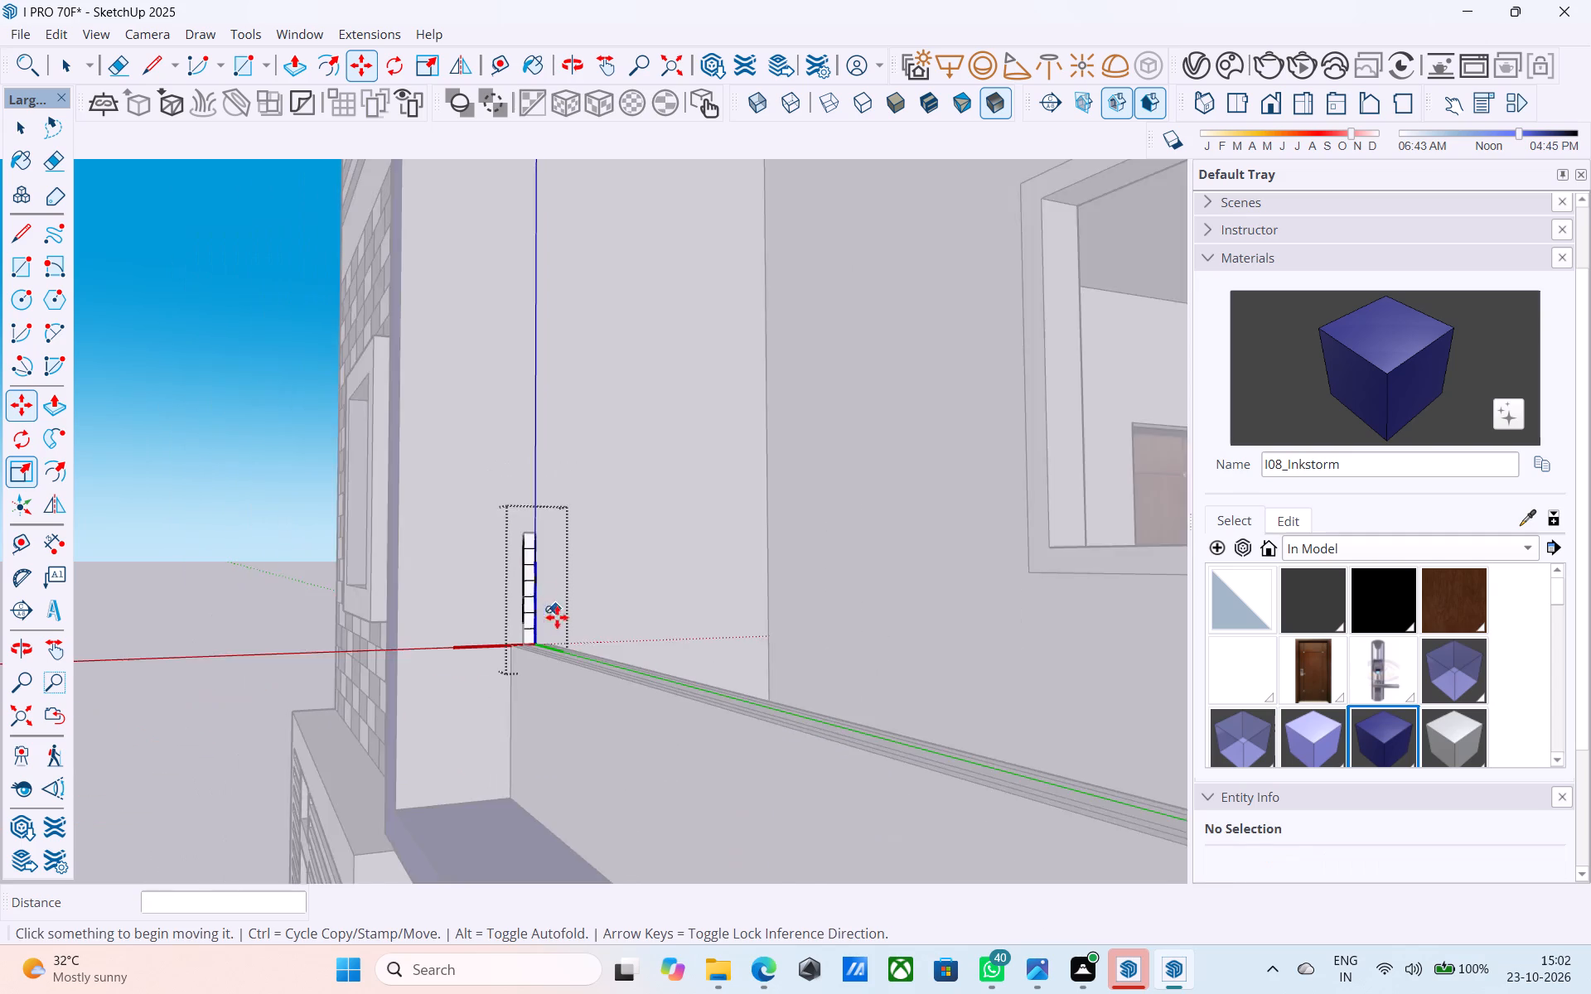
{"action": "scroll", "coordinate": [557, 617], "scroll_direction": "down", "scroll_amount": 9}
{"action": "middle_click_drag", "start_coordinate": [585, 721], "coordinate": [597, 752]}
{"action": "scroll", "coordinate": [597, 637], "scroll_direction": "up", "scroll_amount": 18}
{"action": "key", "text": "space"}
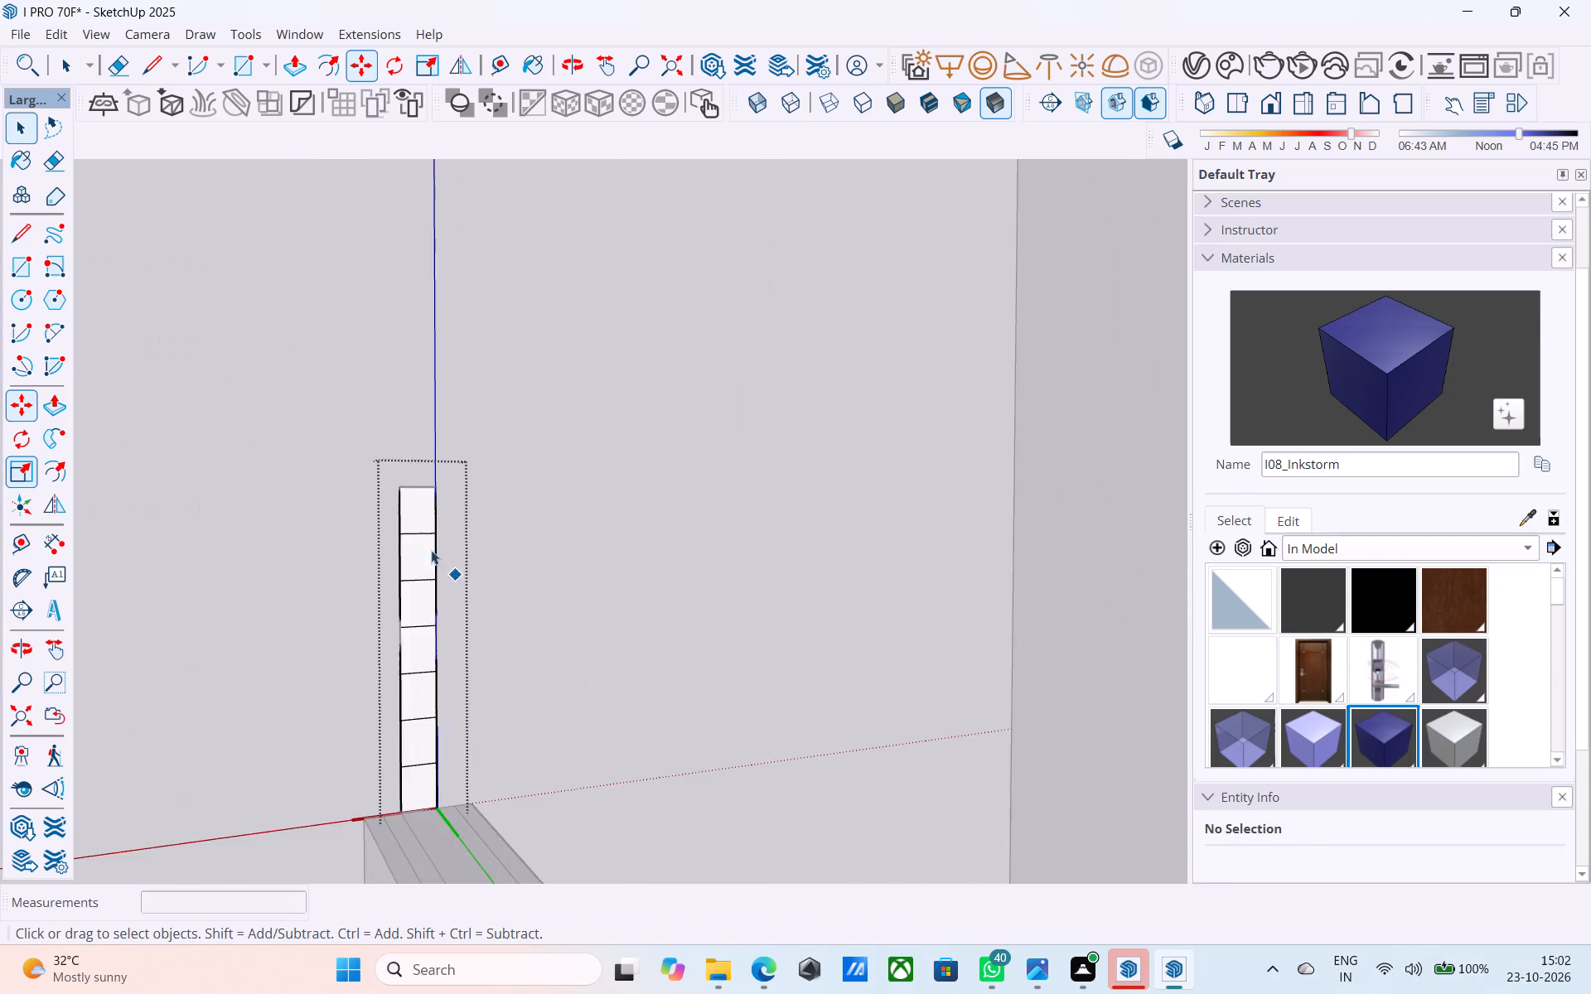
{"action": "scroll", "coordinate": [415, 528], "scroll_direction": "up", "scroll_amount": 5}
{"action": "left_click", "coordinate": [414, 520]}
{"action": "key", "text": "p"}
{"action": "left_click", "coordinate": [412, 516]}
{"action": "scroll", "coordinate": [450, 517], "scroll_direction": "down", "scroll_amount": 5}
{"action": "middle_click_drag", "start_coordinate": [455, 521], "coordinate": [847, 544]}
{"action": "scroll", "coordinate": [834, 535], "scroll_direction": "down", "scroll_amount": 4}
{"action": "middle_click_drag", "start_coordinate": [830, 533], "coordinate": [515, 543]}
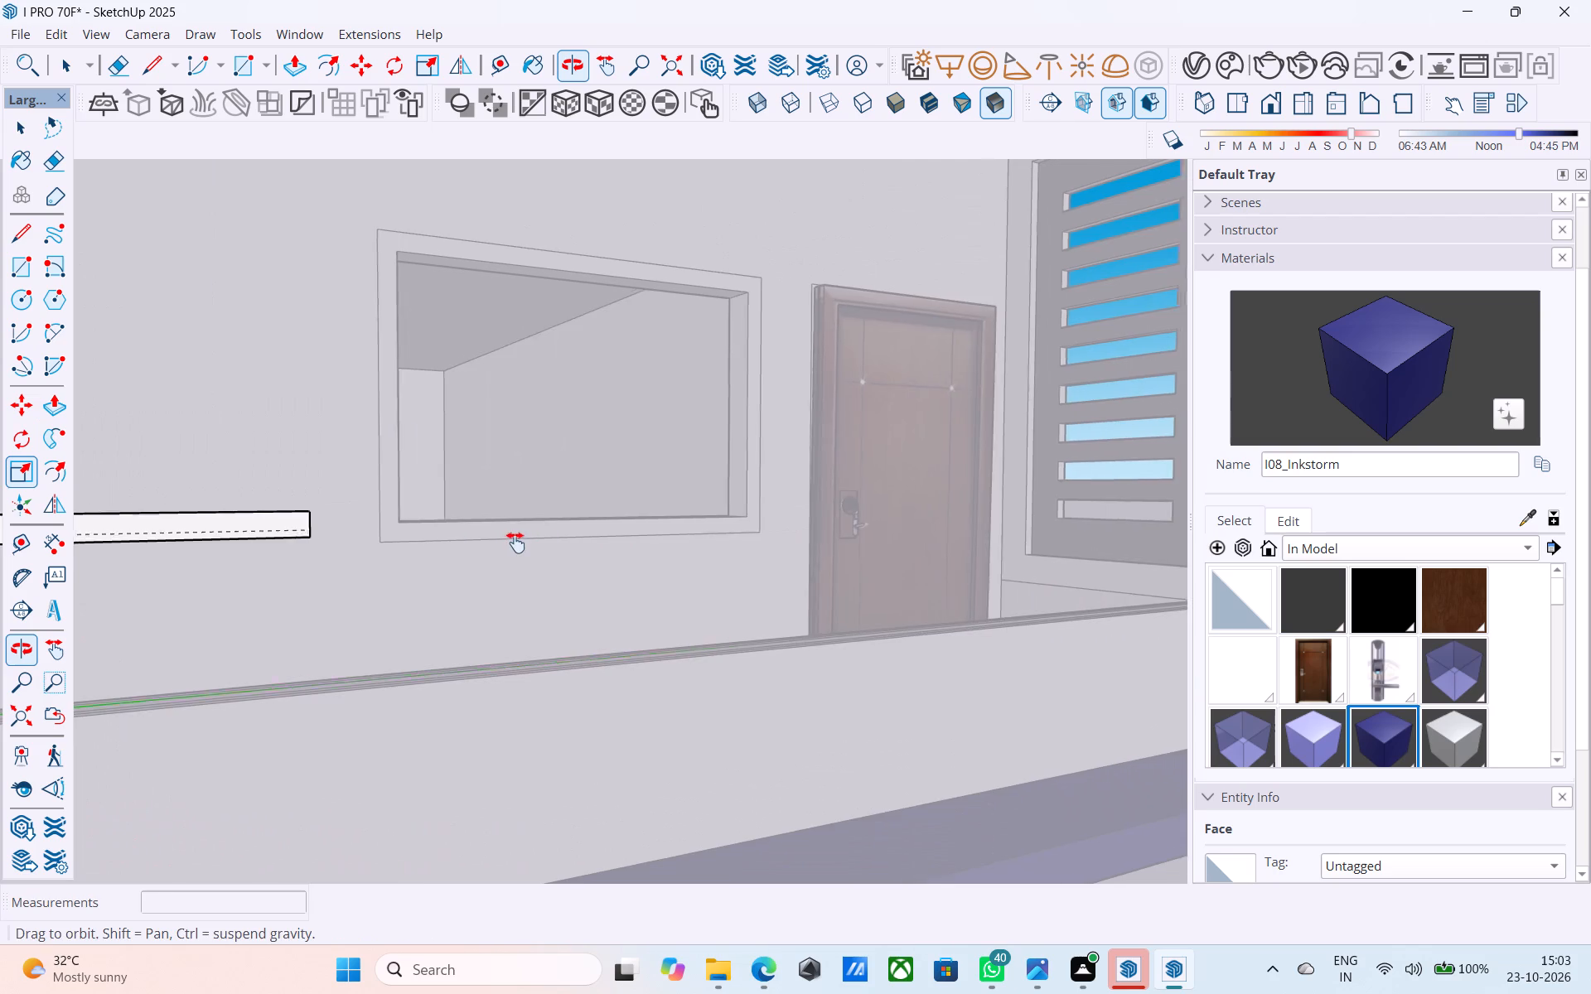
{"action": "middle_click_drag", "start_coordinate": [515, 543], "coordinate": [369, 537]}
{"action": "middle_click_drag", "start_coordinate": [597, 533], "coordinate": [708, 622], "text": "shift"}
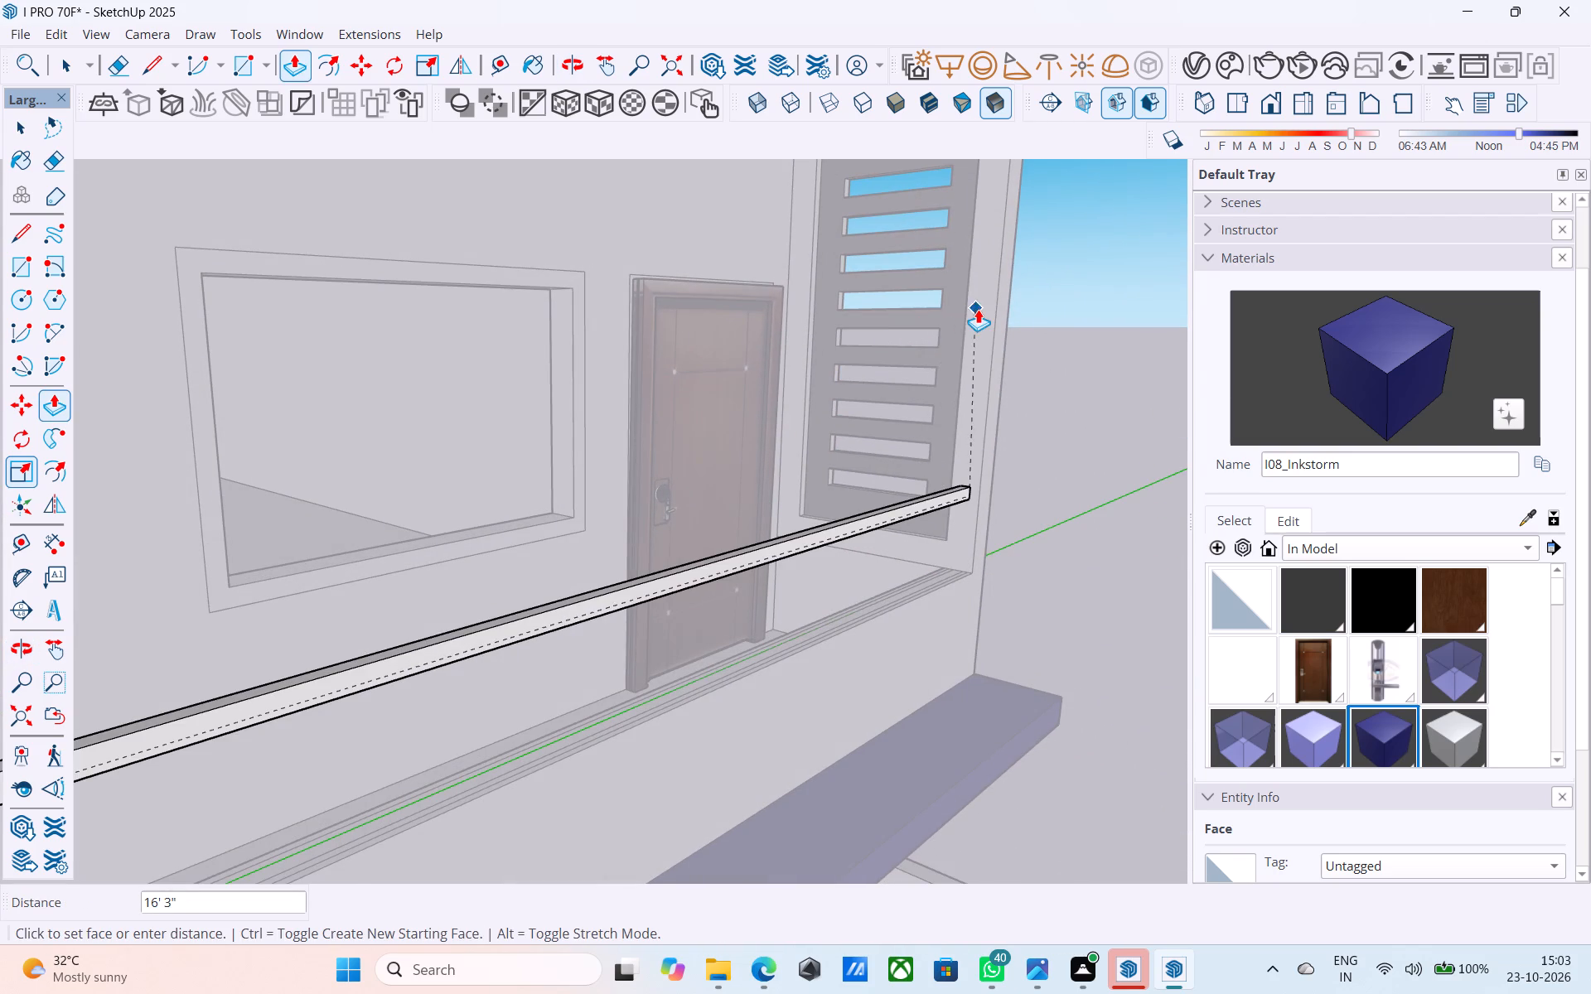
{"action": "left_click", "coordinate": [979, 306]}
Repeat the same Push/Pull on the third, fifth and bottom segments of the strip, and finish editing the RAIL component.
{"action": "scroll", "coordinate": [978, 310], "scroll_direction": "down", "scroll_amount": 1}
{"action": "middle_click_drag", "start_coordinate": [971, 311], "coordinate": [316, 355]}
{"action": "middle_click_drag", "start_coordinate": [400, 490], "coordinate": [512, 517], "text": "shift"}
{"action": "scroll", "coordinate": [496, 511], "scroll_direction": "up", "scroll_amount": 5}
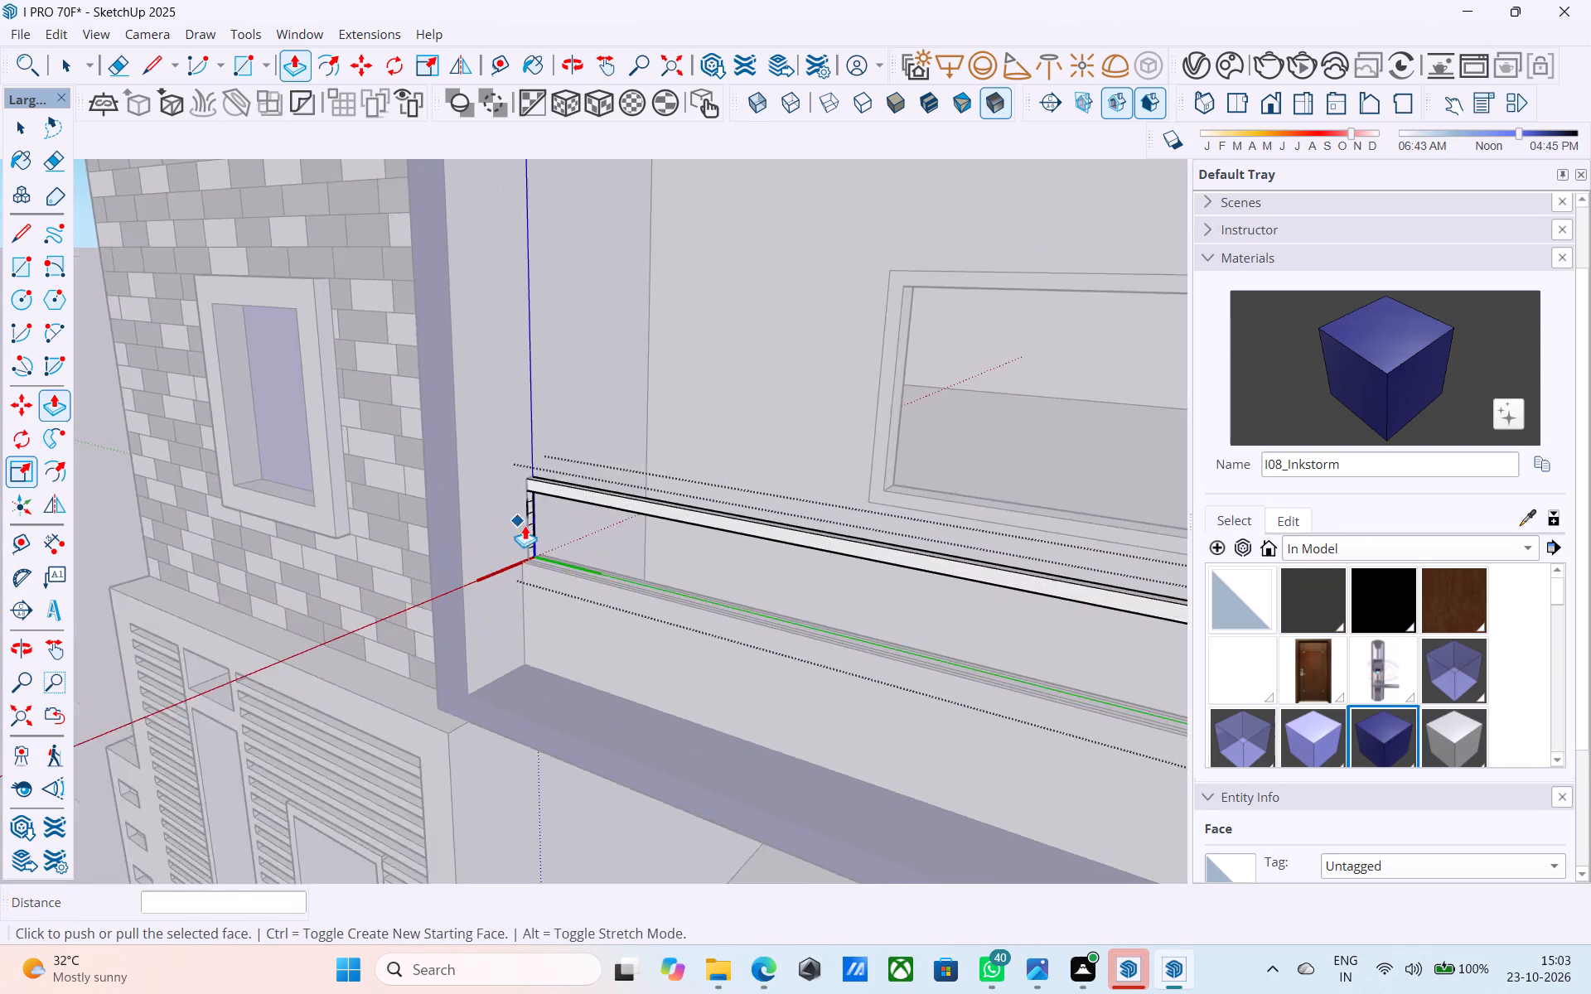
{"action": "scroll", "coordinate": [525, 525], "scroll_direction": "up", "scroll_amount": 4}
{"action": "middle_click_drag", "start_coordinate": [568, 533], "coordinate": [483, 518]}
{"action": "scroll", "coordinate": [484, 517], "scroll_direction": "up", "scroll_amount": 8}
{"action": "middle_click_drag", "start_coordinate": [500, 504], "coordinate": [428, 485]}
{"action": "scroll", "coordinate": [537, 469], "scroll_direction": "up", "scroll_amount": 4}
{"action": "key", "text": "space"}
{"action": "left_click", "coordinate": [562, 465]}
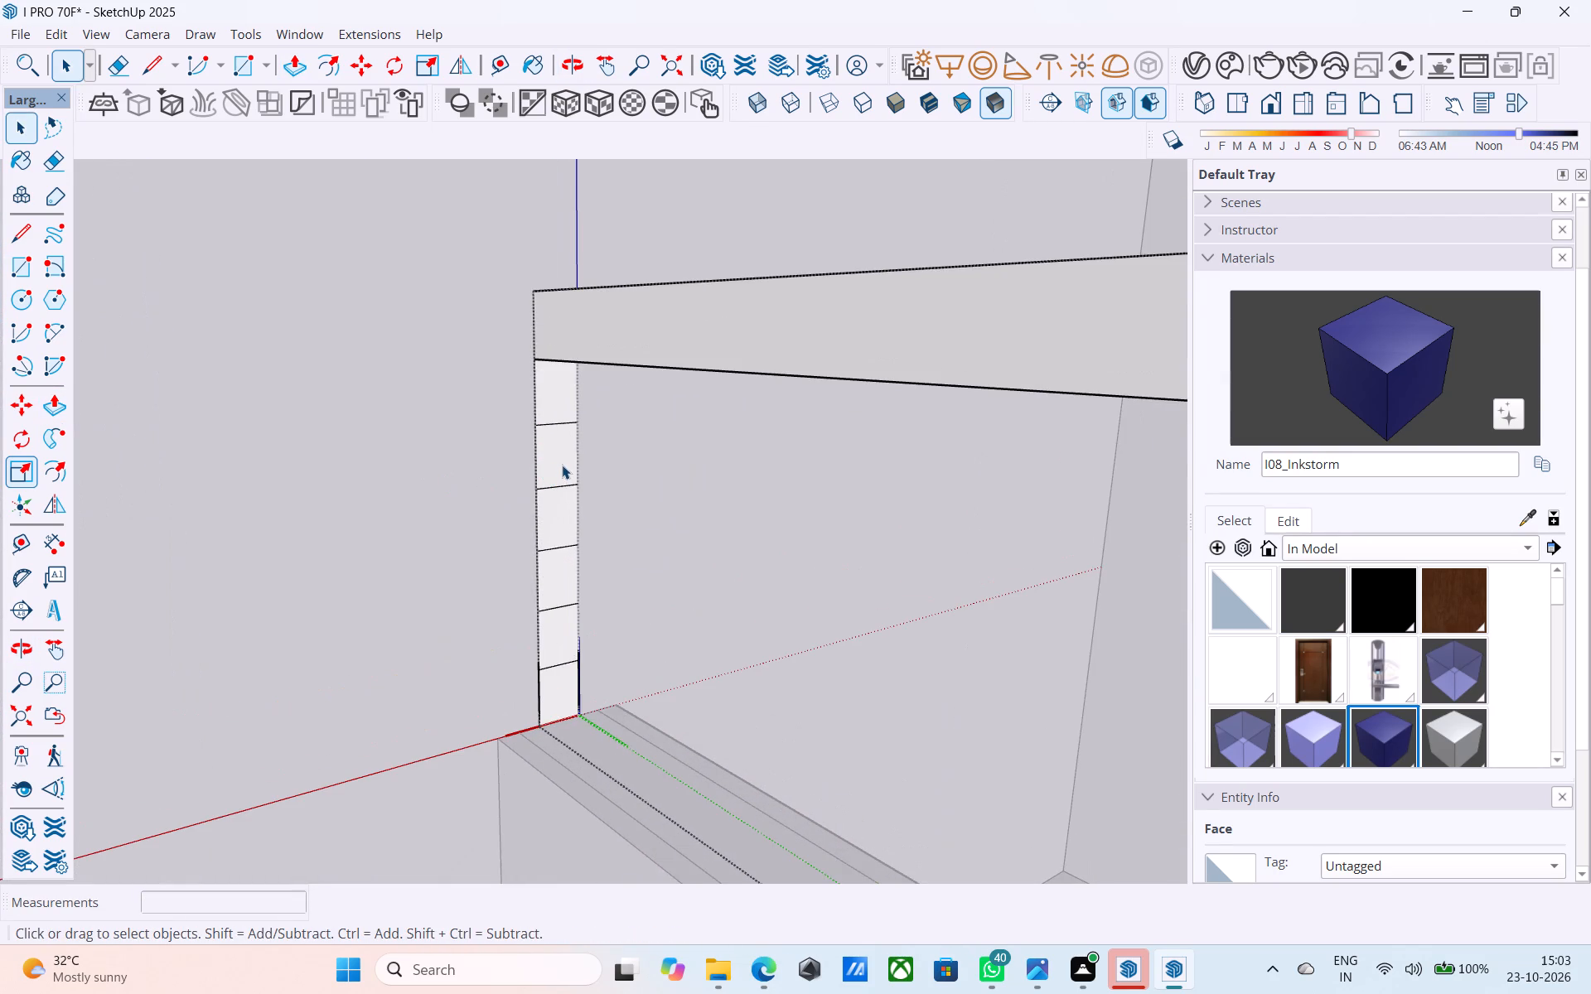
{"action": "key", "text": "p"}
{"action": "double_click", "coordinate": [564, 465]}
{"action": "double_click", "coordinate": [559, 576]}
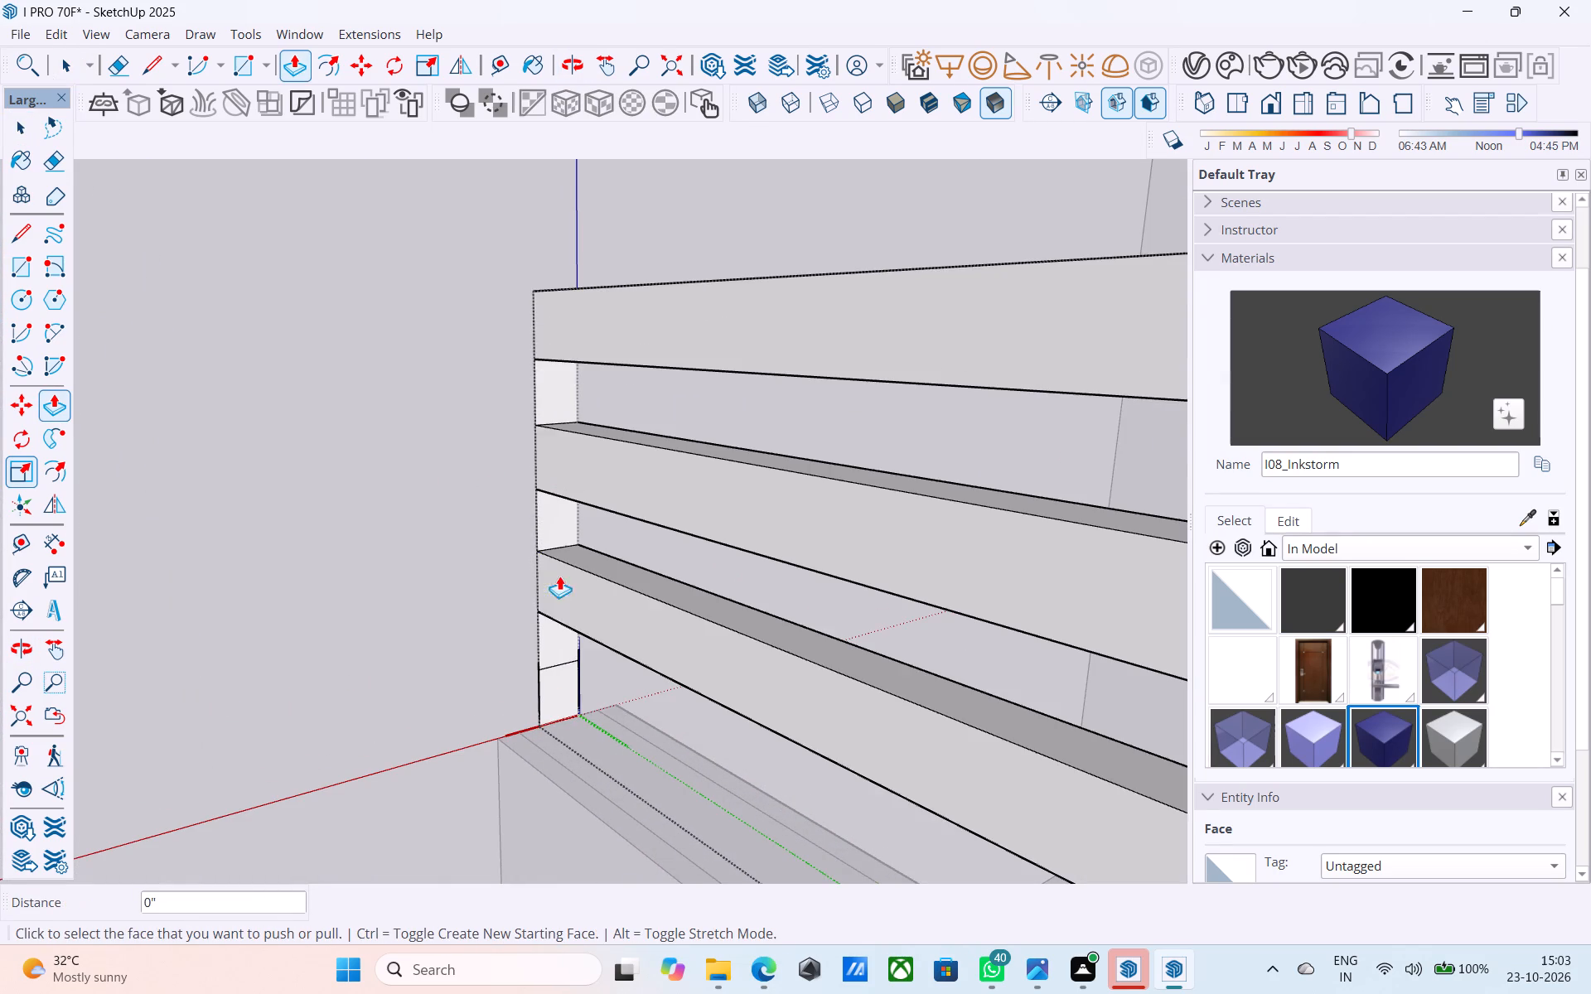
{"action": "double_click", "coordinate": [563, 683]}
{"action": "scroll", "coordinate": [471, 651], "scroll_direction": "down", "scroll_amount": 10}
{"action": "middle_click_drag", "start_coordinate": [436, 647], "coordinate": [589, 611]}
{"action": "scroll", "coordinate": [471, 589], "scroll_direction": "down", "scroll_amount": 20}
{"action": "scroll", "coordinate": [471, 589], "scroll_direction": "down", "scroll_amount": 2}
{"action": "key", "text": "space"}
{"action": "middle_click_drag", "start_coordinate": [413, 615], "coordinate": [558, 591]}
{"action": "scroll", "coordinate": [319, 583], "scroll_direction": "down", "scroll_amount": 6}
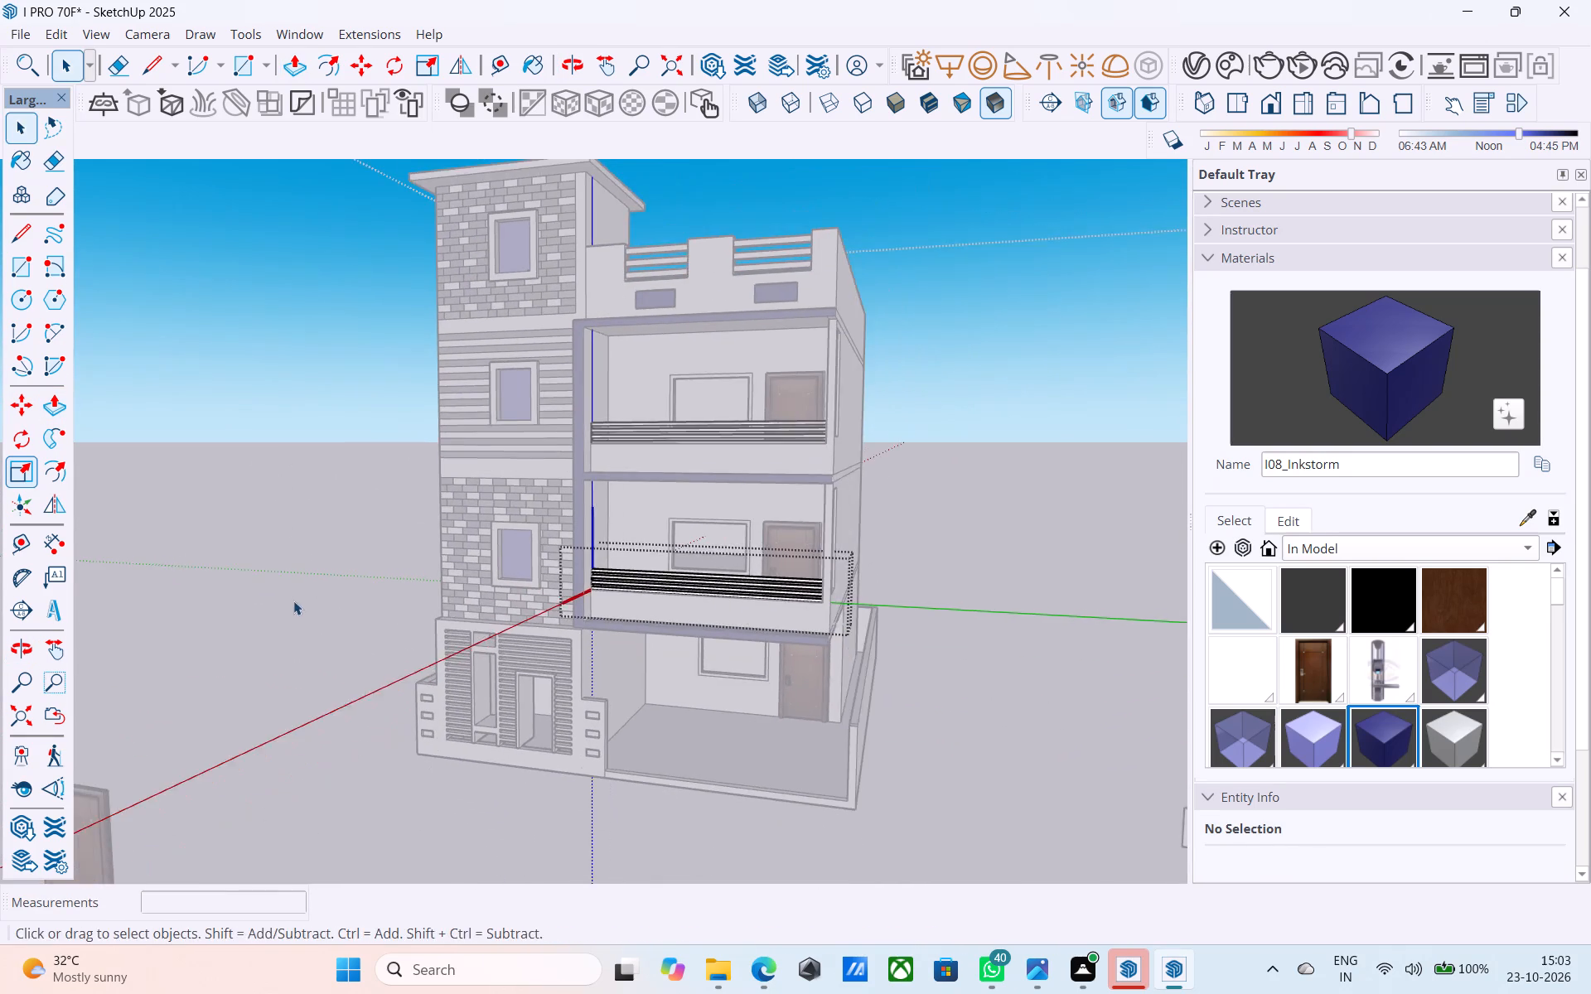
{"action": "middle_click_drag", "start_coordinate": [294, 602], "coordinate": [293, 586]}
{"action": "left_click", "coordinate": [986, 501]}
Examine the railings on both balconies, from the whole front and close up where the rails meet the parapet.
{"action": "scroll", "coordinate": [743, 458], "scroll_direction": "up", "scroll_amount": 3}
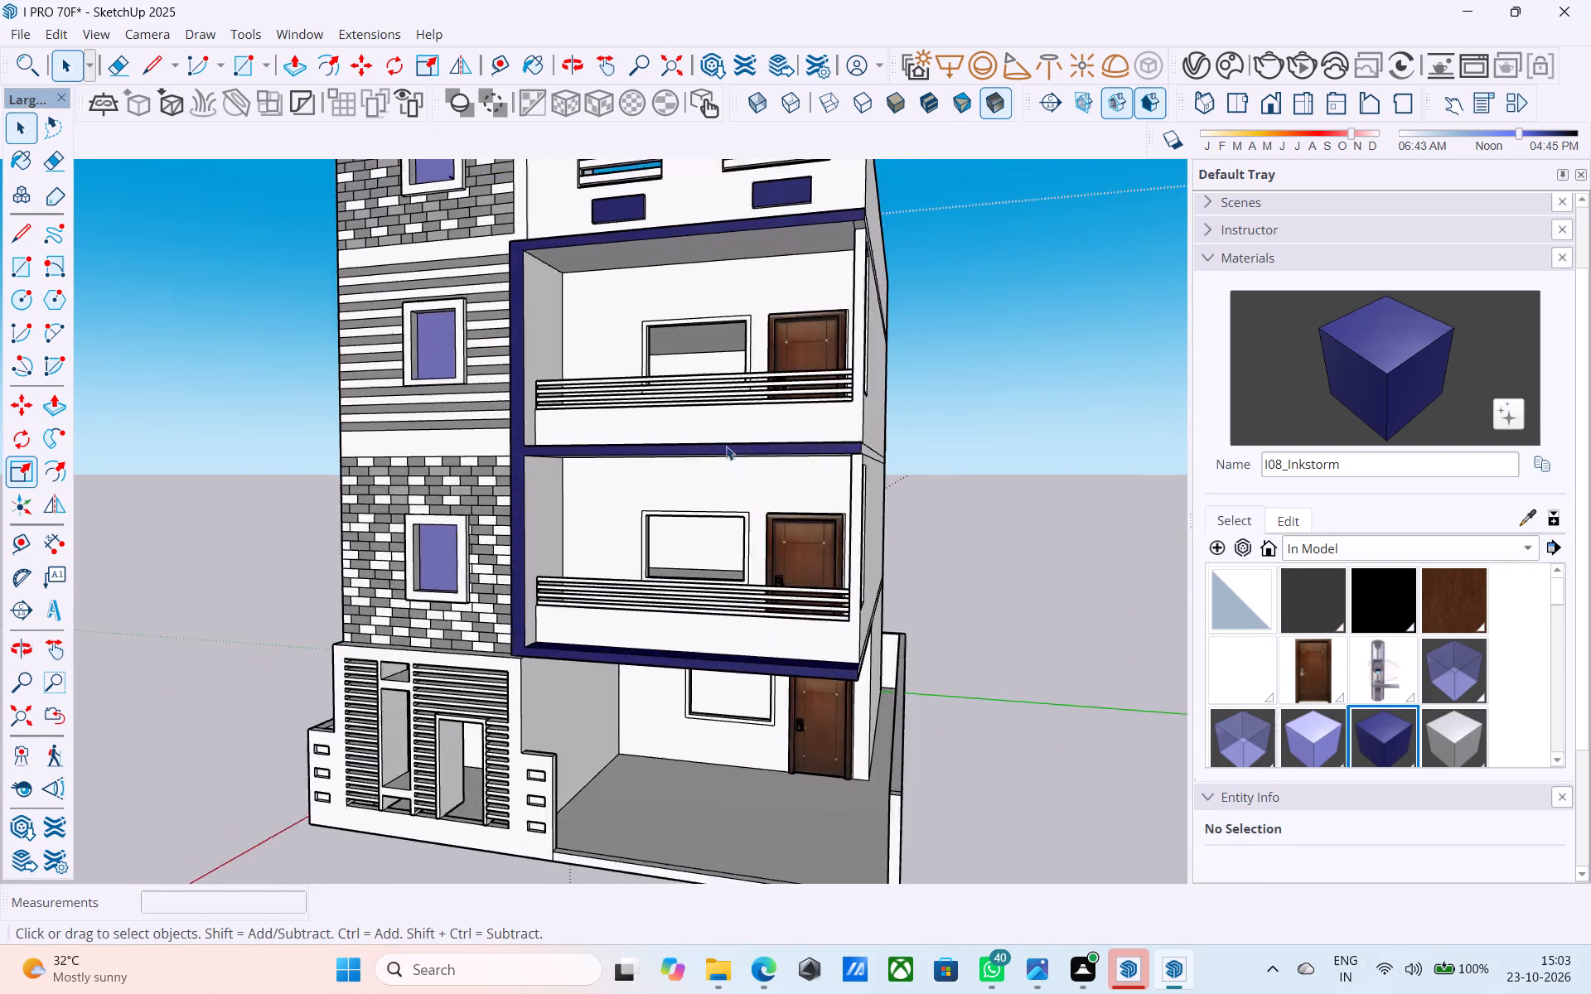
{"action": "scroll", "coordinate": [726, 446], "scroll_direction": "up", "scroll_amount": 5}
{"action": "middle_click_drag", "start_coordinate": [688, 415], "coordinate": [630, 760]}
{"action": "scroll", "coordinate": [733, 438], "scroll_direction": "up", "scroll_amount": 9}
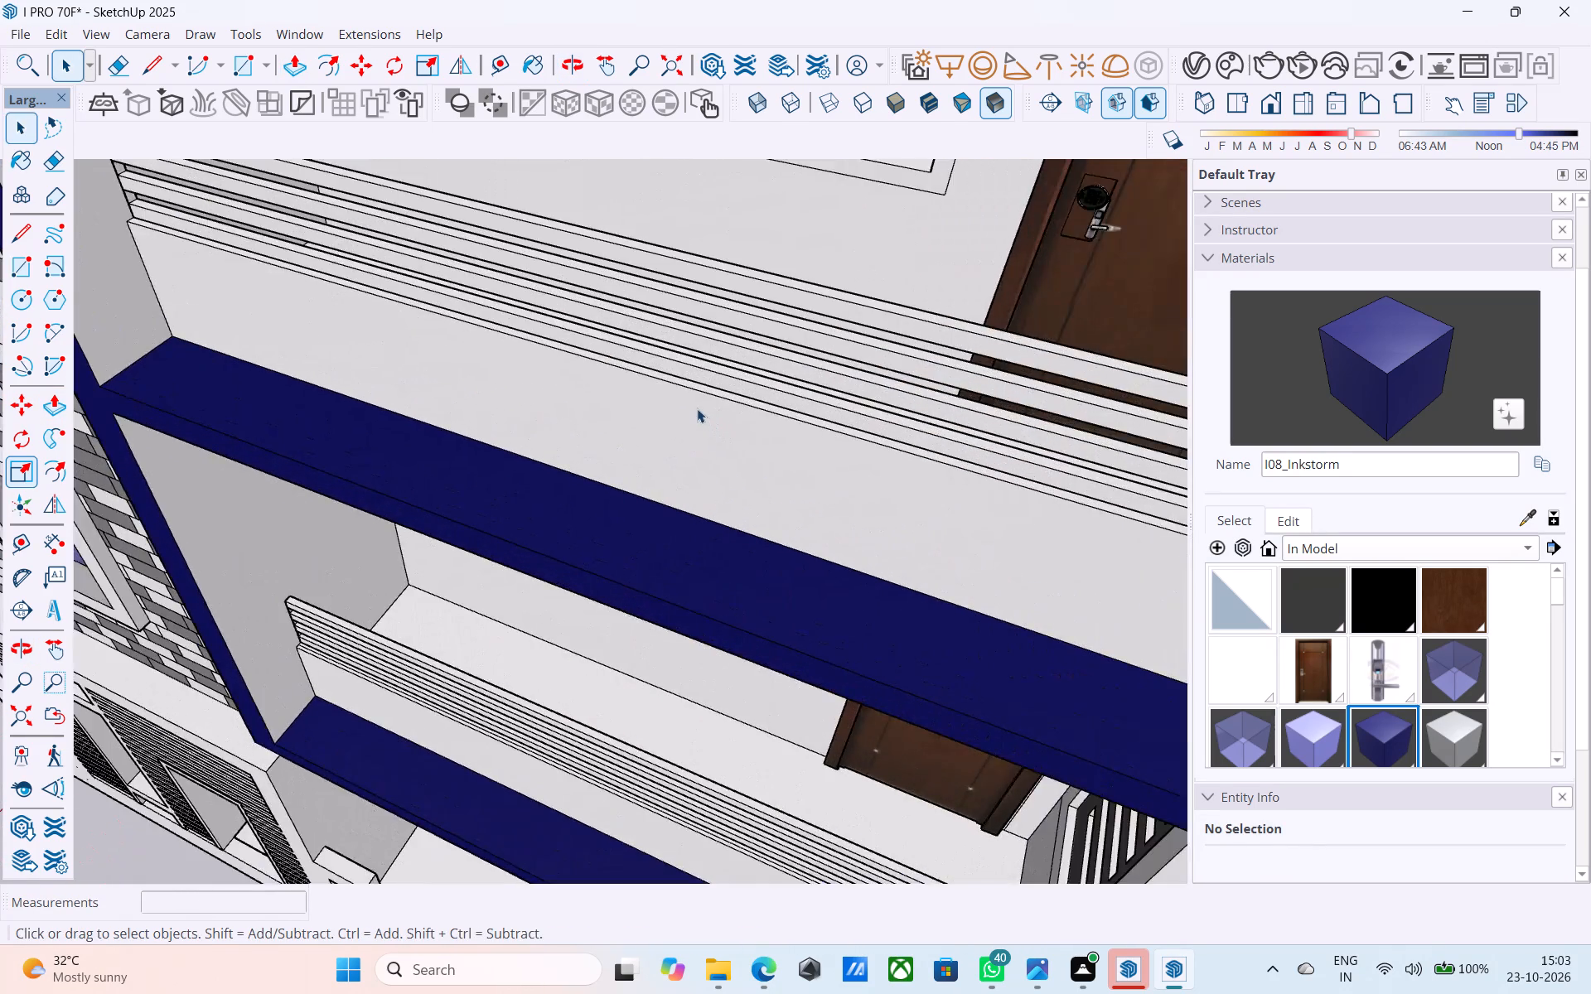
{"action": "scroll", "coordinate": [697, 408], "scroll_direction": "up", "scroll_amount": 4}
{"action": "middle_click_drag", "start_coordinate": [698, 417], "coordinate": [713, 422], "text": "shift"}
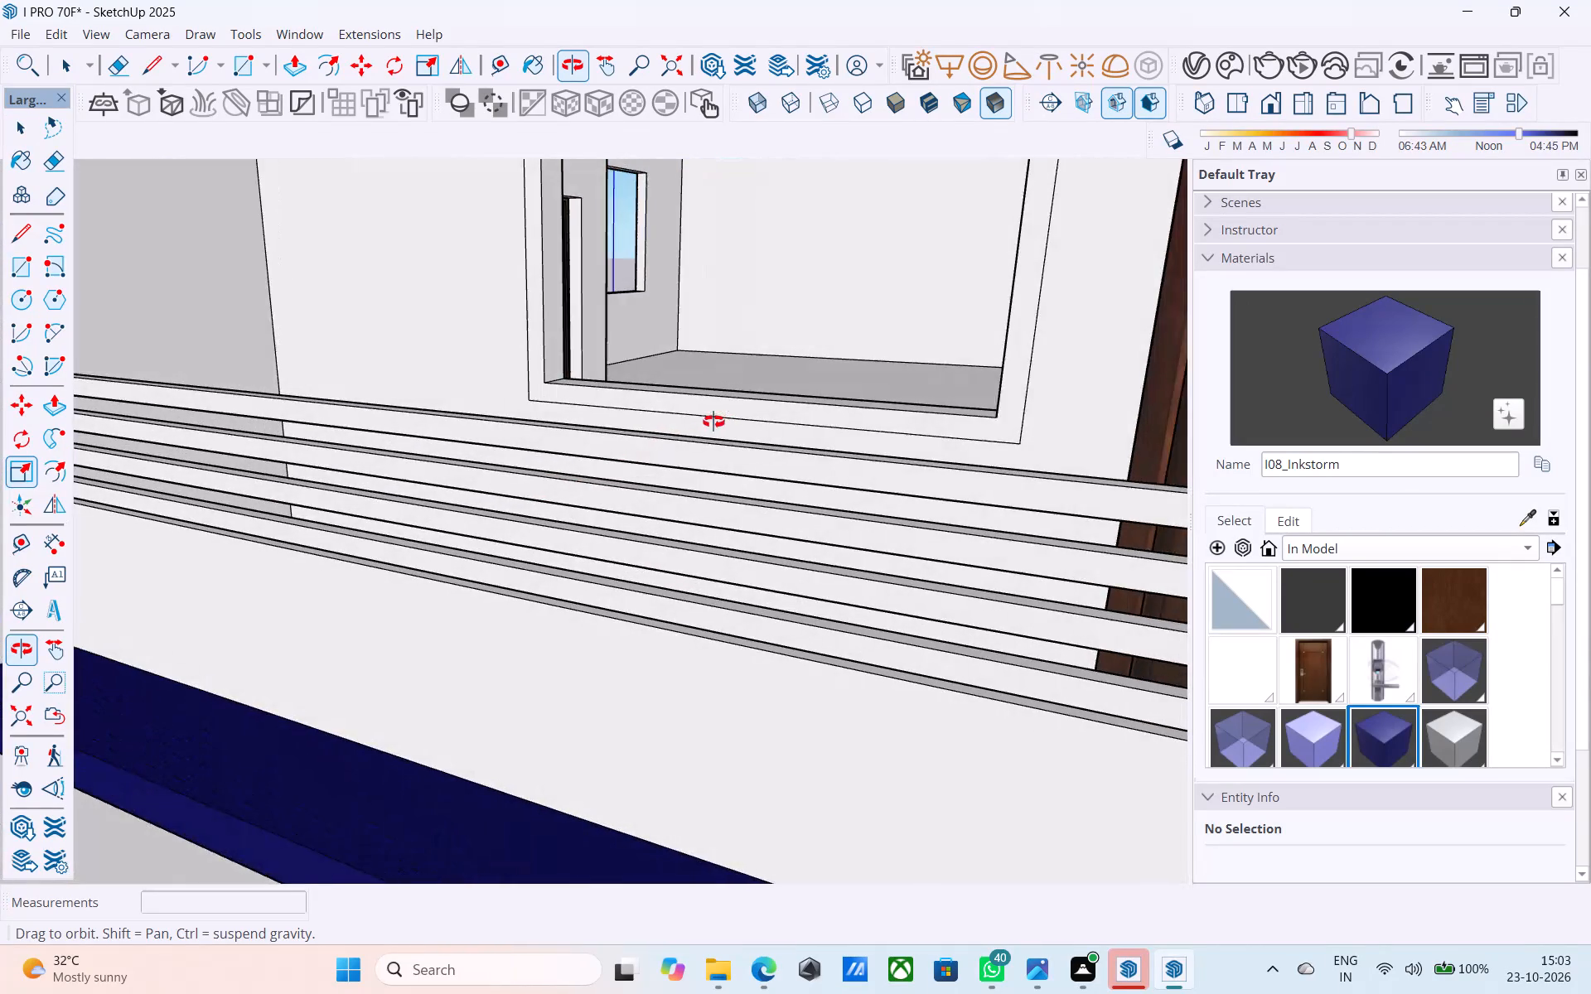
{"action": "middle_click_drag", "start_coordinate": [713, 422], "coordinate": [727, 333], "text": "shift"}
{"action": "scroll", "coordinate": [727, 331], "scroll_direction": "down", "scroll_amount": 10}
{"action": "middle_click_drag", "start_coordinate": [694, 400], "coordinate": [679, 480], "text": "shift"}
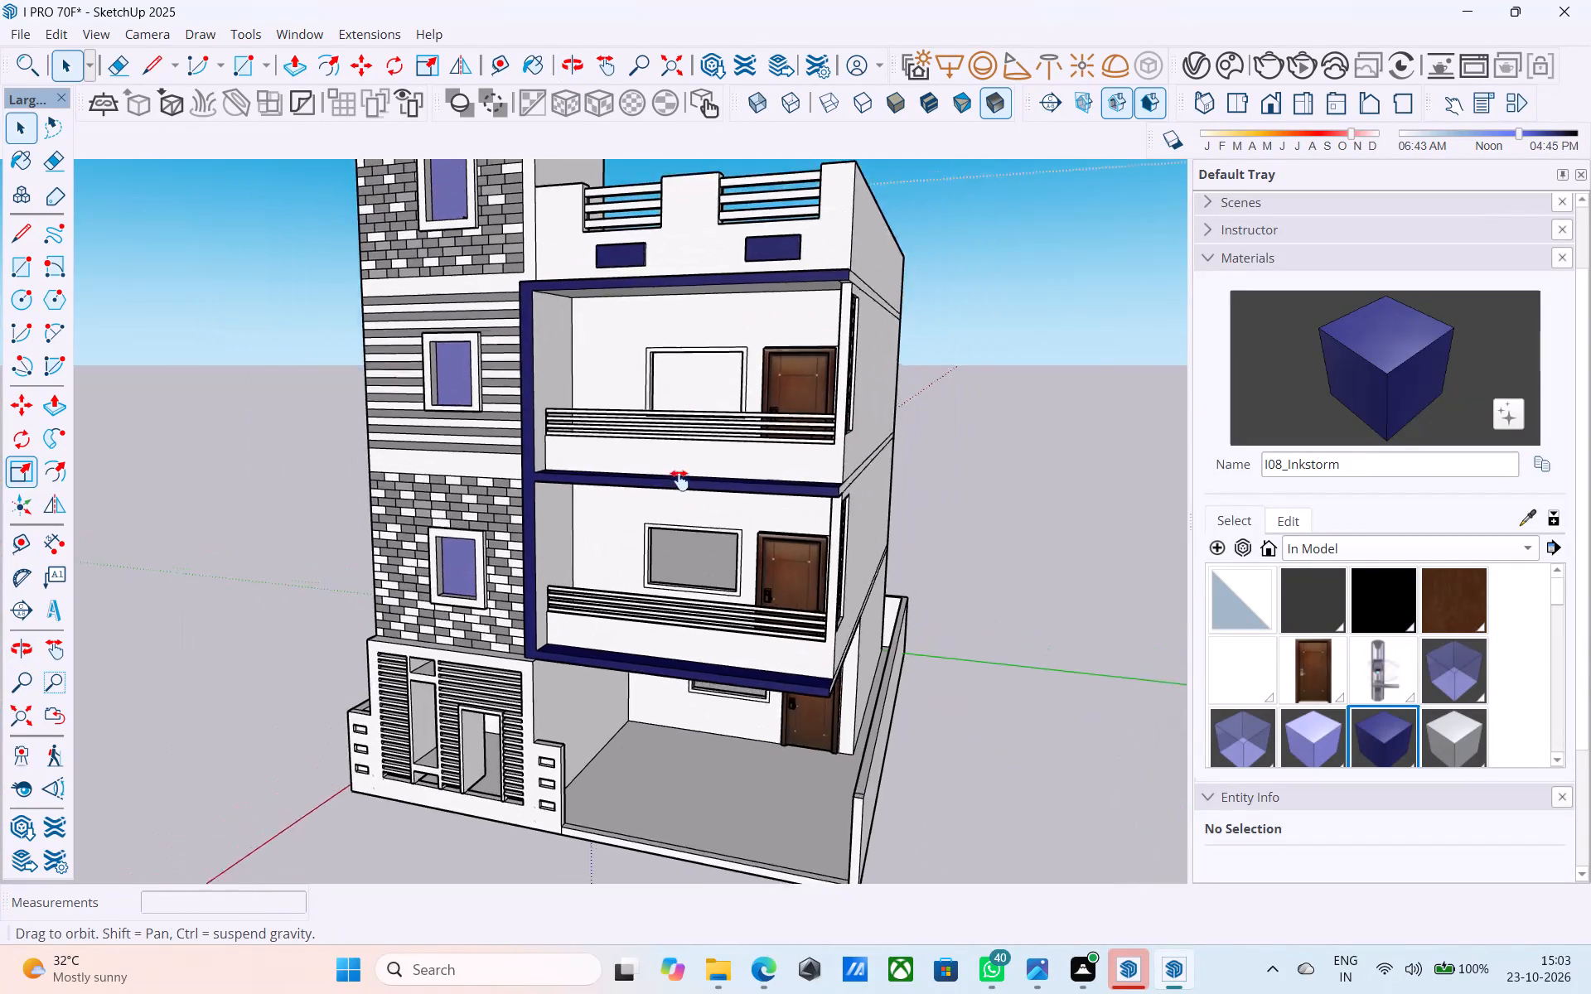
{"action": "middle_click_drag", "start_coordinate": [679, 480], "coordinate": [750, 570], "text": "shift"}
{"action": "scroll", "coordinate": [868, 541], "scroll_direction": "up", "scroll_amount": 5}
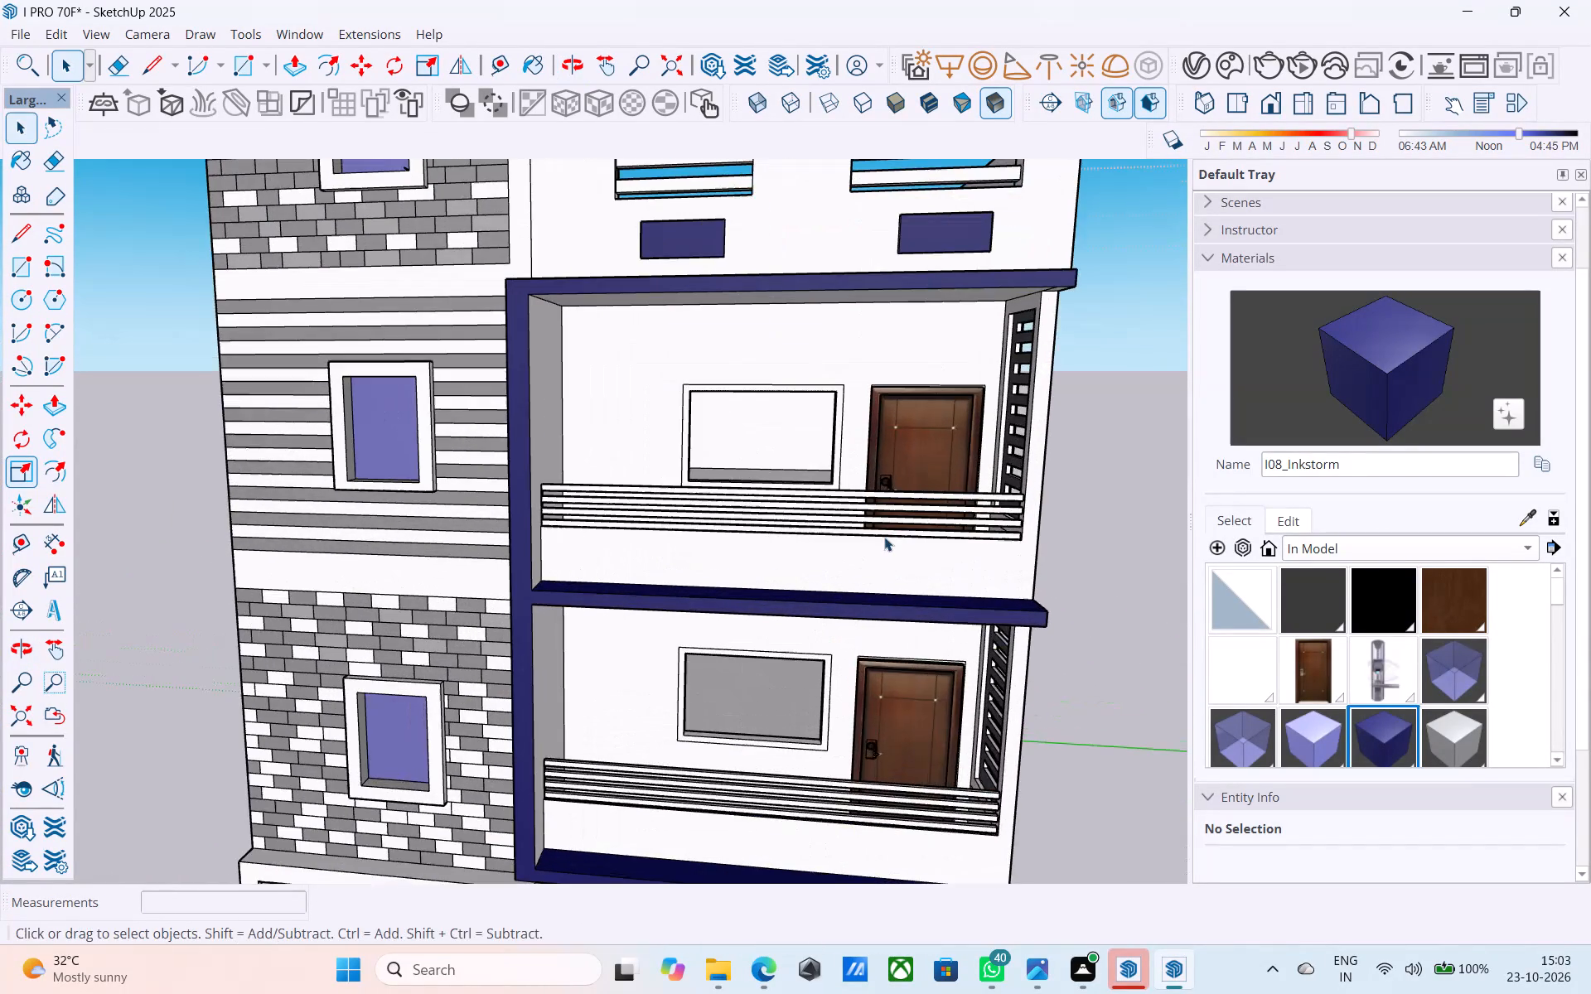
{"action": "middle_click_drag", "start_coordinate": [884, 536], "coordinate": [829, 506]}
{"action": "scroll", "coordinate": [736, 505], "scroll_direction": "up", "scroll_amount": 3}
{"action": "scroll", "coordinate": [739, 537], "scroll_direction": "down", "scroll_amount": 3}
{"action": "middle_click_drag", "start_coordinate": [737, 539], "coordinate": [713, 436], "text": "shift"}
{"action": "scroll", "coordinate": [715, 438], "scroll_direction": "down", "scroll_amount": 11}
{"action": "middle_click_drag", "start_coordinate": [735, 554], "coordinate": [745, 599]}
{"action": "scroll", "coordinate": [745, 600], "scroll_direction": "up", "scroll_amount": 7}
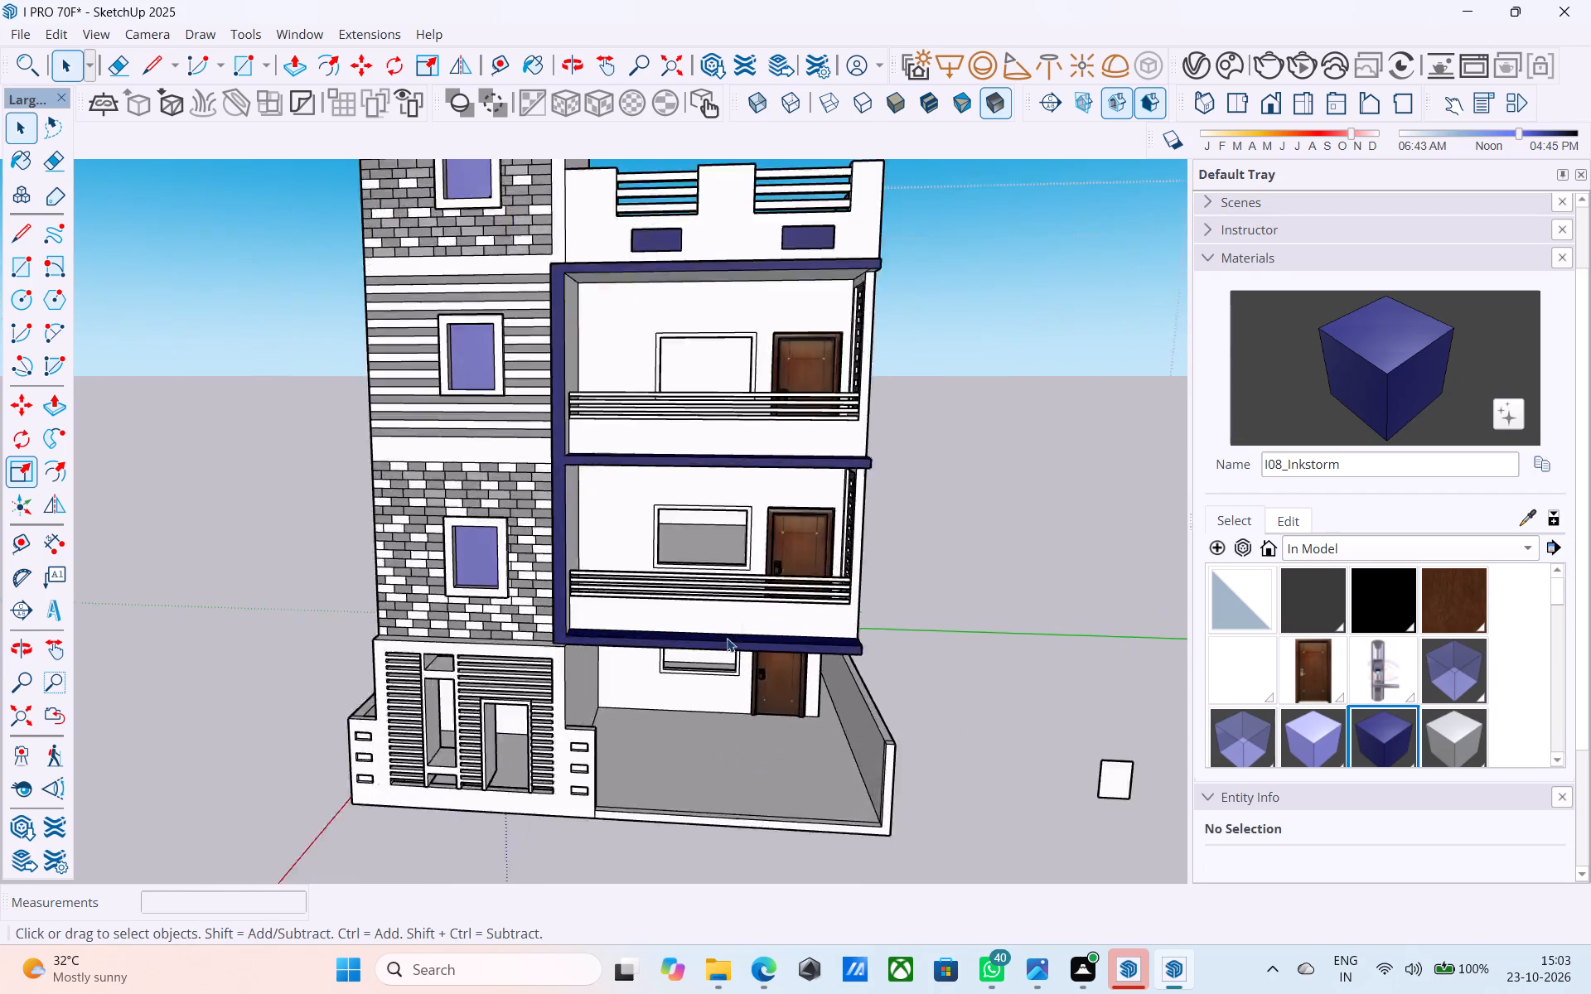
{"action": "scroll", "coordinate": [727, 638], "scroll_direction": "up", "scroll_amount": 14}
{"action": "middle_click_drag", "start_coordinate": [718, 615], "coordinate": [396, 886], "text": "shift"}
{"action": "scroll", "coordinate": [633, 654], "scroll_direction": "up", "scroll_amount": 2}
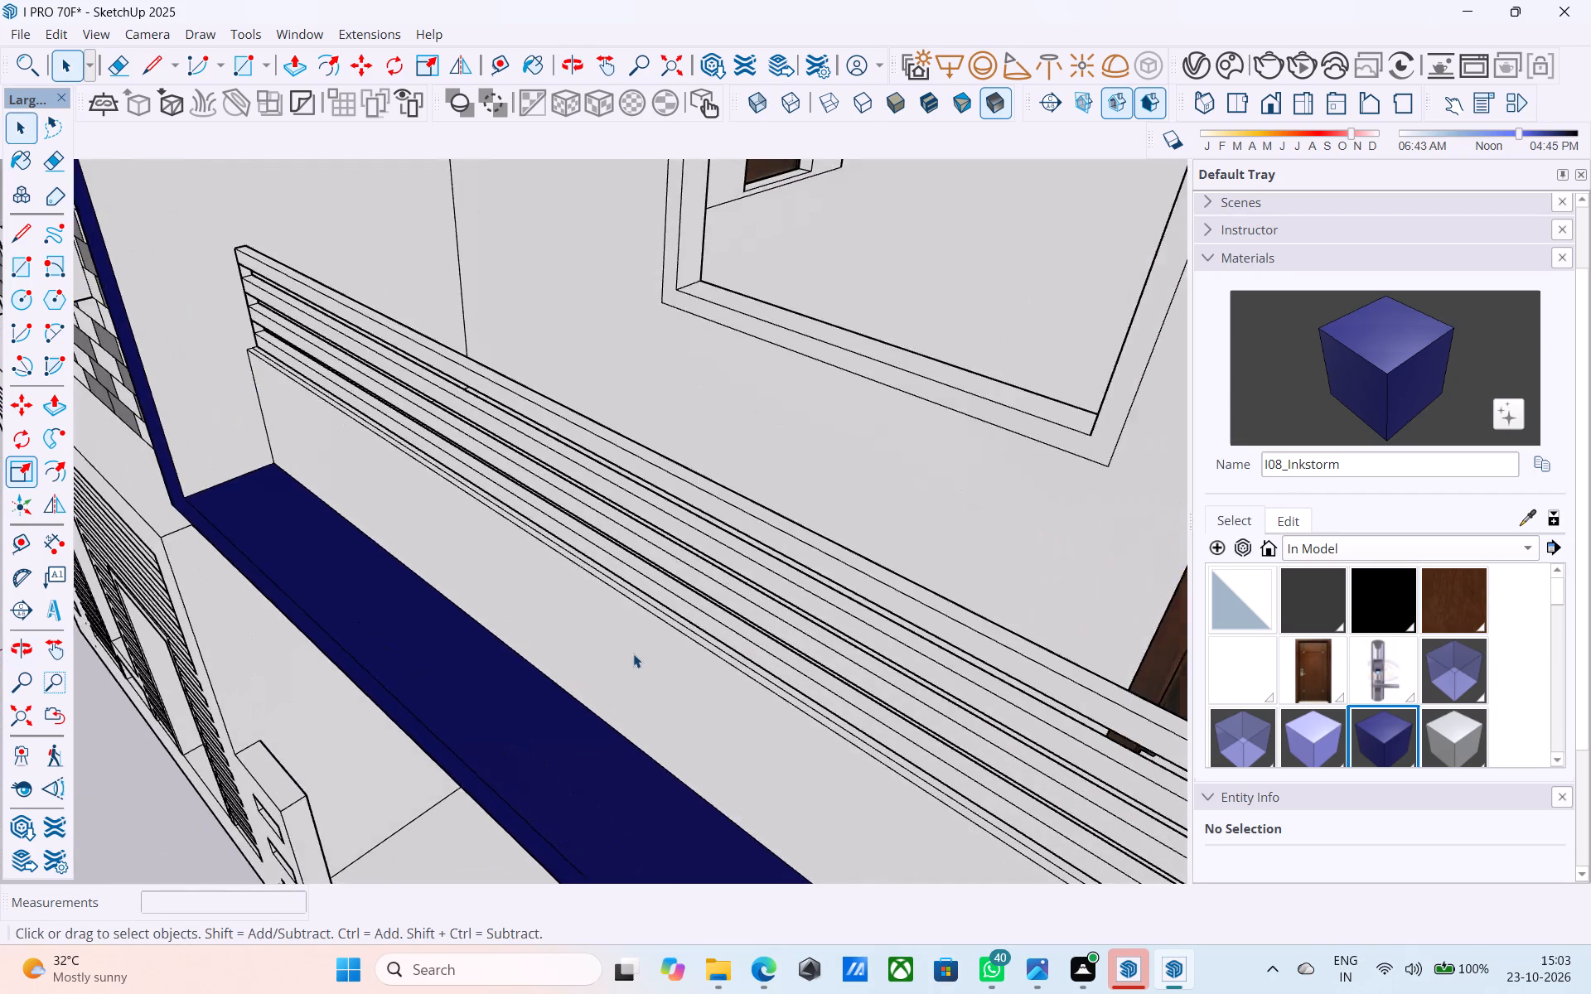
{"action": "scroll", "coordinate": [633, 654], "scroll_direction": "up", "scroll_amount": 2}
{"action": "middle_click_drag", "start_coordinate": [646, 655], "coordinate": [403, 683]}
{"action": "scroll", "coordinate": [674, 745], "scroll_direction": "up", "scroll_amount": 6}
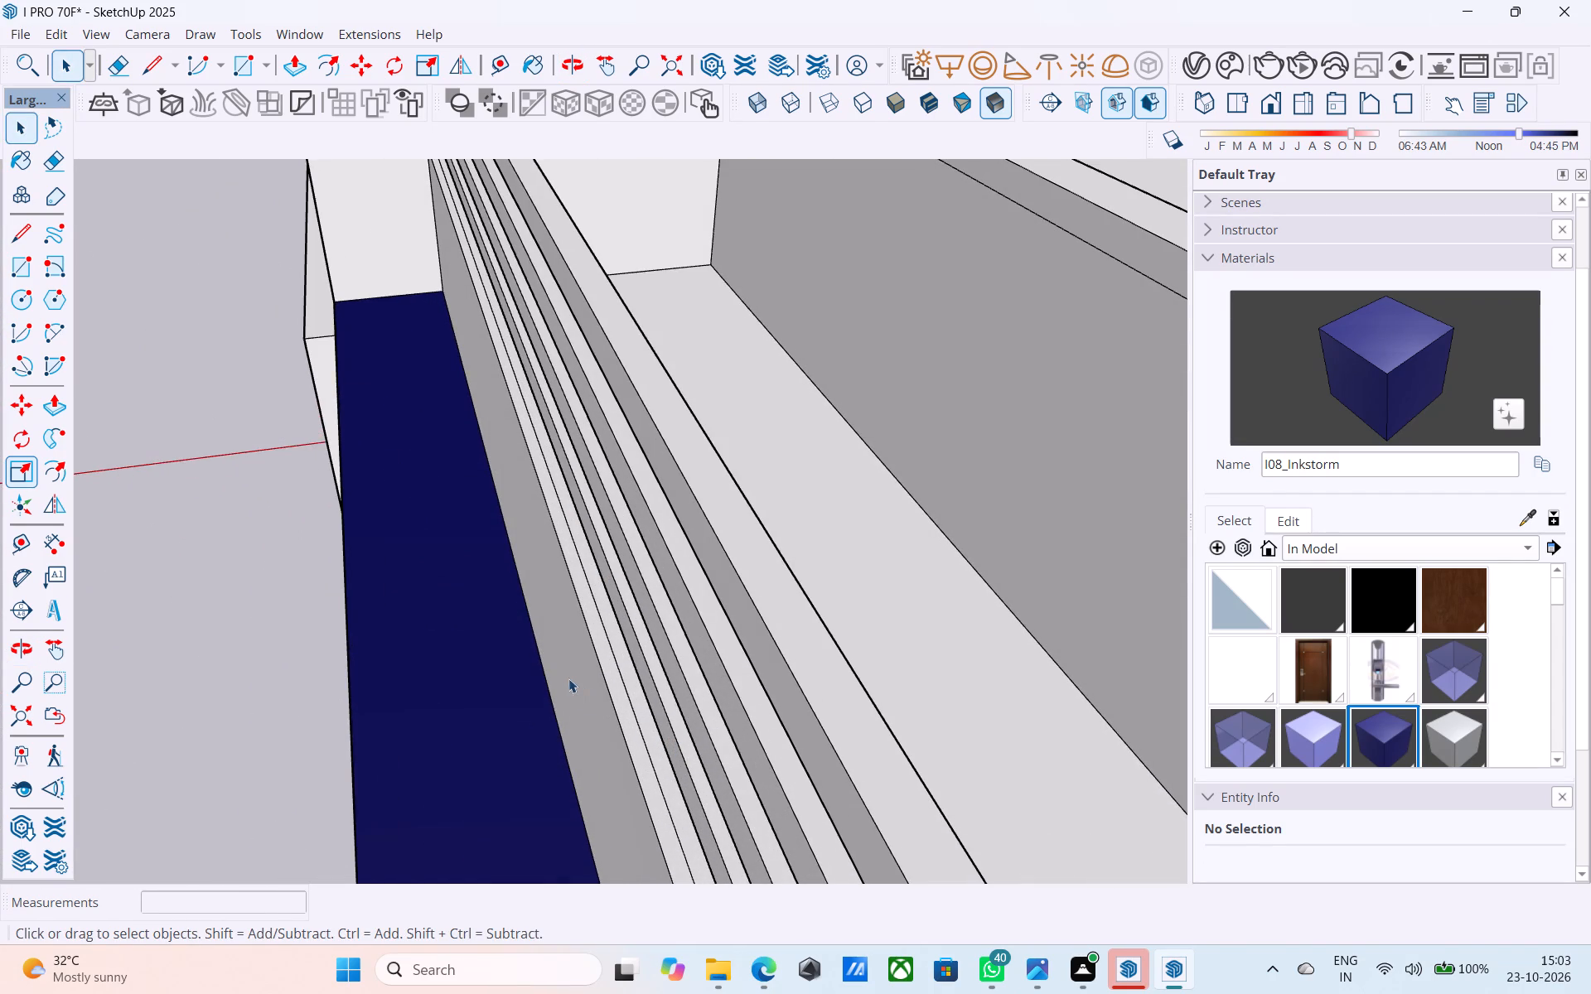
{"action": "scroll", "coordinate": [560, 675], "scroll_direction": "down", "scroll_amount": 4}
{"action": "middle_click_drag", "start_coordinate": [577, 679], "coordinate": [1064, 606]}
{"action": "scroll", "coordinate": [880, 581], "scroll_direction": "down", "scroll_amount": 5}
{"action": "middle_click_drag", "start_coordinate": [849, 596], "coordinate": [780, 569], "text": "shift"}
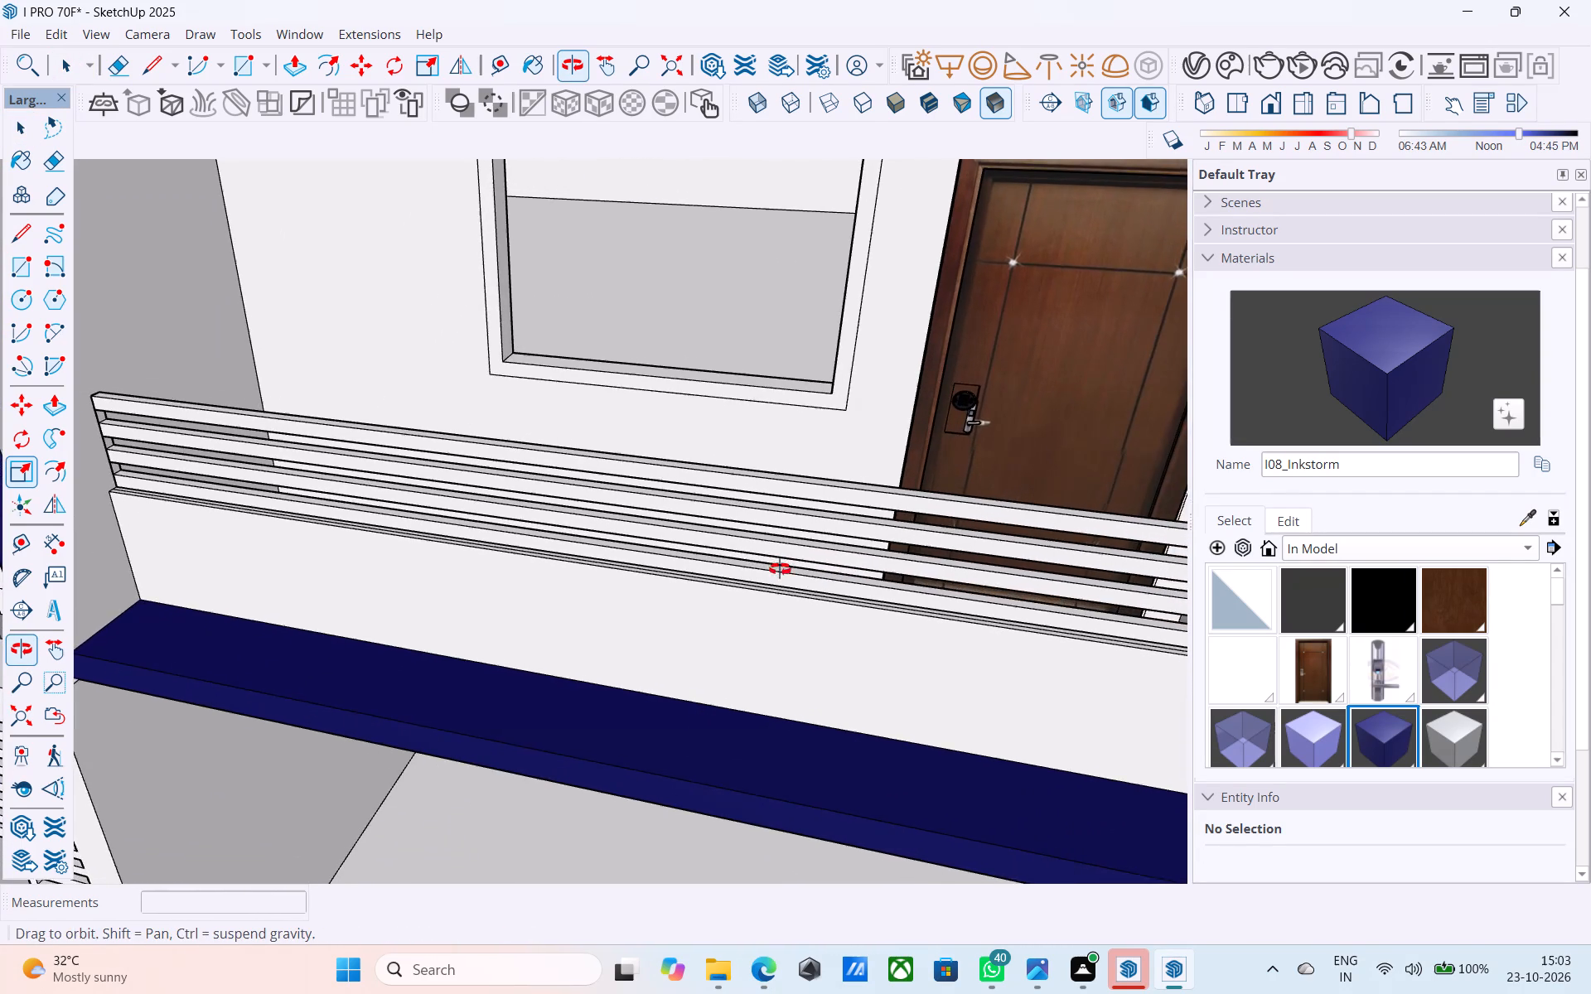
{"action": "middle_click_drag", "start_coordinate": [780, 569], "coordinate": [788, 592], "text": "shift"}
Draw a 1" line across the lower balcony parapet's top, from the midpoint of its outer edge to the adjacent parallel line.
{"action": "key", "text": "l"}
{"action": "scroll", "coordinate": [786, 595], "scroll_direction": "up", "scroll_amount": 2}
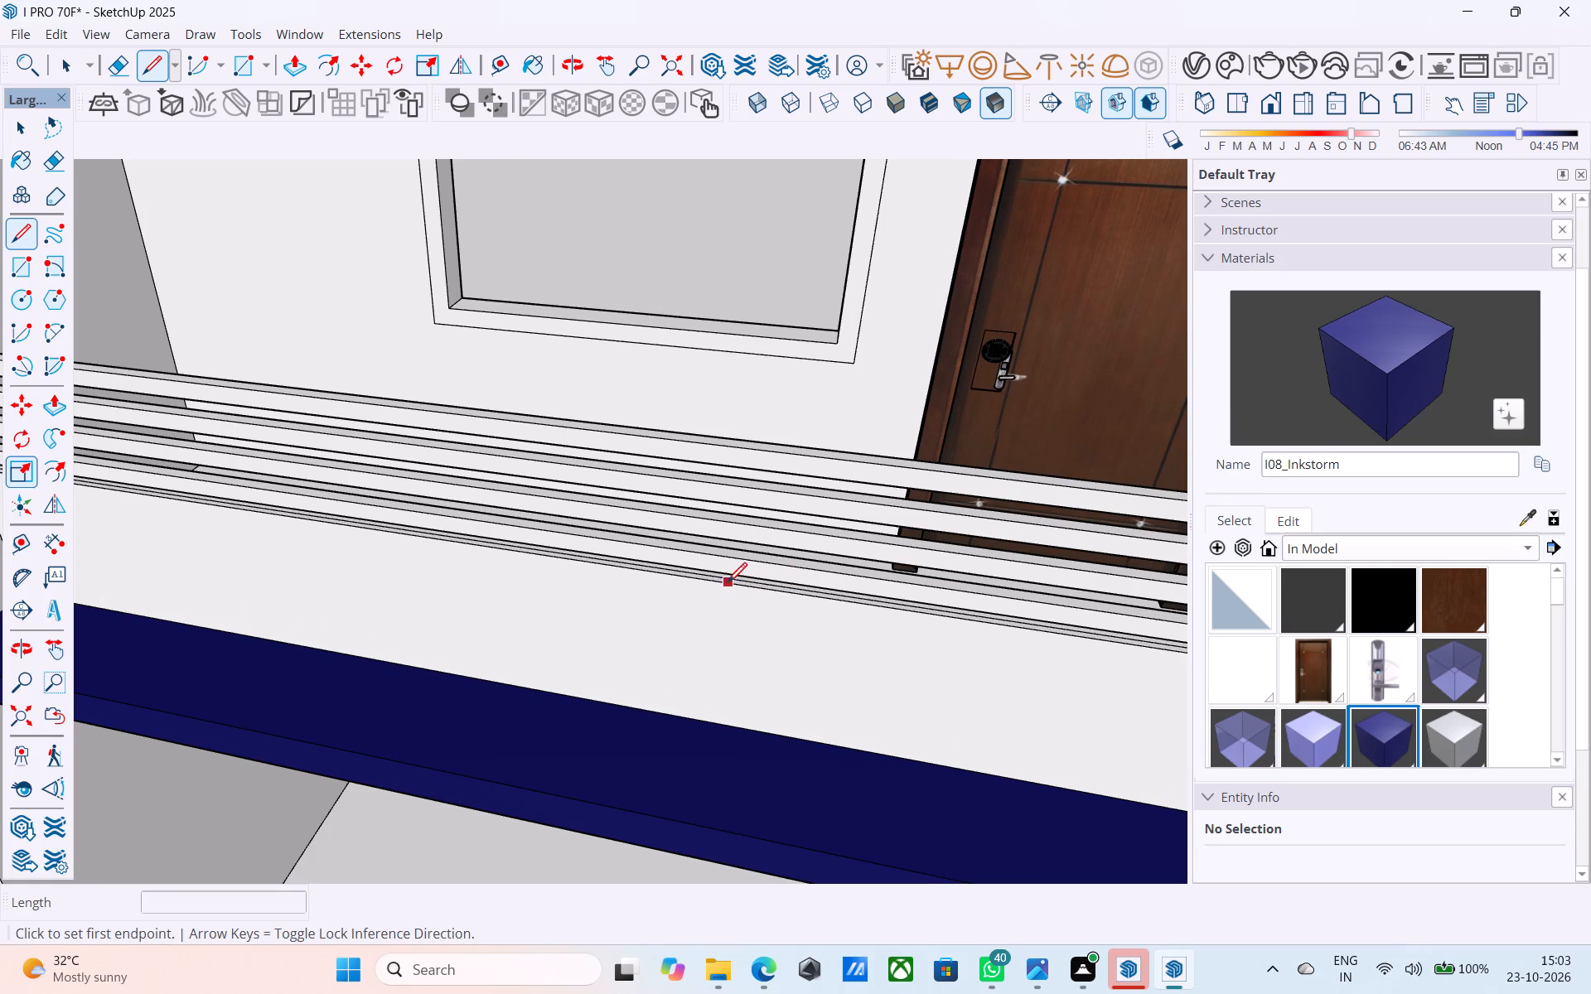
{"action": "left_click", "coordinate": [585, 563]}
{"action": "scroll", "coordinate": [585, 563], "scroll_direction": "up", "scroll_amount": 19}
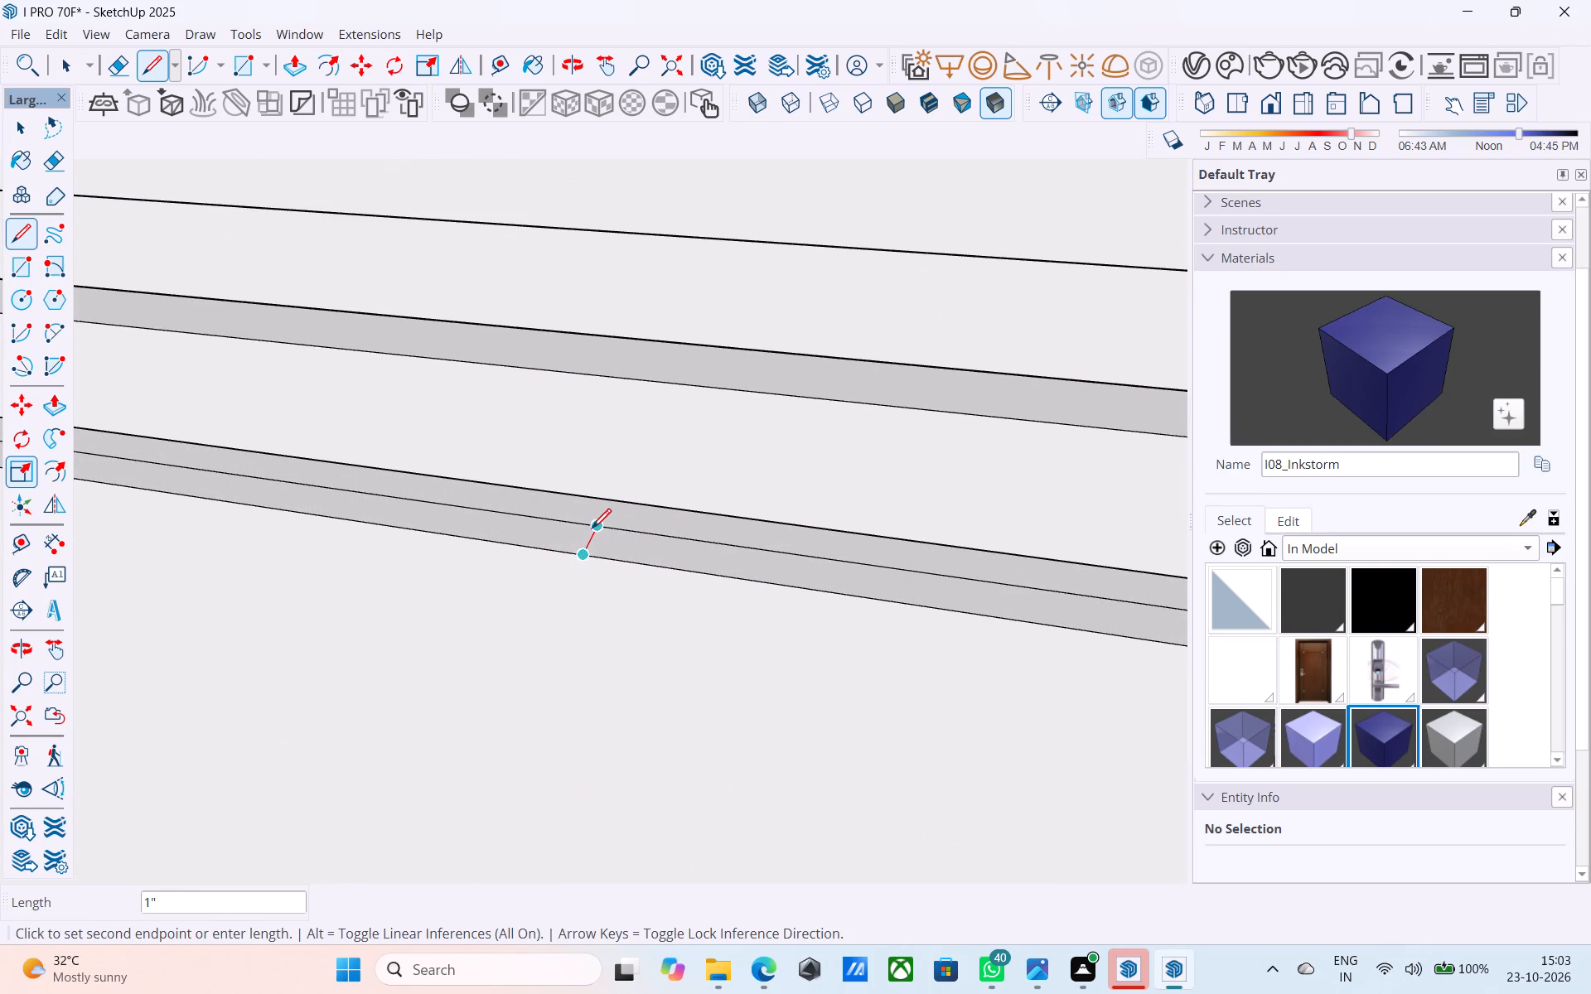
{"action": "left_click", "coordinate": [592, 528]}
{"action": "key", "text": "space"}
{"action": "scroll", "coordinate": [590, 528], "scroll_direction": "down", "scroll_amount": 3}
{"action": "middle_click_drag", "start_coordinate": [590, 528], "coordinate": [633, 688]}
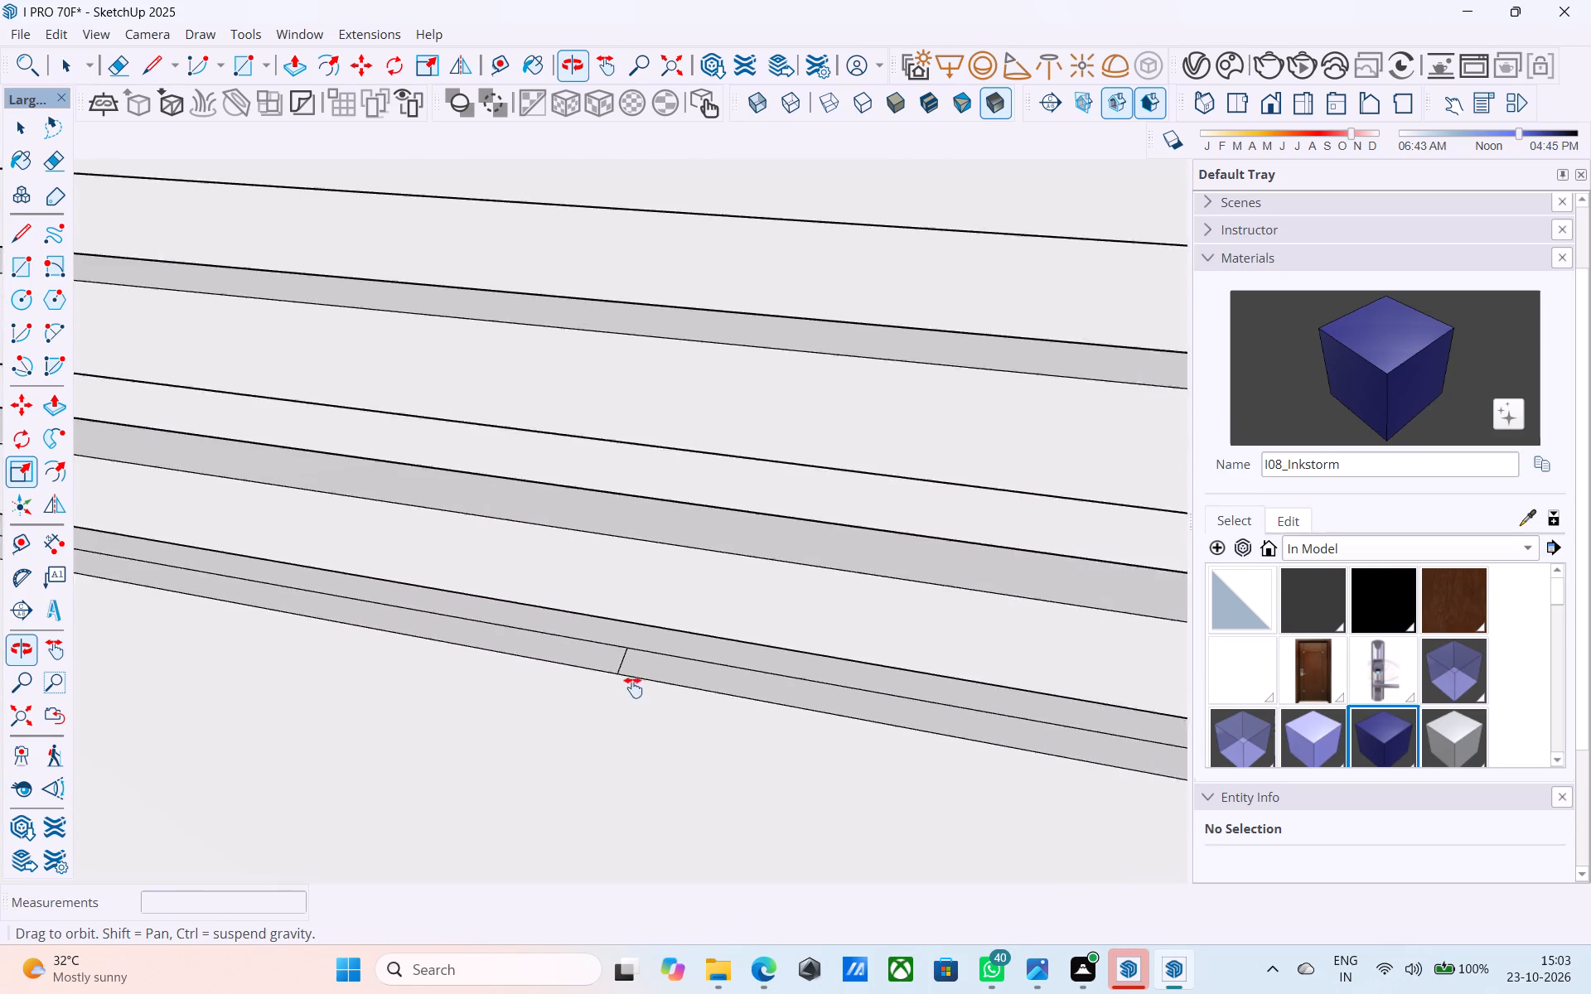
Copy the short line across the lower balcony parapet's top 1' along the outer edge, towards the brick tower.
{"action": "middle_click_drag", "start_coordinate": [633, 688], "coordinate": [371, 712]}
{"action": "middle_click_drag", "start_coordinate": [533, 747], "coordinate": [554, 799], "text": "shift"}
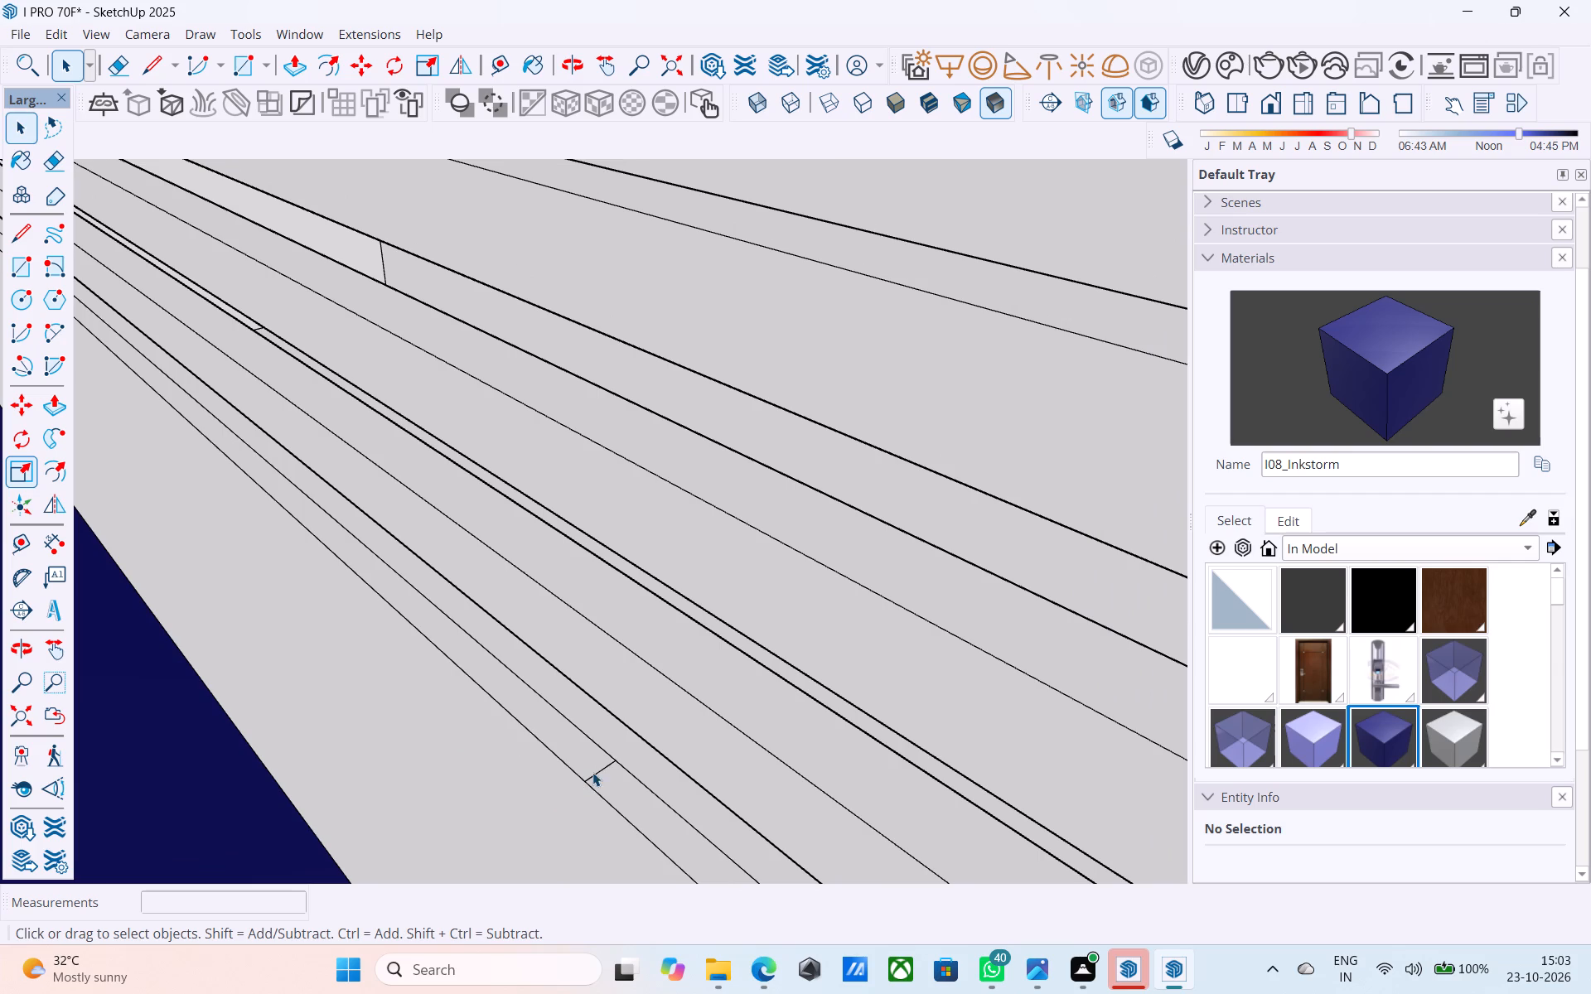
{"action": "left_click", "coordinate": [598, 772]}
{"action": "key", "text": "m"}
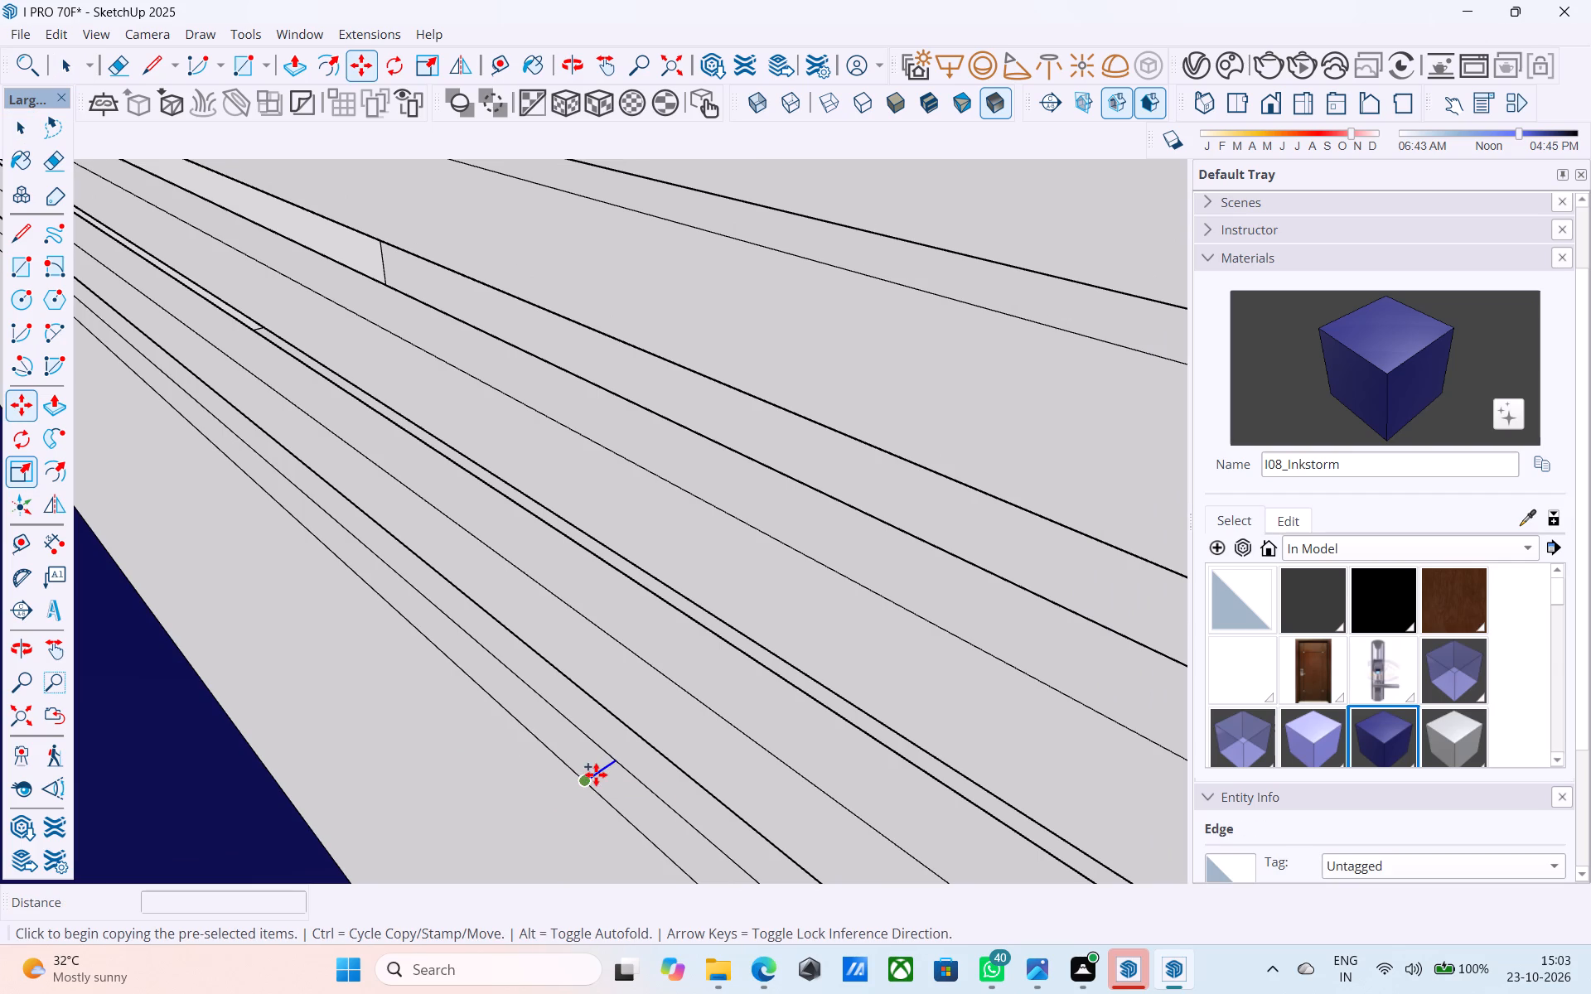
{"action": "left_click", "coordinate": [586, 783]}
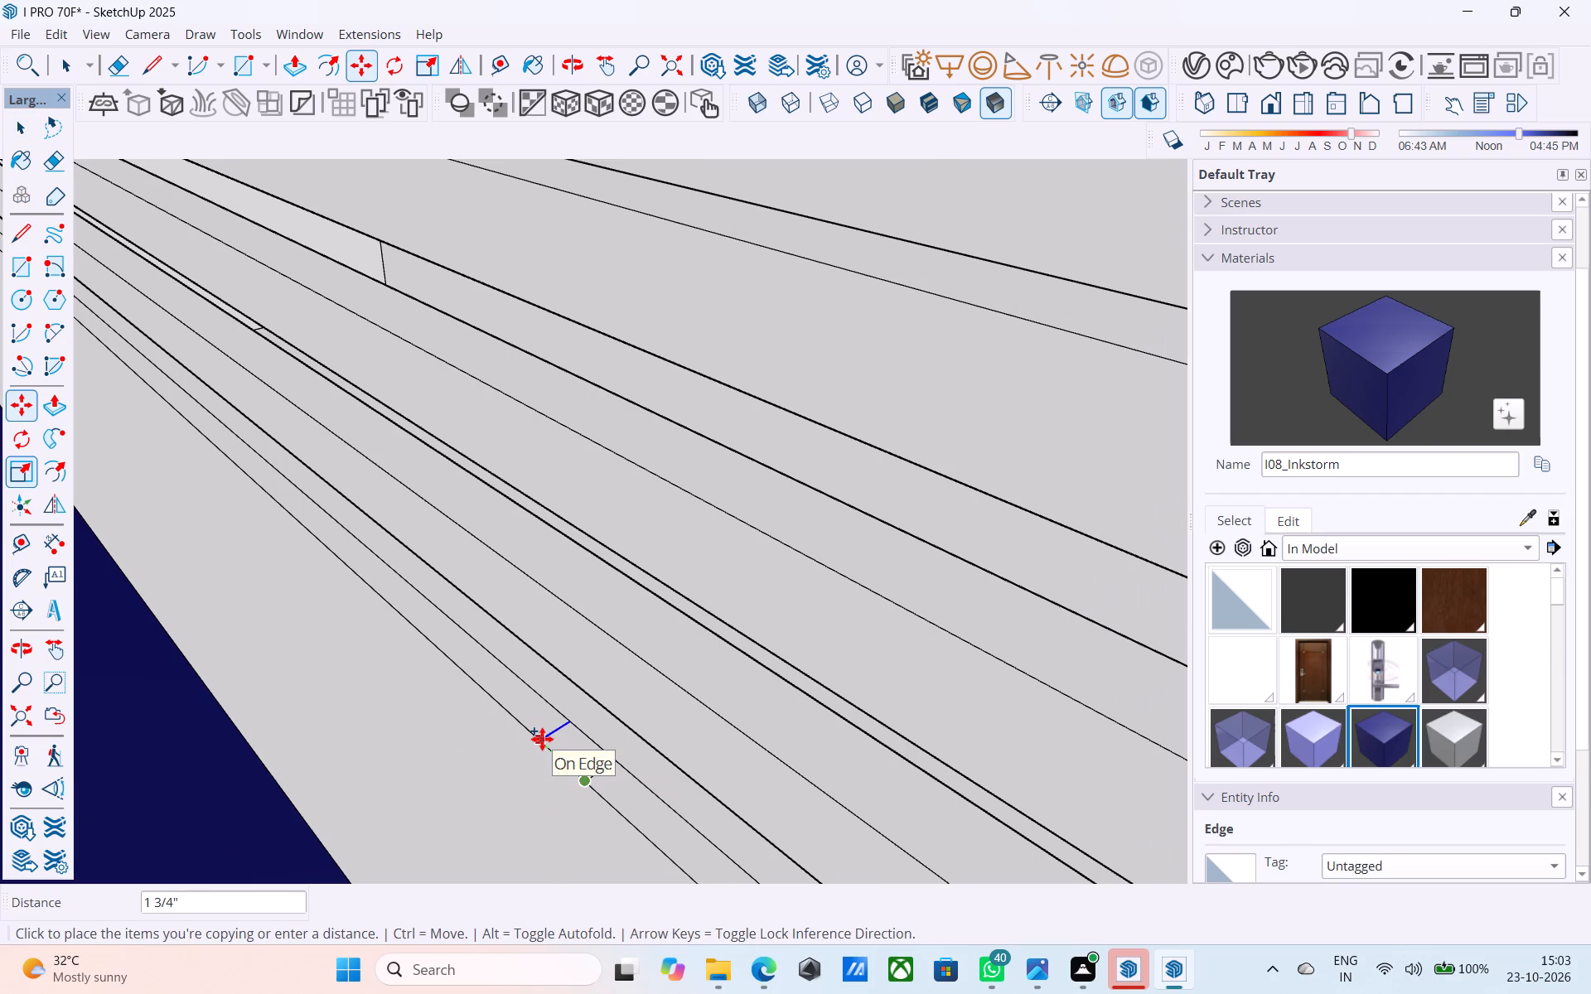
{"action": "type", "text": "2'"}
{"action": "key", "text": "Return"}
{"action": "type", "text": "1'"}
{"action": "key", "text": "Return"}
{"action": "key", "text": "space"}
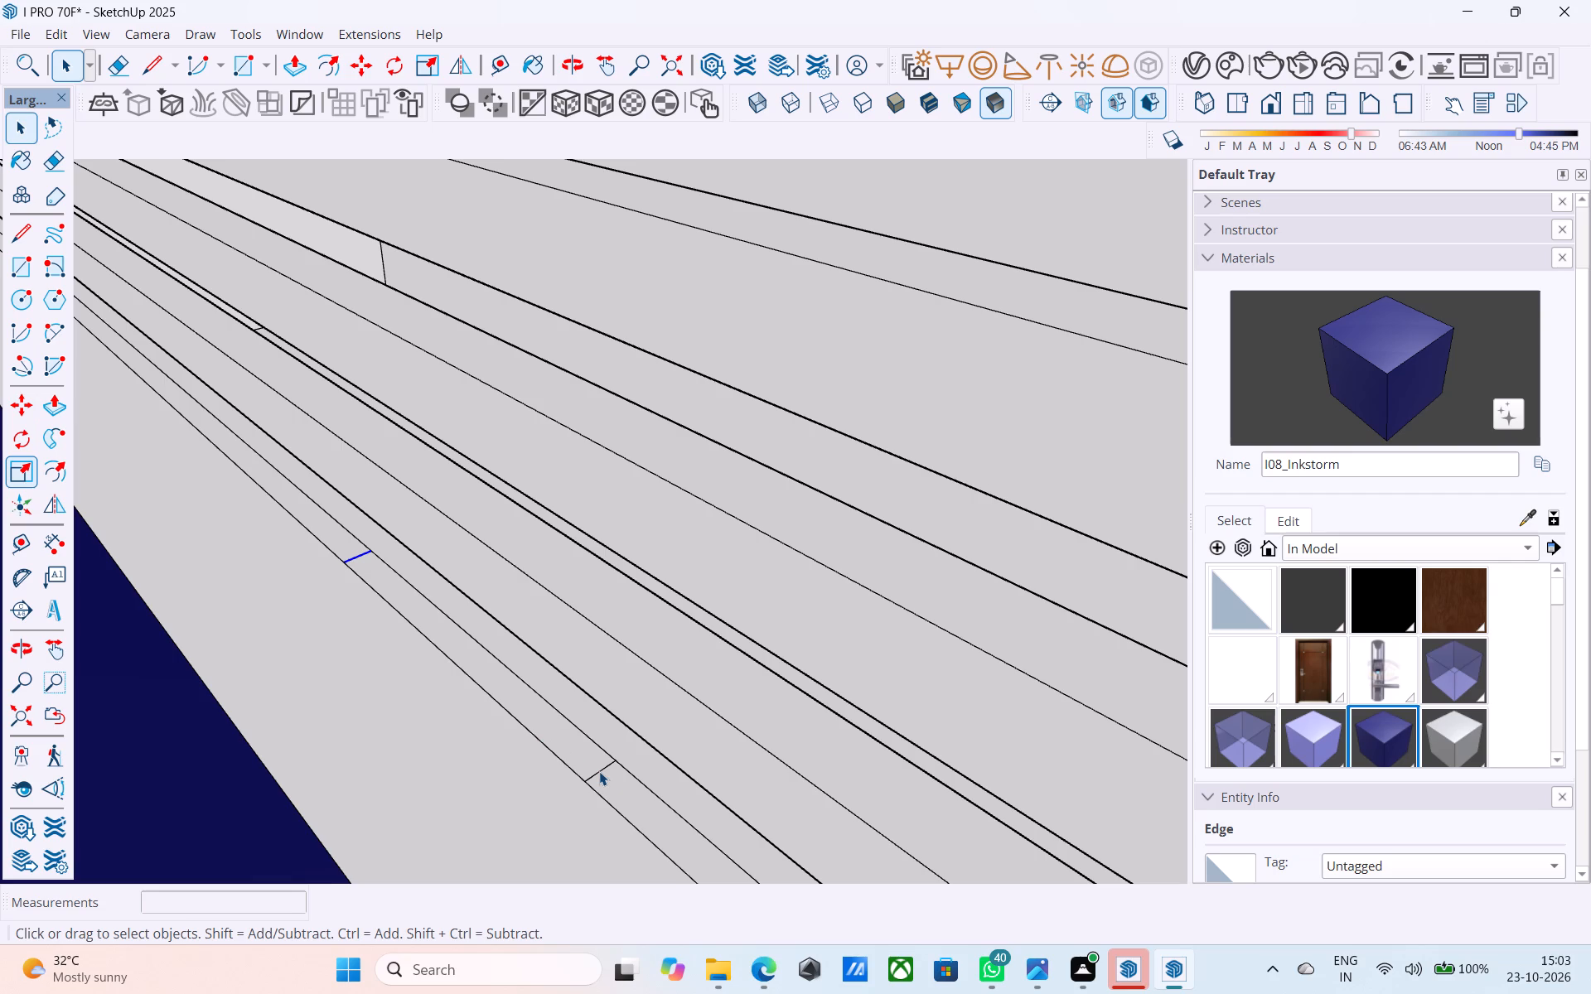
Copy the same middle line 1' along the outer edge in the opposite direction, towards the balcony door side.
{"action": "left_click", "coordinate": [599, 771]}
{"action": "key", "text": "m"}
{"action": "left_click", "coordinate": [589, 784]}
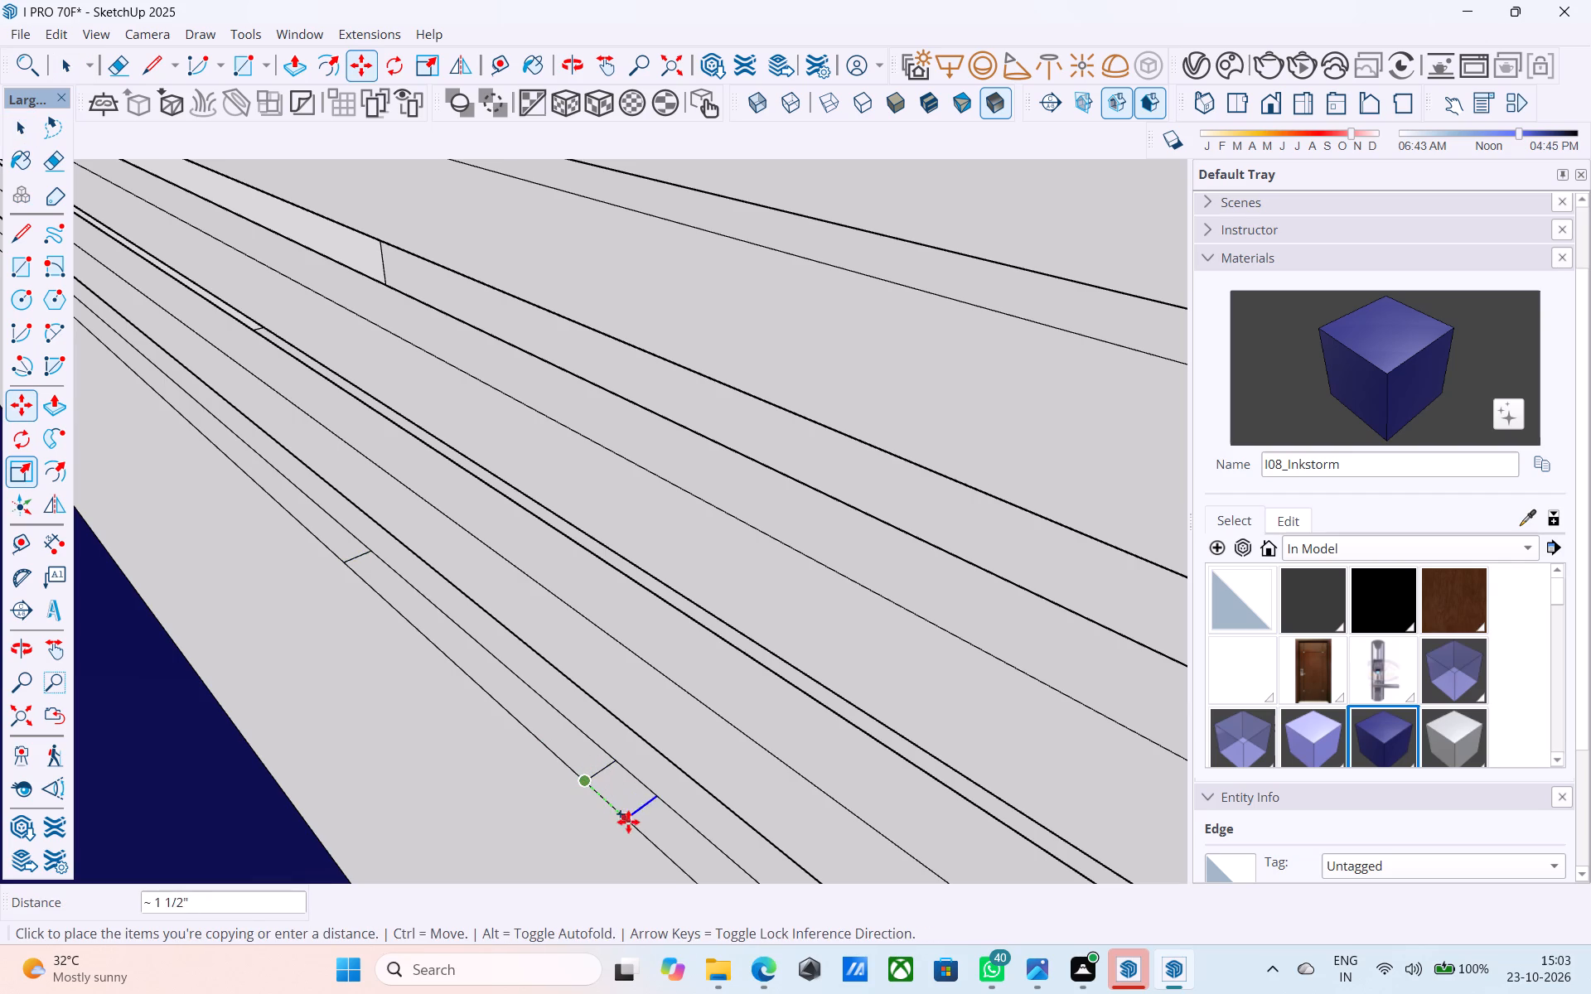
{"action": "scroll", "coordinate": [630, 823], "scroll_direction": "down", "scroll_amount": 2}
{"action": "middle_click_drag", "start_coordinate": [630, 823], "coordinate": [592, 661], "text": "shift"}
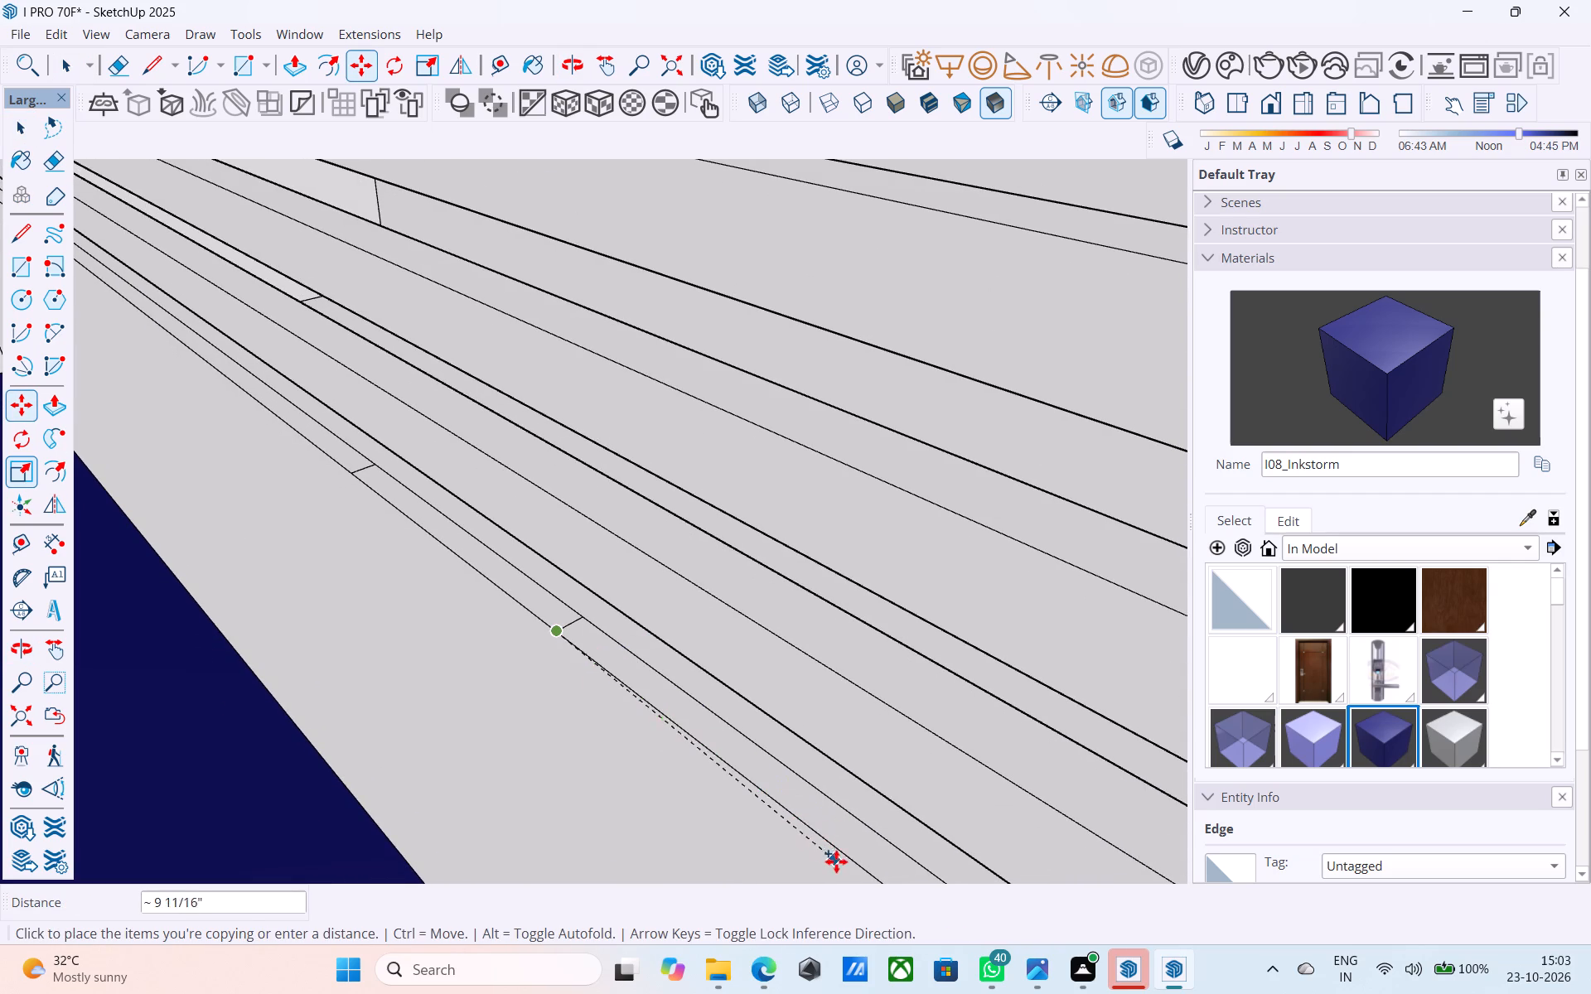
{"action": "middle_click_drag", "start_coordinate": [853, 866], "coordinate": [756, 773], "text": "shift"}
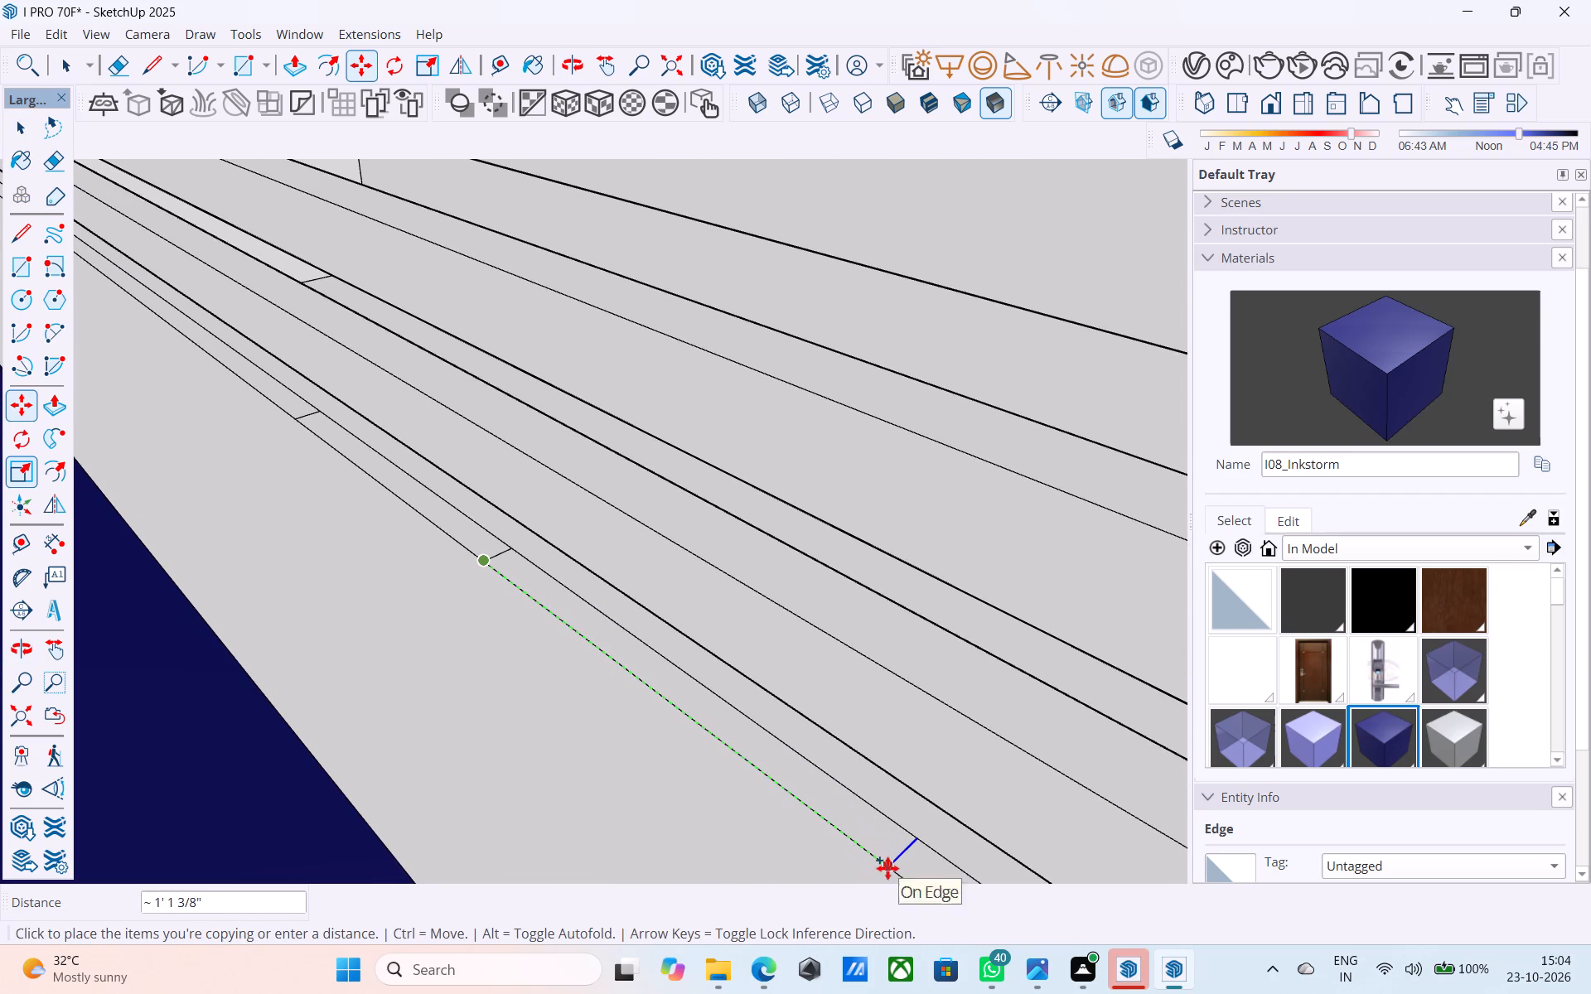
{"action": "middle_click_drag", "start_coordinate": [883, 866], "coordinate": [831, 823], "text": "shift"}
{"action": "type", "text": "1'"}
{"action": "key", "text": "Return"}
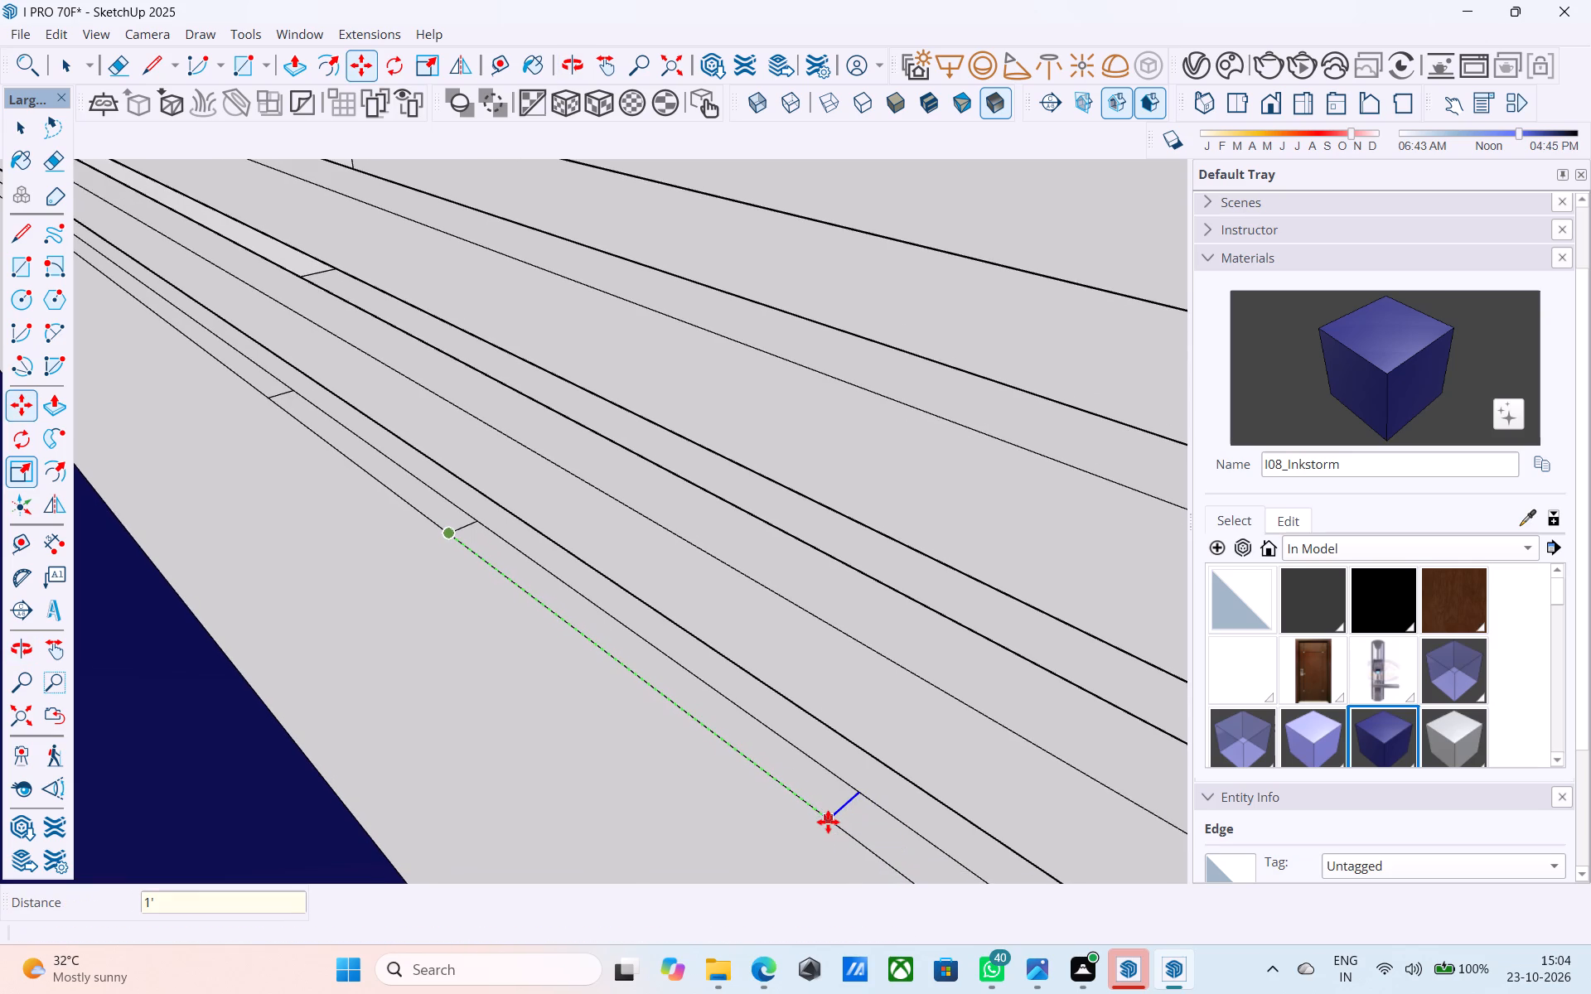
{"action": "scroll", "coordinate": [840, 773], "scroll_direction": "down", "scroll_amount": 5}
{"action": "scroll", "coordinate": [641, 690], "scroll_direction": "up", "scroll_amount": 4}
{"action": "key", "text": "space"}
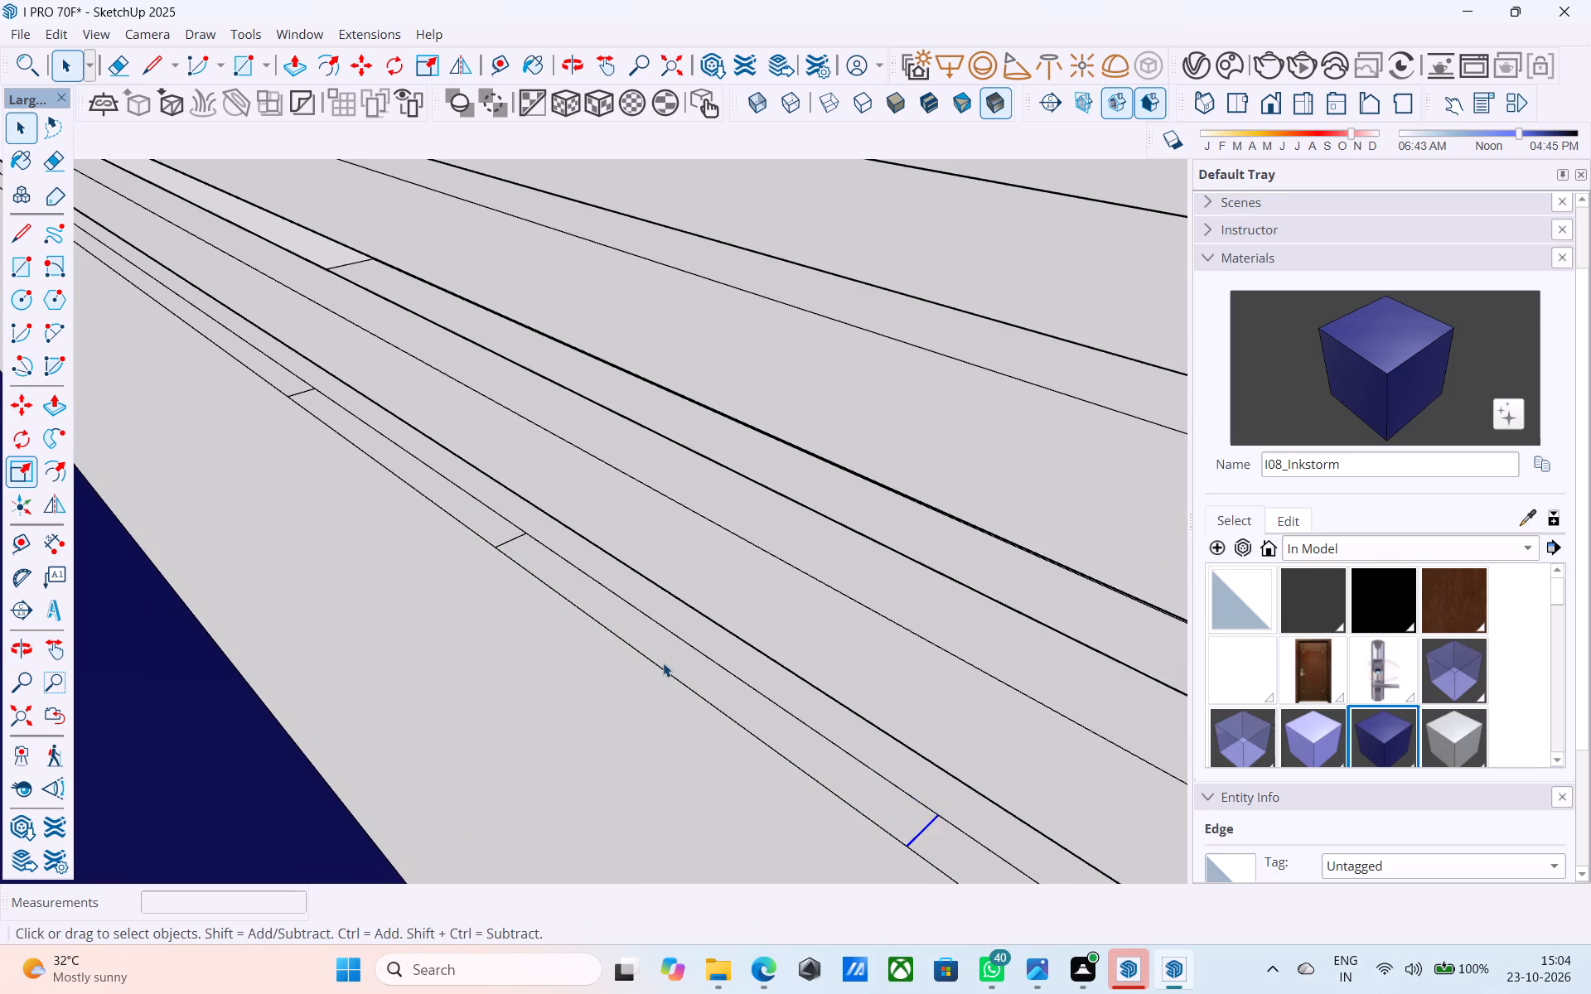
Push/Pull the parapet-top segment between the middle line and its door-side copy up 1' 6".
{"action": "left_click", "coordinate": [663, 663]}
{"action": "key", "text": "p"}
{"action": "left_click", "coordinate": [665, 663]}
{"action": "scroll", "coordinate": [707, 441], "scroll_direction": "down", "scroll_amount": 10}
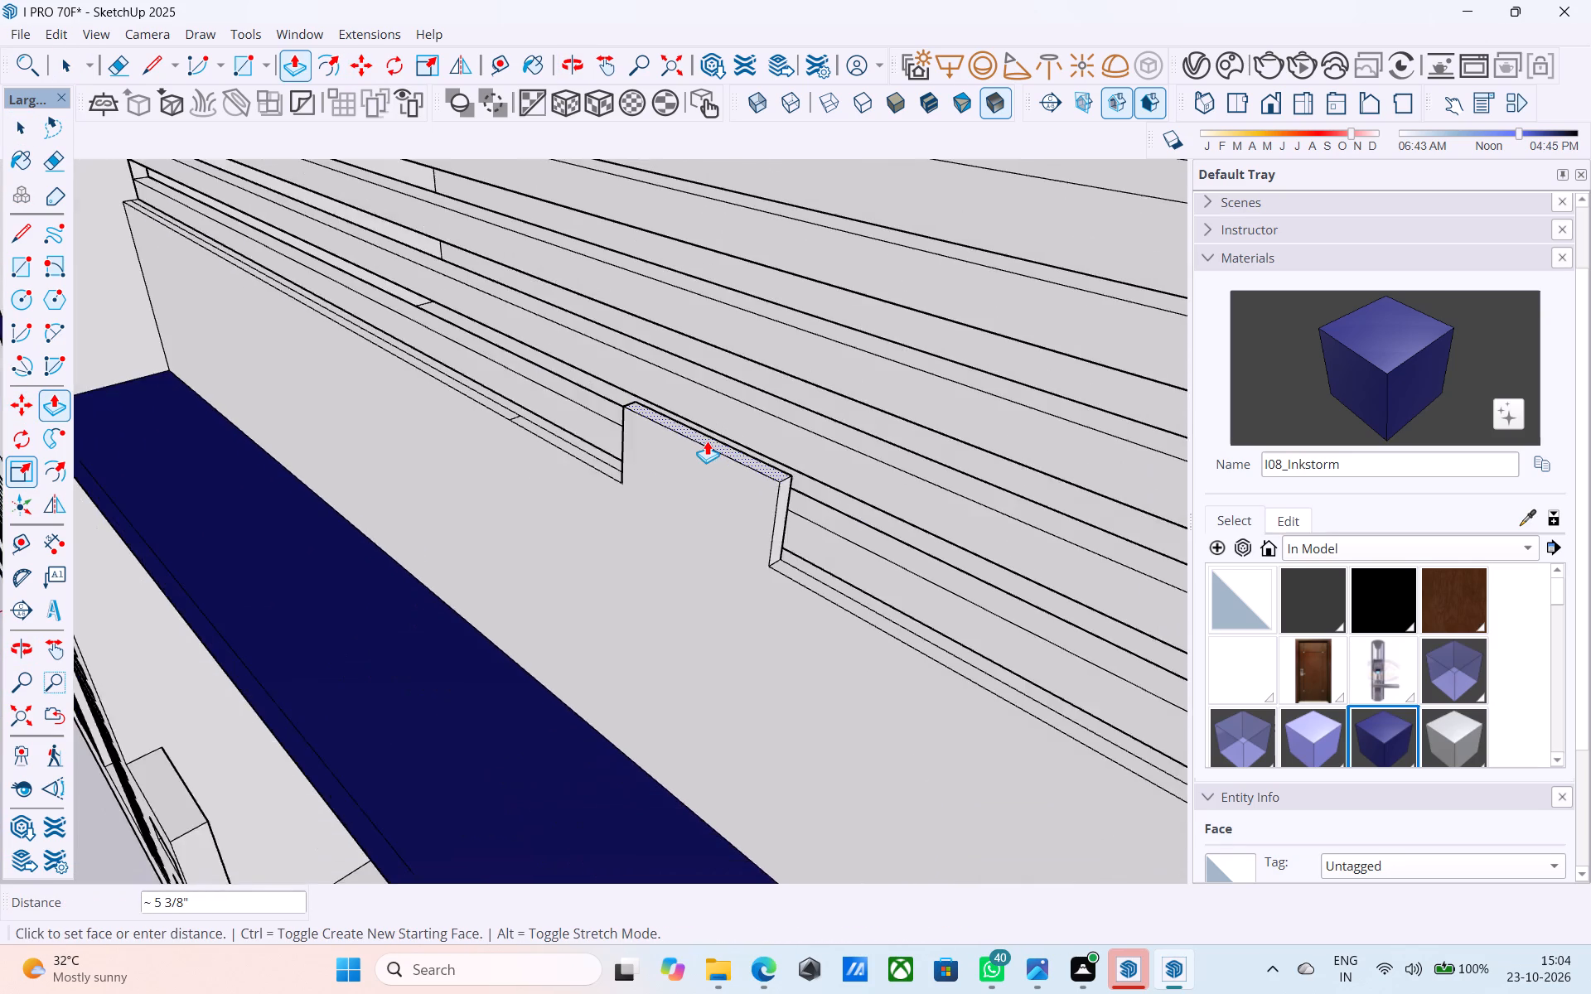
{"action": "scroll", "coordinate": [707, 441], "scroll_direction": "down", "scroll_amount": 6}
{"action": "middle_click_drag", "start_coordinate": [707, 441], "coordinate": [719, 710]}
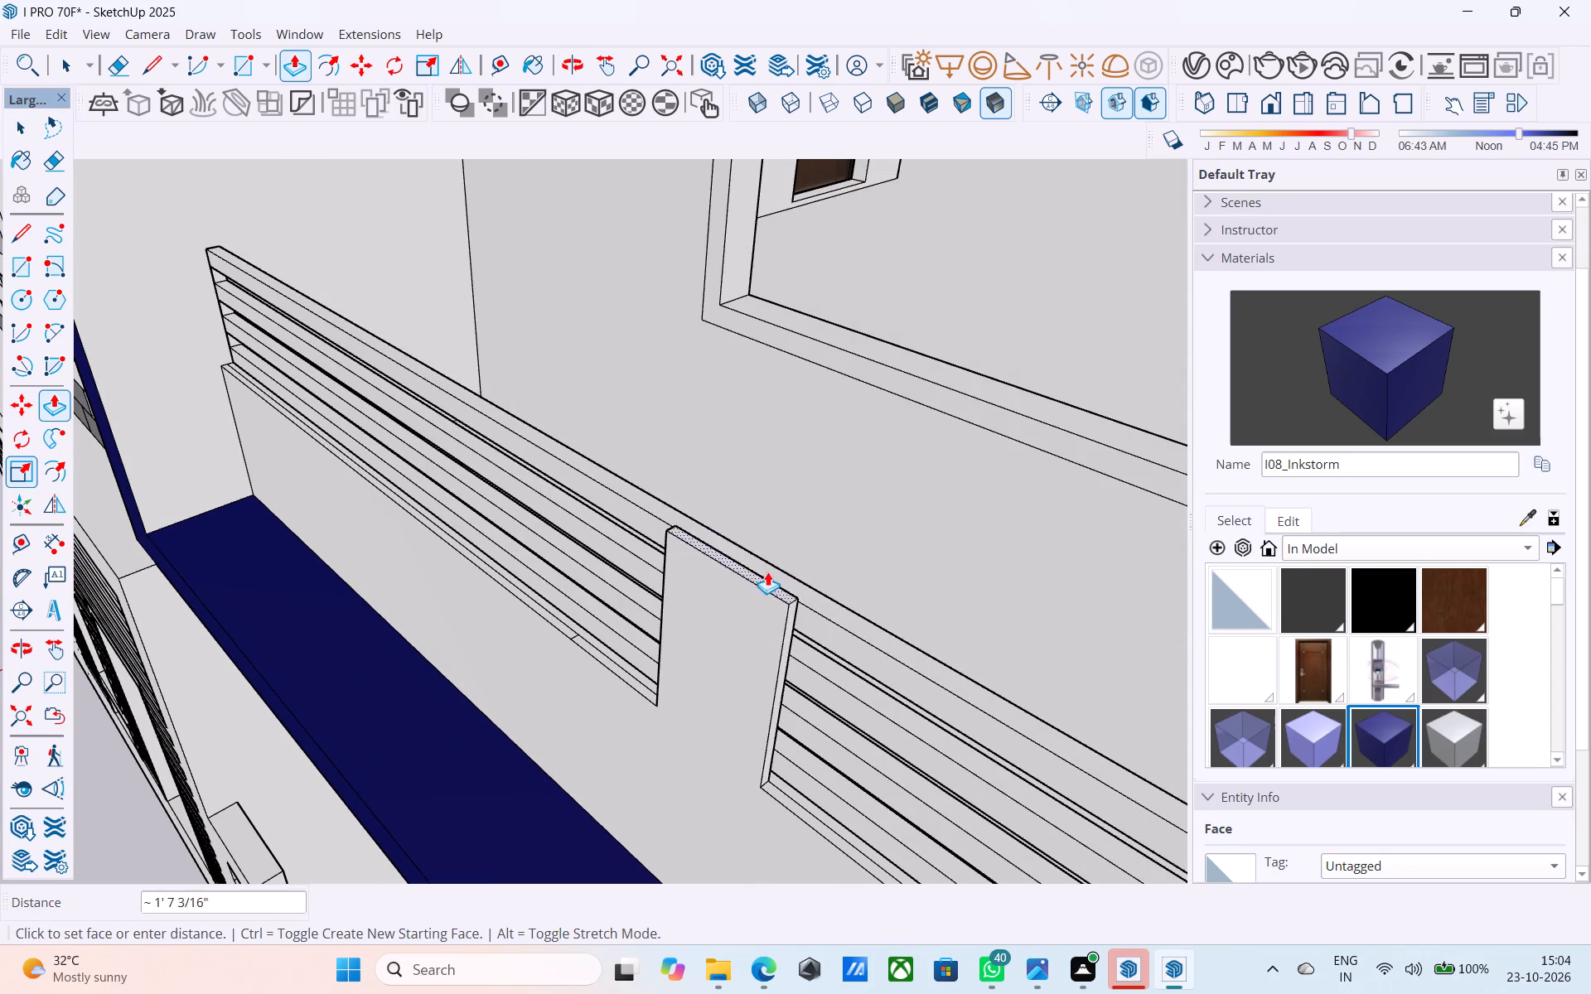
{"action": "scroll", "coordinate": [838, 633], "scroll_direction": "up", "scroll_amount": 6}
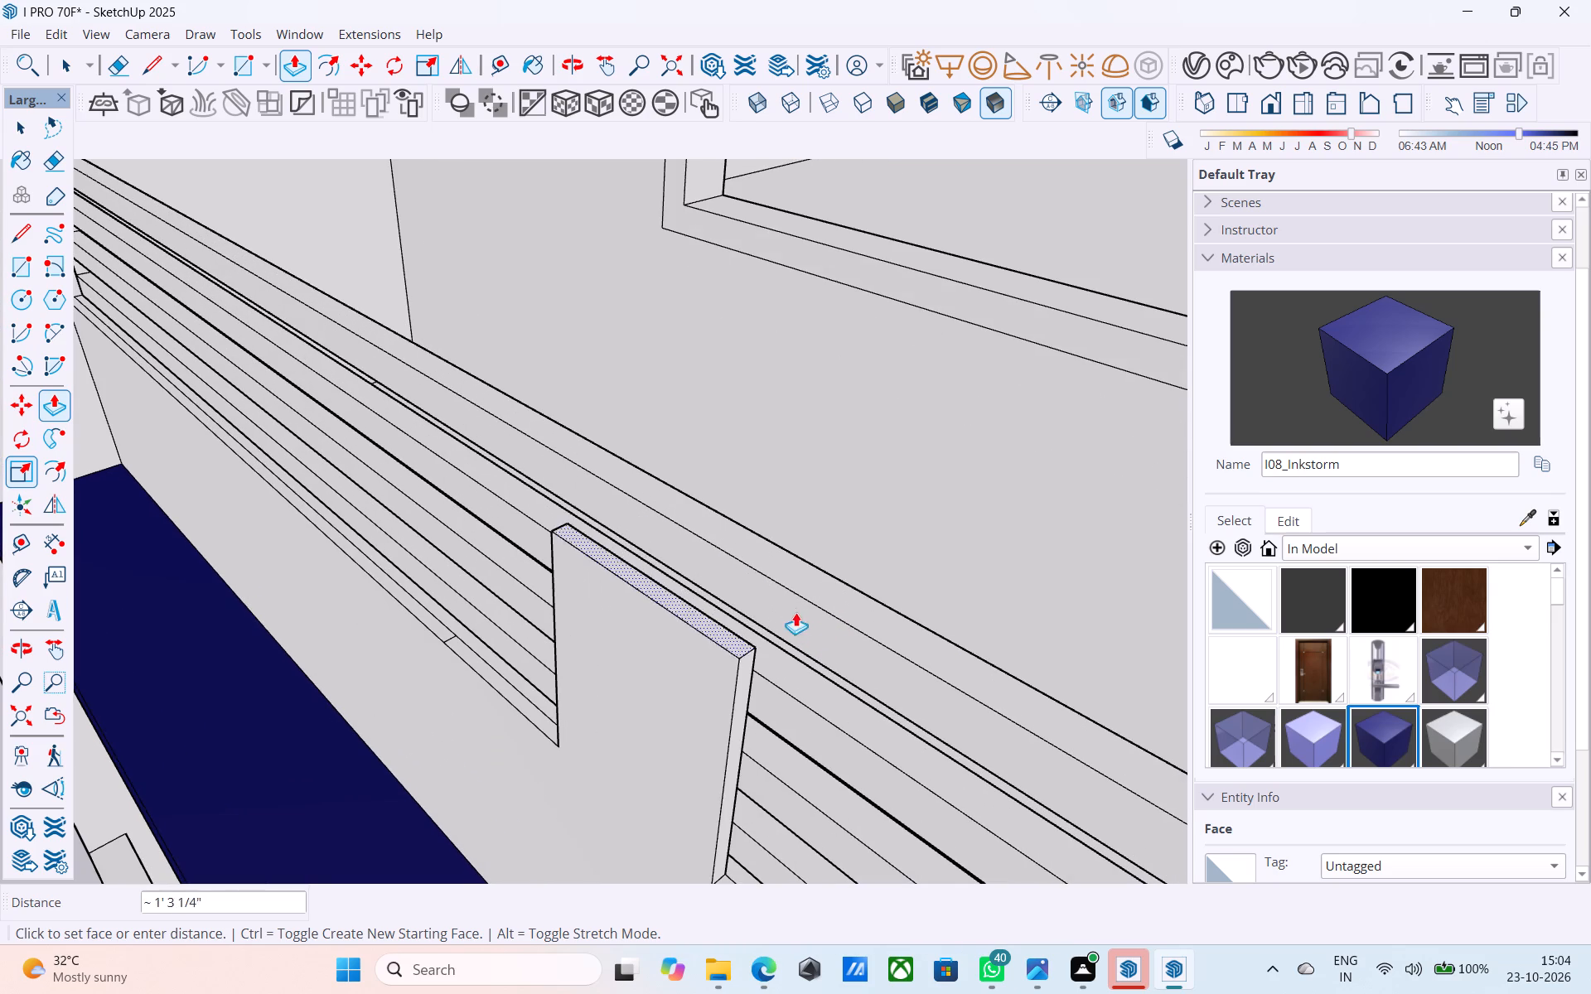
{"action": "left_click", "coordinate": [770, 567]}
Repeat the 1' 6" Push/Pull on the adjacent tower-side segment to complete the raised centre block.
{"action": "scroll", "coordinate": [754, 580], "scroll_direction": "up", "scroll_amount": 5}
{"action": "middle_click_drag", "start_coordinate": [751, 587], "coordinate": [619, 483]}
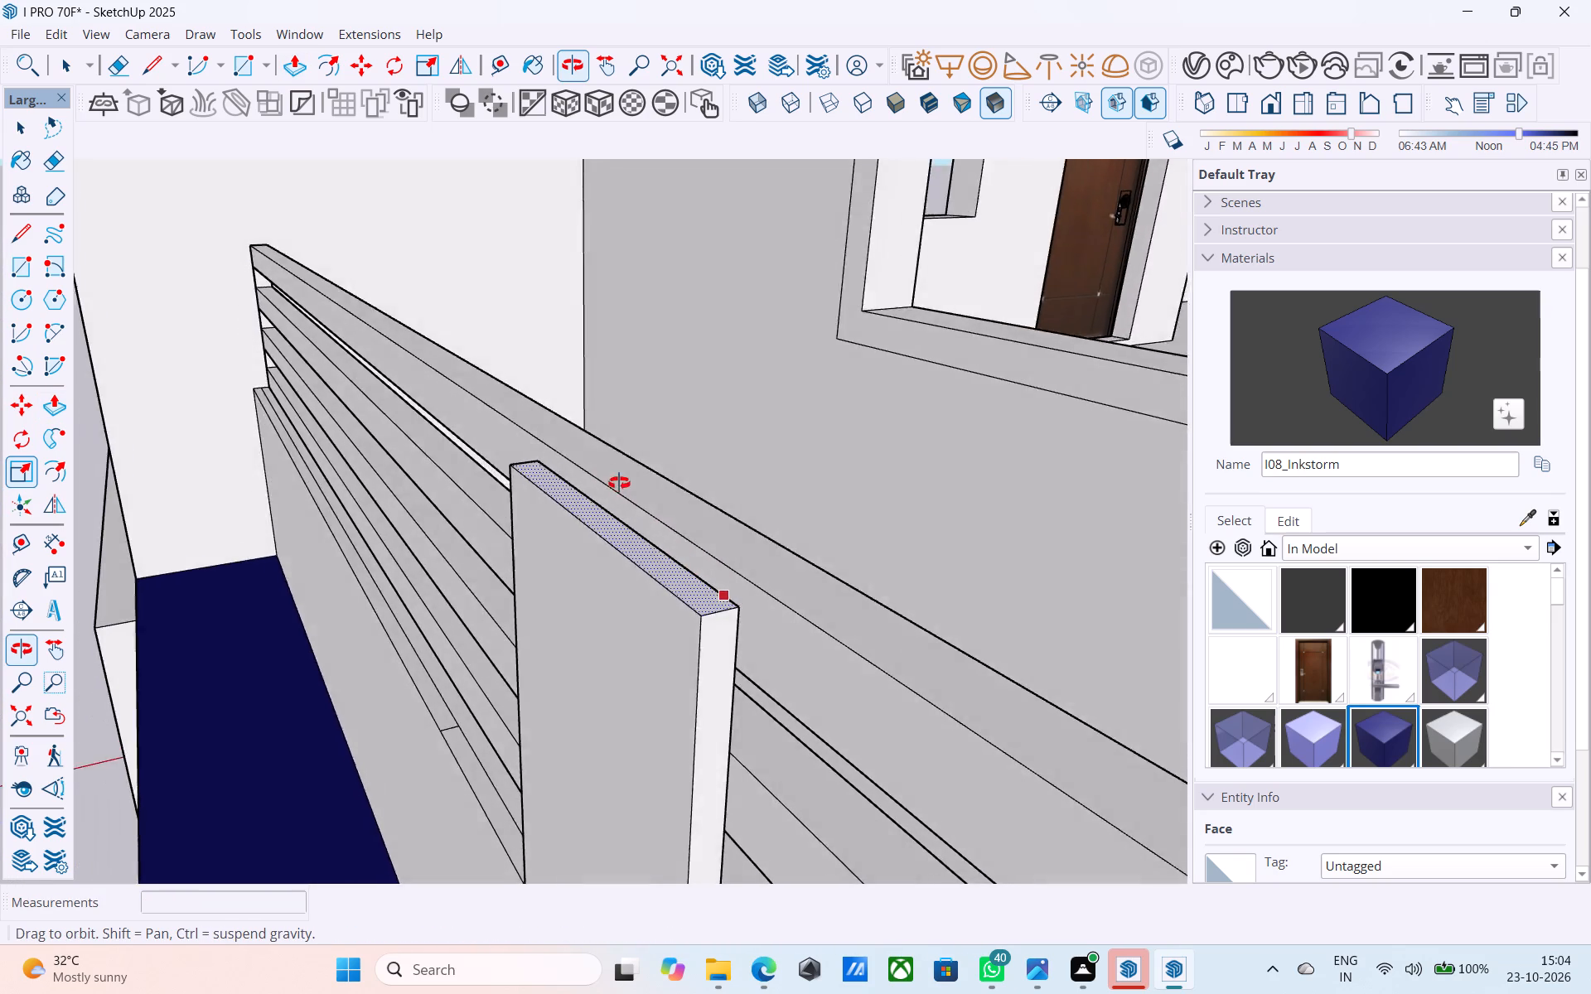
{"action": "middle_click_drag", "start_coordinate": [619, 483], "coordinate": [530, 426]}
{"action": "middle_click_drag", "start_coordinate": [675, 634], "coordinate": [830, 629]}
{"action": "scroll", "coordinate": [830, 629], "scroll_direction": "up", "scroll_amount": 1}
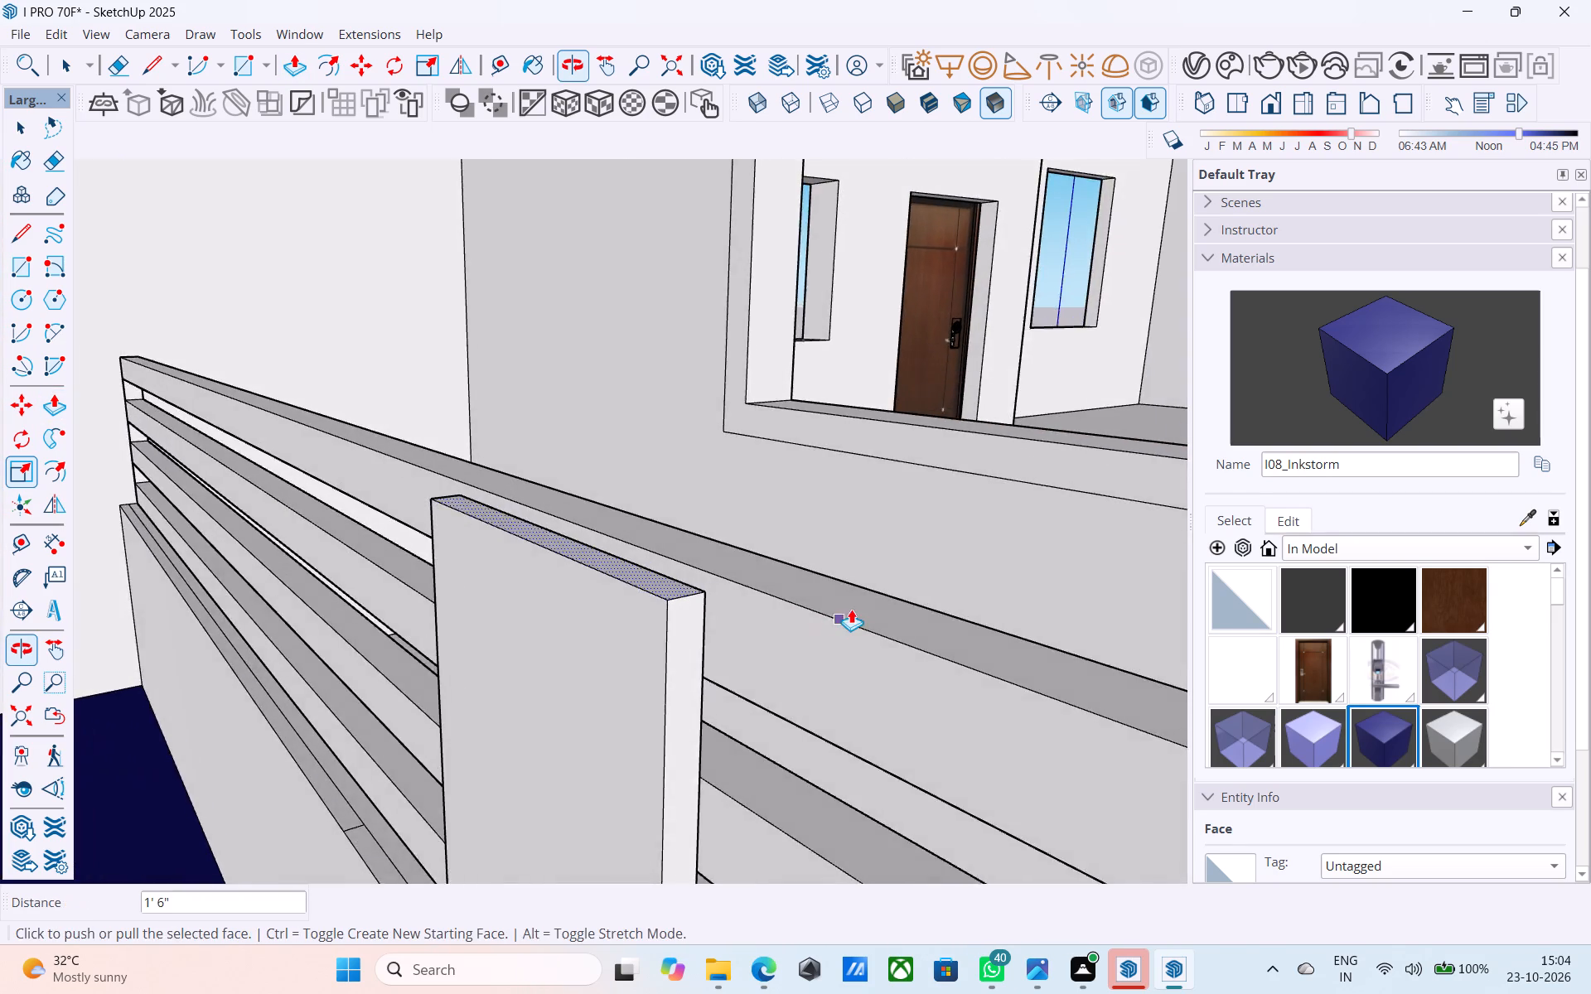
{"action": "scroll", "coordinate": [851, 609], "scroll_direction": "down", "scroll_amount": 7}
{"action": "middle_click_drag", "start_coordinate": [607, 651], "coordinate": [807, 652], "text": "shift"}
{"action": "scroll", "coordinate": [698, 697], "scroll_direction": "up", "scroll_amount": 3}
{"action": "key", "text": "space"}
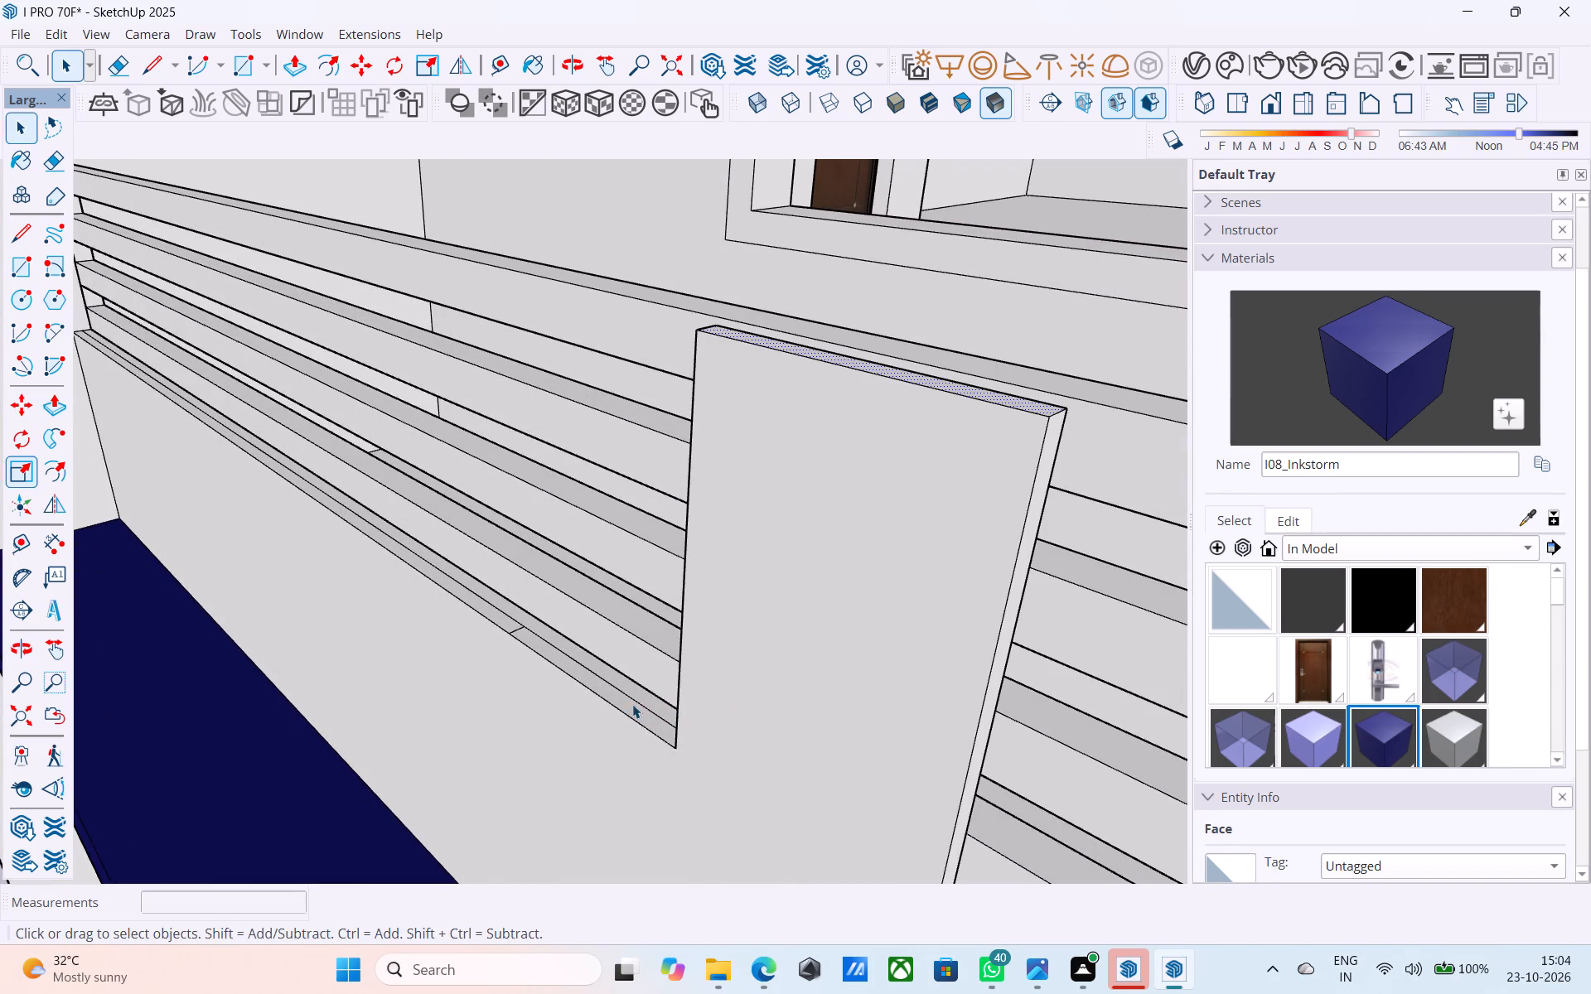
{"action": "left_click", "coordinate": [628, 710]}
{"action": "key", "text": "p"}
{"action": "double_click", "coordinate": [628, 710]}
{"action": "scroll", "coordinate": [626, 704], "scroll_direction": "down", "scroll_amount": 12}
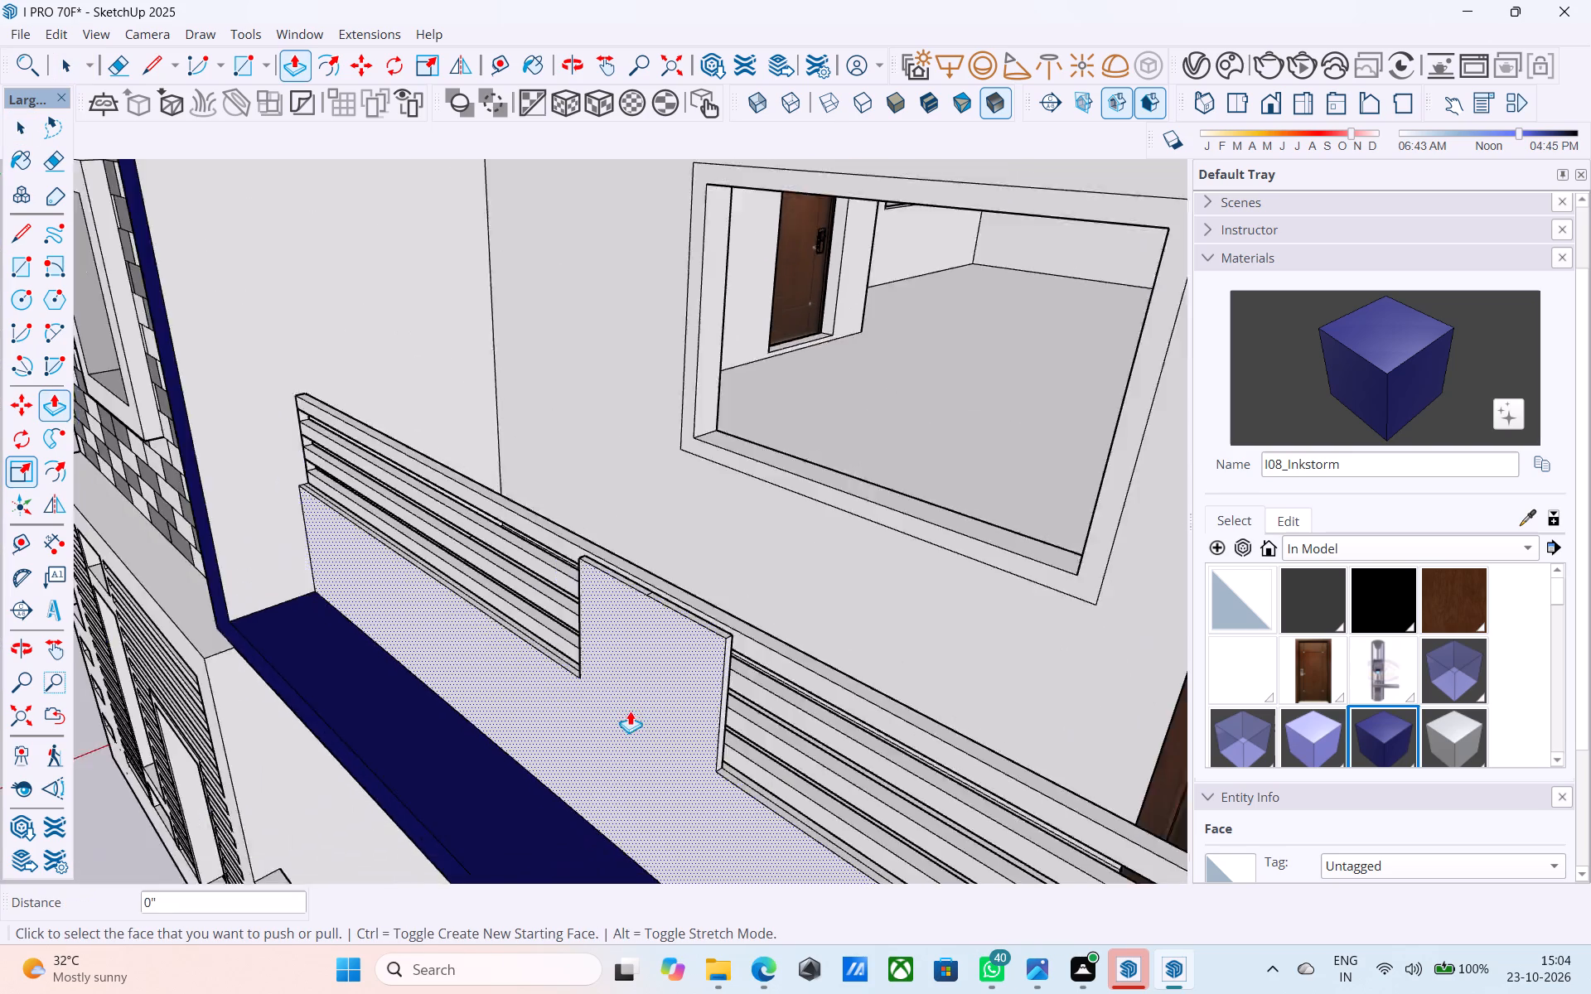
Examine the lower balcony's raised centre block against the whole house front, from the front and from above.
{"action": "scroll", "coordinate": [630, 711], "scroll_direction": "down", "scroll_amount": 6}
{"action": "middle_click_drag", "start_coordinate": [657, 772], "coordinate": [897, 567]}
{"action": "scroll", "coordinate": [894, 538], "scroll_direction": "down", "scroll_amount": 12}
{"action": "middle_click_drag", "start_coordinate": [863, 589], "coordinate": [955, 596]}
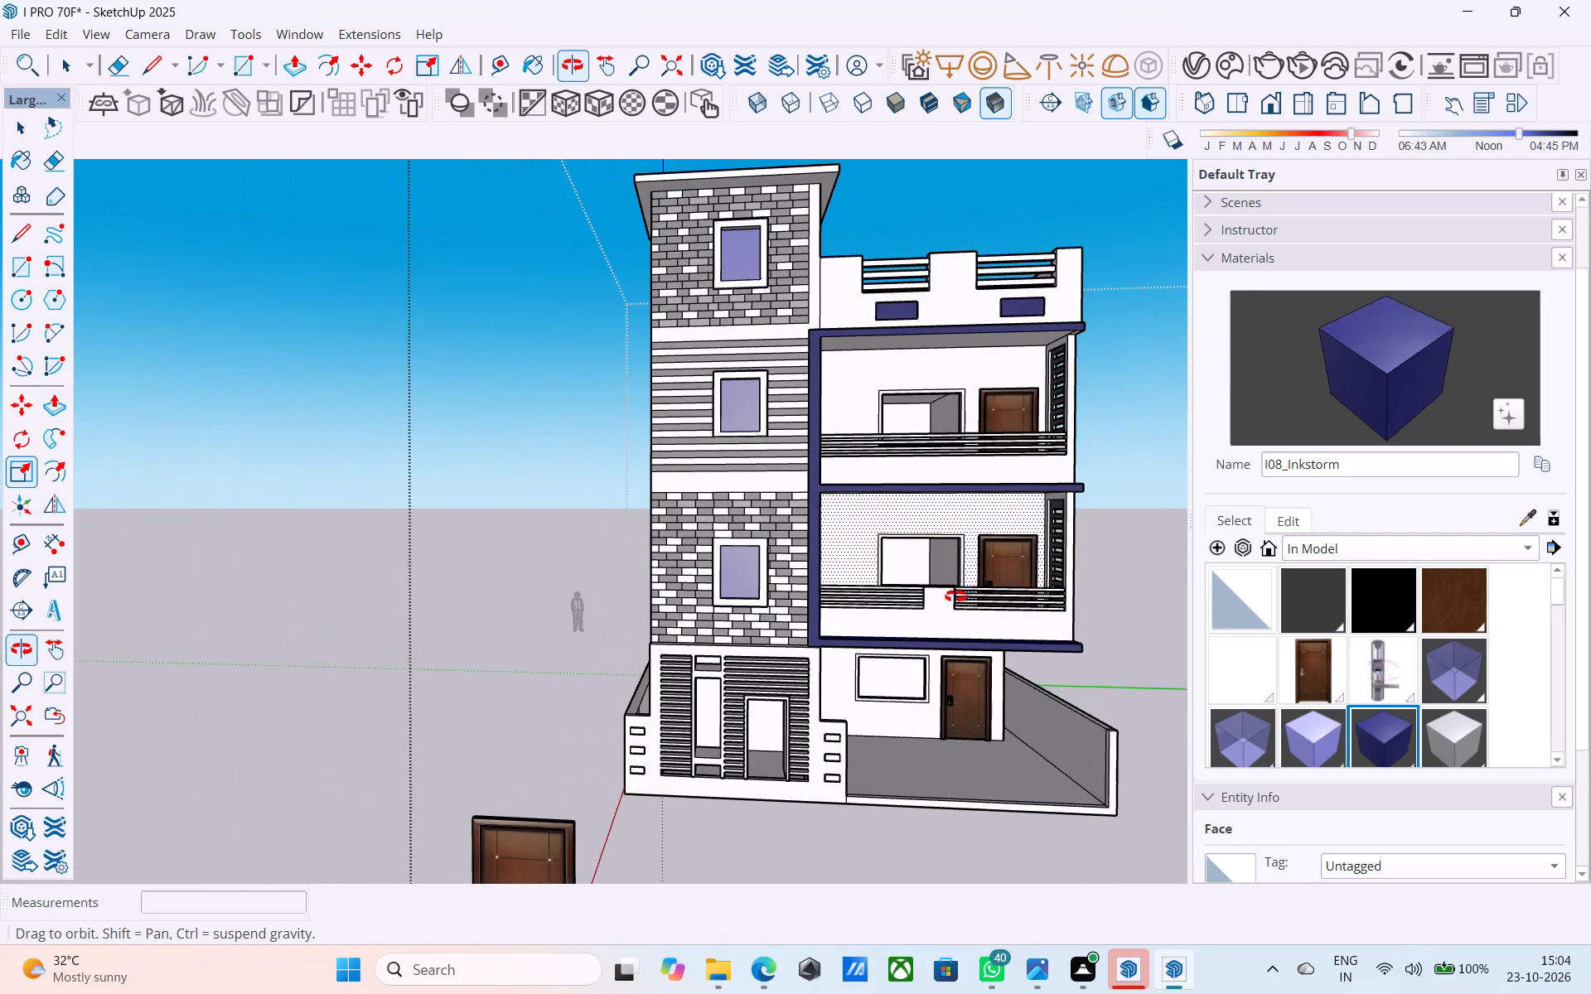
{"action": "middle_click_drag", "start_coordinate": [955, 596], "coordinate": [876, 616]}
{"action": "scroll", "coordinate": [860, 509], "scroll_direction": "down", "scroll_amount": 5}
{"action": "middle_click_drag", "start_coordinate": [843, 531], "coordinate": [744, 678]}
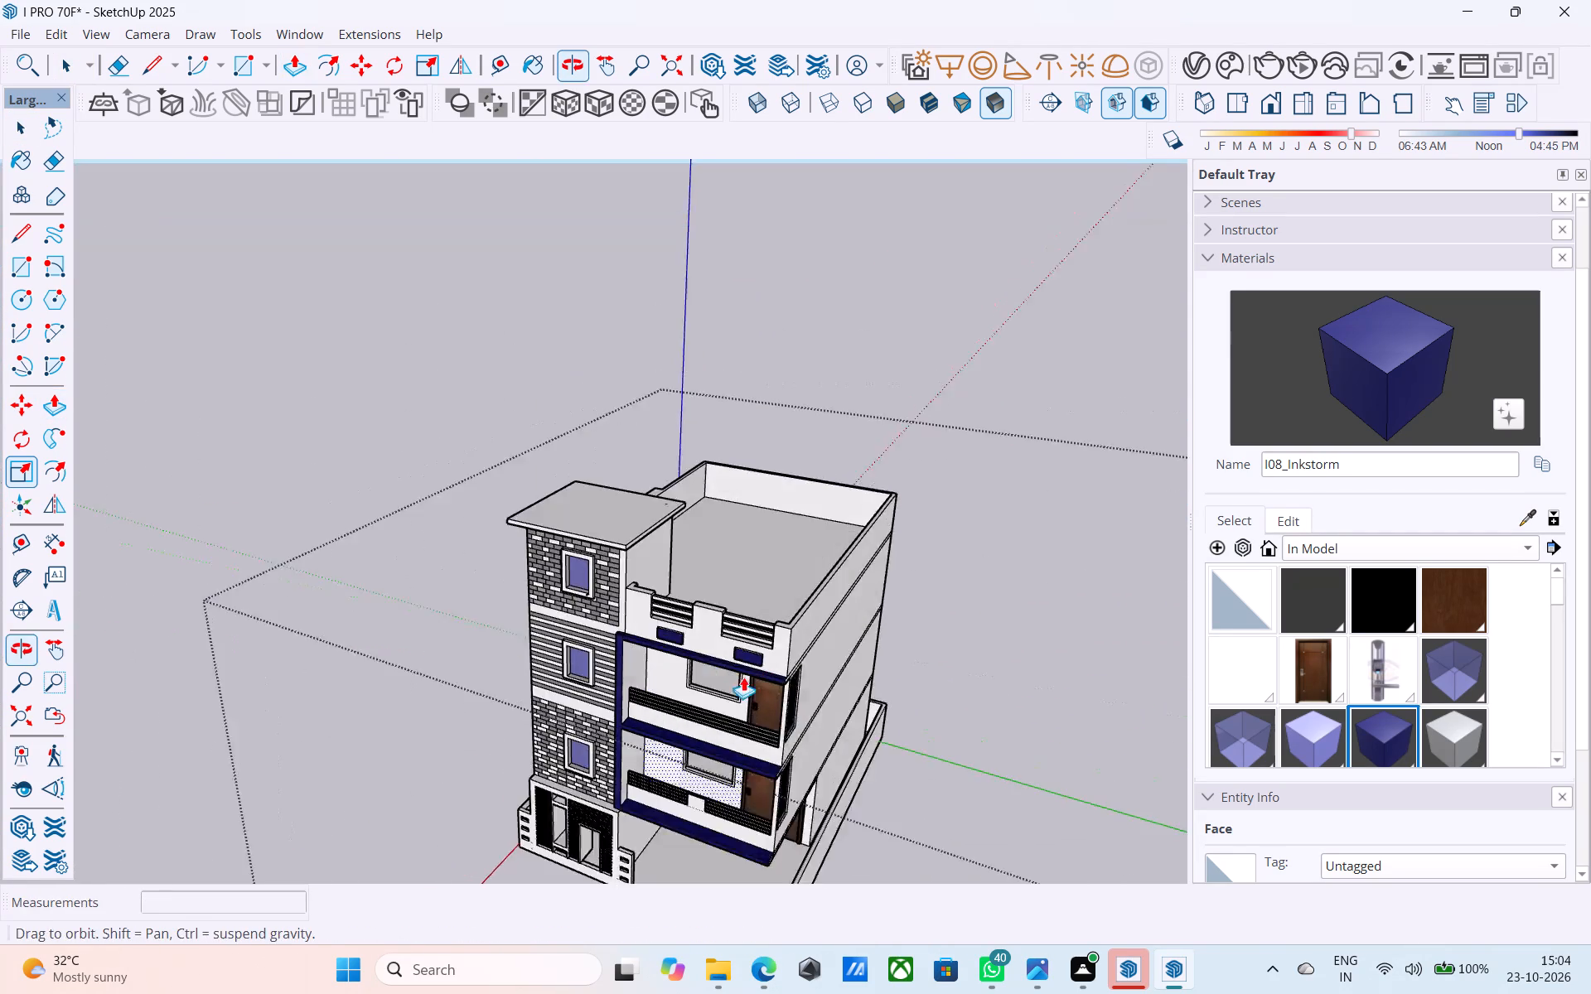
{"action": "scroll", "coordinate": [732, 683], "scroll_direction": "up", "scroll_amount": 9}
{"action": "scroll", "coordinate": [712, 745], "scroll_direction": "down", "scroll_amount": 1}
{"action": "middle_click_drag", "start_coordinate": [712, 745], "coordinate": [792, 679]}
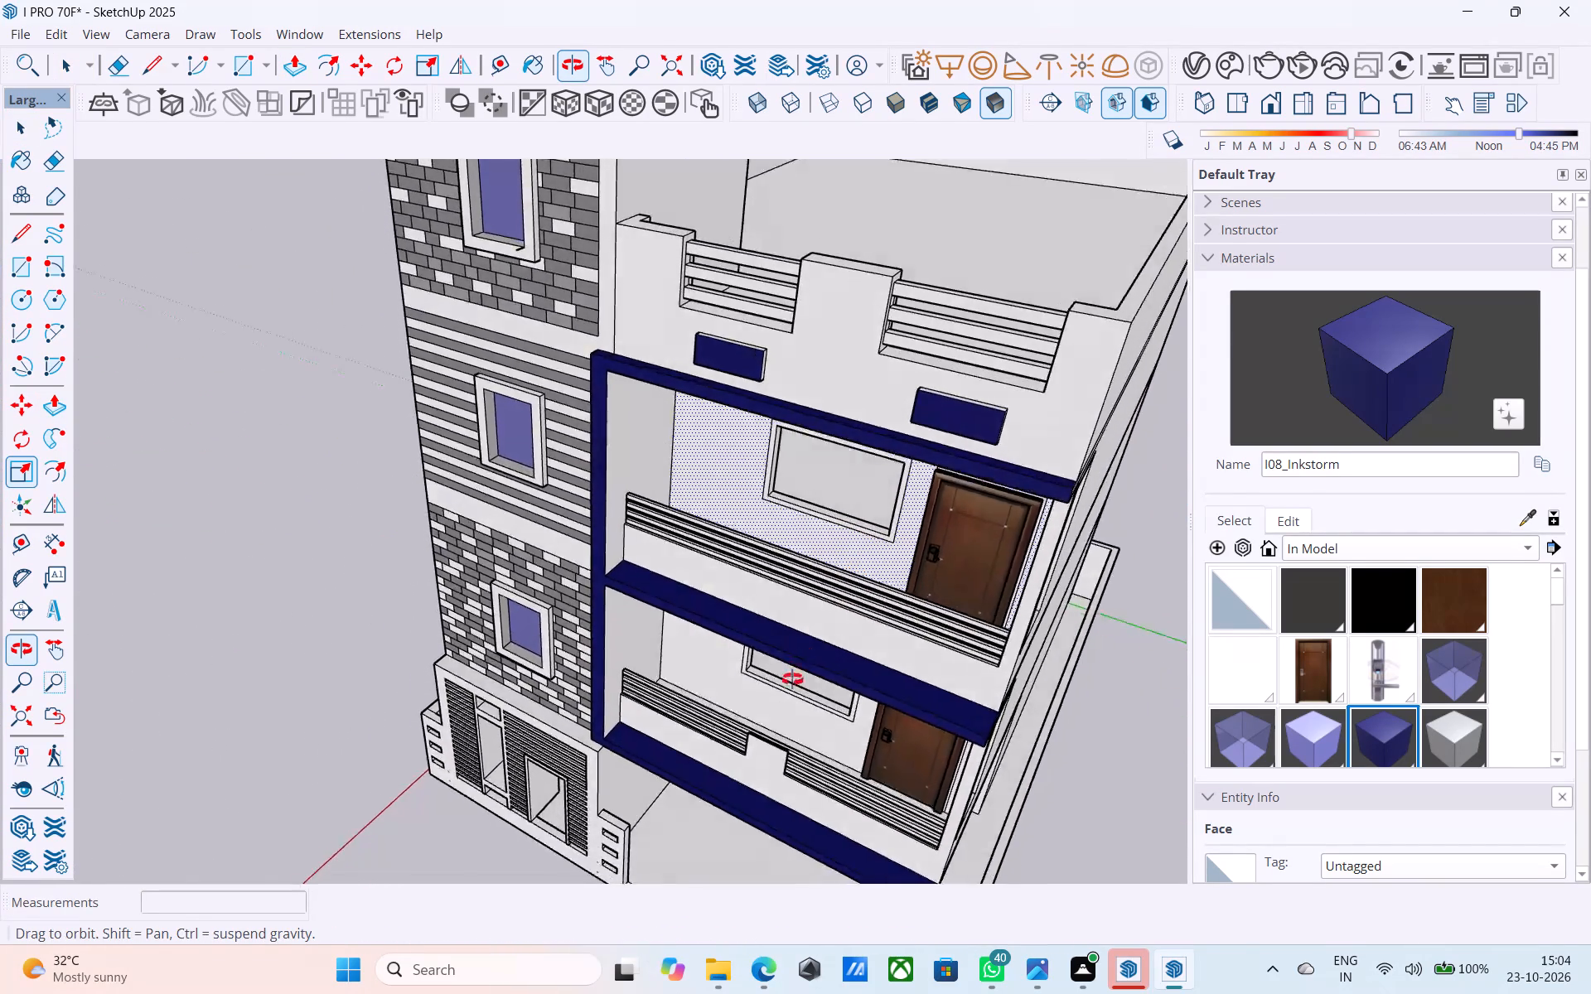
{"action": "middle_click_drag", "start_coordinate": [792, 679], "coordinate": [759, 790]}
Draw a 2' vertical line on the upper balcony parapet's front face, from its bottom edge's midpoint to its top edge.
{"action": "scroll", "coordinate": [837, 626], "scroll_direction": "up", "scroll_amount": 15}
{"action": "middle_click_drag", "start_coordinate": [781, 586], "coordinate": [778, 577]}
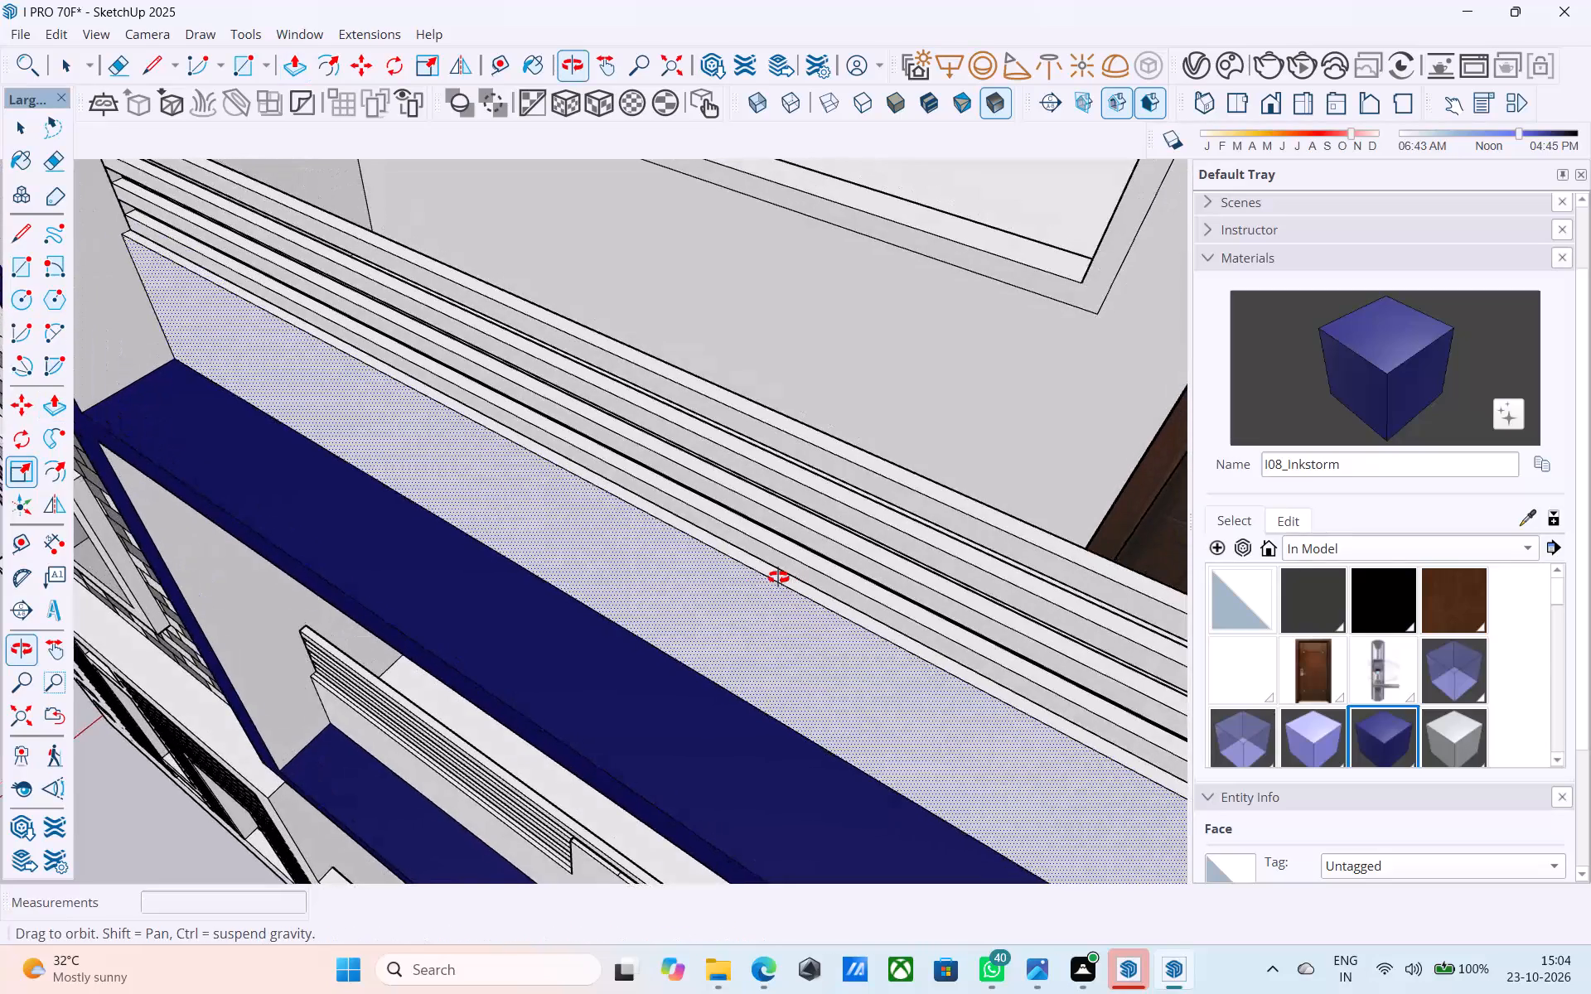
{"action": "middle_click_drag", "start_coordinate": [778, 577], "coordinate": [778, 575]}
{"action": "key", "text": "l"}
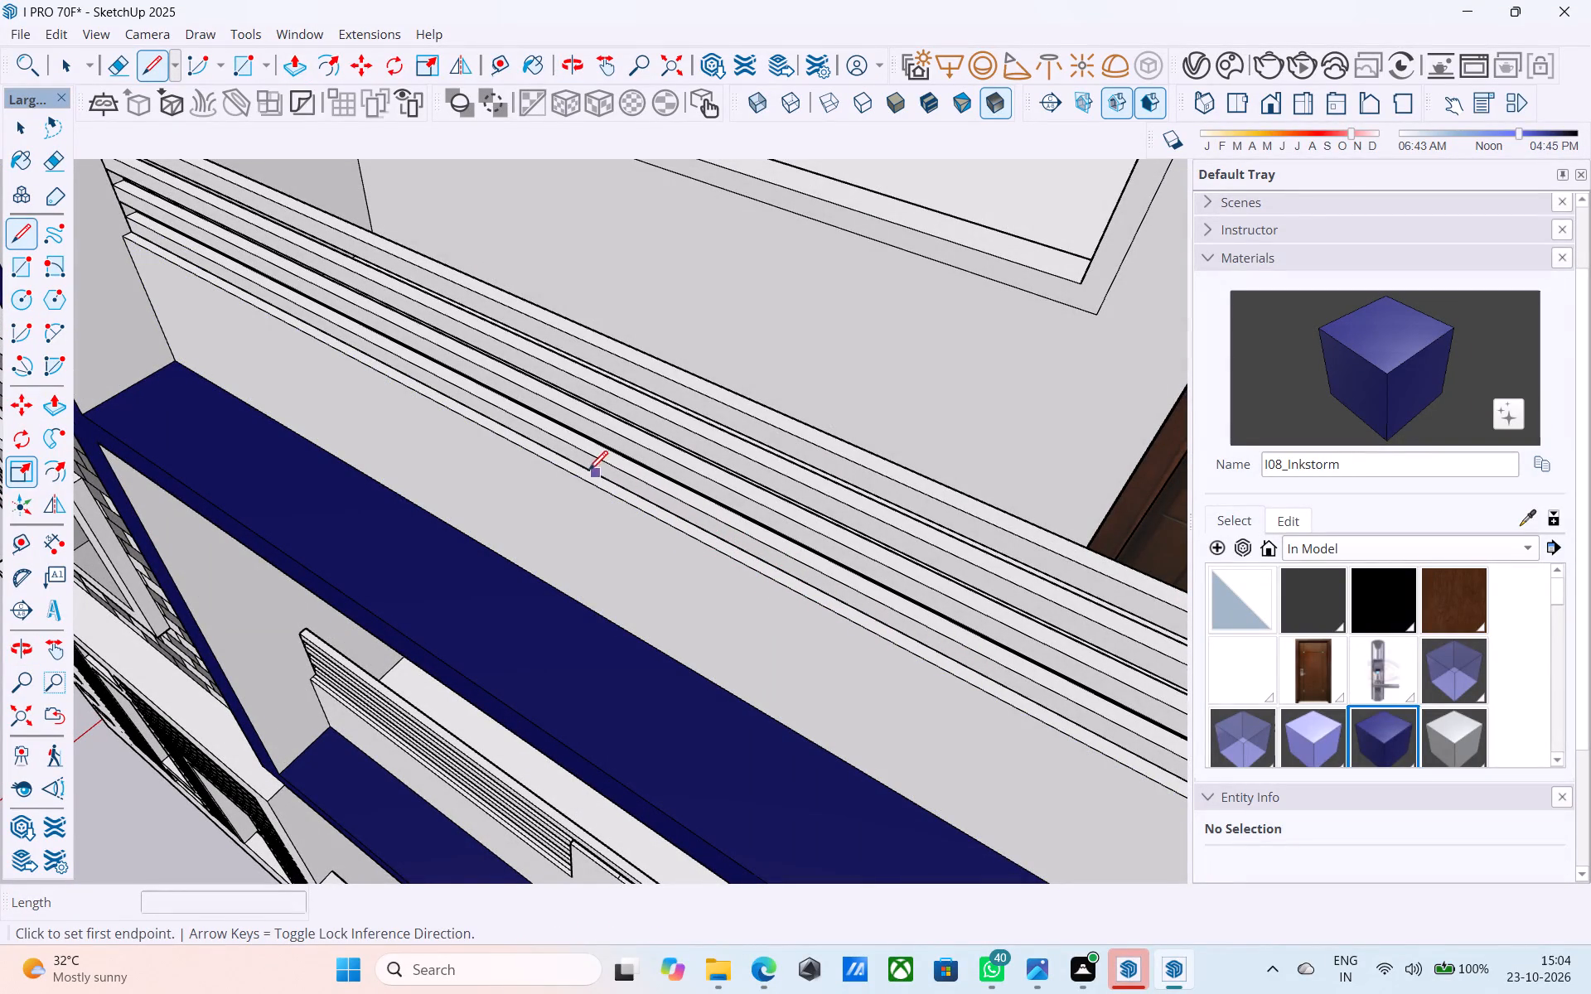
{"action": "scroll", "coordinate": [675, 526], "scroll_direction": "down", "scroll_amount": 9}
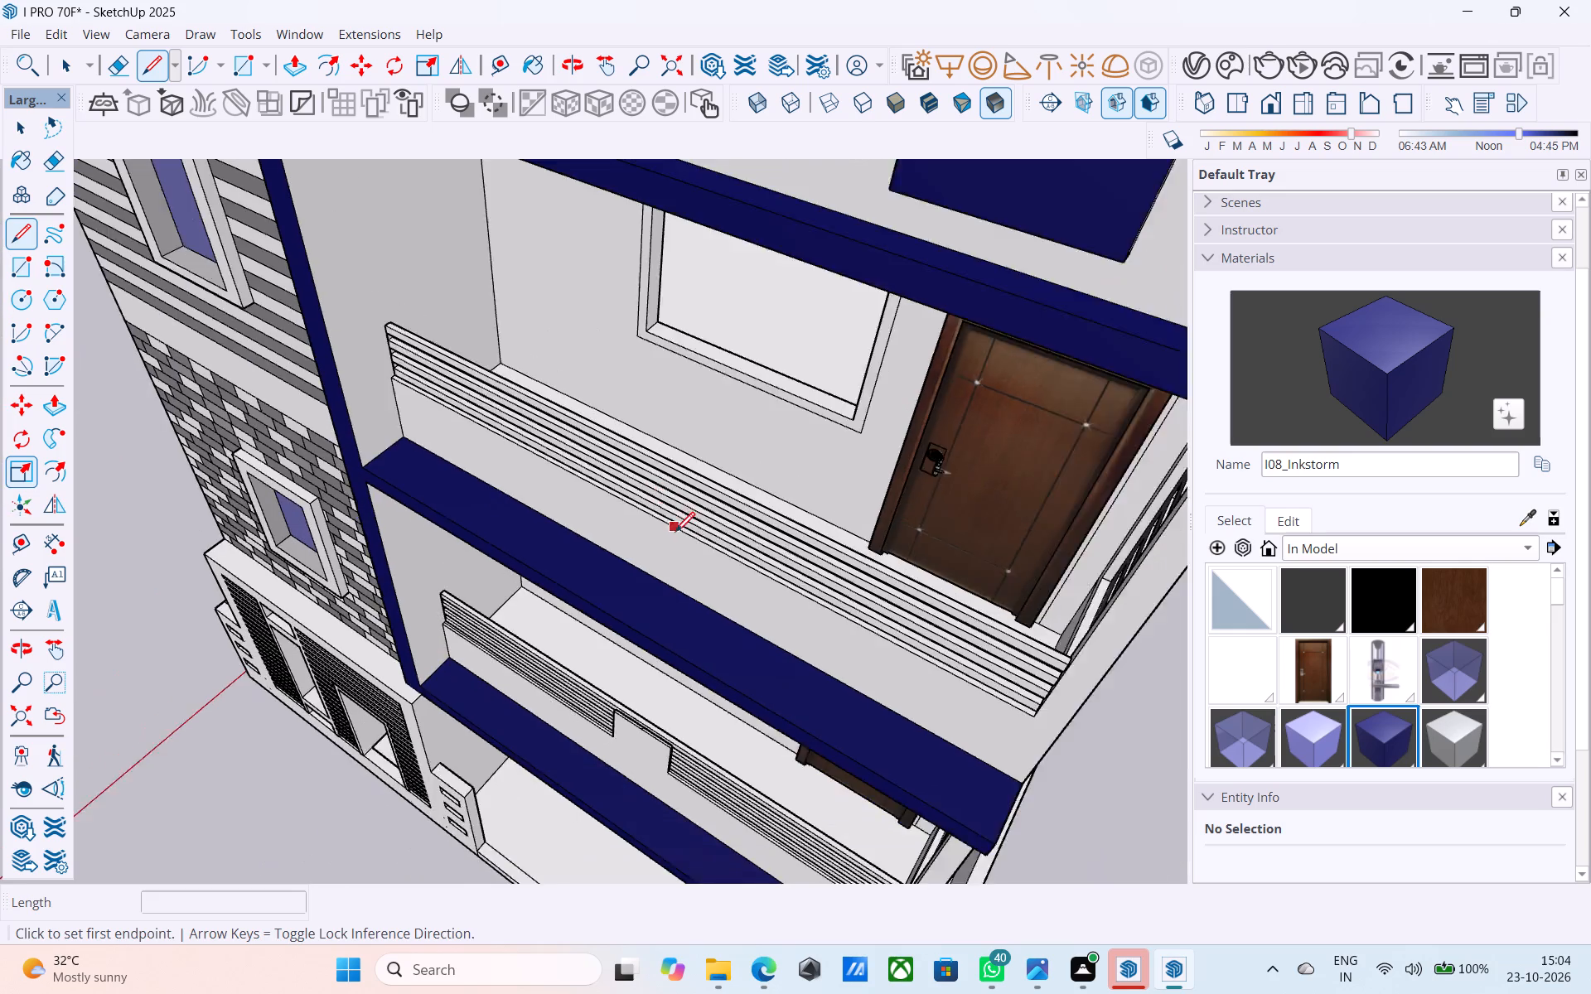
{"action": "scroll", "coordinate": [675, 533], "scroll_direction": "down", "scroll_amount": 2}
{"action": "middle_click_drag", "start_coordinate": [689, 668], "coordinate": [531, 552]}
{"action": "scroll", "coordinate": [632, 653], "scroll_direction": "up", "scroll_amount": 7}
{"action": "scroll", "coordinate": [685, 602], "scroll_direction": "down", "scroll_amount": 7}
{"action": "middle_click_drag", "start_coordinate": [723, 580], "coordinate": [695, 612], "text": "shift"}
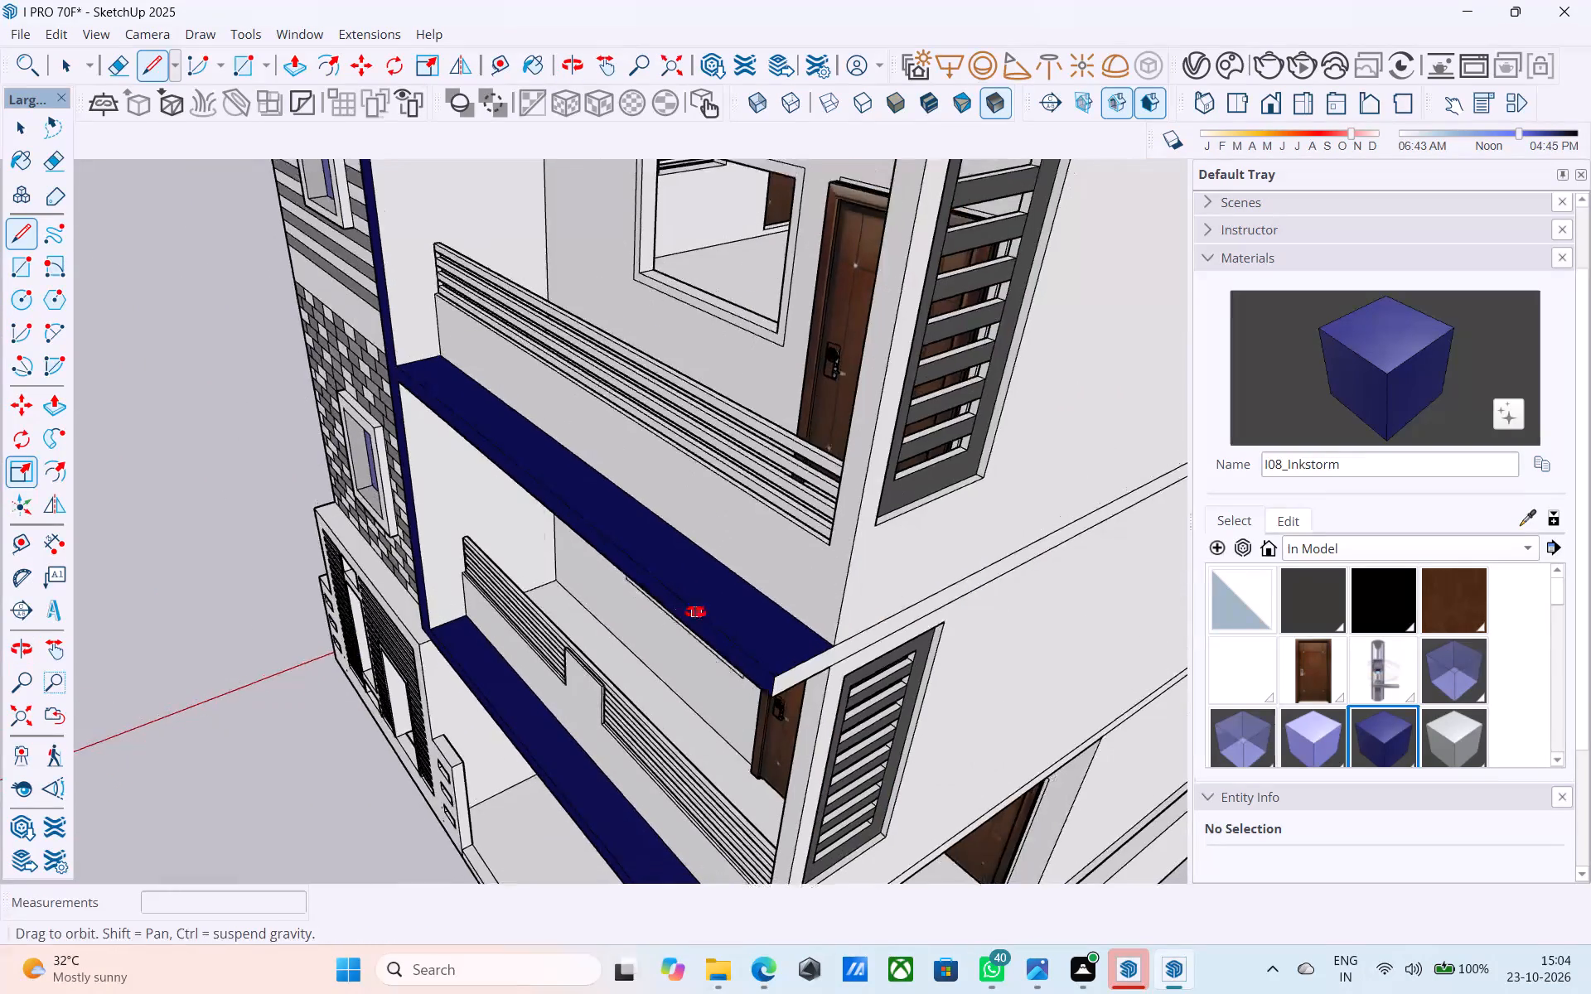
{"action": "middle_click_drag", "start_coordinate": [695, 612], "coordinate": [1183, 660], "text": "shift"}
{"action": "scroll", "coordinate": [868, 562], "scroll_direction": "up", "scroll_amount": 2}
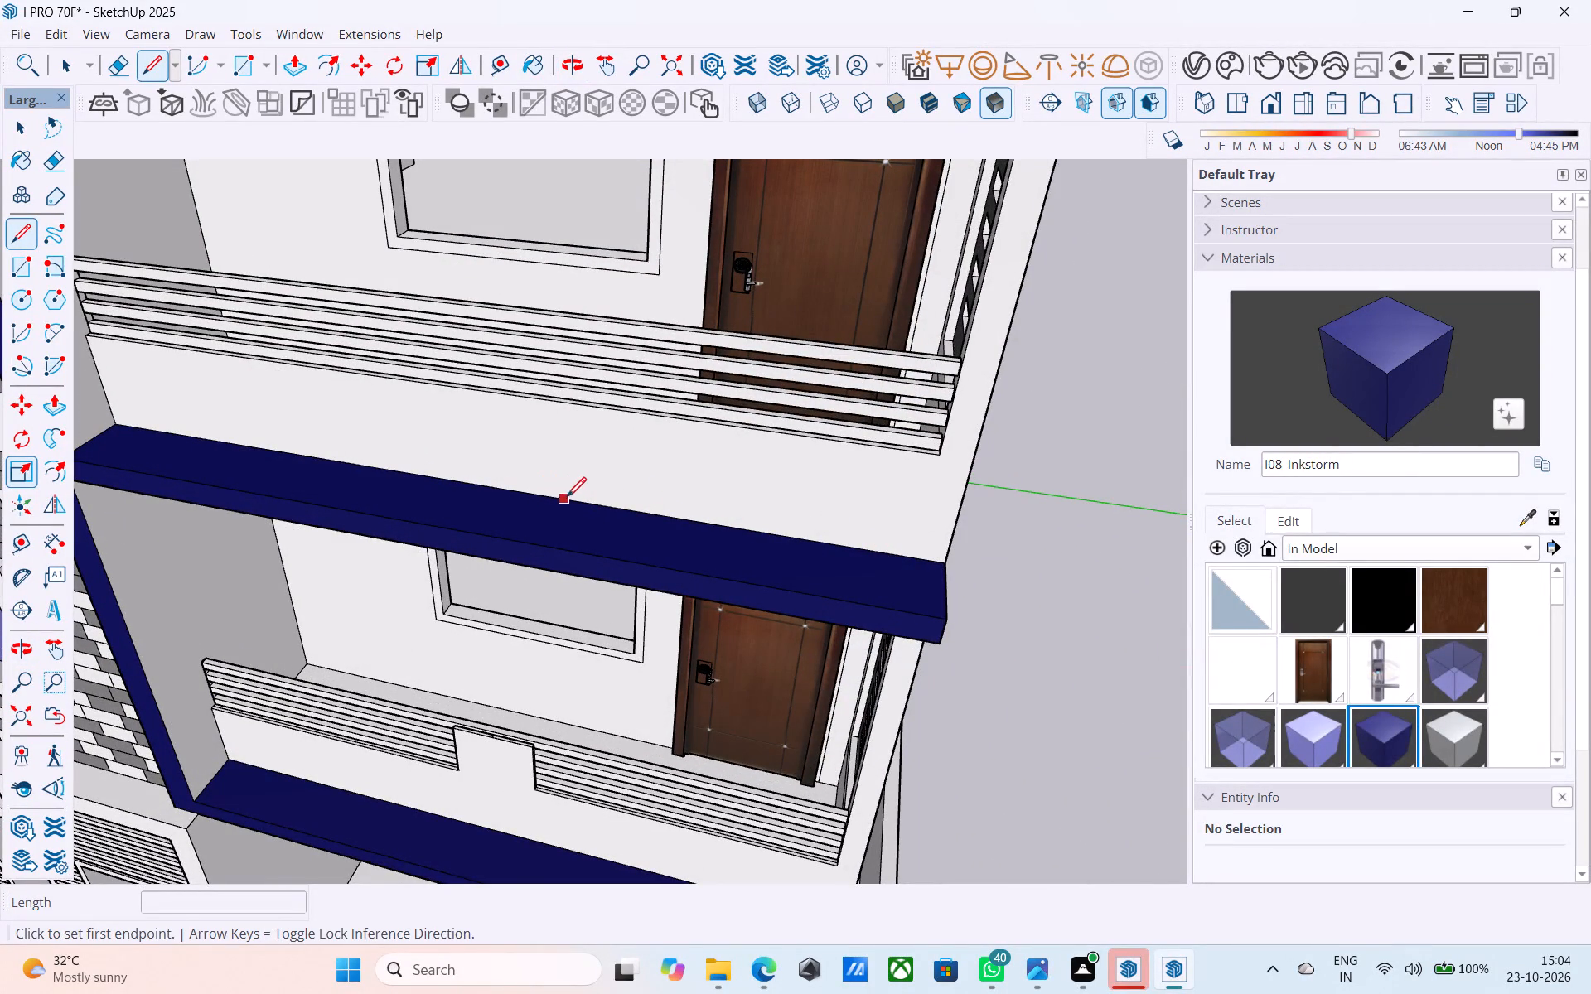
{"action": "middle_click_drag", "start_coordinate": [763, 531], "coordinate": [1019, 573], "text": "shift"}
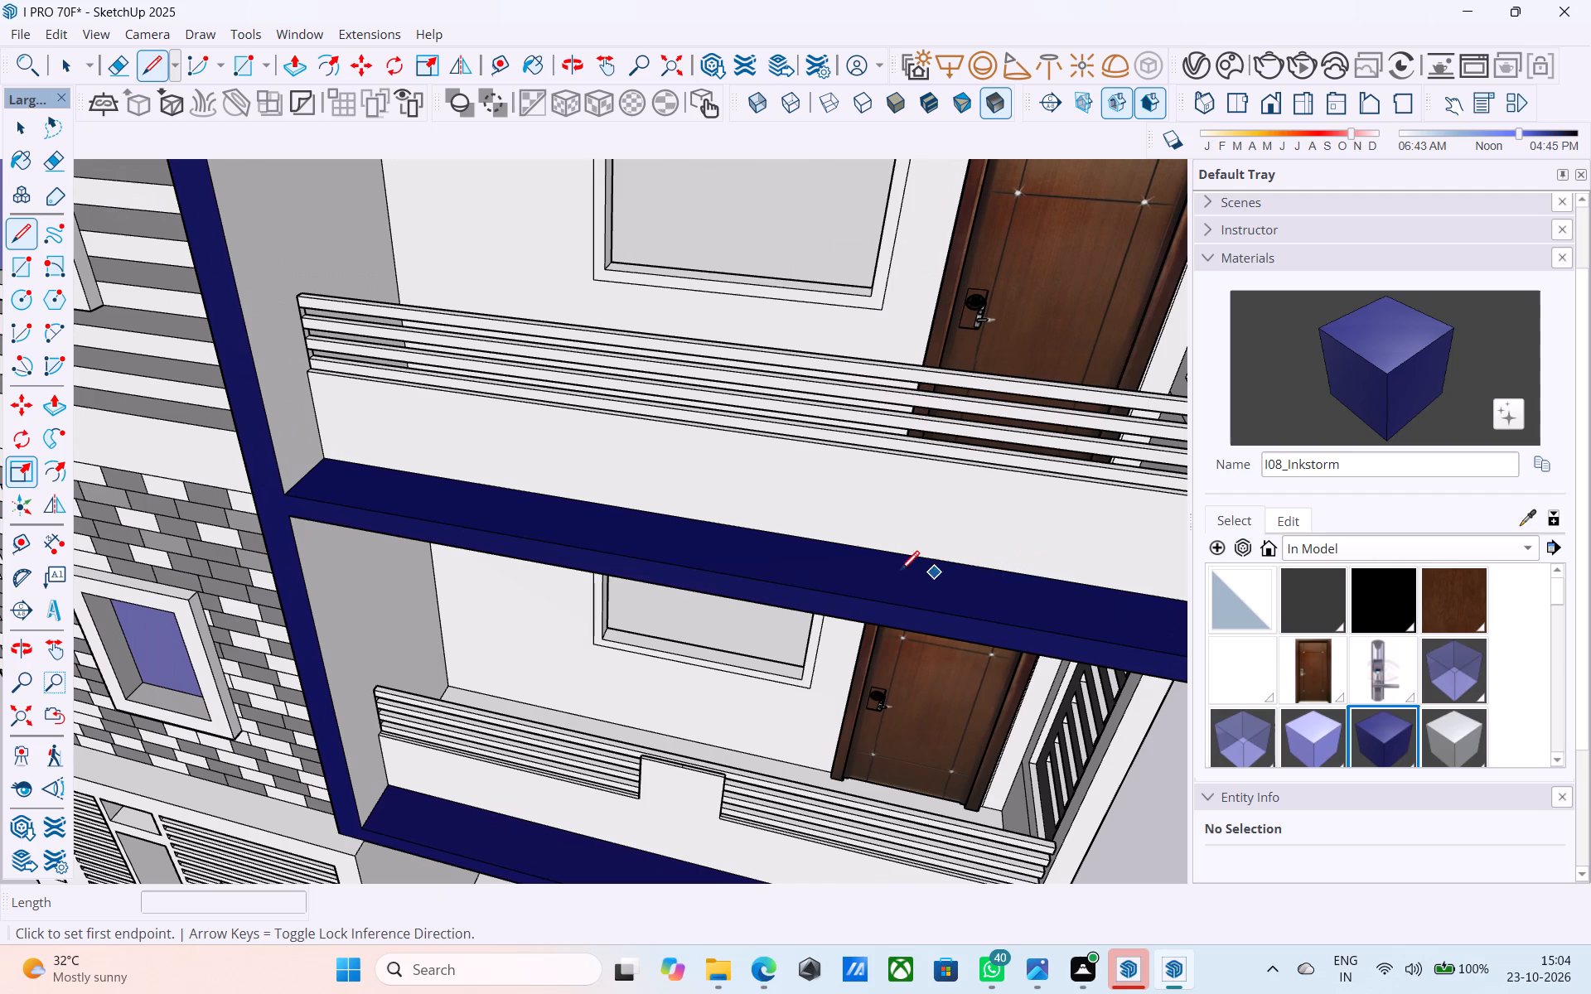
{"action": "left_click", "coordinate": [714, 519]}
{"action": "scroll", "coordinate": [721, 429], "scroll_direction": "up", "scroll_amount": 12}
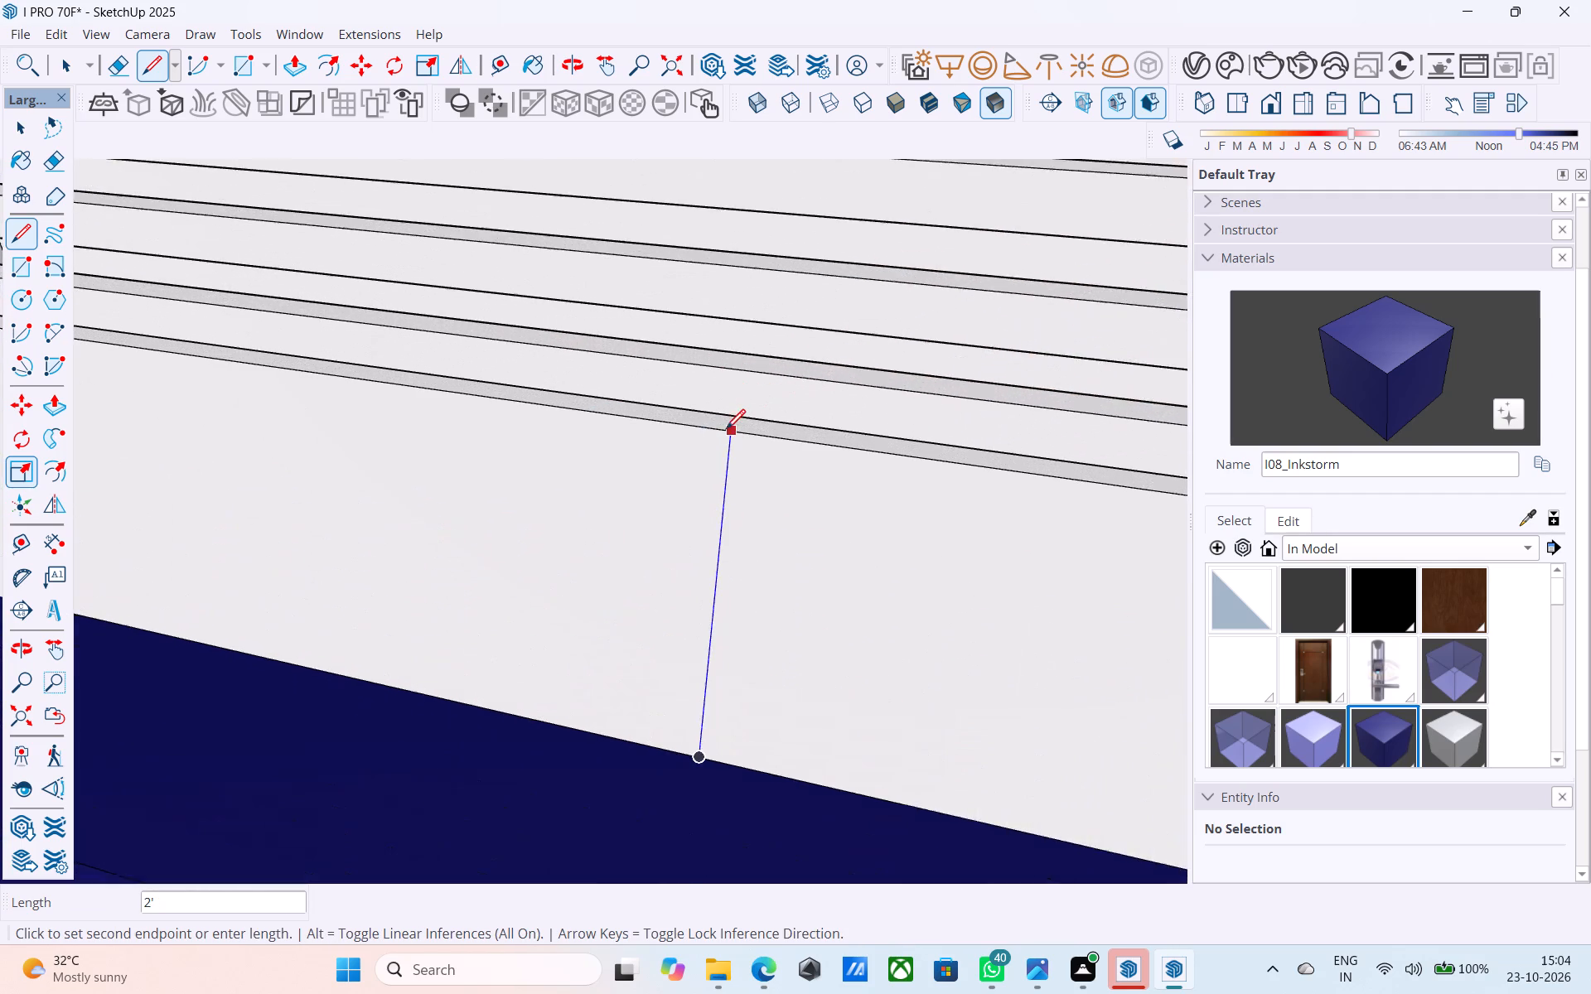
{"action": "scroll", "coordinate": [726, 431], "scroll_direction": "up", "scroll_amount": 6}
{"action": "left_click", "coordinate": [728, 435]}
Draw a short line across the upper parapet's top, from the vertical line's upper end to the parallel edge behind.
{"action": "left_click", "coordinate": [735, 432]}
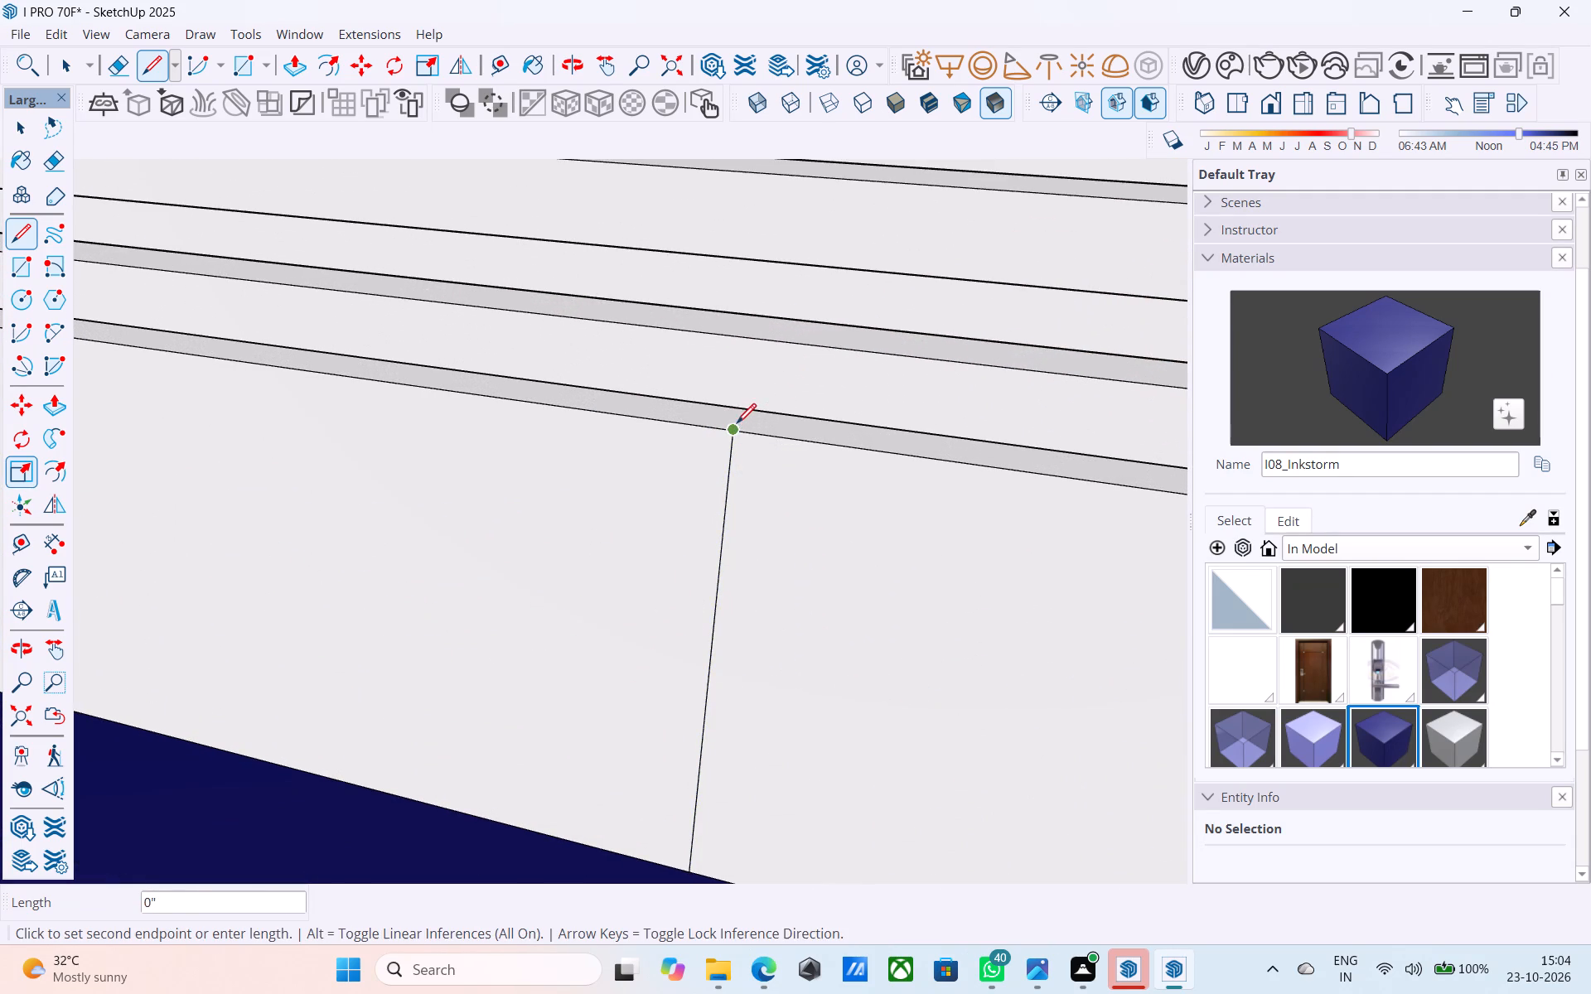
{"action": "left_click", "coordinate": [747, 412]}
{"action": "scroll", "coordinate": [736, 417], "scroll_direction": "up", "scroll_amount": 4, "text": "shift"}
{"action": "key", "text": "space"}
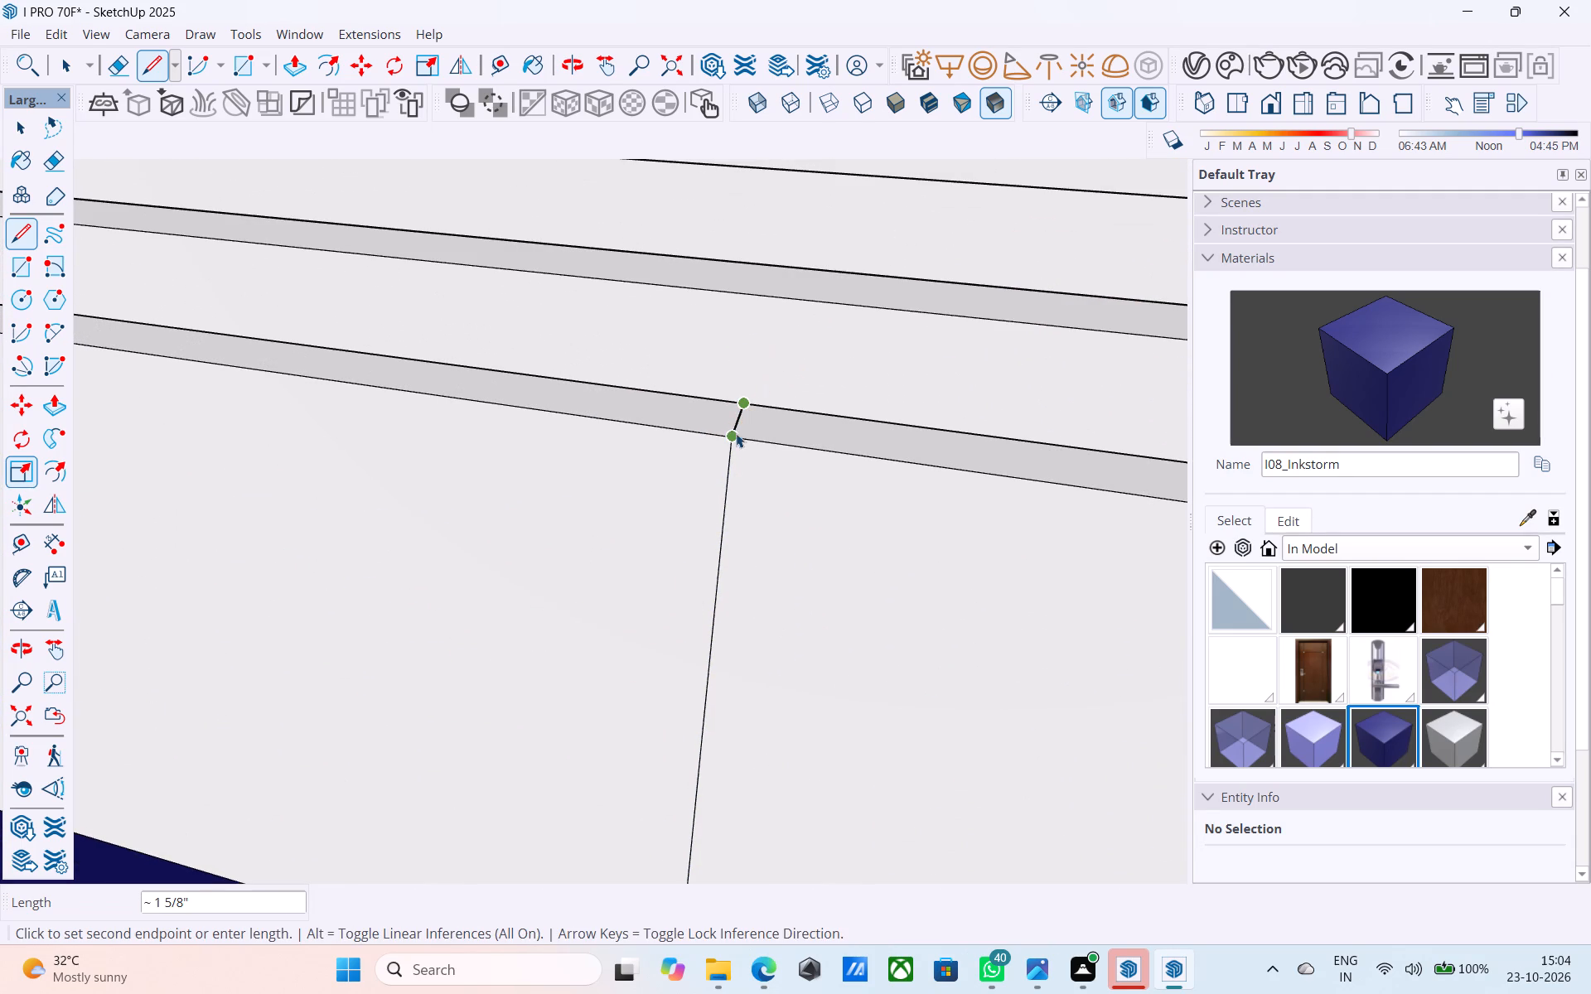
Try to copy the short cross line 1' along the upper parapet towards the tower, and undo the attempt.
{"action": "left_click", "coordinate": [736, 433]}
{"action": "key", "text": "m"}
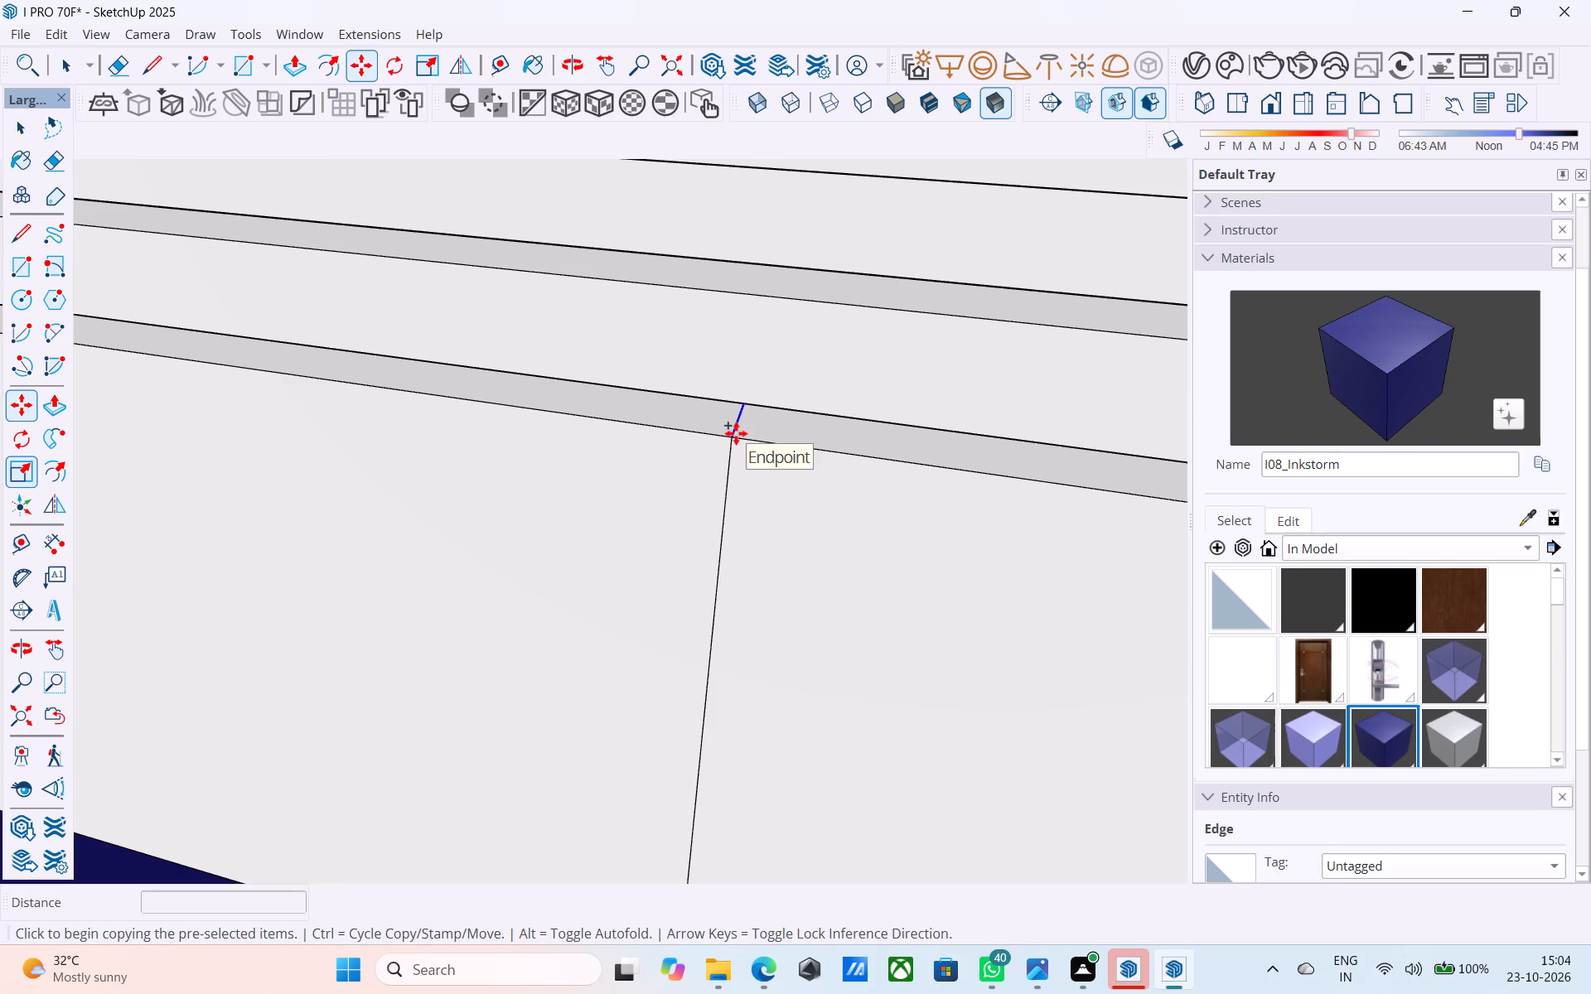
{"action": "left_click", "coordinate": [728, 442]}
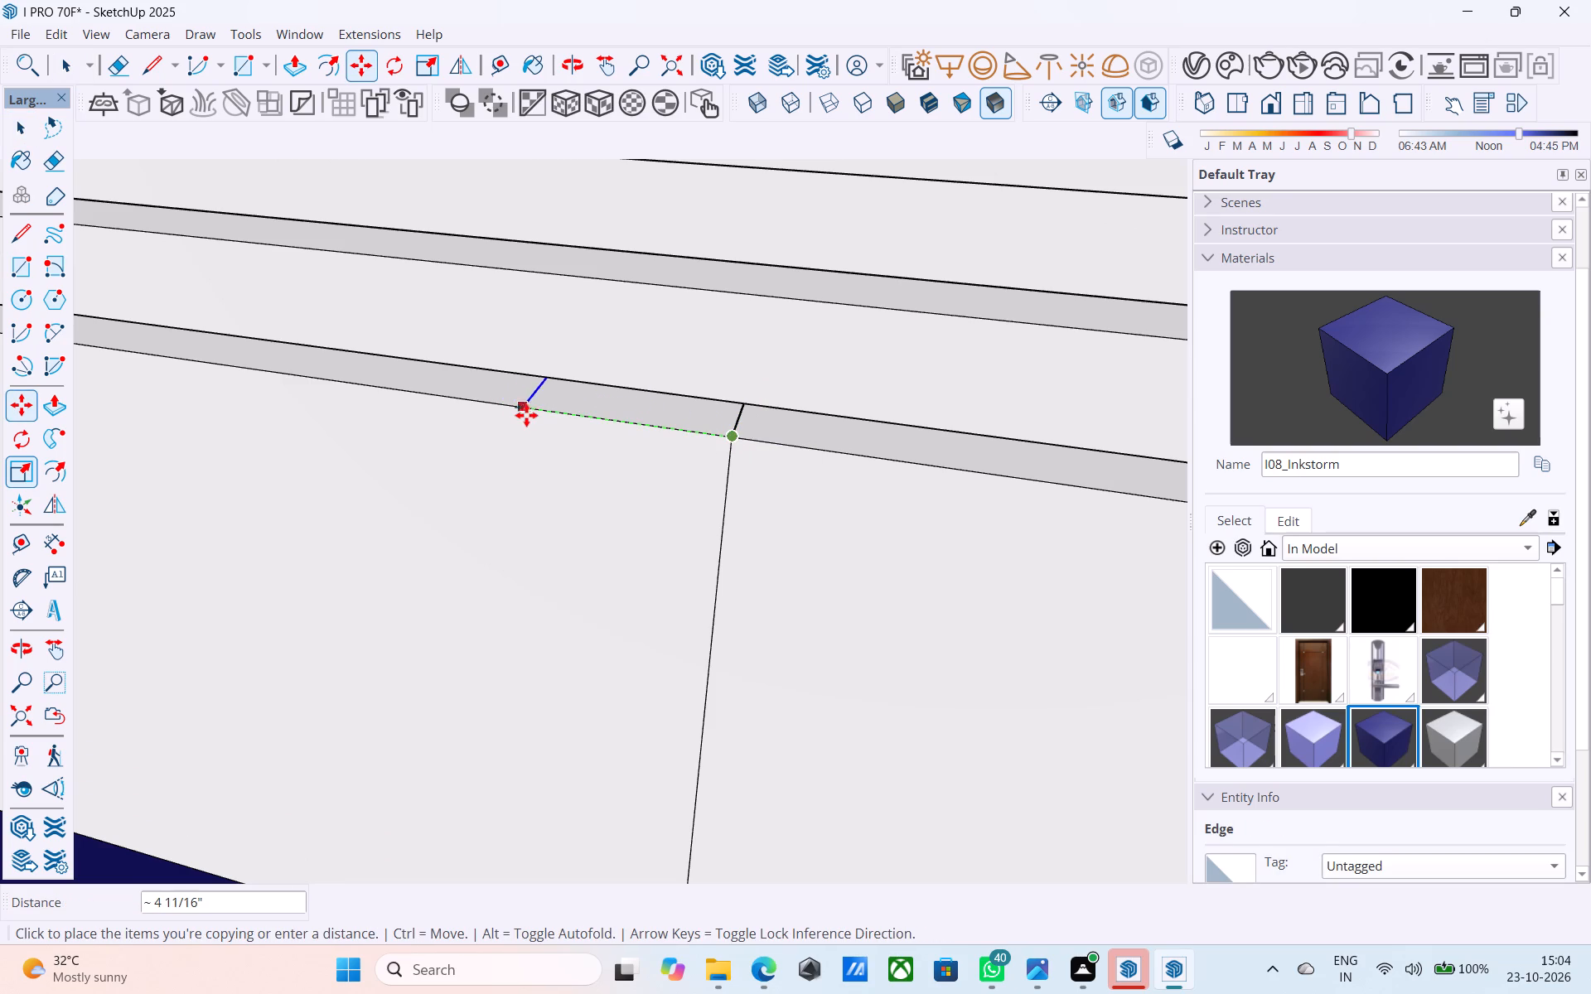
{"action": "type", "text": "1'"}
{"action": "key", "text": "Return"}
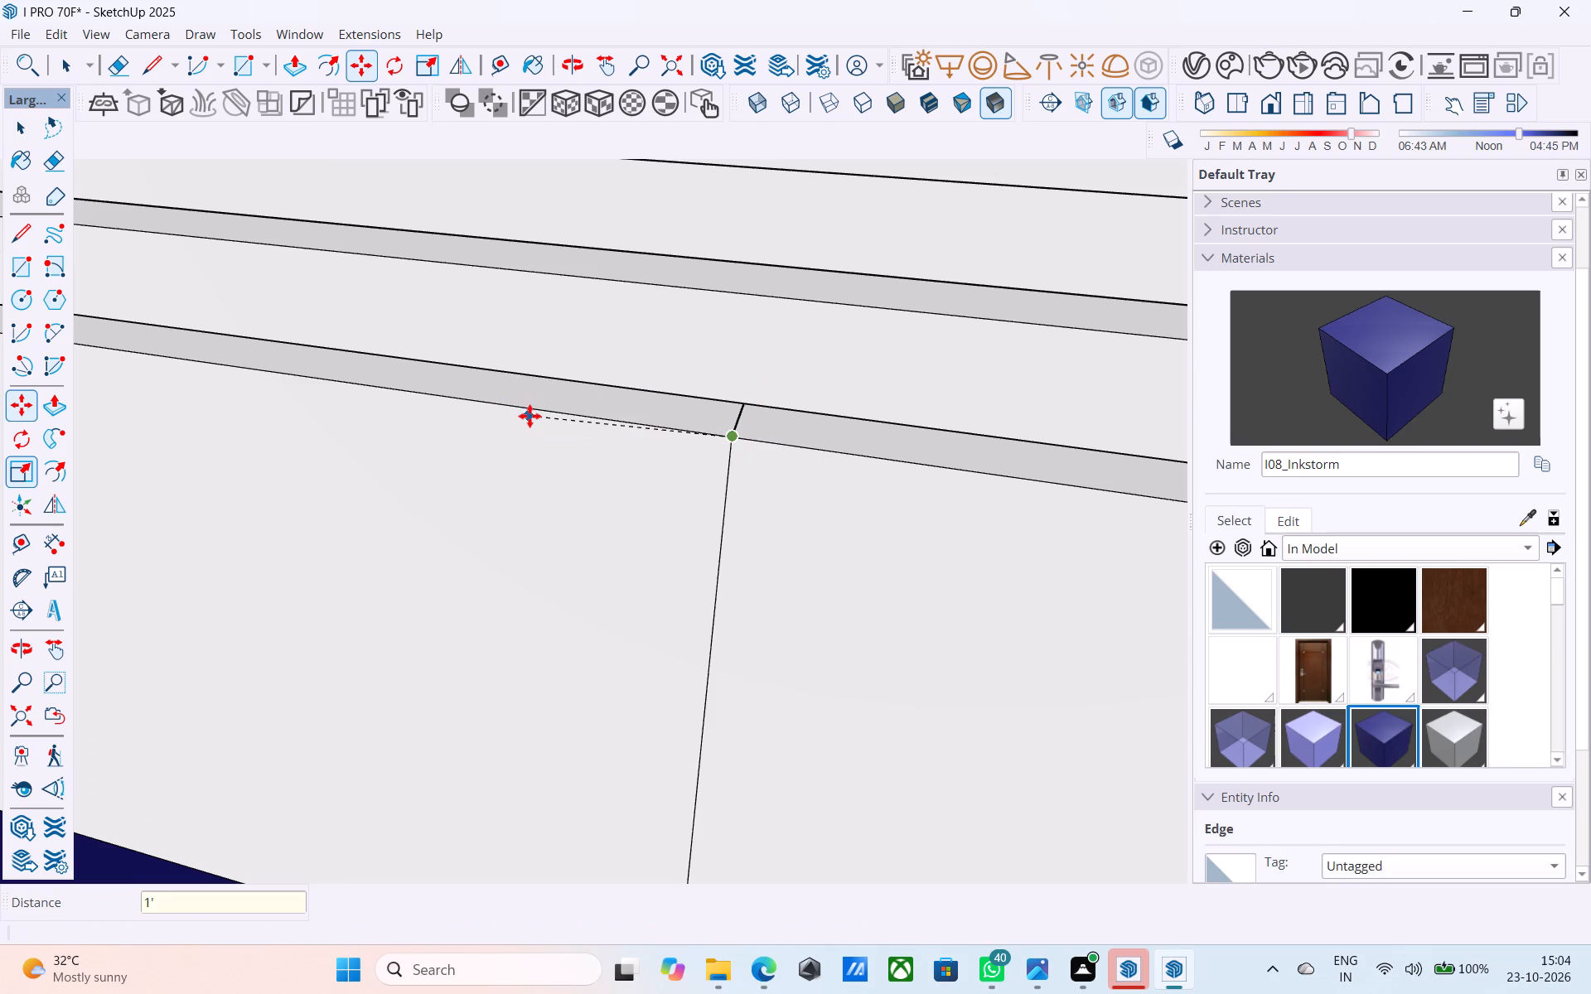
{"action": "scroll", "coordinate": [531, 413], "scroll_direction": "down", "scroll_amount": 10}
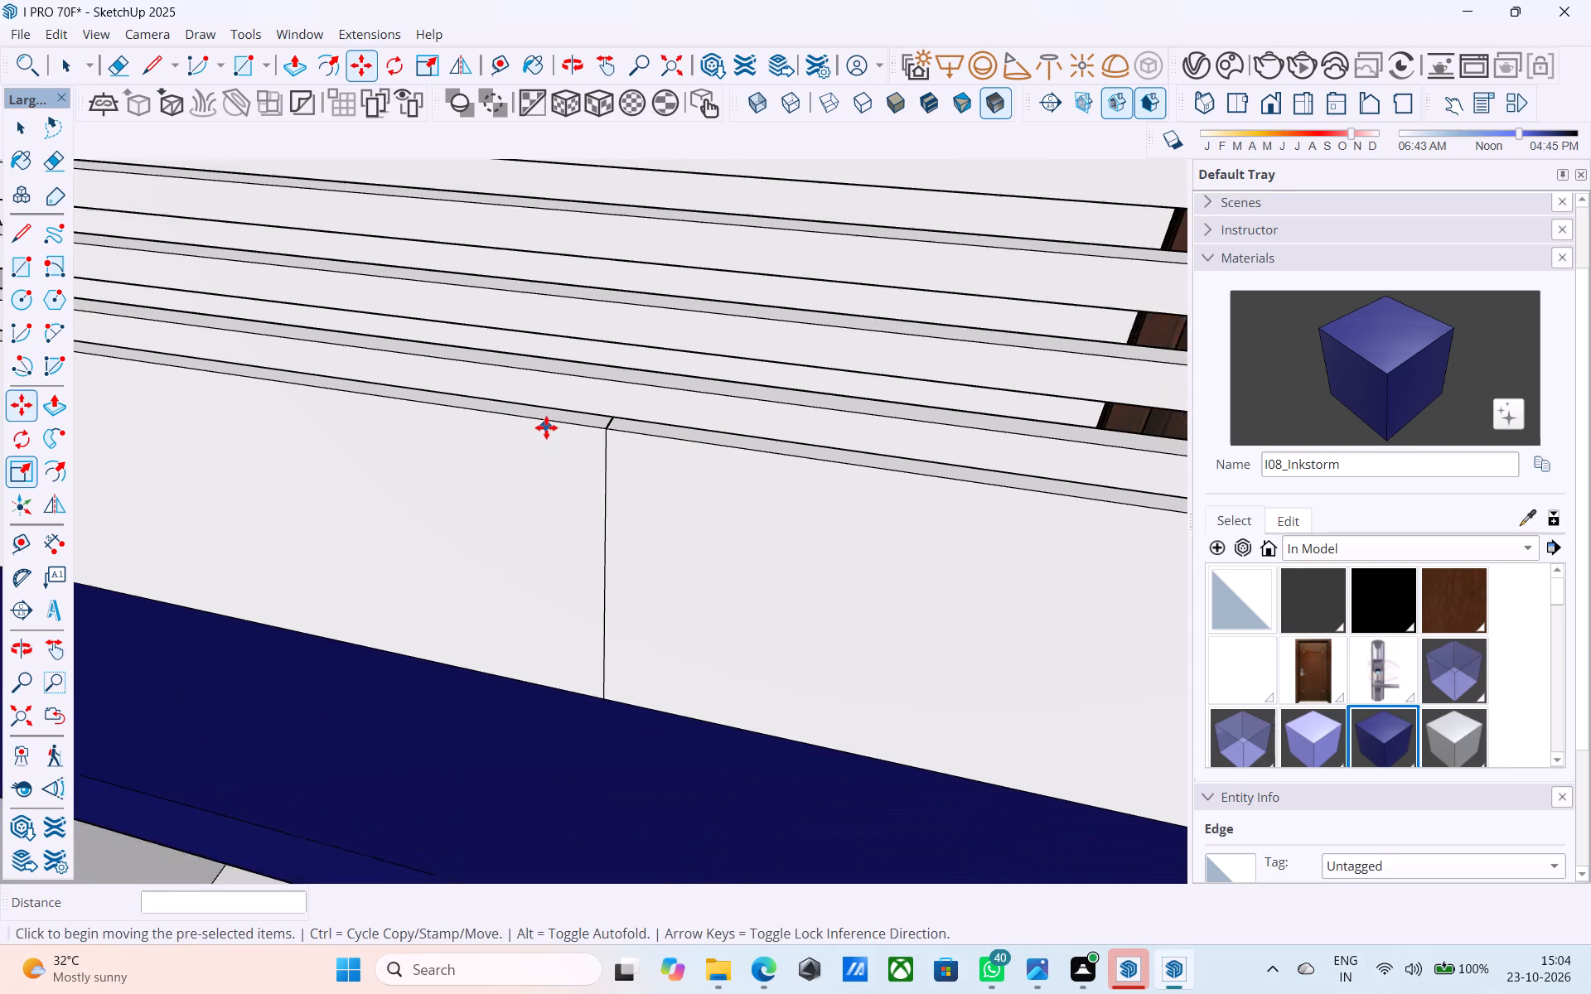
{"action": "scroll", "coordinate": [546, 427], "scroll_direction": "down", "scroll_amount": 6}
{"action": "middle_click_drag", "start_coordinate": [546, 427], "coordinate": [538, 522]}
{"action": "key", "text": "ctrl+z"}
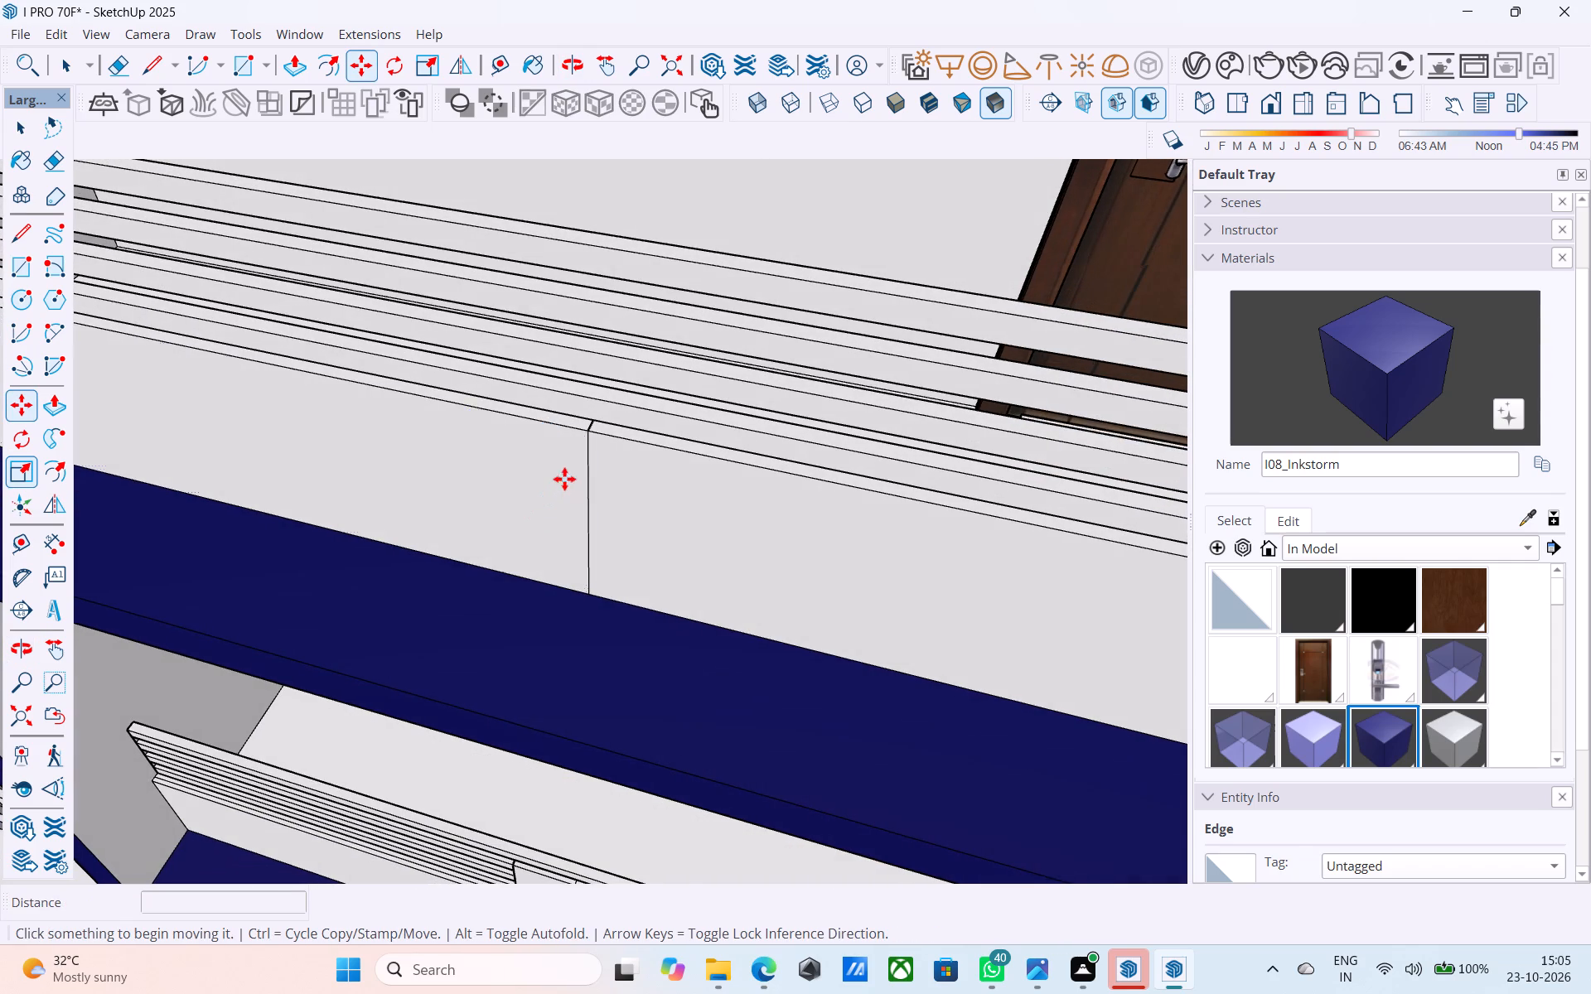
Copy the short cross line on the upper balcony parapet's top 1' along the edge towards the tower.
{"action": "scroll", "coordinate": [582, 455], "scroll_direction": "up", "scroll_amount": 13}
{"action": "key", "text": "space"}
{"action": "left_click", "coordinate": [588, 416]}
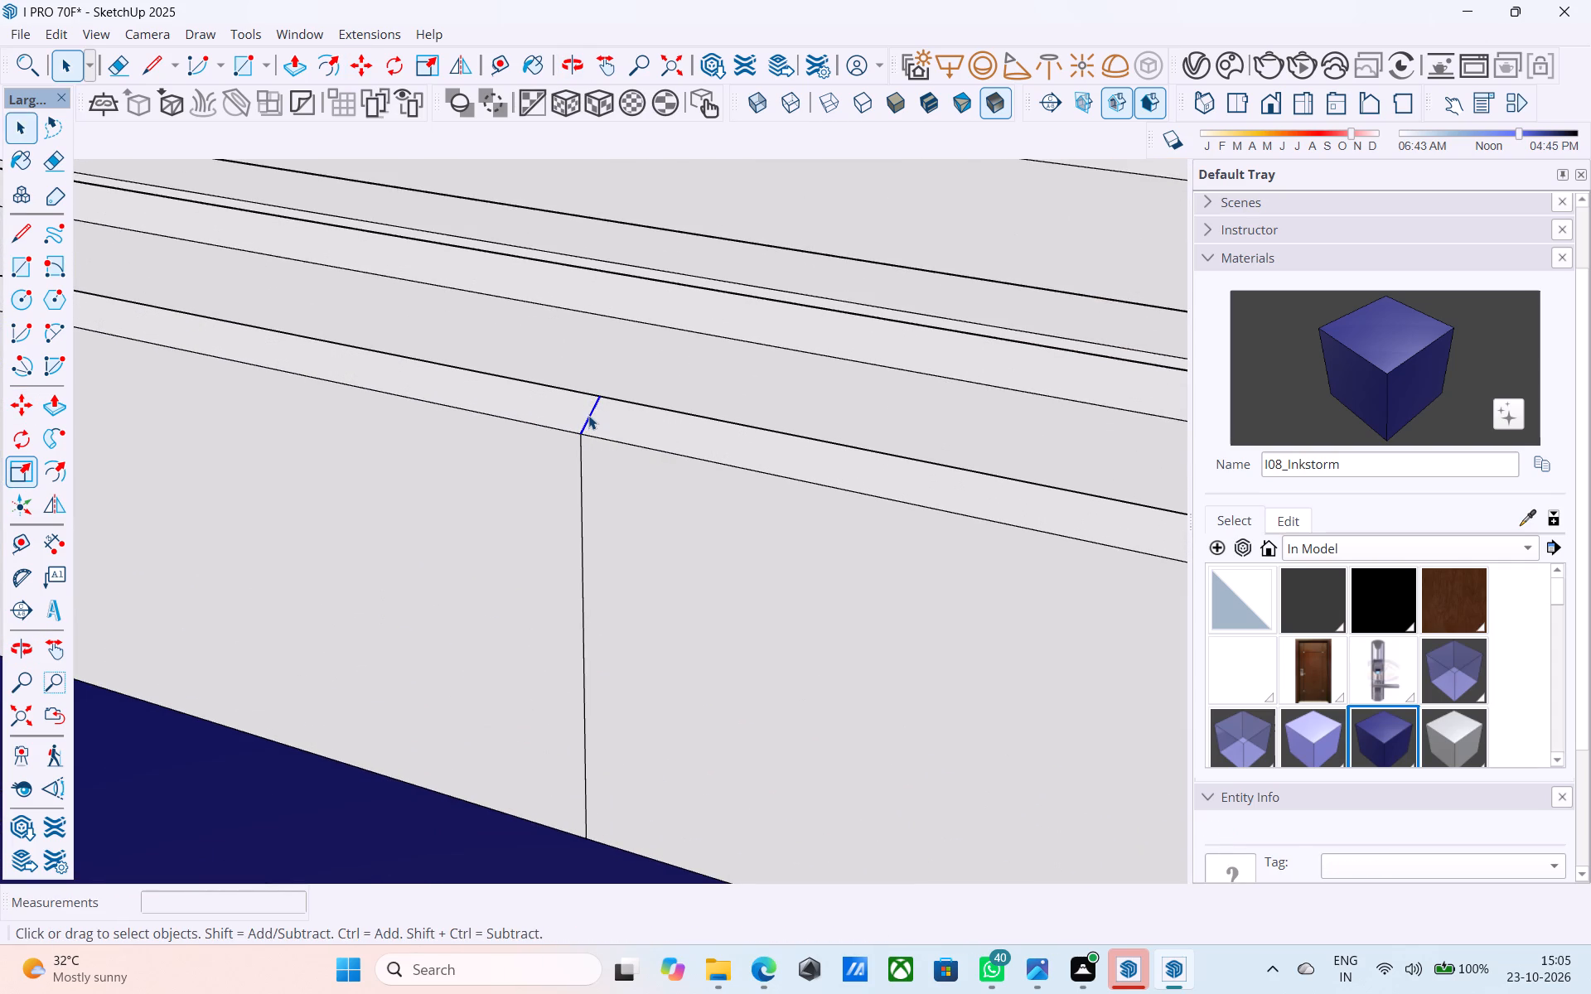
{"action": "key", "text": "m"}
{"action": "left_click", "coordinate": [581, 429]}
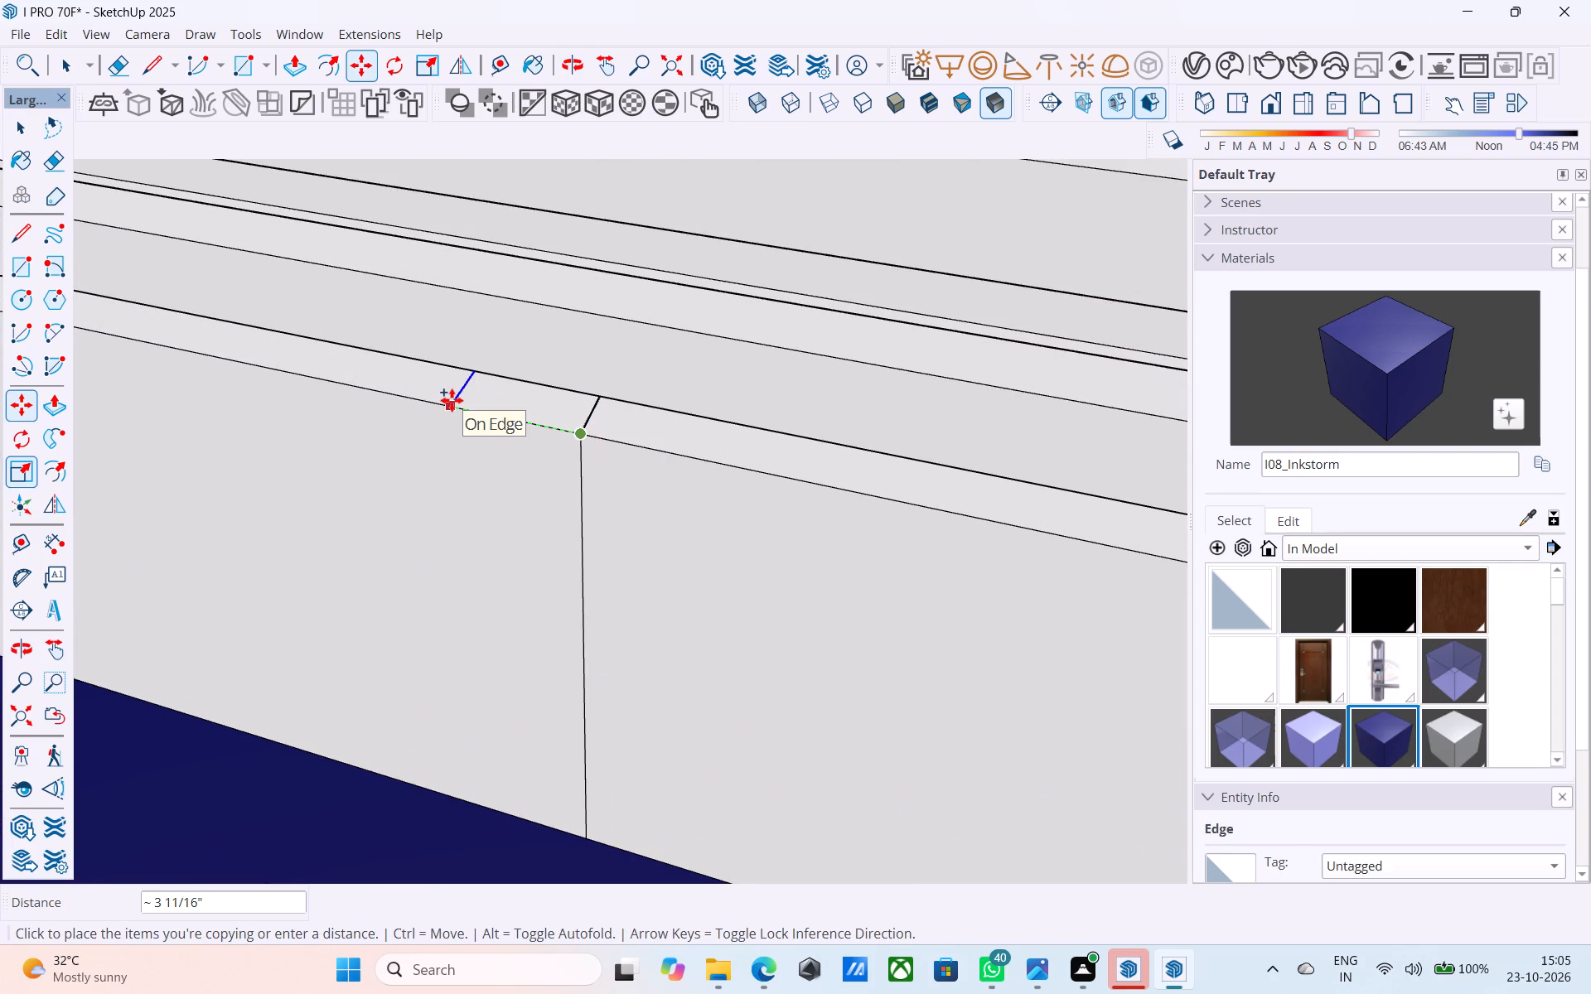
{"action": "type", "text": "1'"}
{"action": "key", "text": "Return"}
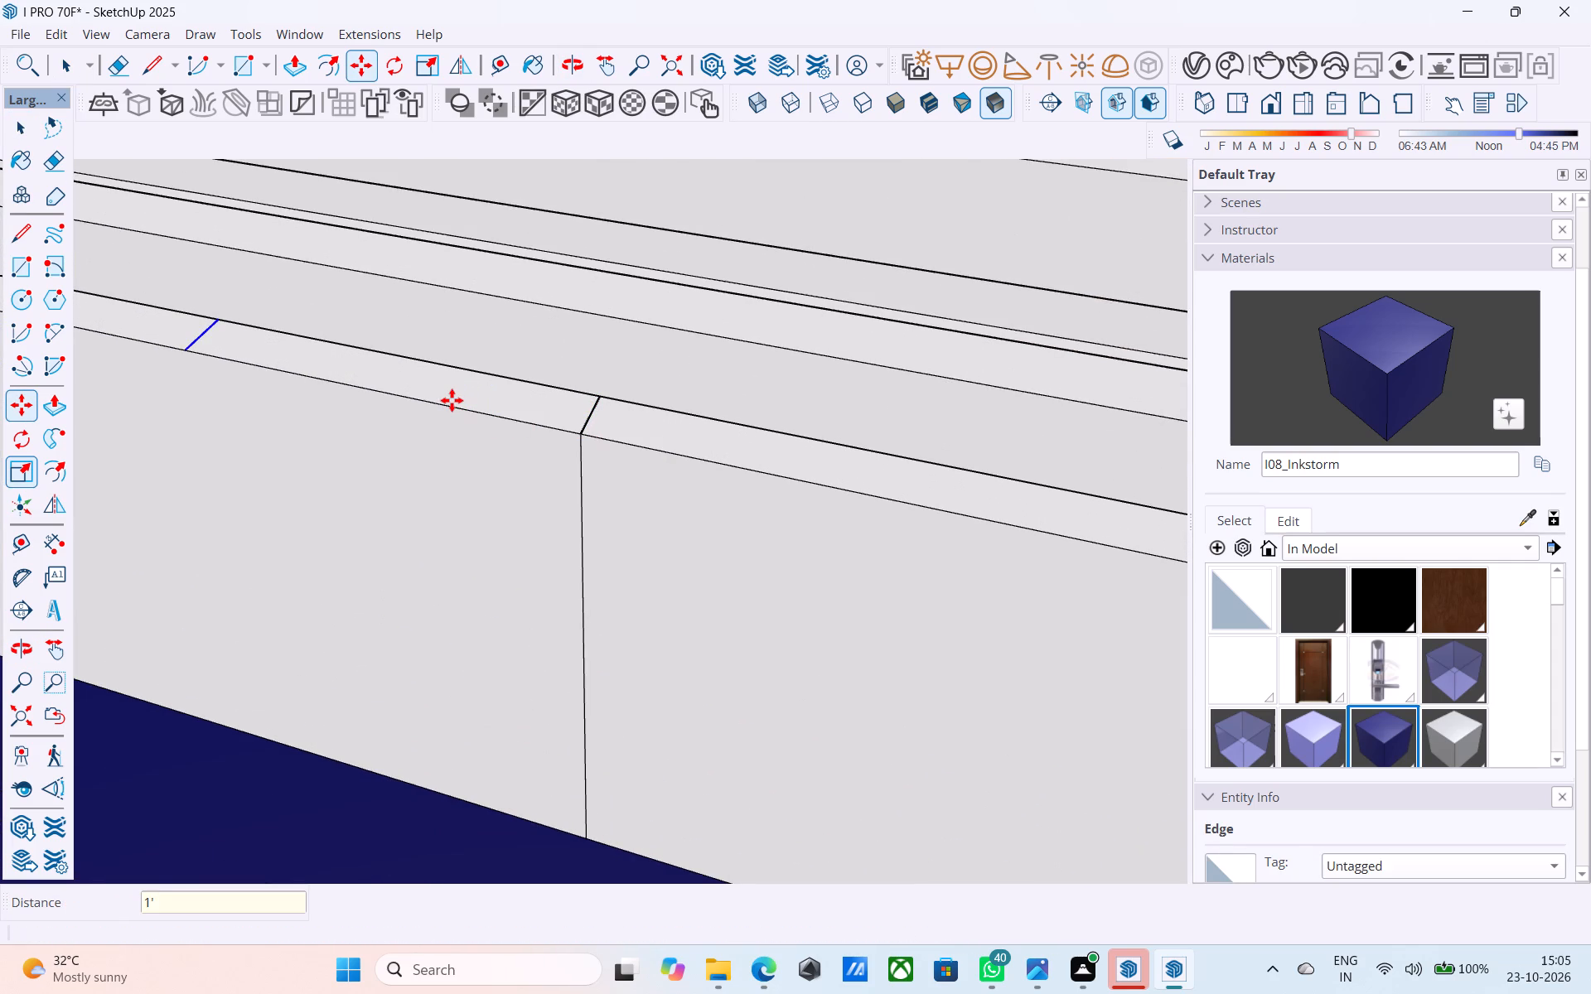
Copy the centre cross line on the upper parapet's top 1' along the edge away from the tower.
{"action": "key", "text": "space"}
{"action": "left_click", "coordinate": [592, 413]}
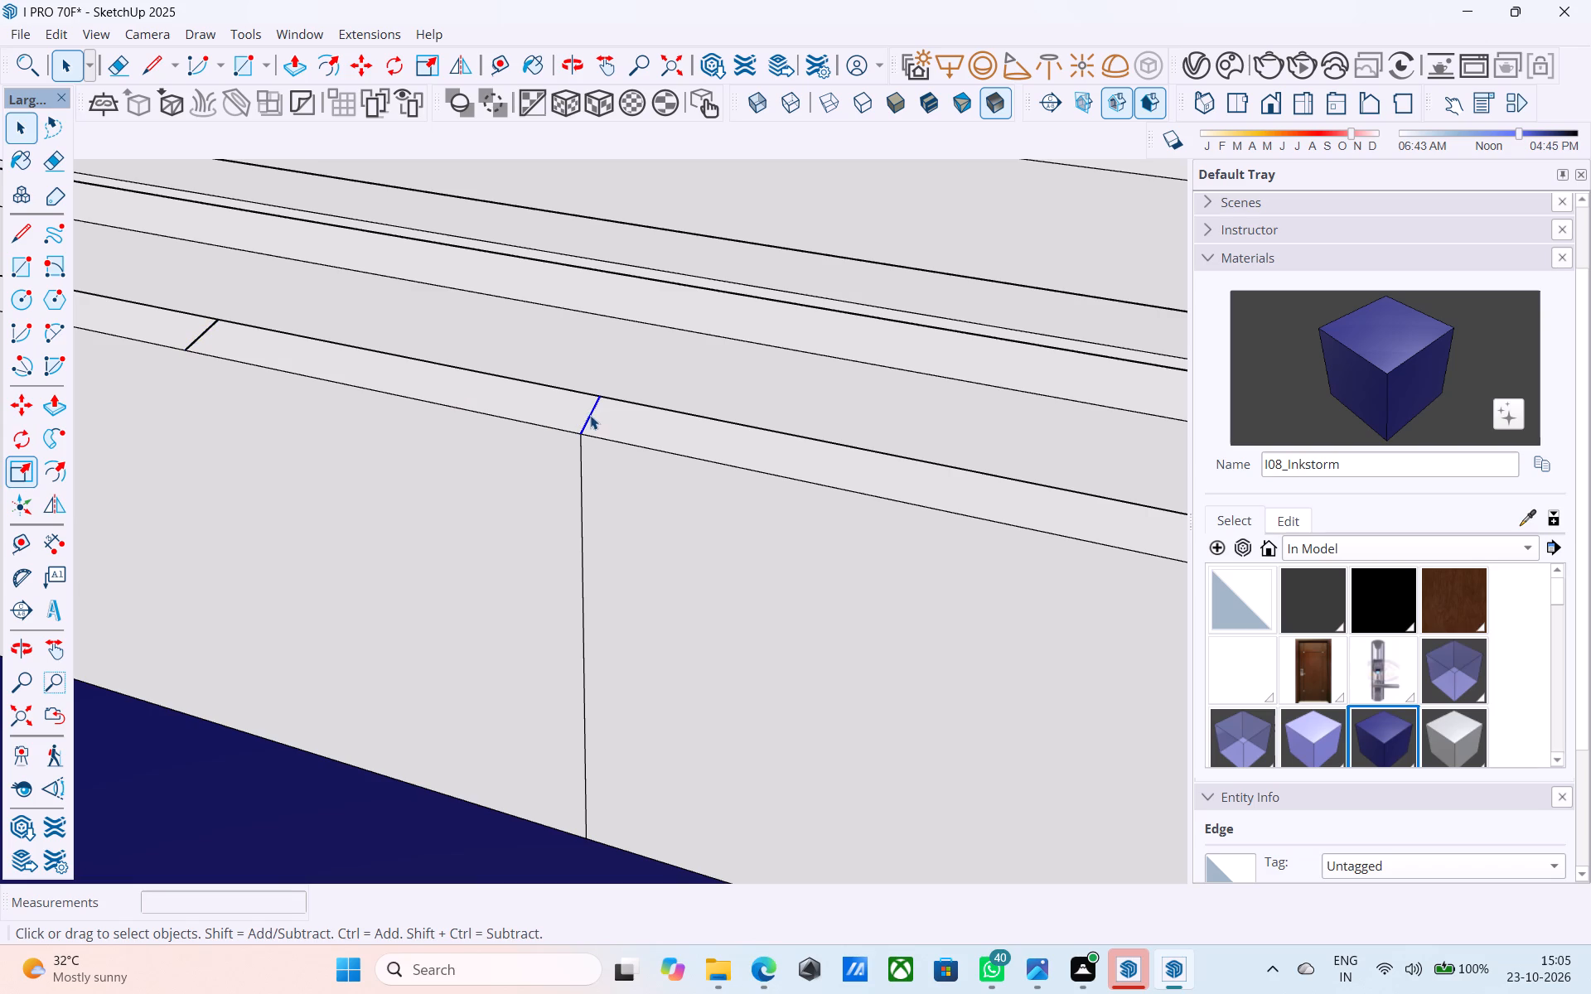
{"action": "key", "text": "space"}
{"action": "type", "text": "M"}
{"action": "left_click", "coordinate": [586, 433]}
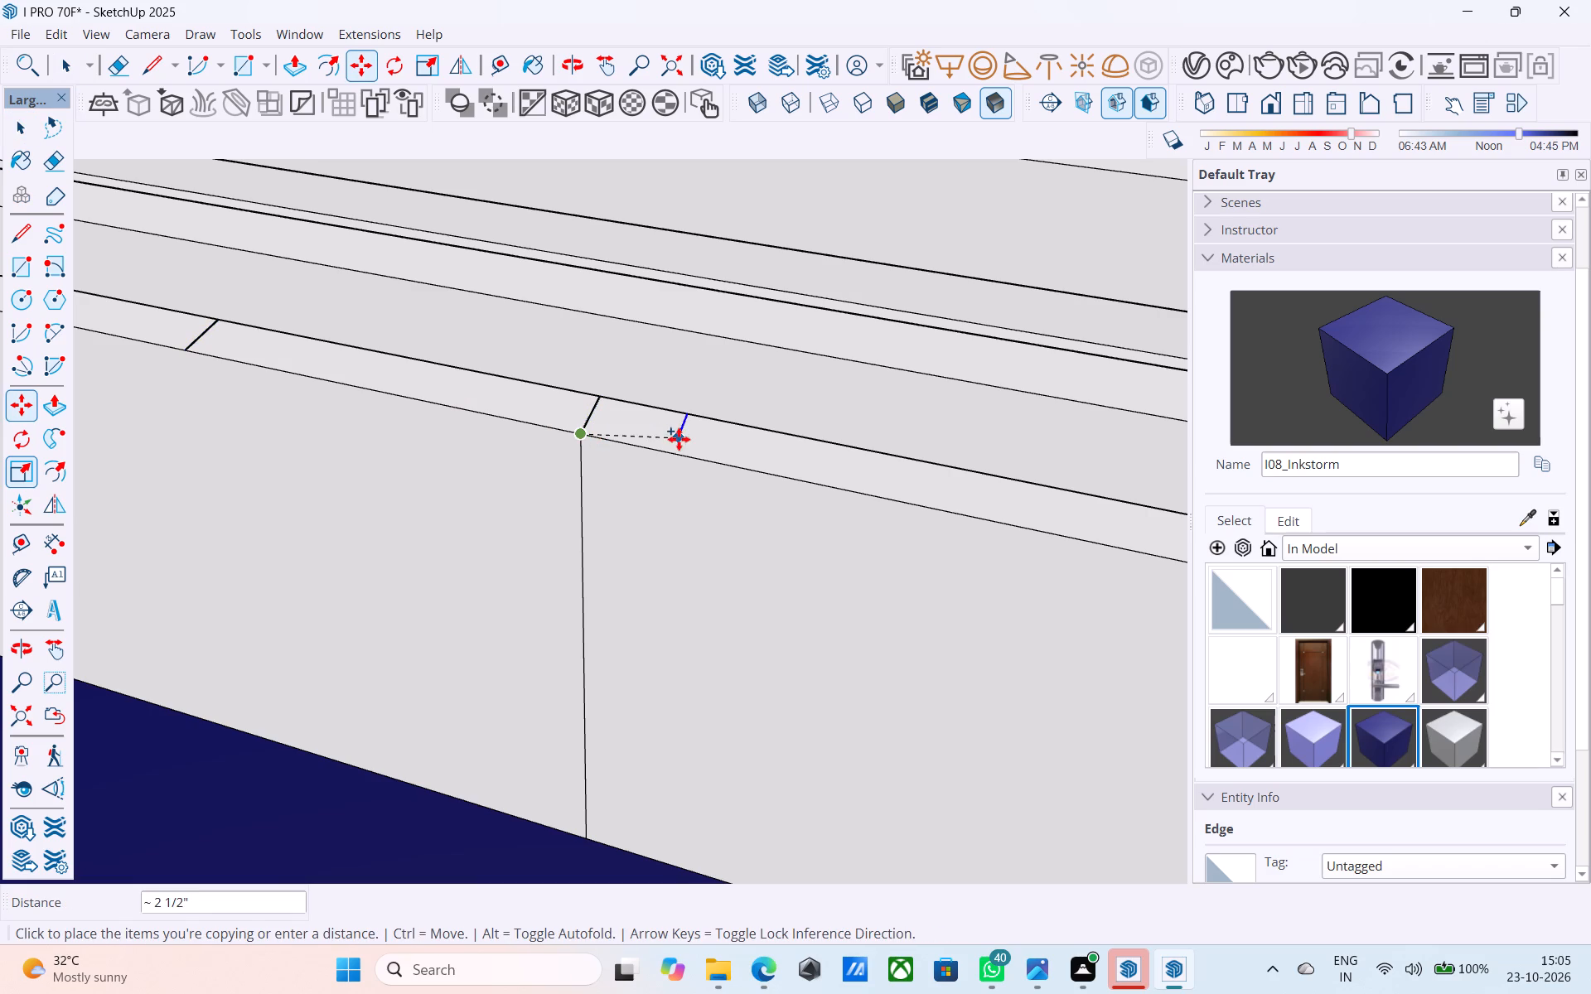
{"action": "type", "text": "1'"}
{"action": "key", "text": "Return"}
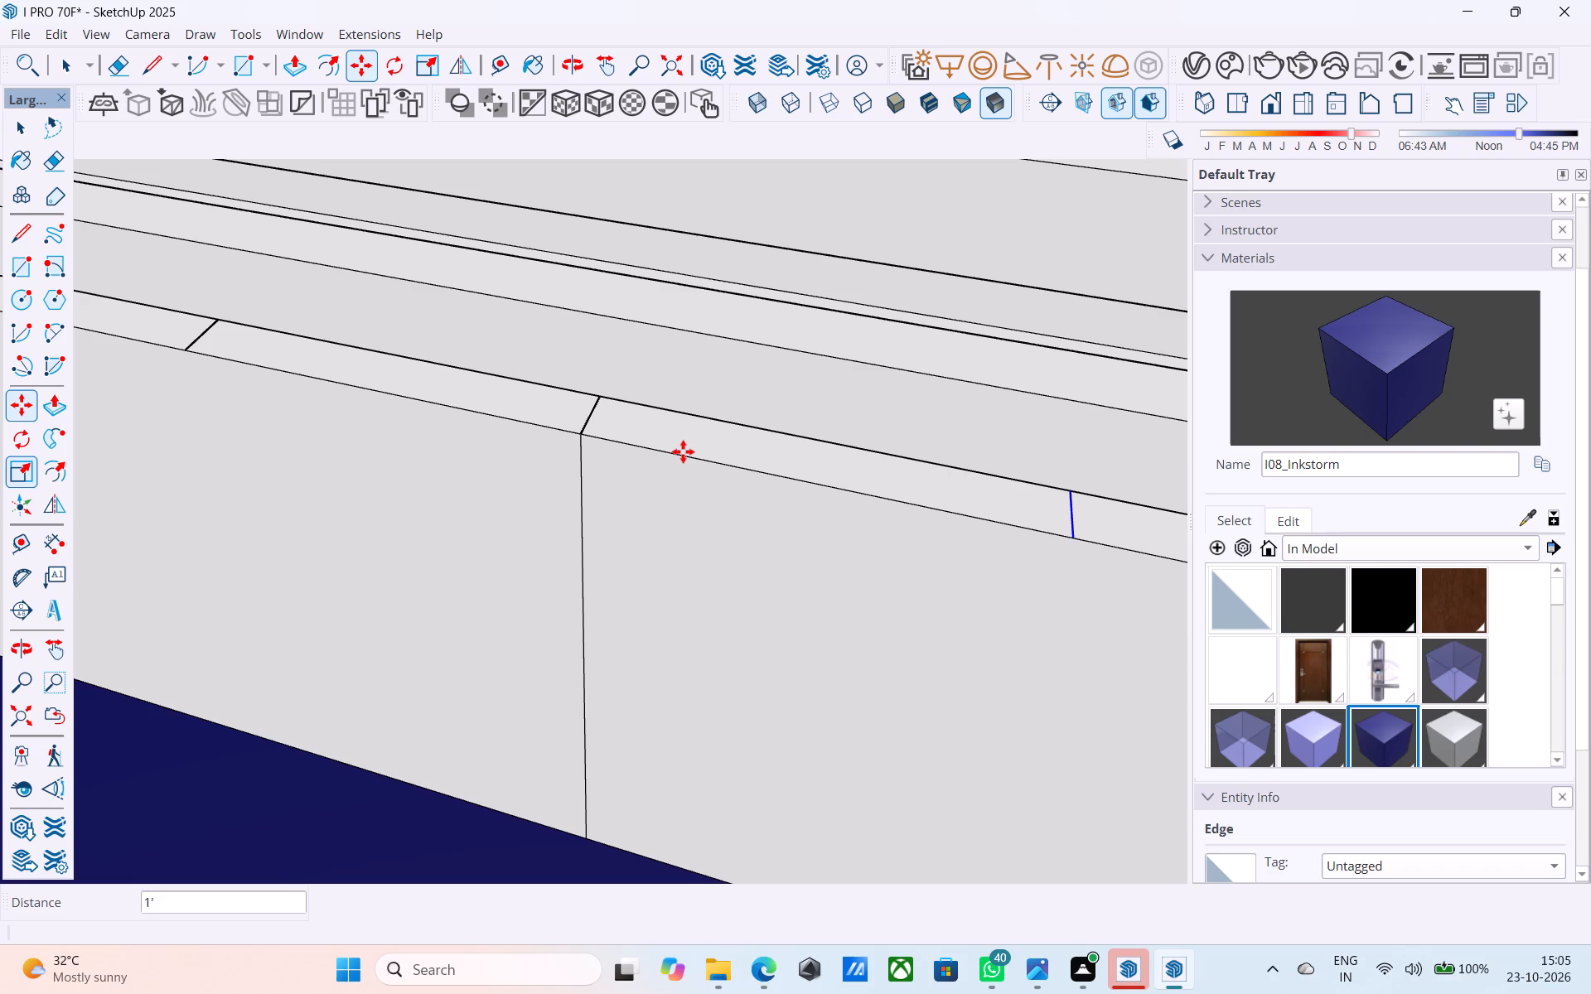
{"action": "scroll", "coordinate": [685, 448], "scroll_direction": "up", "scroll_amount": 1}
Erase the original centre cross line between the two copies on the upper parapet's top.
{"action": "key", "text": "space"}
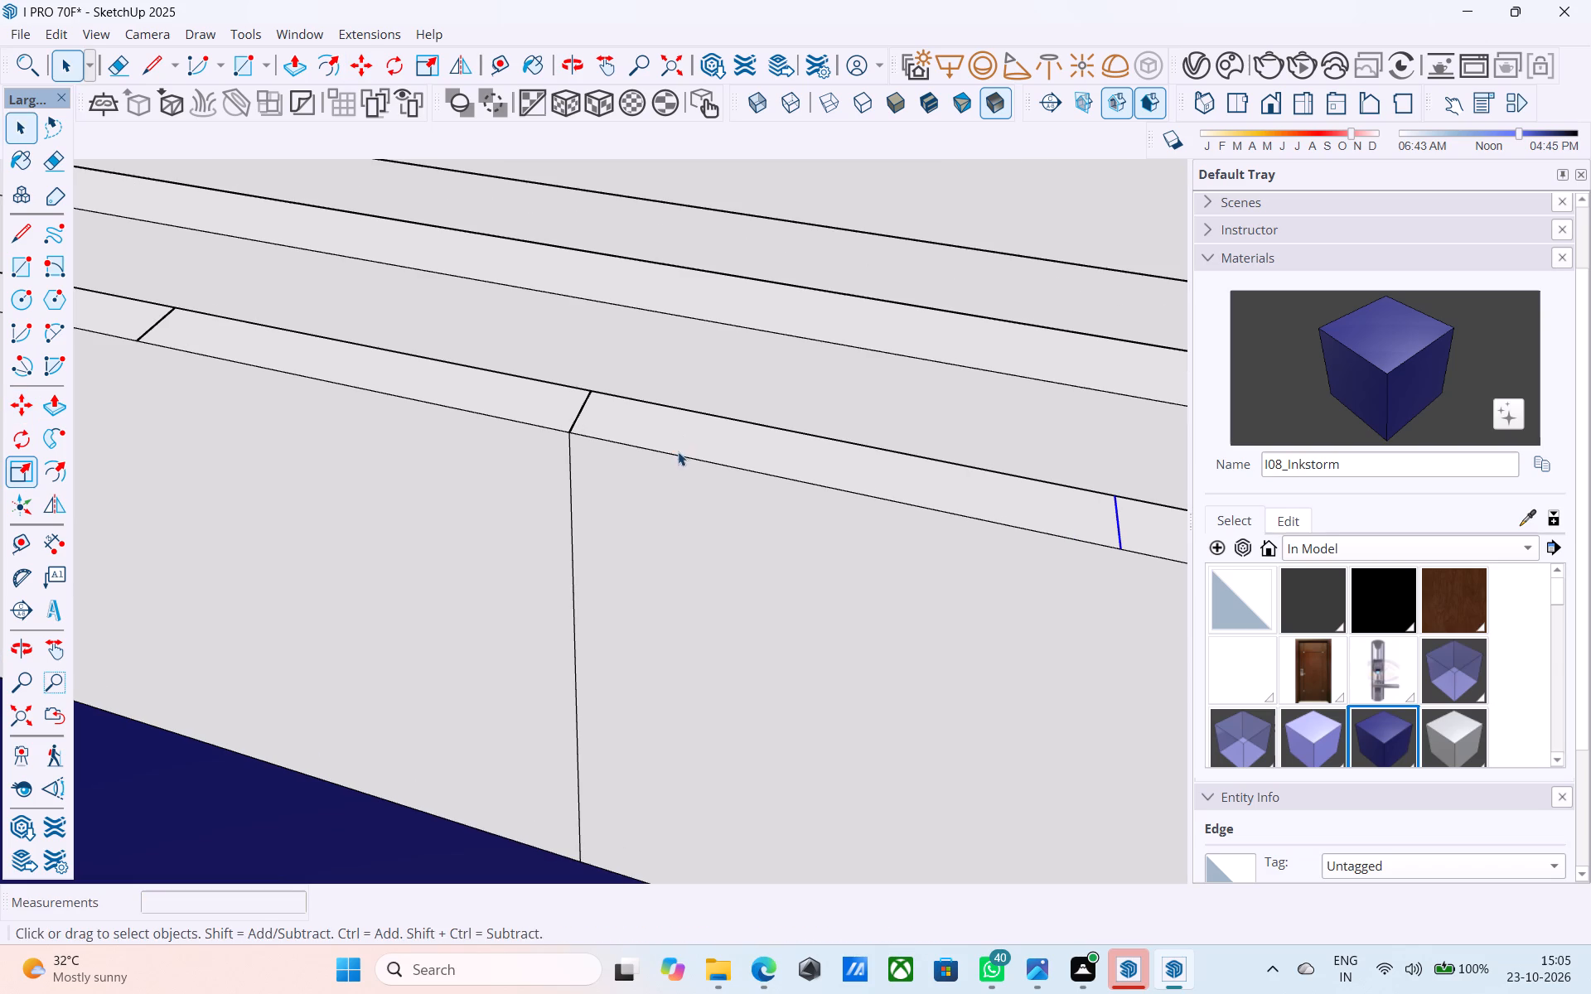
{"action": "middle_click_drag", "start_coordinate": [666, 459], "coordinate": [651, 472]}
{"action": "key", "text": "e"}
{"action": "left_click_drag", "start_coordinate": [588, 422], "coordinate": [578, 420]}
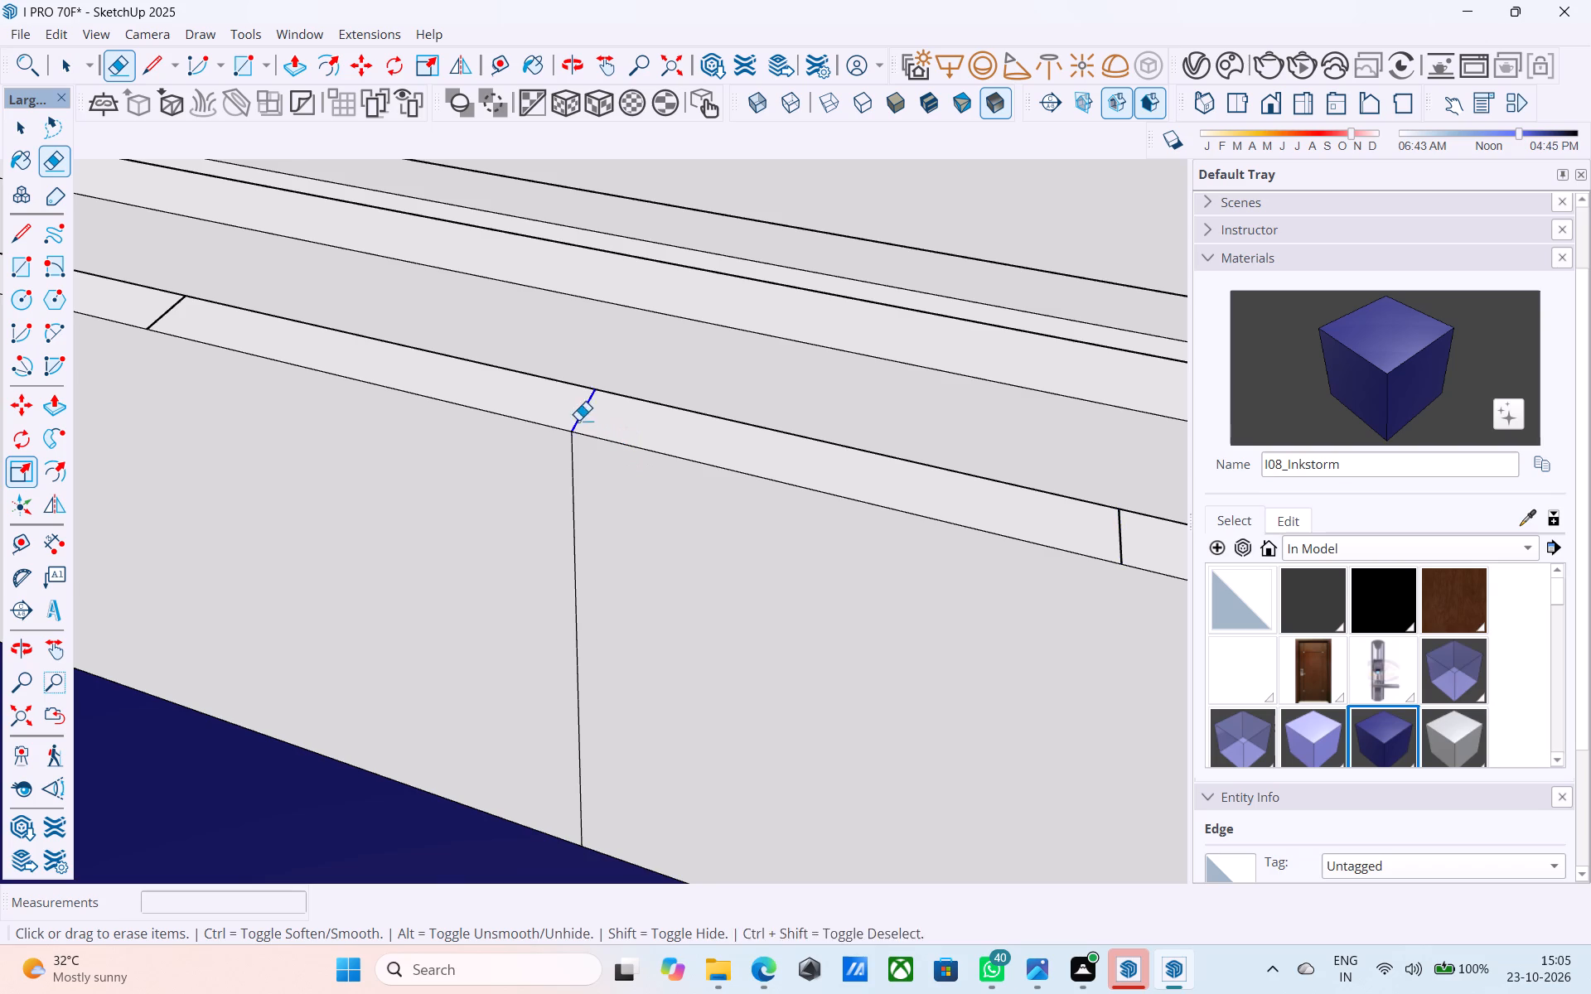
{"action": "left_click_drag", "start_coordinate": [578, 420], "coordinate": [572, 417]}
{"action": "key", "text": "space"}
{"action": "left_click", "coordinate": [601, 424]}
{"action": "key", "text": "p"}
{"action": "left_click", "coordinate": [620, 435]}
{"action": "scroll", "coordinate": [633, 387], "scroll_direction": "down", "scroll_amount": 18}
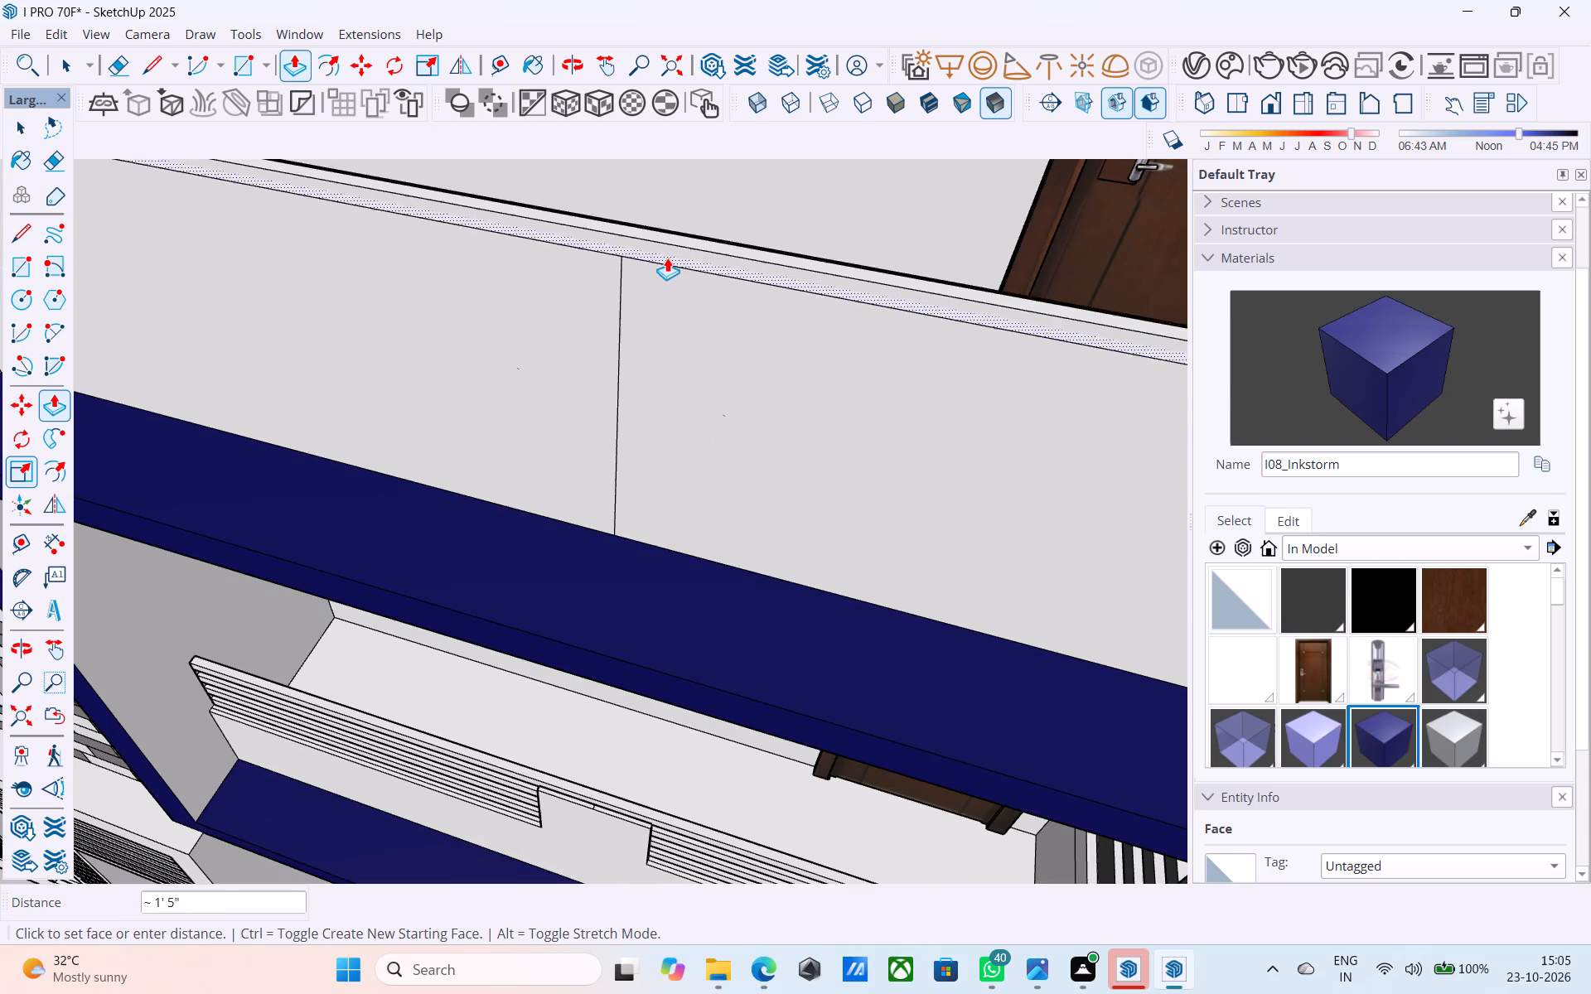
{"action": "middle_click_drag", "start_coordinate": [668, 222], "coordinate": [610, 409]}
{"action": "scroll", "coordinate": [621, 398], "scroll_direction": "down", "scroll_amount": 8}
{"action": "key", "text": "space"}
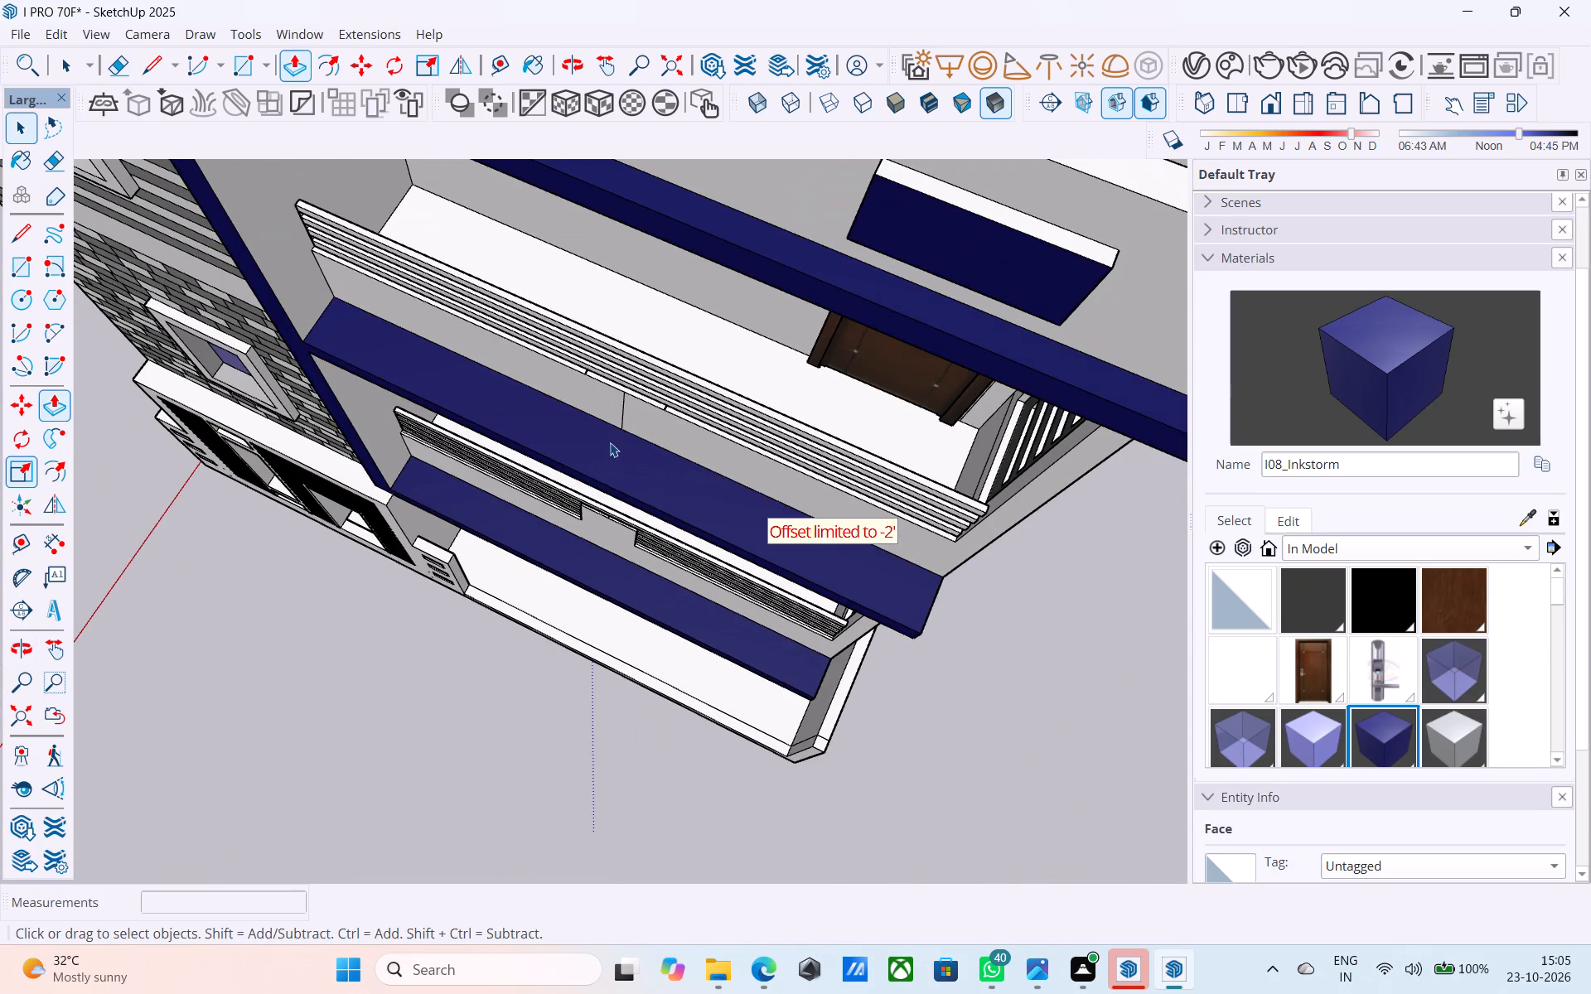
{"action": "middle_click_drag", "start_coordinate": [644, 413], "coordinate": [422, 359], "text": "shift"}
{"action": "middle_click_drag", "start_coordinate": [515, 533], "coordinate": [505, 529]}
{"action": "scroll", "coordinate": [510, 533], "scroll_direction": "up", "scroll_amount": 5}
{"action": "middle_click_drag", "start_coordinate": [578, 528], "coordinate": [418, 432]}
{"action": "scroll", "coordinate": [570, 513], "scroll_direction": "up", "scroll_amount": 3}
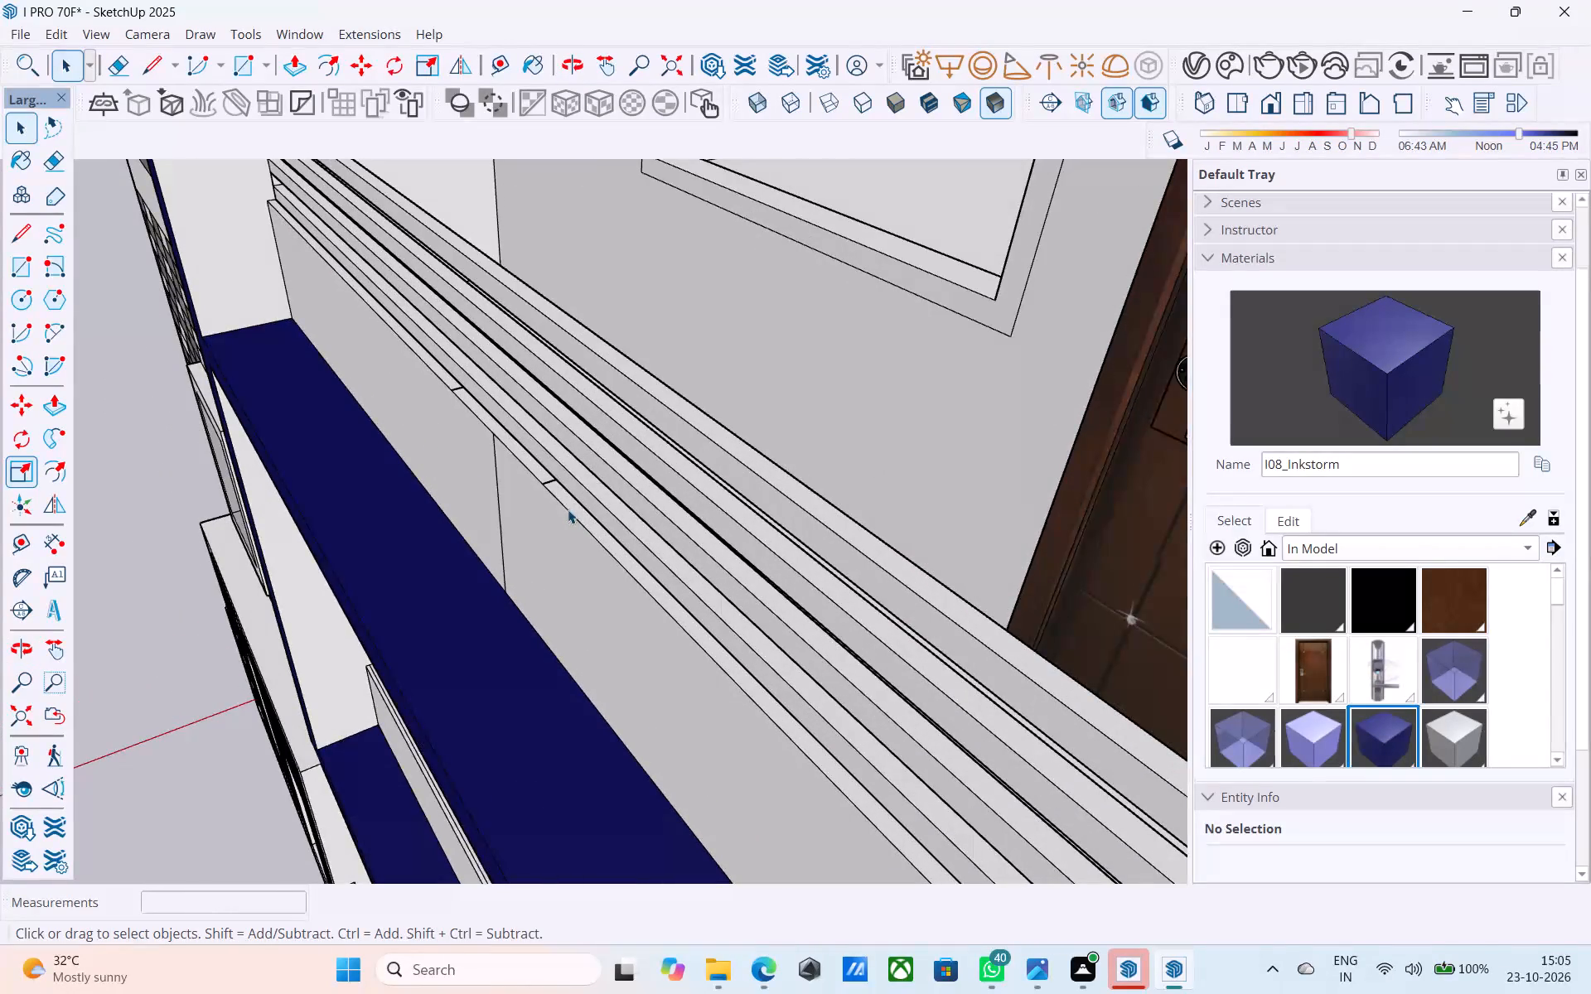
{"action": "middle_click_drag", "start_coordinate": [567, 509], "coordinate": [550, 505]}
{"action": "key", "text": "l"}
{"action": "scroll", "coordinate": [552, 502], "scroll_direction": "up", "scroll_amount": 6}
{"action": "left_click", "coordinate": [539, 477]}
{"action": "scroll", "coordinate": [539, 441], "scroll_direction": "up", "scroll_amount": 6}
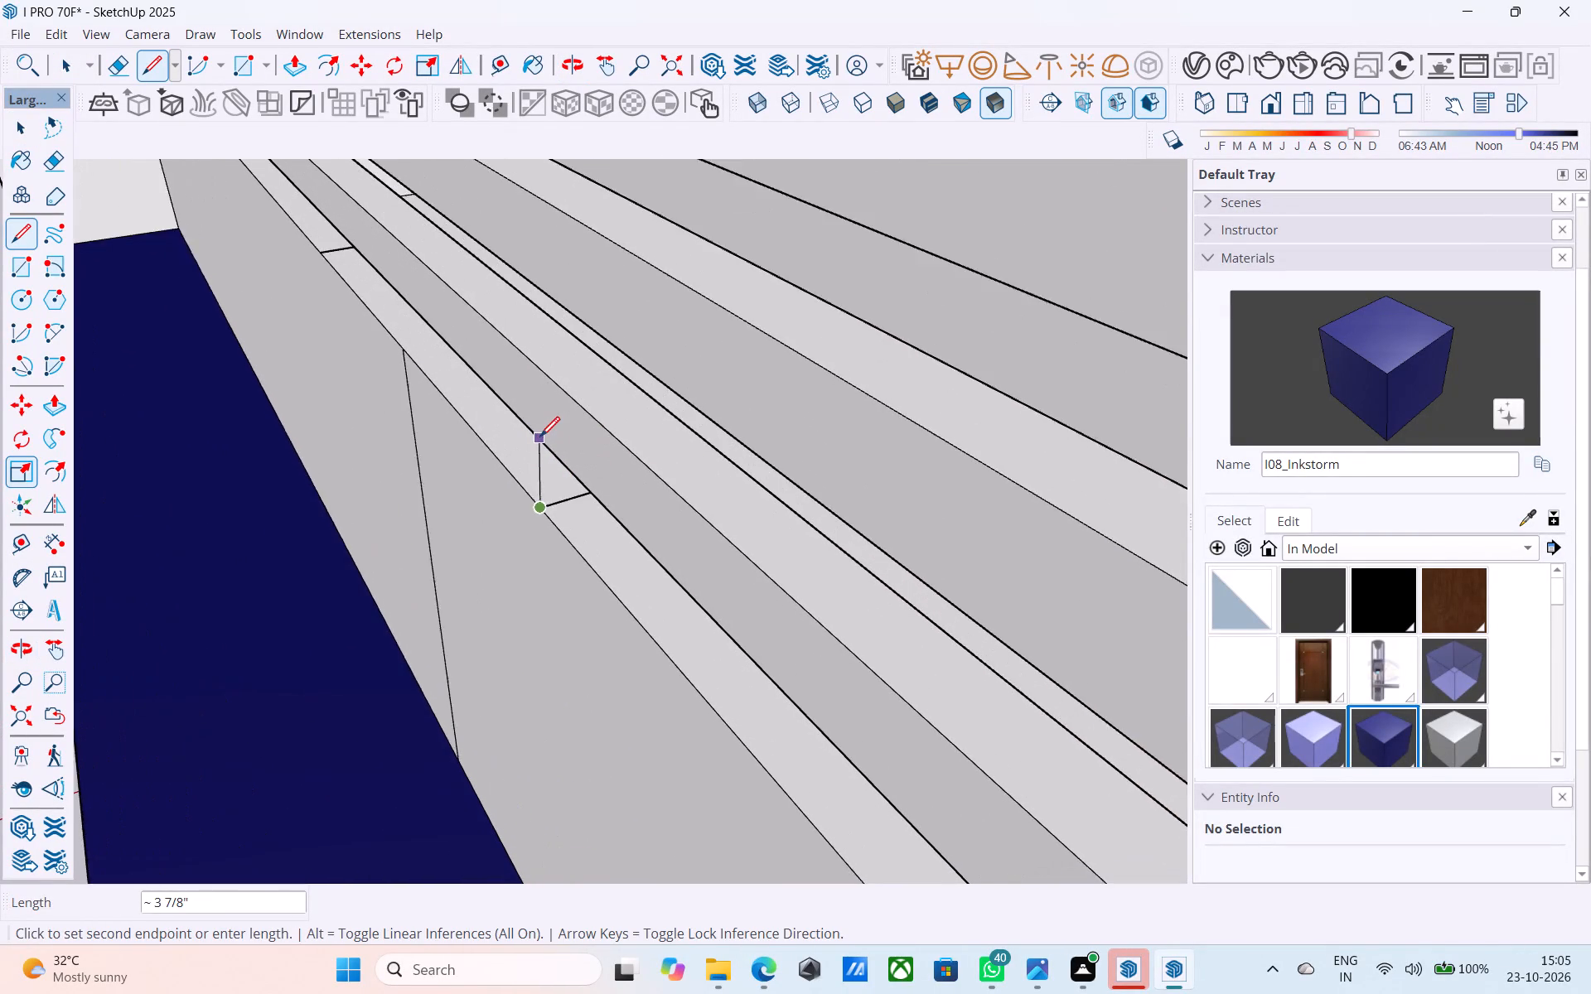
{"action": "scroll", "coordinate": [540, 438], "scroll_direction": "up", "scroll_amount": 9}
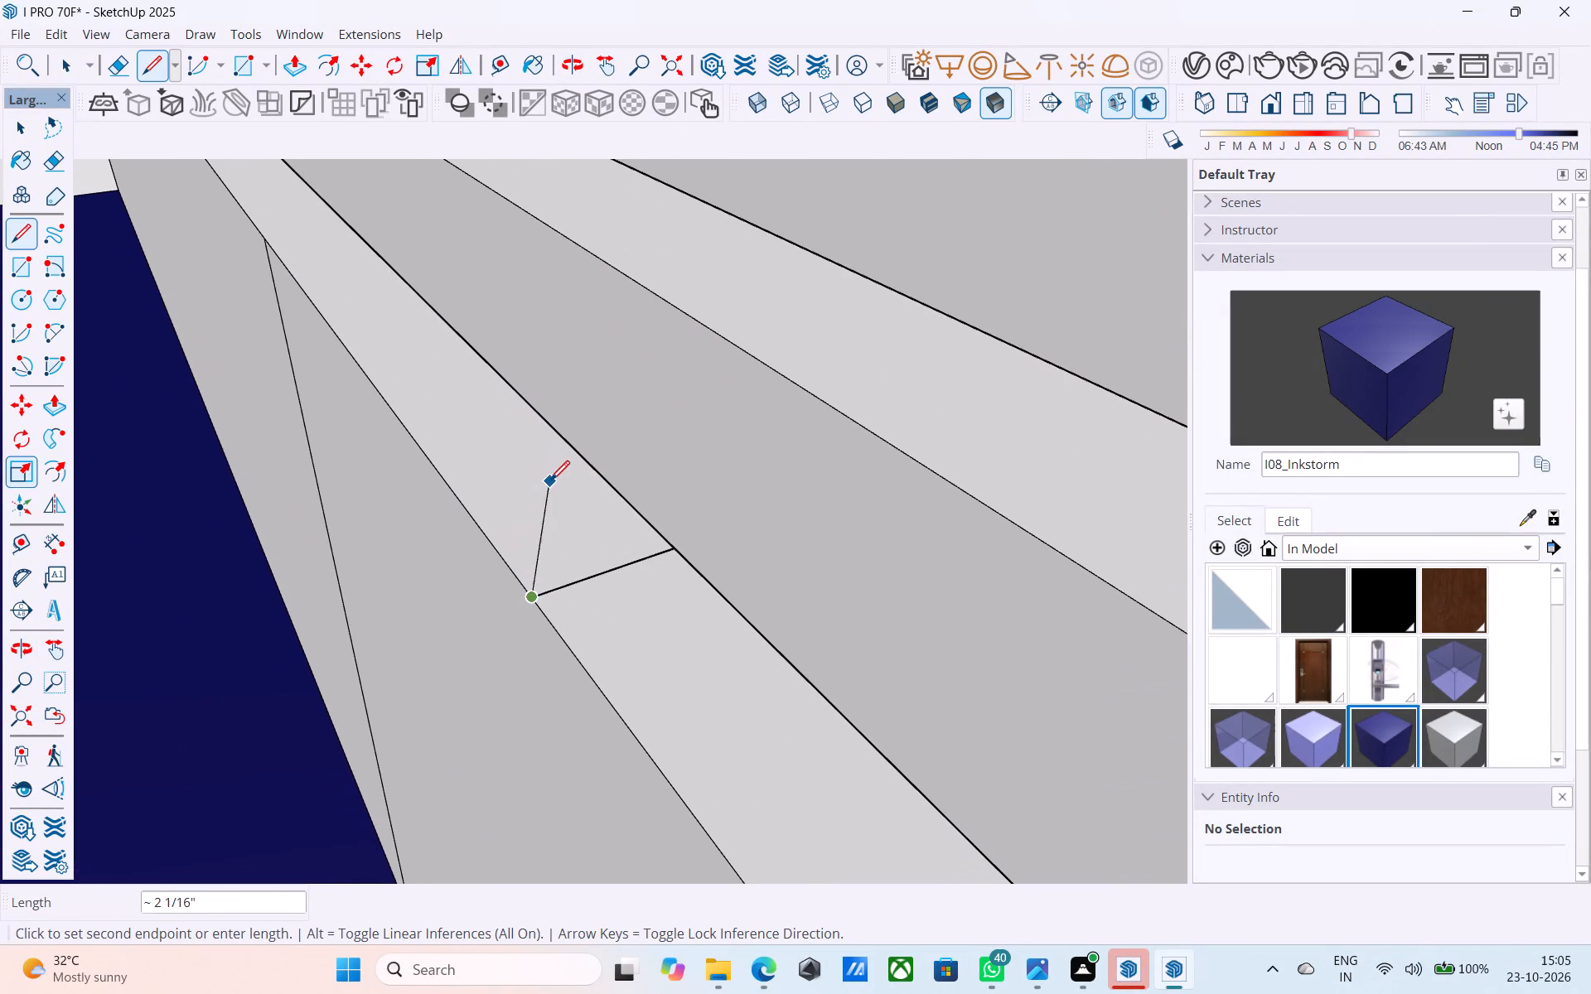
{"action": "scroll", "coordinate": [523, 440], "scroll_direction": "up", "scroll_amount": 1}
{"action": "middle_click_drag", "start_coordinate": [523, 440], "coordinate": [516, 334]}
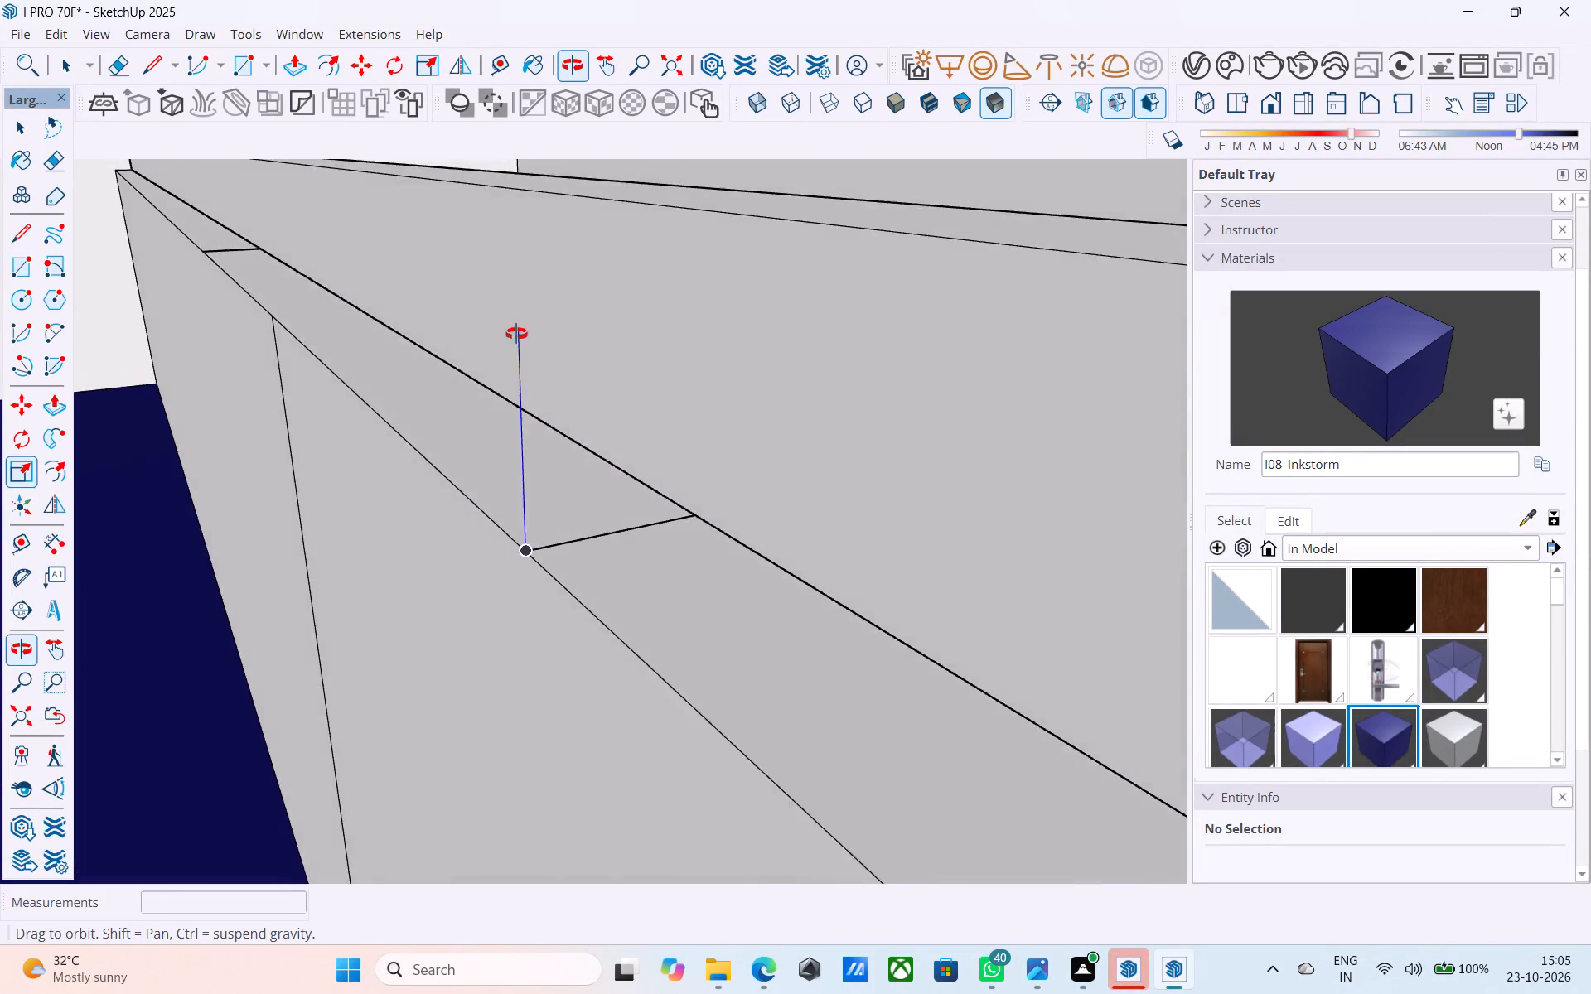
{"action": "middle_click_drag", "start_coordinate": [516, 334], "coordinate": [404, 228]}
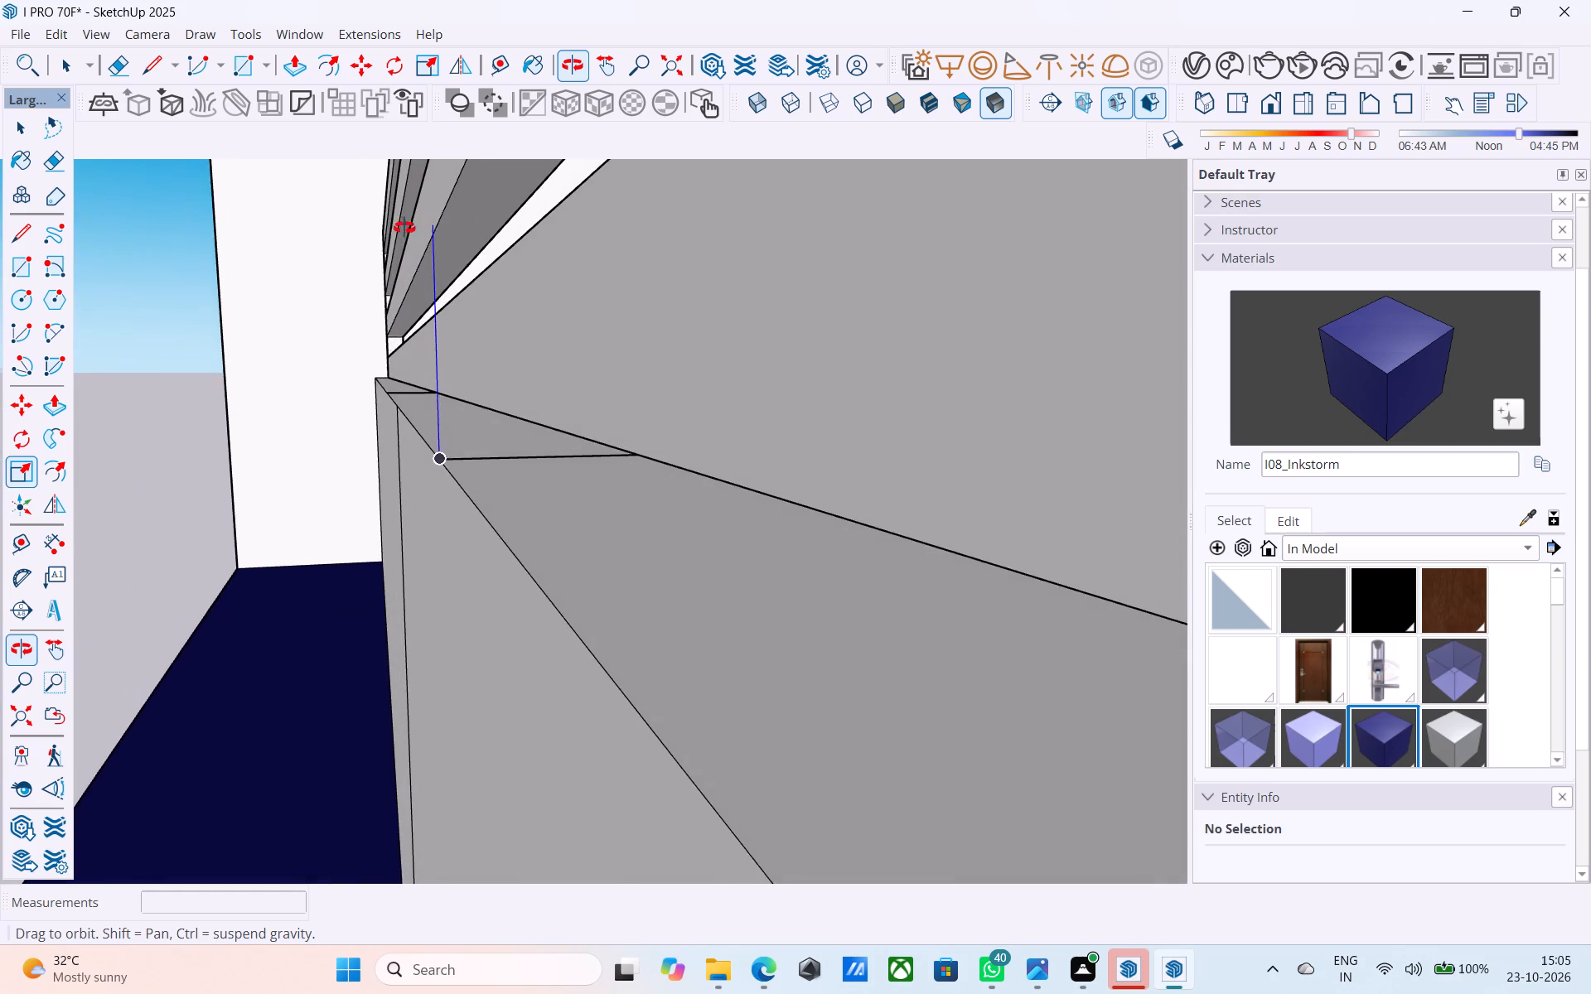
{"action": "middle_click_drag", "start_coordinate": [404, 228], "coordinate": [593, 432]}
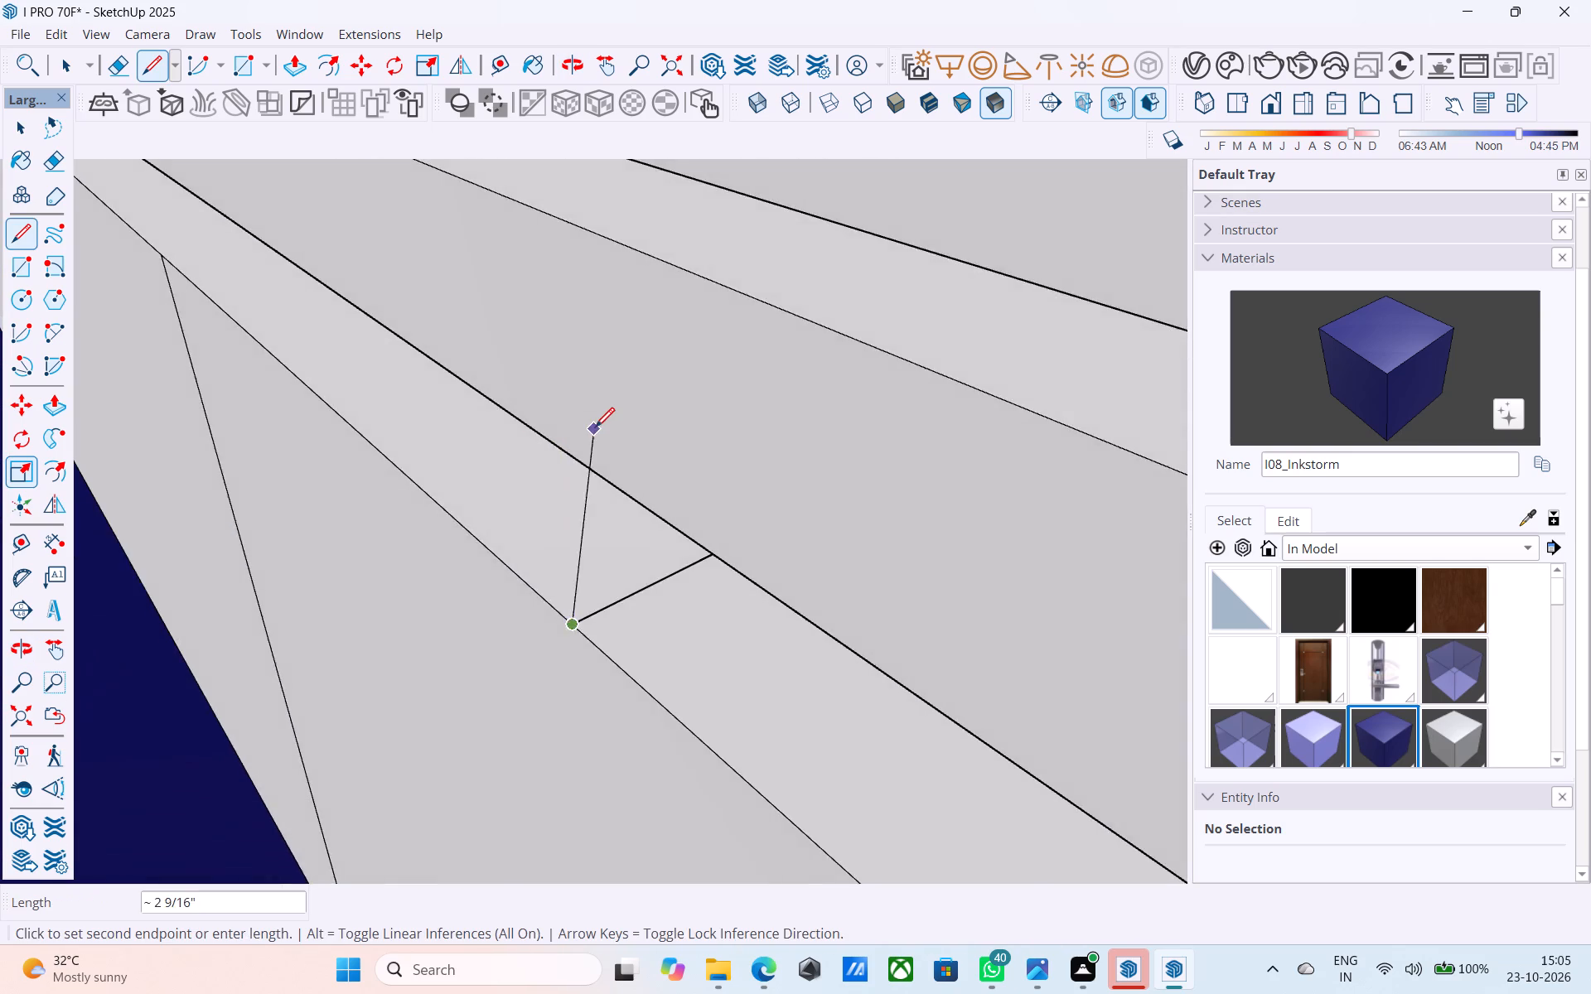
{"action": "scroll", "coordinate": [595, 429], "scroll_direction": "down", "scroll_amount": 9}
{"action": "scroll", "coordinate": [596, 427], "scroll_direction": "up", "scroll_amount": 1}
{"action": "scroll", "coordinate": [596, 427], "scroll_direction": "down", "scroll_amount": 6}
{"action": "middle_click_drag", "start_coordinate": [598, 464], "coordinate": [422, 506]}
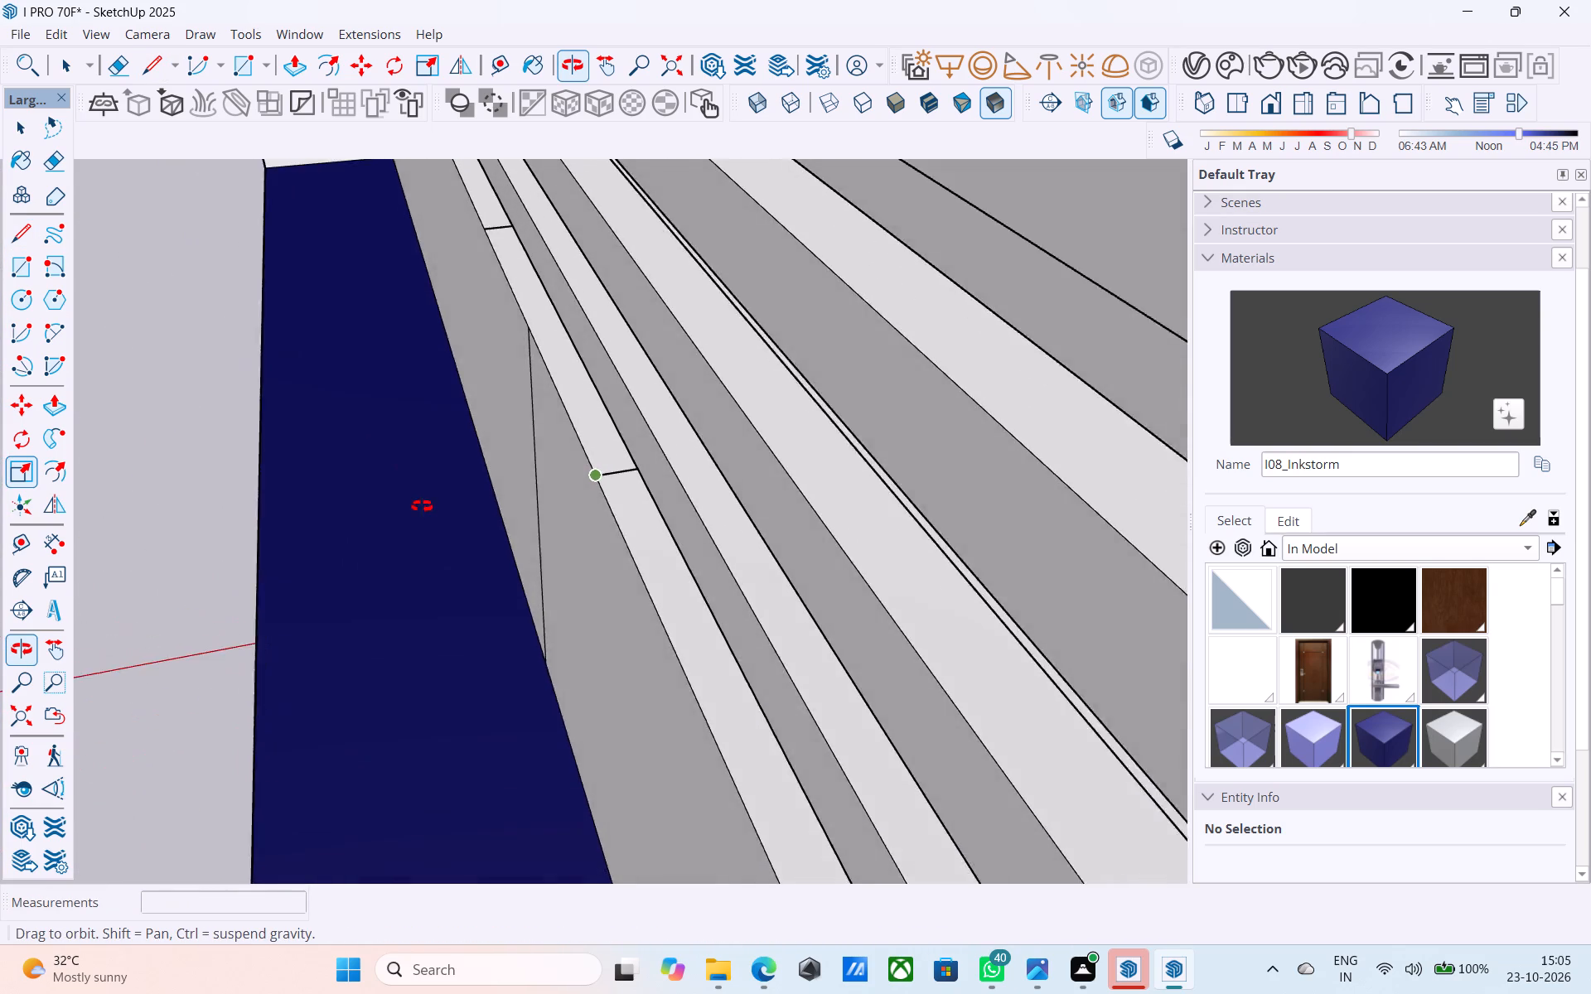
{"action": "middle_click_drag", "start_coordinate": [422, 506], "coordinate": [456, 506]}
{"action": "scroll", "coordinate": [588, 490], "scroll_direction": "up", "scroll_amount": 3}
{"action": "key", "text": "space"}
Draw a rectangle on the upper parapet's top, corner to corner between the two copied cross lines, to separate the centre strip.
{"action": "left_click", "coordinate": [597, 441]}
{"action": "scroll", "coordinate": [597, 440], "scroll_direction": "down", "scroll_amount": 4}
{"action": "middle_click_drag", "start_coordinate": [597, 440], "coordinate": [596, 457]}
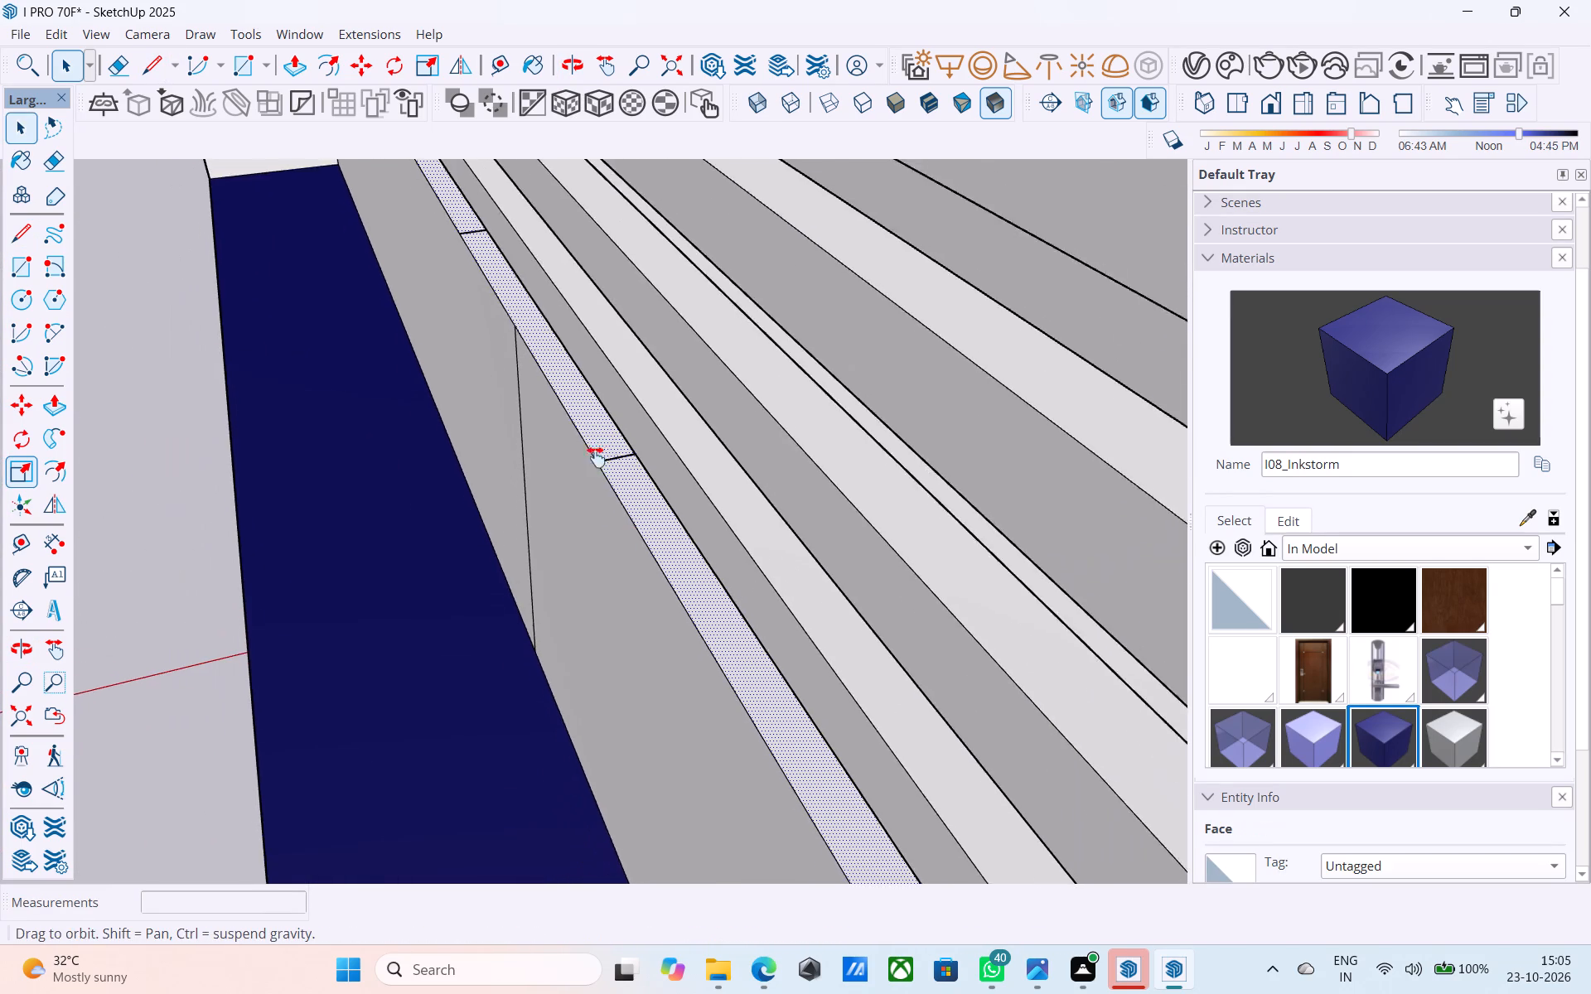
{"action": "middle_click_drag", "start_coordinate": [596, 457], "coordinate": [599, 513]}
{"action": "key", "text": "r"}
{"action": "scroll", "coordinate": [503, 337], "scroll_direction": "up", "scroll_amount": 1}
{"action": "left_click", "coordinate": [478, 276]}
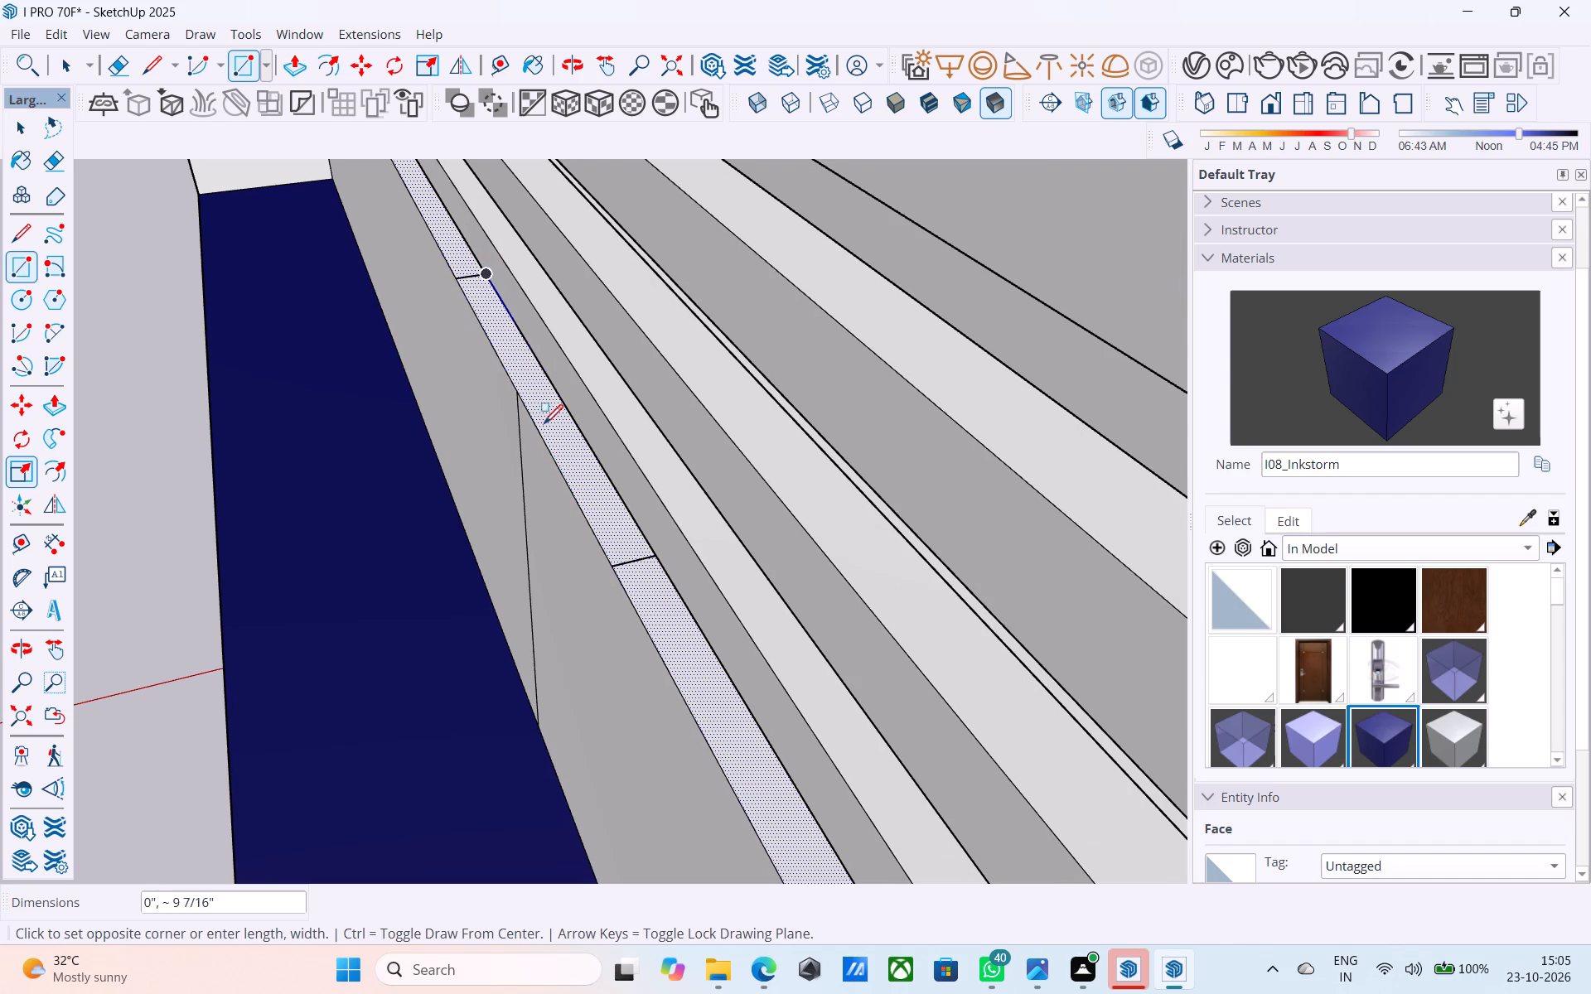
{"action": "left_click", "coordinate": [617, 568]}
Push/Pull the centre strip on the upper parapet's top up 1' 6", level with the railing's top.
{"action": "key", "text": "space"}
{"action": "left_click", "coordinate": [617, 552]}
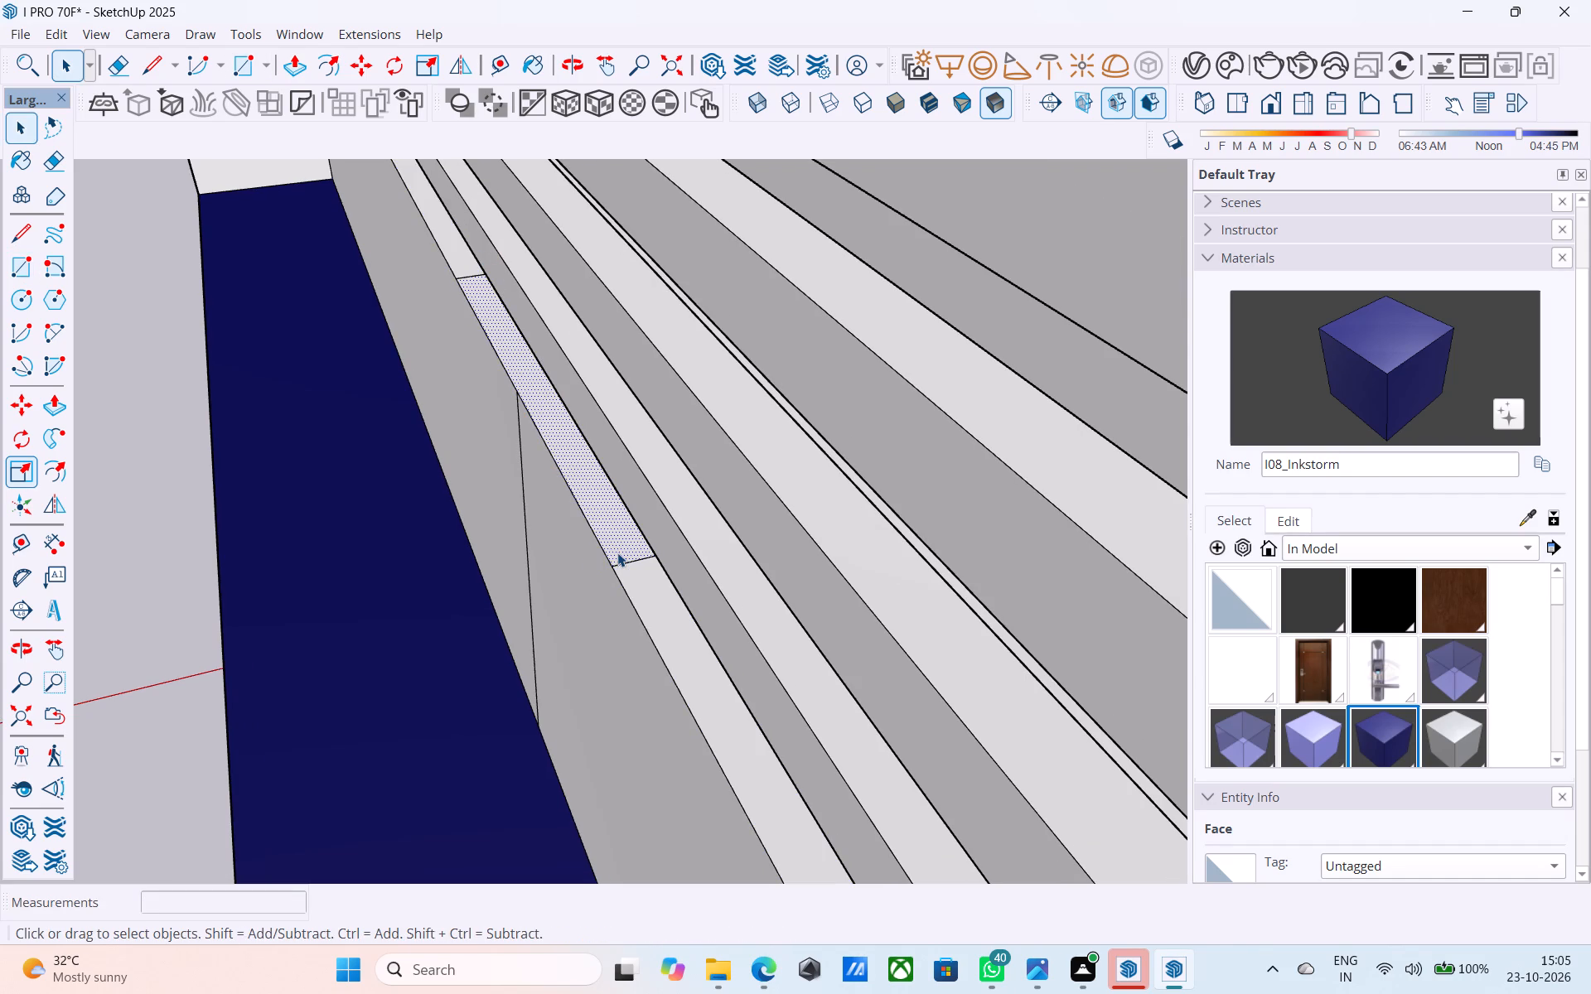
{"action": "key", "text": "p"}
{"action": "left_click", "coordinate": [617, 552]}
{"action": "scroll", "coordinate": [616, 519], "scroll_direction": "down", "scroll_amount": 9}
{"action": "middle_click_drag", "start_coordinate": [616, 519], "coordinate": [605, 578]}
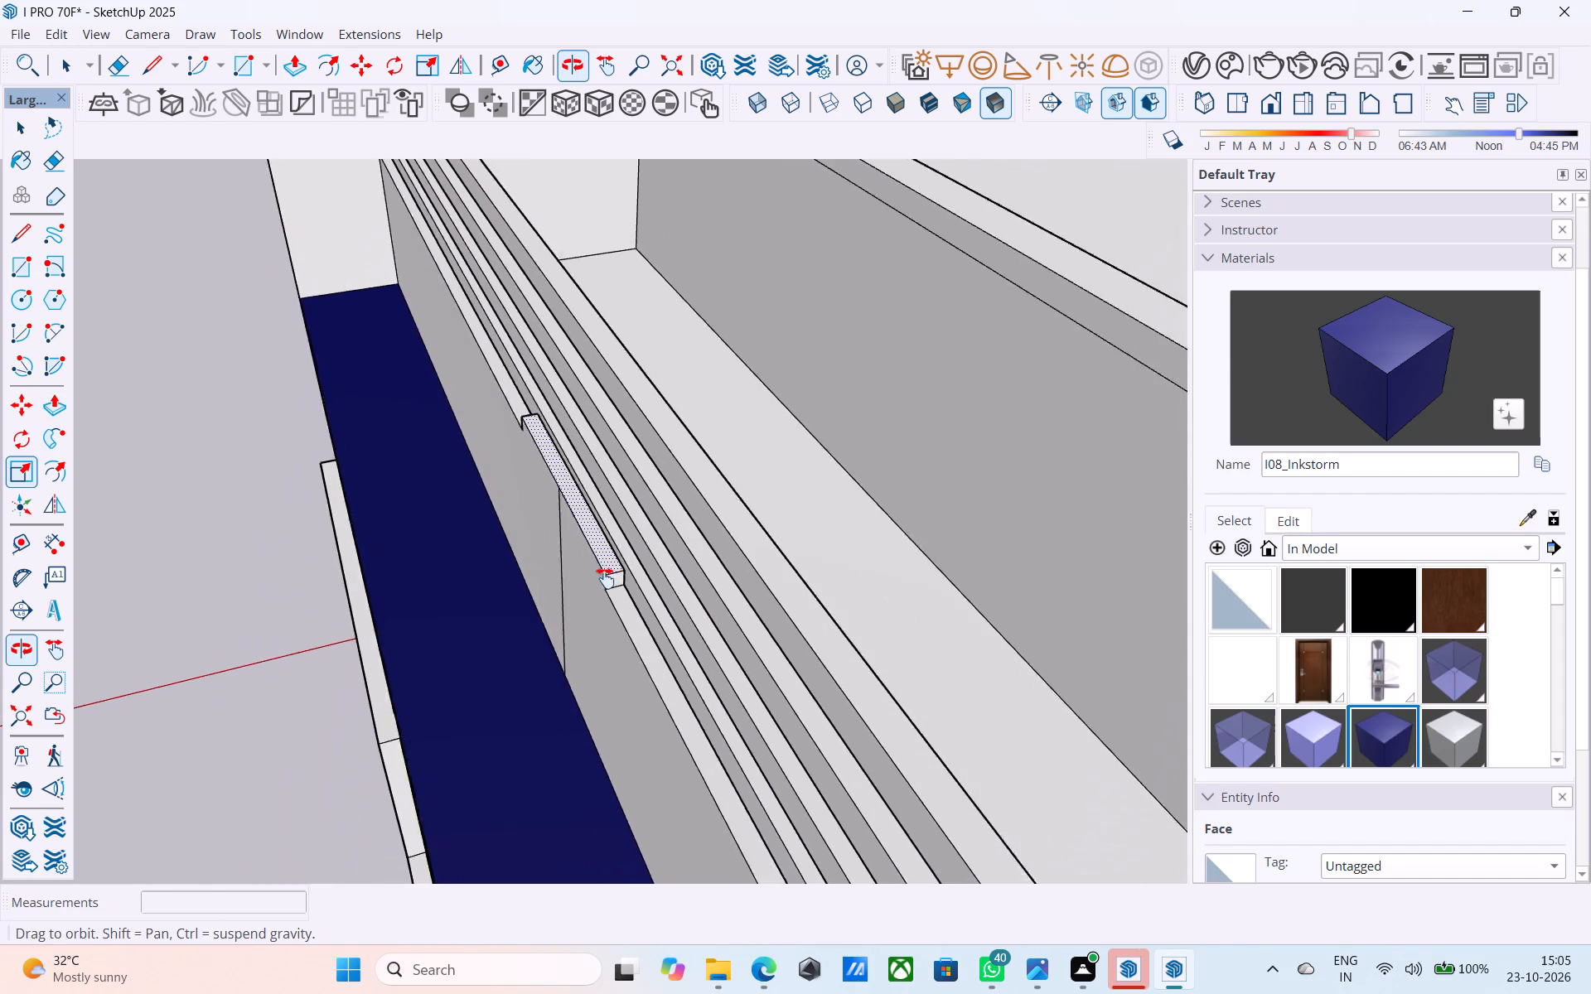
{"action": "middle_click_drag", "start_coordinate": [605, 578], "coordinate": [697, 537]}
{"action": "left_click", "coordinate": [687, 433]}
{"action": "scroll", "coordinate": [661, 456], "scroll_direction": "down", "scroll_amount": 6}
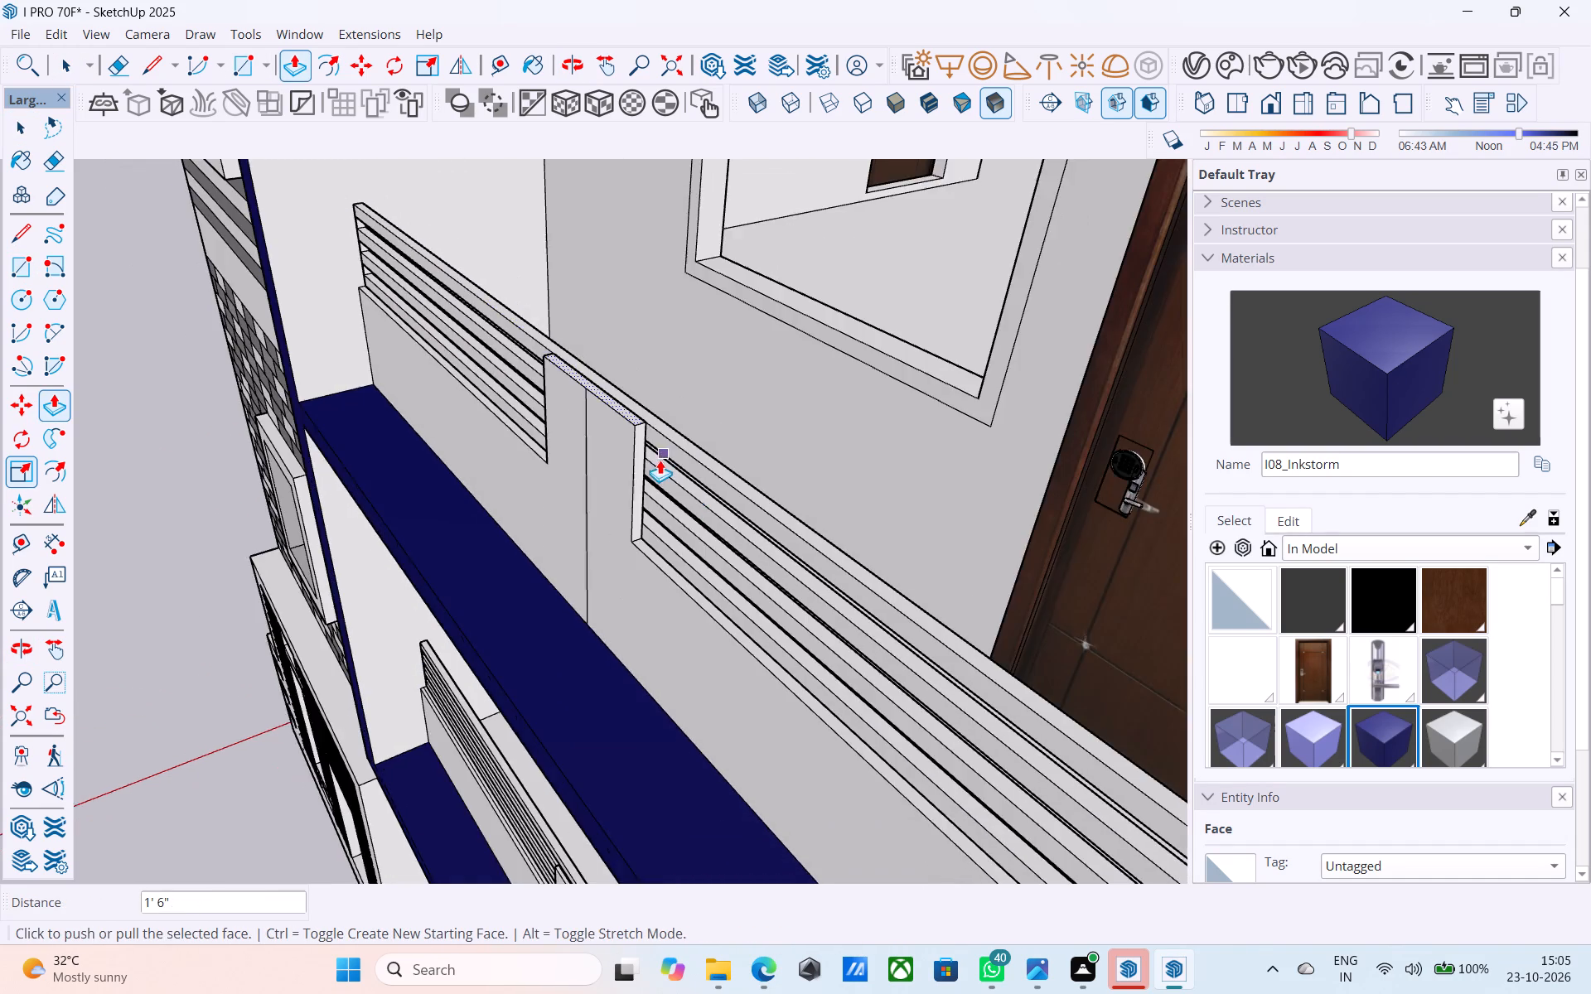
Erase the vertical centre line on the front face of the upper balcony's parapet.
{"action": "middle_click_drag", "start_coordinate": [638, 470], "coordinate": [684, 455]}
{"action": "key", "text": "e"}
{"action": "left_click_drag", "start_coordinate": [594, 514], "coordinate": [568, 508]}
Save the model with the whole house front in view.
{"action": "scroll", "coordinate": [572, 500], "scroll_direction": "down", "scroll_amount": 6}
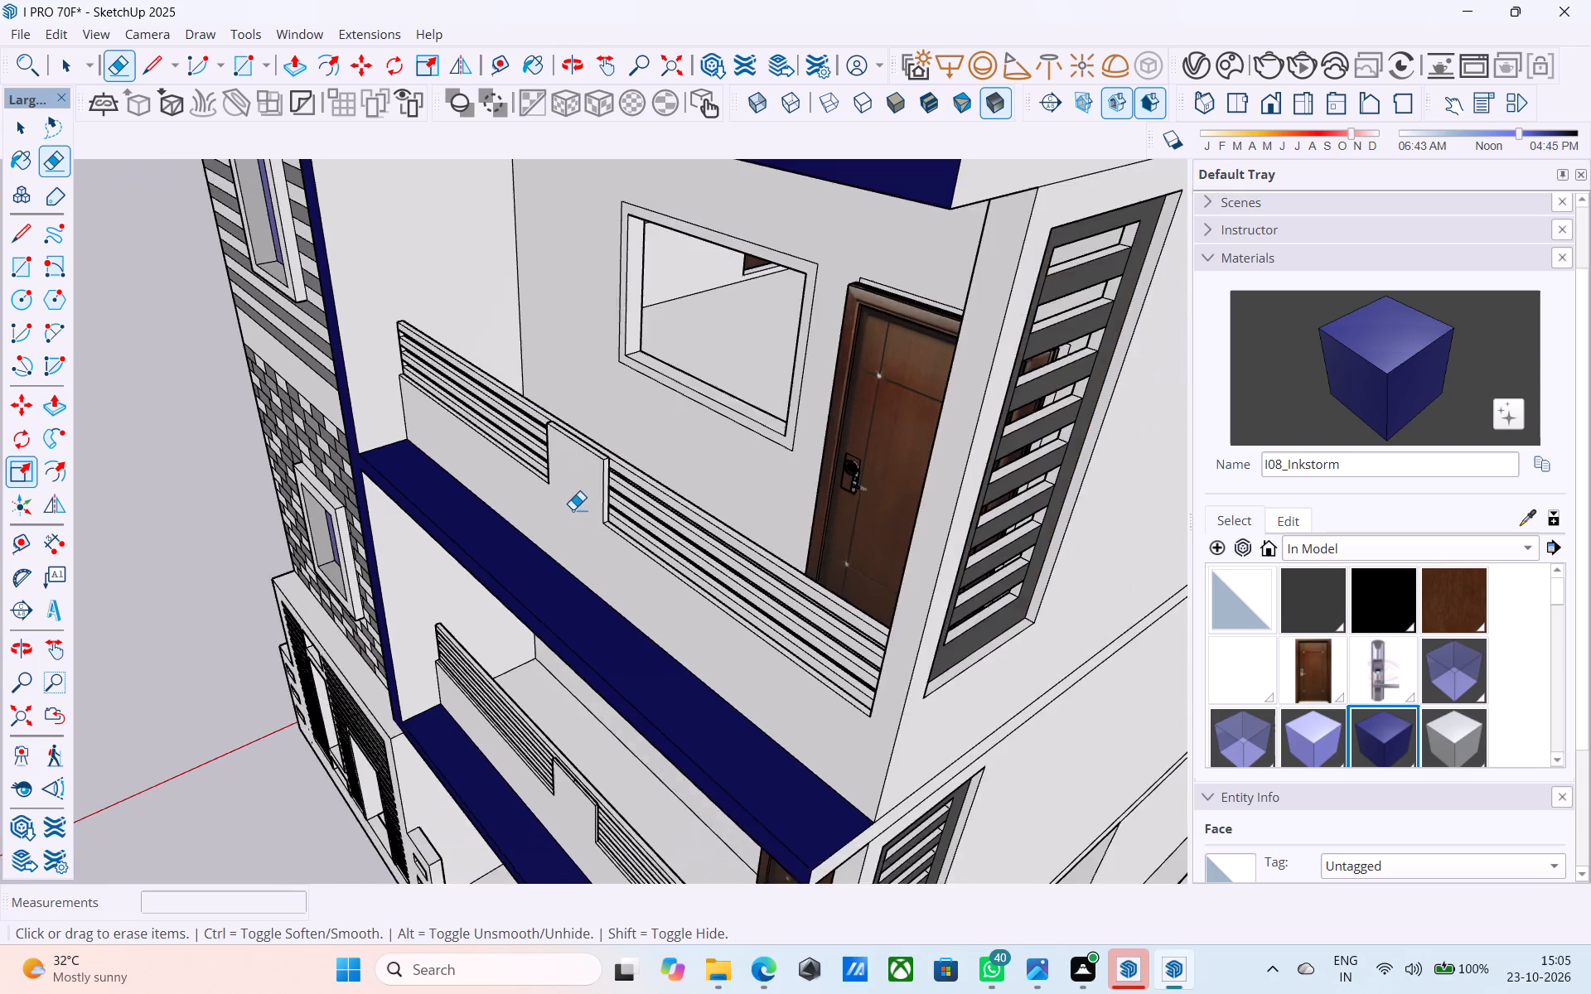
{"action": "middle_click_drag", "start_coordinate": [573, 510], "coordinate": [636, 466]}
{"action": "scroll", "coordinate": [636, 443], "scroll_direction": "down", "scroll_amount": 7}
{"action": "middle_click_drag", "start_coordinate": [626, 483], "coordinate": [999, 353]}
{"action": "scroll", "coordinate": [928, 407], "scroll_direction": "down", "scroll_amount": 5}
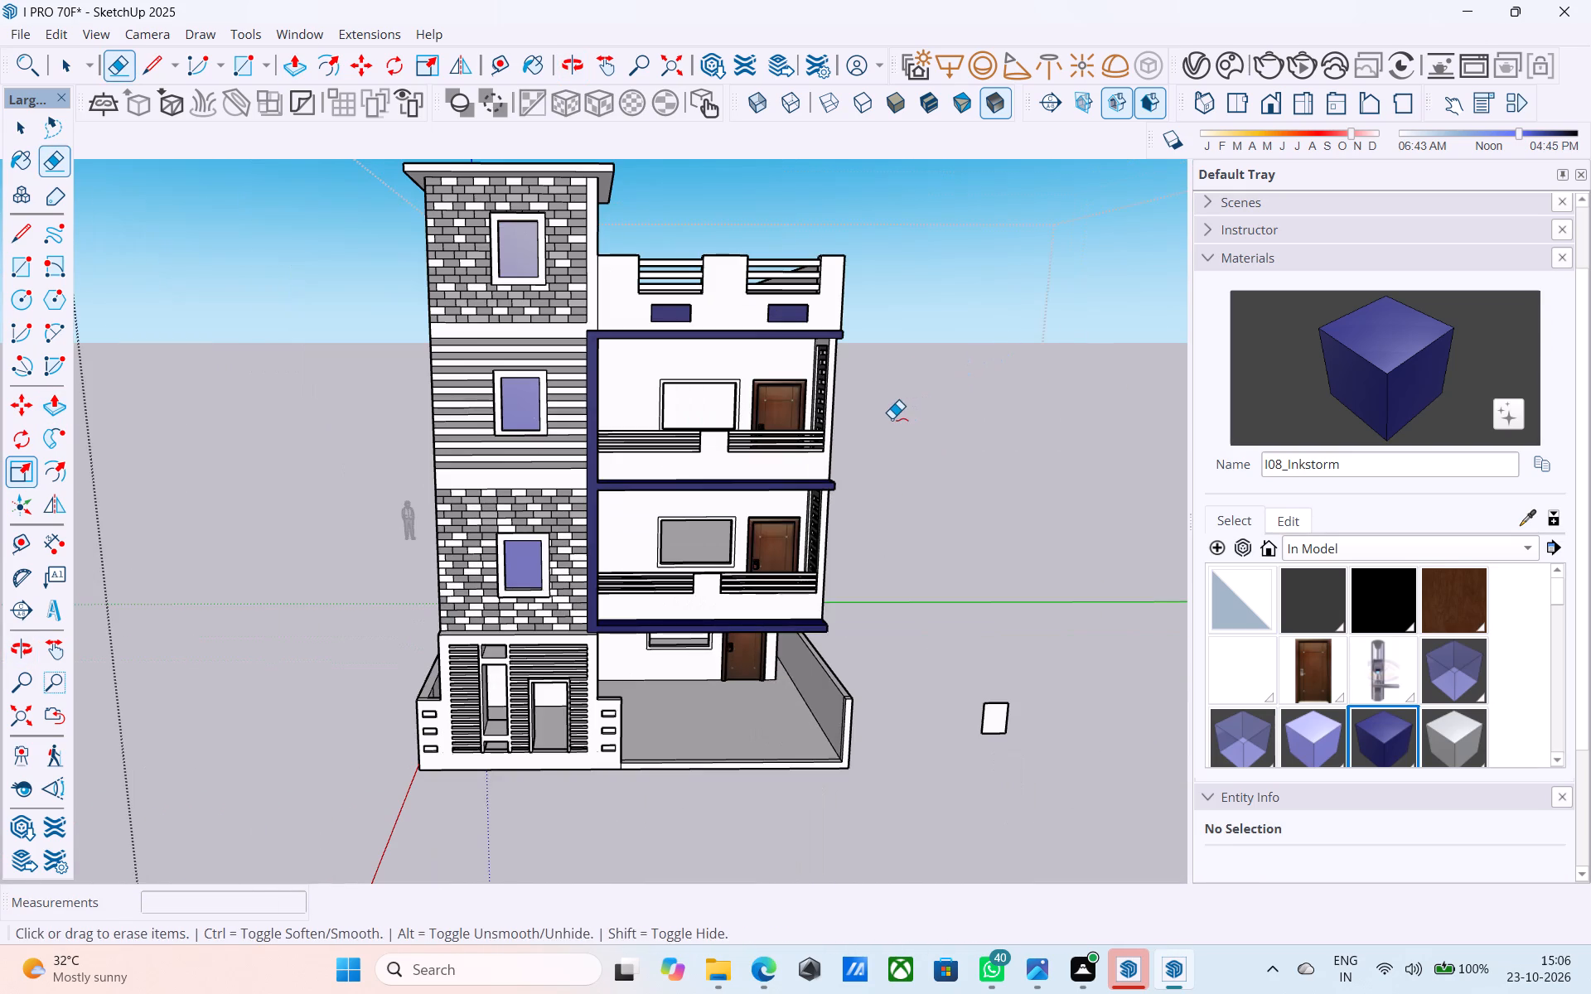
{"action": "key", "text": "ctrl+s"}
Examine the upper balcony's raised centre block against the lower balcony and the roof parapet above.
{"action": "middle_click_drag", "start_coordinate": [827, 424], "coordinate": [818, 426]}
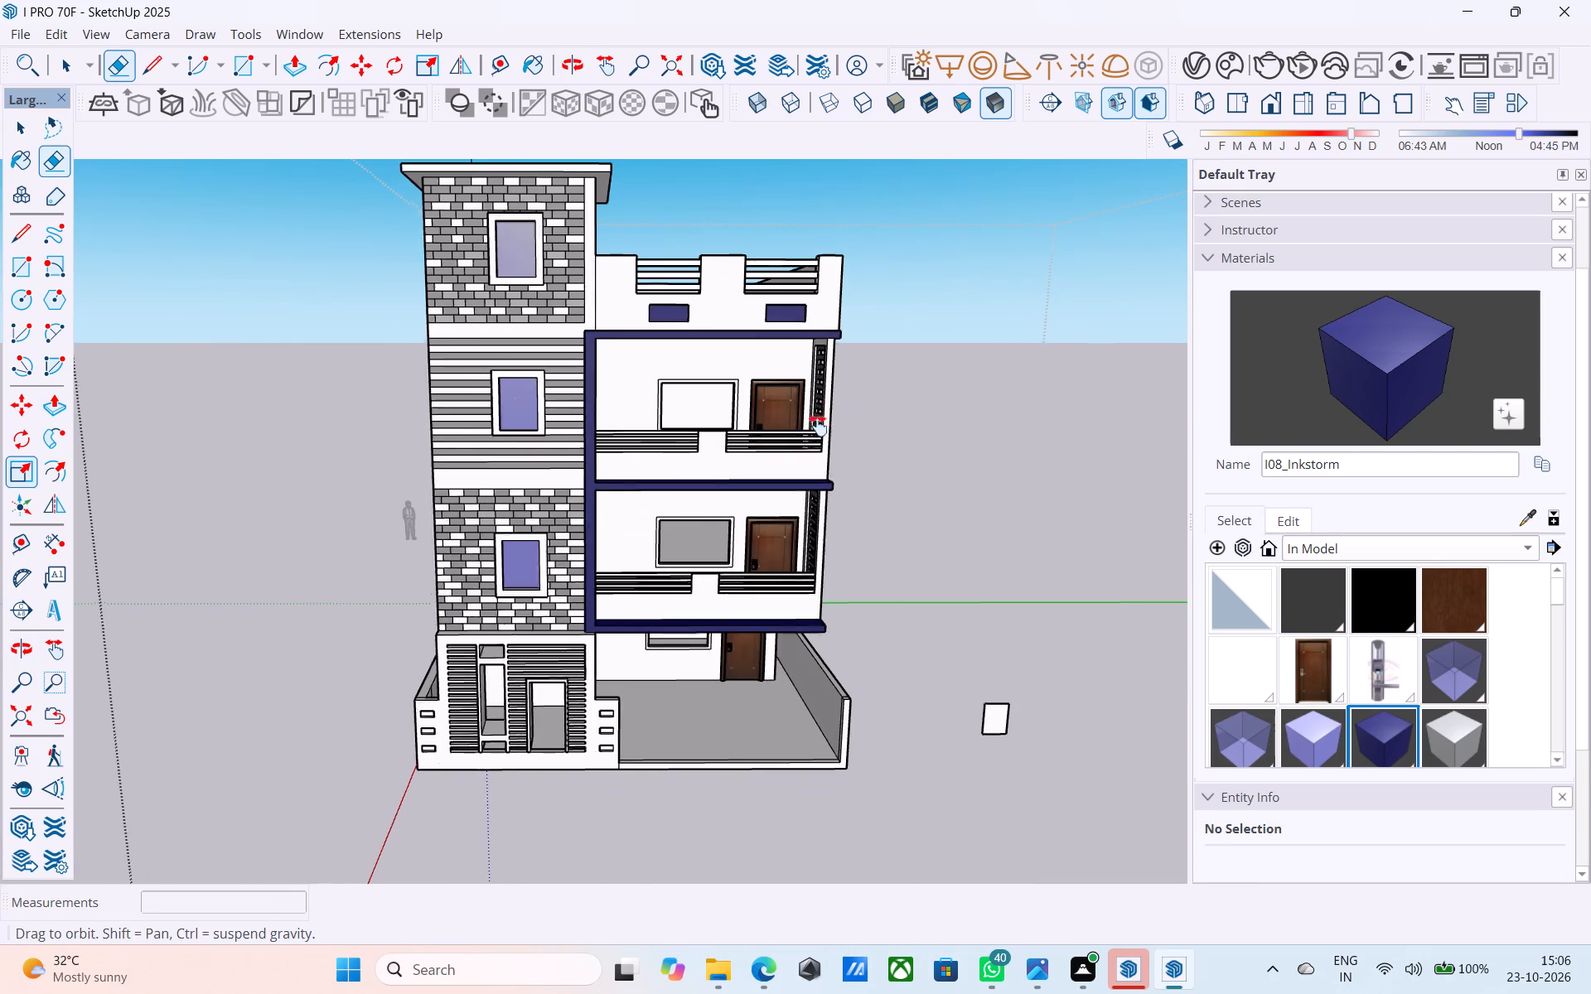
{"action": "middle_click_drag", "start_coordinate": [818, 426], "coordinate": [750, 430]}
{"action": "scroll", "coordinate": [705, 425], "scroll_direction": "up", "scroll_amount": 4}
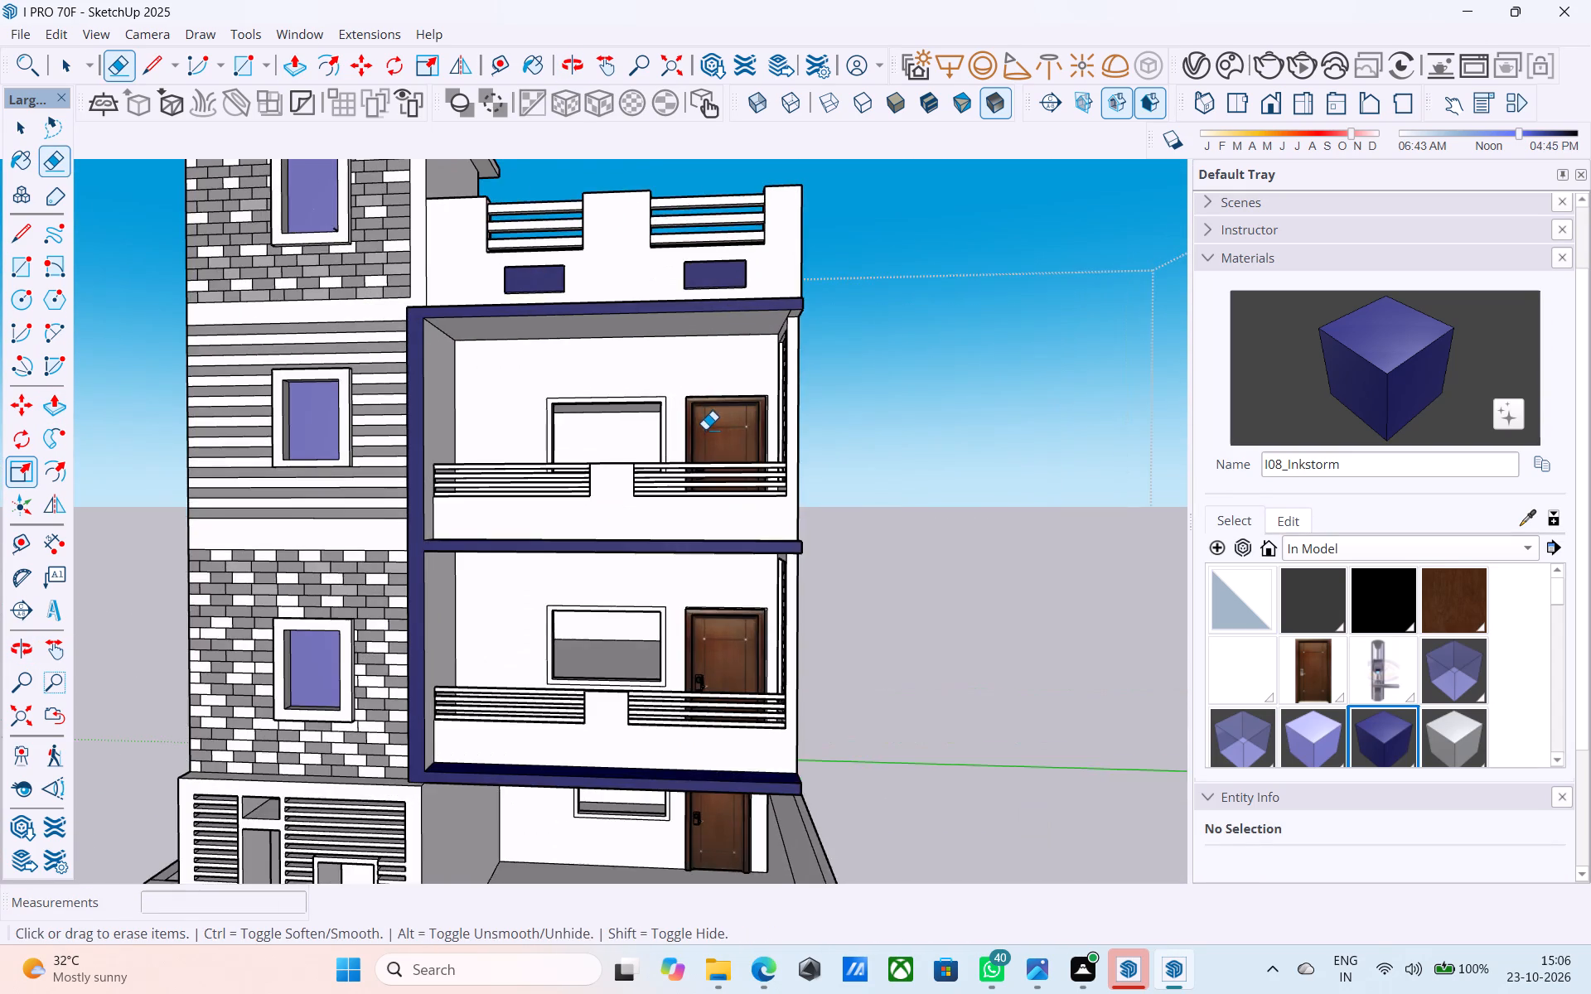
{"action": "scroll", "coordinate": [705, 429], "scroll_direction": "down", "scroll_amount": 2}
{"action": "middle_click_drag", "start_coordinate": [710, 438], "coordinate": [761, 564], "text": "shift"}
{"action": "scroll", "coordinate": [650, 630], "scroll_direction": "up", "scroll_amount": 5}
{"action": "middle_click_drag", "start_coordinate": [685, 615], "coordinate": [691, 664], "text": "shift"}
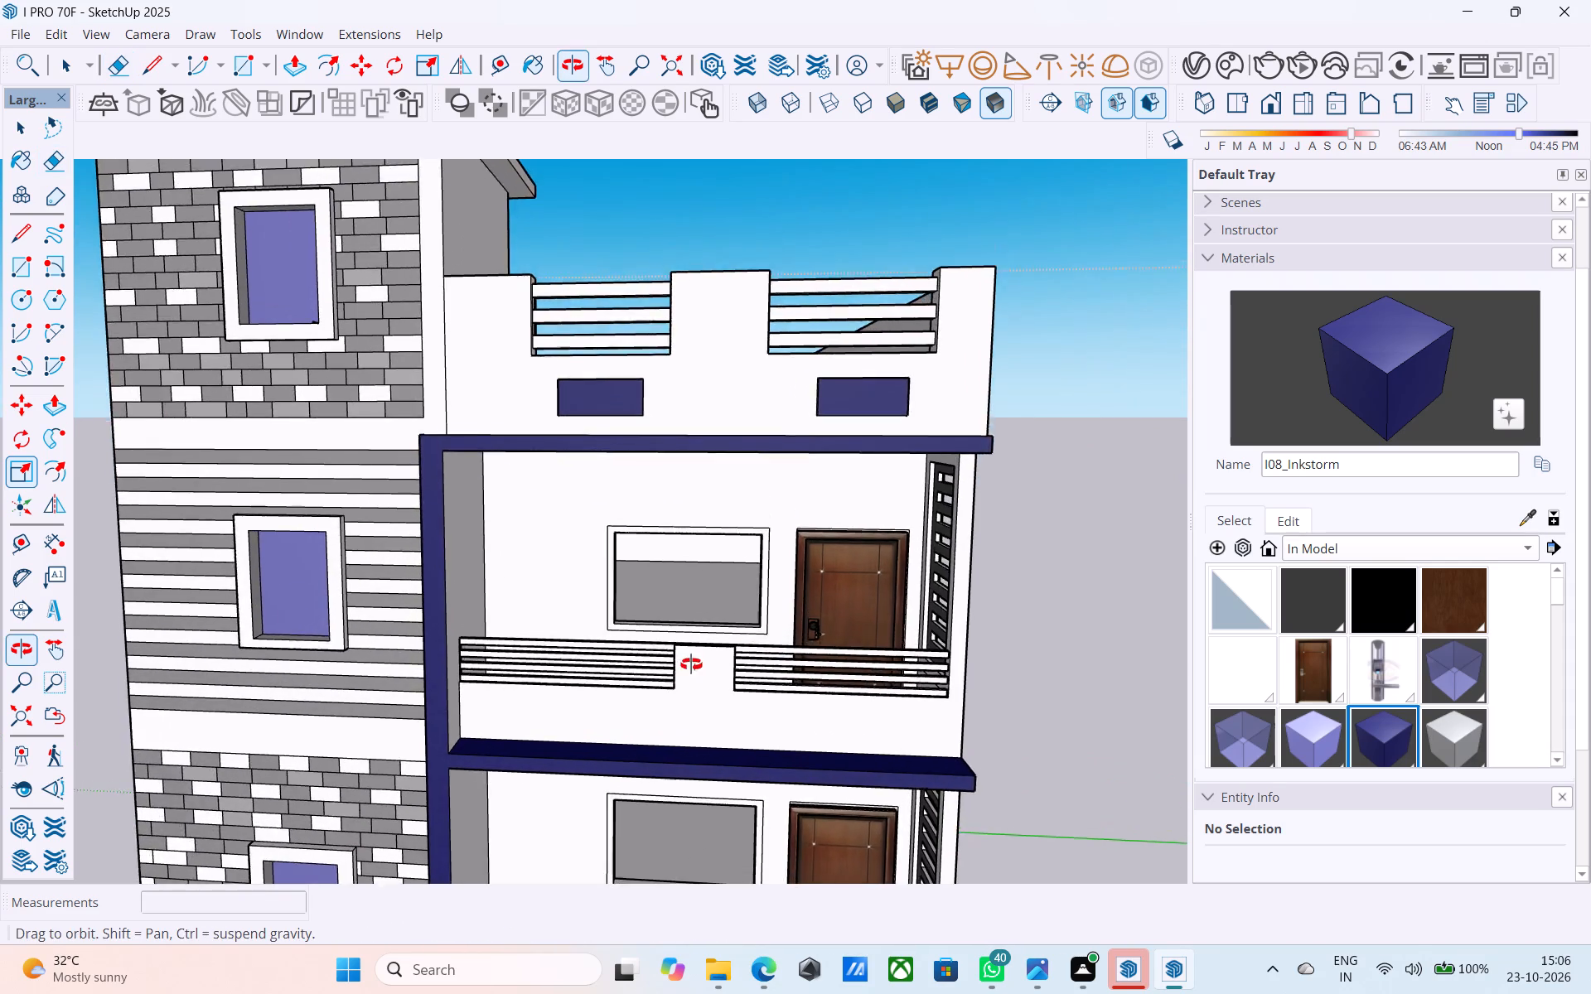
{"action": "middle_click_drag", "start_coordinate": [691, 664], "coordinate": [693, 663], "text": "shift"}
{"action": "scroll", "coordinate": [692, 664], "scroll_direction": "up", "scroll_amount": 3}
{"action": "scroll", "coordinate": [694, 640], "scroll_direction": "down", "scroll_amount": 5}
{"action": "middle_click_drag", "start_coordinate": [694, 640], "coordinate": [716, 731], "text": "shift"}
{"action": "scroll", "coordinate": [763, 567], "scroll_direction": "up", "scroll_amount": 1}
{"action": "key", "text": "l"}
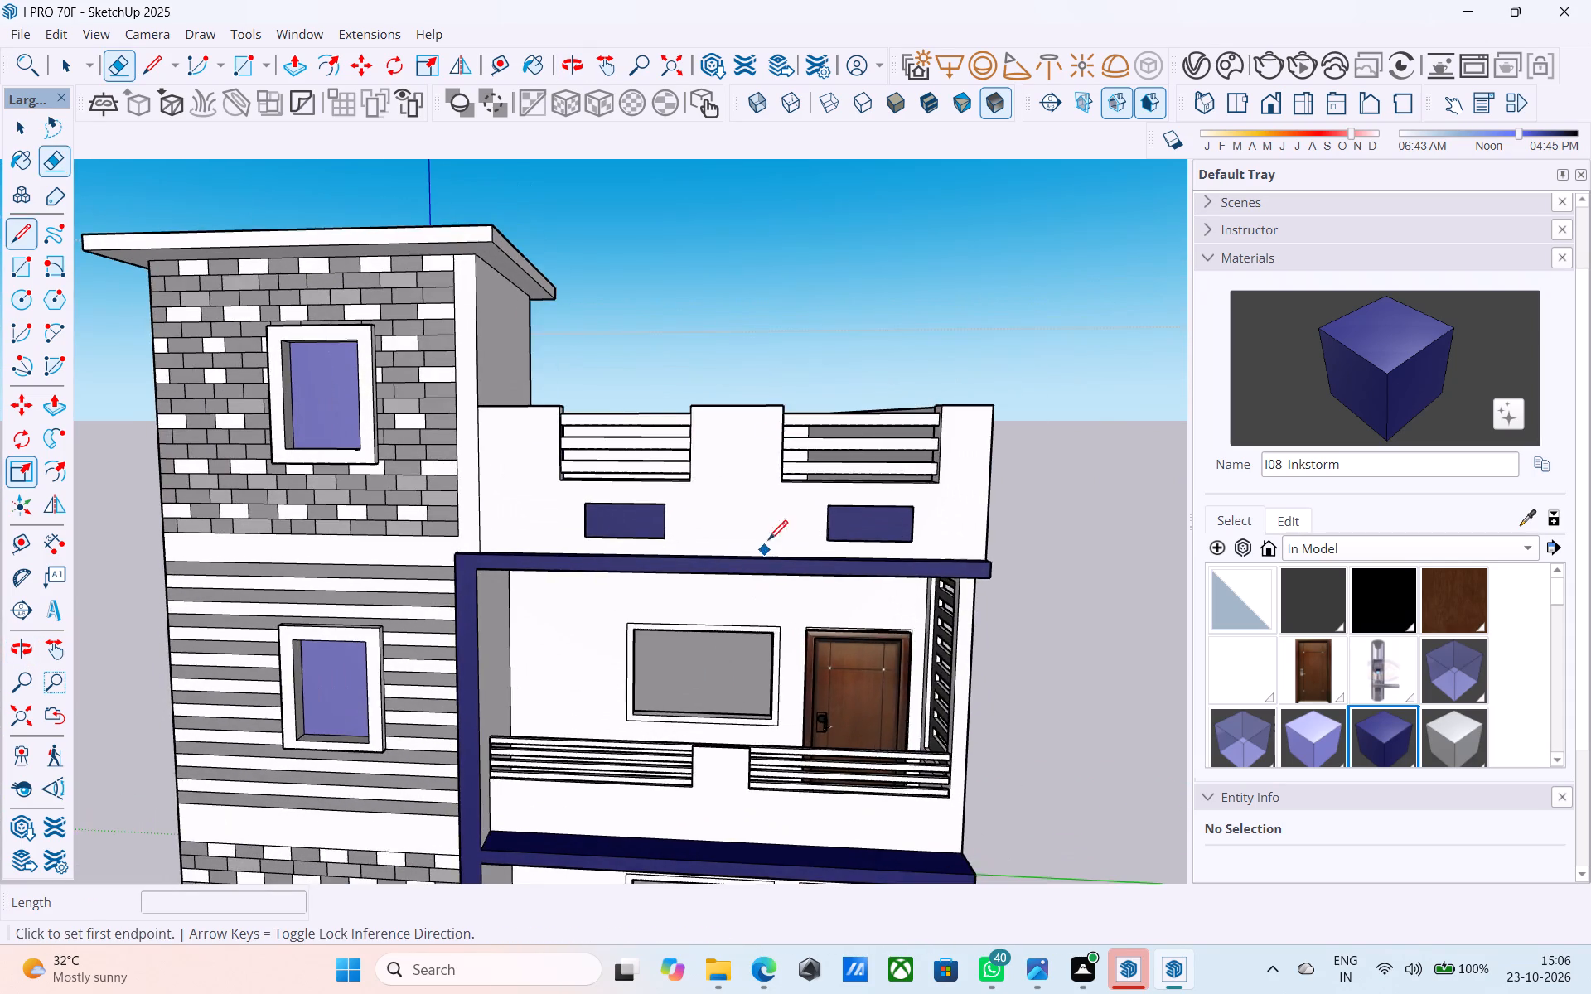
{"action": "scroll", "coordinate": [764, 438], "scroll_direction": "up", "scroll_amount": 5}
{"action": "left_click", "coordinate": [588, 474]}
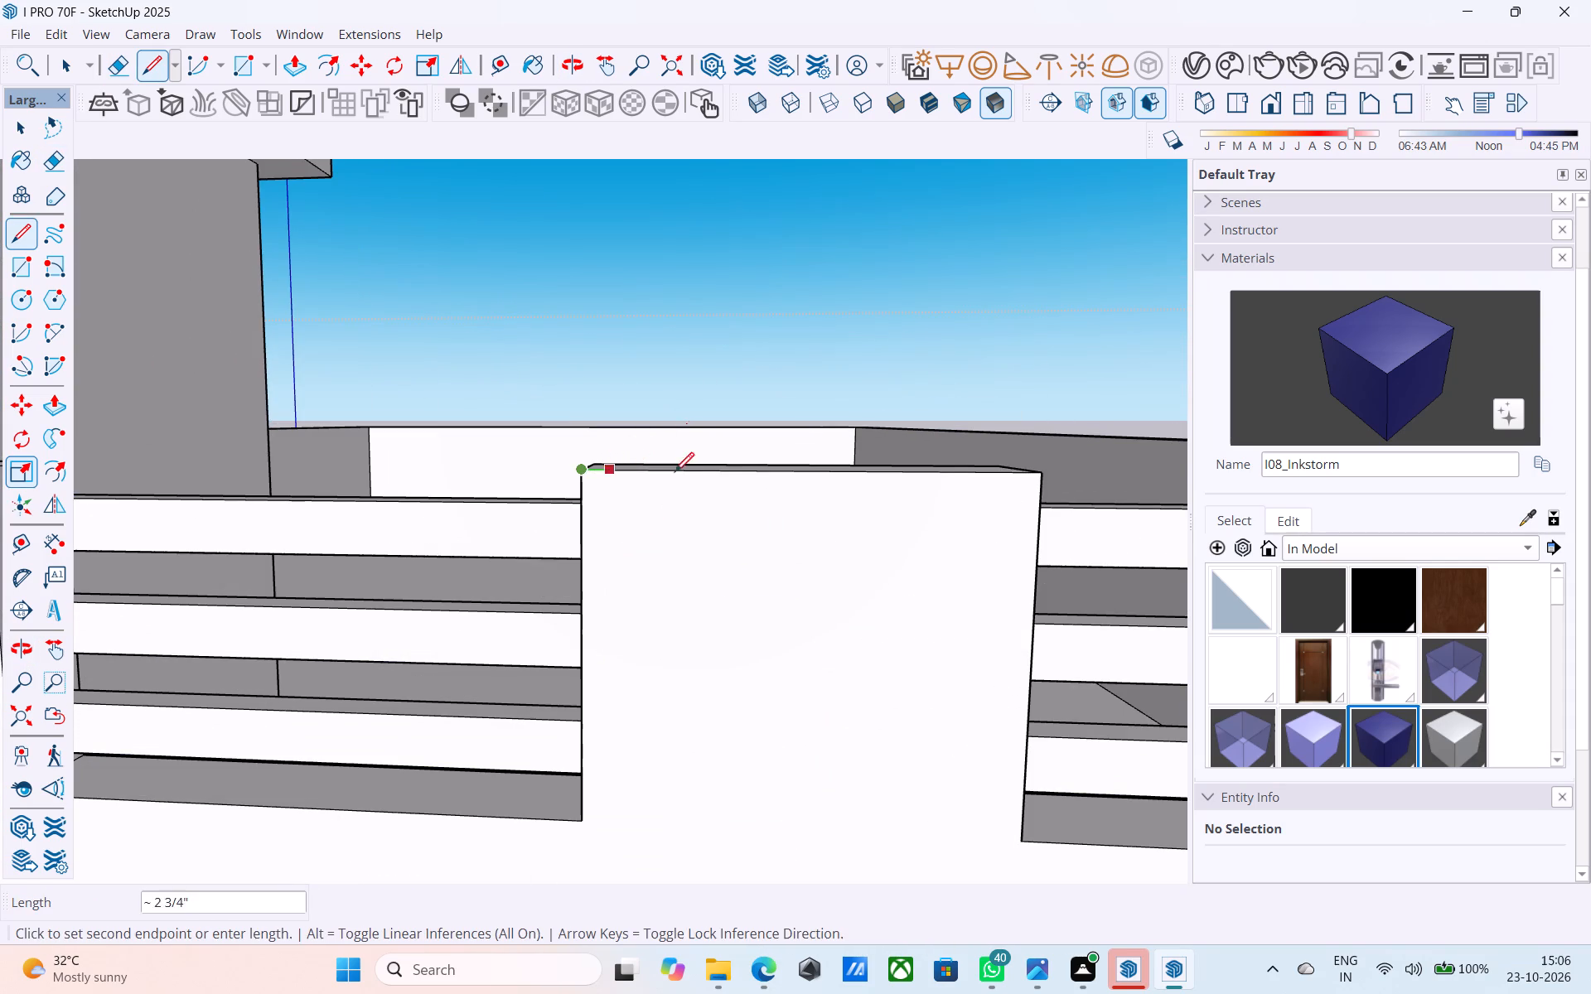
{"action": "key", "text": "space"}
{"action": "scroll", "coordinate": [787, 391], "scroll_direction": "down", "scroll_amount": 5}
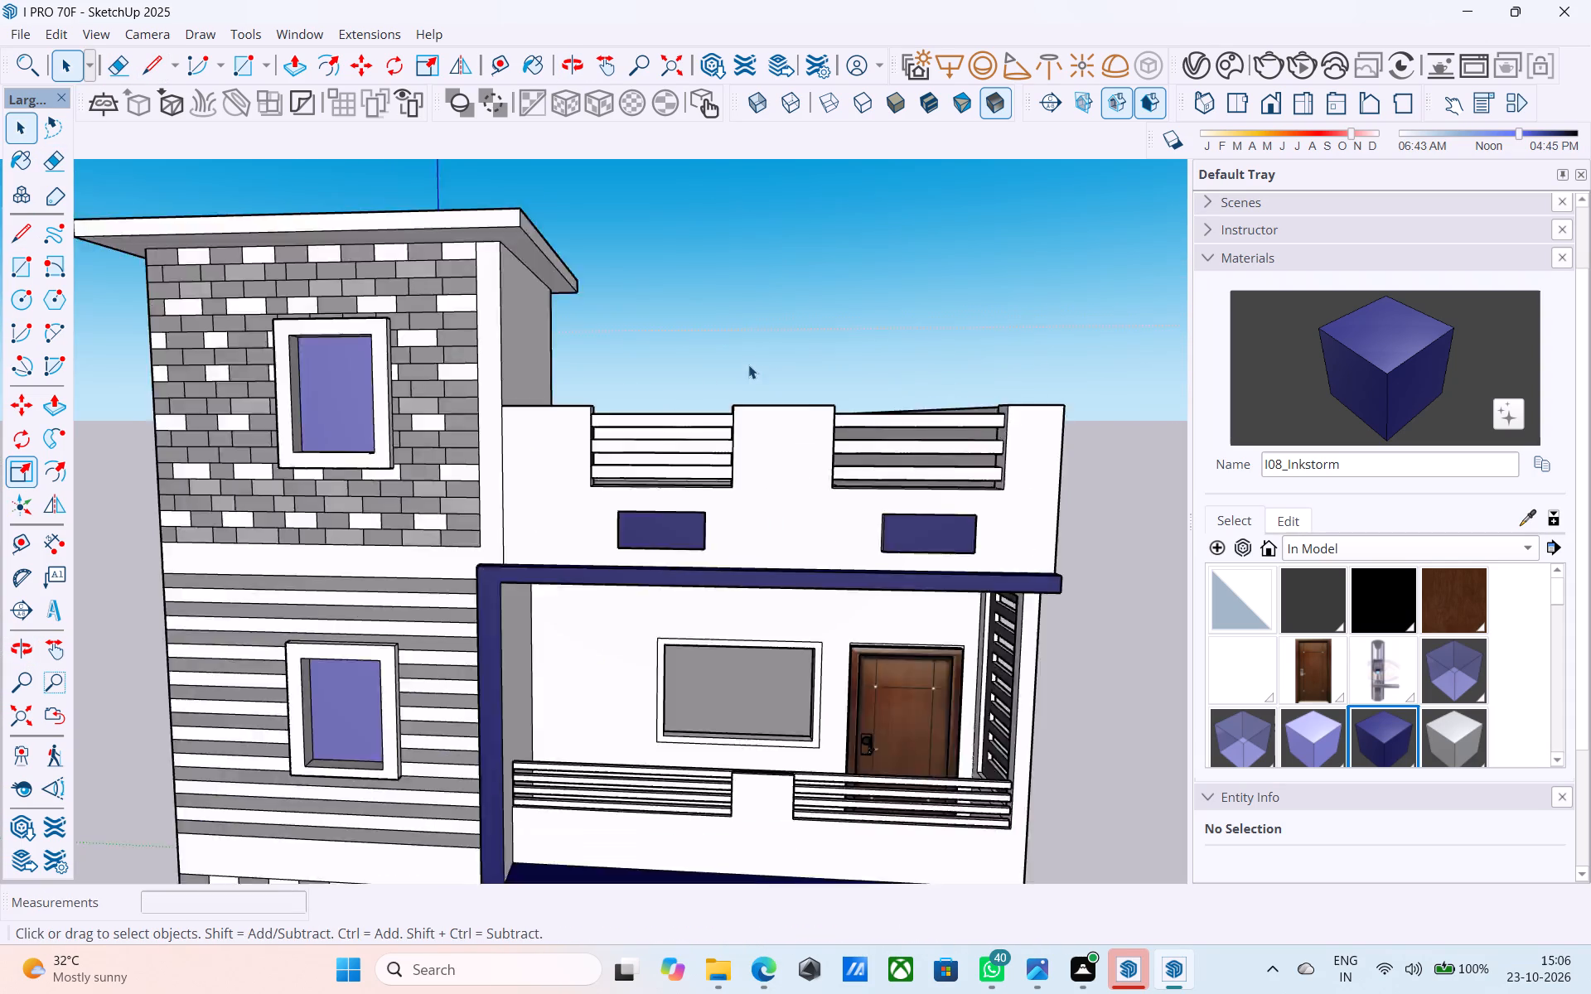
Push/Pull the door-side face of the upper balcony's raised centre block outward 1'.
{"action": "scroll", "coordinate": [748, 364], "scroll_direction": "down", "scroll_amount": 7}
{"action": "scroll", "coordinate": [805, 499], "scroll_direction": "up", "scroll_amount": 11}
{"action": "middle_click_drag", "start_coordinate": [792, 639], "coordinate": [669, 583]}
{"action": "scroll", "coordinate": [620, 529], "scroll_direction": "down", "scroll_amount": 7}
{"action": "scroll", "coordinate": [647, 678], "scroll_direction": "up", "scroll_amount": 1}
{"action": "middle_click_drag", "start_coordinate": [647, 677], "coordinate": [588, 689]}
{"action": "scroll", "coordinate": [565, 629], "scroll_direction": "up", "scroll_amount": 2}
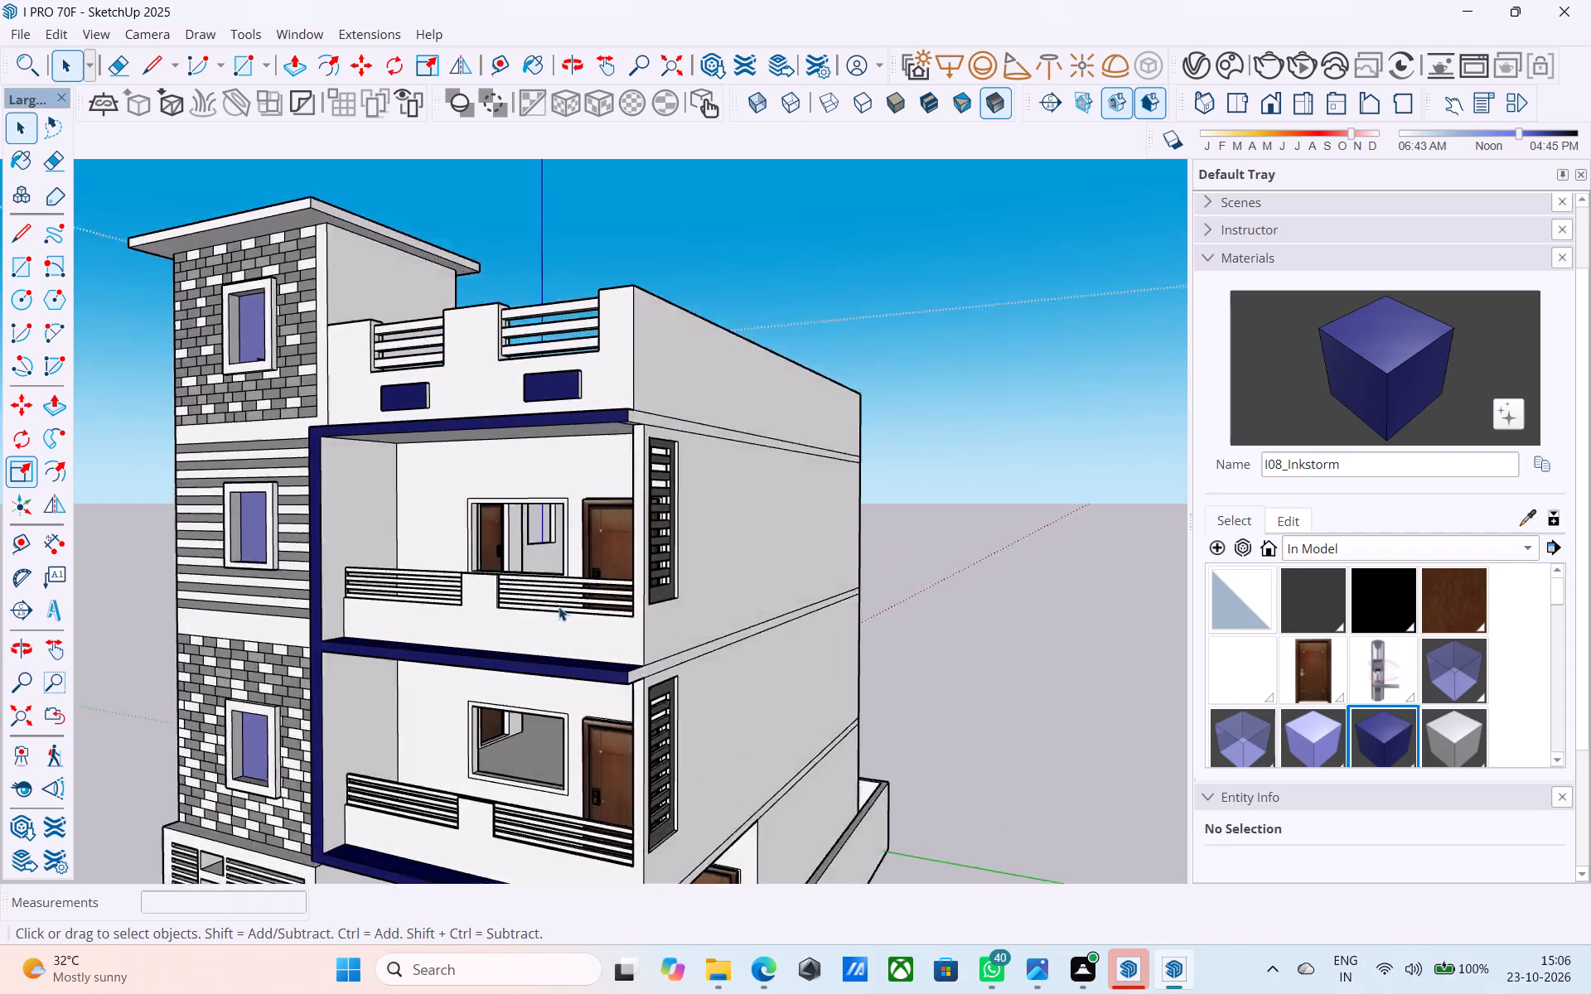
{"action": "scroll", "coordinate": [559, 606], "scroll_direction": "up", "scroll_amount": 15}
{"action": "left_click", "coordinate": [471, 593]}
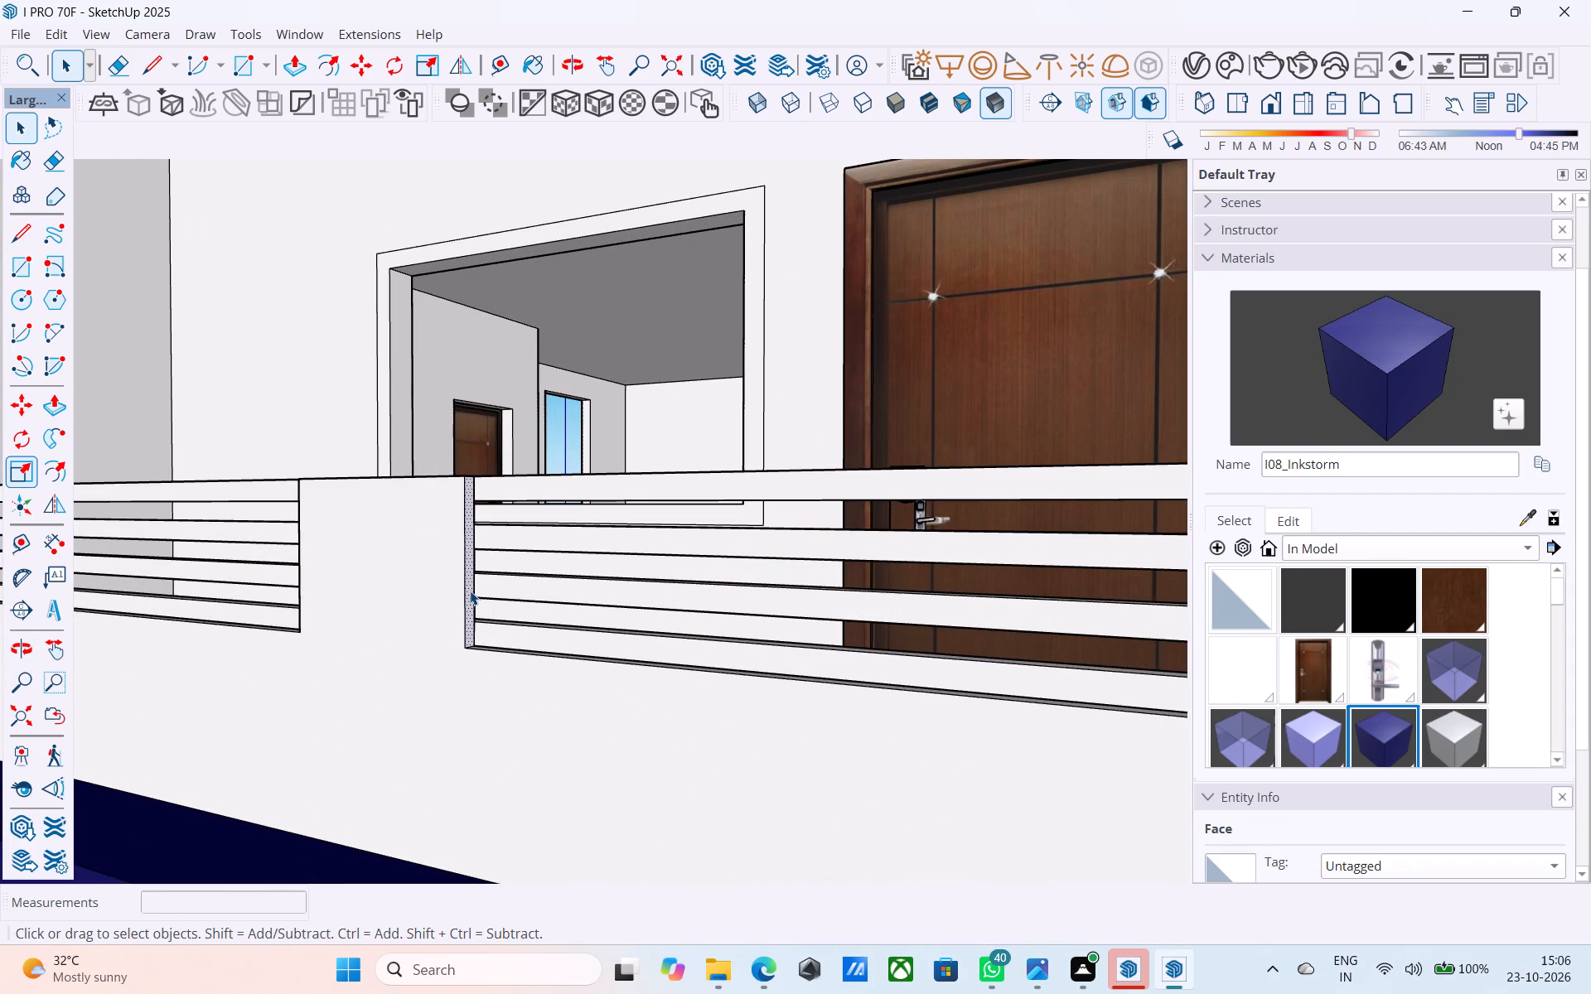
{"action": "key", "text": "l"}
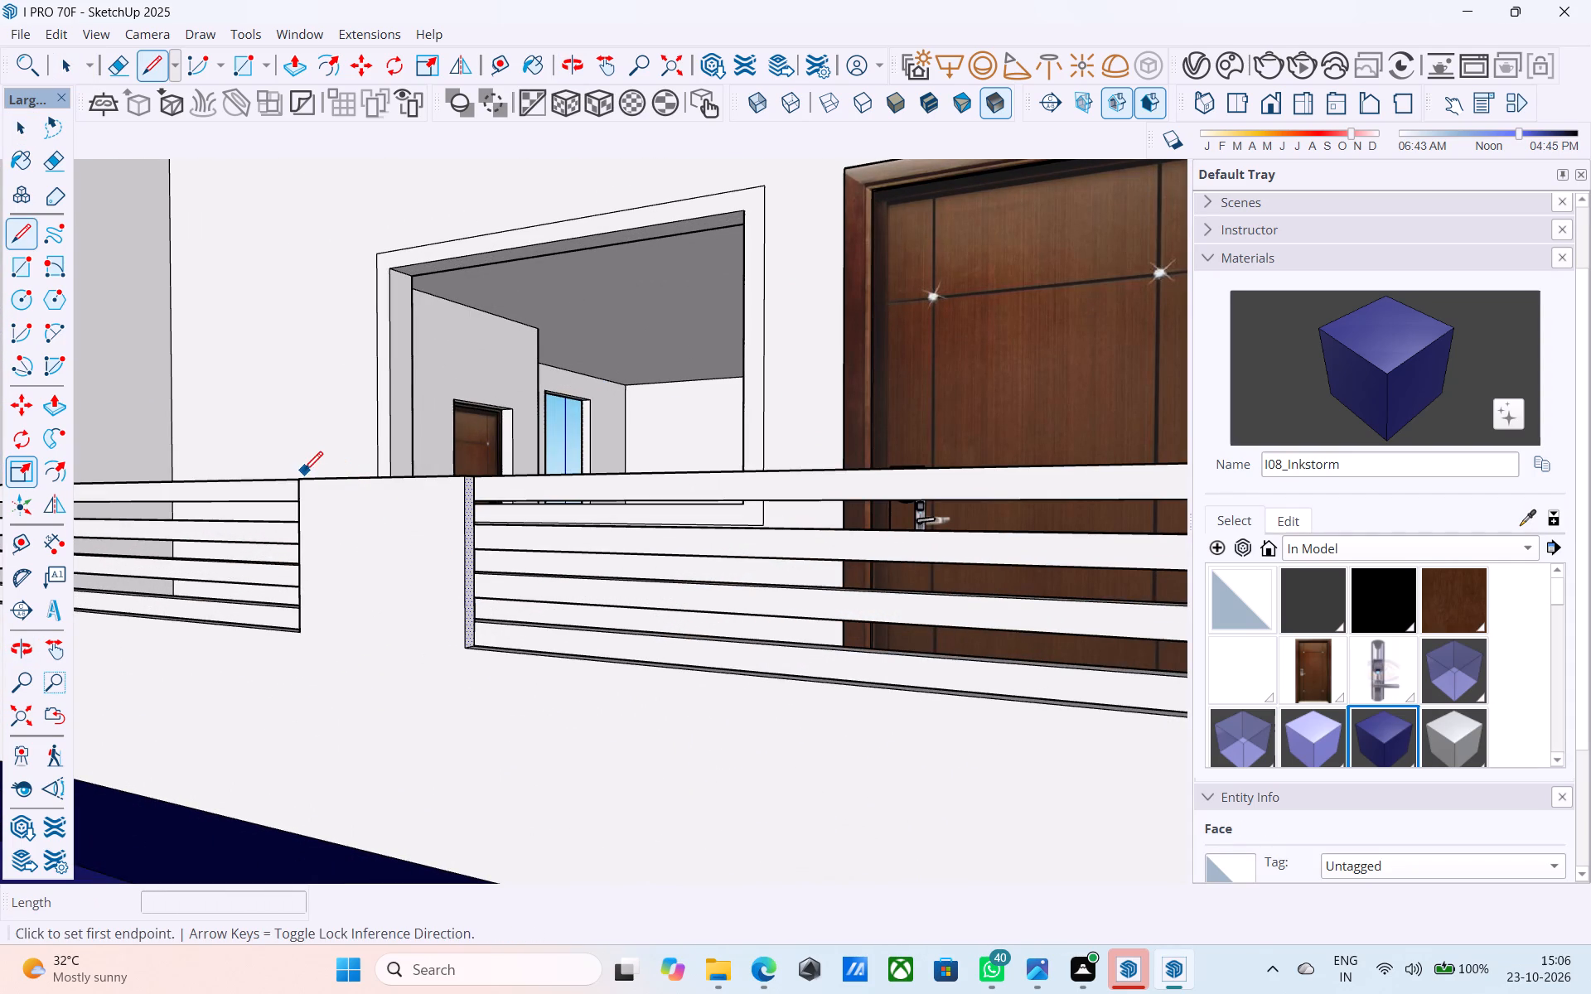
{"action": "left_click", "coordinate": [297, 480]}
{"action": "key", "text": "space"}
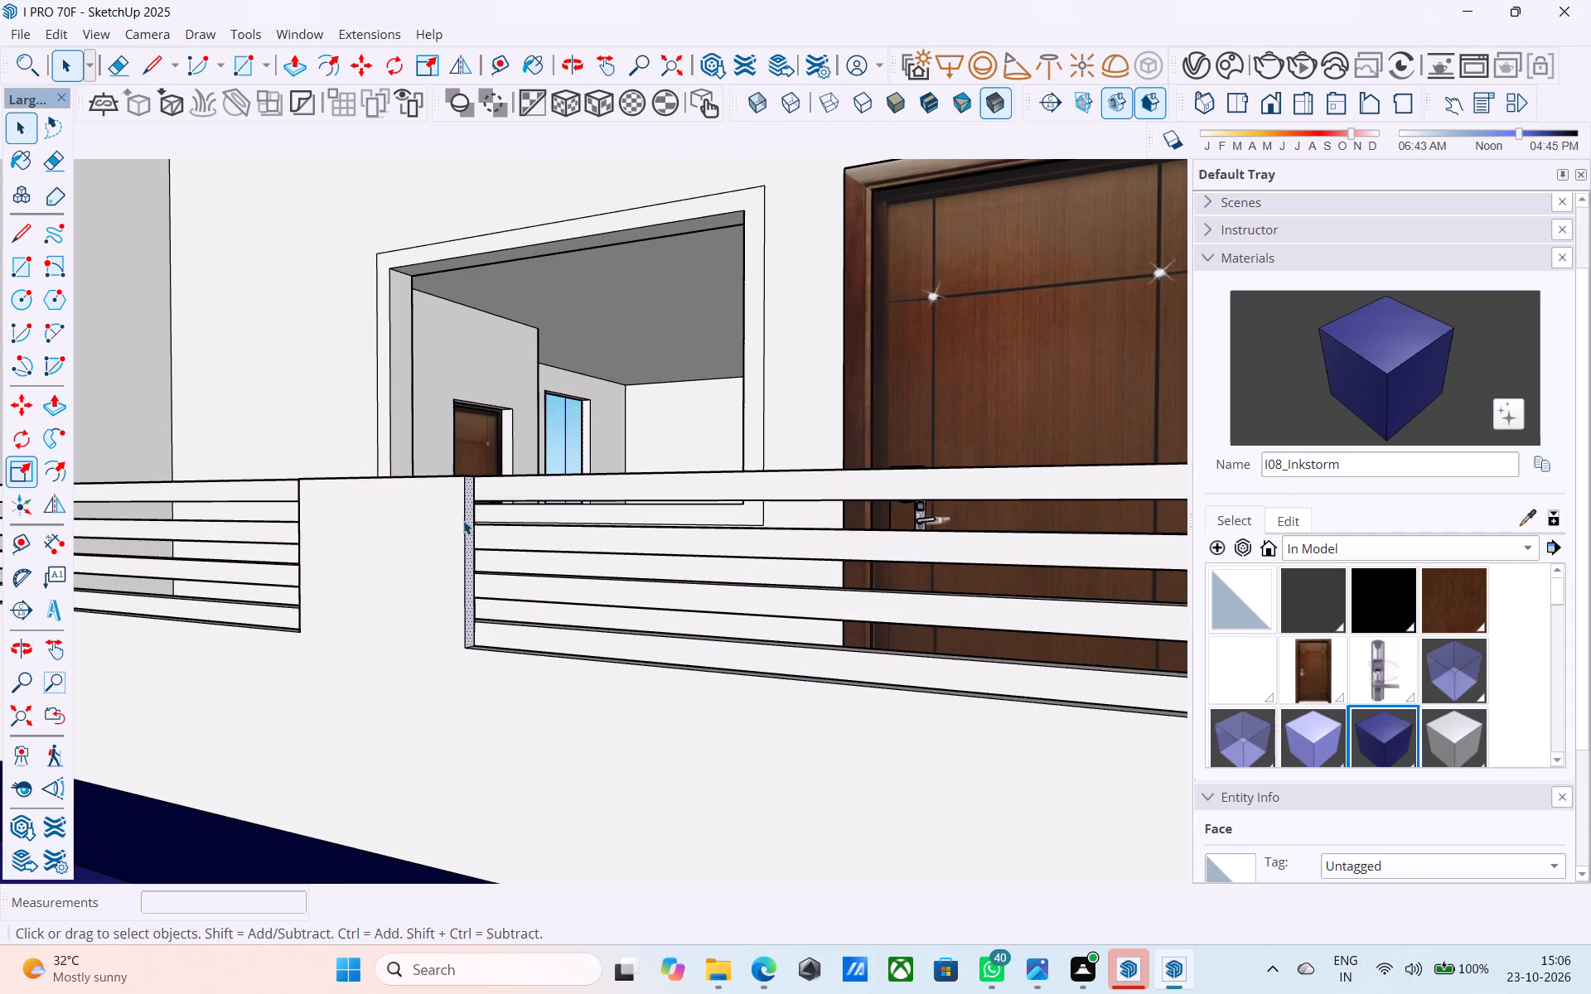
{"action": "scroll", "coordinate": [460, 530], "scroll_direction": "up", "scroll_amount": 3}
{"action": "key", "text": "p"}
{"action": "left_click", "coordinate": [472, 538]}
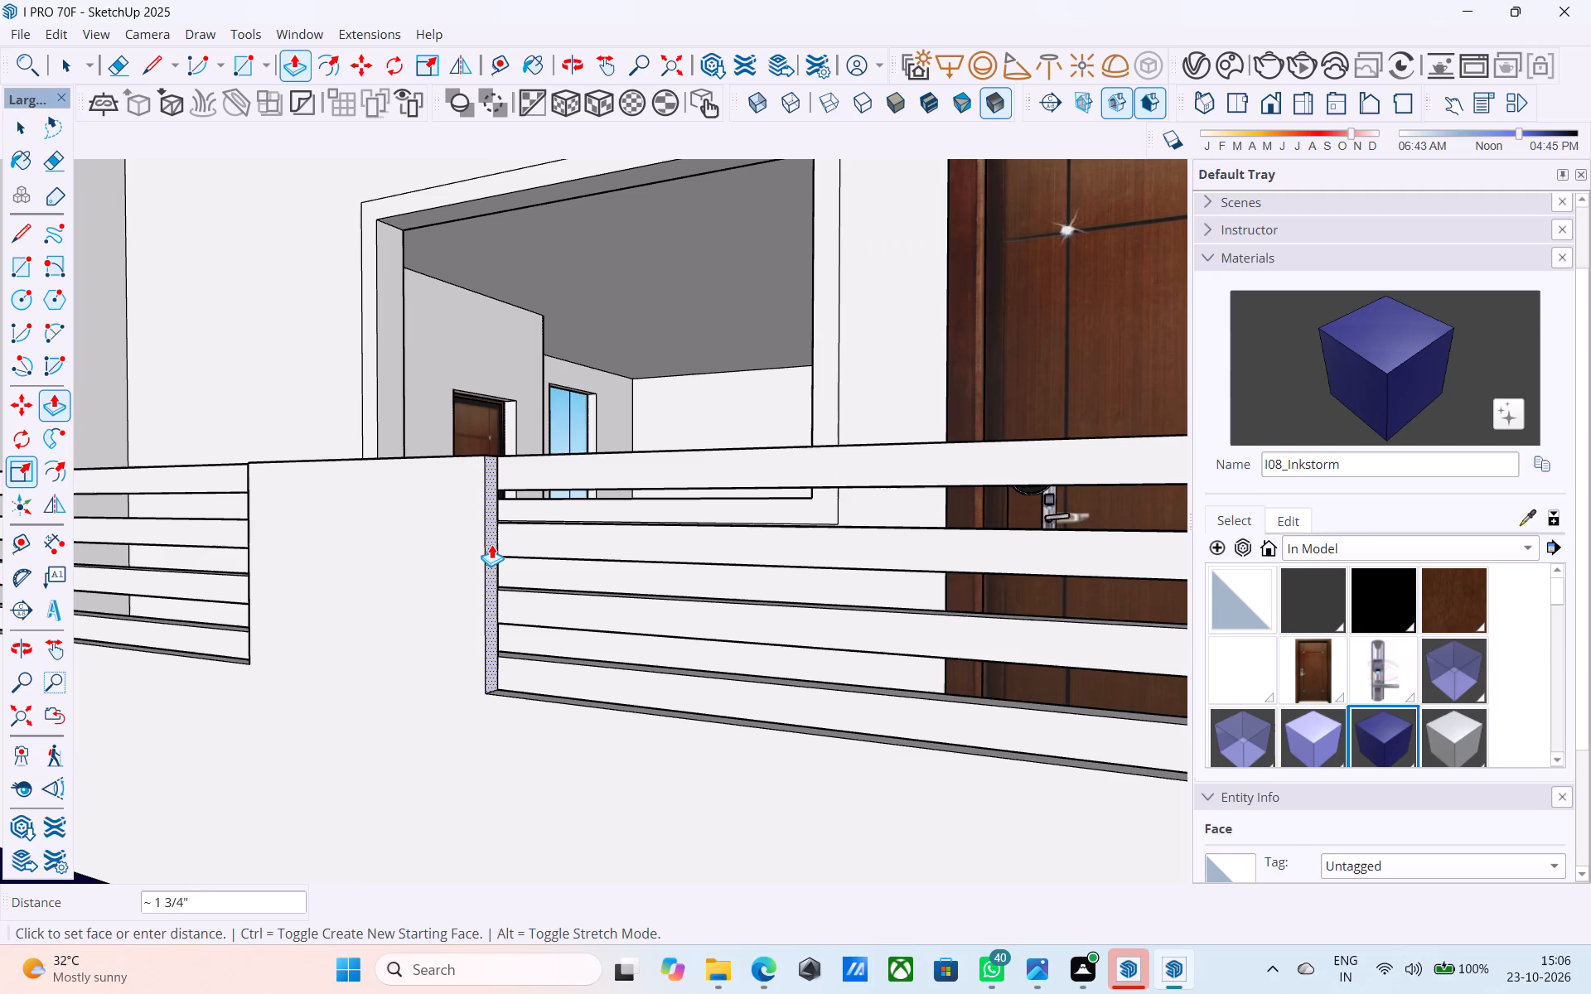
{"action": "type", "text": "1'"}
{"action": "key", "text": "Return"}
Push/Pull the door-side face of the lower balcony's raised centre block outward 1'.
{"action": "scroll", "coordinate": [491, 444], "scroll_direction": "down", "scroll_amount": 3}
{"action": "scroll", "coordinate": [490, 438], "scroll_direction": "up", "scroll_amount": 1}
{"action": "scroll", "coordinate": [487, 432], "scroll_direction": "down", "scroll_amount": 9}
{"action": "scroll", "coordinate": [491, 631], "scroll_direction": "up", "scroll_amount": 3}
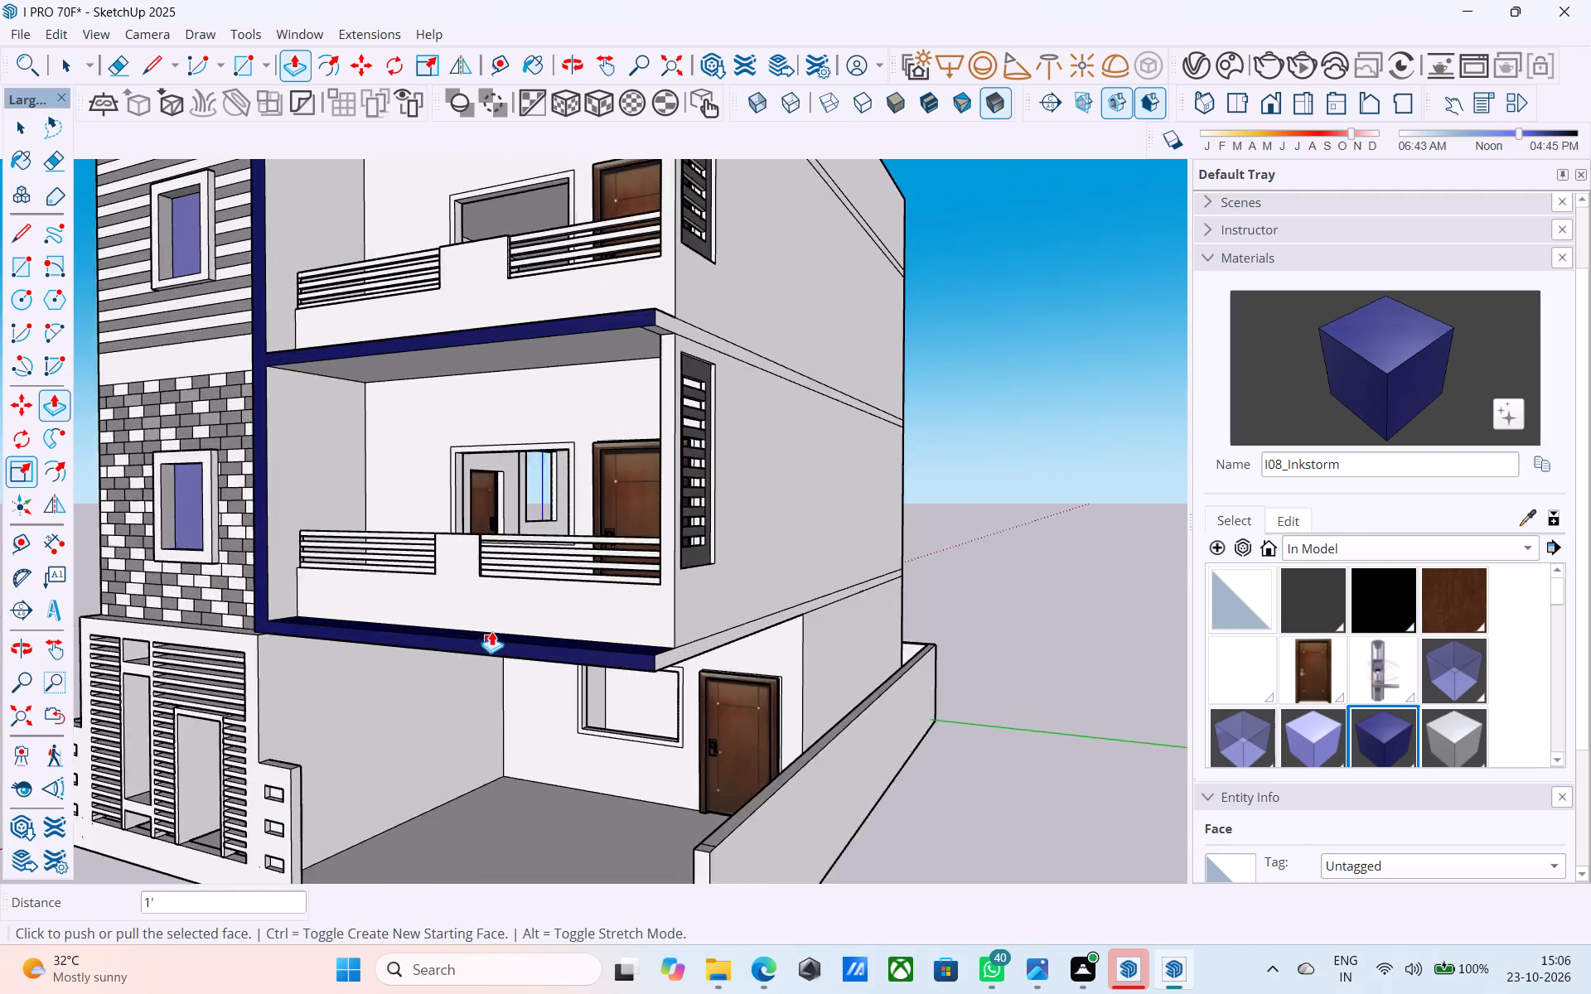
{"action": "scroll", "coordinate": [491, 631], "scroll_direction": "up", "scroll_amount": 14}
{"action": "scroll", "coordinate": [478, 528], "scroll_direction": "down", "scroll_amount": 1}
{"action": "scroll", "coordinate": [478, 528], "scroll_direction": "up", "scroll_amount": 13}
{"action": "key", "text": "space"}
{"action": "middle_click_drag", "start_coordinate": [478, 528], "coordinate": [437, 548]}
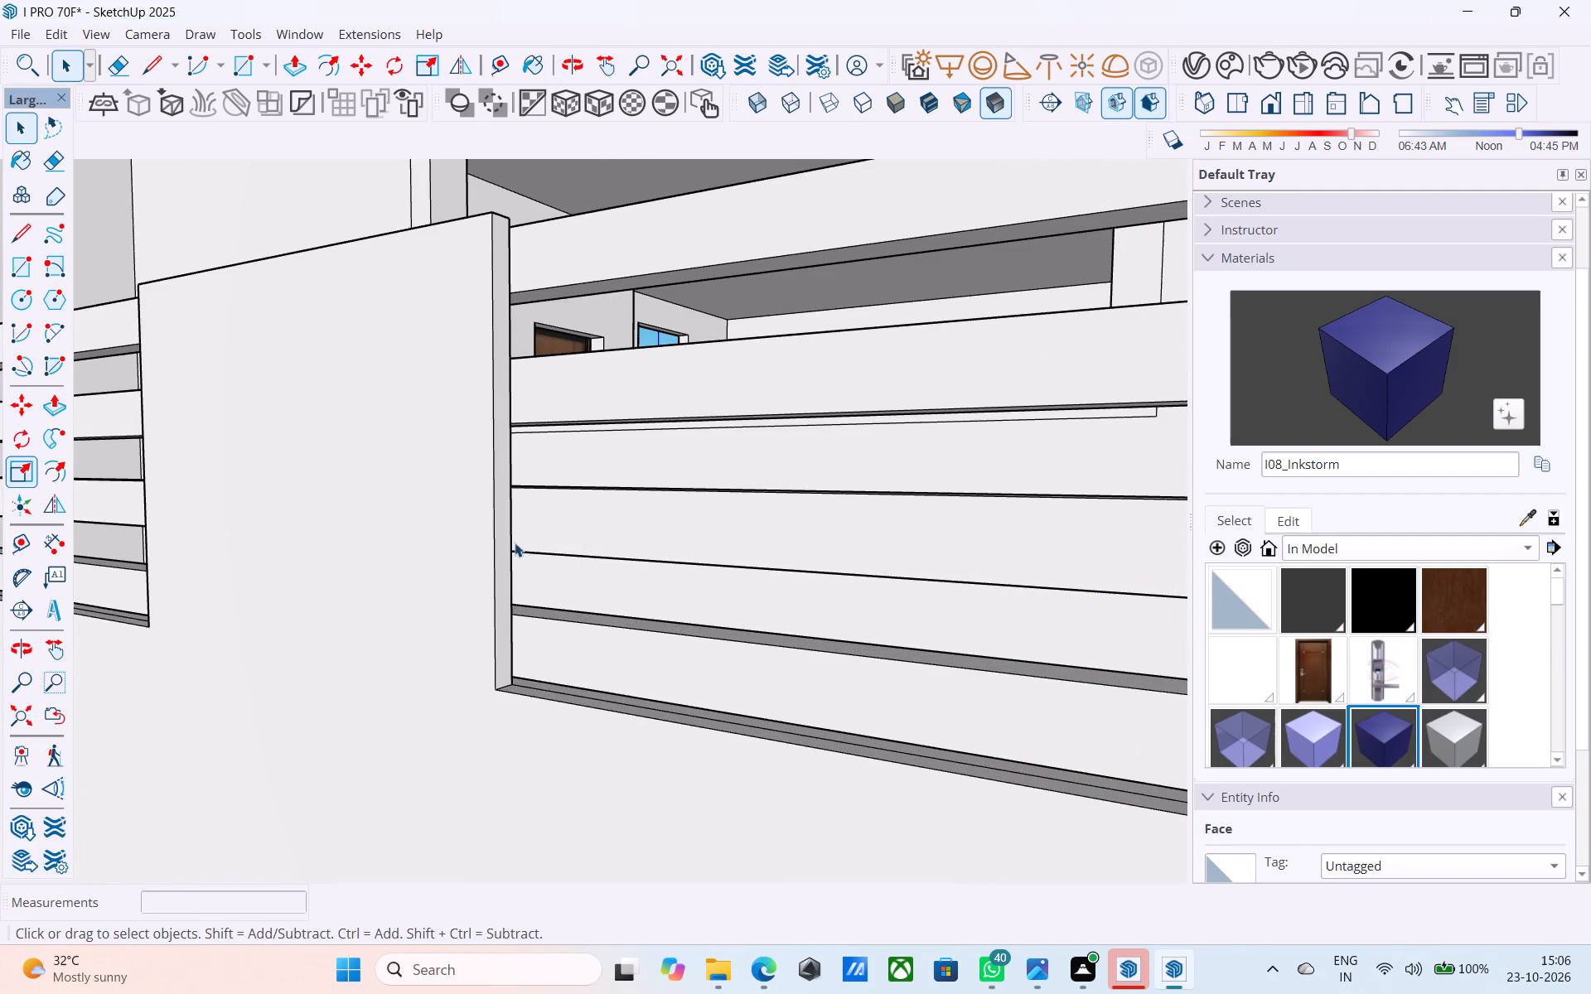
{"action": "left_click", "coordinate": [503, 543]}
{"action": "key", "text": "p"}
{"action": "left_click", "coordinate": [503, 543]}
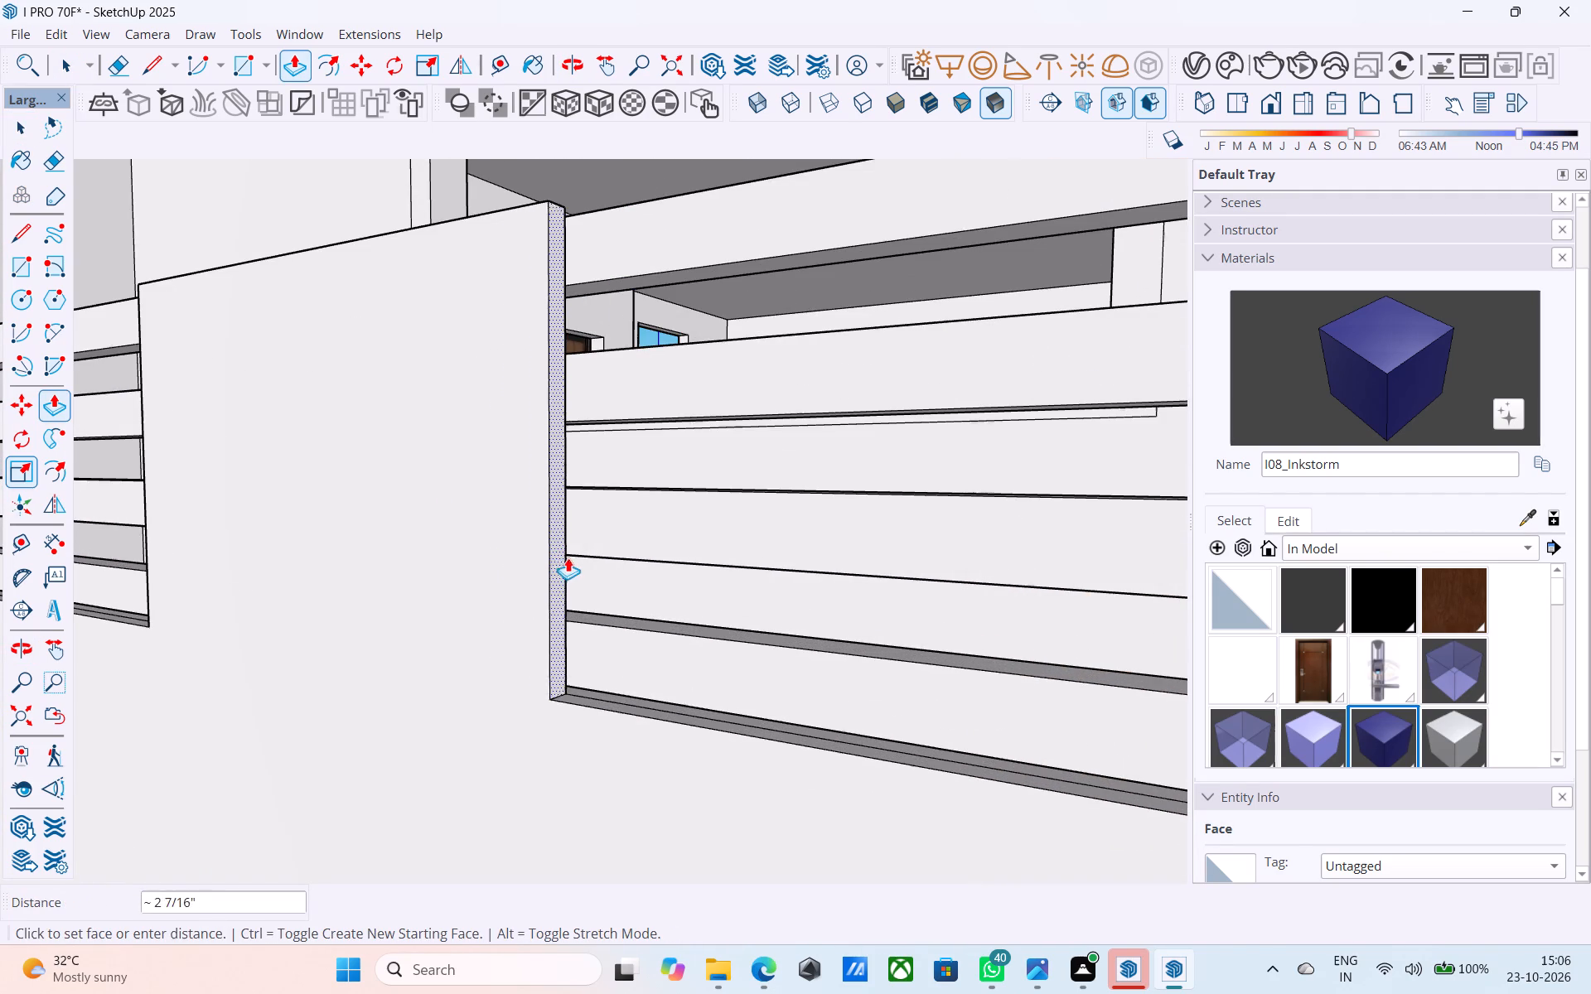
{"action": "type", "text": "1'"}
{"action": "key", "text": "Return"}
{"action": "key", "text": "space"}
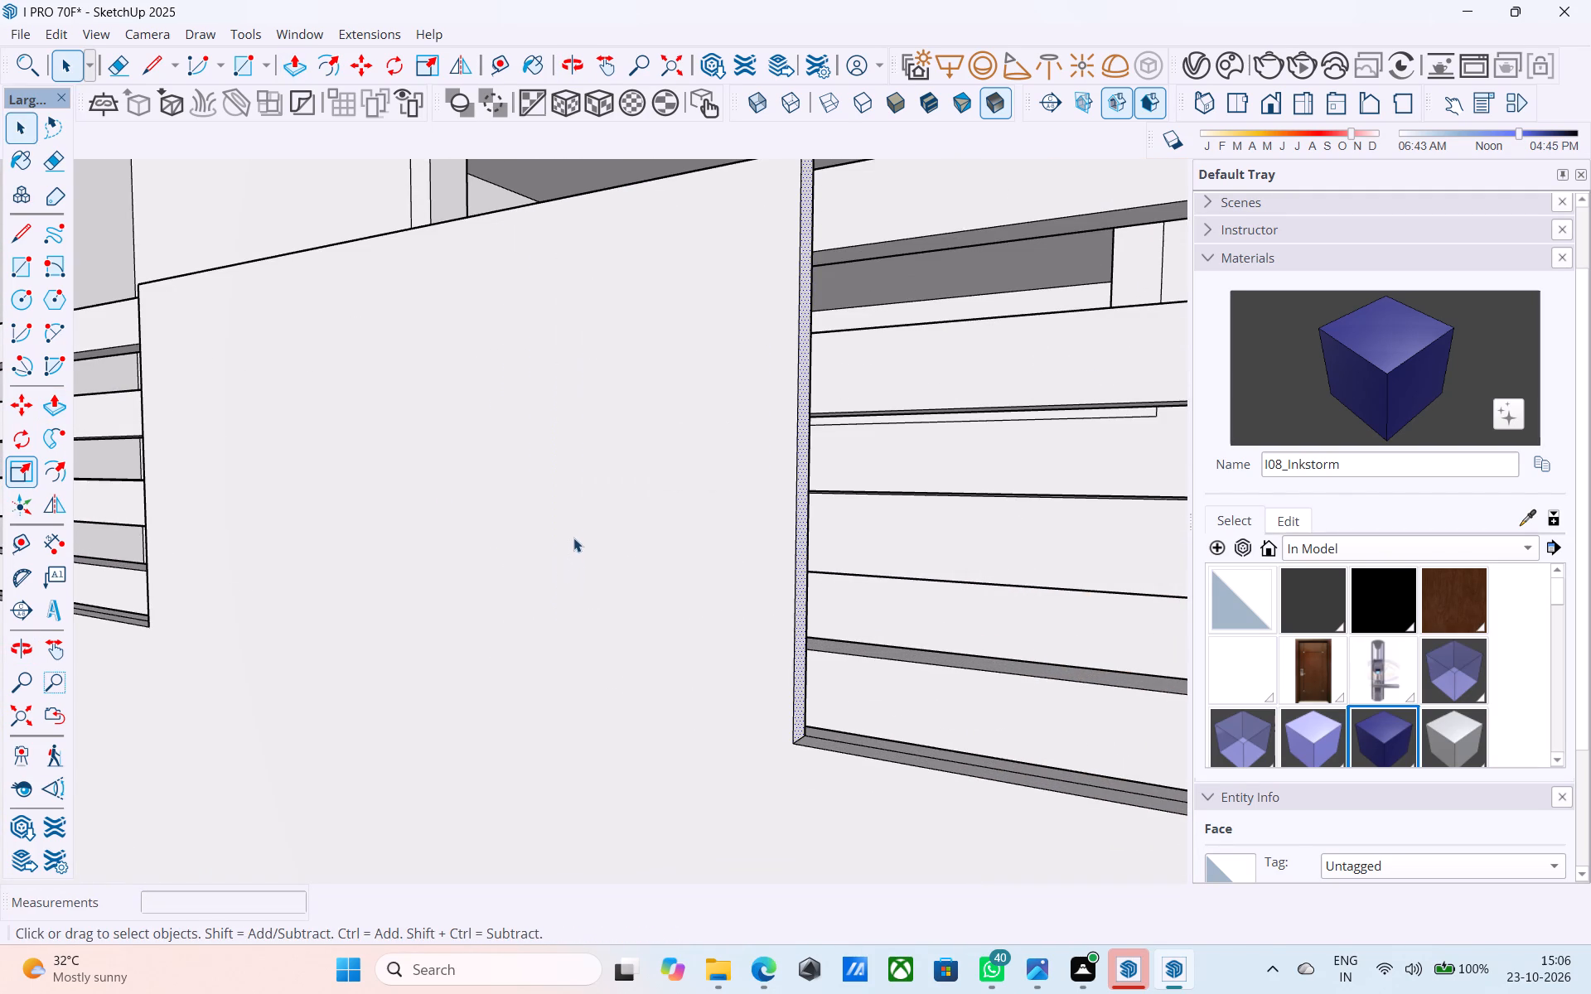
Save the model with the whole house front in view.
{"action": "scroll", "coordinate": [574, 529], "scroll_direction": "down", "scroll_amount": 13}
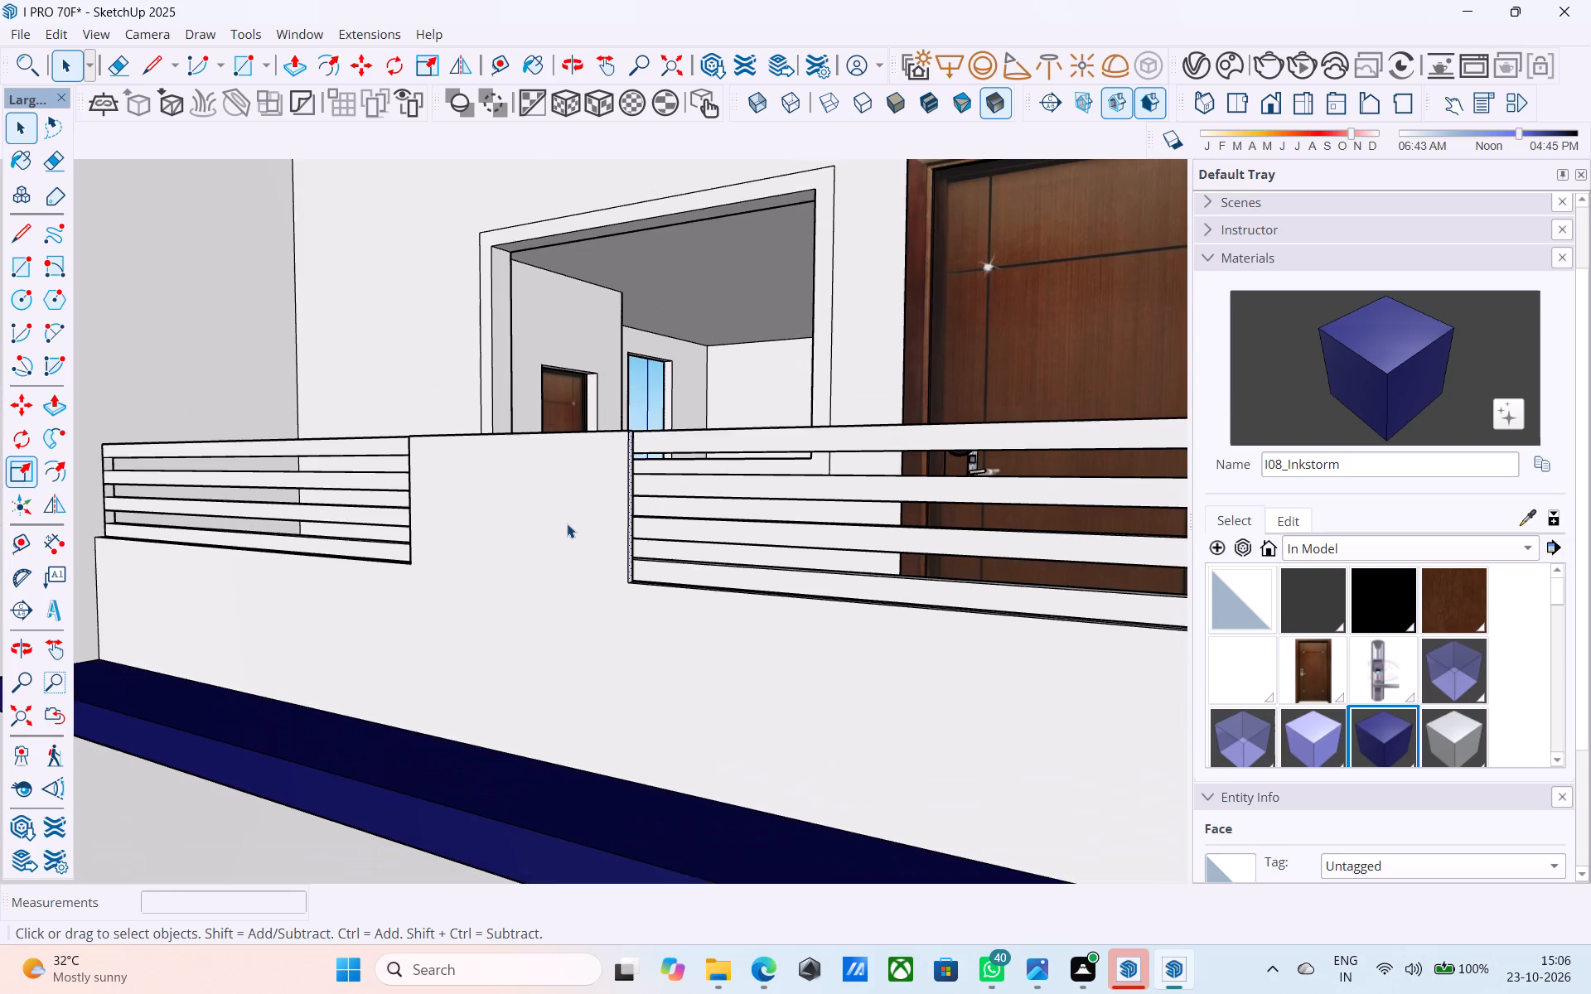
{"action": "scroll", "coordinate": [561, 538], "scroll_direction": "down", "scroll_amount": 18}
{"action": "middle_click_drag", "start_coordinate": [559, 548], "coordinate": [671, 652]}
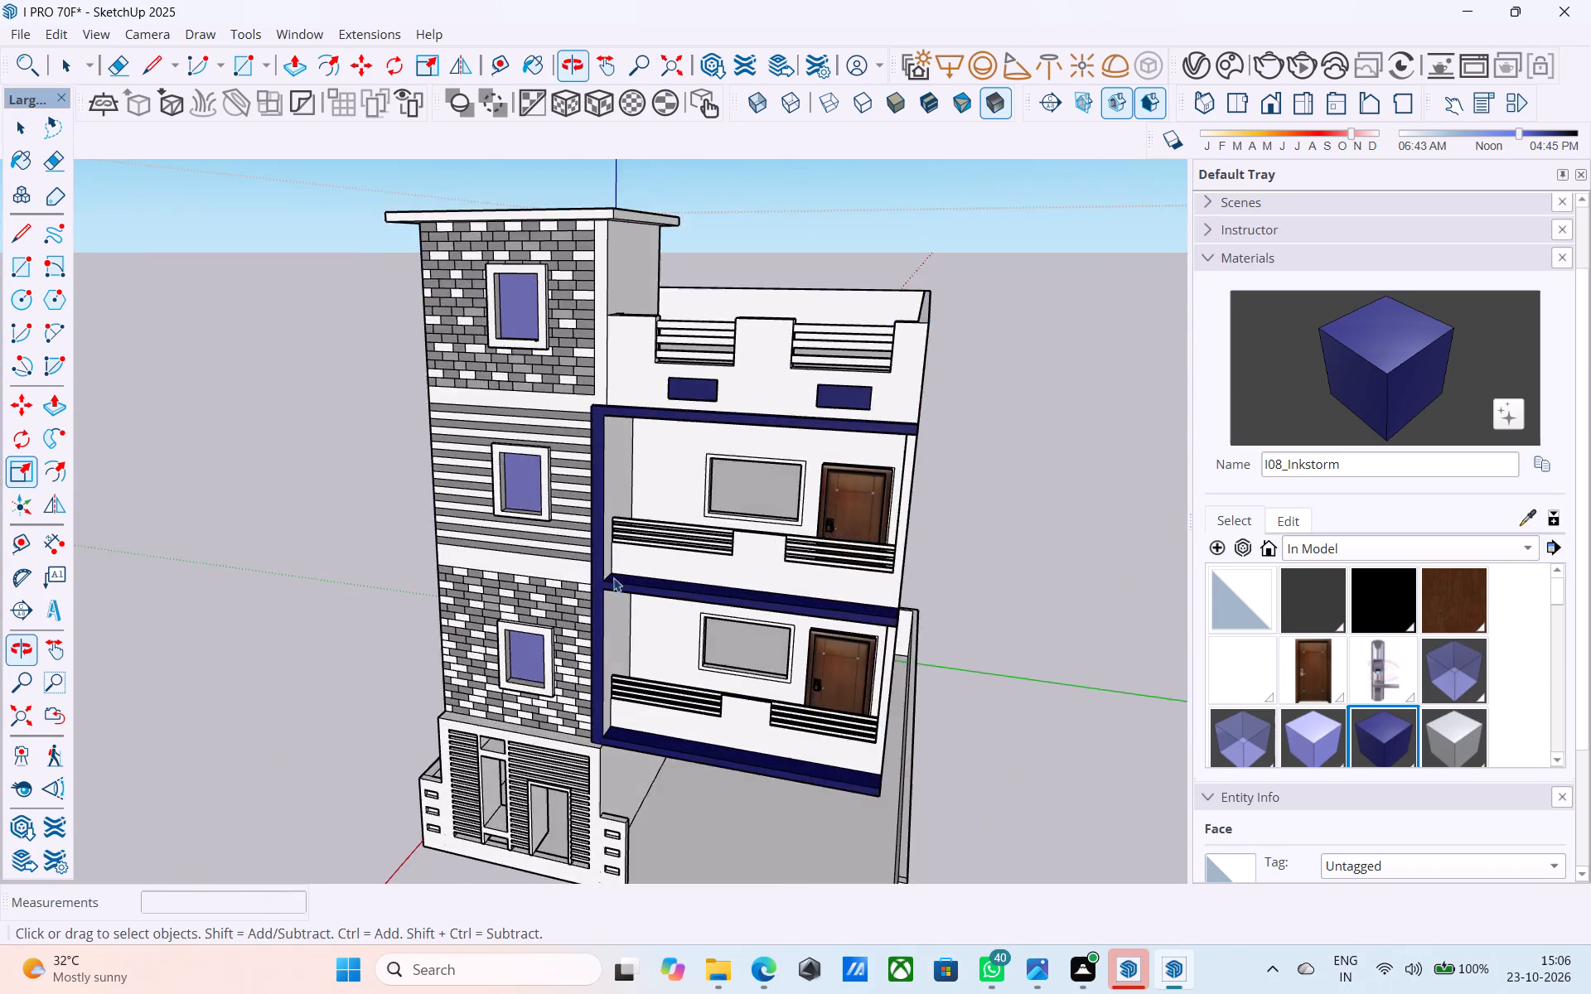
{"action": "scroll", "coordinate": [567, 557], "scroll_direction": "down", "scroll_amount": 6}
{"action": "middle_click_drag", "start_coordinate": [549, 565], "coordinate": [527, 543]}
{"action": "scroll", "coordinate": [724, 543], "scroll_direction": "up", "scroll_amount": 5}
{"action": "middle_click", "coordinate": [695, 519], "text": "shift"}
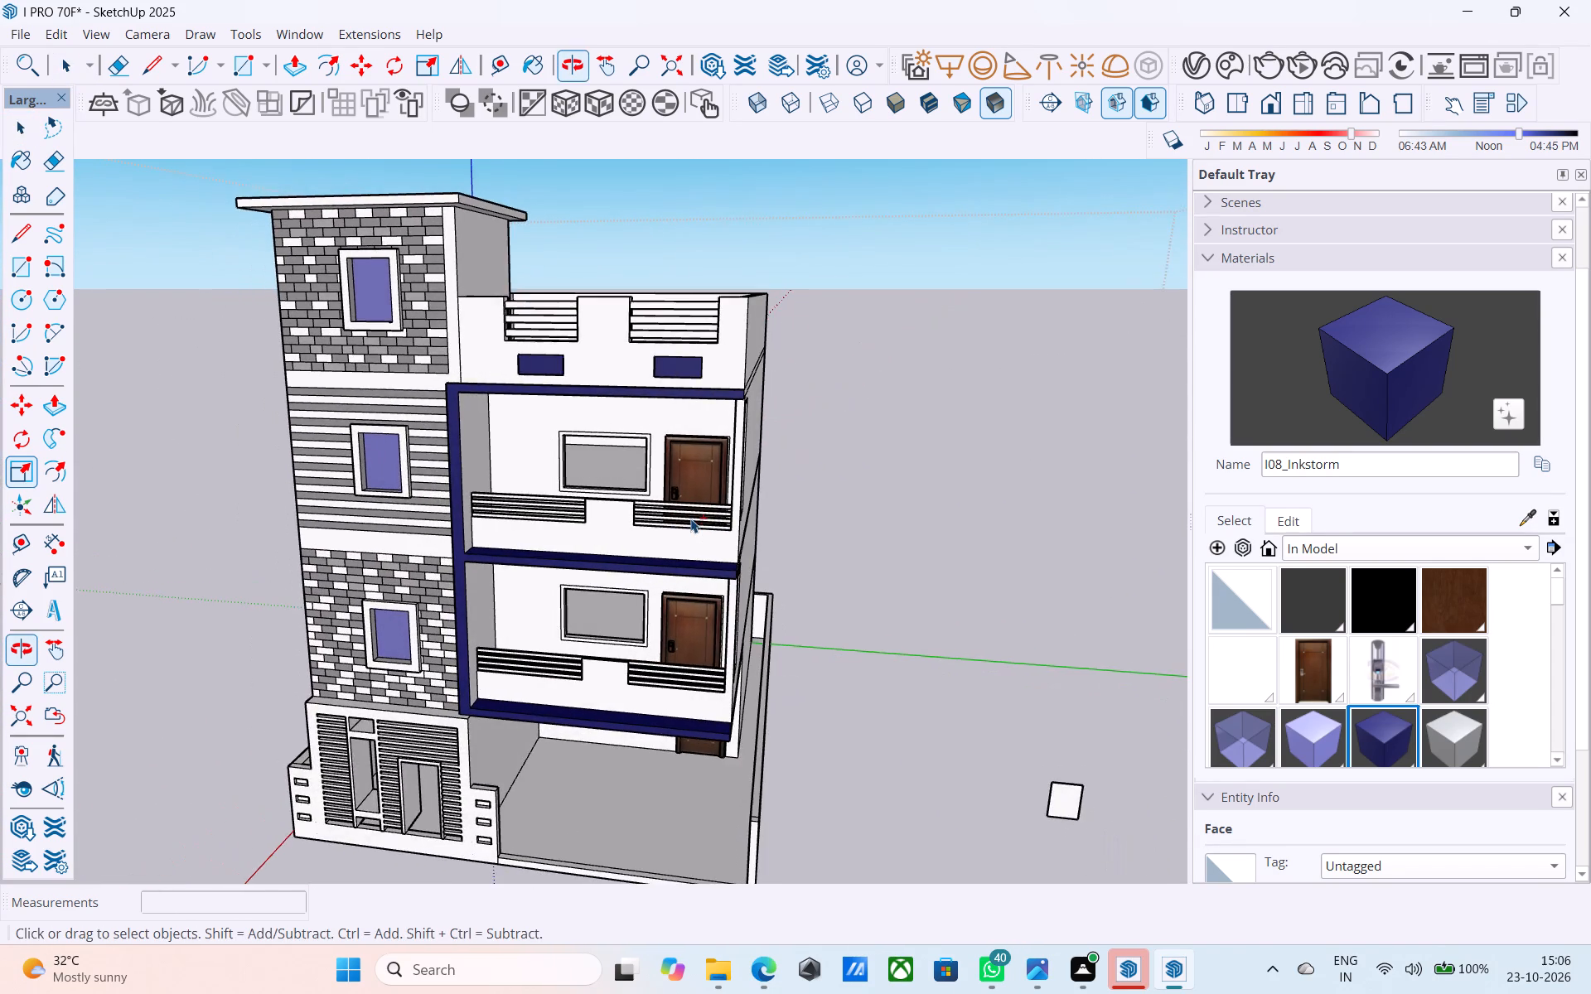
{"action": "scroll", "coordinate": [690, 519], "scroll_direction": "up", "scroll_amount": 1, "text": "ctrl"}
{"action": "key", "text": "ctrl+s"}
{"action": "key", "text": "space"}
Delete the stray white panel lying on the ground beside the house.
{"action": "scroll", "coordinate": [668, 510], "scroll_direction": "down", "scroll_amount": 6}
{"action": "middle_click_drag", "start_coordinate": [652, 516], "coordinate": [664, 470]}
{"action": "scroll", "coordinate": [664, 470], "scroll_direction": "up", "scroll_amount": 3}
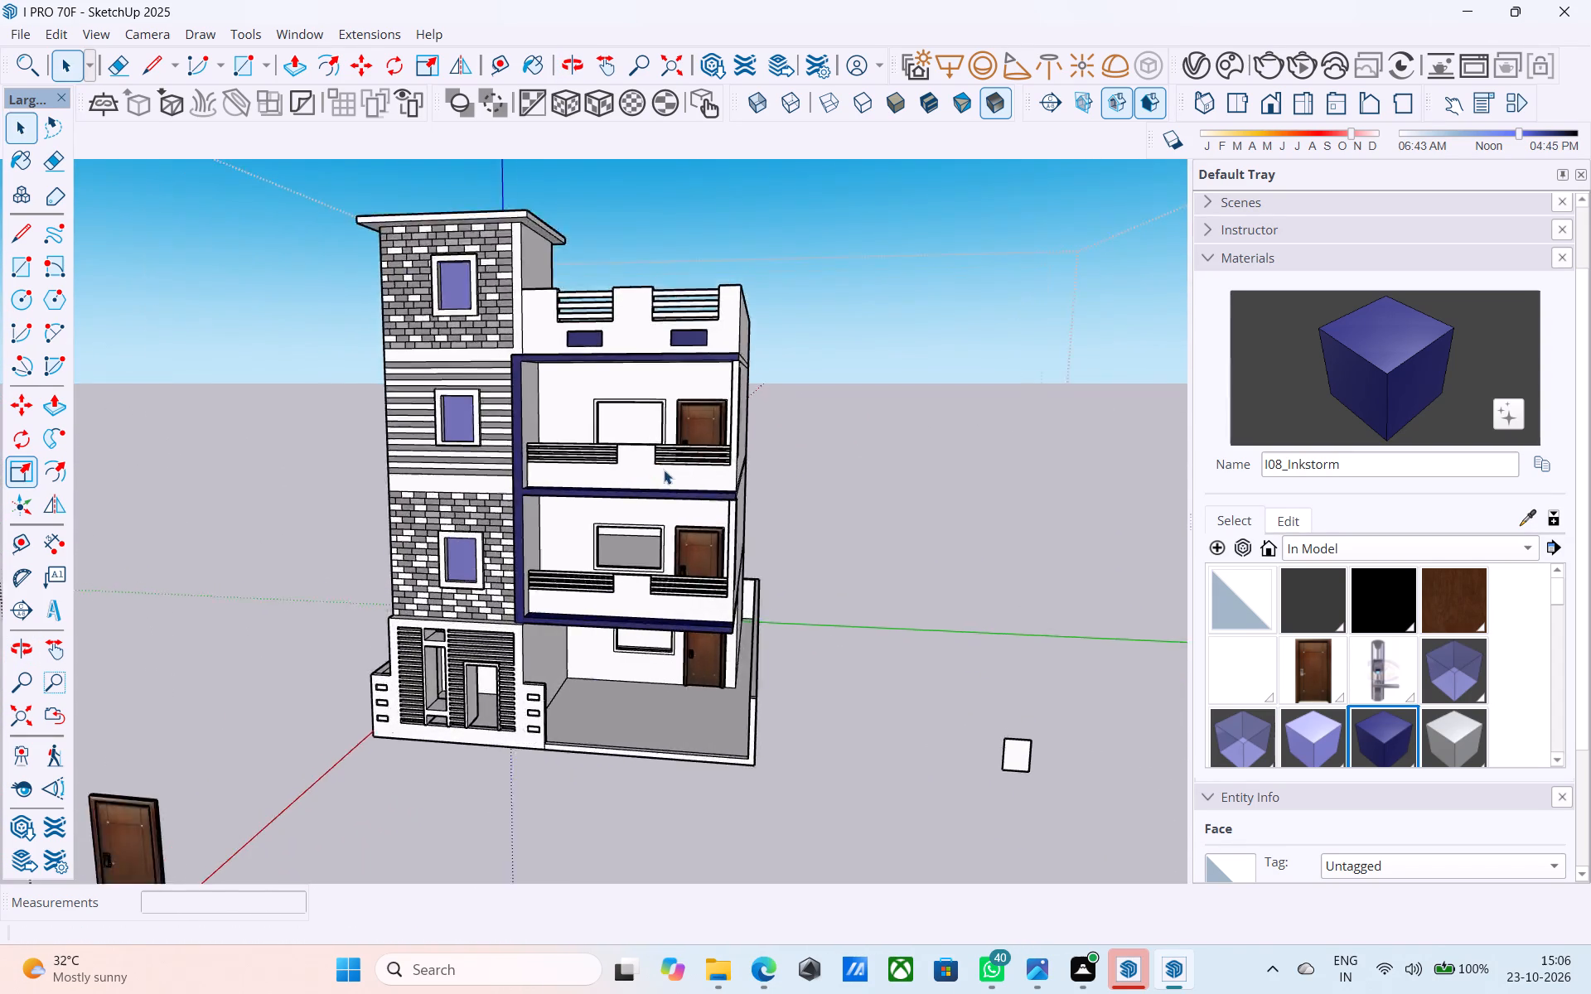
{"action": "scroll", "coordinate": [664, 470], "scroll_direction": "up", "scroll_amount": 2}
{"action": "middle_click_drag", "start_coordinate": [665, 477], "coordinate": [708, 499]}
{"action": "scroll", "coordinate": [657, 452], "scroll_direction": "down", "scroll_amount": 6}
{"action": "middle_click_drag", "start_coordinate": [659, 460], "coordinate": [815, 479]}
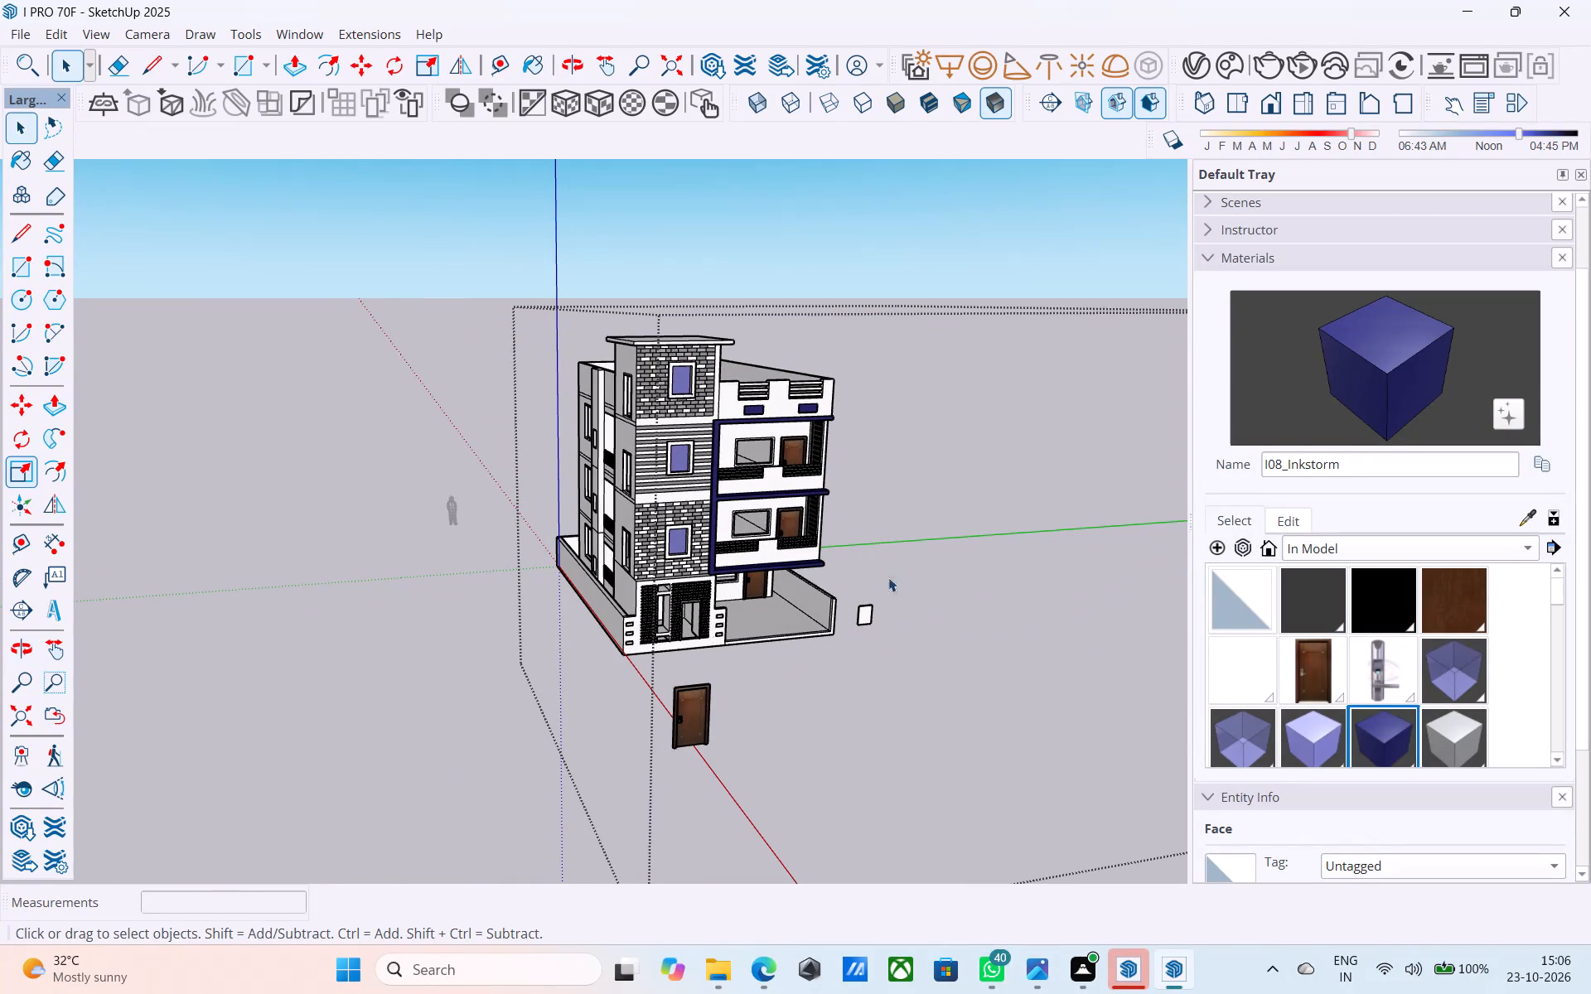
{"action": "left_click_drag", "start_coordinate": [883, 637], "coordinate": [852, 606]}
{"action": "key", "text": "Delete"}
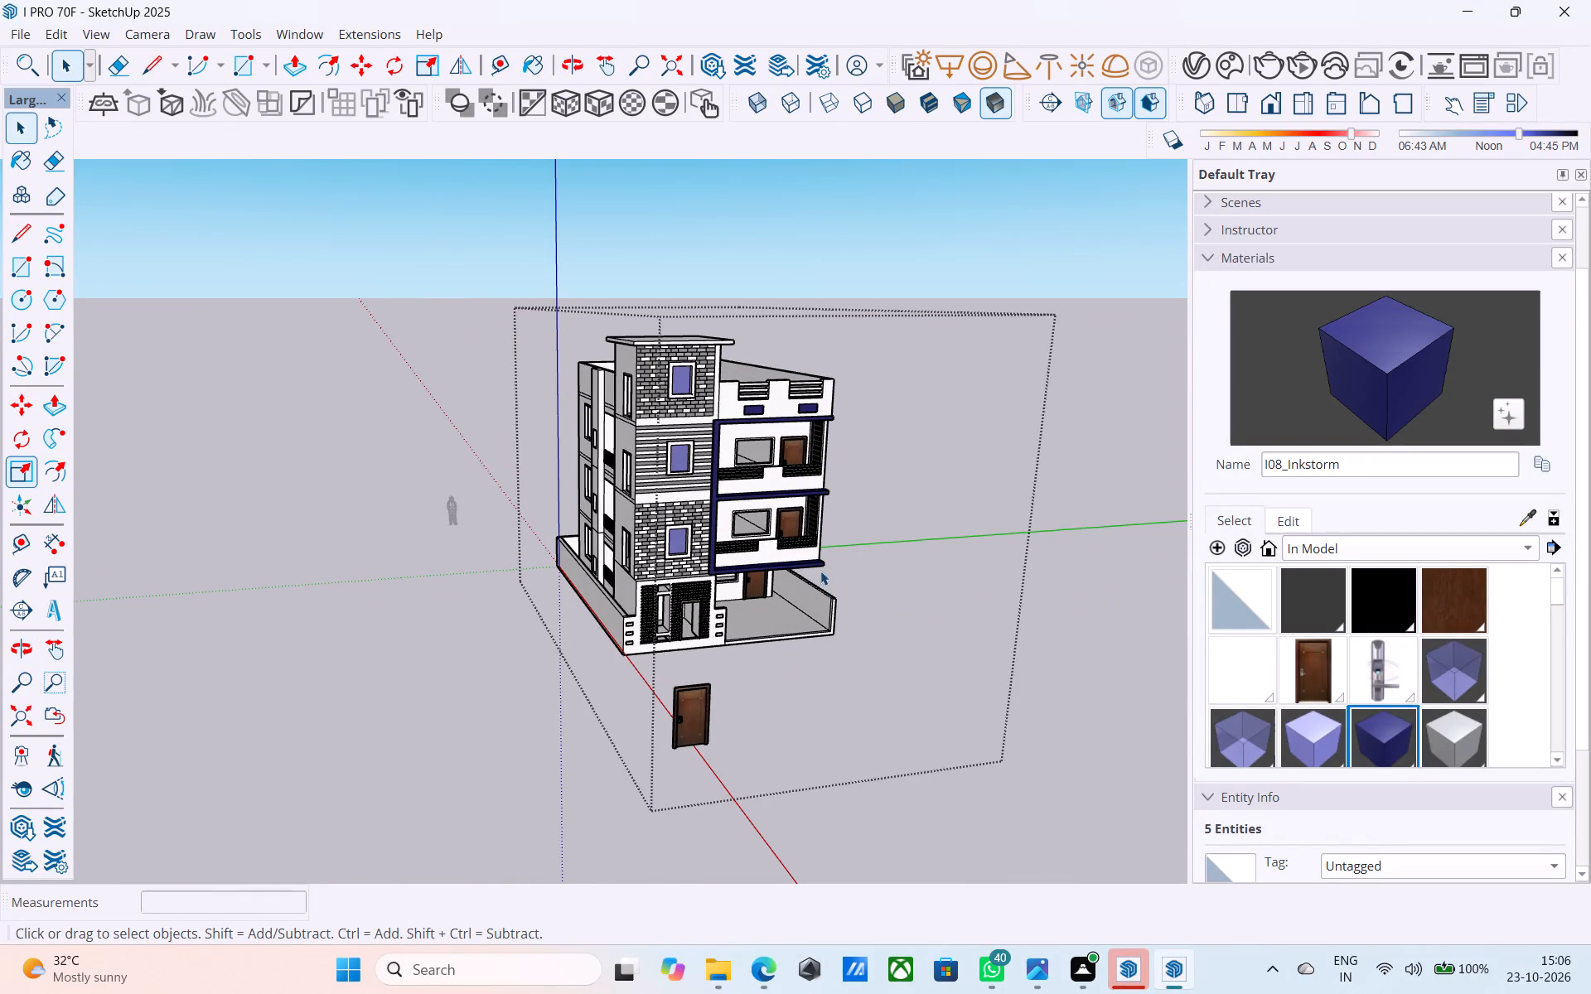
Delete the spare wooden door component standing in front of the house.
{"action": "scroll", "coordinate": [810, 556], "scroll_direction": "down", "scroll_amount": 5}
{"action": "middle_click_drag", "start_coordinate": [805, 556], "coordinate": [821, 558]}
{"action": "scroll", "coordinate": [805, 663], "scroll_direction": "up", "scroll_amount": 4}
{"action": "scroll", "coordinate": [735, 661], "scroll_direction": "up", "scroll_amount": 1}
{"action": "scroll", "coordinate": [735, 661], "scroll_direction": "down", "scroll_amount": 1}
{"action": "scroll", "coordinate": [735, 661], "scroll_direction": "up", "scroll_amount": 3}
{"action": "left_click", "coordinate": [728, 645]}
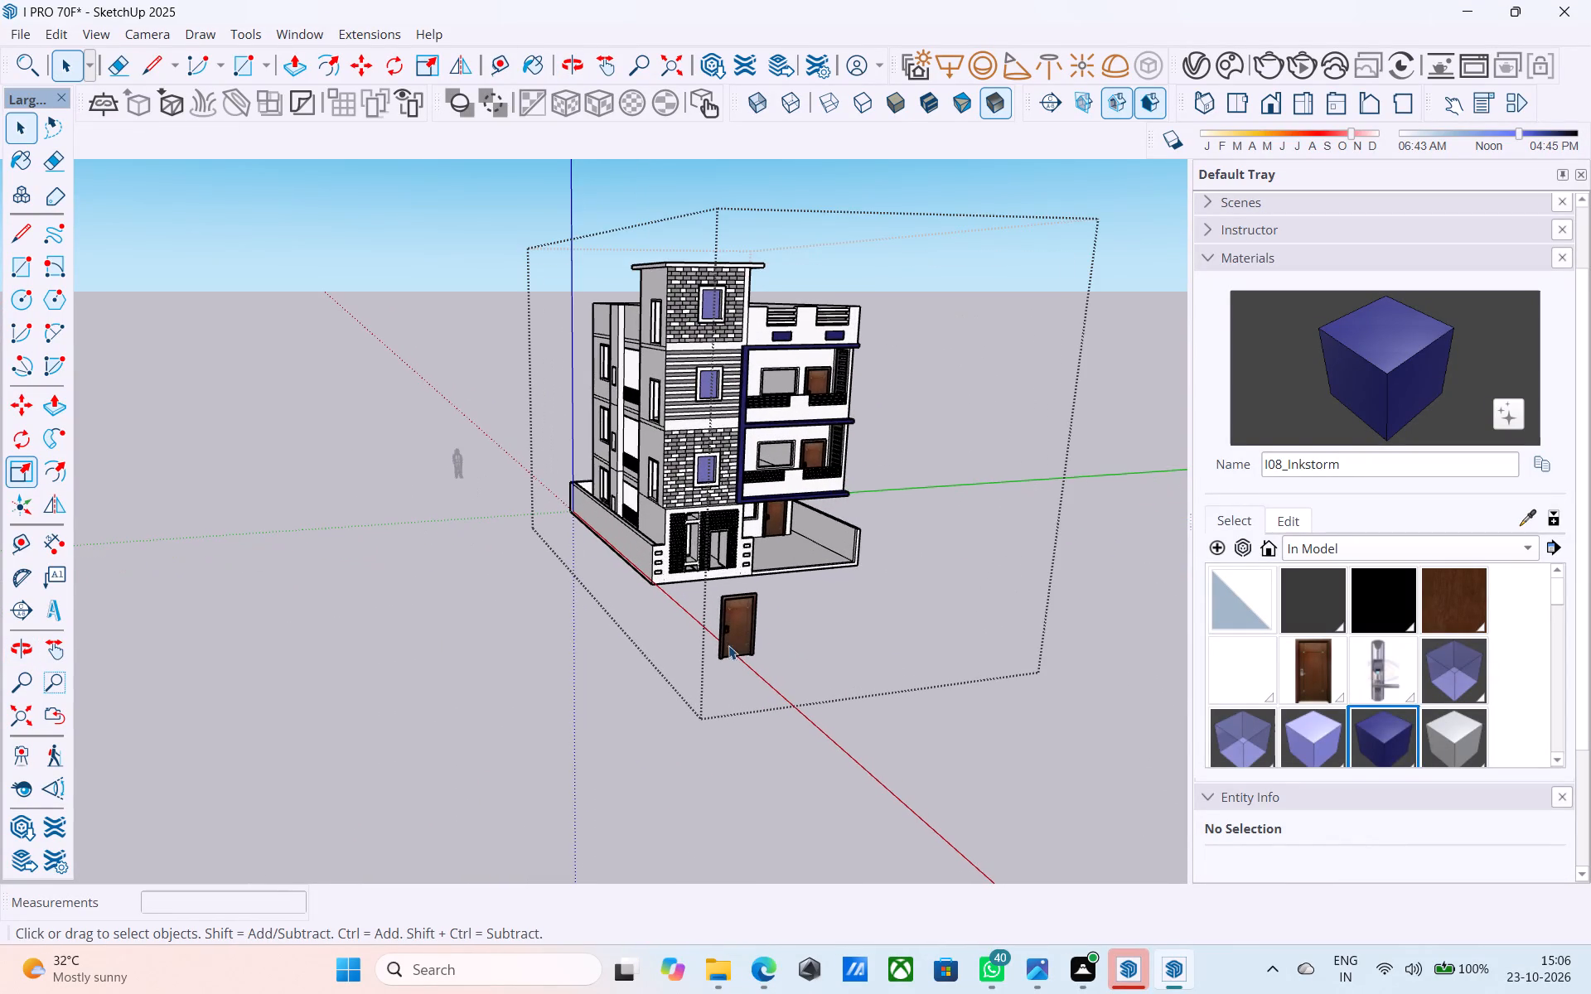
{"action": "scroll", "coordinate": [713, 596], "scroll_direction": "down", "scroll_amount": 4}
{"action": "middle_click_drag", "start_coordinate": [713, 596], "coordinate": [403, 575]}
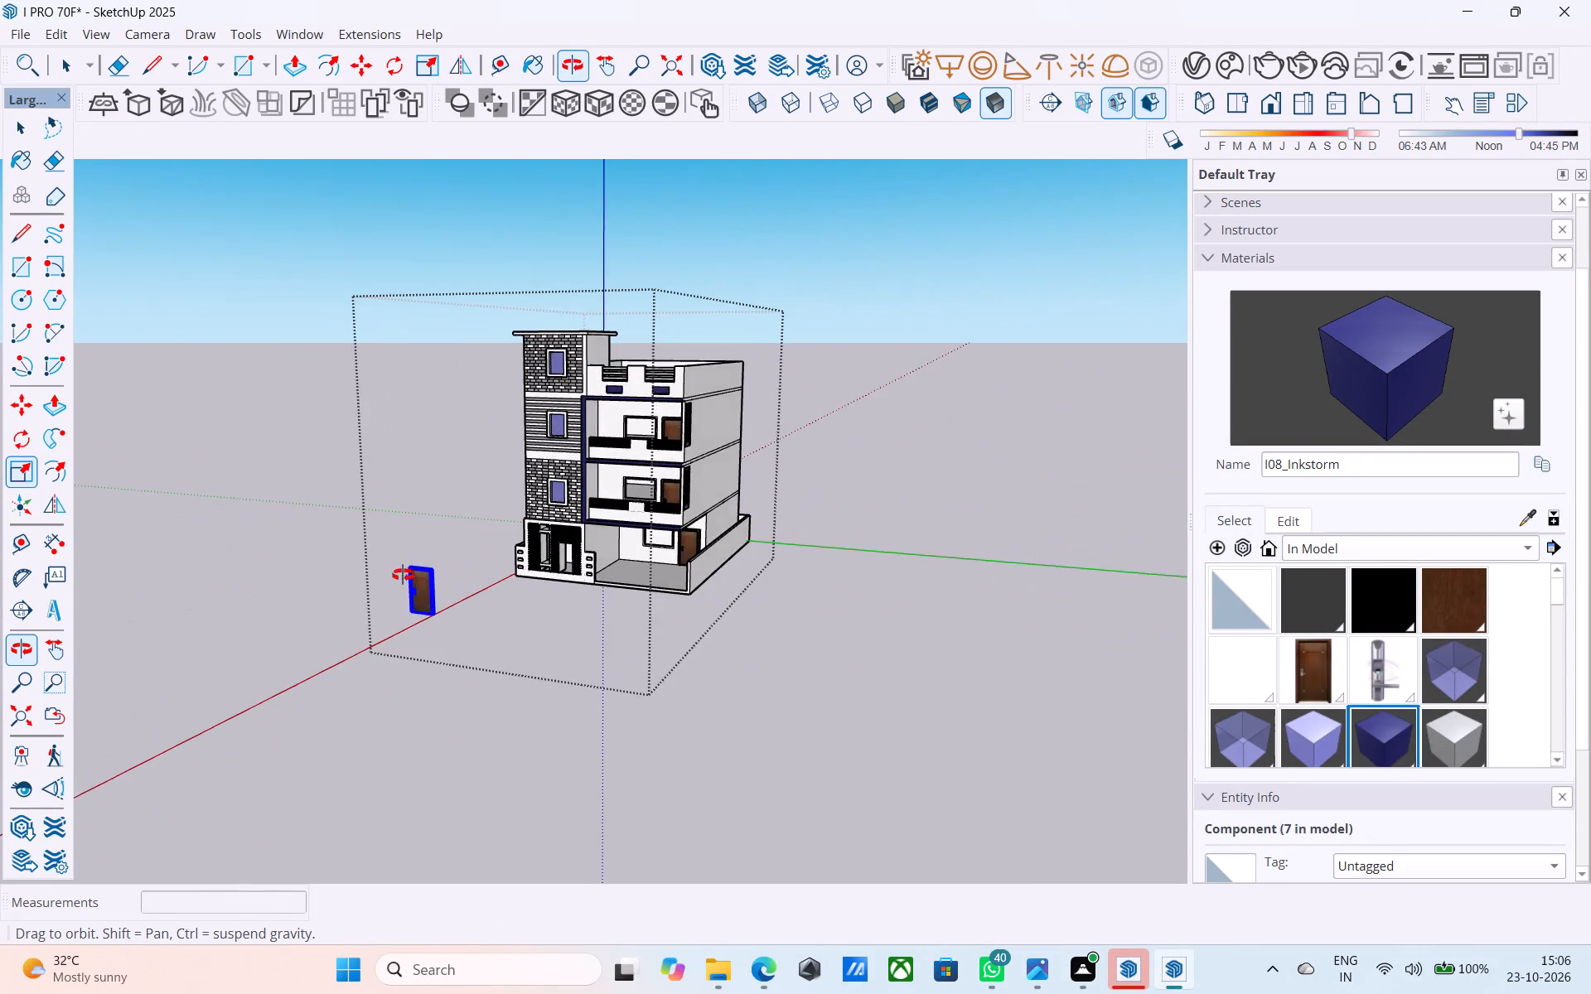
{"action": "middle_click_drag", "start_coordinate": [403, 575], "coordinate": [1130, 524]}
{"action": "middle_click_drag", "start_coordinate": [814, 484], "coordinate": [1071, 483]}
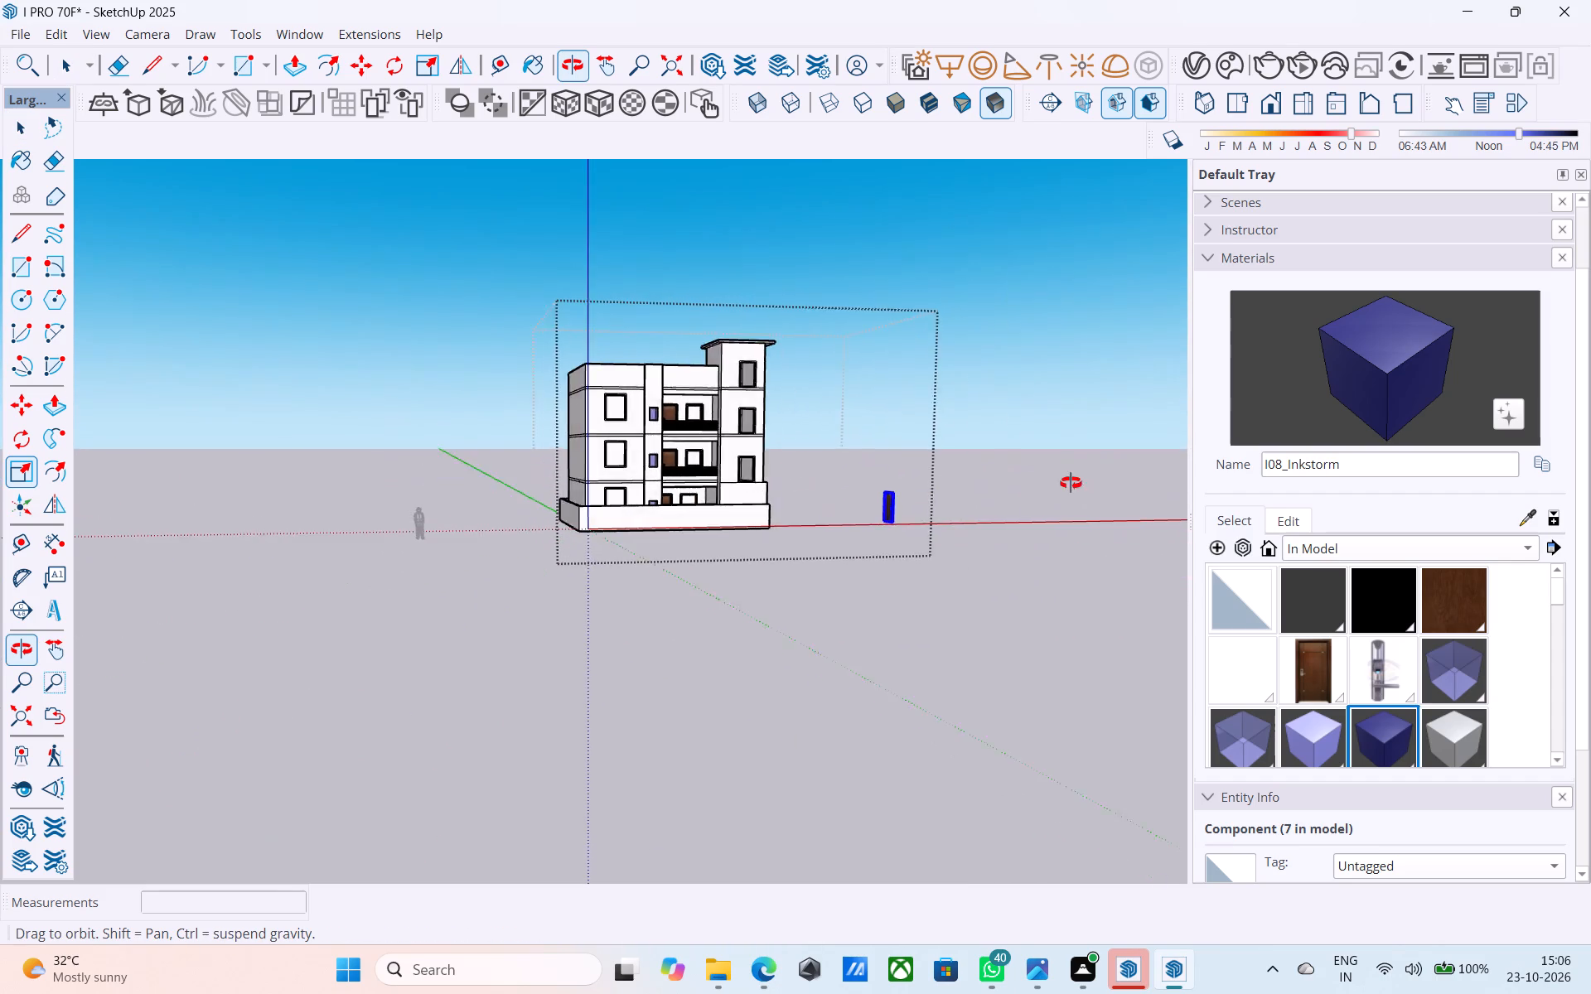
{"action": "middle_click_drag", "start_coordinate": [1071, 483], "coordinate": [800, 567]}
{"action": "scroll", "coordinate": [592, 435], "scroll_direction": "up", "scroll_amount": 10}
{"action": "middle_click_drag", "start_coordinate": [631, 439], "coordinate": [713, 387]}
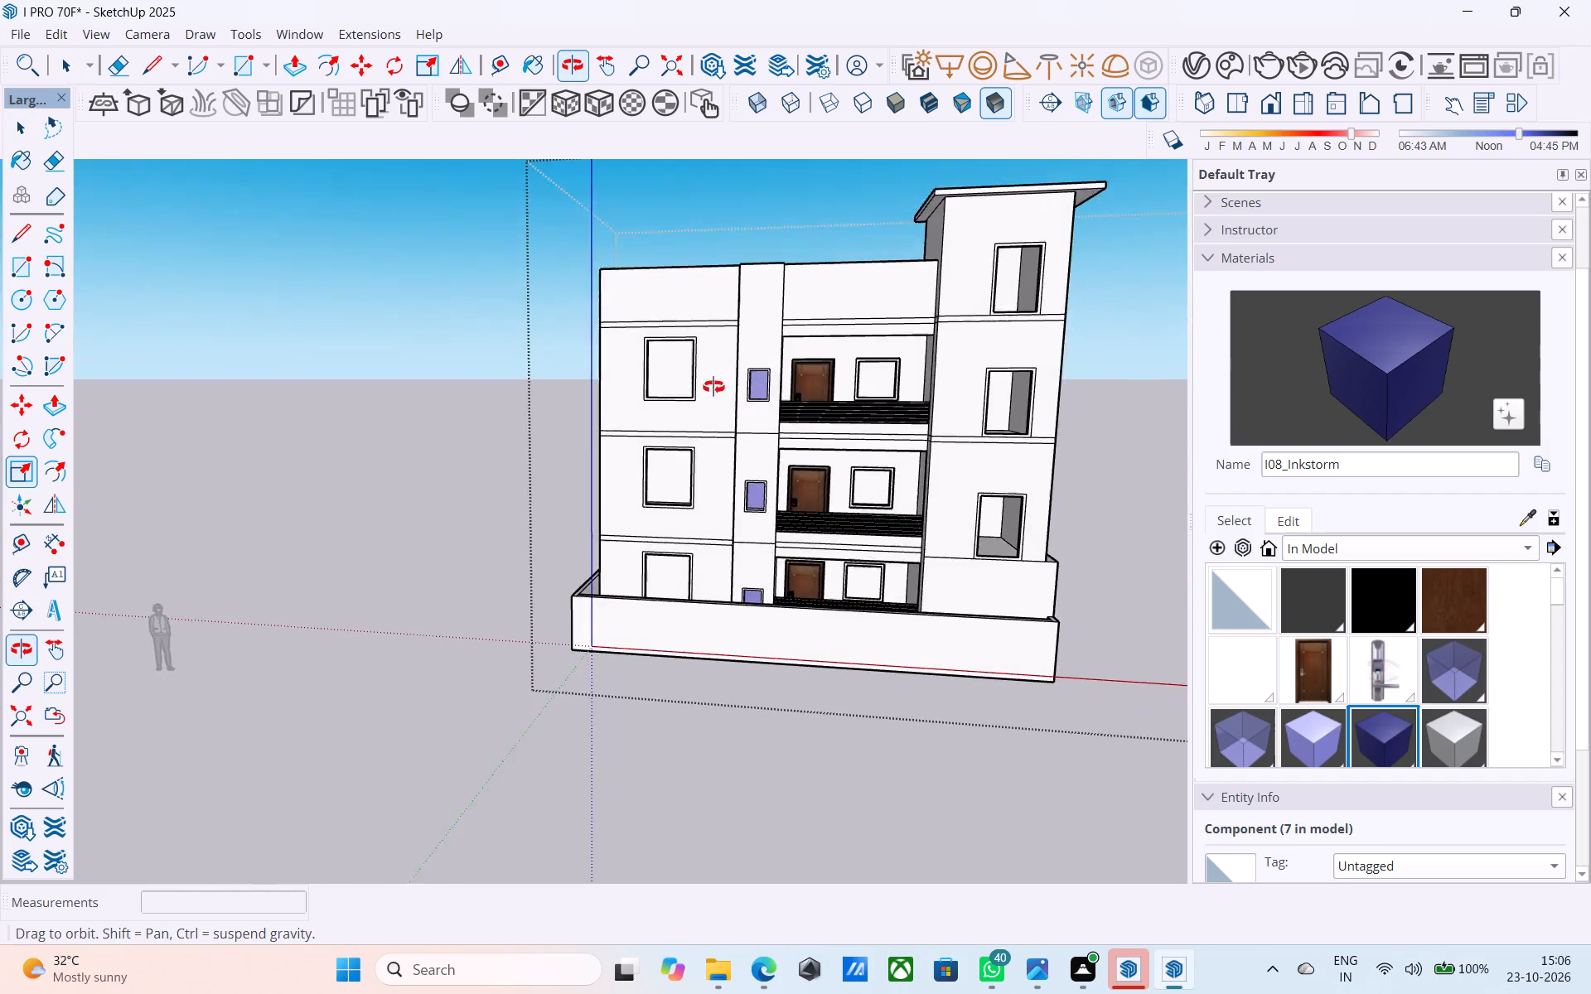
{"action": "middle_click_drag", "start_coordinate": [713, 387], "coordinate": [712, 387]}
{"action": "scroll", "coordinate": [701, 613], "scroll_direction": "up", "scroll_amount": 14}
{"action": "middle_click_drag", "start_coordinate": [673, 513], "coordinate": [580, 565]}
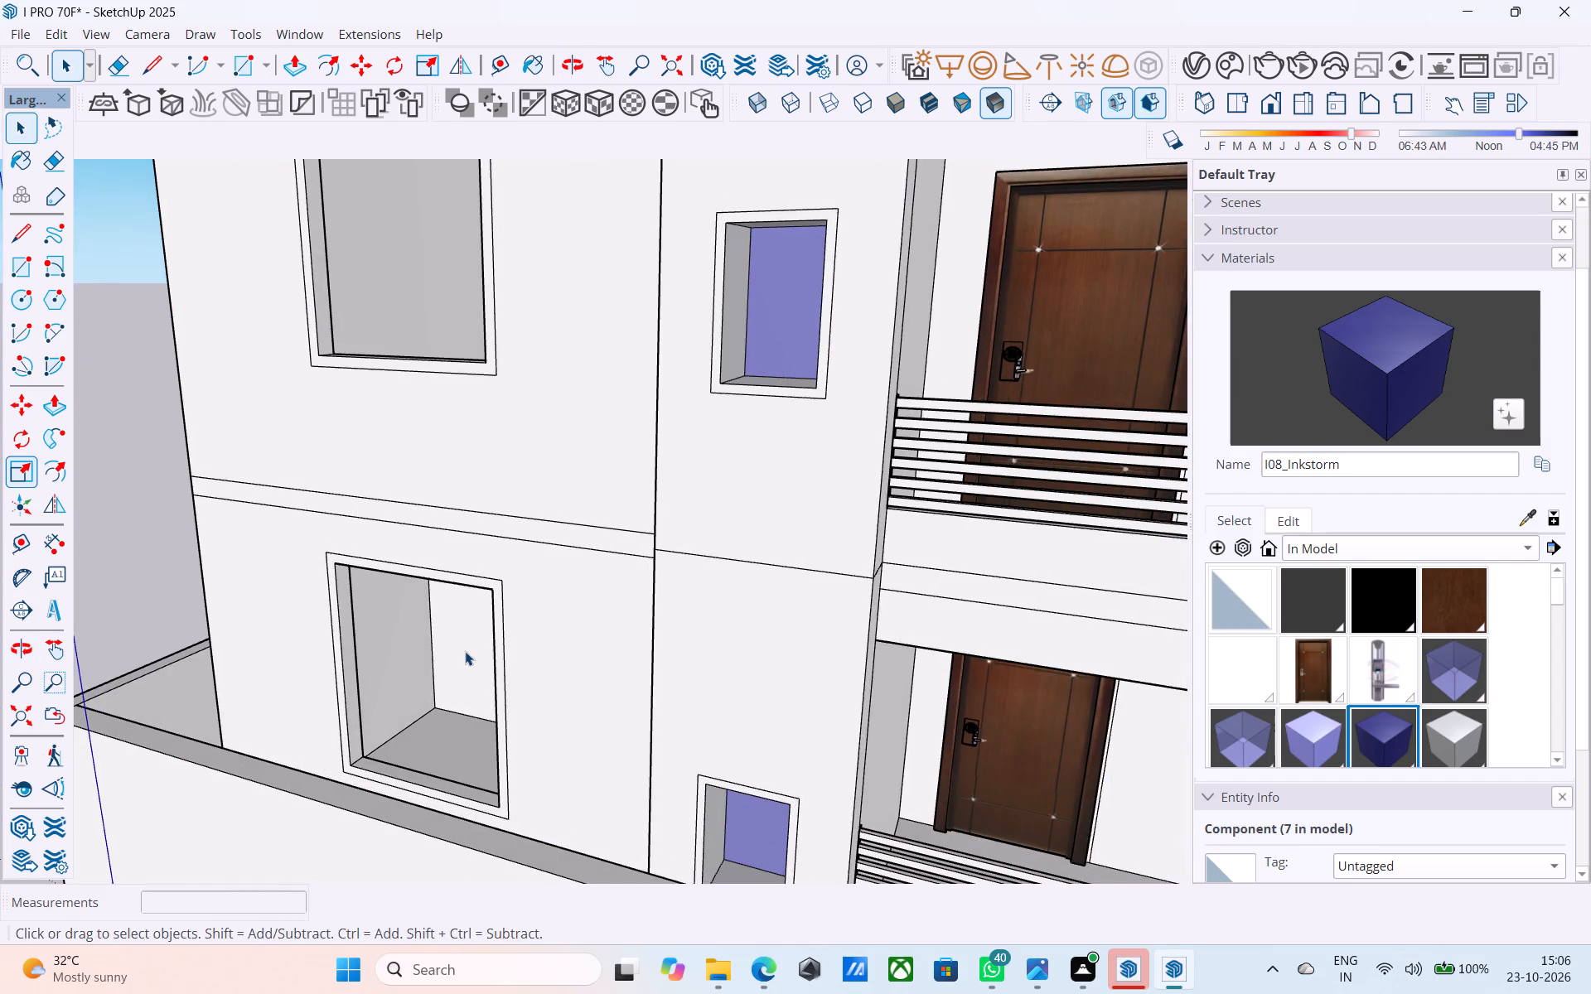
{"action": "middle_click_drag", "start_coordinate": [497, 643], "coordinate": [614, 635]}
{"action": "scroll", "coordinate": [596, 630], "scroll_direction": "down", "scroll_amount": 6}
{"action": "middle_click_drag", "start_coordinate": [579, 622], "coordinate": [656, 673]}
{"action": "scroll", "coordinate": [244, 524], "scroll_direction": "down", "scroll_amount": 10}
{"action": "middle_click_drag", "start_coordinate": [579, 545], "coordinate": [484, 524]}
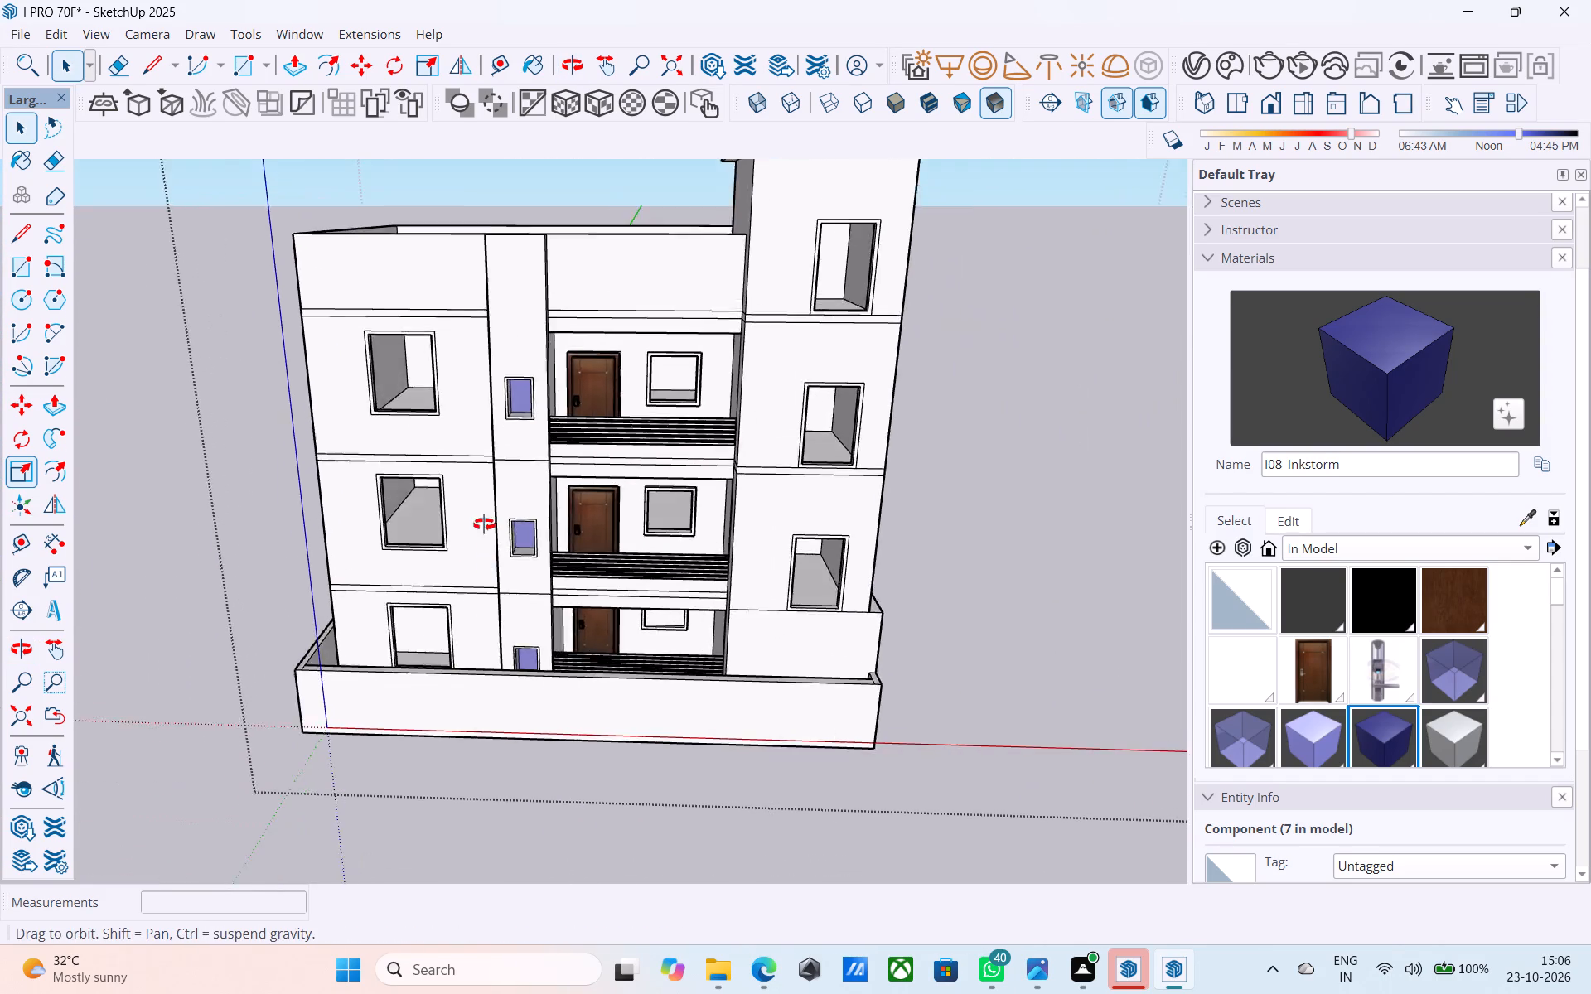
{"action": "middle_click_drag", "start_coordinate": [484, 524], "coordinate": [83, 565]}
{"action": "scroll", "coordinate": [138, 489], "scroll_direction": "down", "scroll_amount": 11}
{"action": "scroll", "coordinate": [327, 673], "scroll_direction": "up", "scroll_amount": 5}
{"action": "scroll", "coordinate": [322, 659], "scroll_direction": "down", "scroll_amount": 7}
{"action": "middle_click_drag", "start_coordinate": [313, 663], "coordinate": [297, 633]}
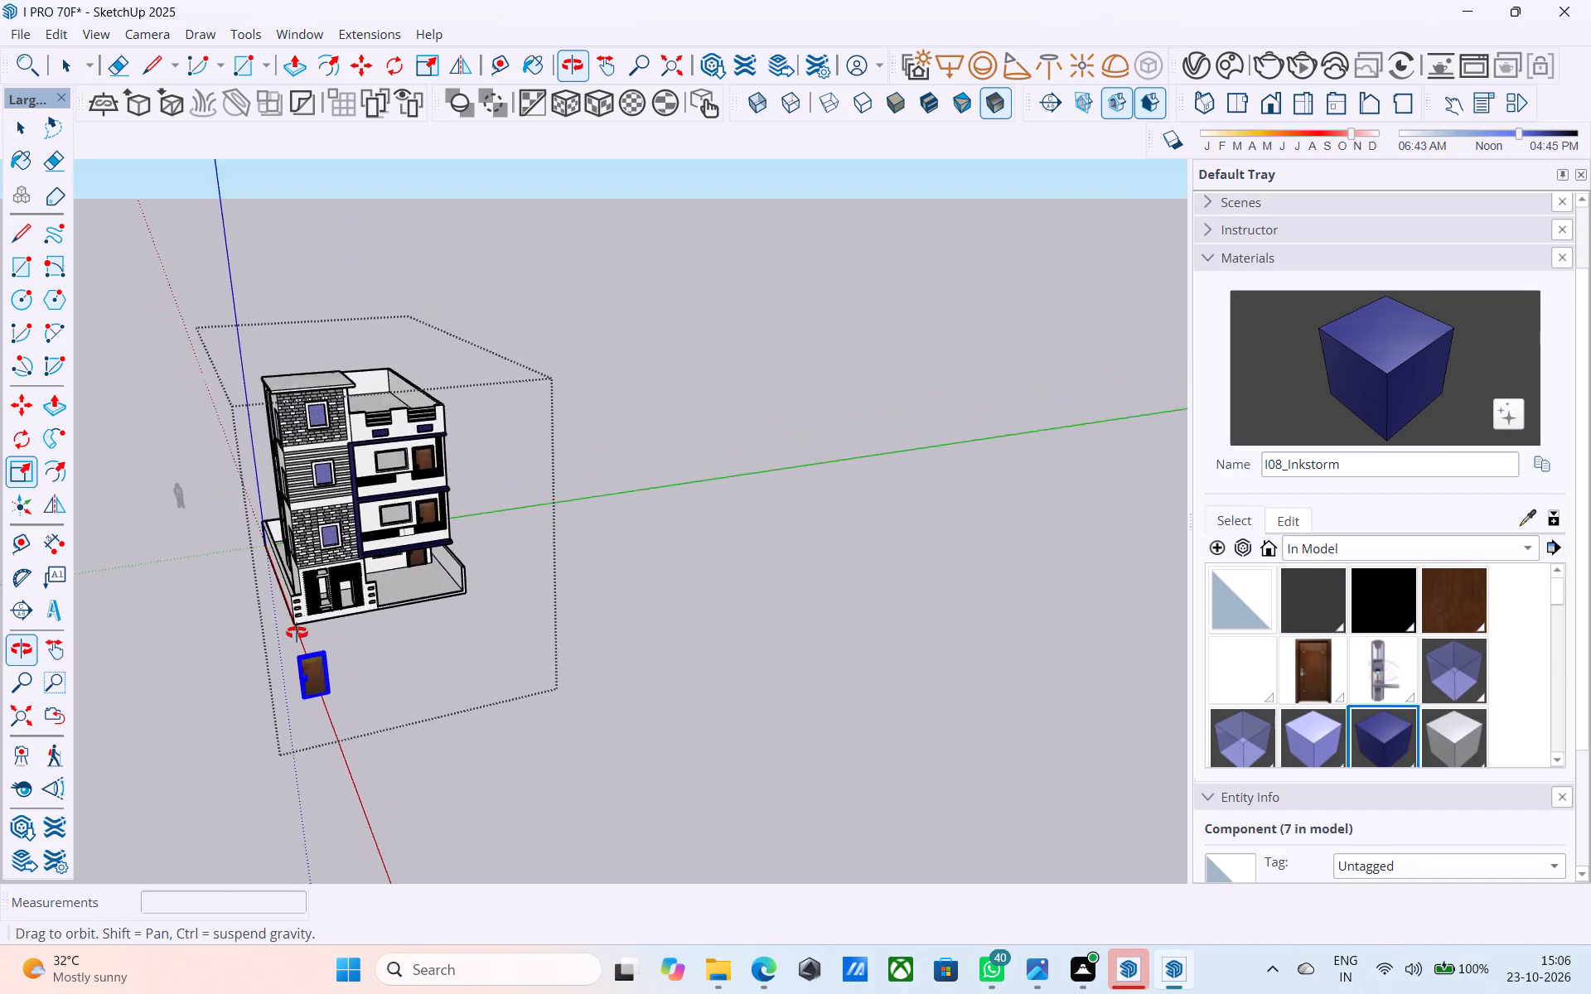
{"action": "middle_click_drag", "start_coordinate": [297, 633], "coordinate": [293, 623]}
{"action": "scroll", "coordinate": [299, 703], "scroll_direction": "up", "scroll_amount": 15}
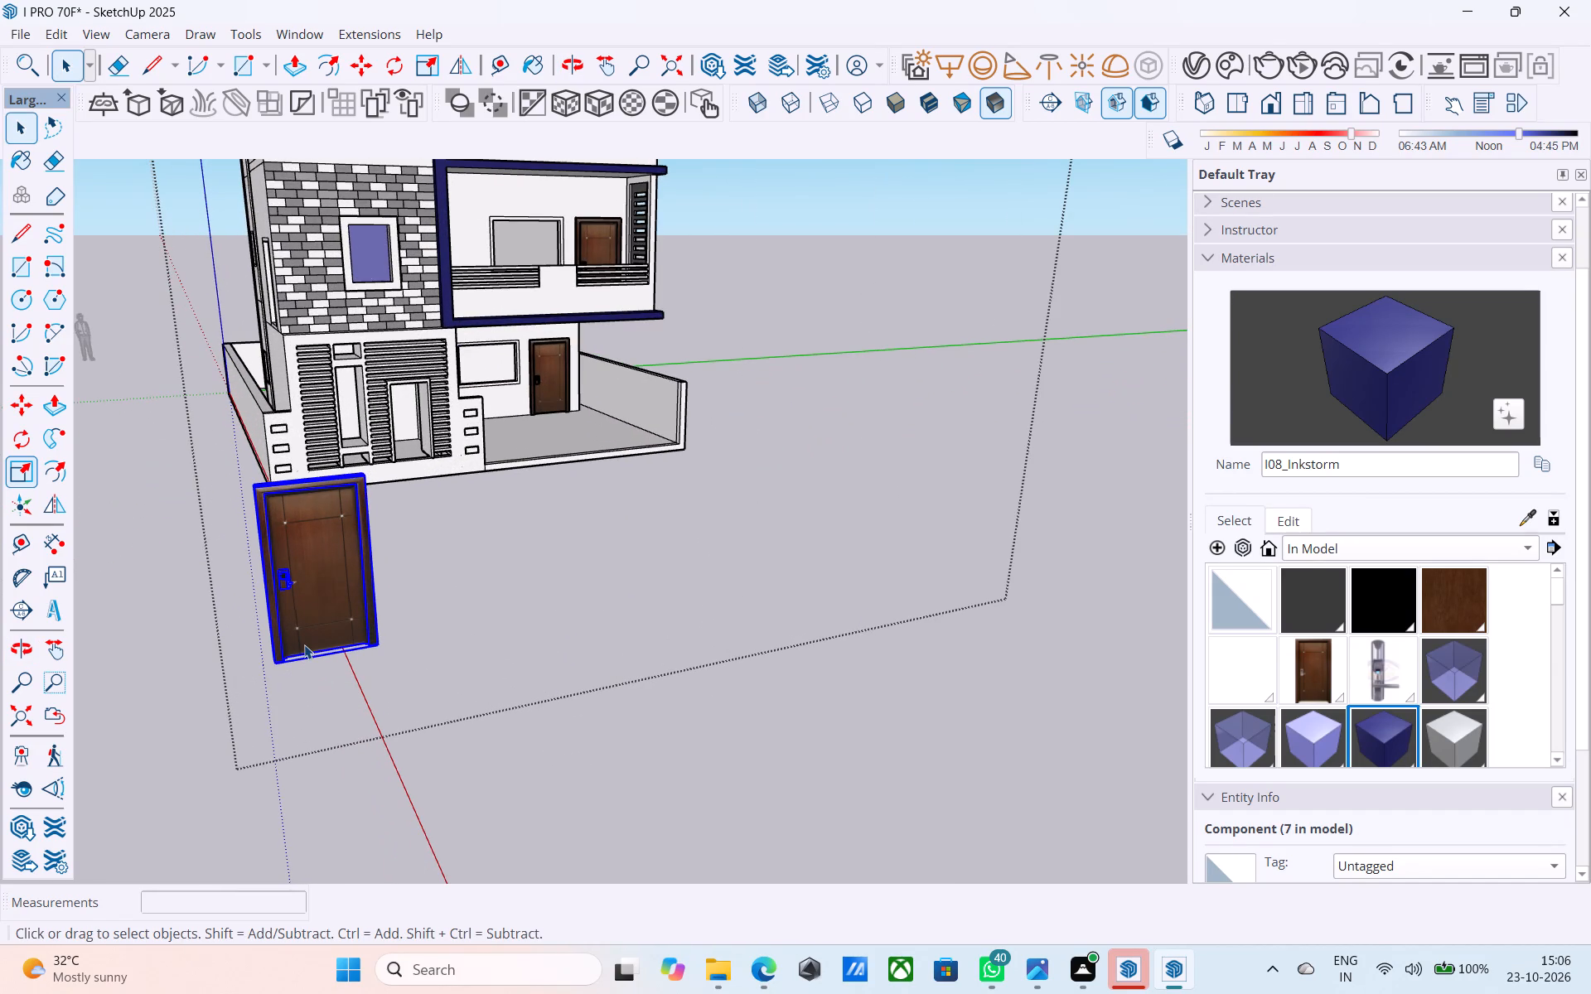
{"action": "key", "text": "Delete"}
Examine the finished house exterior from the front, the front corner and the long side elevation.
{"action": "scroll", "coordinate": [315, 636], "scroll_direction": "down", "scroll_amount": 7}
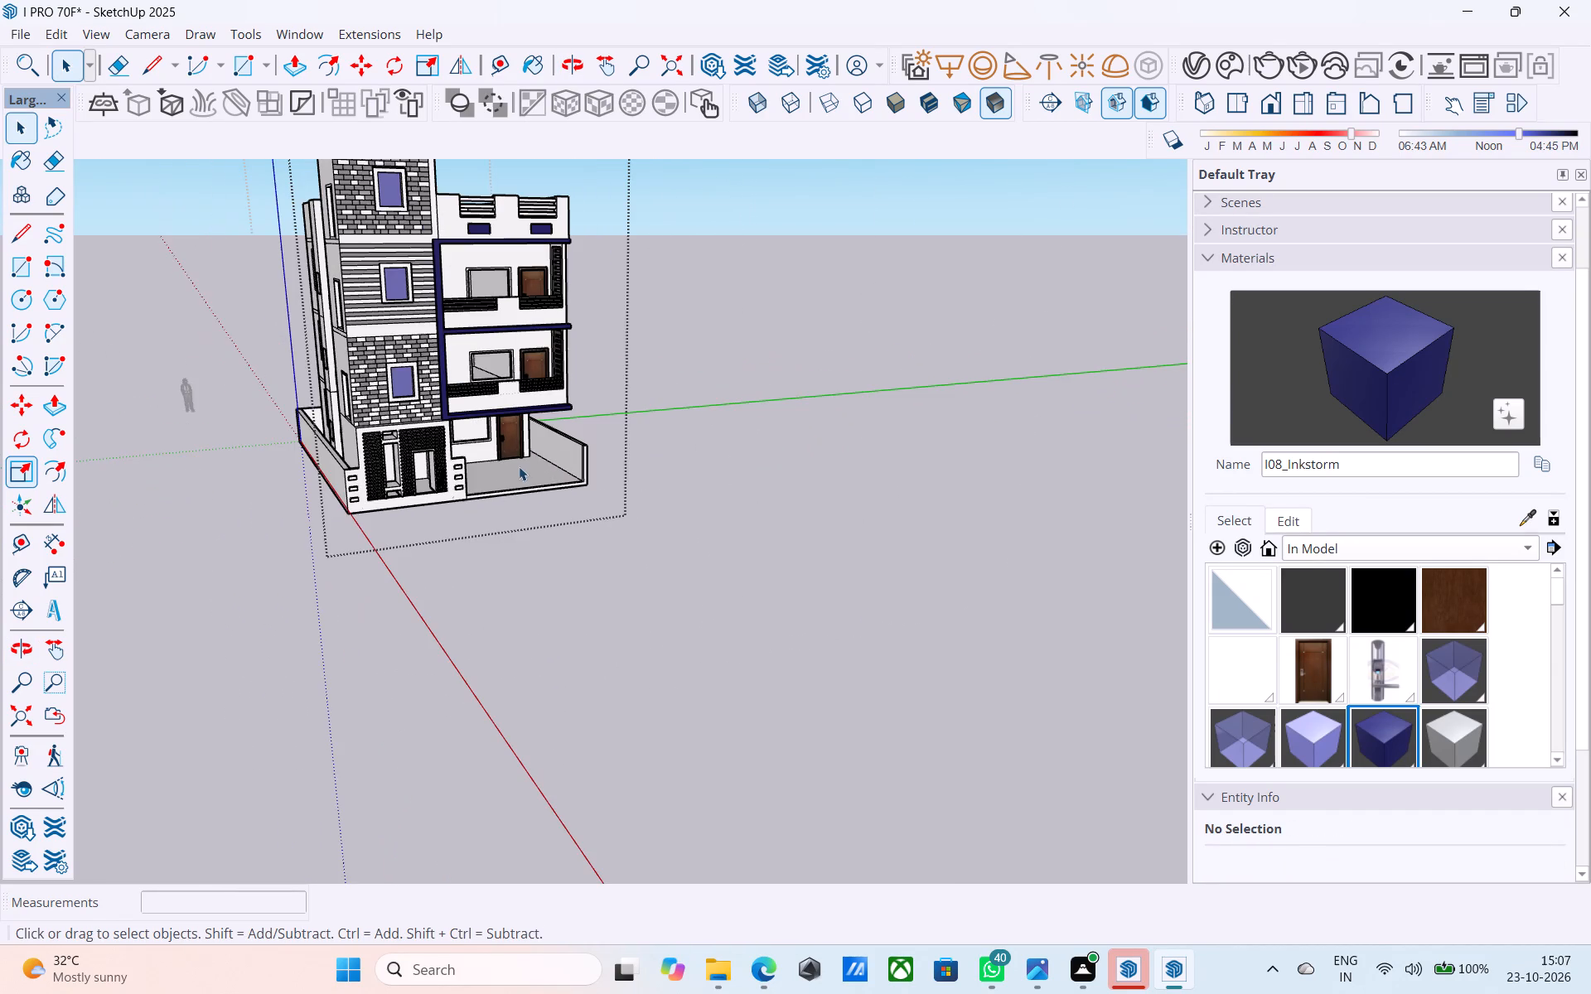
{"action": "middle_click_drag", "start_coordinate": [509, 477], "coordinate": [471, 583], "text": "shift"}
{"action": "scroll", "coordinate": [505, 488], "scroll_direction": "down", "scroll_amount": 1, "text": "shift"}
{"action": "scroll", "coordinate": [476, 508], "scroll_direction": "up", "scroll_amount": 5}
{"action": "middle_click", "coordinate": [448, 487]}
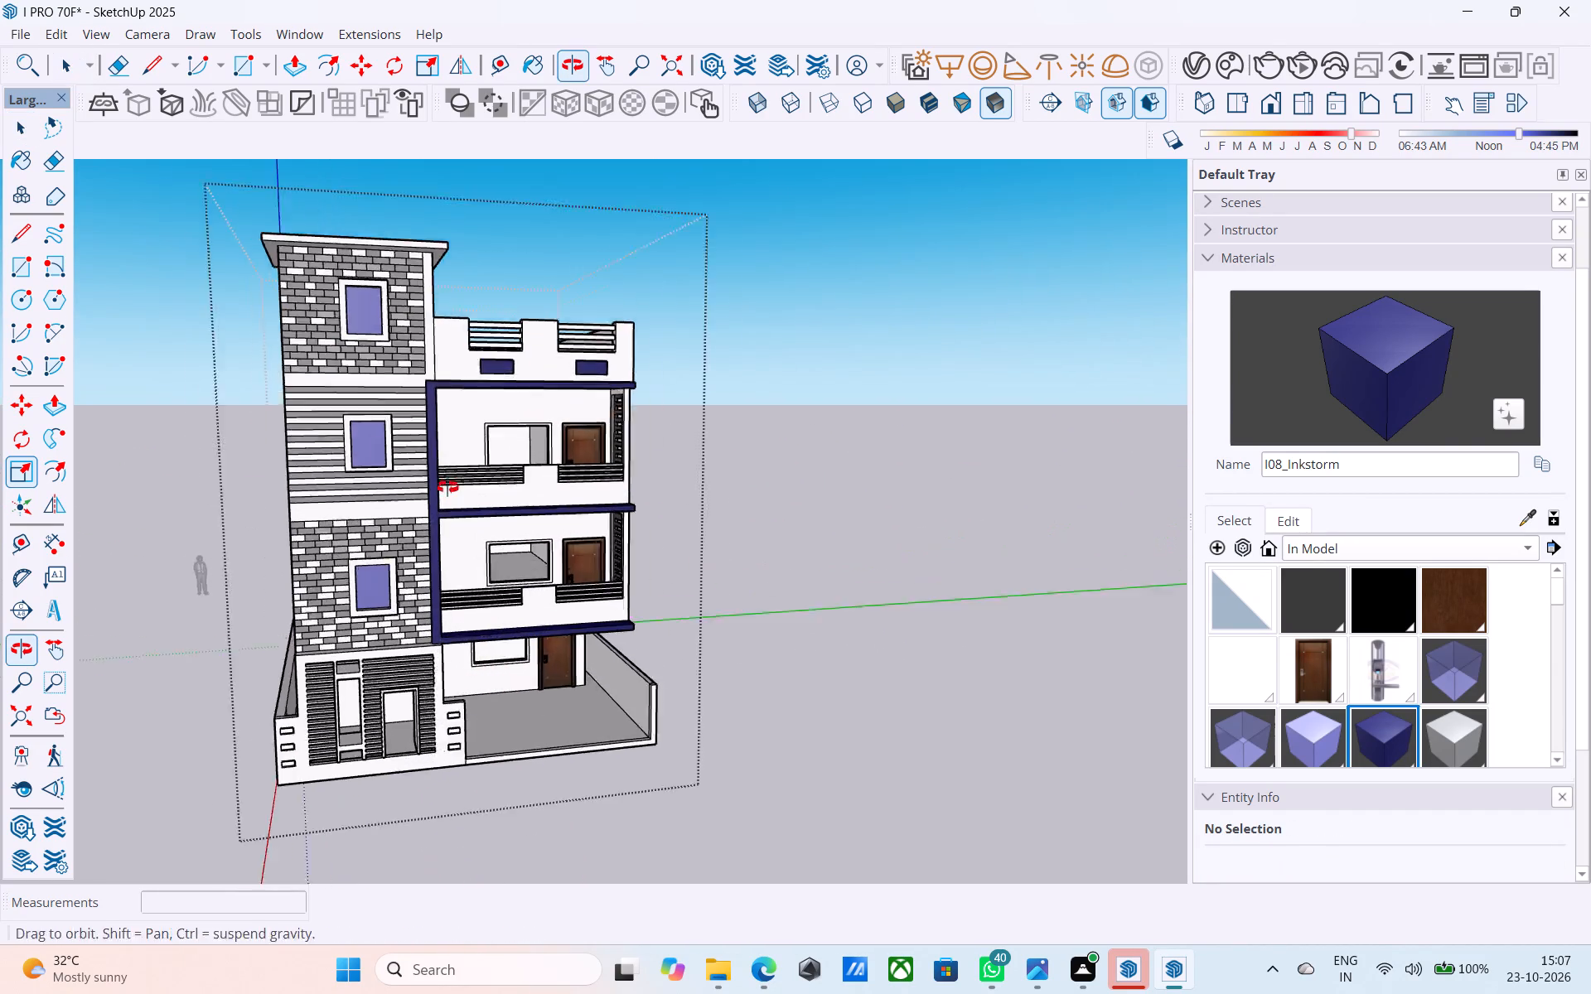
{"action": "scroll", "coordinate": [447, 487], "scroll_direction": "up", "scroll_amount": 2}
{"action": "middle_click_drag", "start_coordinate": [425, 509], "coordinate": [624, 518]}
{"action": "scroll", "coordinate": [609, 504], "scroll_direction": "down", "scroll_amount": 1}
{"action": "middle_click_drag", "start_coordinate": [609, 504], "coordinate": [578, 483]}
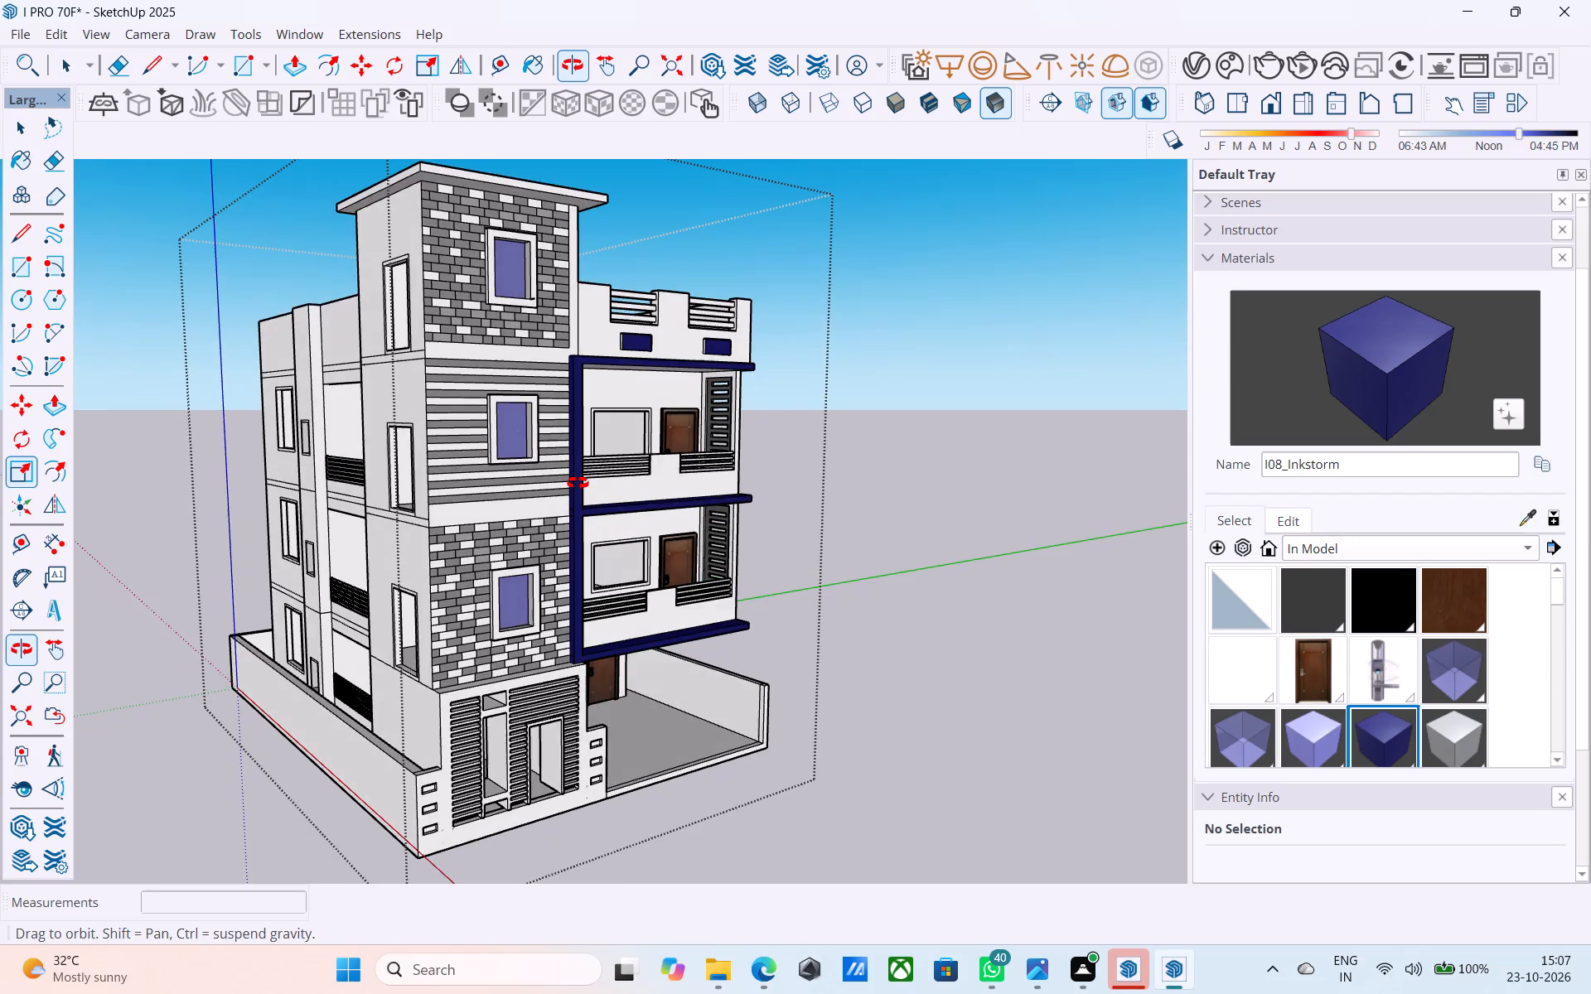
{"action": "middle_click_drag", "start_coordinate": [578, 483], "coordinate": [768, 519]}
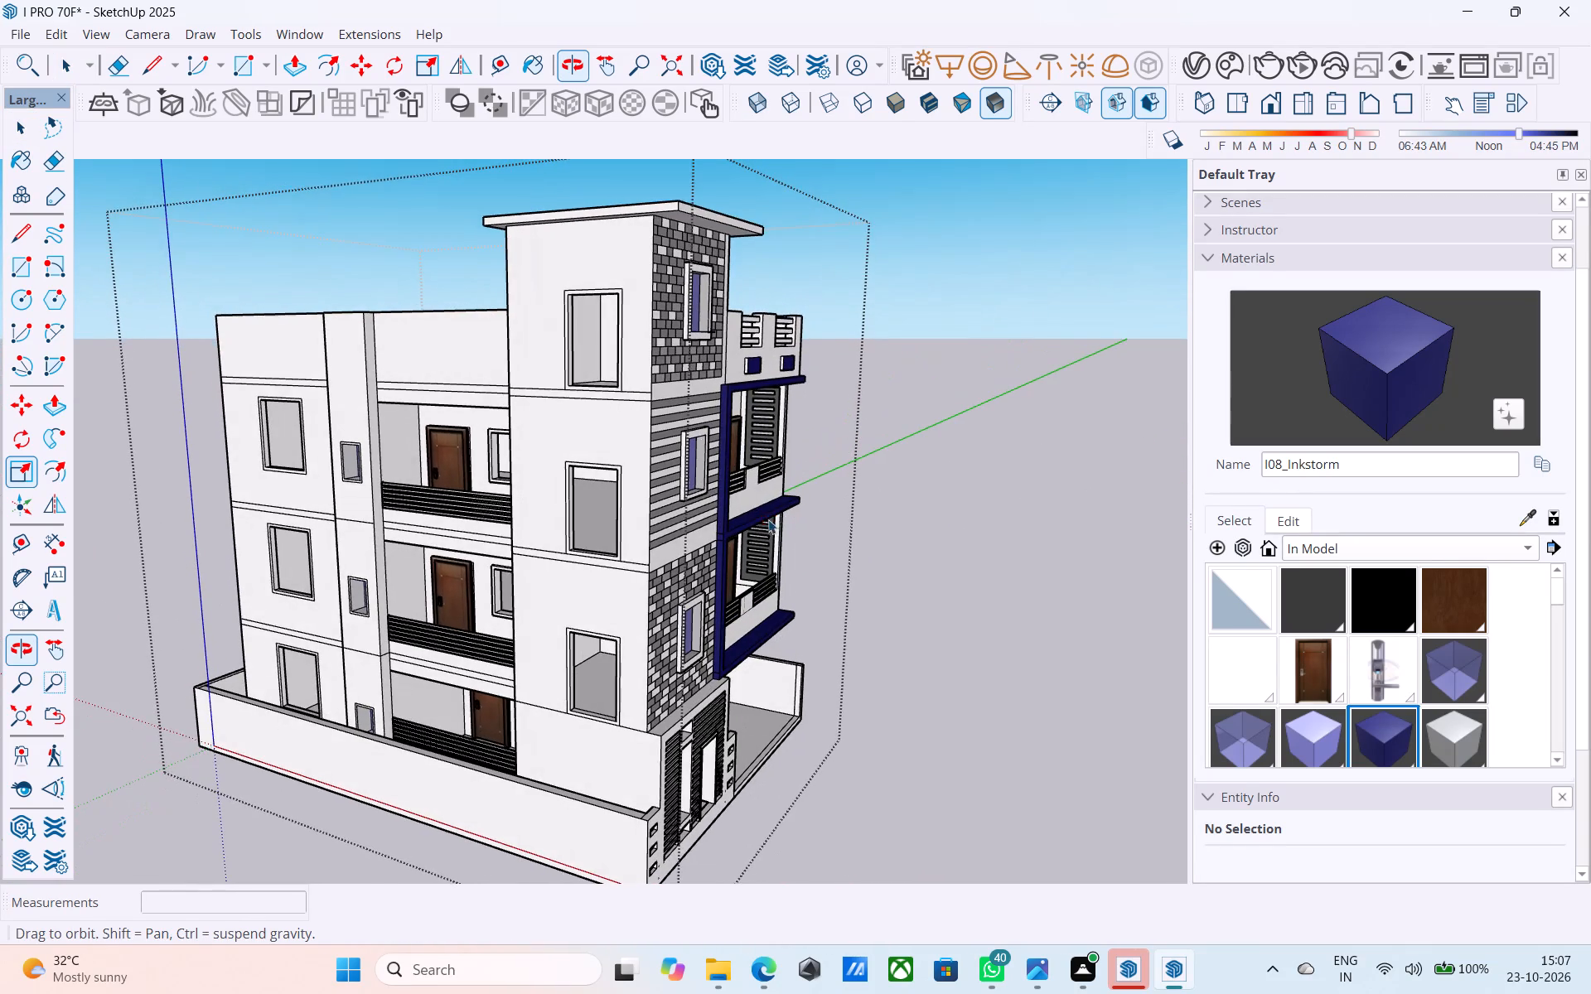
{"action": "middle_click_drag", "start_coordinate": [767, 522], "coordinate": [636, 481]}
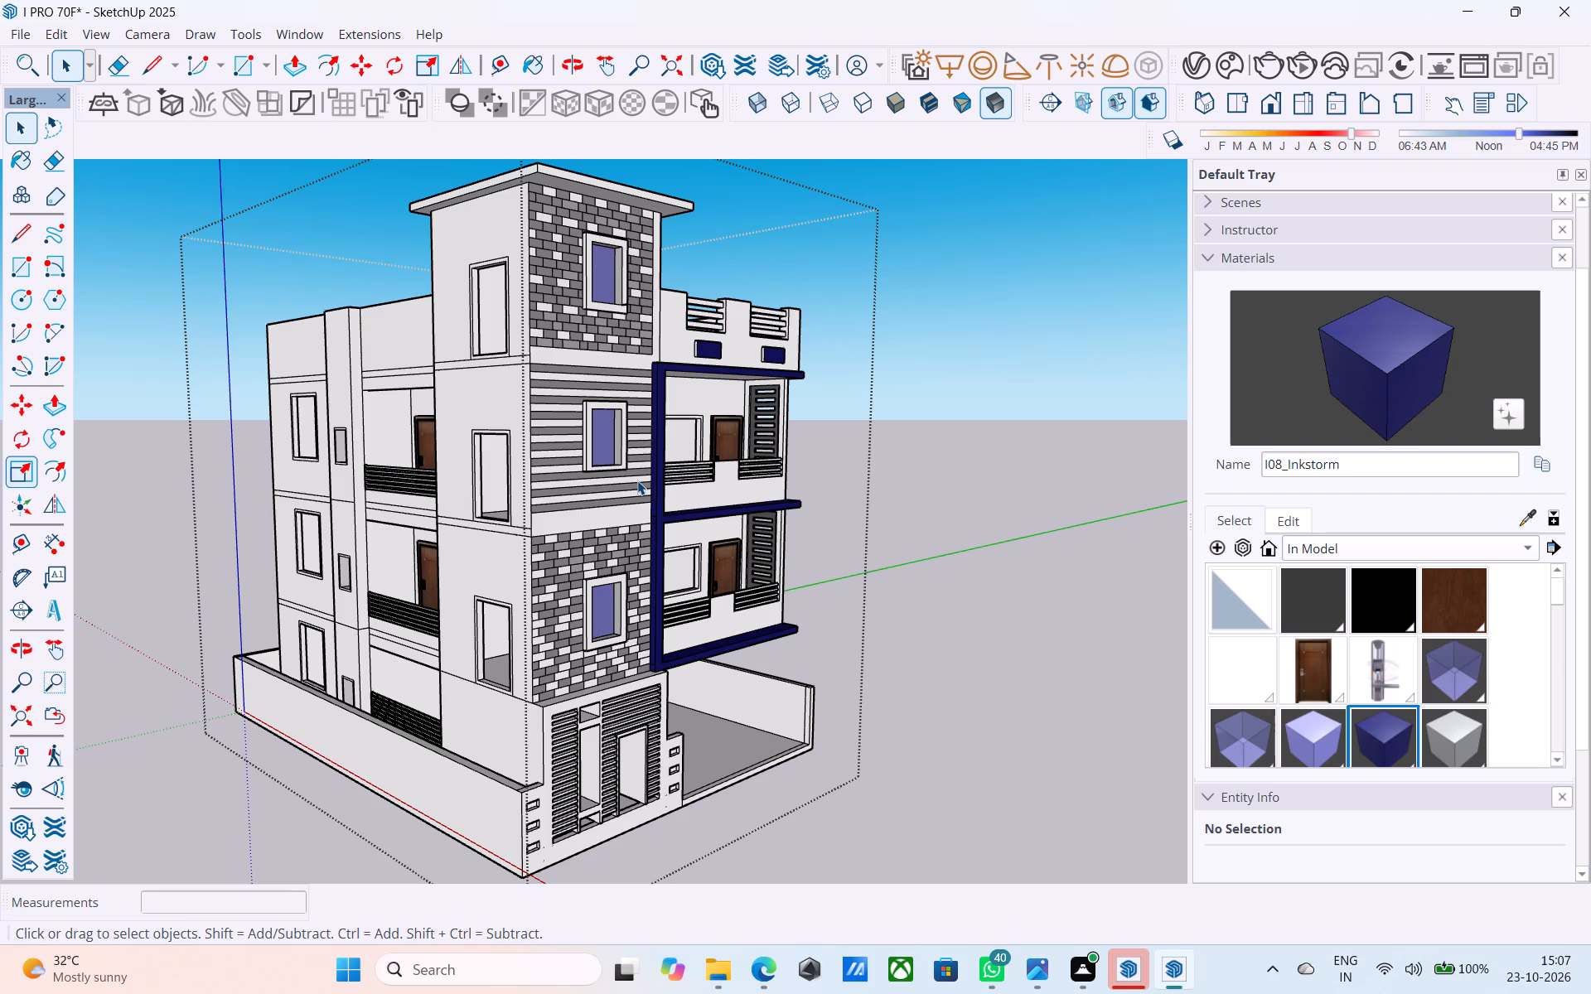
{"action": "middle_click_drag", "start_coordinate": [755, 577], "coordinate": [638, 561]}
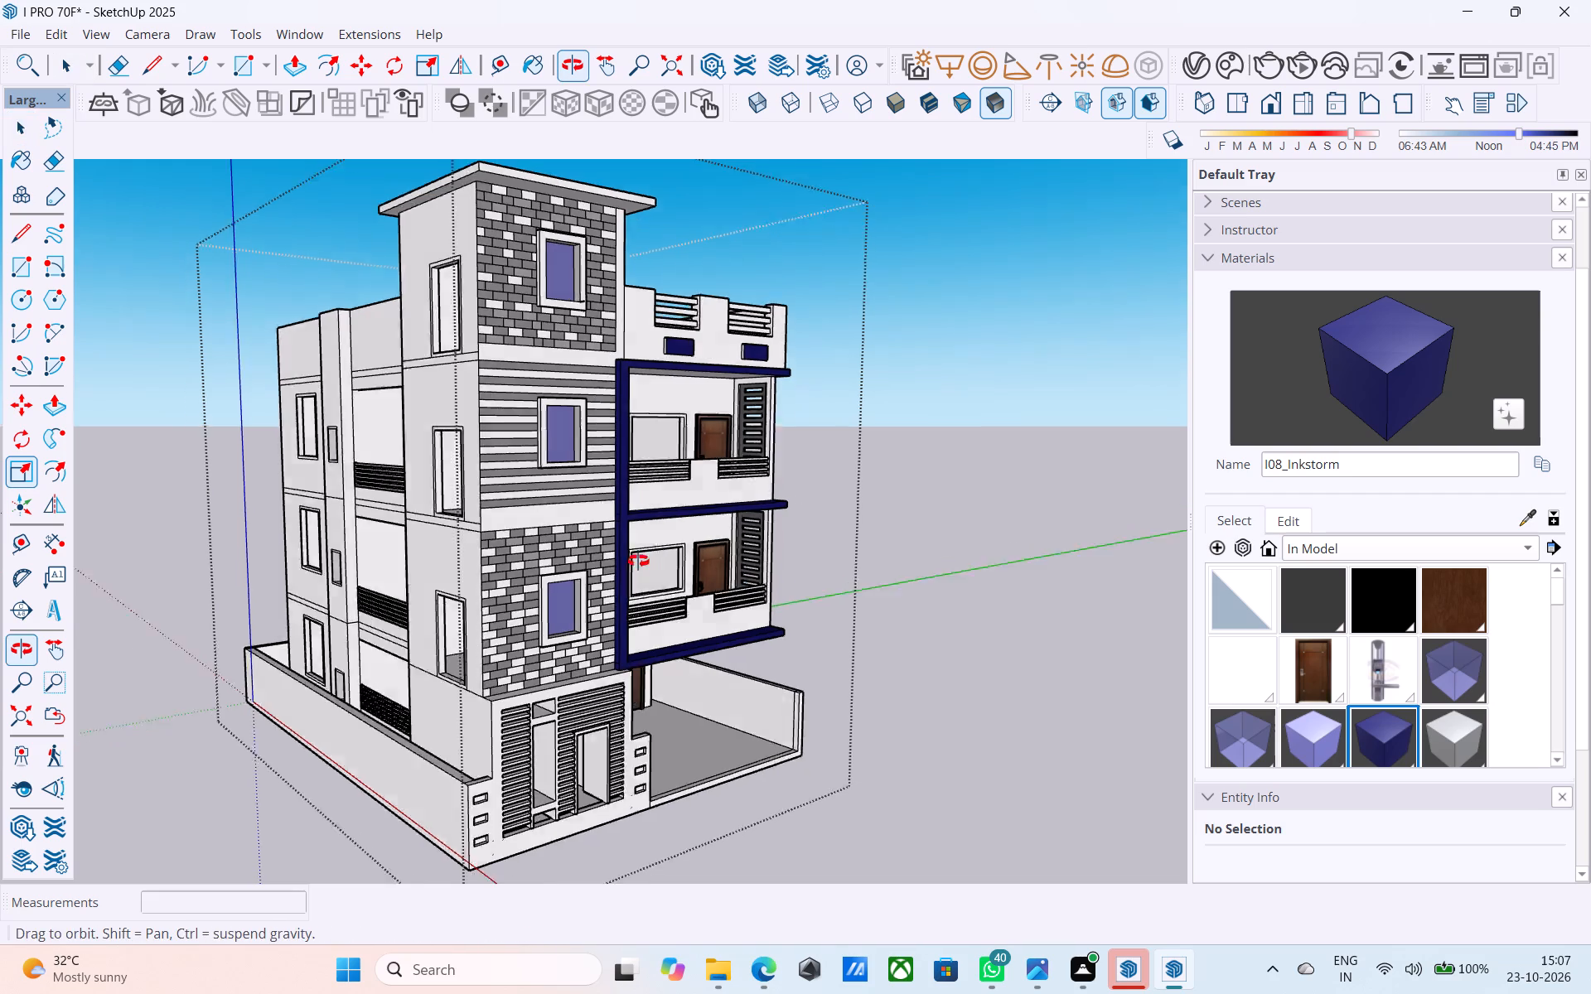
{"action": "middle_click_drag", "start_coordinate": [638, 561], "coordinate": [619, 567]}
{"action": "scroll", "coordinate": [713, 594], "scroll_direction": "down", "scroll_amount": 2}
{"action": "middle_click_drag", "start_coordinate": [708, 602], "coordinate": [556, 593]}
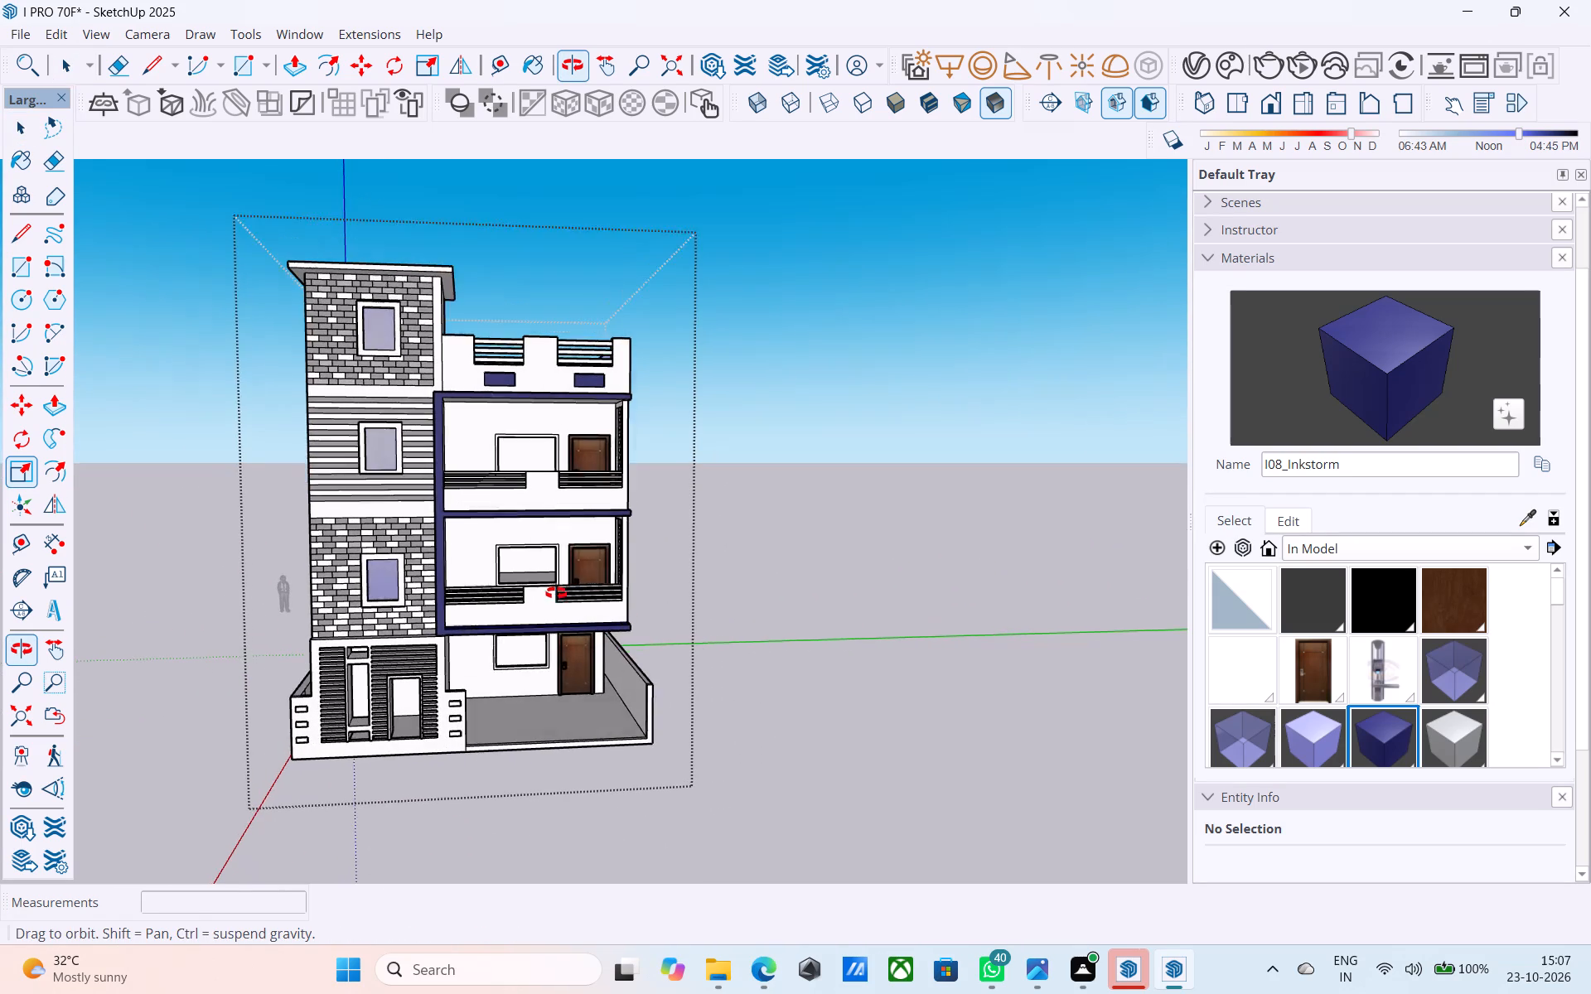
{"action": "middle_click_drag", "start_coordinate": [556, 593], "coordinate": [551, 549]}
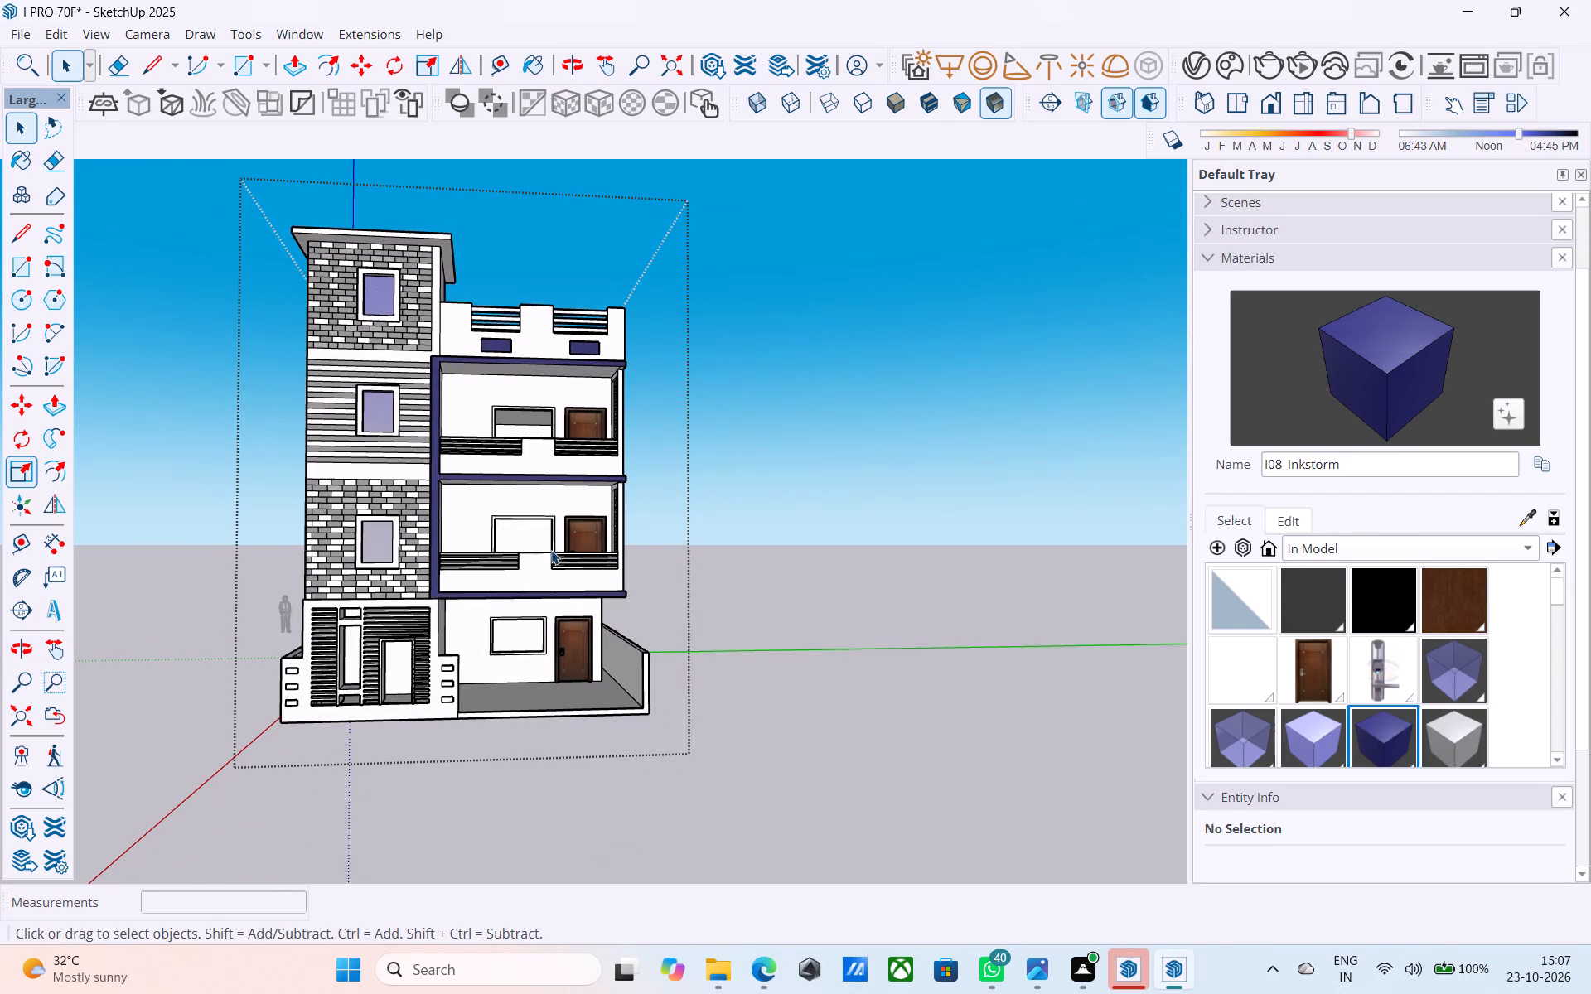
{"action": "scroll", "coordinate": [420, 533], "scroll_direction": "down", "scroll_amount": 2}
{"action": "middle_click_drag", "start_coordinate": [420, 533], "coordinate": [1195, 608]}
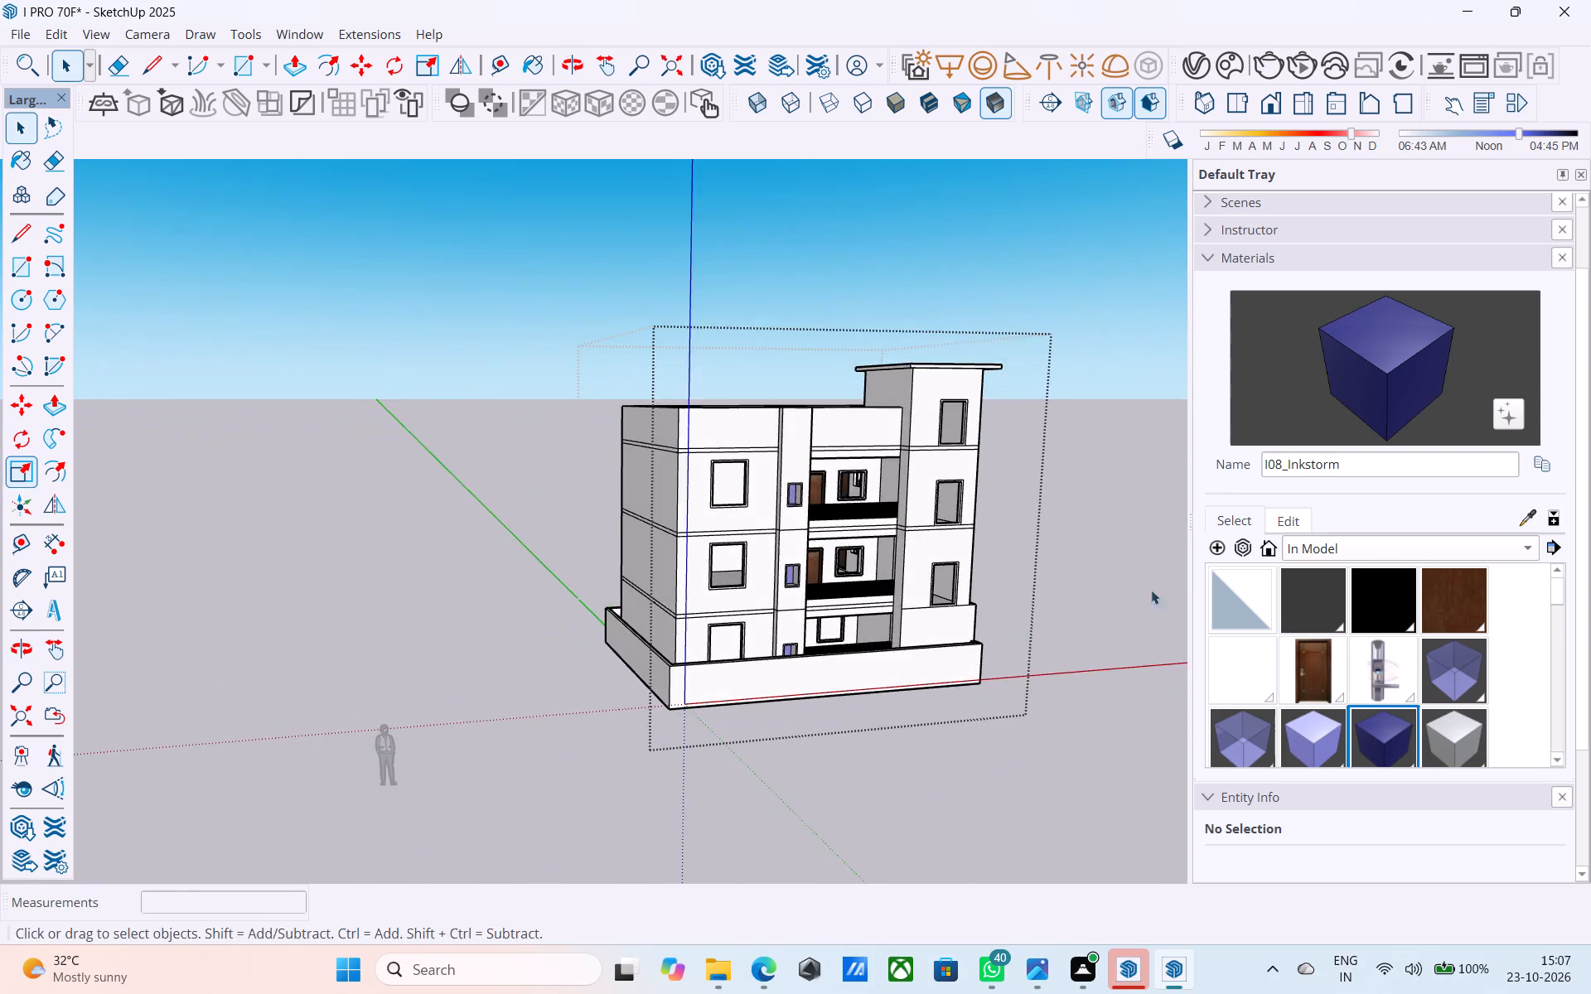
{"action": "scroll", "coordinate": [1101, 579], "scroll_direction": "down", "scroll_amount": 4}
{"action": "middle_click_drag", "start_coordinate": [1057, 577], "coordinate": [491, 611]}
{"action": "scroll", "coordinate": [418, 562], "scroll_direction": "down", "scroll_amount": 9}
{"action": "middle_click_drag", "start_coordinate": [554, 616], "coordinate": [556, 543]}
{"action": "scroll", "coordinate": [700, 586], "scroll_direction": "up", "scroll_amount": 3}
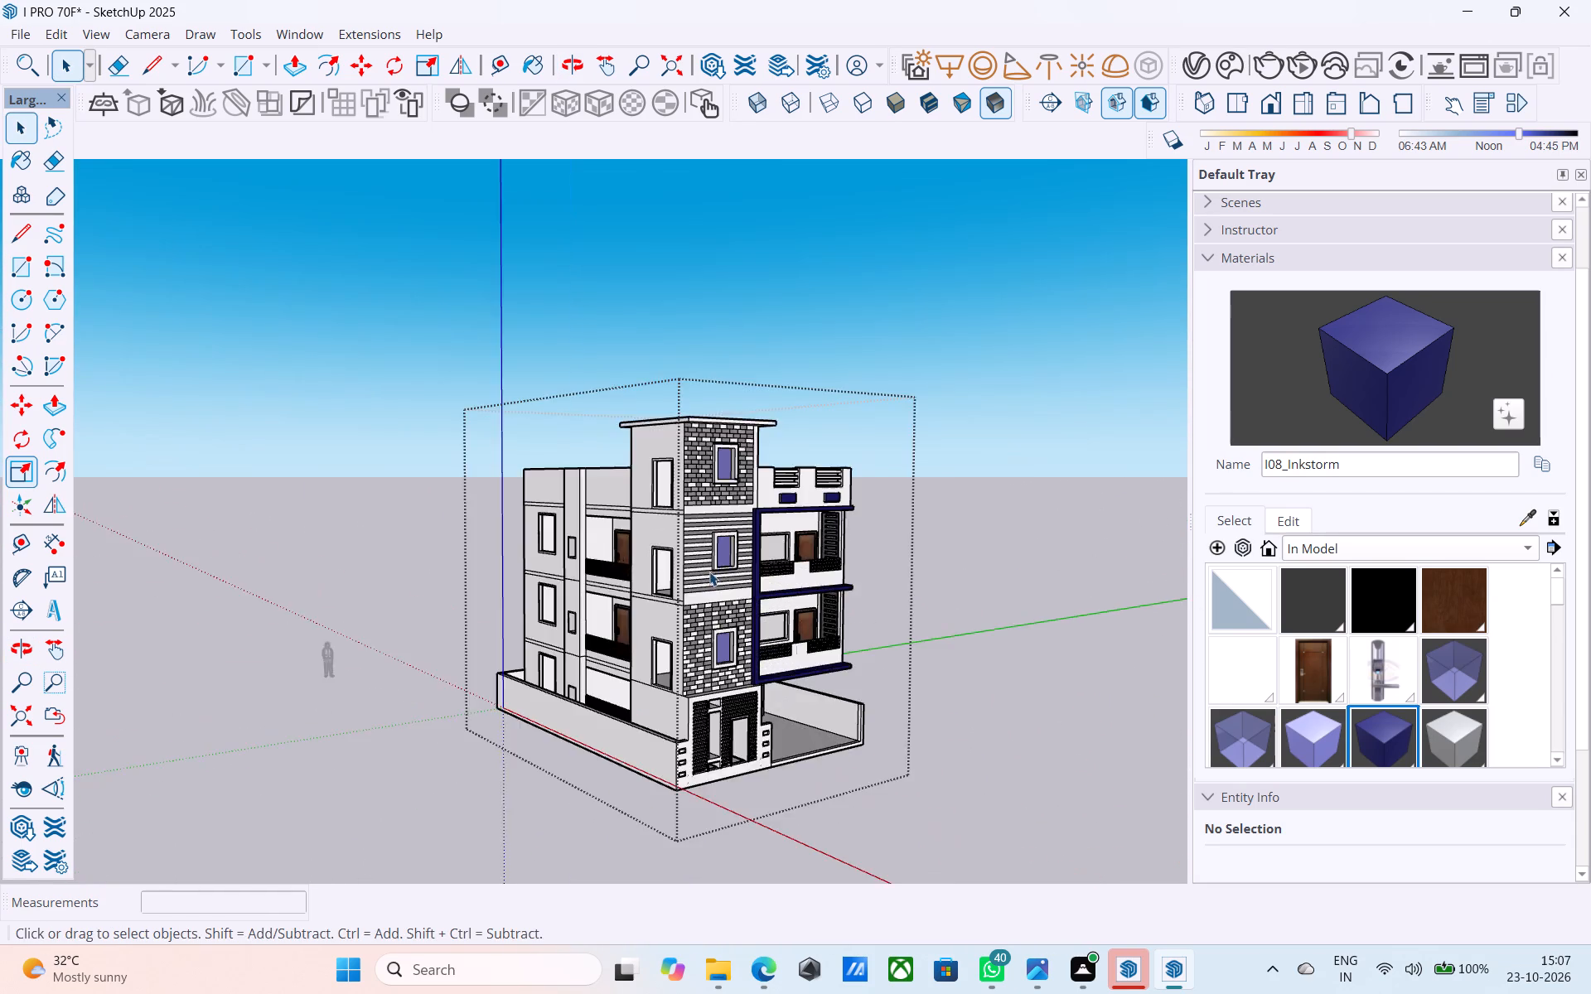
{"action": "scroll", "coordinate": [709, 572], "scroll_direction": "up", "scroll_amount": 6}
{"action": "middle_click_drag", "start_coordinate": [645, 587], "coordinate": [447, 556]}
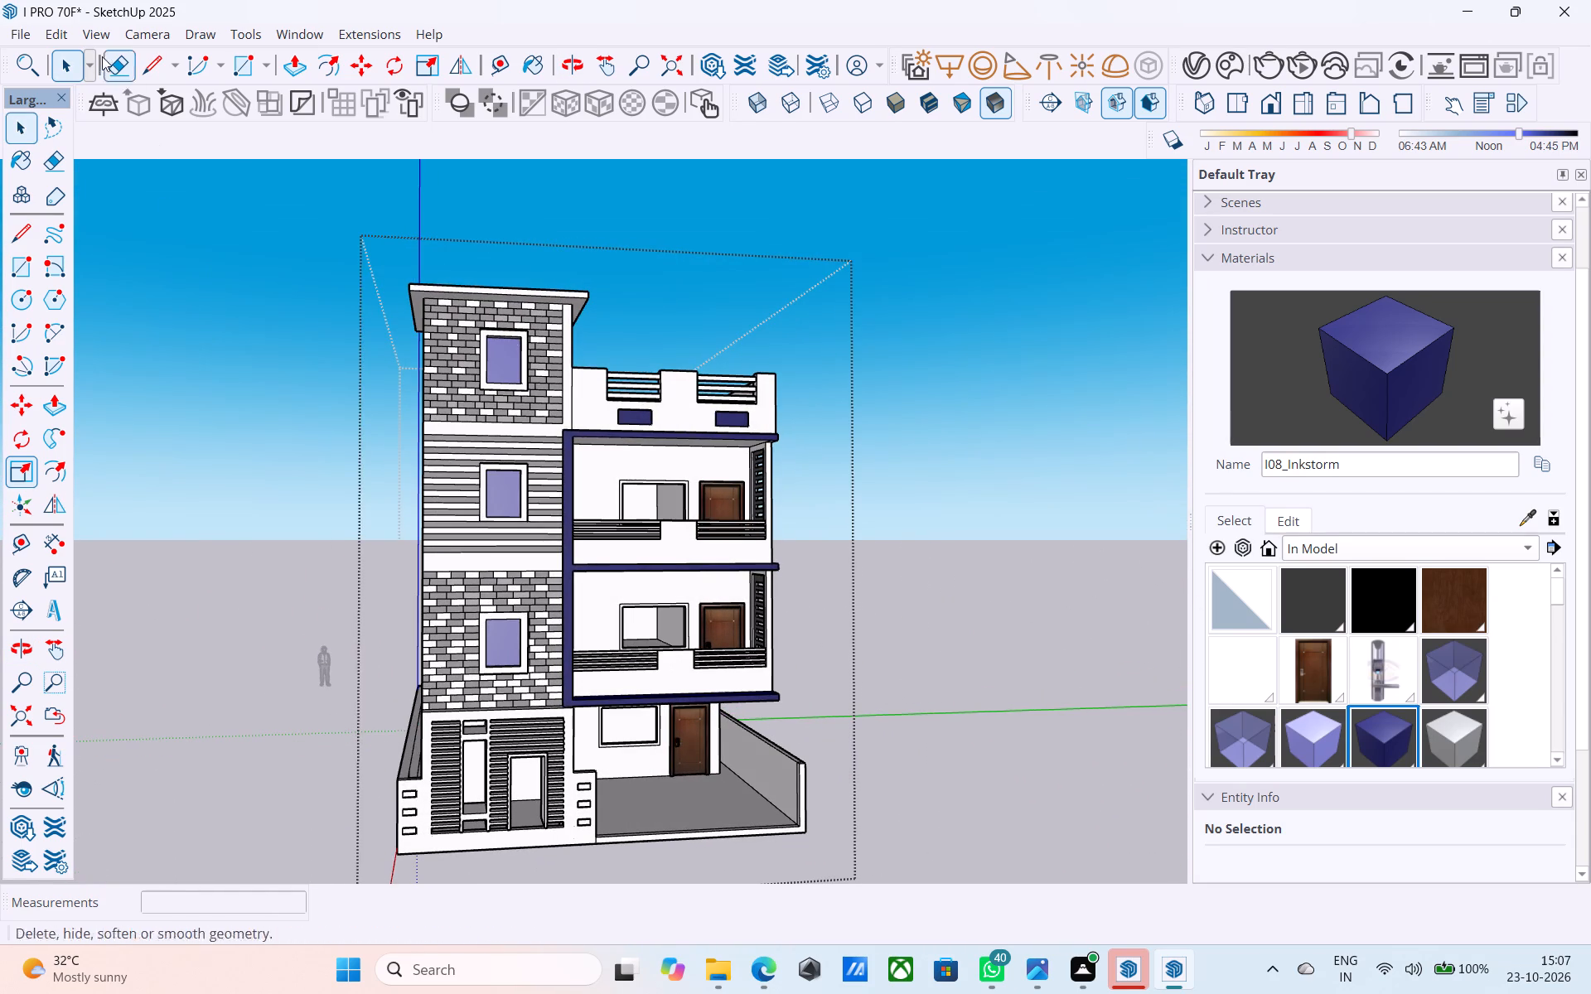
Import the 3D model file from Downloads and place its set of black-framed windows on the ground beside the house.
{"action": "left_click", "coordinate": [16, 32]}
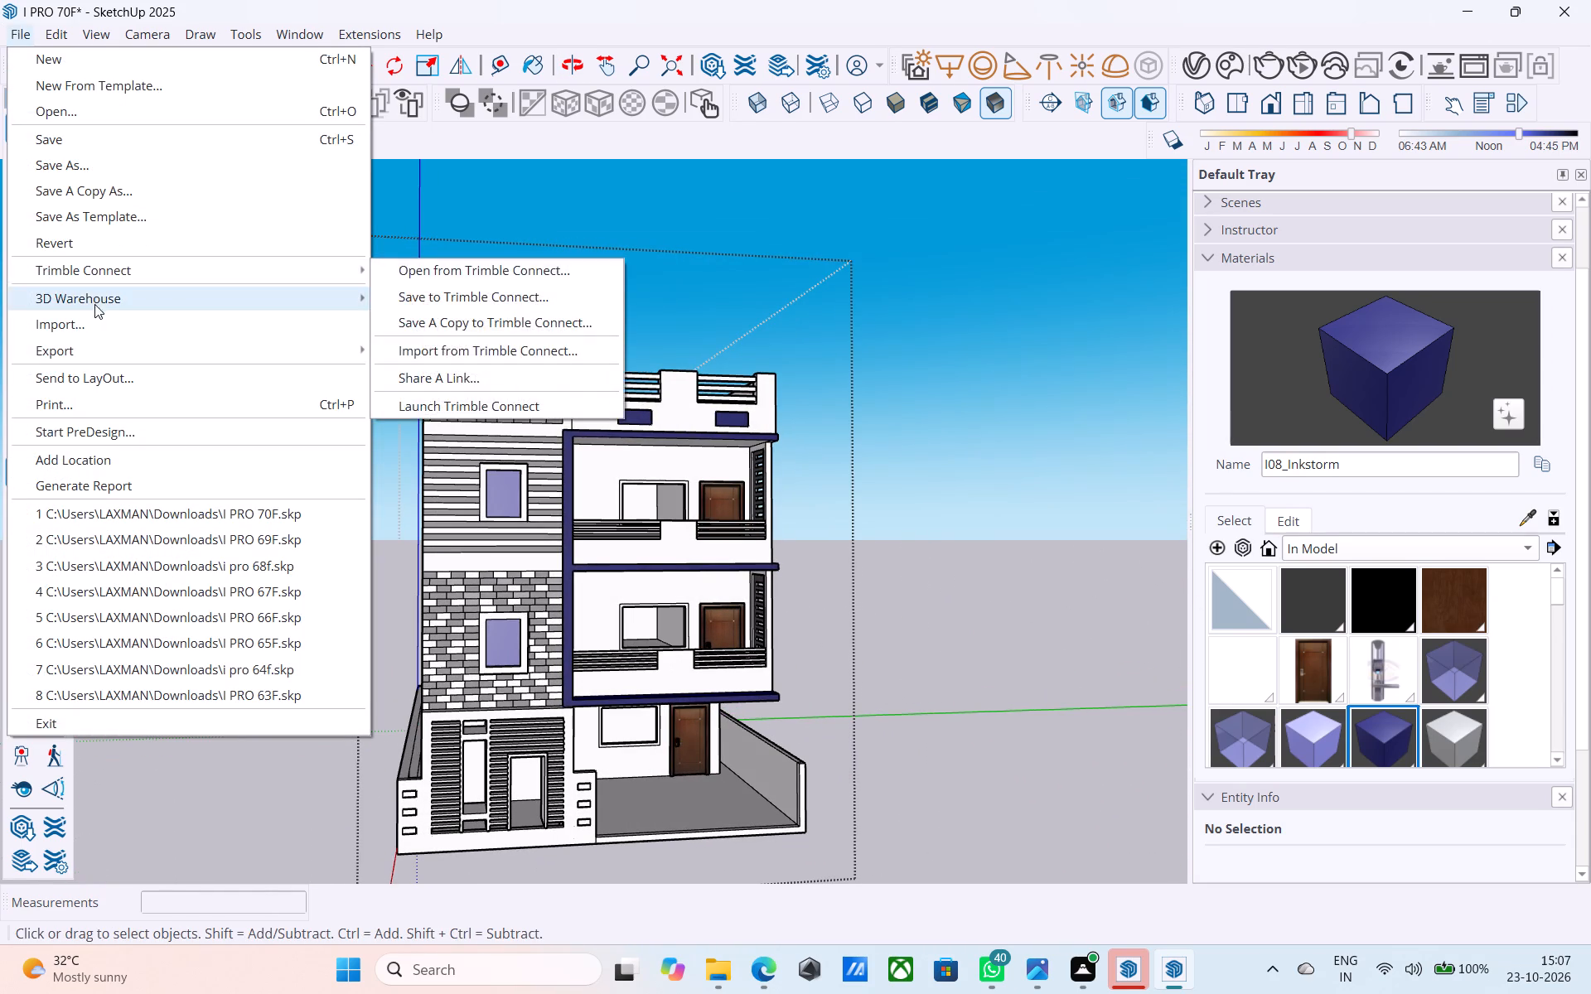
{"action": "left_click", "coordinate": [94, 315]}
{"action": "scroll", "coordinate": [374, 379], "scroll_direction": "down", "scroll_amount": 7}
{"action": "scroll", "coordinate": [366, 418], "scroll_direction": "up", "scroll_amount": 6}
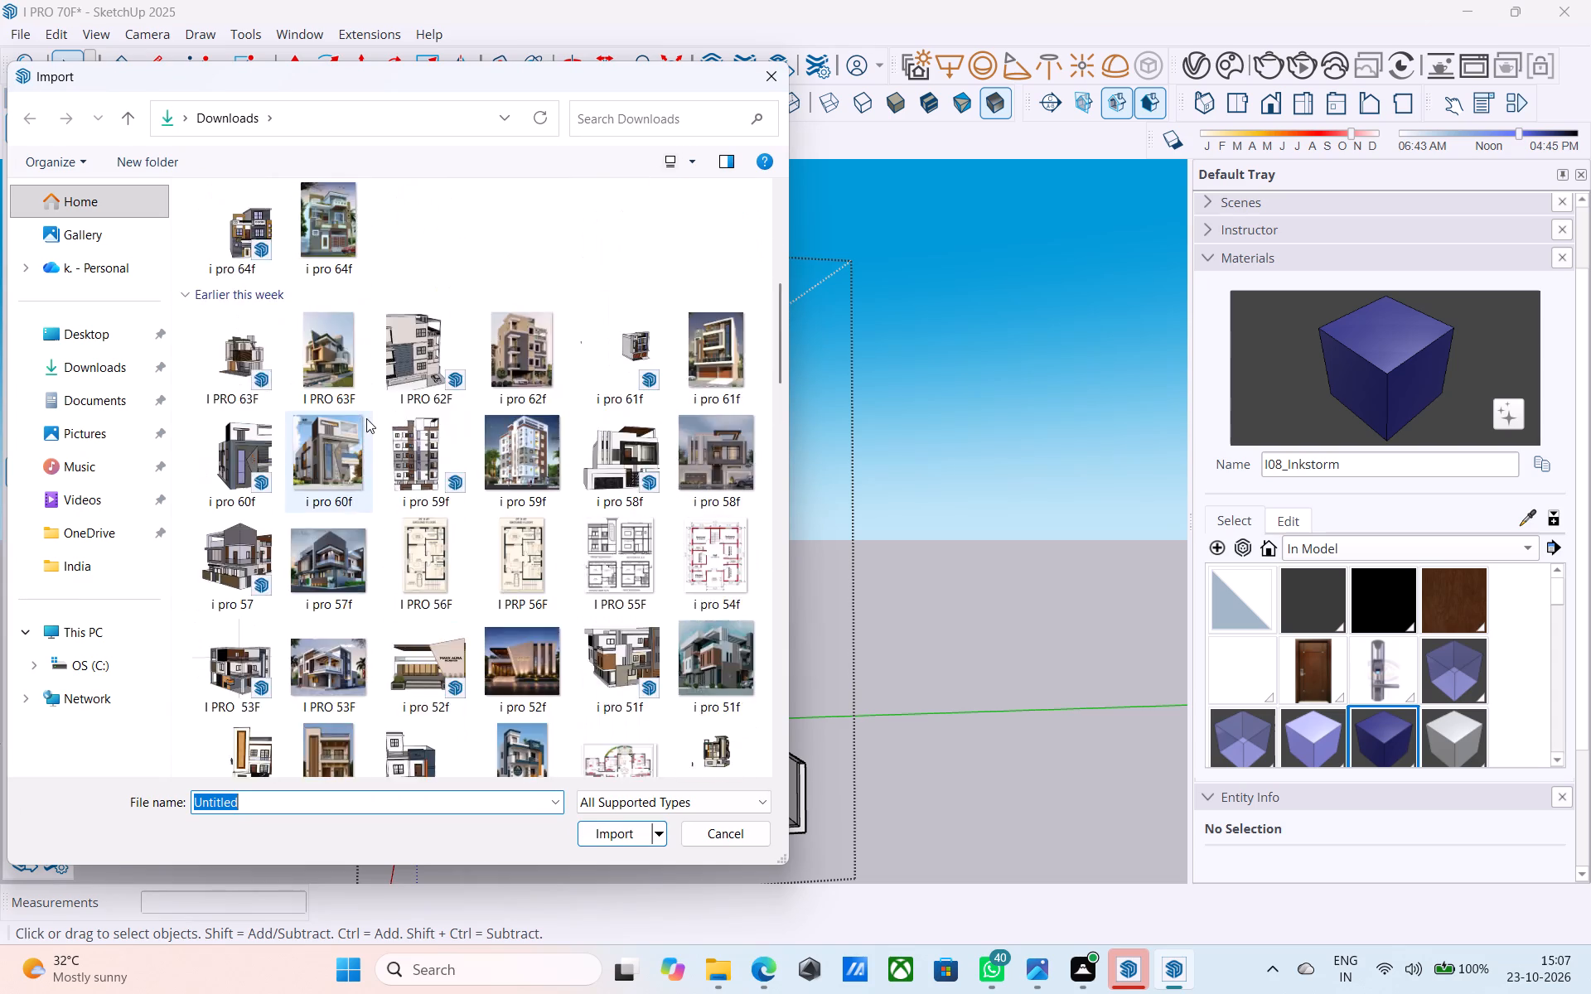
{"action": "scroll", "coordinate": [366, 418], "scroll_direction": "down", "scroll_amount": 6}
{"action": "scroll", "coordinate": [366, 418], "scroll_direction": "up", "scroll_amount": 3}
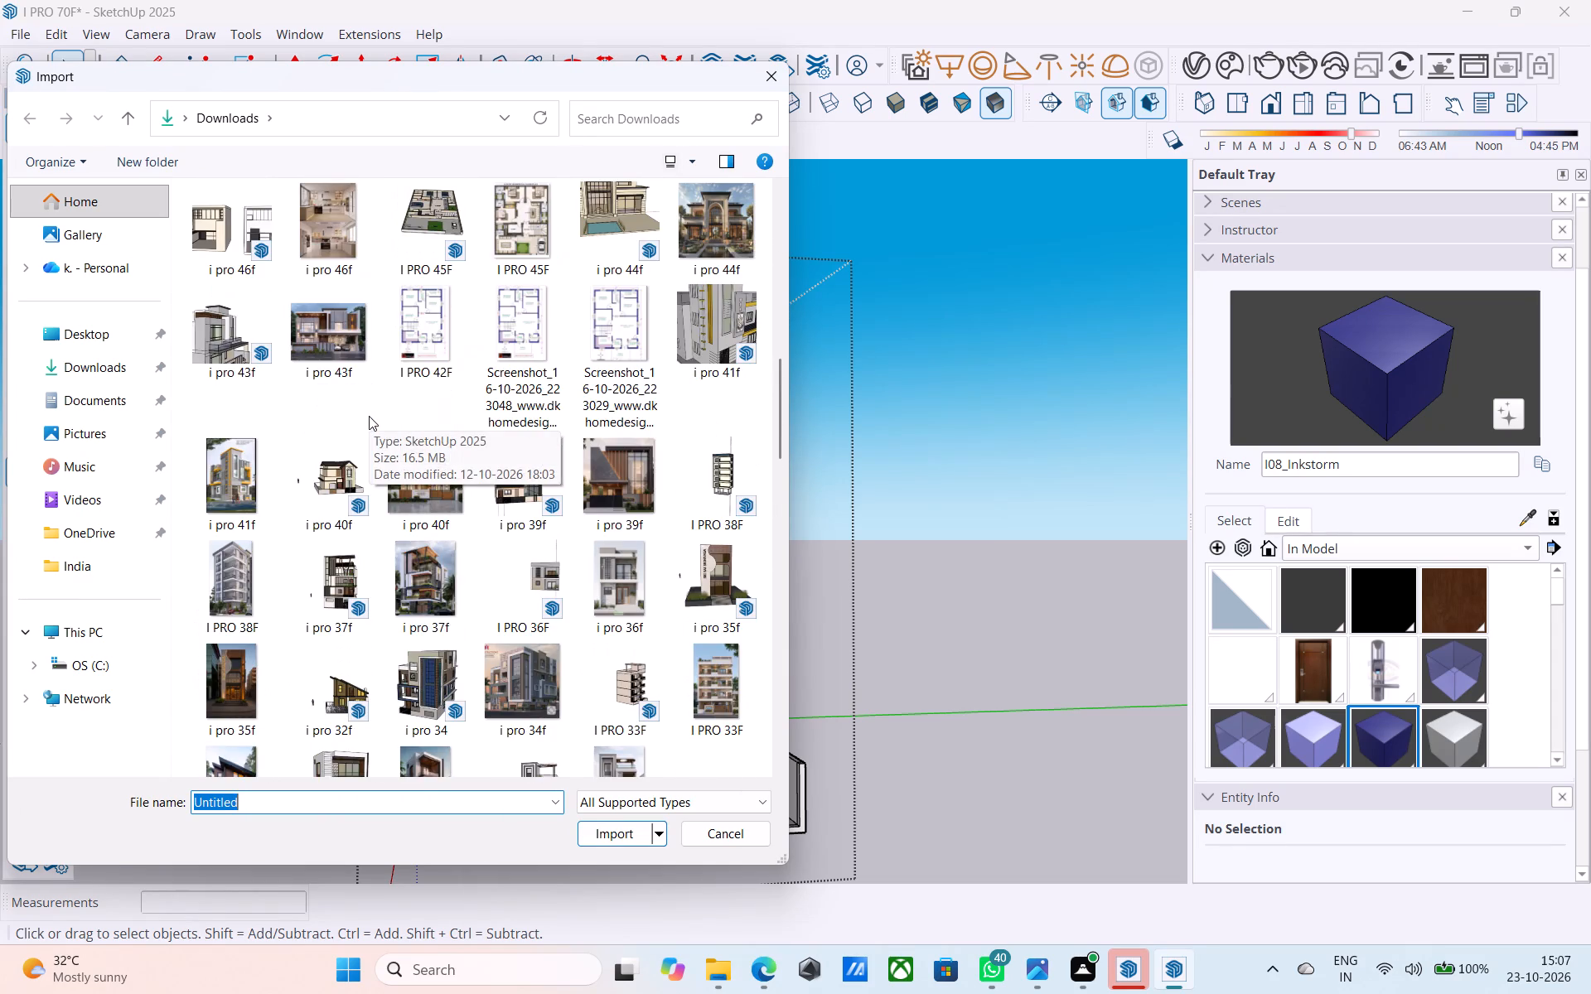
{"action": "scroll", "coordinate": [404, 407], "scroll_direction": "up", "scroll_amount": 3}
{"action": "scroll", "coordinate": [404, 407], "scroll_direction": "down", "scroll_amount": 2}
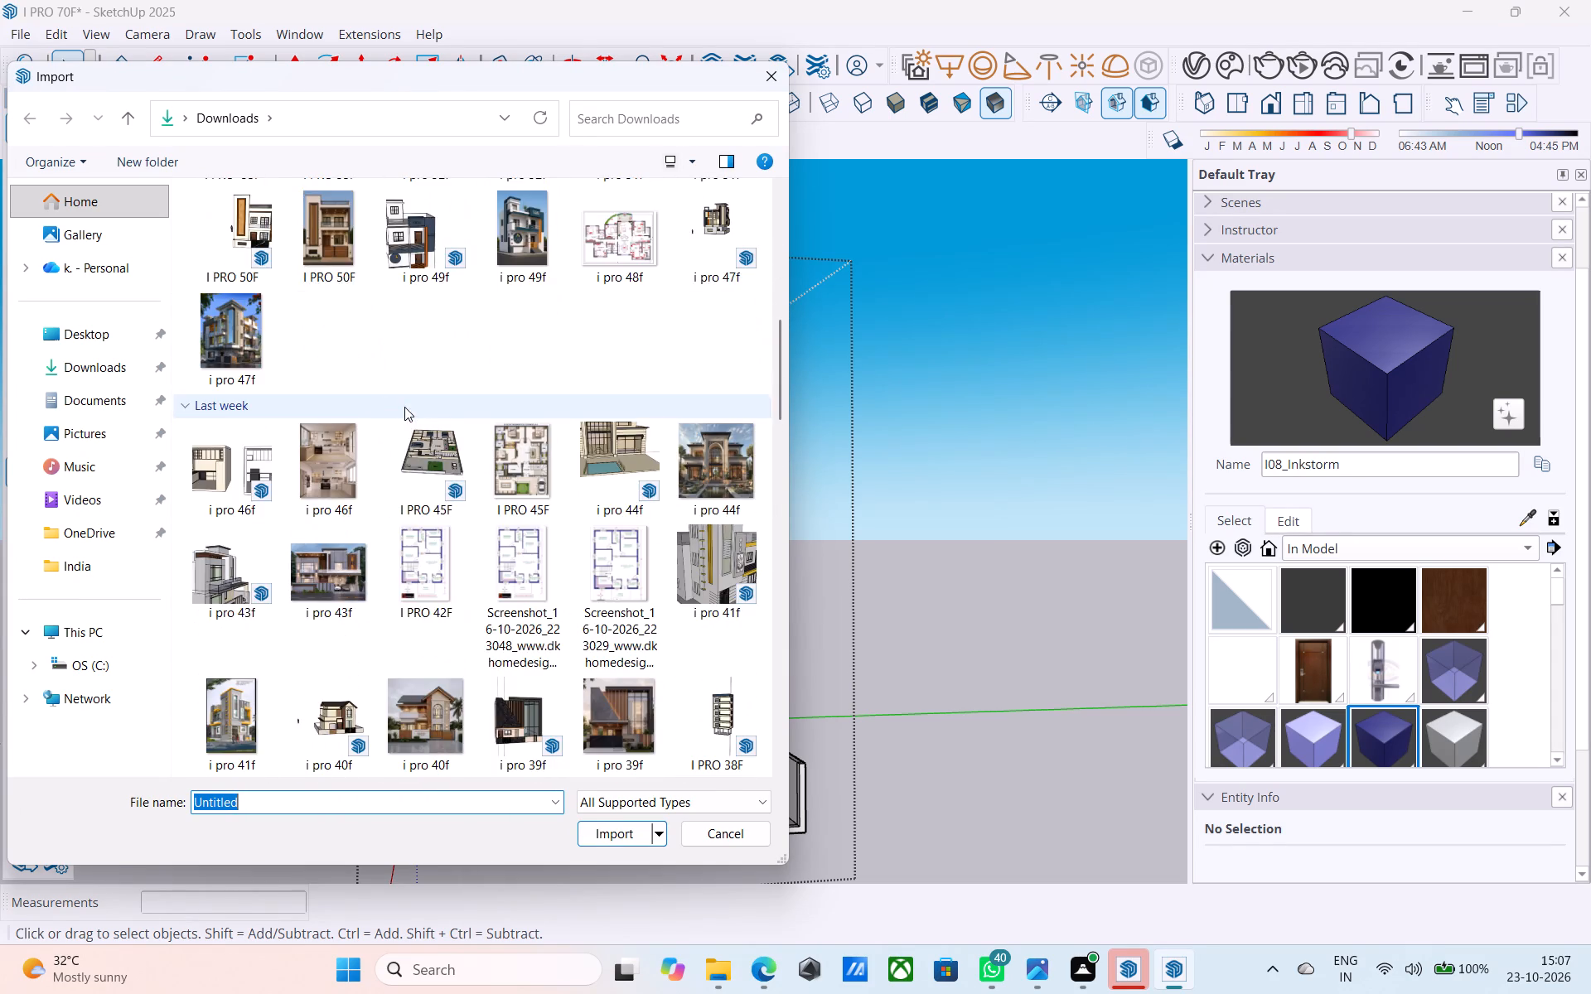
{"action": "scroll", "coordinate": [378, 385], "scroll_direction": "down", "scroll_amount": 6}
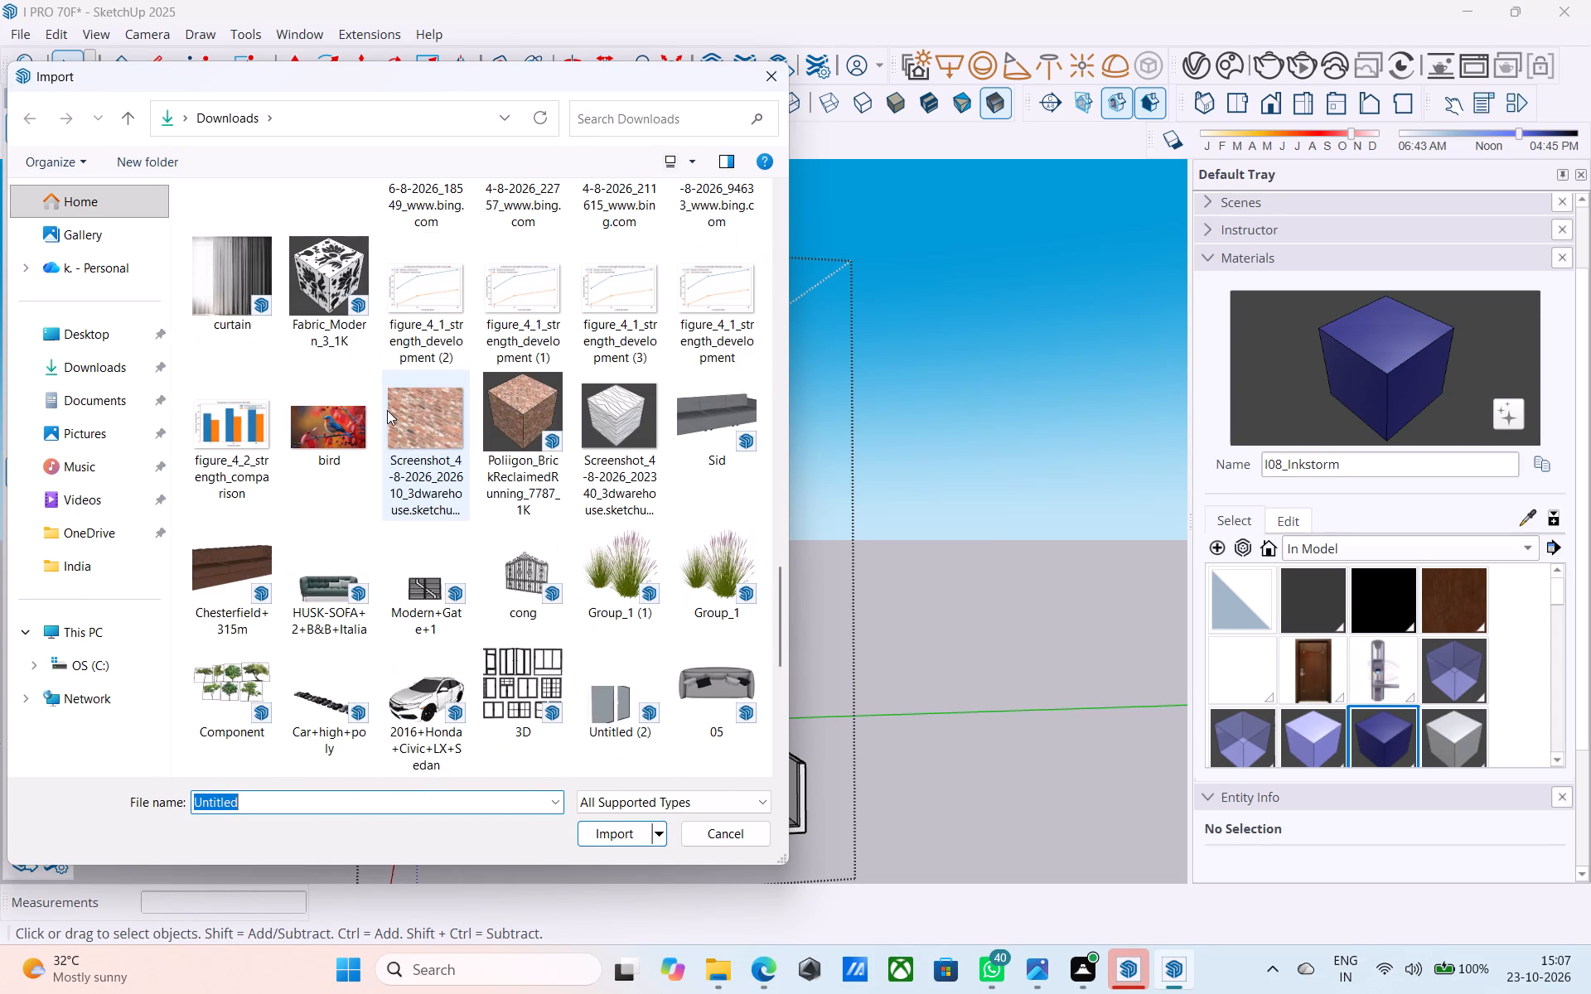
{"action": "scroll", "coordinate": [388, 409], "scroll_direction": "down", "scroll_amount": 1}
{"action": "left_click", "coordinate": [525, 306]}
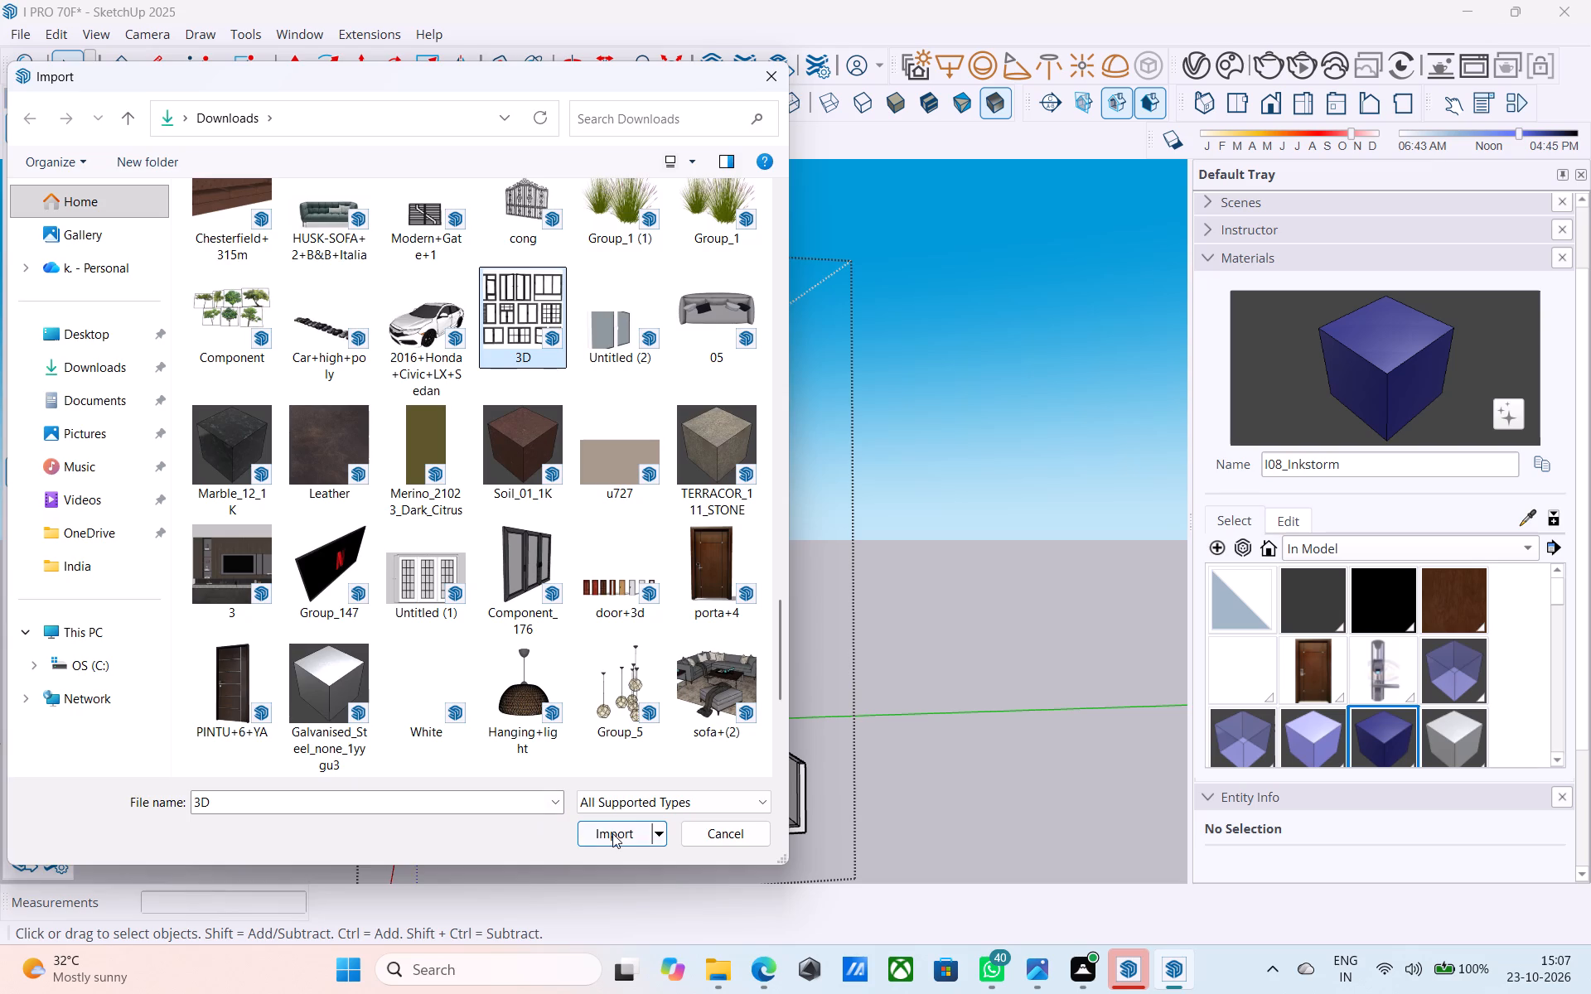
{"action": "left_click", "coordinate": [612, 833]}
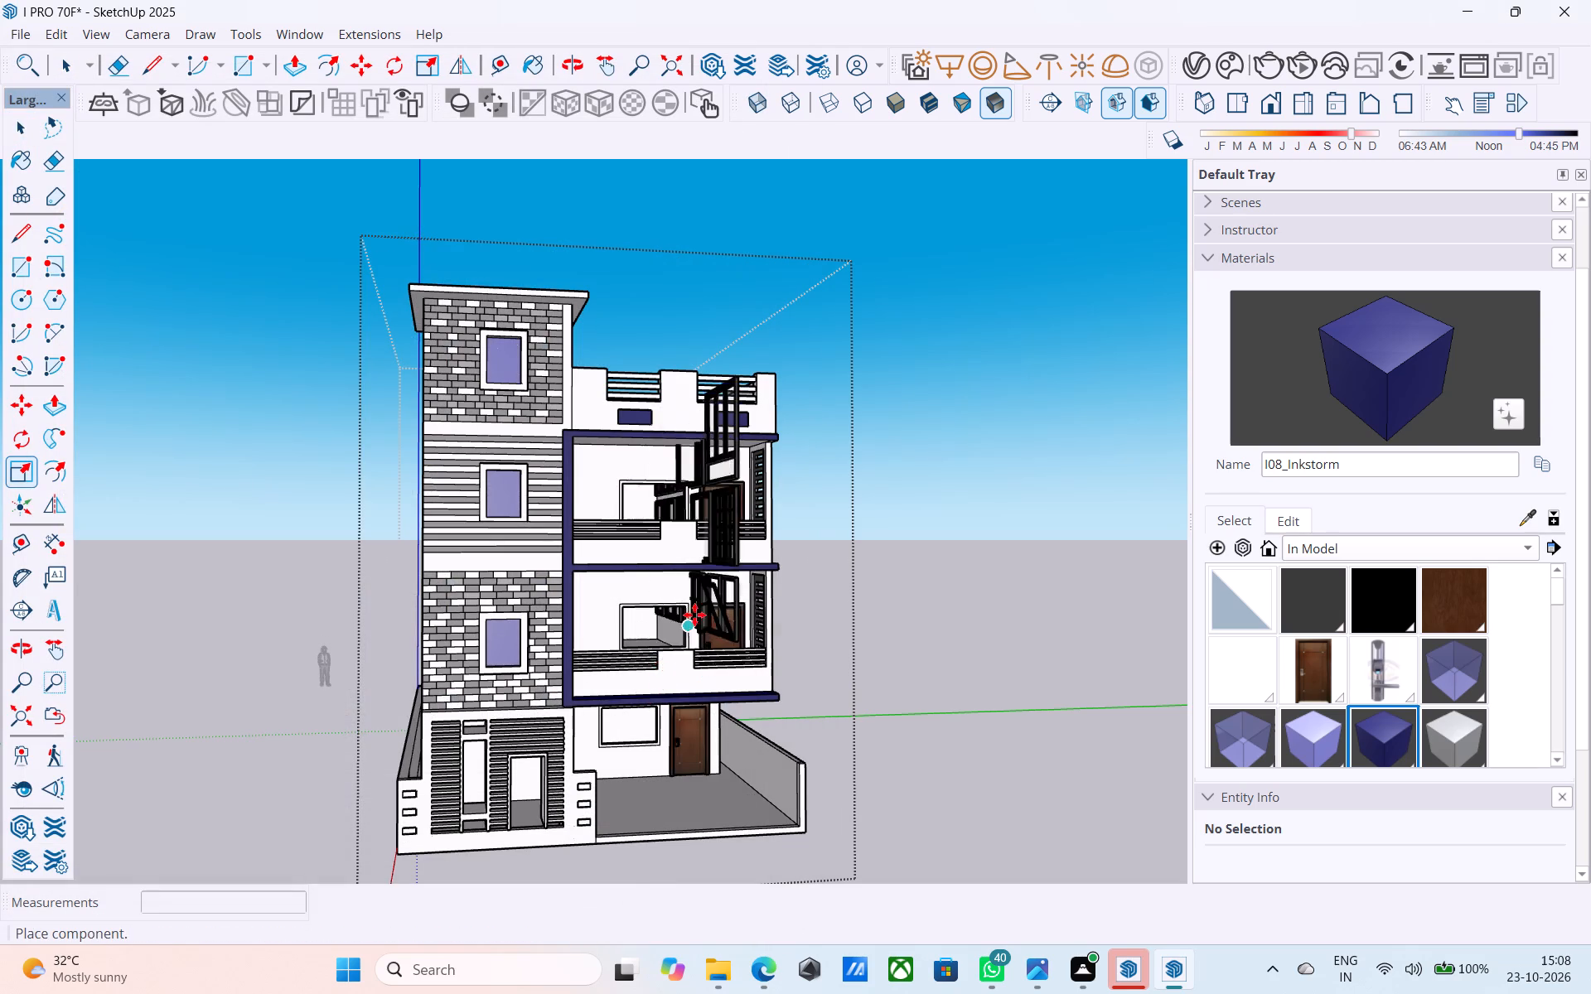
{"action": "scroll", "coordinate": [694, 615], "scroll_direction": "down", "scroll_amount": 7}
{"action": "middle_click_drag", "start_coordinate": [691, 610], "coordinate": [701, 696]}
{"action": "left_click", "coordinate": [852, 777]}
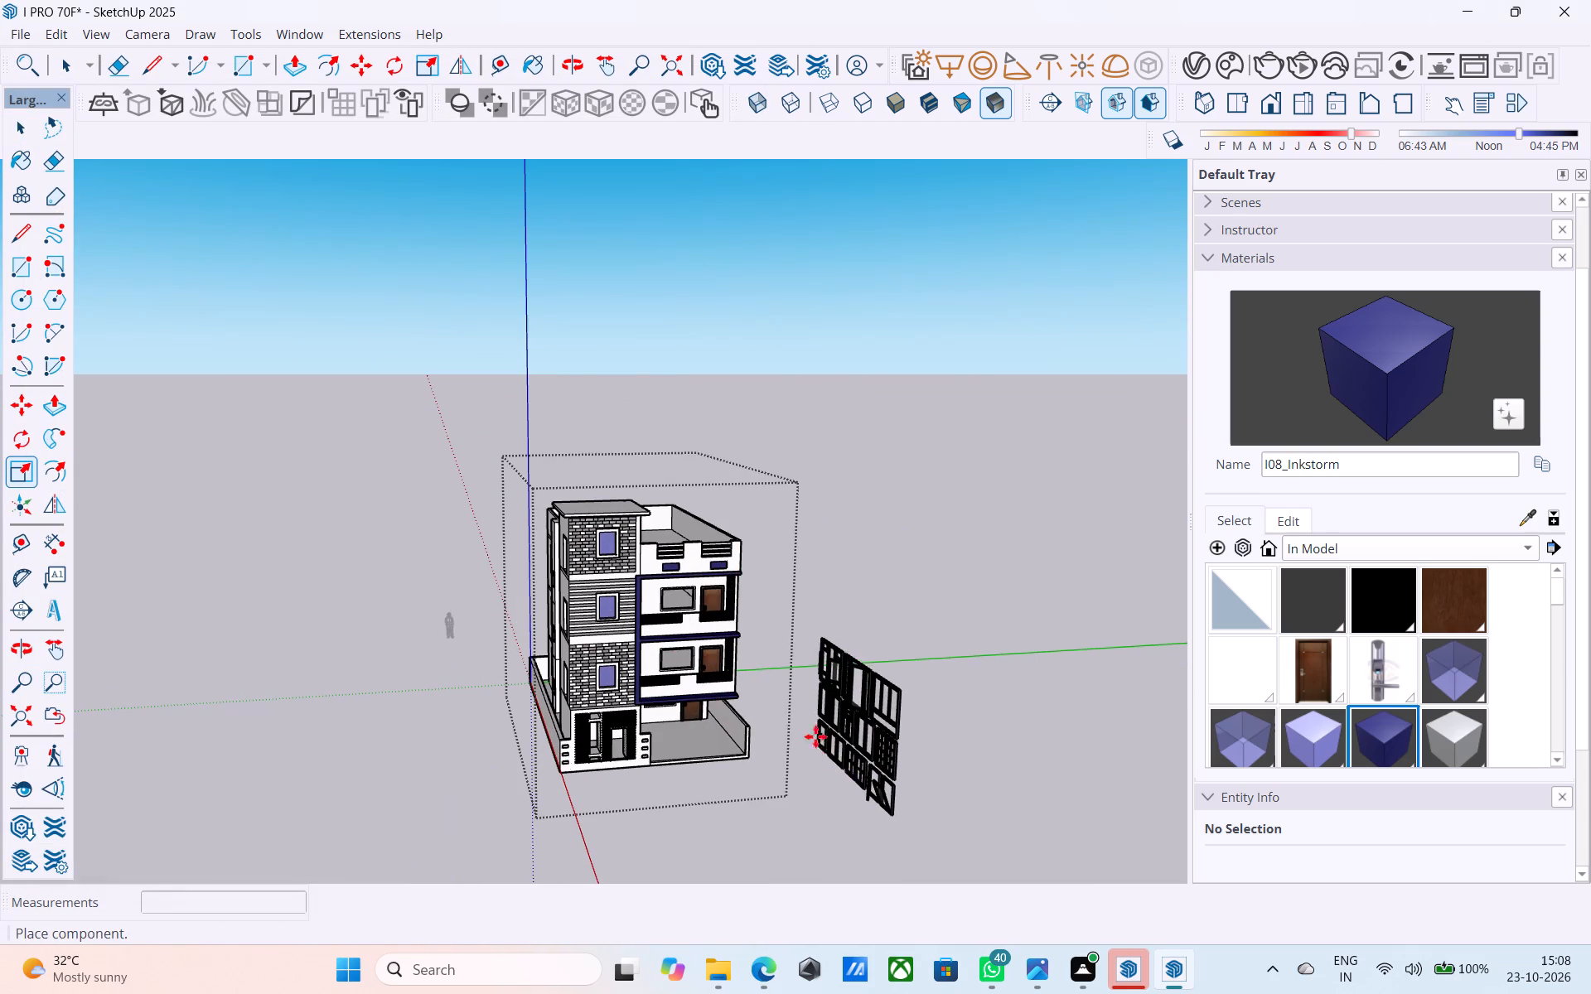
{"action": "middle_click", "coordinate": [815, 735]}
{"action": "key", "text": "space"}
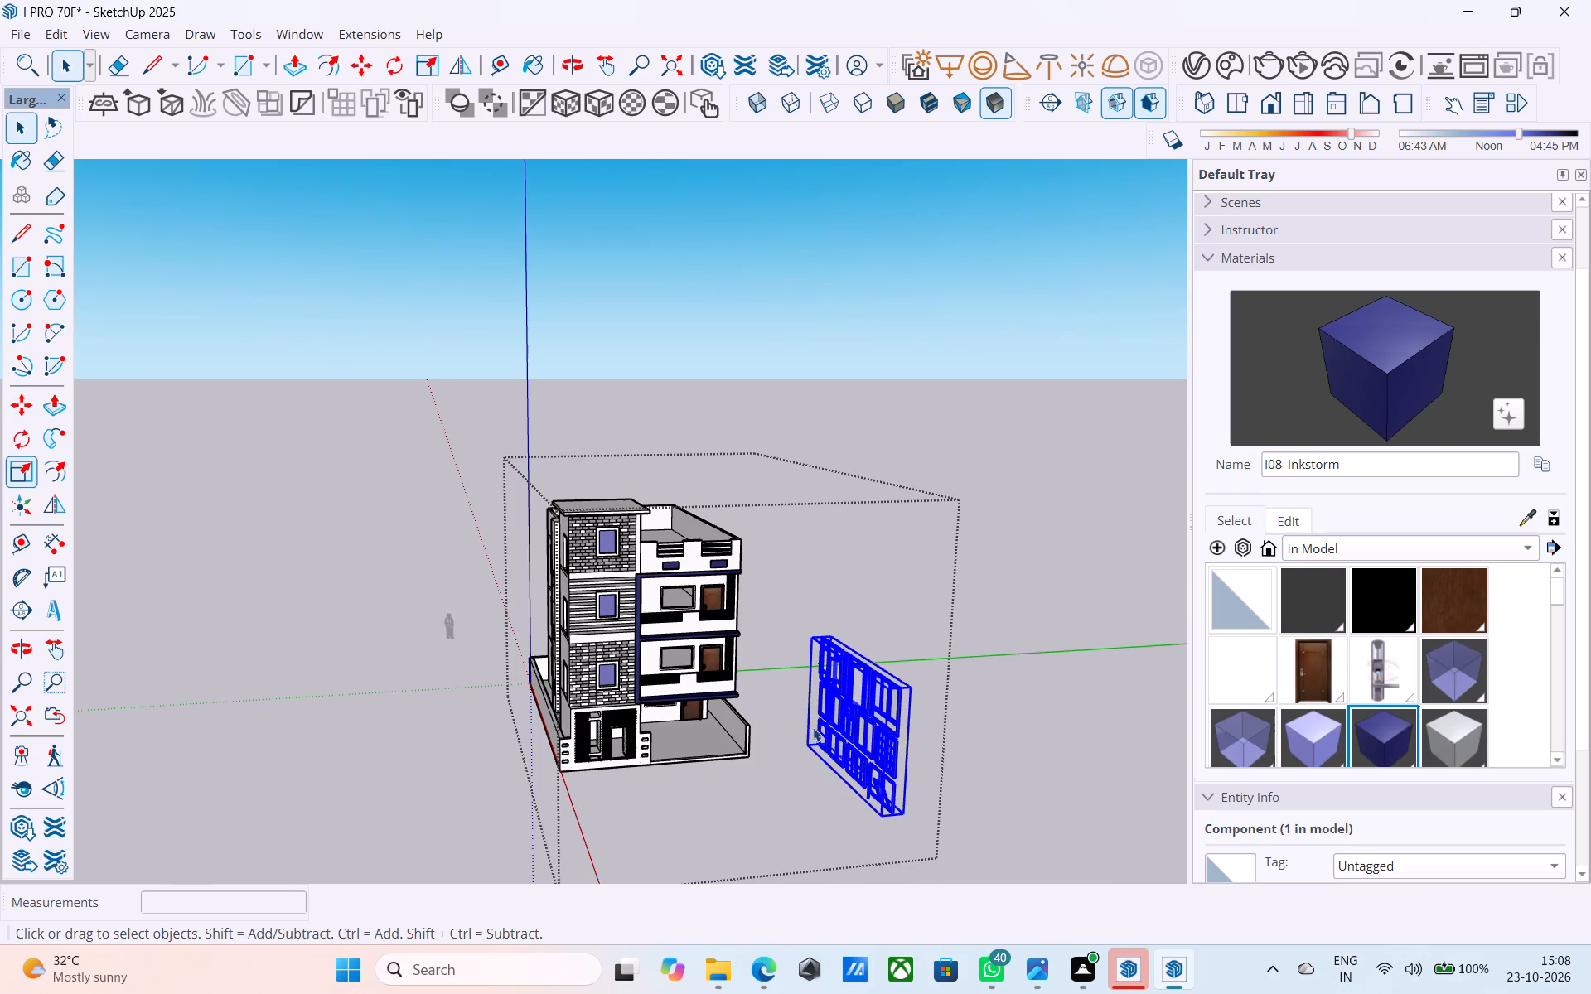
Explode the imported window set so that each window becomes a separate object.
{"action": "left_click", "coordinate": [965, 593]}
{"action": "scroll", "coordinate": [885, 726], "scroll_direction": "up", "scroll_amount": 4}
{"action": "left_click", "coordinate": [883, 726]}
{"action": "right_click", "coordinate": [883, 726]}
{"action": "double_click", "coordinate": [863, 727]}
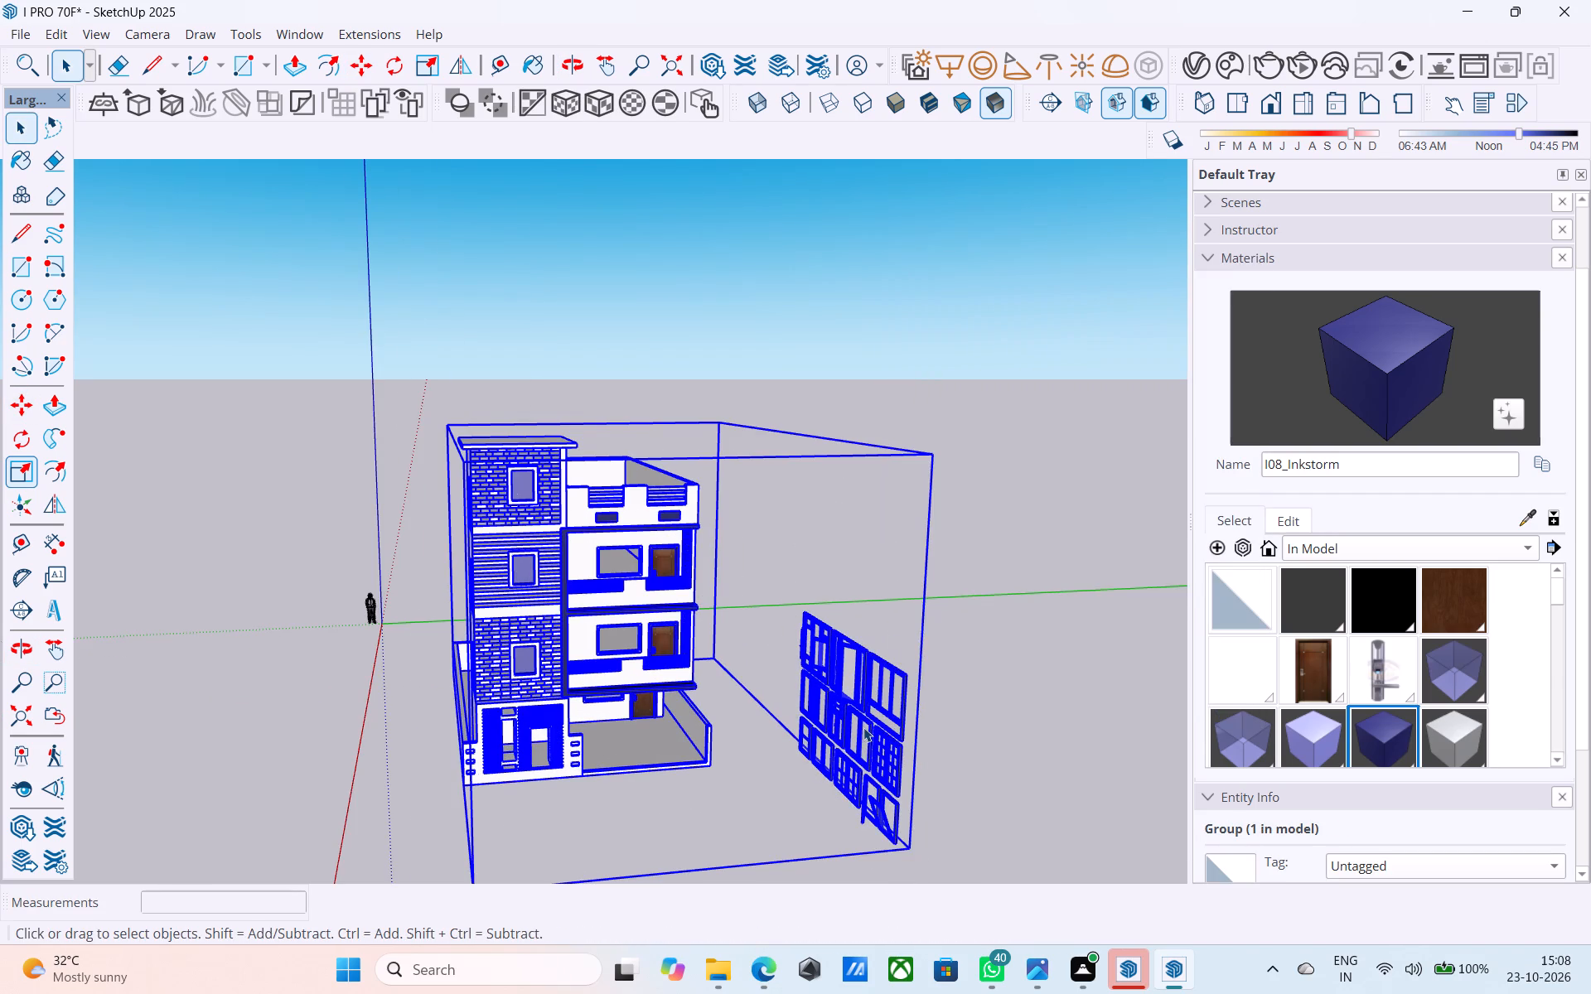
{"action": "left_click", "coordinate": [861, 725]}
{"action": "right_click", "coordinate": [860, 725]}
{"action": "left_click", "coordinate": [902, 293]}
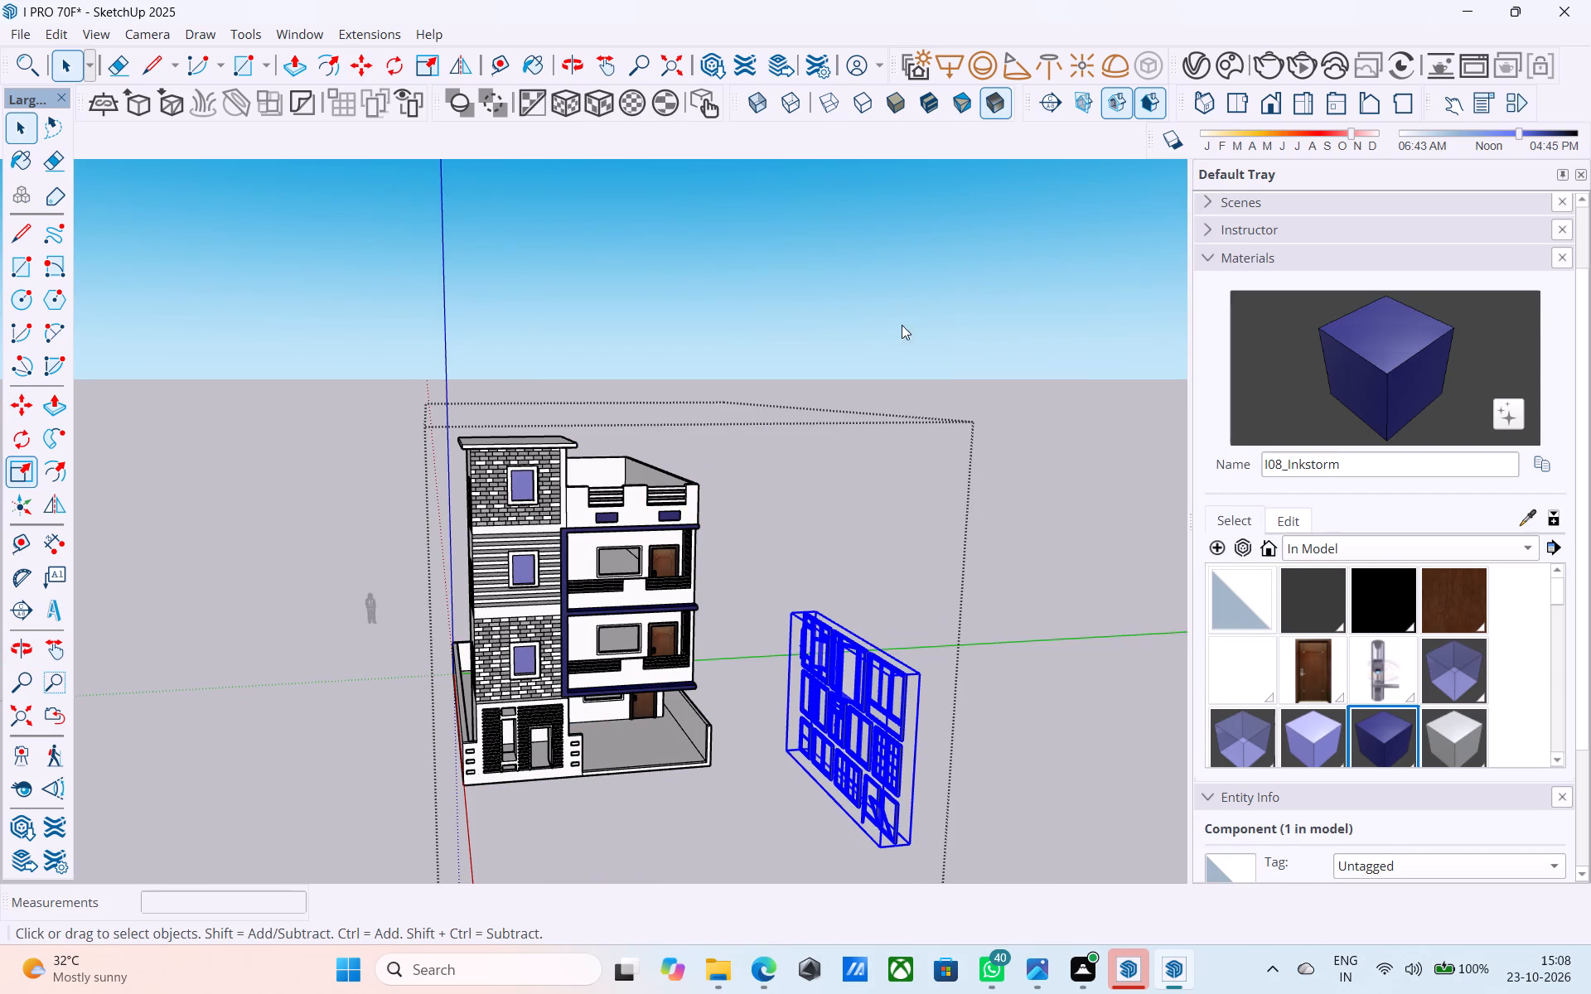
{"action": "right_click", "coordinate": [877, 700]}
{"action": "left_click", "coordinate": [815, 544]}
{"action": "left_click", "coordinate": [853, 684]}
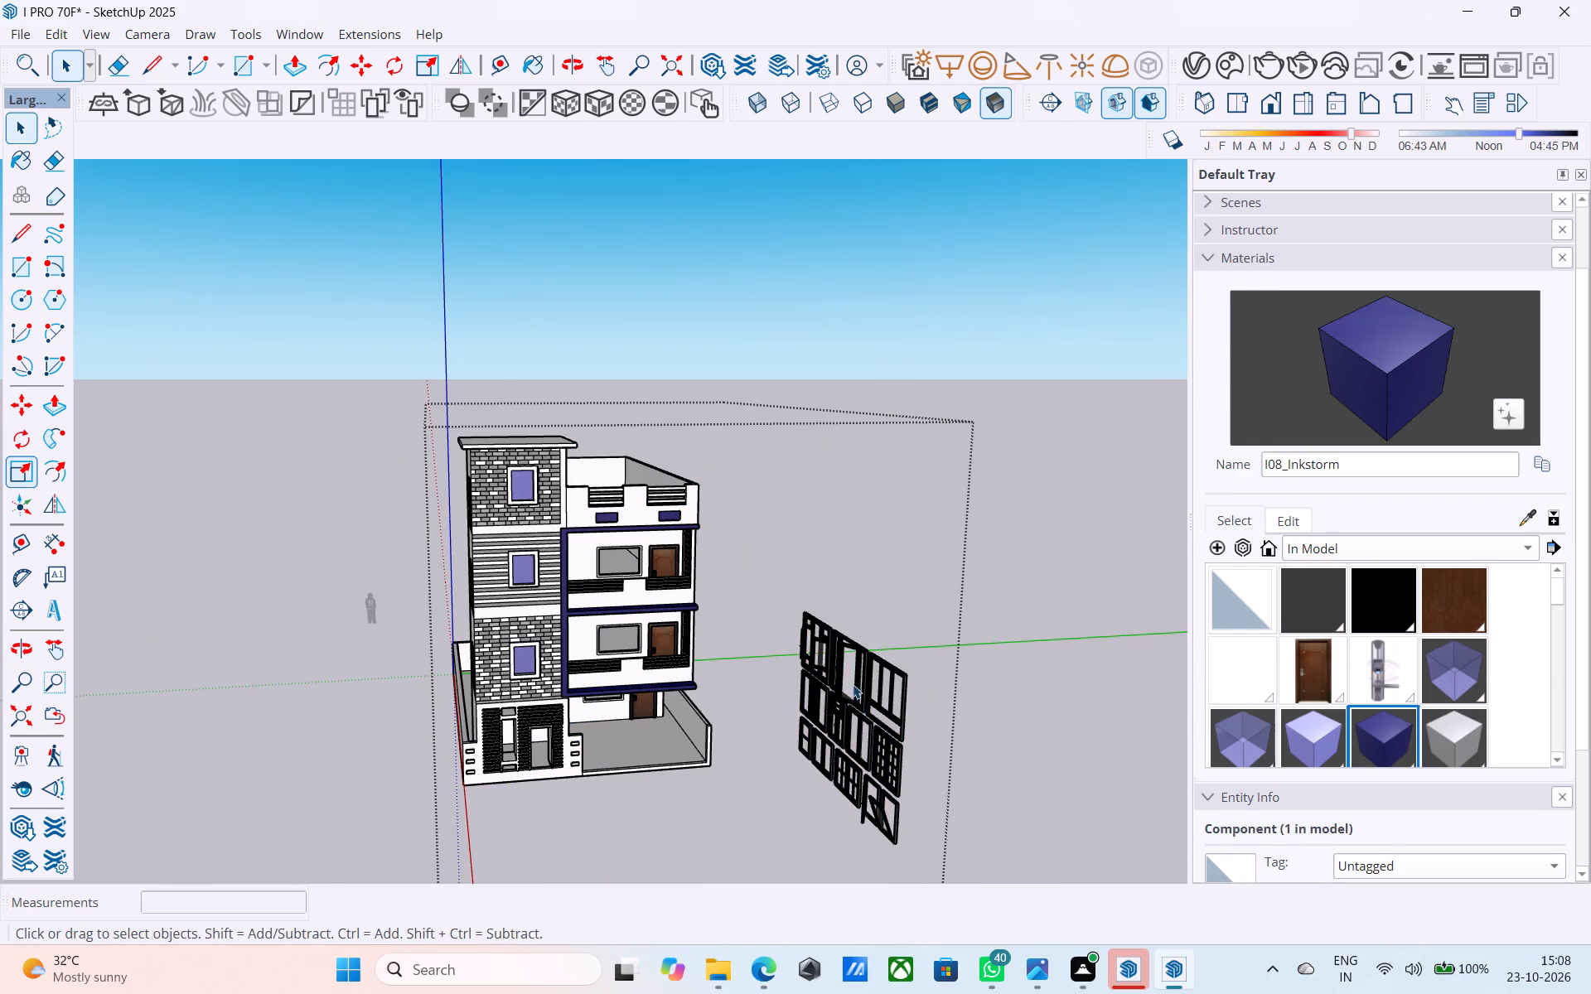
{"action": "right_click", "coordinate": [852, 684]}
{"action": "left_click", "coordinate": [920, 249]}
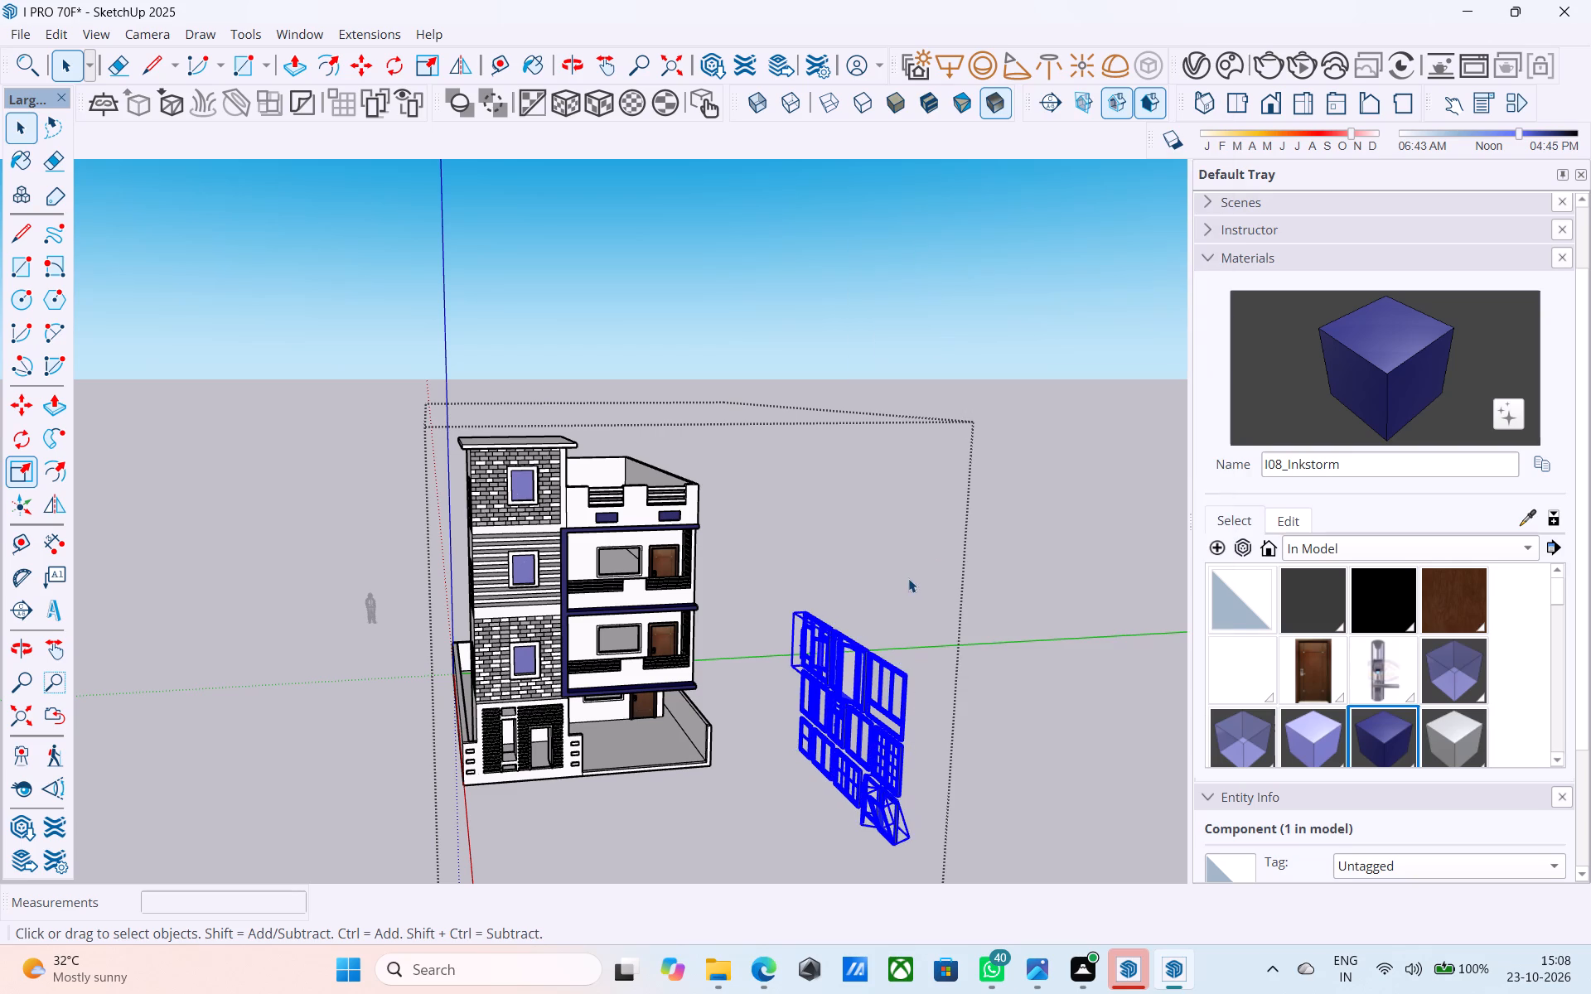
{"action": "left_click", "coordinate": [908, 578]}
Move the three-panel window with the solid middle panel about 54' out of the set's middle row, towards the house front.
{"action": "middle_click_drag", "start_coordinate": [836, 690], "coordinate": [813, 615]}
{"action": "scroll", "coordinate": [854, 643], "scroll_direction": "up", "scroll_amount": 8}
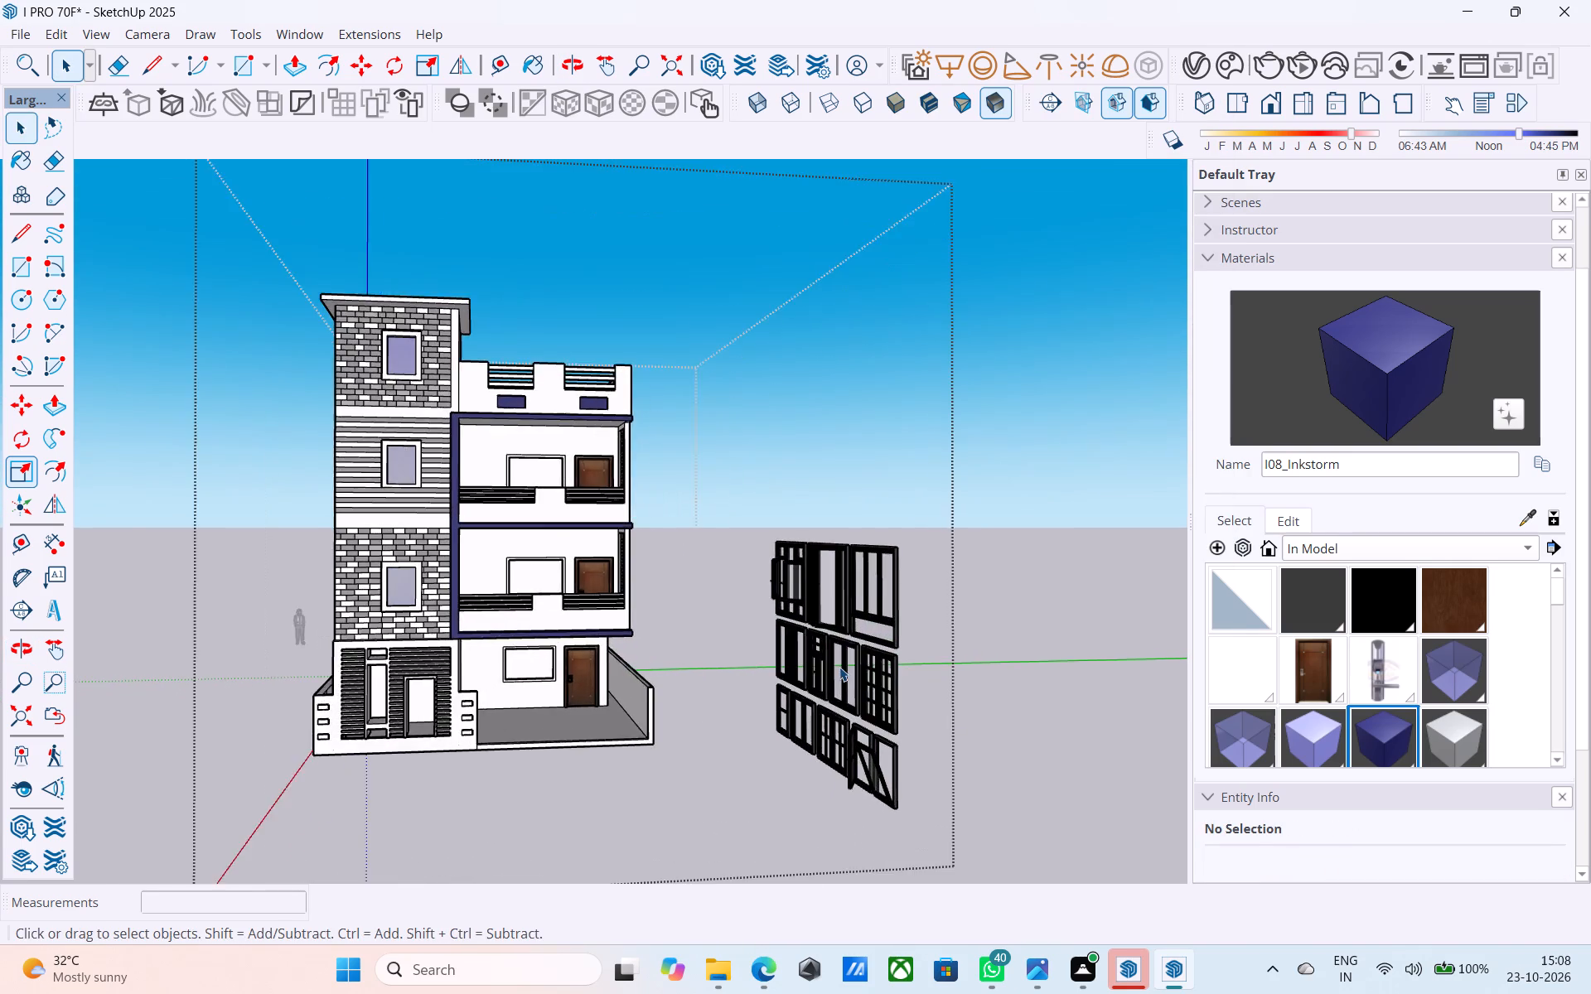
{"action": "scroll", "coordinate": [839, 667], "scroll_direction": "up", "scroll_amount": 2}
{"action": "middle_click_drag", "start_coordinate": [832, 670], "coordinate": [1000, 665]}
{"action": "scroll", "coordinate": [852, 665], "scroll_direction": "up", "scroll_amount": 5}
{"action": "left_click", "coordinate": [801, 637]}
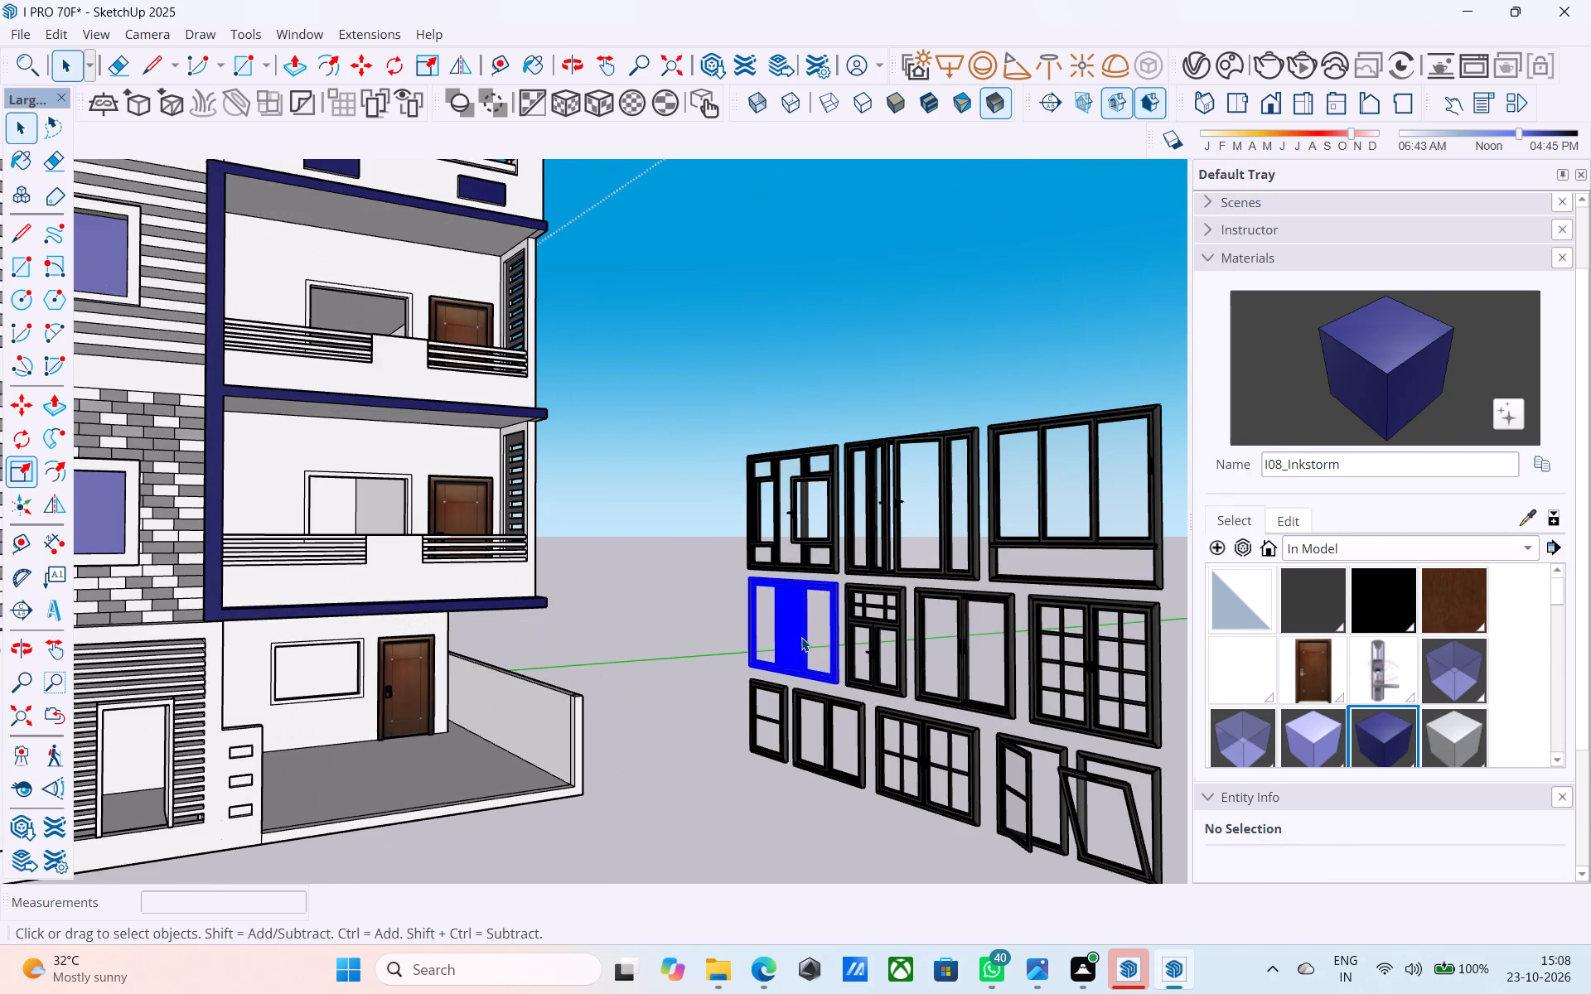
{"action": "key", "text": "m"}
{"action": "left_click", "coordinate": [801, 637]}
{"action": "scroll", "coordinate": [766, 677], "scroll_direction": "down", "scroll_amount": 17}
{"action": "middle_click_drag", "start_coordinate": [748, 680], "coordinate": [835, 755]}
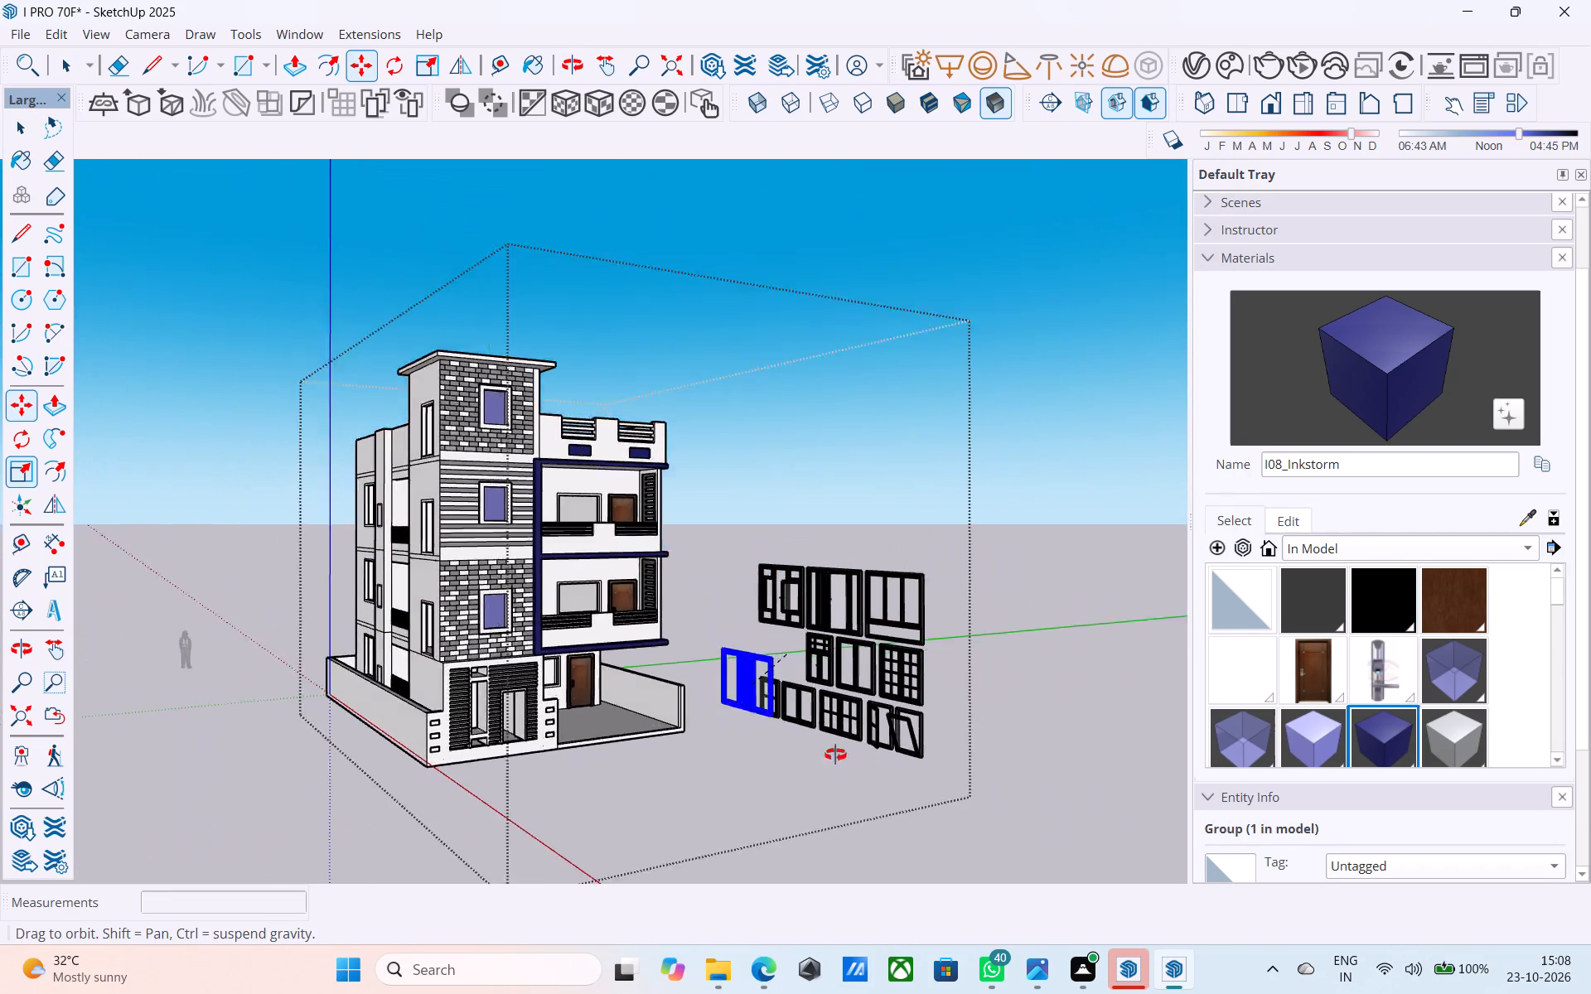
{"action": "middle_click_drag", "start_coordinate": [835, 755], "coordinate": [743, 693]}
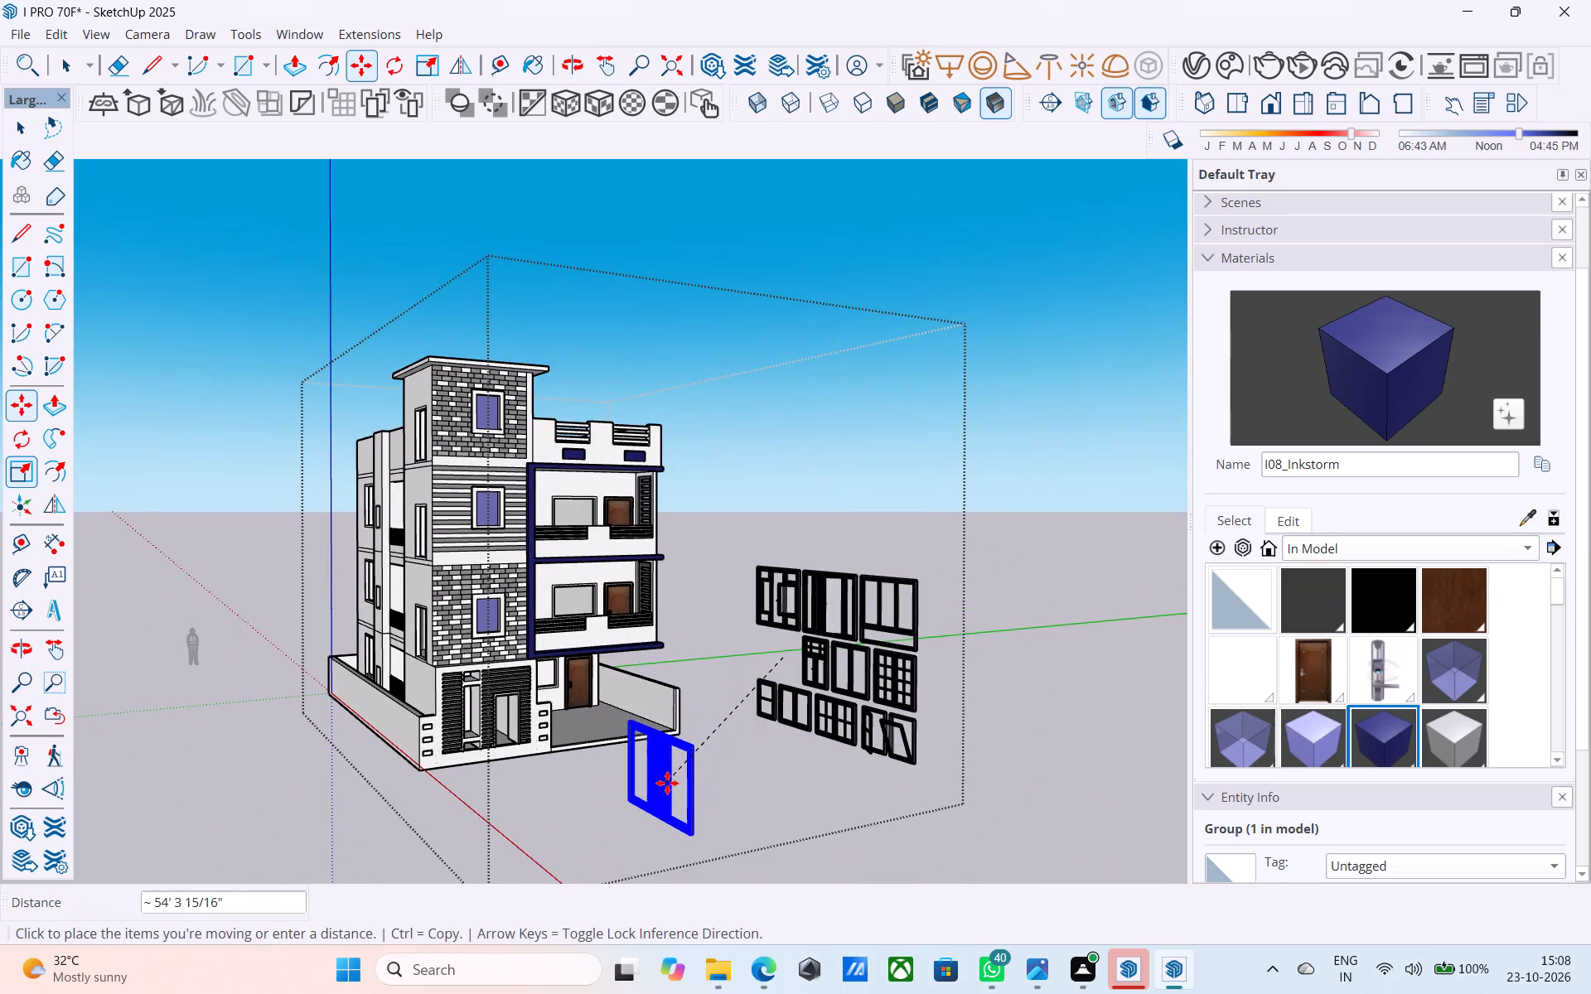
{"action": "left_click", "coordinate": [662, 780]}
Move the two-pane window from the set's bottom row to open ground in front of the set.
{"action": "middle_click_drag", "start_coordinate": [492, 706], "coordinate": [762, 713]}
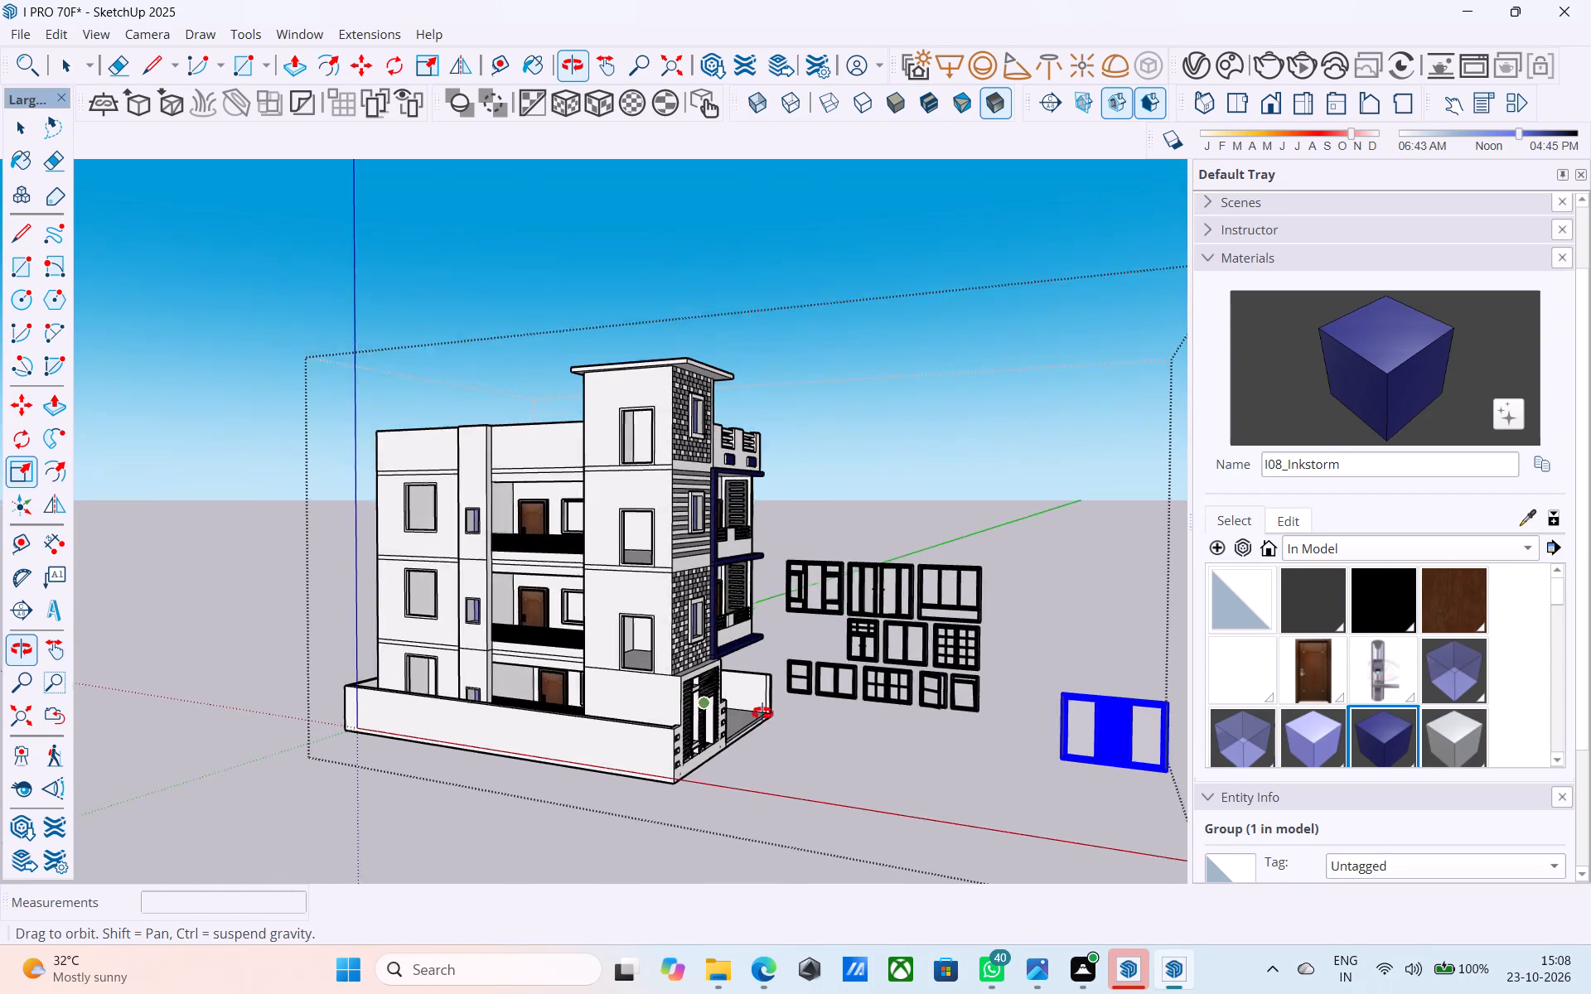
{"action": "middle_click_drag", "start_coordinate": [762, 713], "coordinate": [680, 701]}
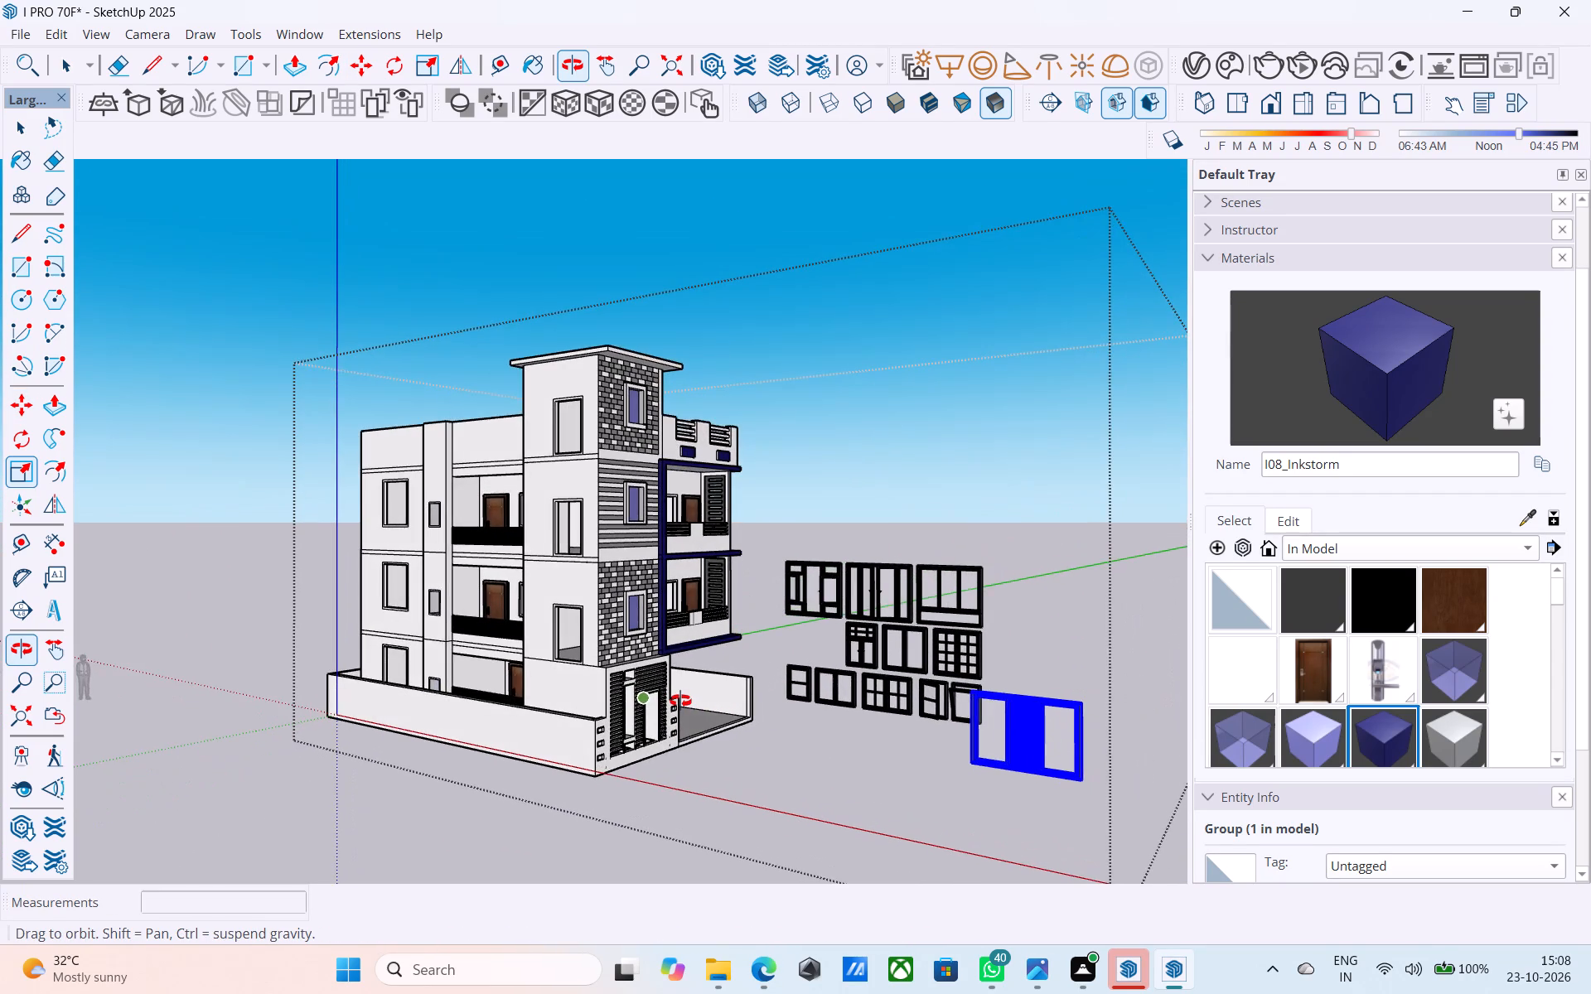
{"action": "middle_click_drag", "start_coordinate": [680, 701], "coordinate": [747, 707]}
{"action": "scroll", "coordinate": [896, 663], "scroll_direction": "up", "scroll_amount": 6}
{"action": "key", "text": "space"}
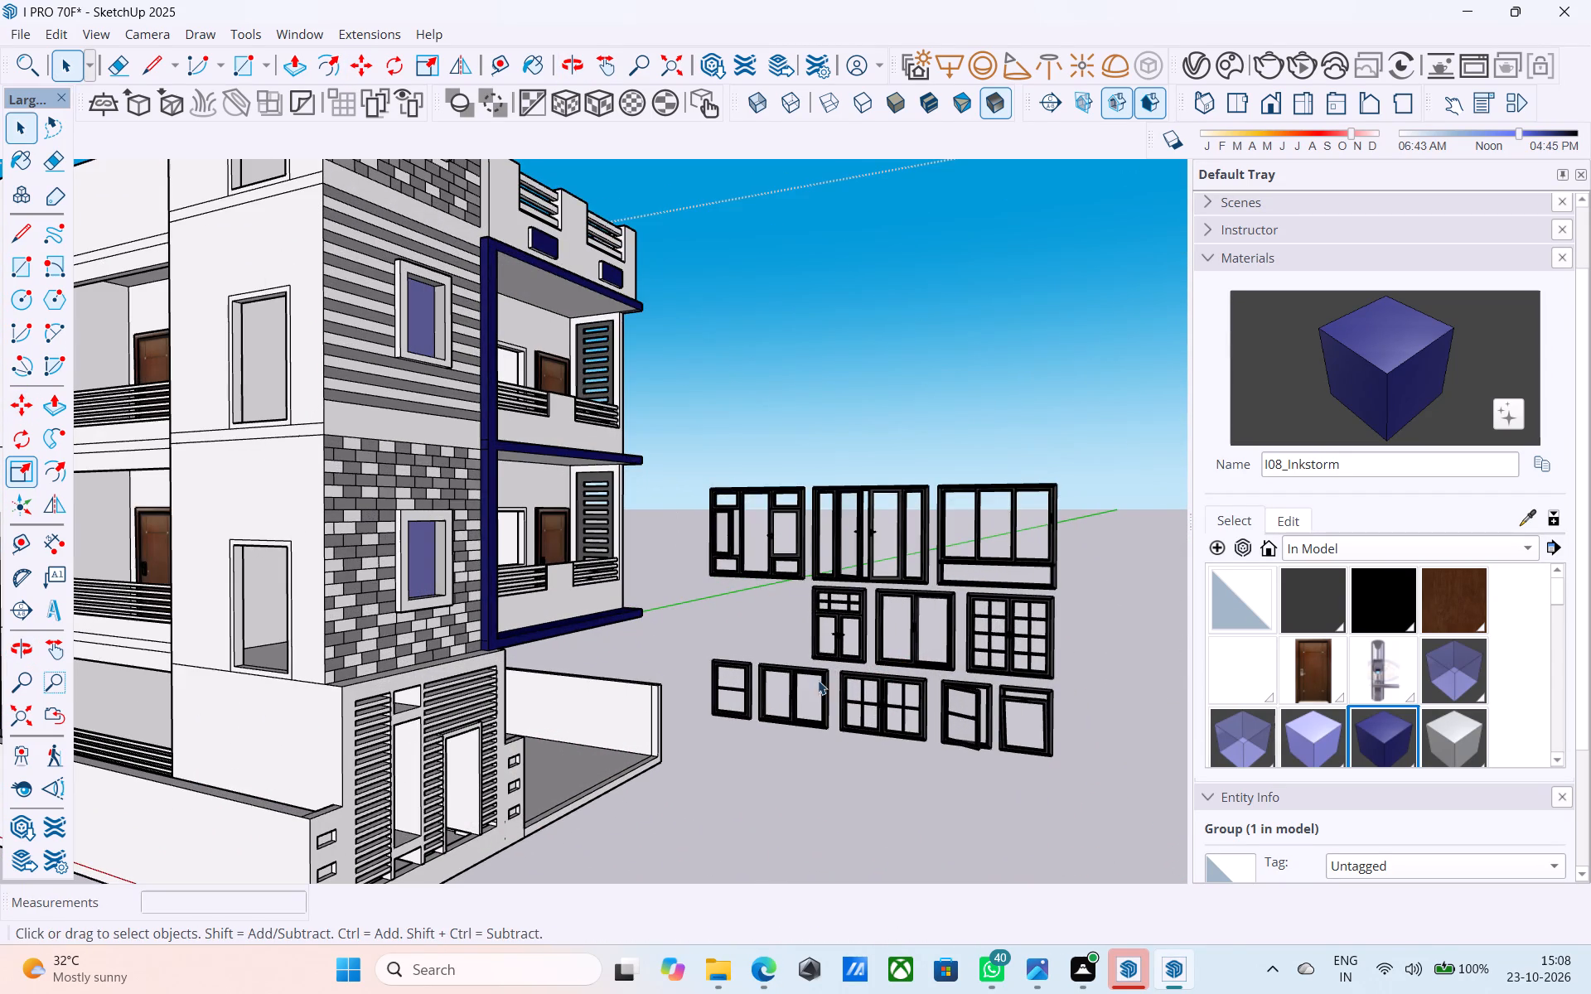
{"action": "left_click", "coordinate": [804, 674]}
{"action": "key", "text": "m"}
{"action": "left_click", "coordinate": [804, 674]}
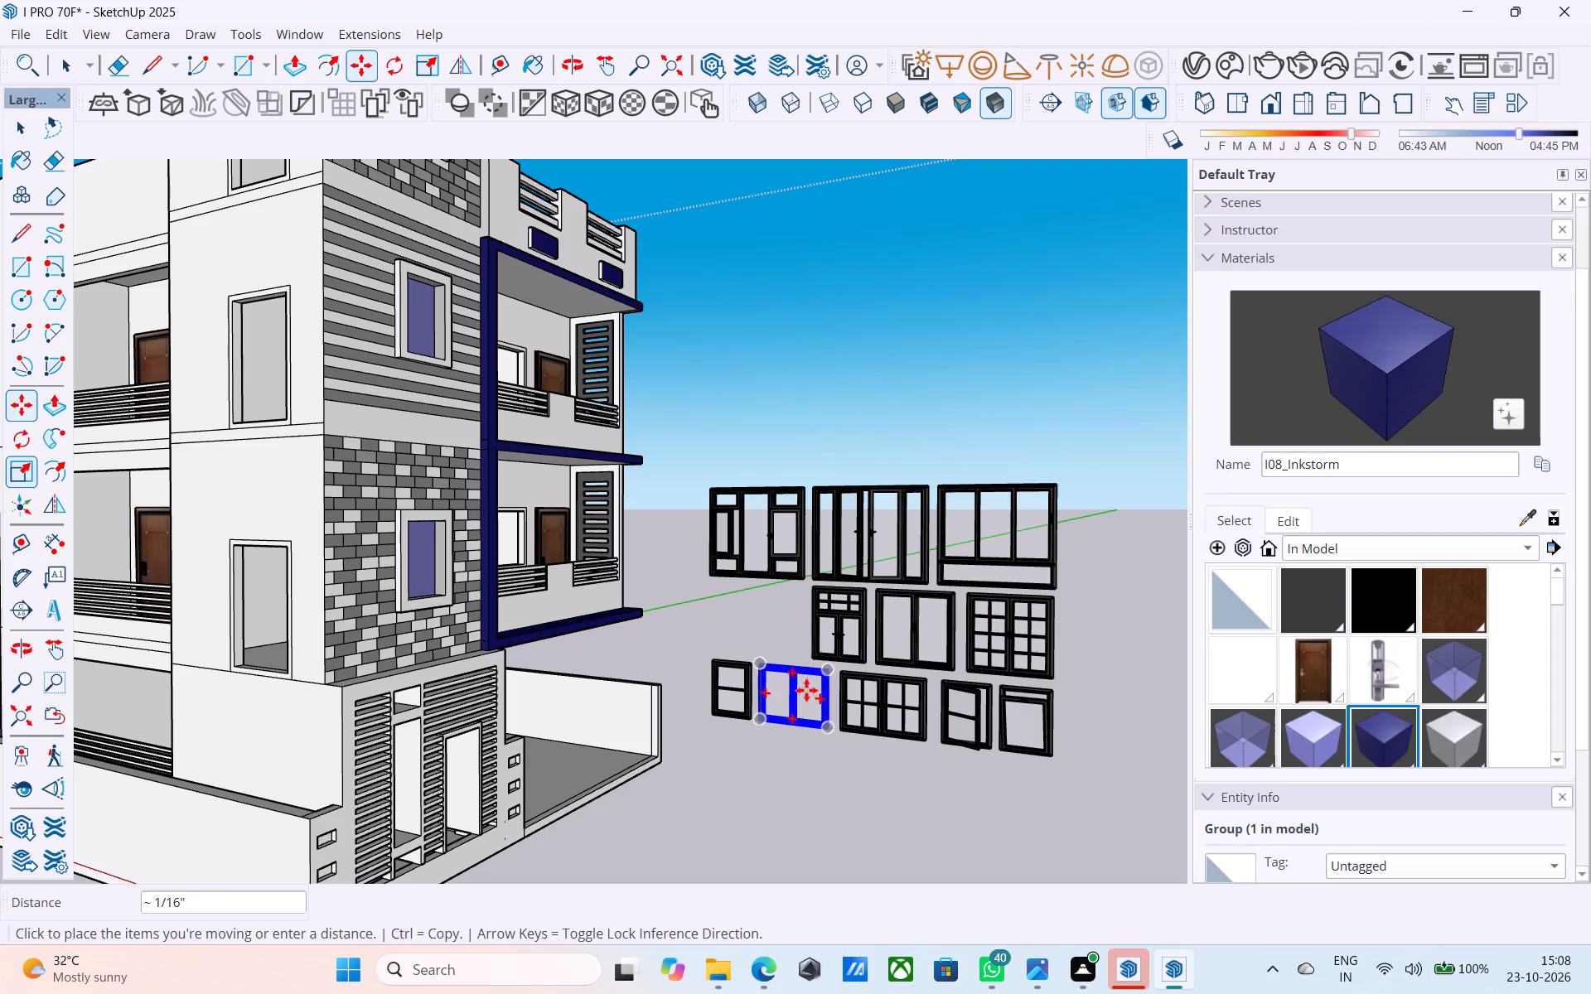
{"action": "scroll", "coordinate": [808, 695], "scroll_direction": "down", "scroll_amount": 13}
{"action": "left_click", "coordinate": [875, 770]}
{"action": "scroll", "coordinate": [868, 723], "scroll_direction": "up", "scroll_amount": 4}
{"action": "key", "text": "space"}
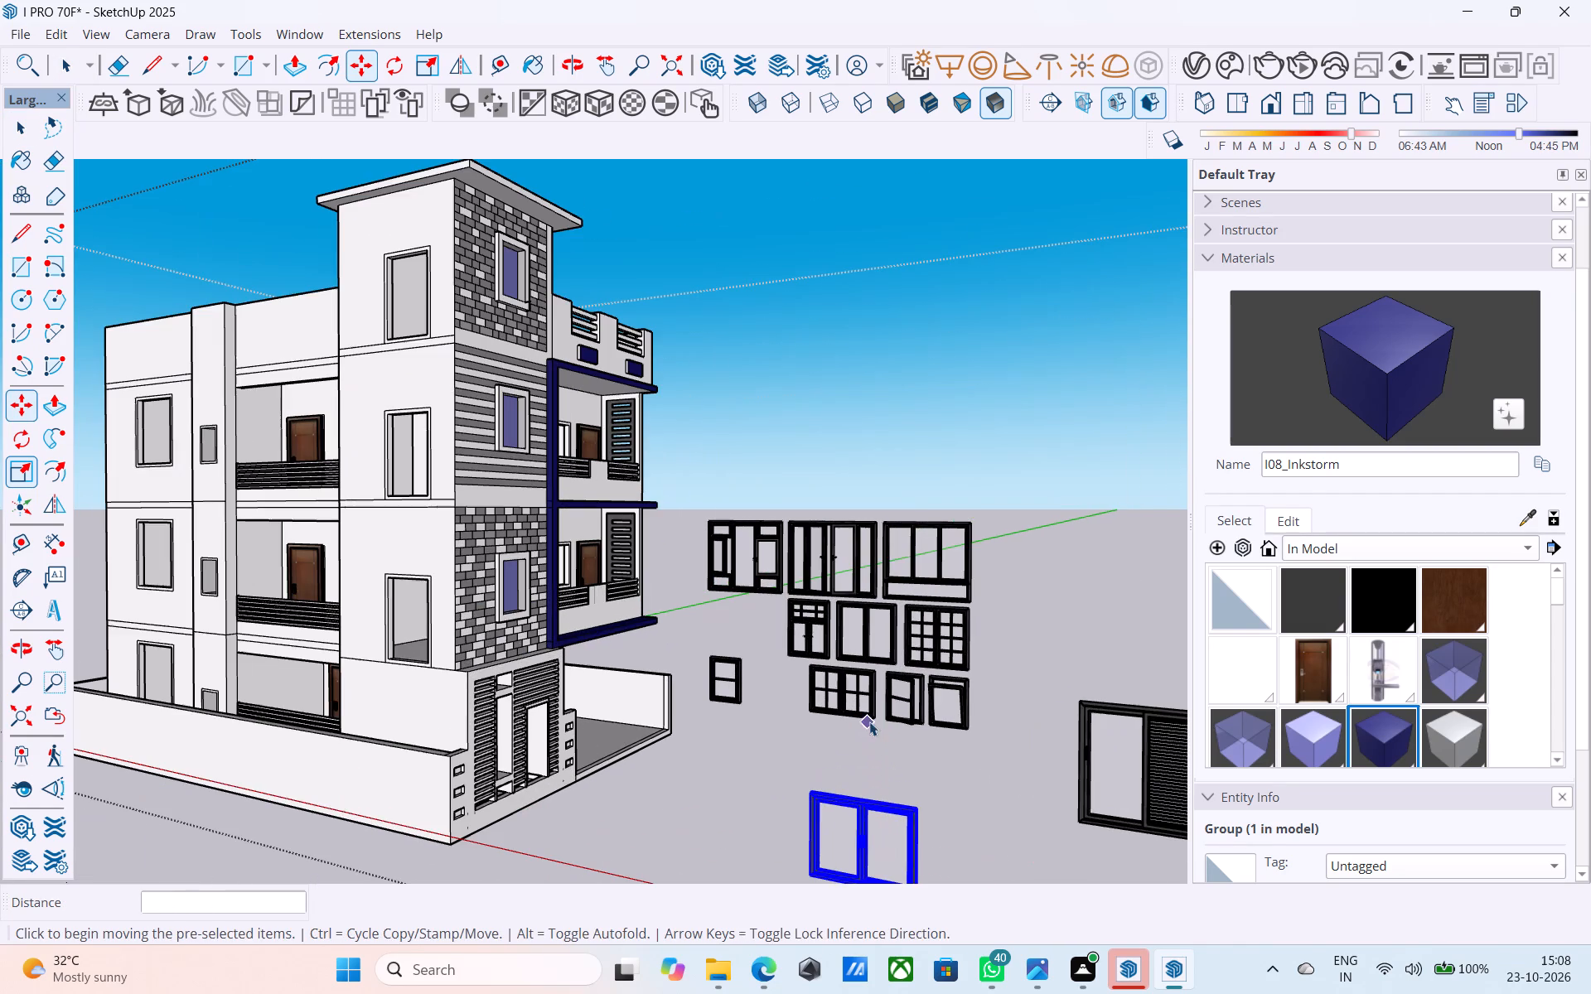
Delete all the remaining windows of the imported set, keeping only the two windows moved out of it.
{"action": "left_click_drag", "start_coordinate": [955, 734], "coordinate": [848, 448]}
{"action": "left_click_drag", "start_coordinate": [768, 698], "coordinate": [752, 538]}
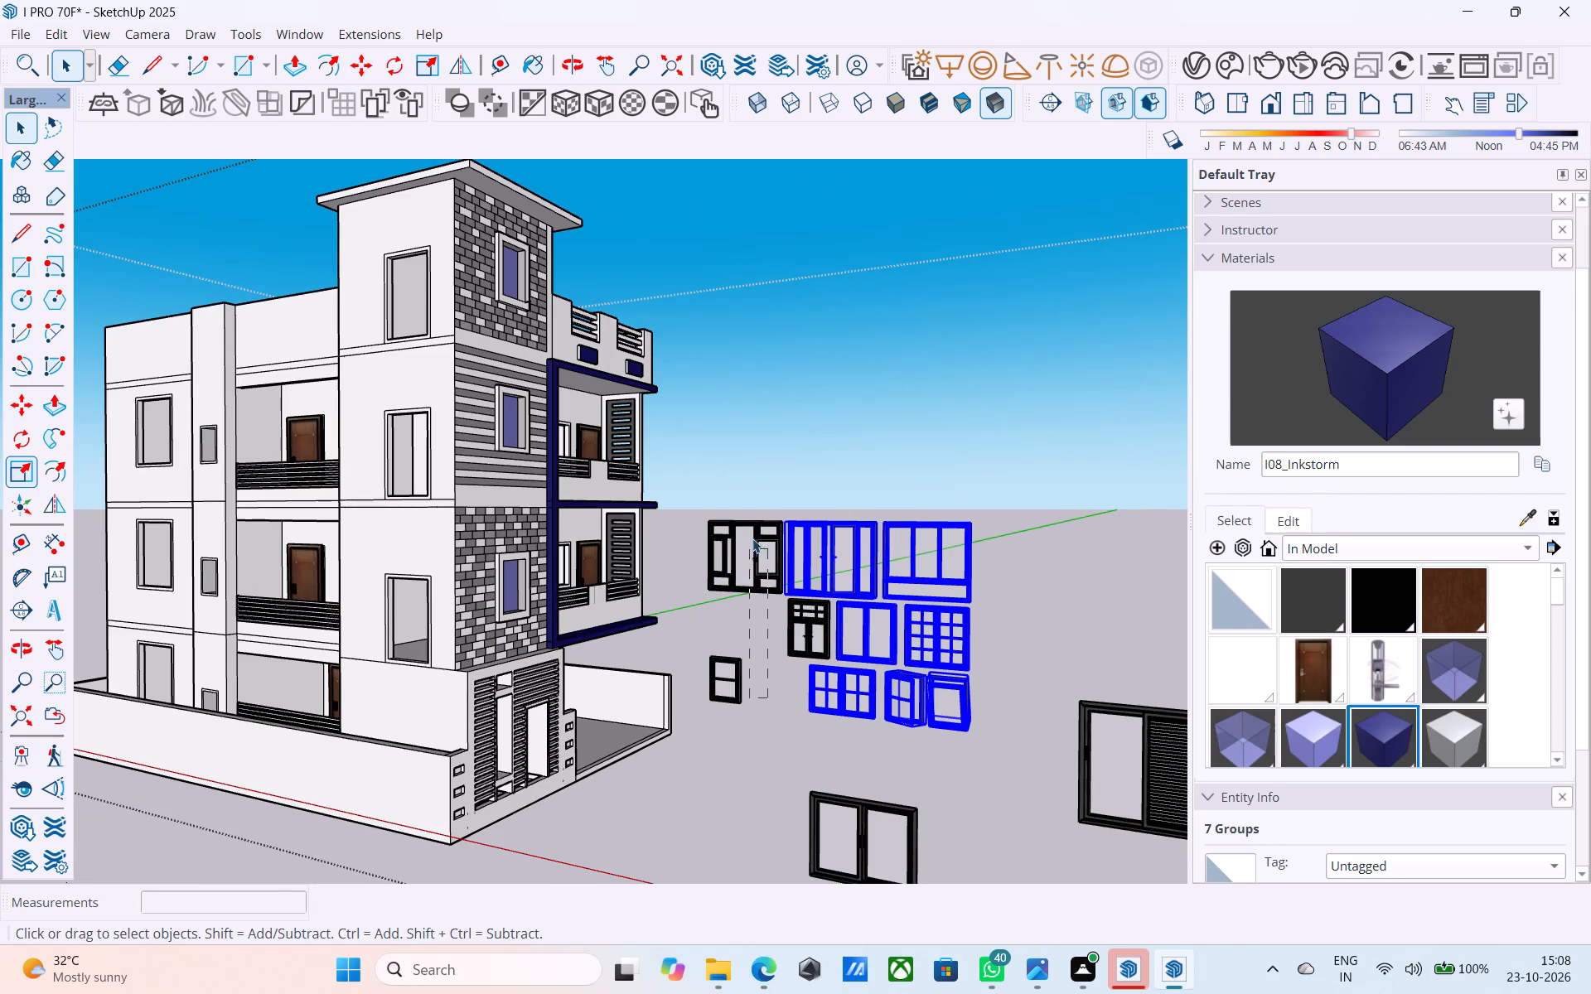
{"action": "left_click_drag", "start_coordinate": [752, 538], "coordinate": [752, 505]}
{"action": "middle_click_drag", "start_coordinate": [878, 696], "coordinate": [696, 751]}
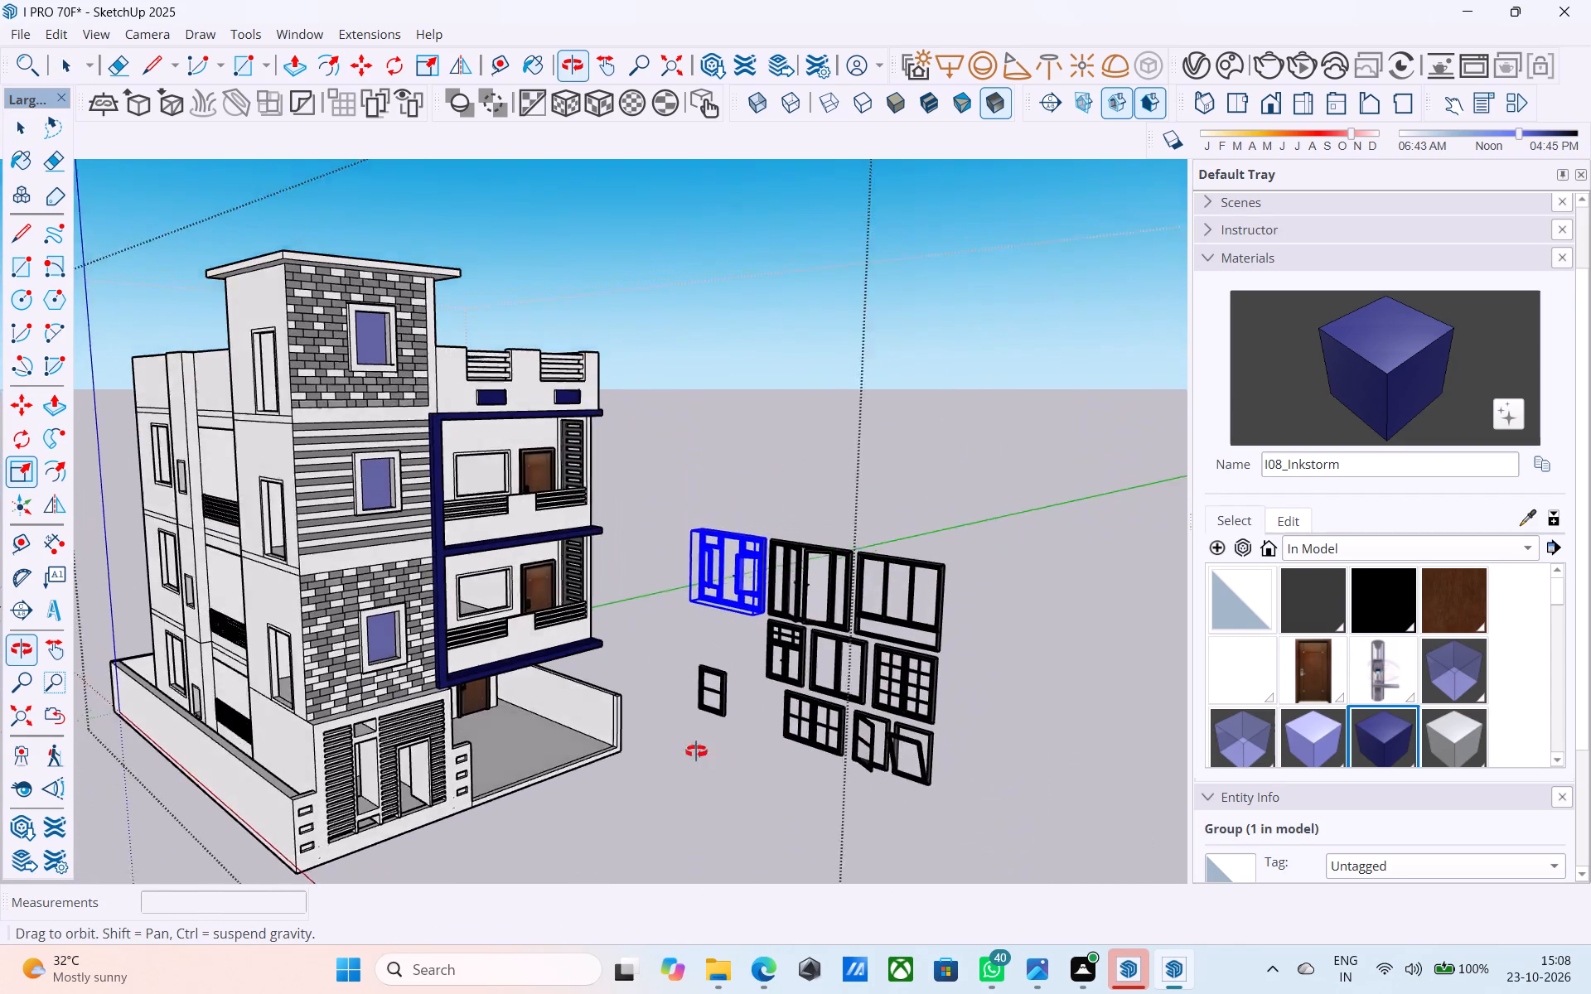
{"action": "middle_click_drag", "start_coordinate": [696, 751], "coordinate": [673, 749]}
{"action": "left_click_drag", "start_coordinate": [931, 851], "coordinate": [670, 469]}
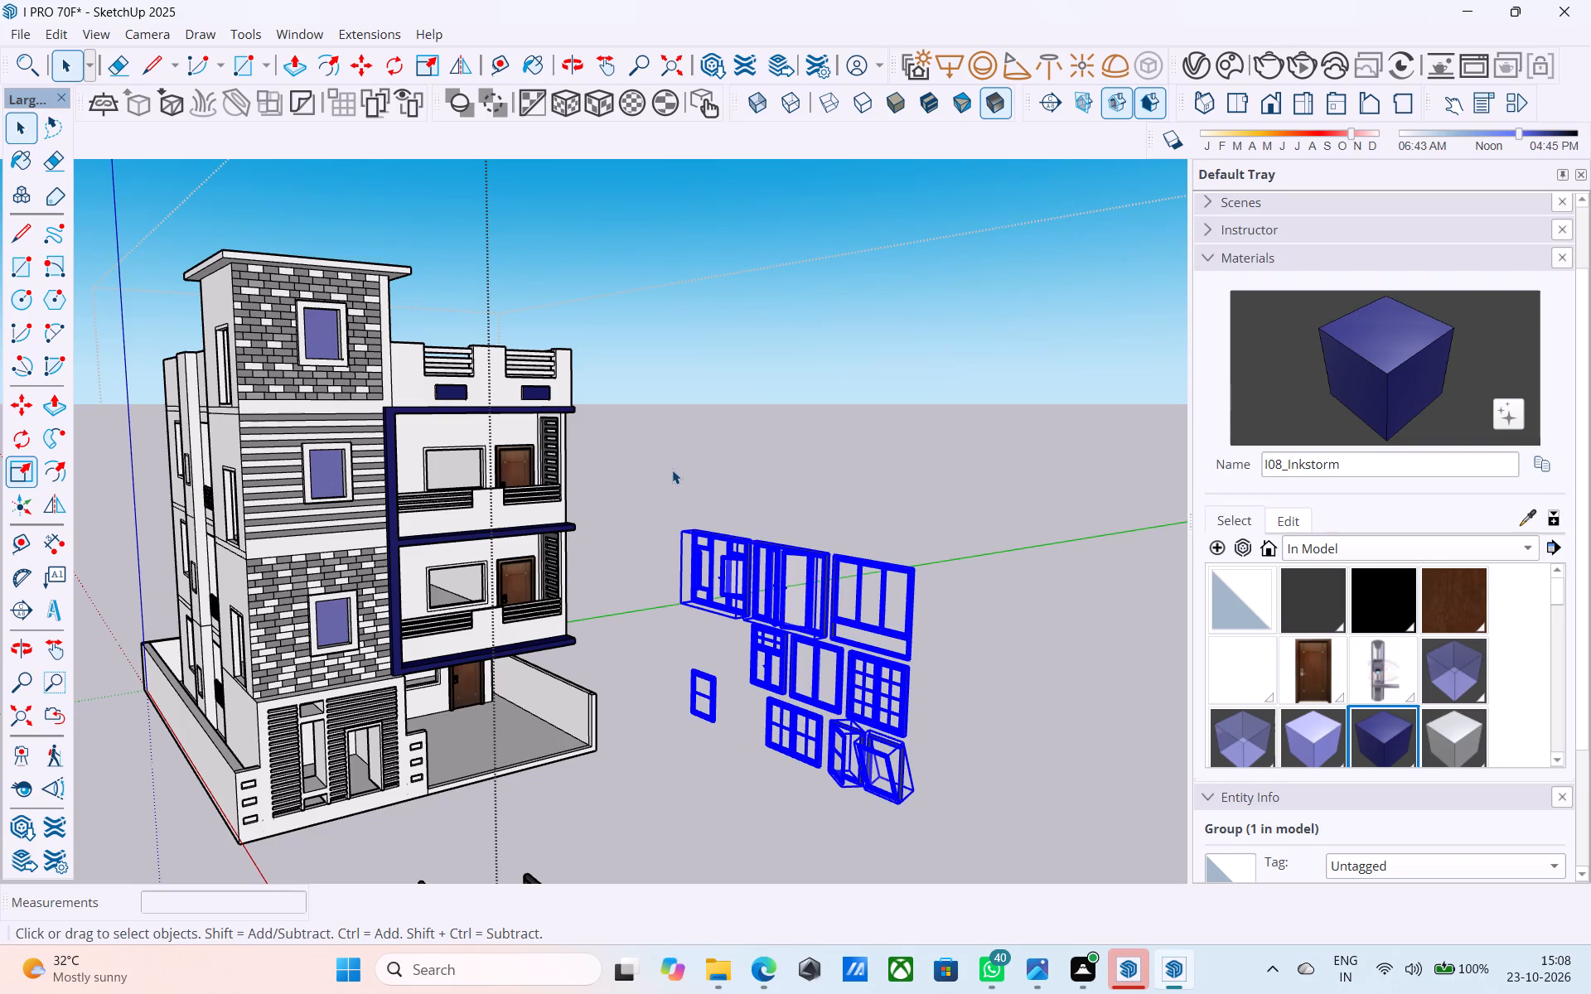
{"action": "key", "text": "Delete"}
Examine the house front, its balconies and open window frames, from several angles and heights.
{"action": "scroll", "coordinate": [672, 470], "scroll_direction": "down", "scroll_amount": 10}
{"action": "middle_click_drag", "start_coordinate": [694, 540], "coordinate": [570, 597]}
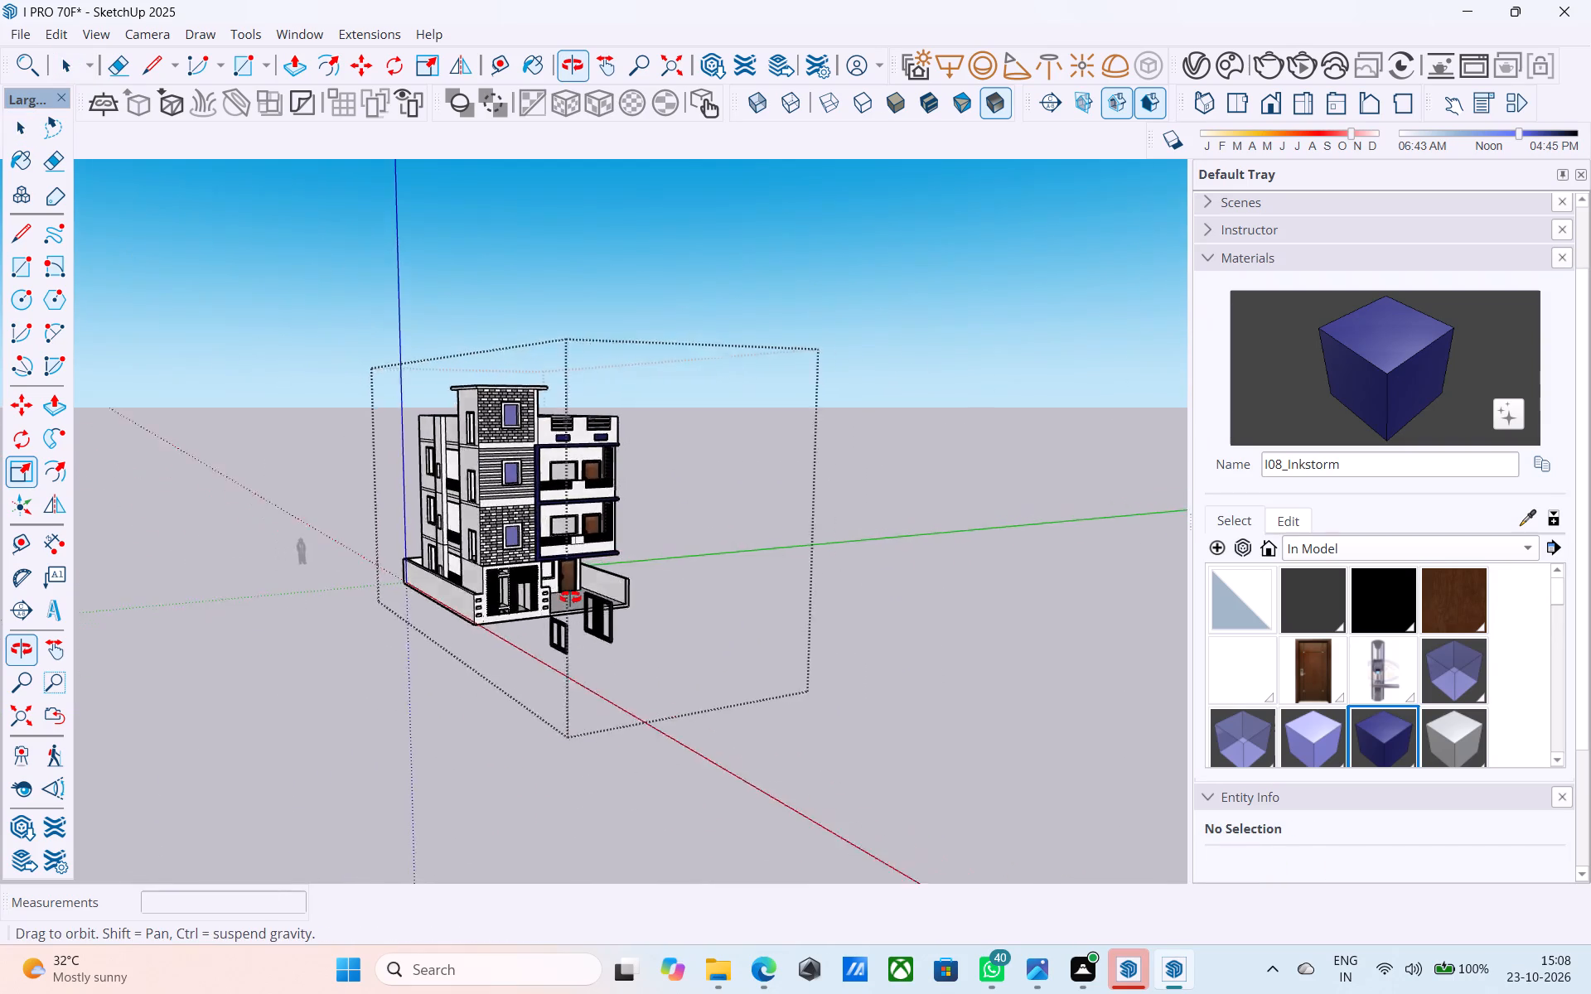
{"action": "middle_click_drag", "start_coordinate": [570, 597], "coordinate": [553, 627]}
{"action": "scroll", "coordinate": [562, 674], "scroll_direction": "up", "scroll_amount": 4}
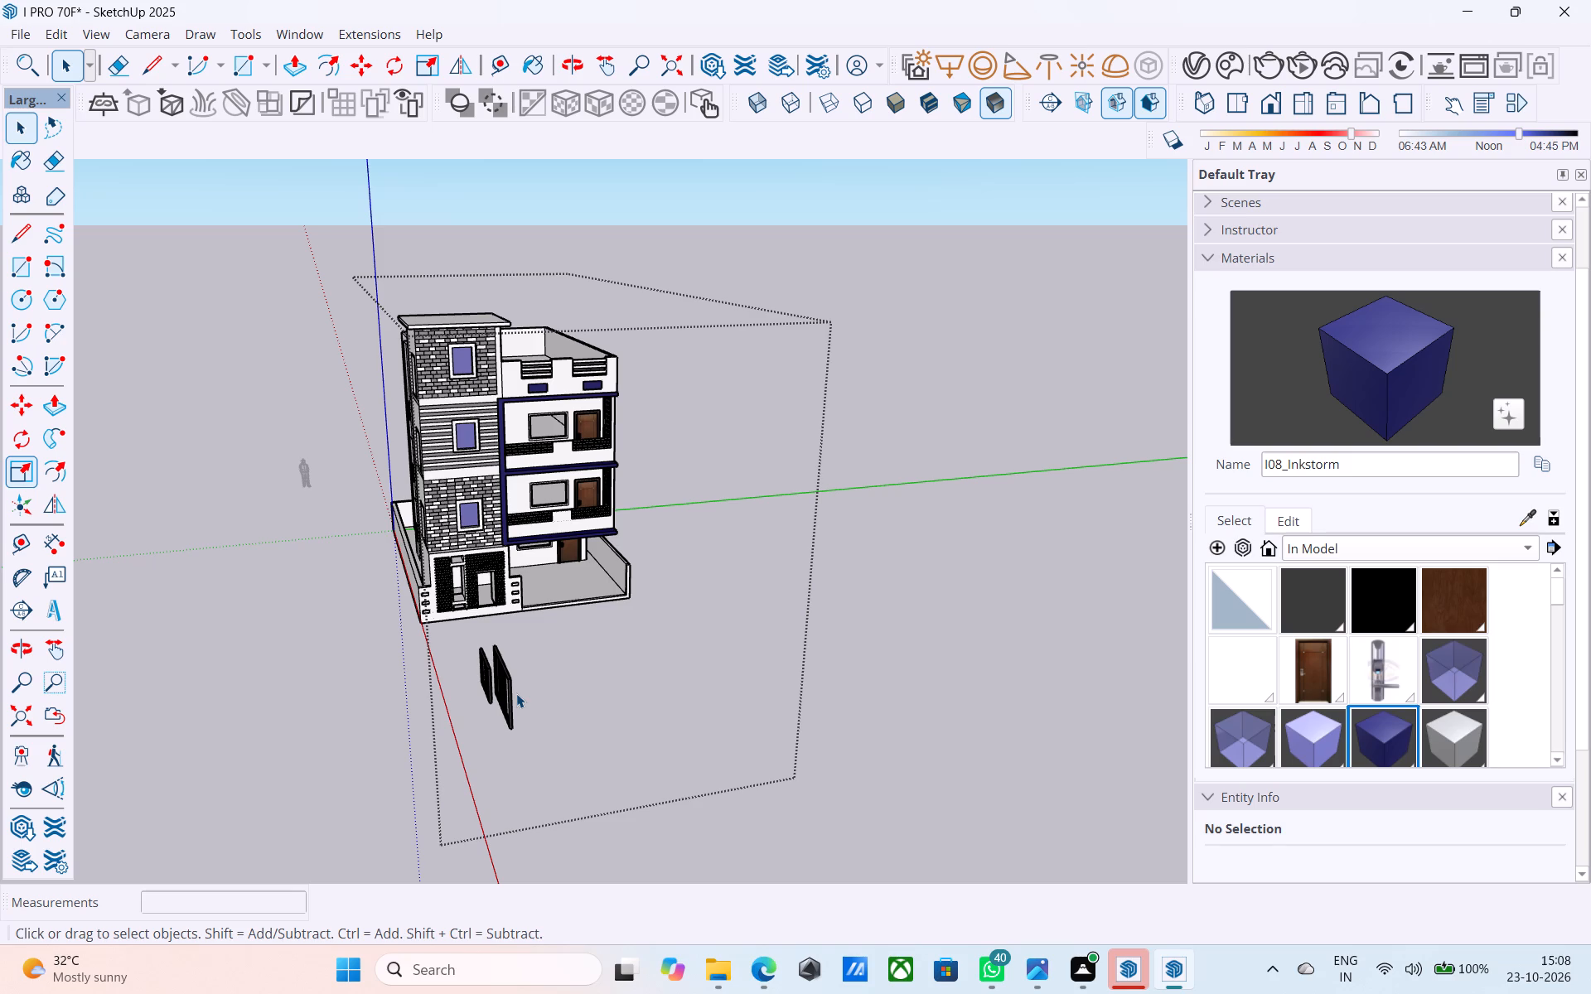
{"action": "middle_click_drag", "start_coordinate": [567, 524], "coordinate": [555, 495]}
{"action": "scroll", "coordinate": [562, 454], "scroll_direction": "up", "scroll_amount": 7}
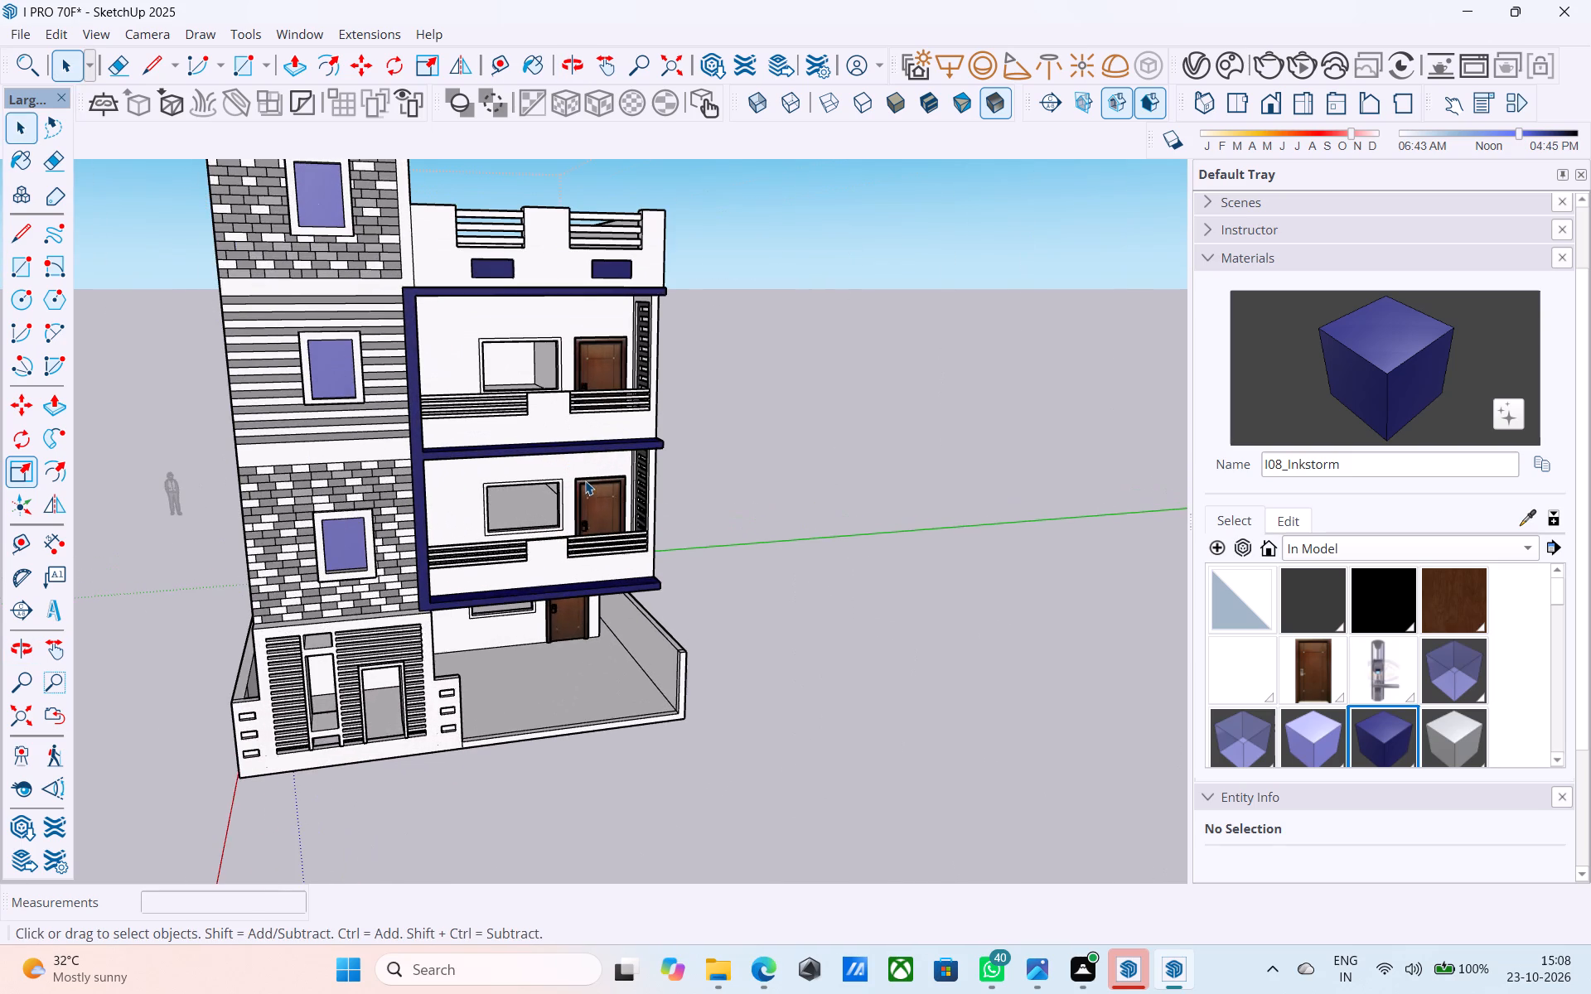
{"action": "scroll", "coordinate": [562, 482], "scroll_direction": "up", "scroll_amount": 2}
{"action": "scroll", "coordinate": [562, 482], "scroll_direction": "down", "scroll_amount": 7}
{"action": "middle_click_drag", "start_coordinate": [559, 484], "coordinate": [555, 480]}
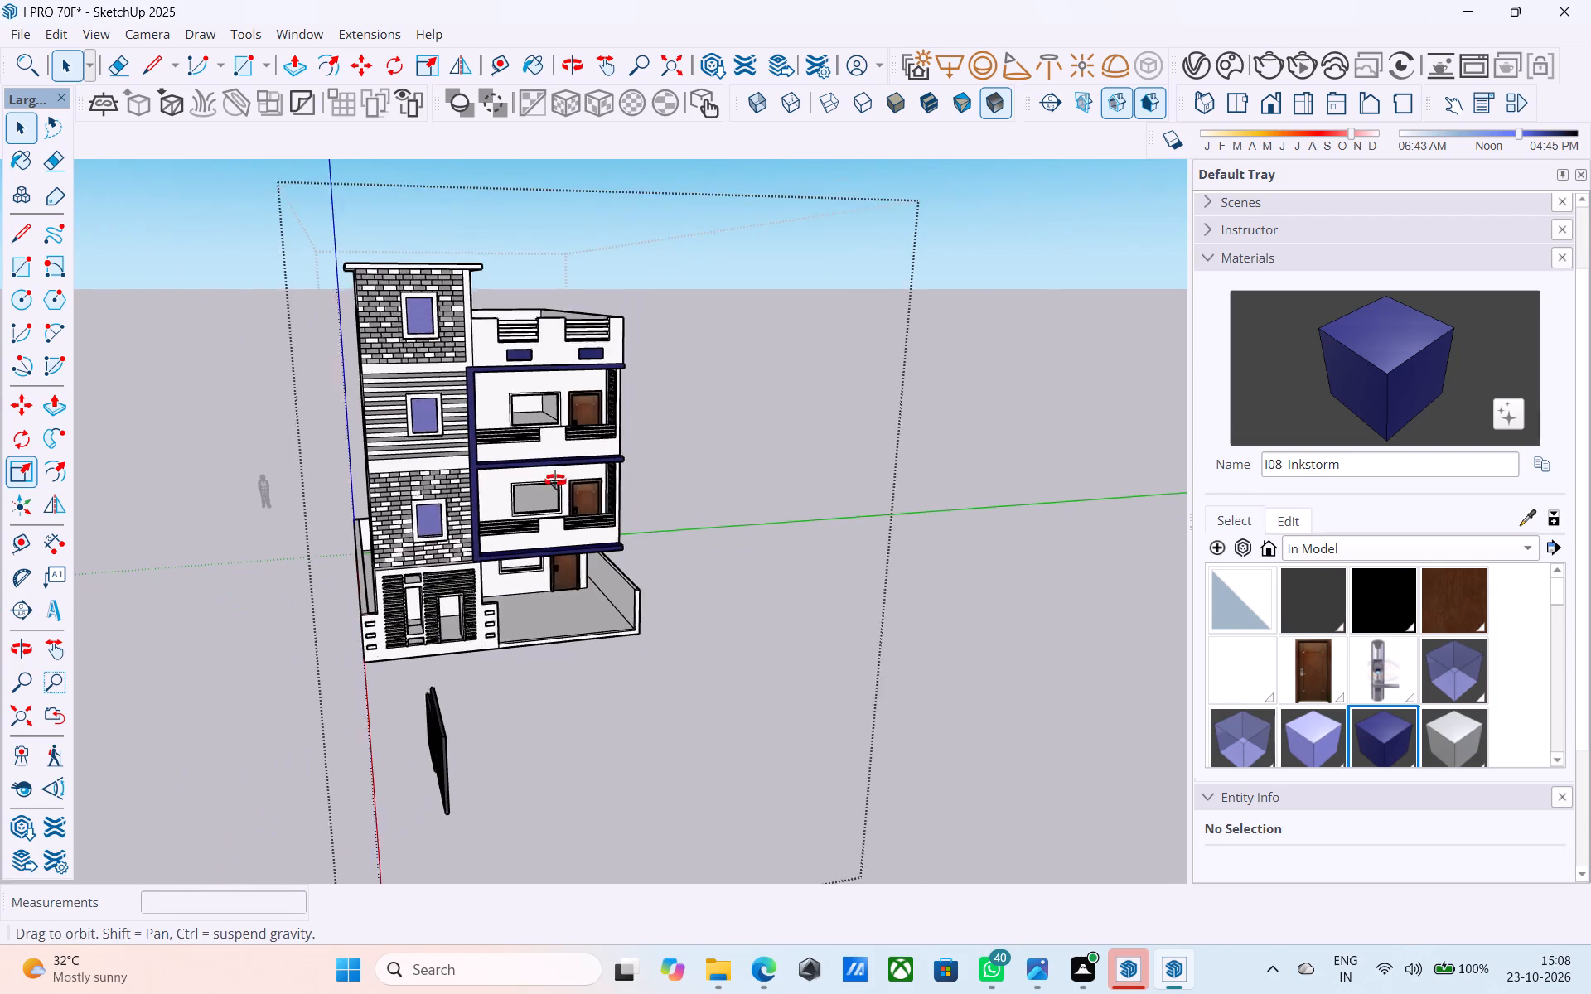
{"action": "middle_click_drag", "start_coordinate": [555, 480], "coordinate": [554, 474]}
{"action": "middle_click_drag", "start_coordinate": [552, 472], "coordinate": [557, 444]}
{"action": "scroll", "coordinate": [551, 443], "scroll_direction": "up", "scroll_amount": 1}
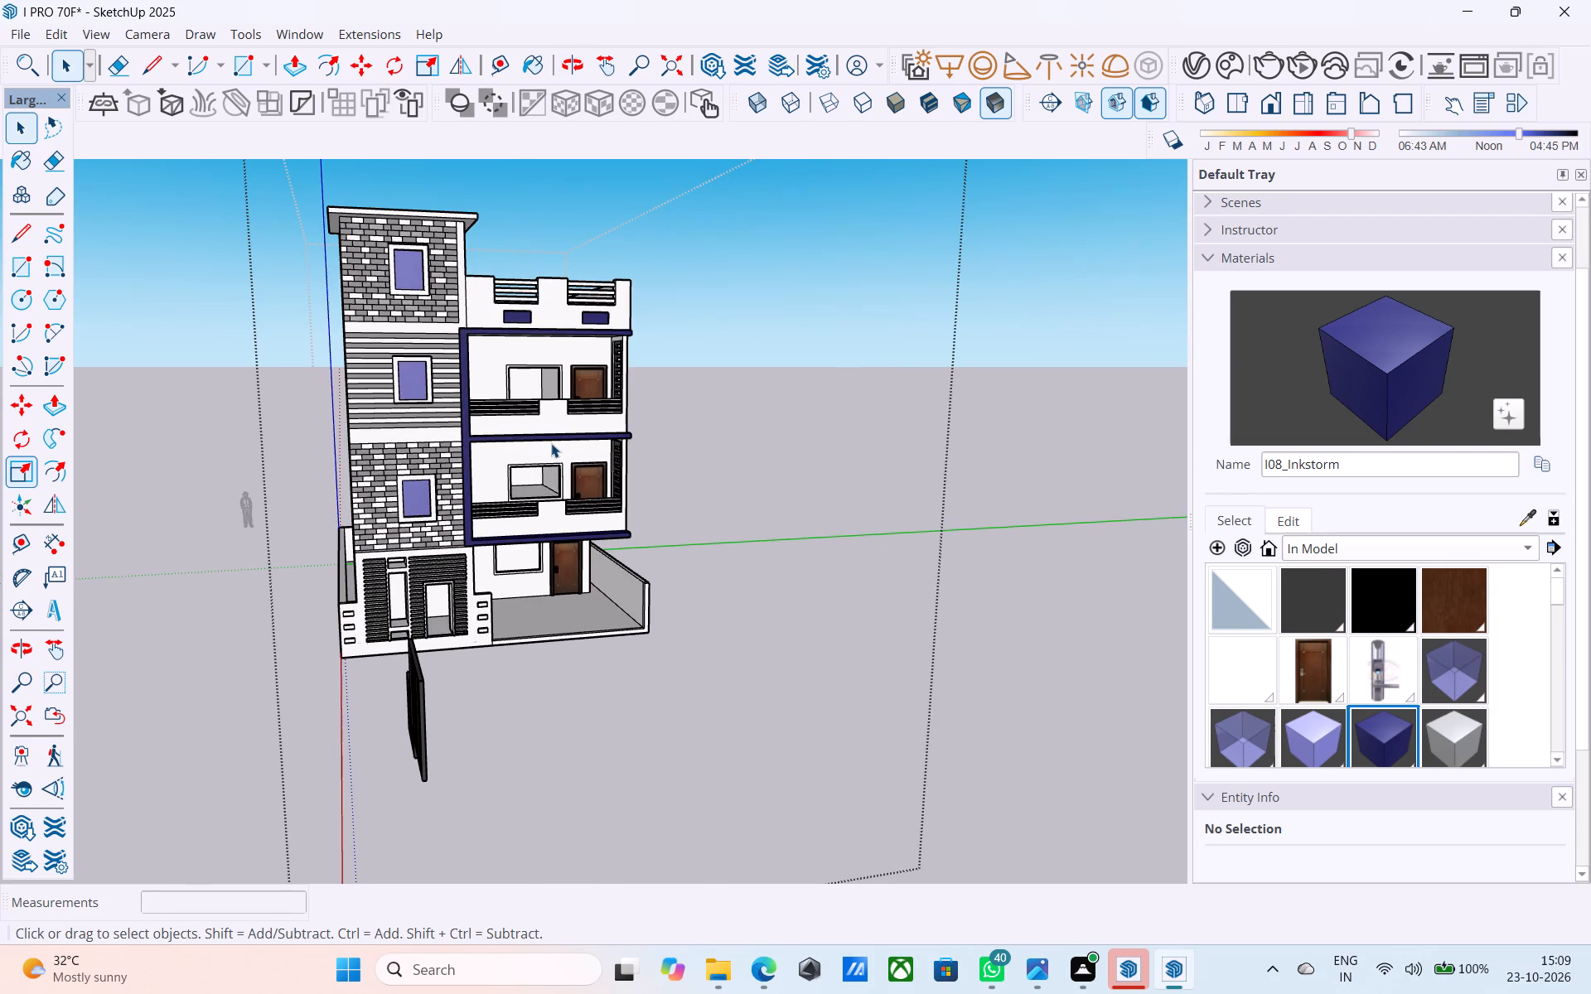
{"action": "middle_click_drag", "start_coordinate": [551, 443], "coordinate": [563, 451]}
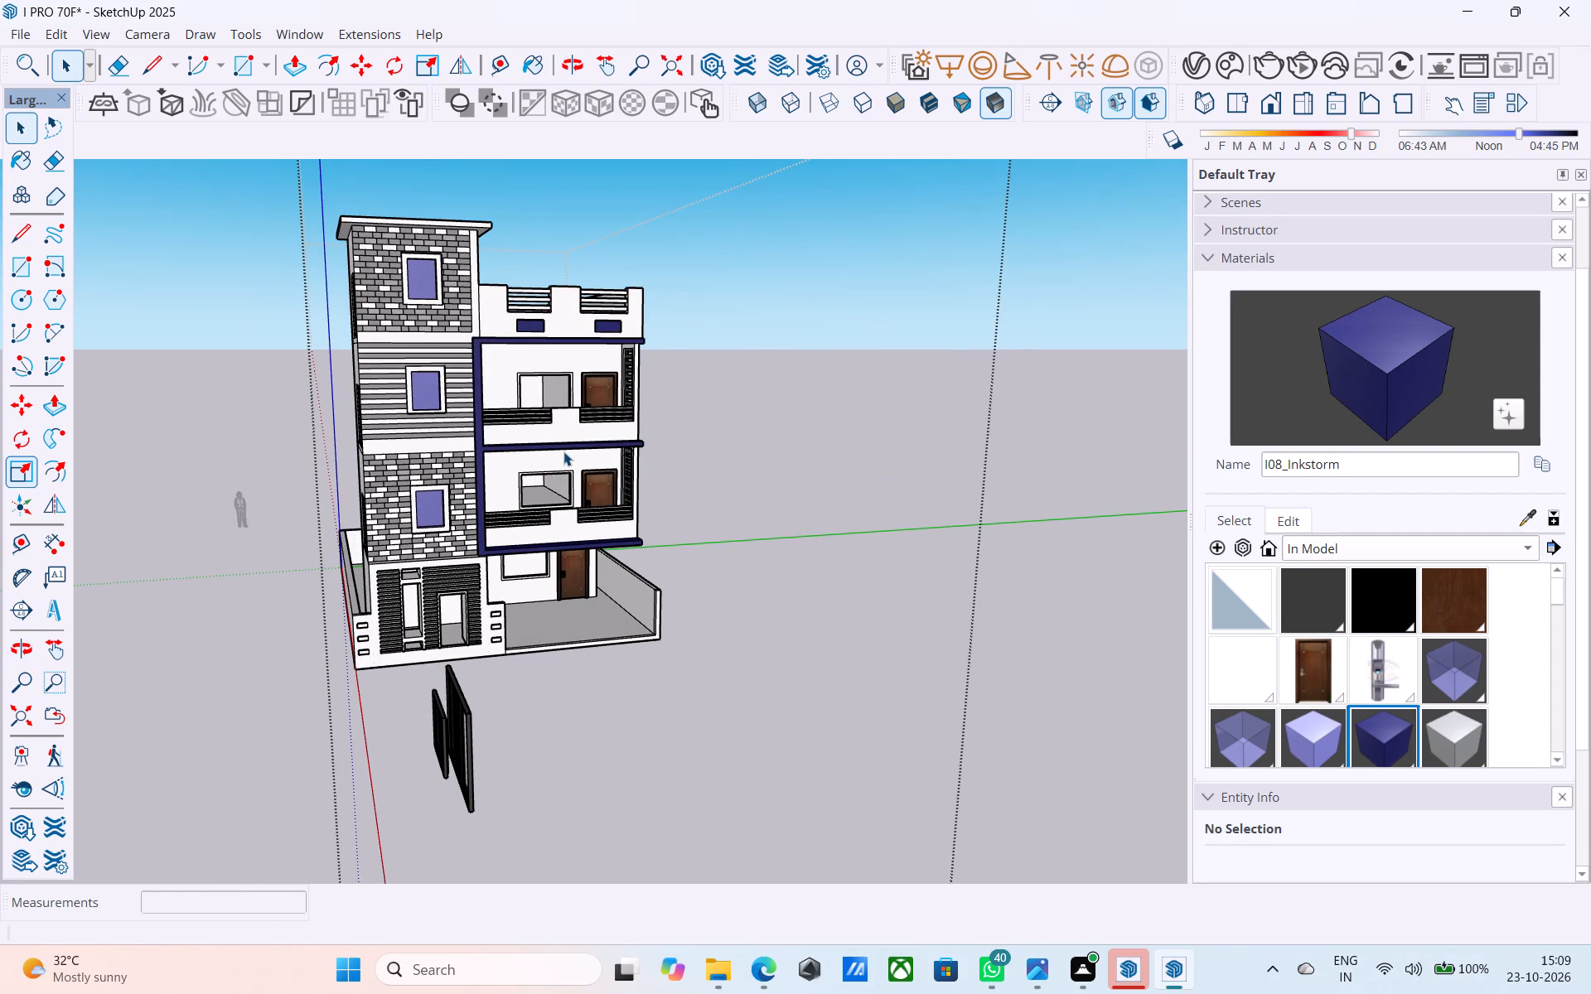
{"action": "middle_click_drag", "start_coordinate": [563, 451], "coordinate": [601, 534]}
{"action": "scroll", "coordinate": [592, 528], "scroll_direction": "up", "scroll_amount": 3}
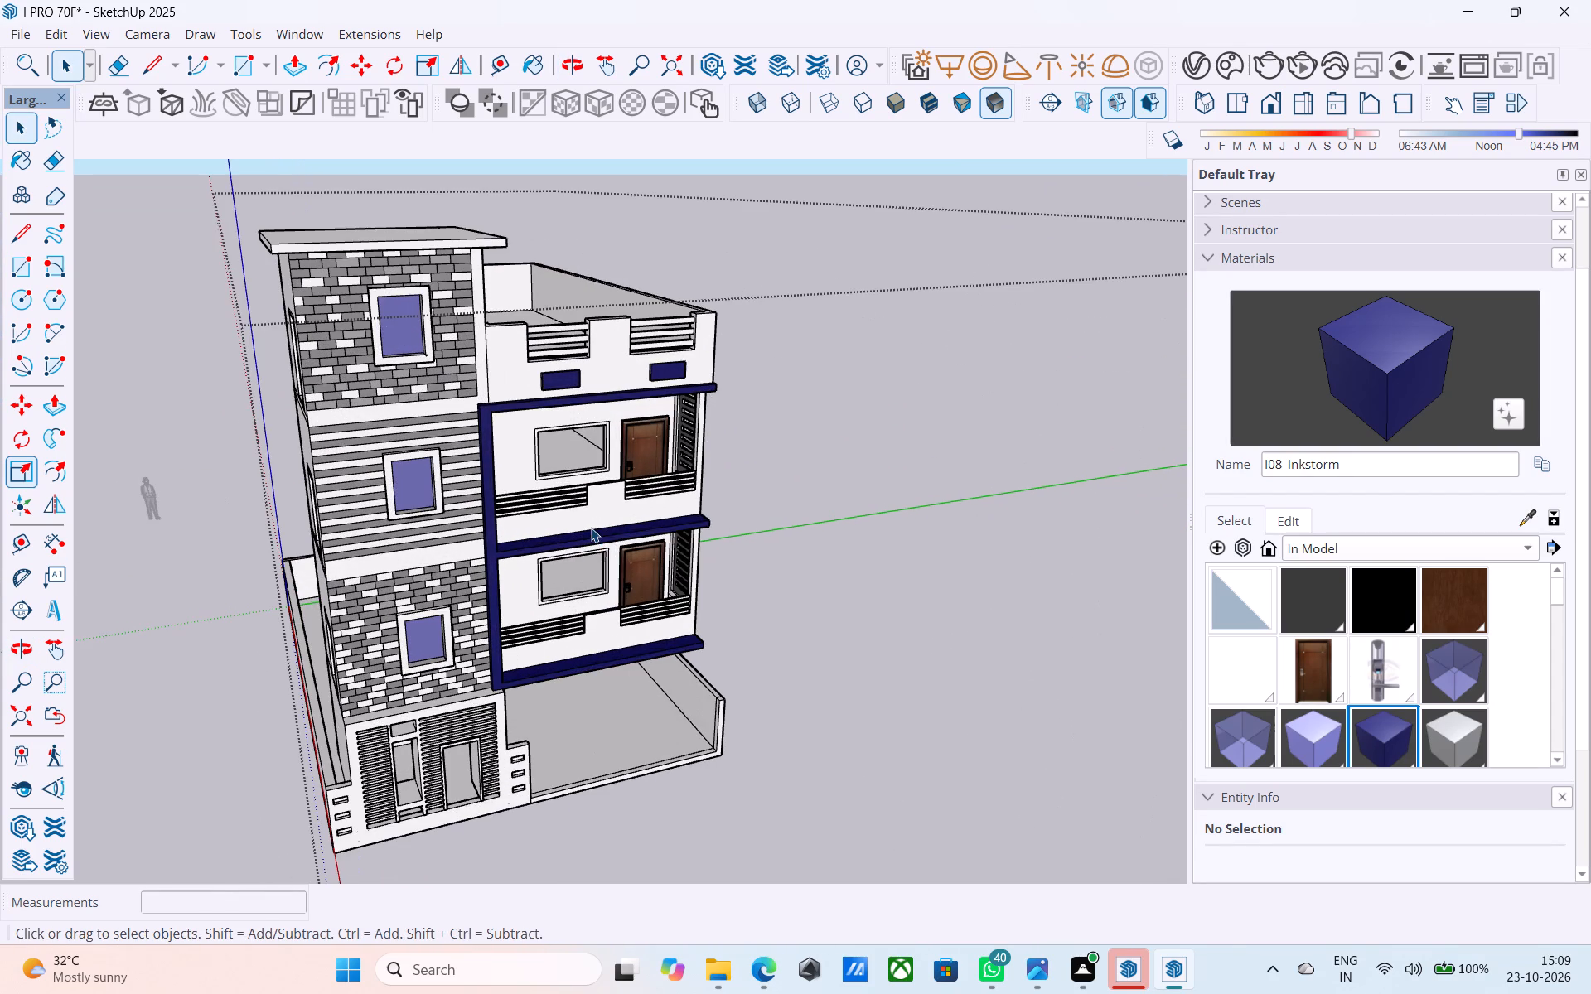
{"action": "middle_click", "coordinate": [555, 499]}
{"action": "scroll", "coordinate": [549, 475], "scroll_direction": "down", "scroll_amount": 3}
{"action": "middle_click_drag", "start_coordinate": [549, 475], "coordinate": [539, 522], "text": "shift"}
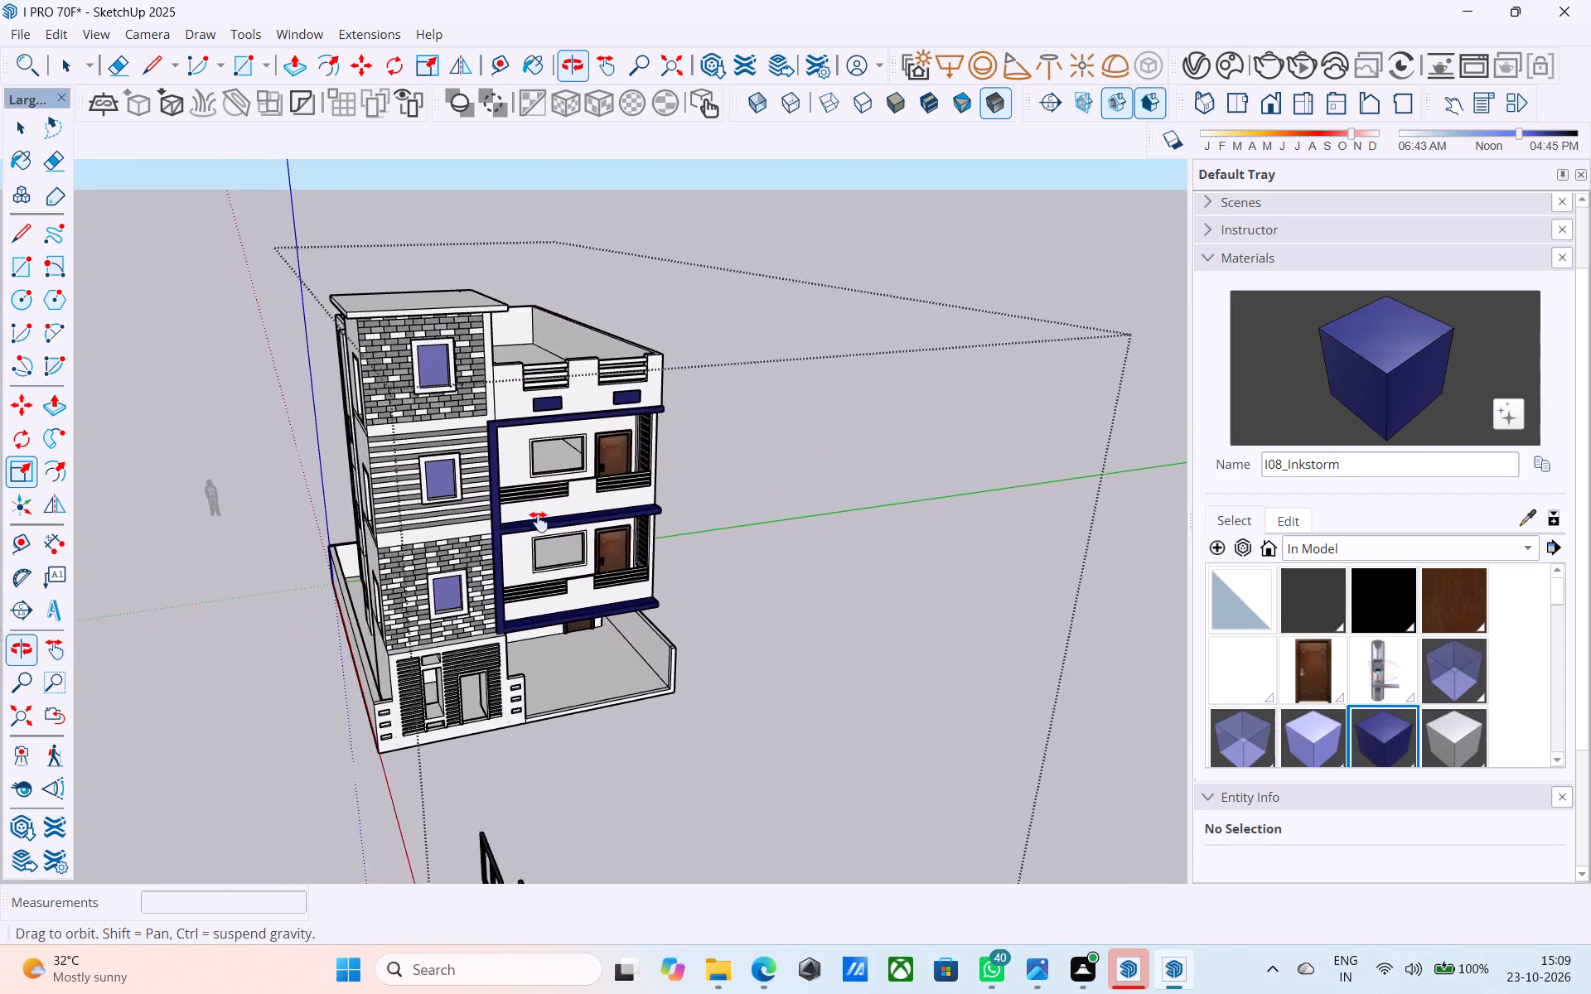
{"action": "middle_click_drag", "start_coordinate": [539, 522], "coordinate": [523, 489], "text": "shift"}
{"action": "scroll", "coordinate": [499, 558], "scroll_direction": "up", "scroll_amount": 5}
{"action": "scroll", "coordinate": [498, 558], "scroll_direction": "down", "scroll_amount": 5}
{"action": "middle_click_drag", "start_coordinate": [498, 558], "coordinate": [481, 544]}
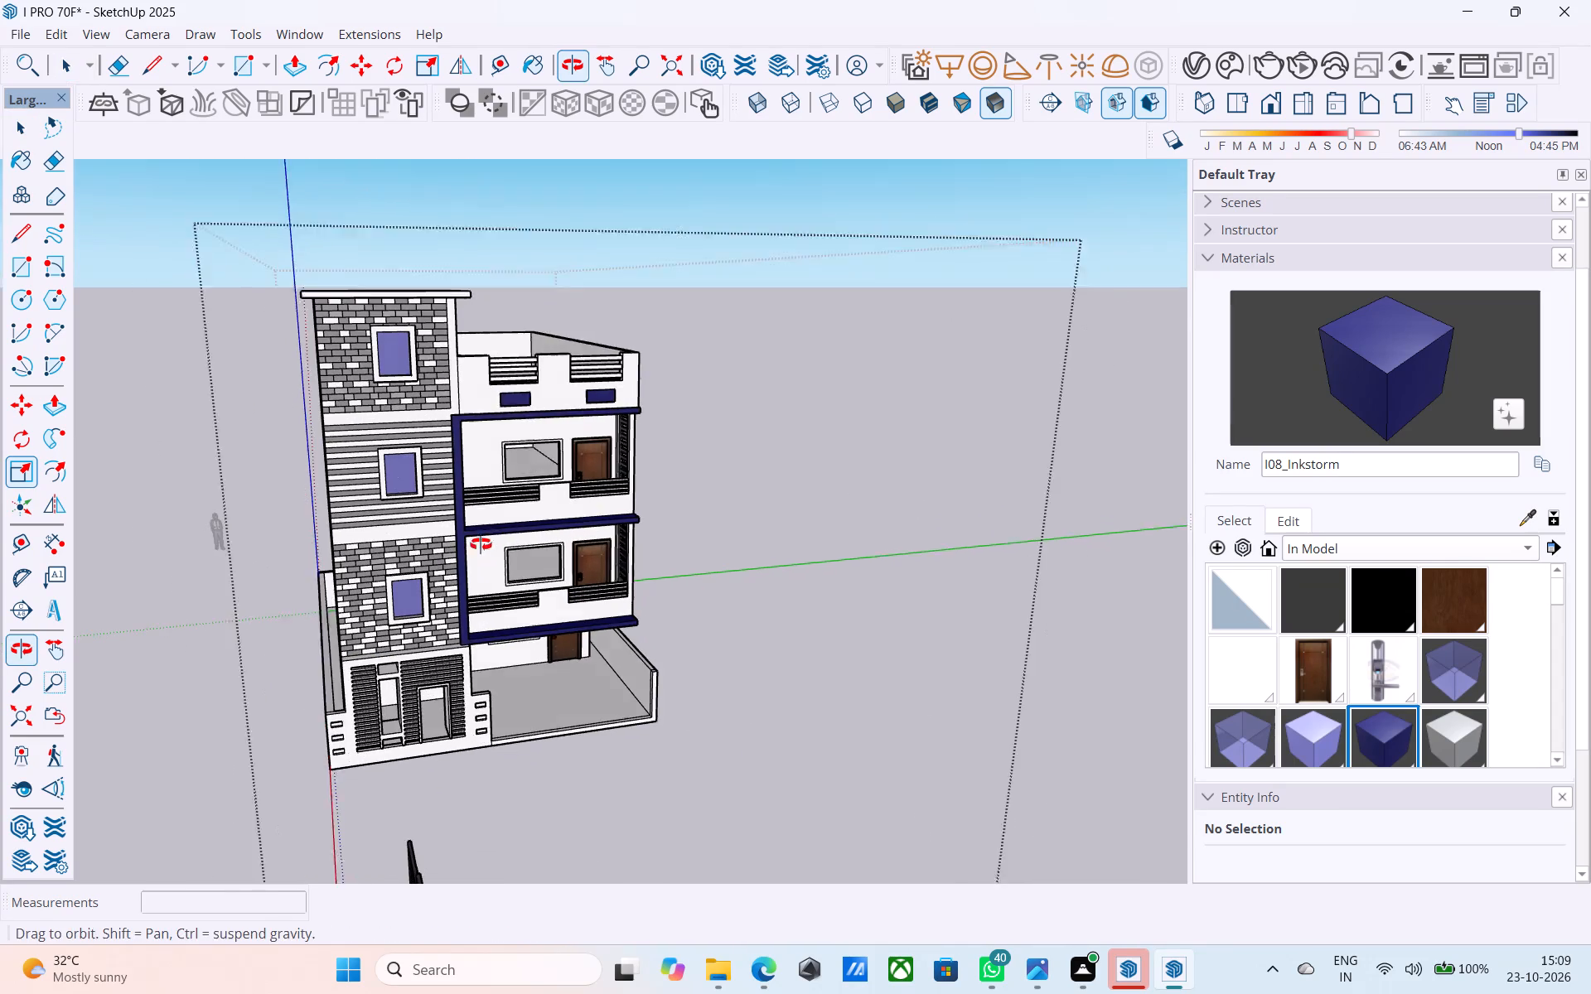
{"action": "middle_click_drag", "start_coordinate": [481, 544], "coordinate": [481, 537]}
{"action": "middle_click_drag", "start_coordinate": [481, 537], "coordinate": [286, 525]}
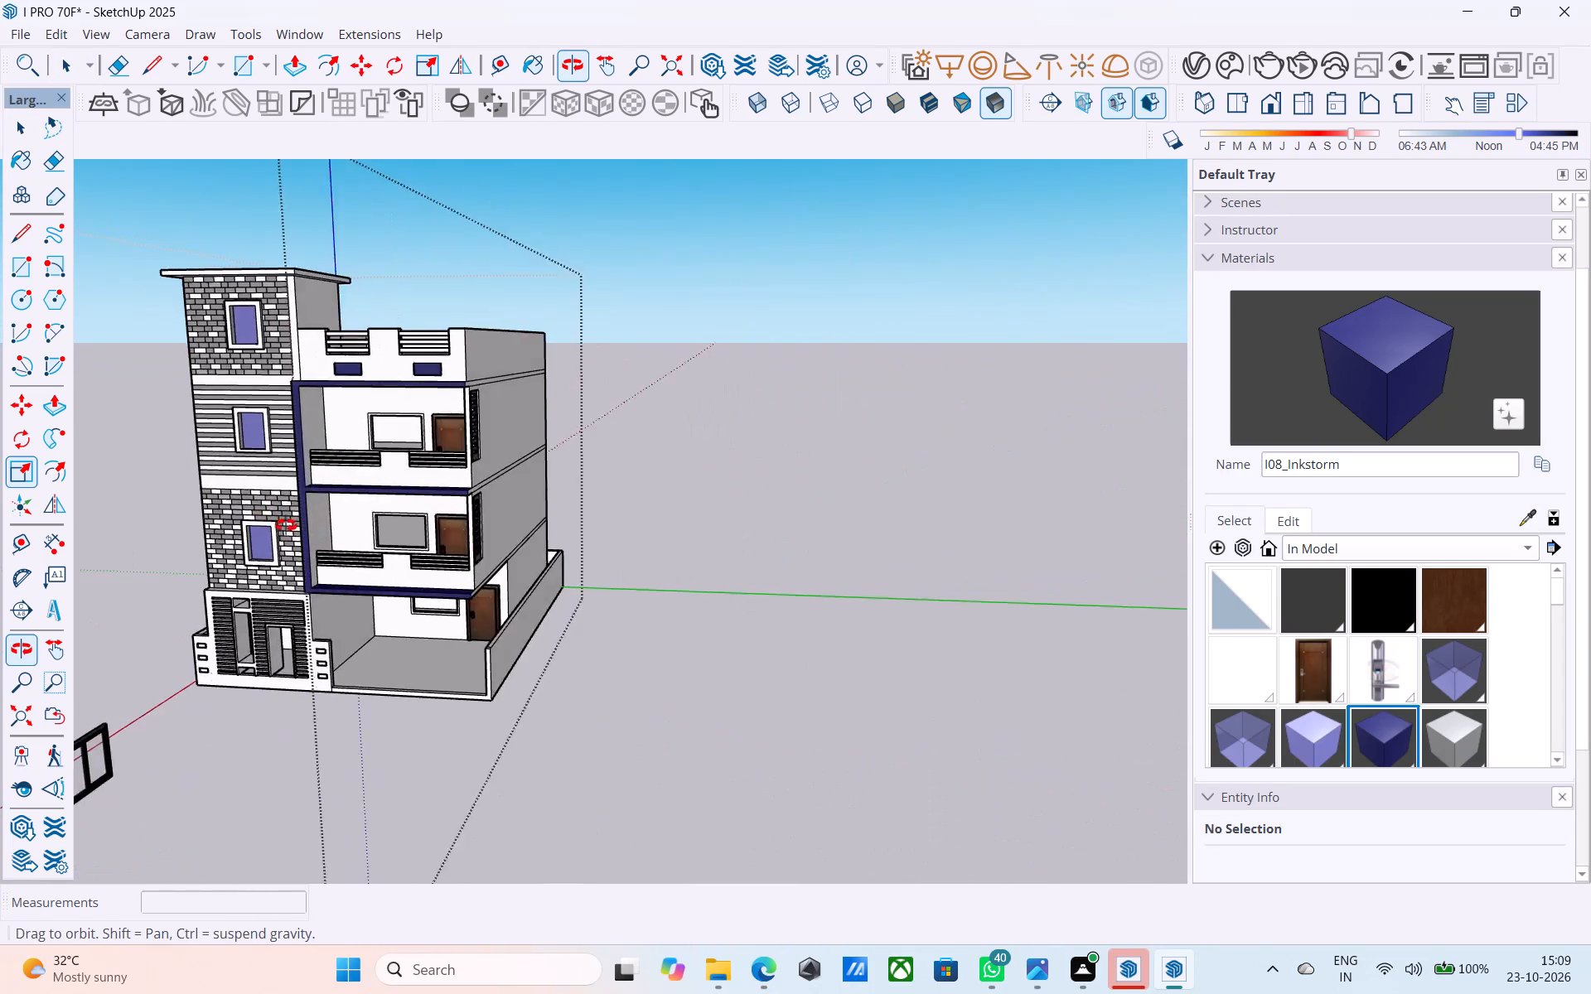
Examine the window openings on the house's side and front walls from several angles.
{"action": "middle_click_drag", "start_coordinate": [286, 525], "coordinate": [509, 519]}
{"action": "scroll", "coordinate": [509, 519], "scroll_direction": "up", "scroll_amount": 4}
{"action": "middle_click_drag", "start_coordinate": [420, 514], "coordinate": [660, 516]}
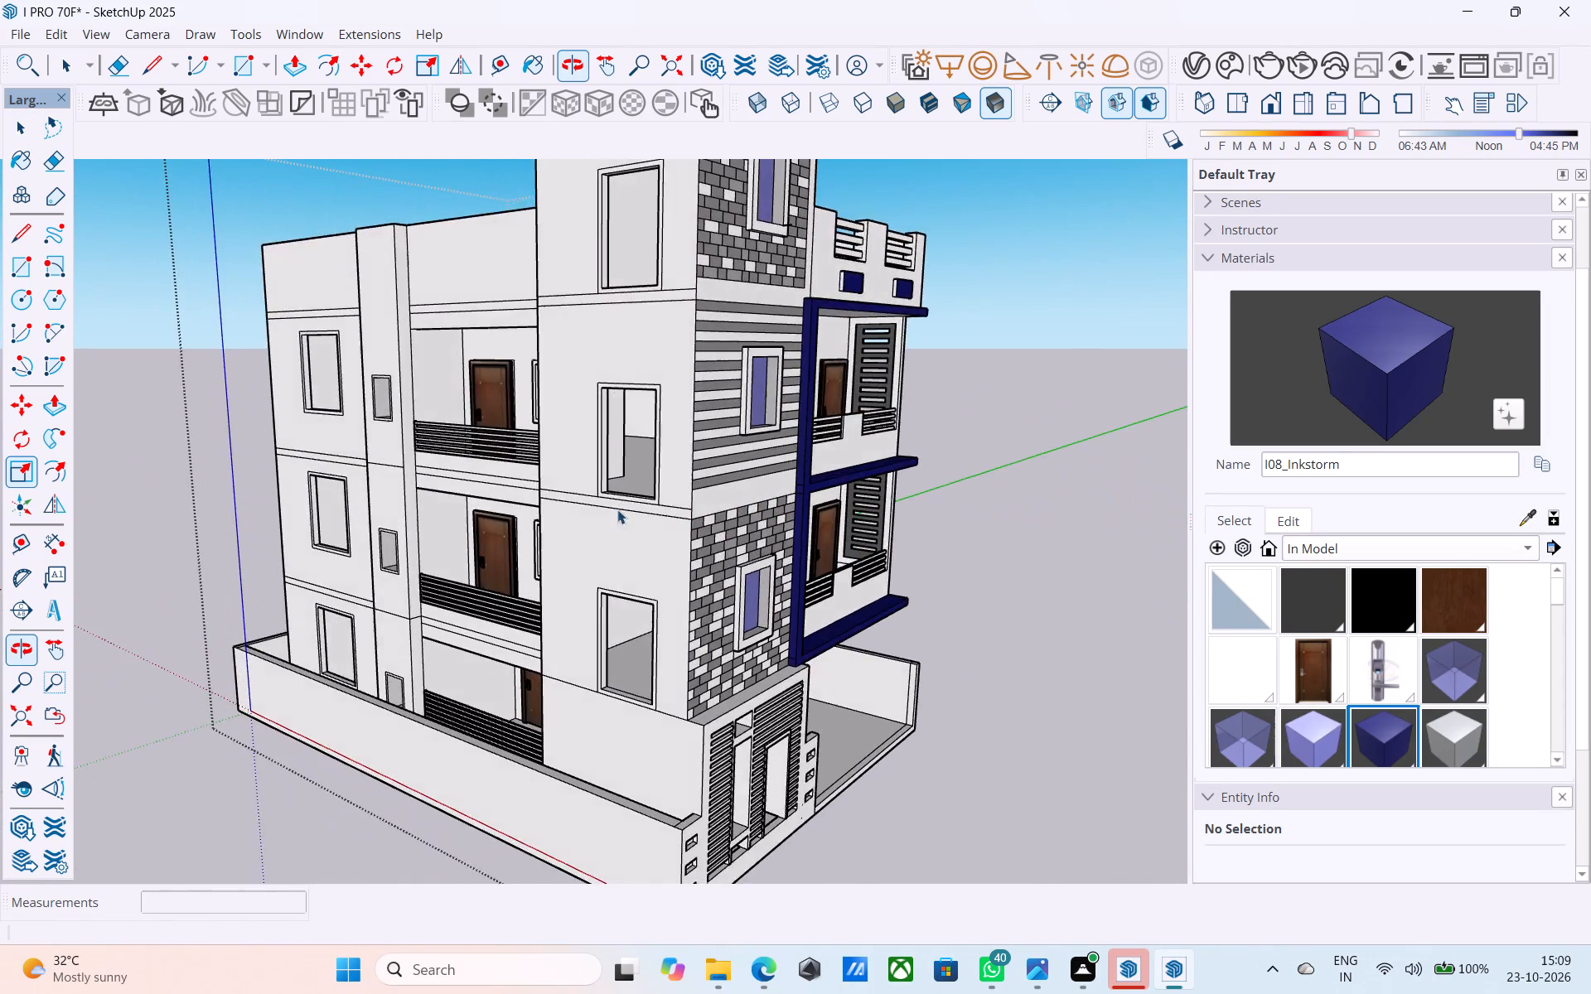
{"action": "scroll", "coordinate": [388, 448], "scroll_direction": "down", "scroll_amount": 7}
{"action": "middle_click_drag", "start_coordinate": [315, 444], "coordinate": [297, 436]}
{"action": "scroll", "coordinate": [486, 450], "scroll_direction": "up", "scroll_amount": 6}
{"action": "middle_click_drag", "start_coordinate": [551, 420], "coordinate": [834, 432]}
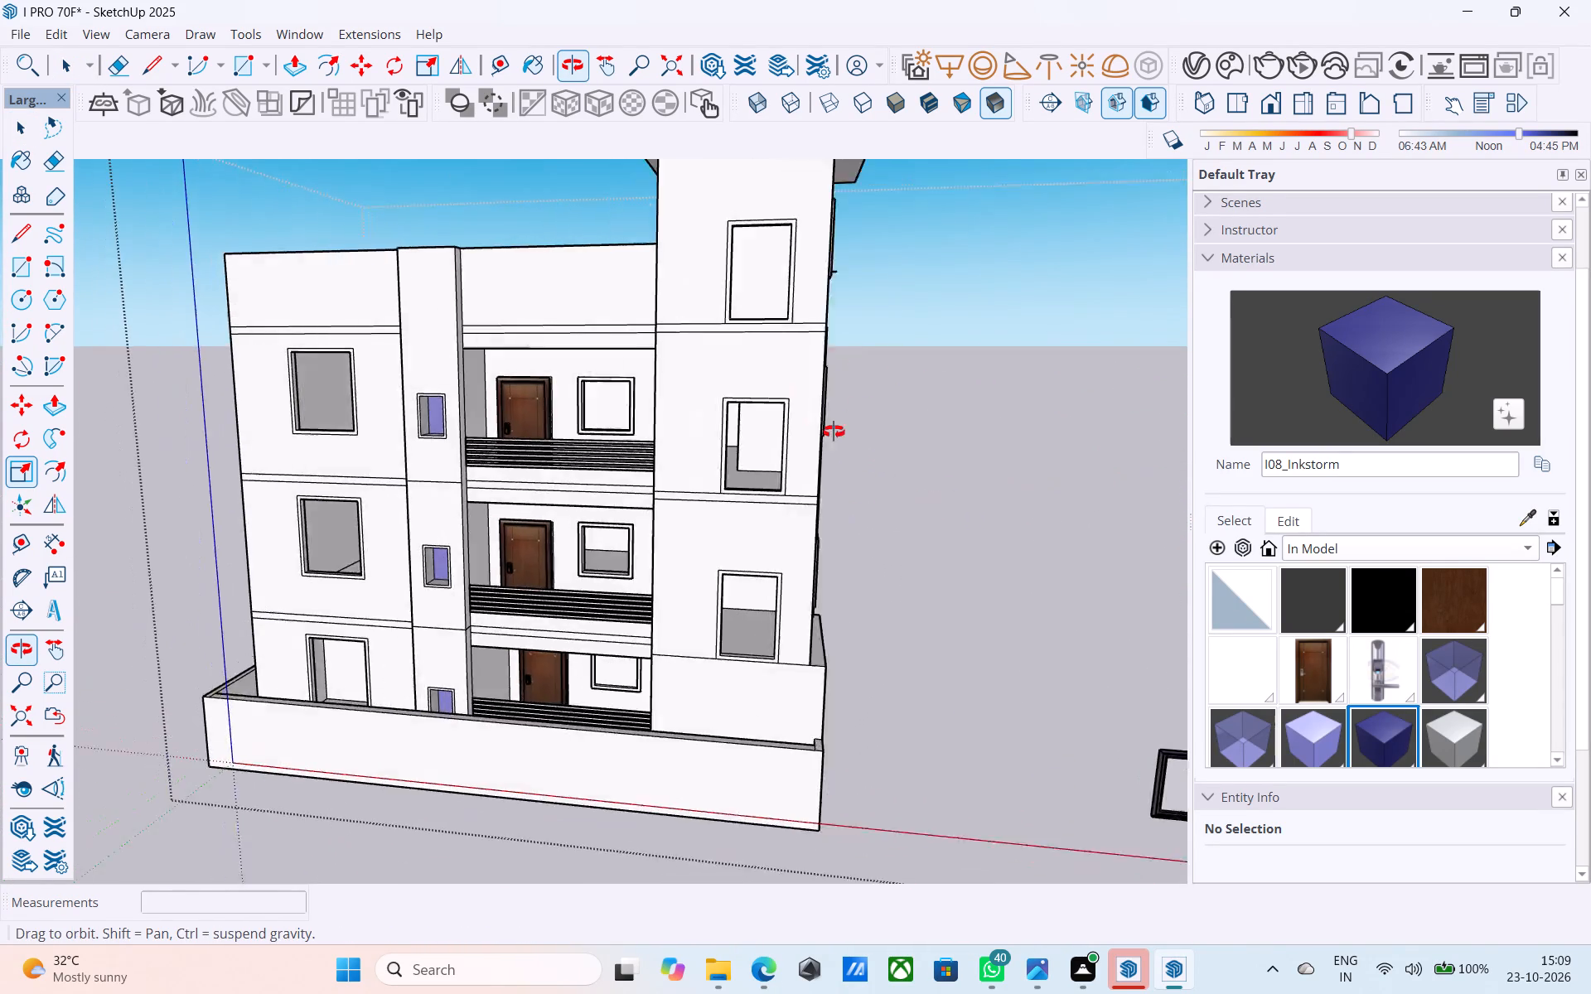
{"action": "middle_click_drag", "start_coordinate": [834, 432], "coordinate": [481, 459]}
{"action": "scroll", "coordinate": [466, 427], "scroll_direction": "down", "scroll_amount": 12}
{"action": "middle_click_drag", "start_coordinate": [455, 437], "coordinate": [364, 491]}
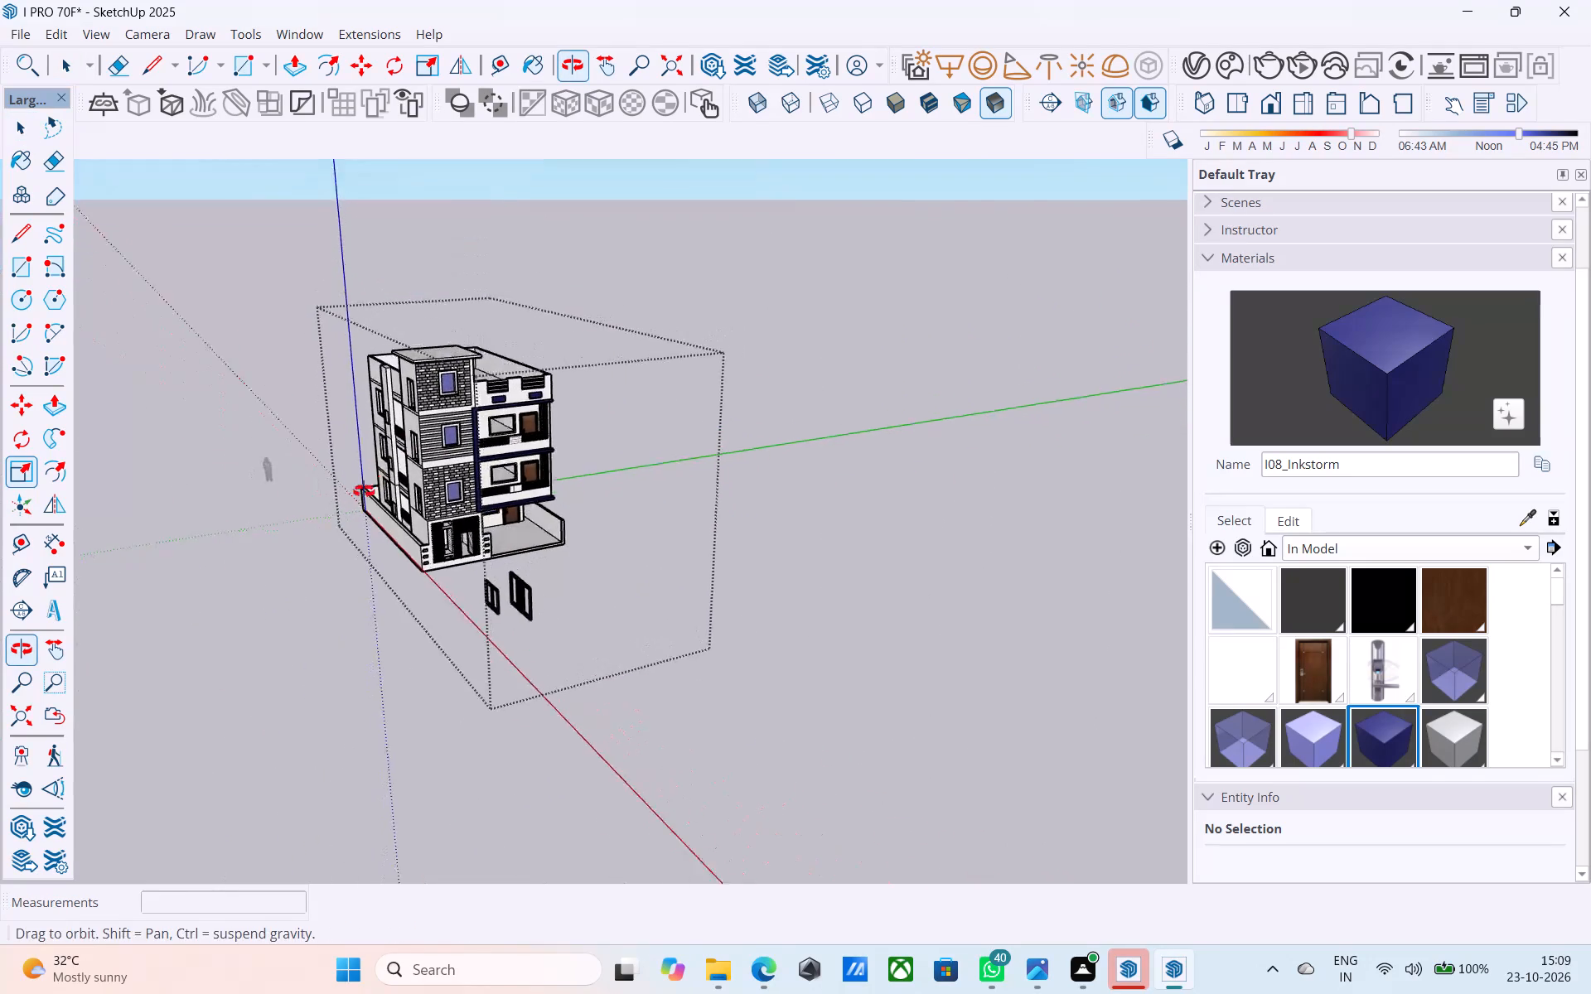
{"action": "middle_click_drag", "start_coordinate": [364, 491], "coordinate": [349, 514]}
Rotate the three-panel window with the slatted middle panel 90° about the vertical axis to face the same way as the house front.
{"action": "scroll", "coordinate": [516, 597], "scroll_direction": "up", "scroll_amount": 5}
{"action": "left_click", "coordinate": [507, 612]}
{"action": "middle_click_drag", "start_coordinate": [501, 616], "coordinate": [463, 639]}
{"action": "key", "text": "q"}
{"action": "middle_click_drag", "start_coordinate": [472, 640], "coordinate": [447, 674]}
{"action": "scroll", "coordinate": [472, 640], "scroll_direction": "down", "scroll_amount": 1}
{"action": "scroll", "coordinate": [450, 682], "scroll_direction": "up", "scroll_amount": 9}
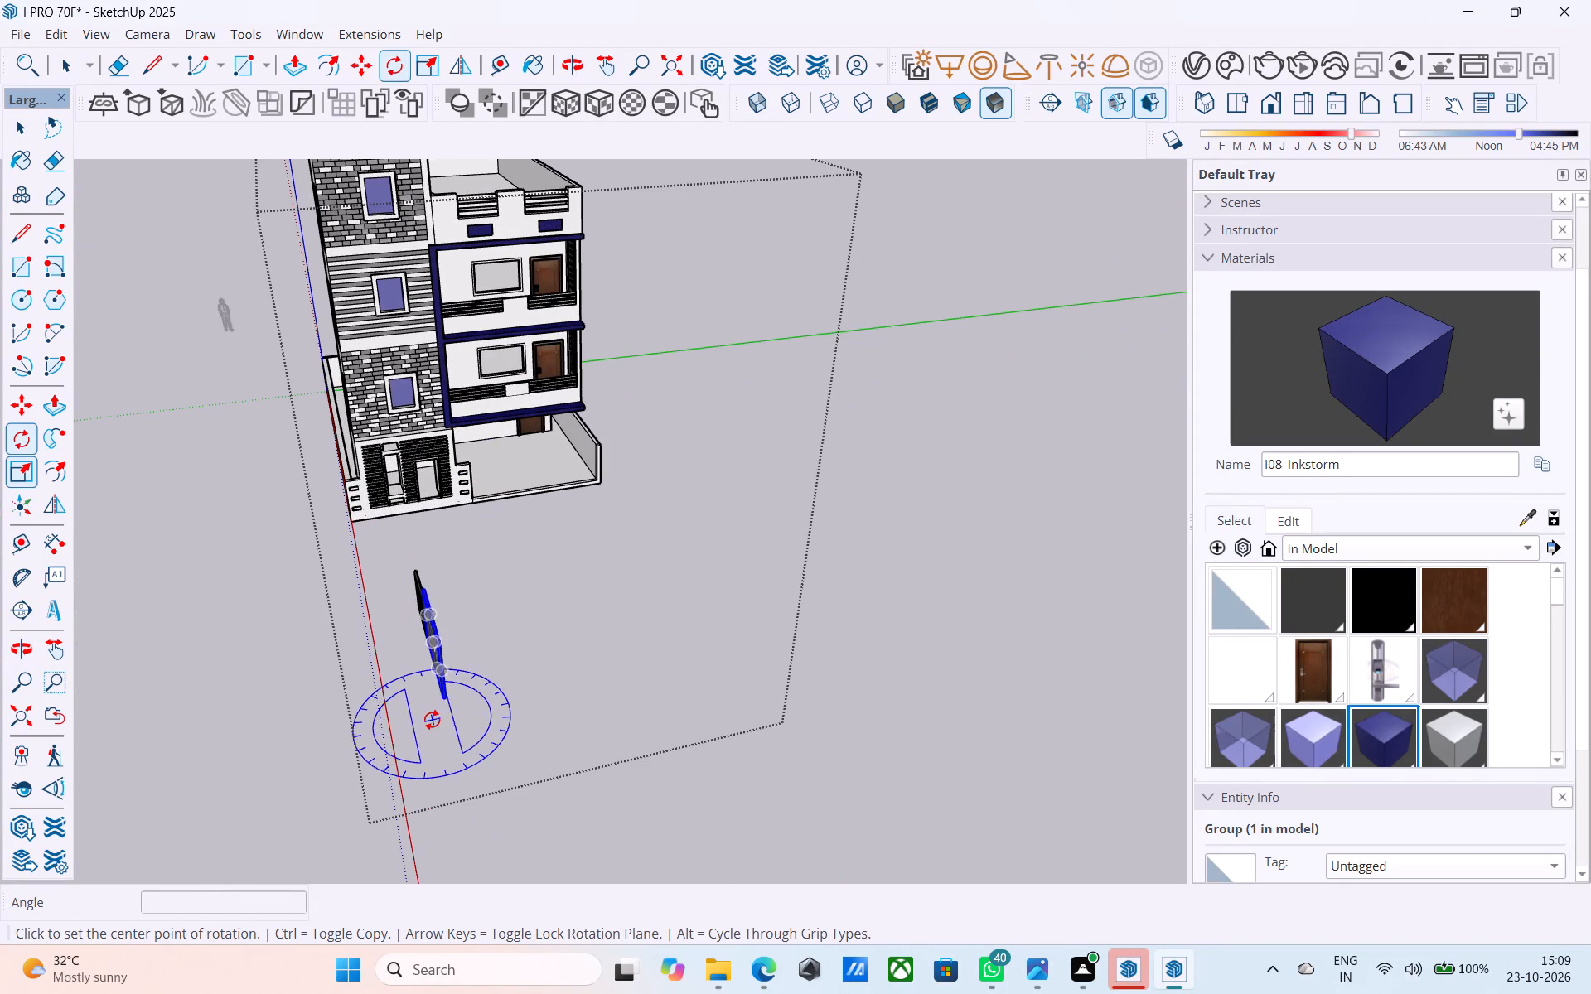
{"action": "left_click", "coordinate": [432, 720]}
{"action": "left_click", "coordinate": [484, 712]}
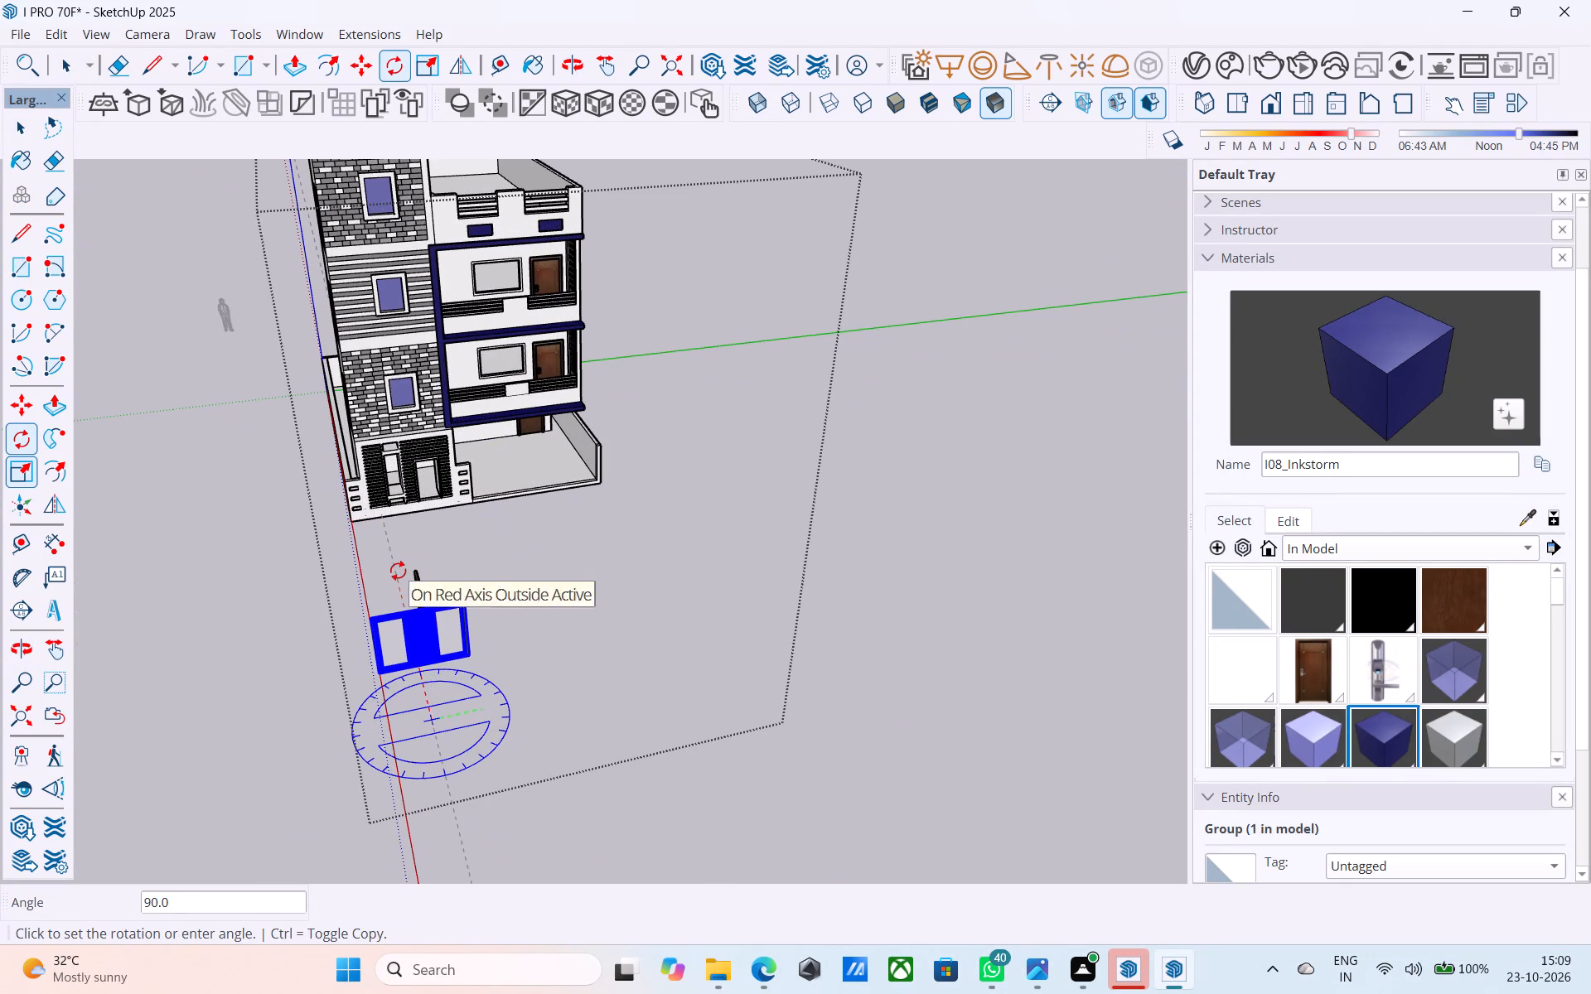
{"action": "left_click", "coordinate": [398, 570]}
Move the three-panel window about 13' along the green axis, away from the two-pane window.
{"action": "key", "text": "m"}
{"action": "left_click", "coordinate": [409, 652]}
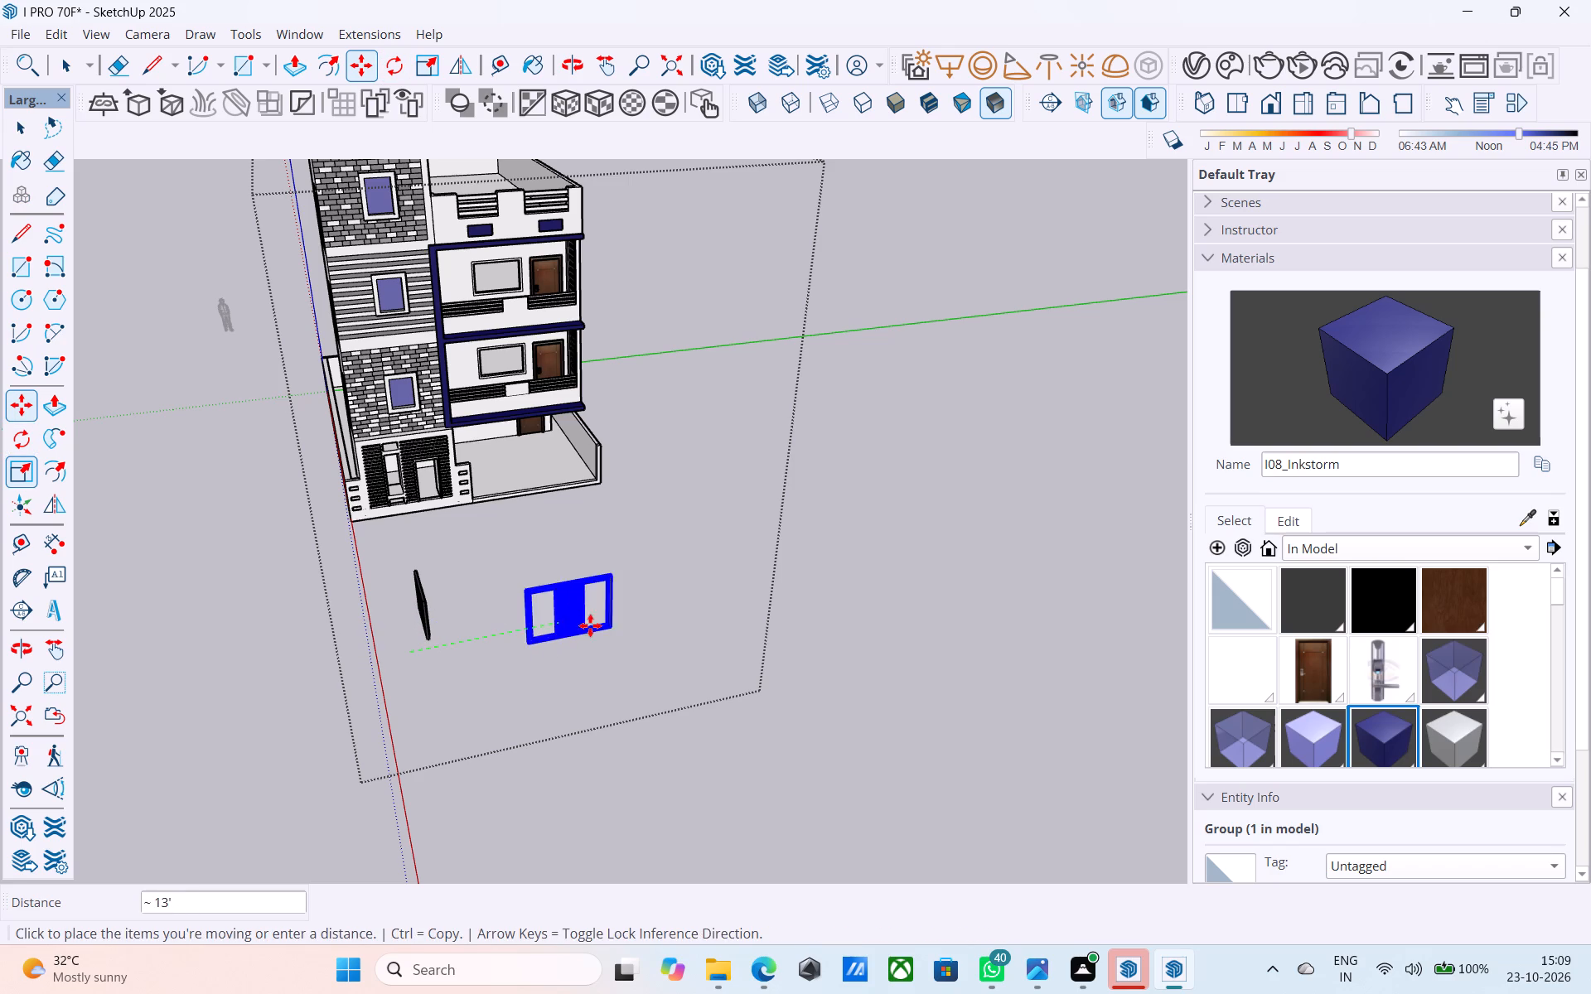
{"action": "left_click", "coordinate": [600, 615]}
Rotate the two-pane window about the vertical axis so it is parallel to the house front.
{"action": "key", "text": "space"}
{"action": "scroll", "coordinate": [462, 618], "scroll_direction": "up", "scroll_amount": 5}
{"action": "key", "text": "q"}
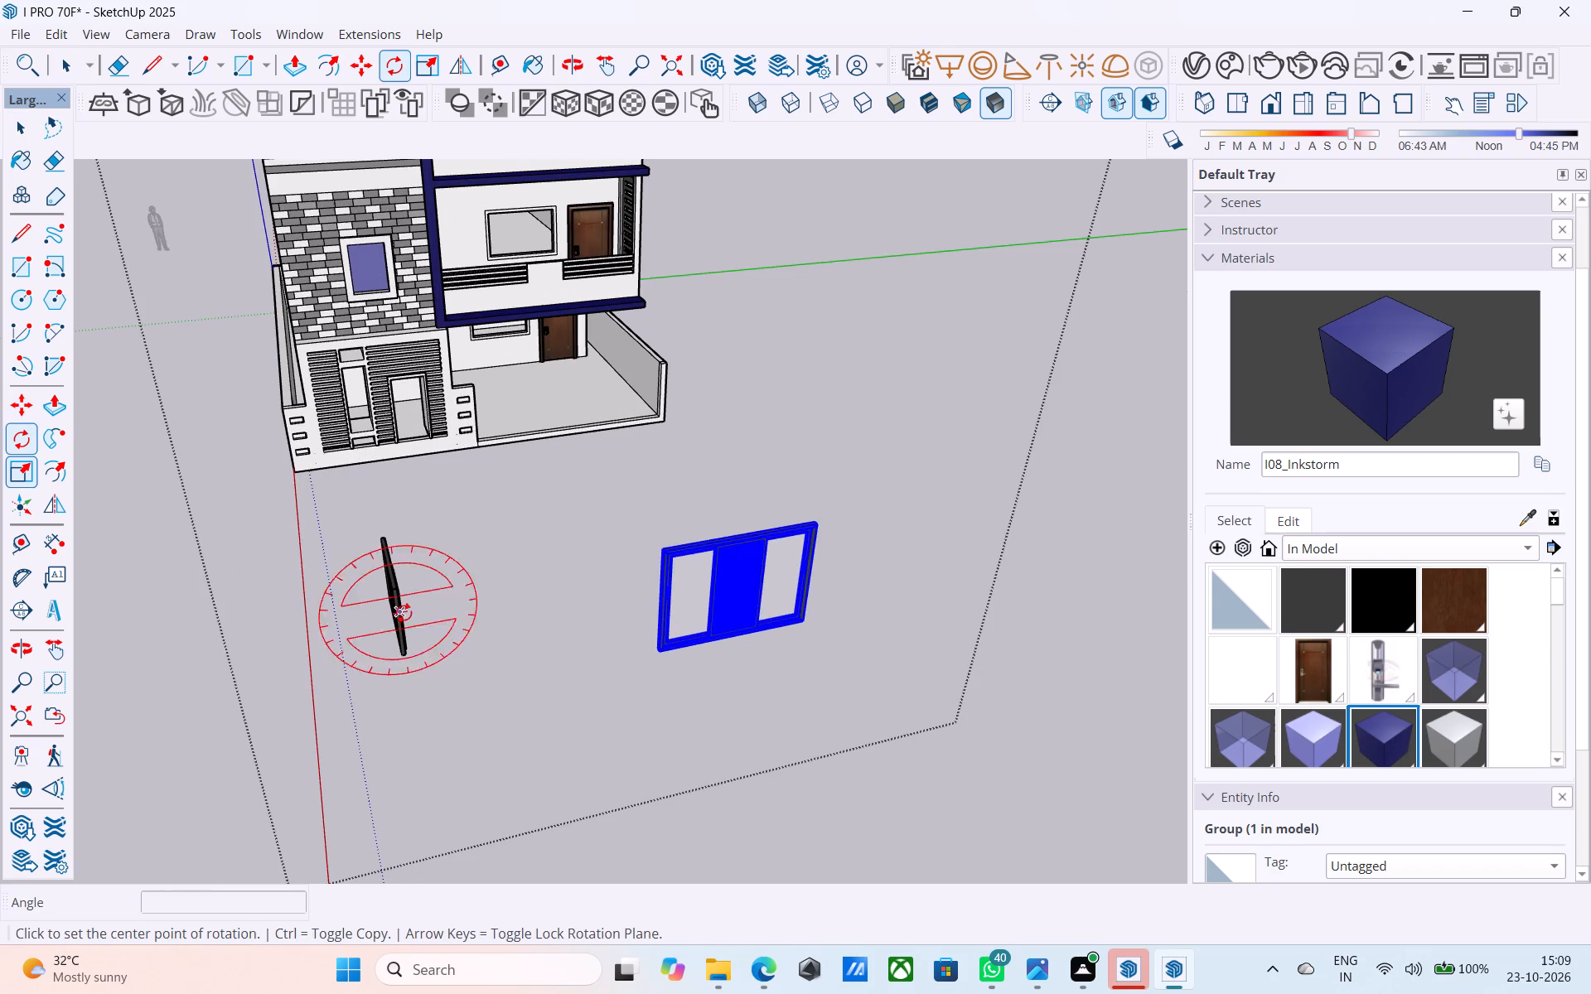
{"action": "key", "text": "space"}
{"action": "left_click", "coordinate": [394, 627]}
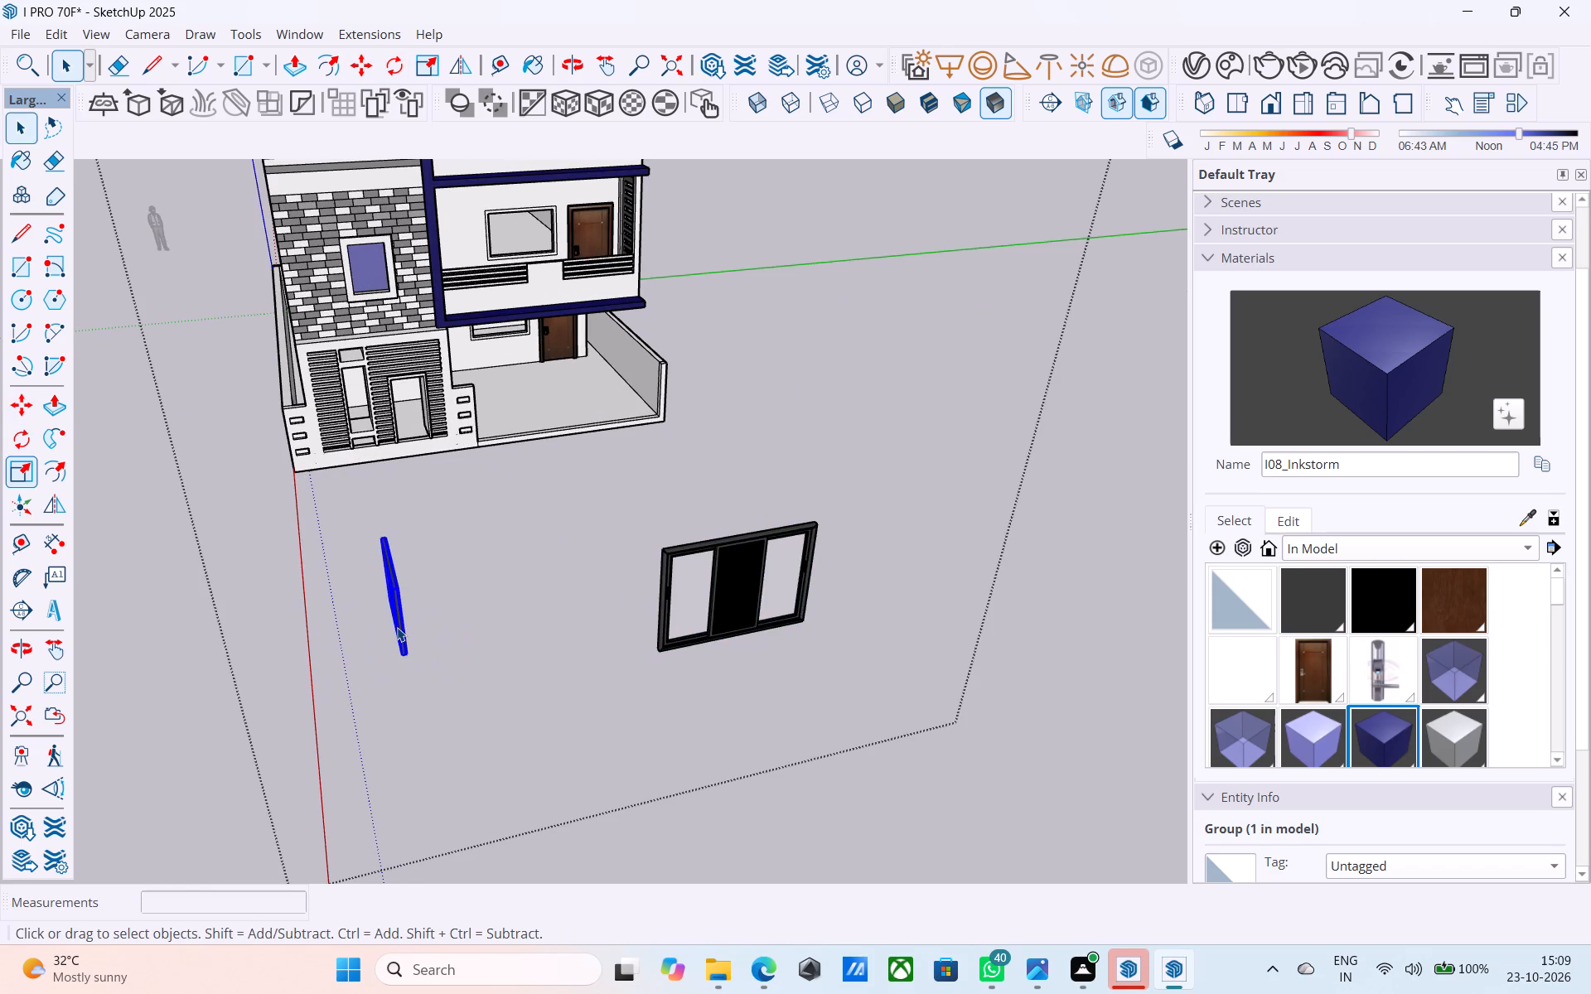
{"action": "key", "text": "q"}
{"action": "left_click", "coordinate": [370, 698]}
{"action": "left_click", "coordinate": [454, 682]}
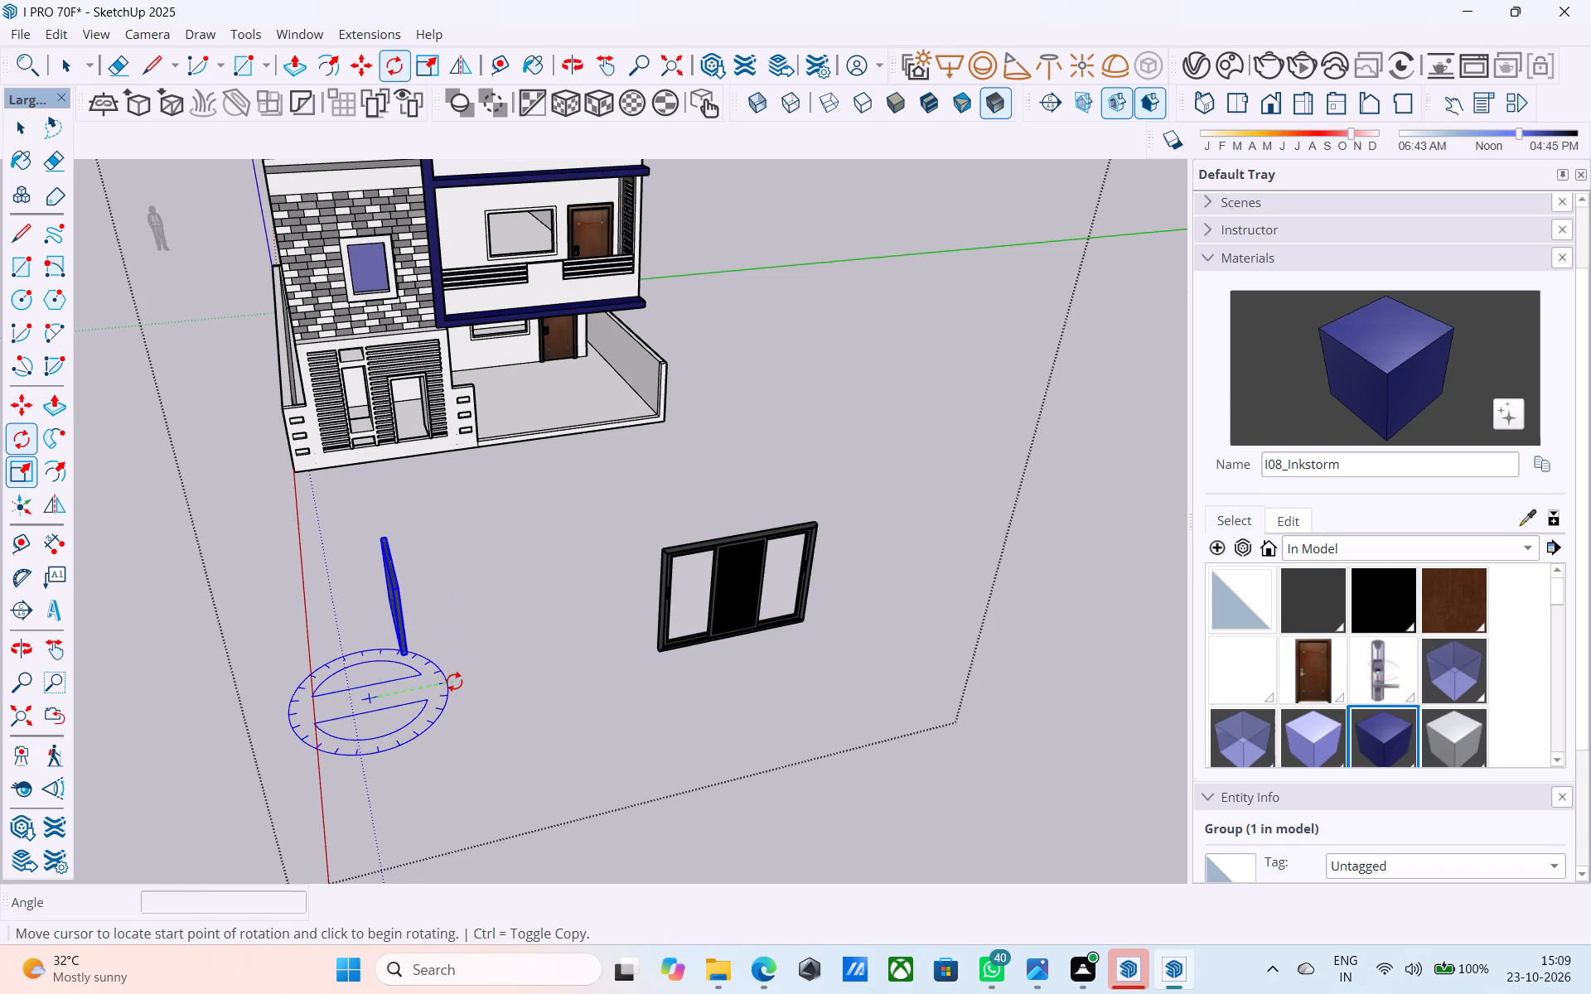
{"action": "left_click", "coordinate": [355, 586]}
Scale the three-panel window down uniformly by a factor of about 0.58 from its upper corner.
{"action": "scroll", "coordinate": [363, 583], "scroll_direction": "down", "scroll_amount": 5}
{"action": "middle_click_drag", "start_coordinate": [363, 583], "coordinate": [352, 559]}
{"action": "scroll", "coordinate": [455, 568], "scroll_direction": "up", "scroll_amount": 3}
{"action": "key", "text": "space"}
{"action": "left_click", "coordinate": [626, 544]}
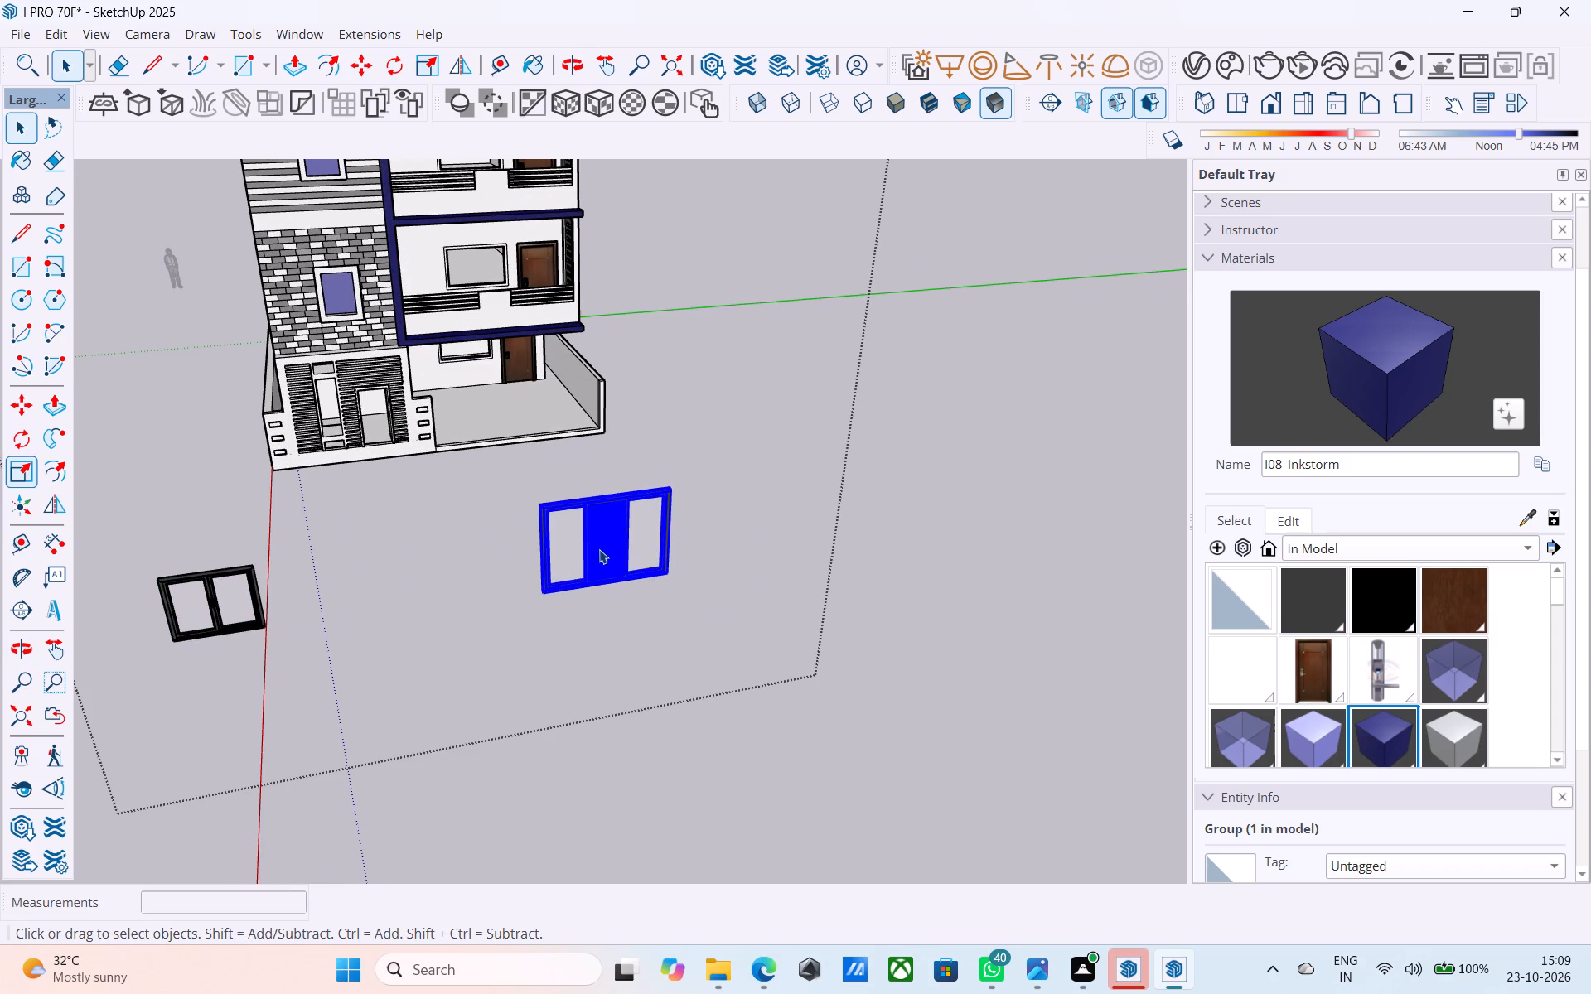
{"action": "key", "text": "s"}
{"action": "scroll", "coordinate": [597, 543], "scroll_direction": "up", "scroll_amount": 7}
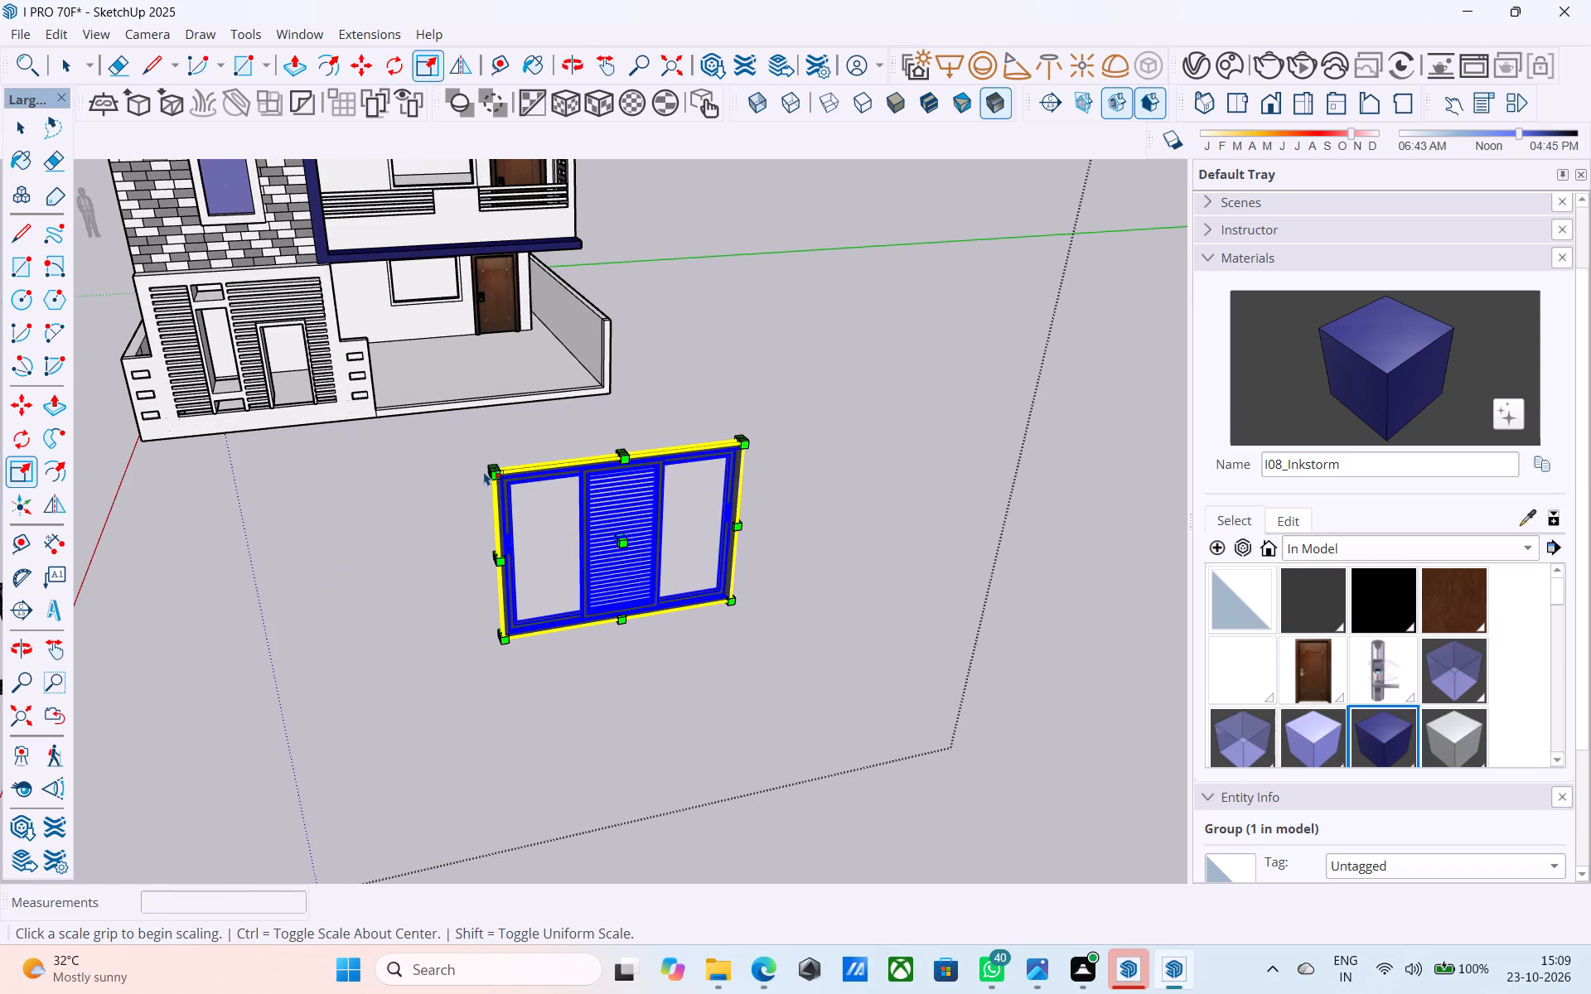
{"action": "left_click", "coordinate": [491, 475]}
{"action": "left_click", "coordinate": [606, 526]}
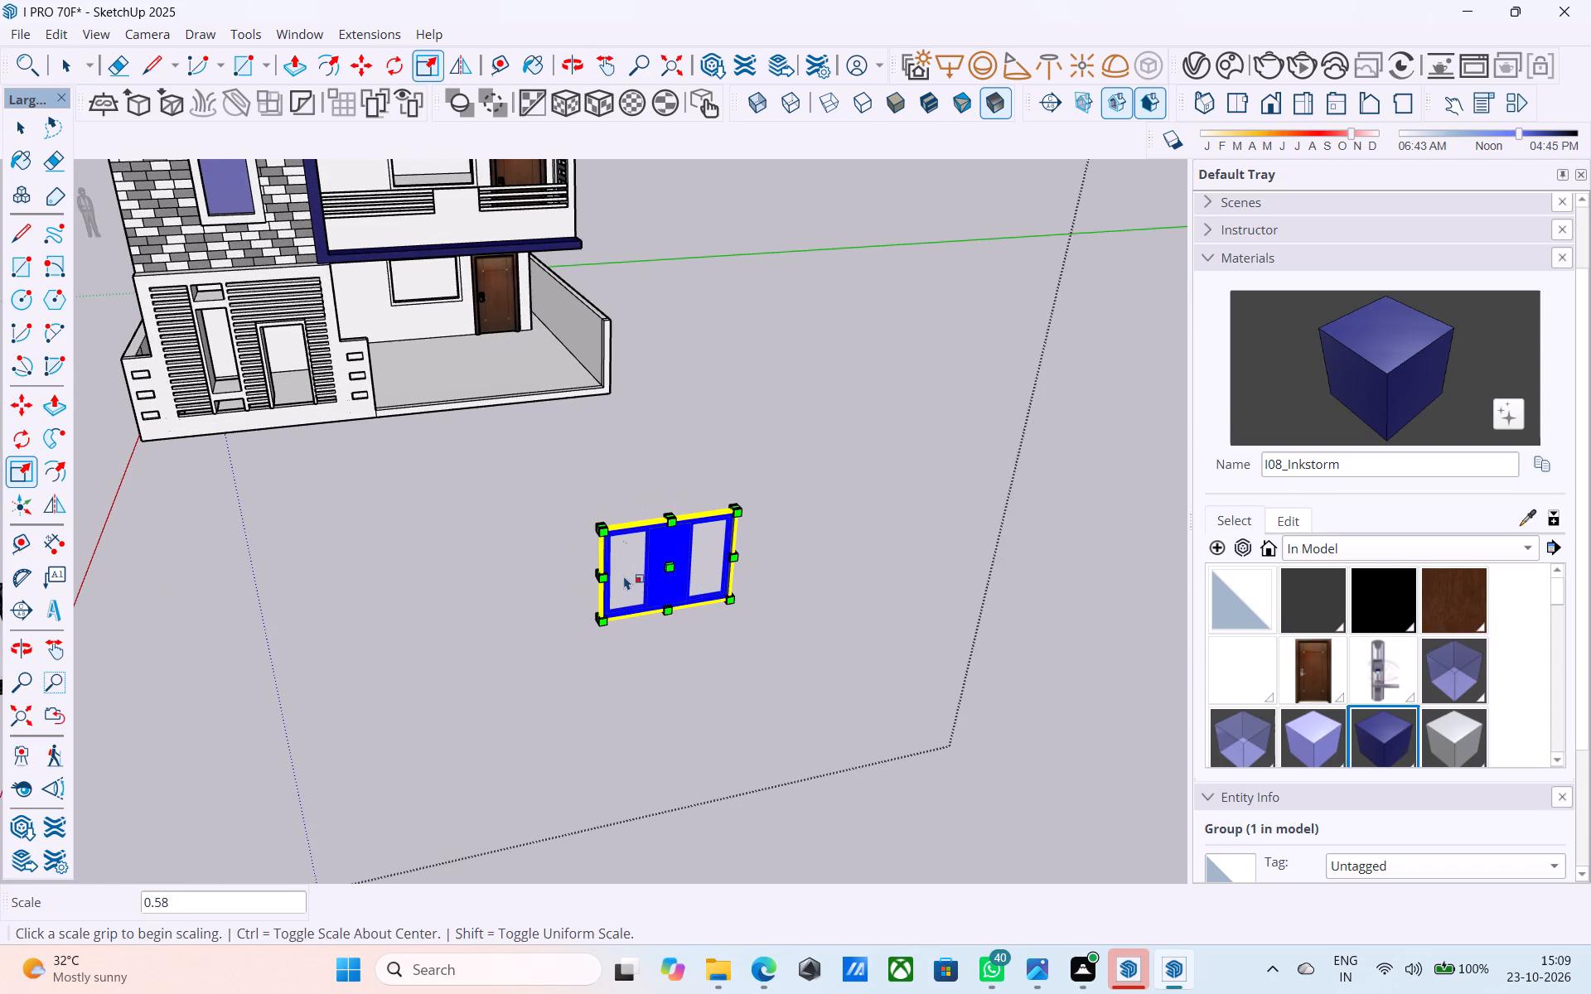
Copy the three-panel window by its lower corner onto the lower corner of the ground-floor window frame beside the entrance door.
{"action": "scroll", "coordinate": [621, 583], "scroll_direction": "up", "scroll_amount": 1}
{"action": "middle_click_drag", "start_coordinate": [614, 592], "coordinate": [590, 584]}
{"action": "key", "text": "m"}
{"action": "scroll", "coordinate": [579, 581], "scroll_direction": "up", "scroll_amount": 1}
{"action": "middle_click_drag", "start_coordinate": [579, 581], "coordinate": [700, 597]}
{"action": "scroll", "coordinate": [638, 628], "scroll_direction": "up", "scroll_amount": 3}
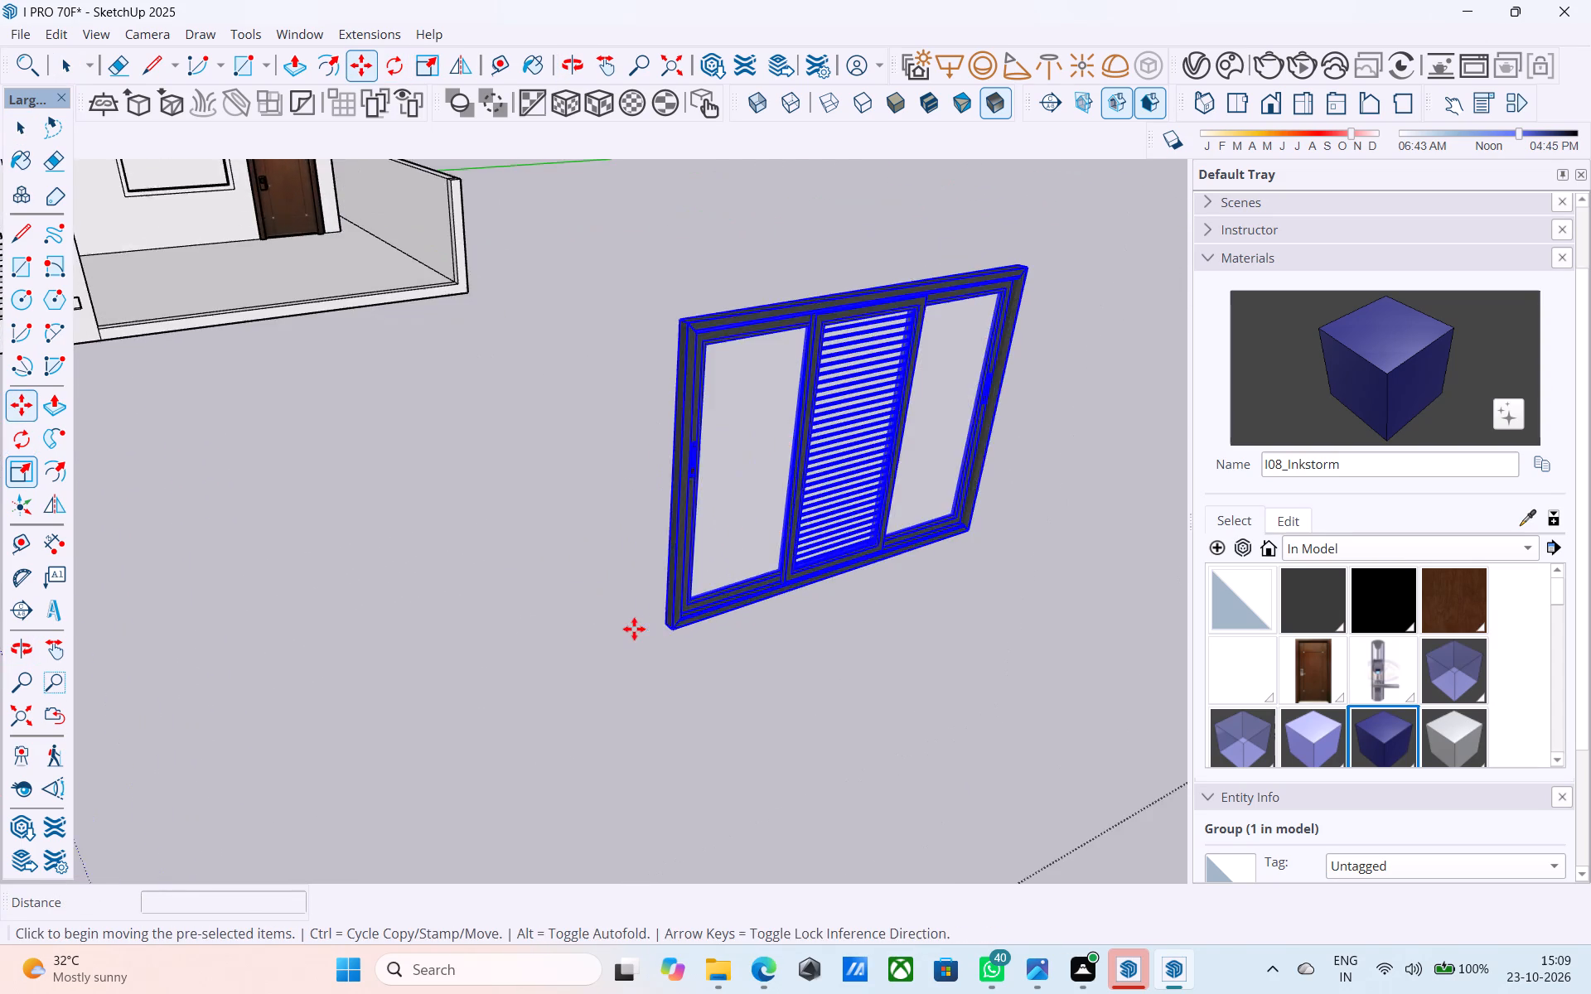
{"action": "scroll", "coordinate": [634, 629], "scroll_direction": "up", "scroll_amount": 7}
{"action": "left_click", "coordinate": [708, 618]}
{"action": "scroll", "coordinate": [597, 454], "scroll_direction": "down", "scroll_amount": 6}
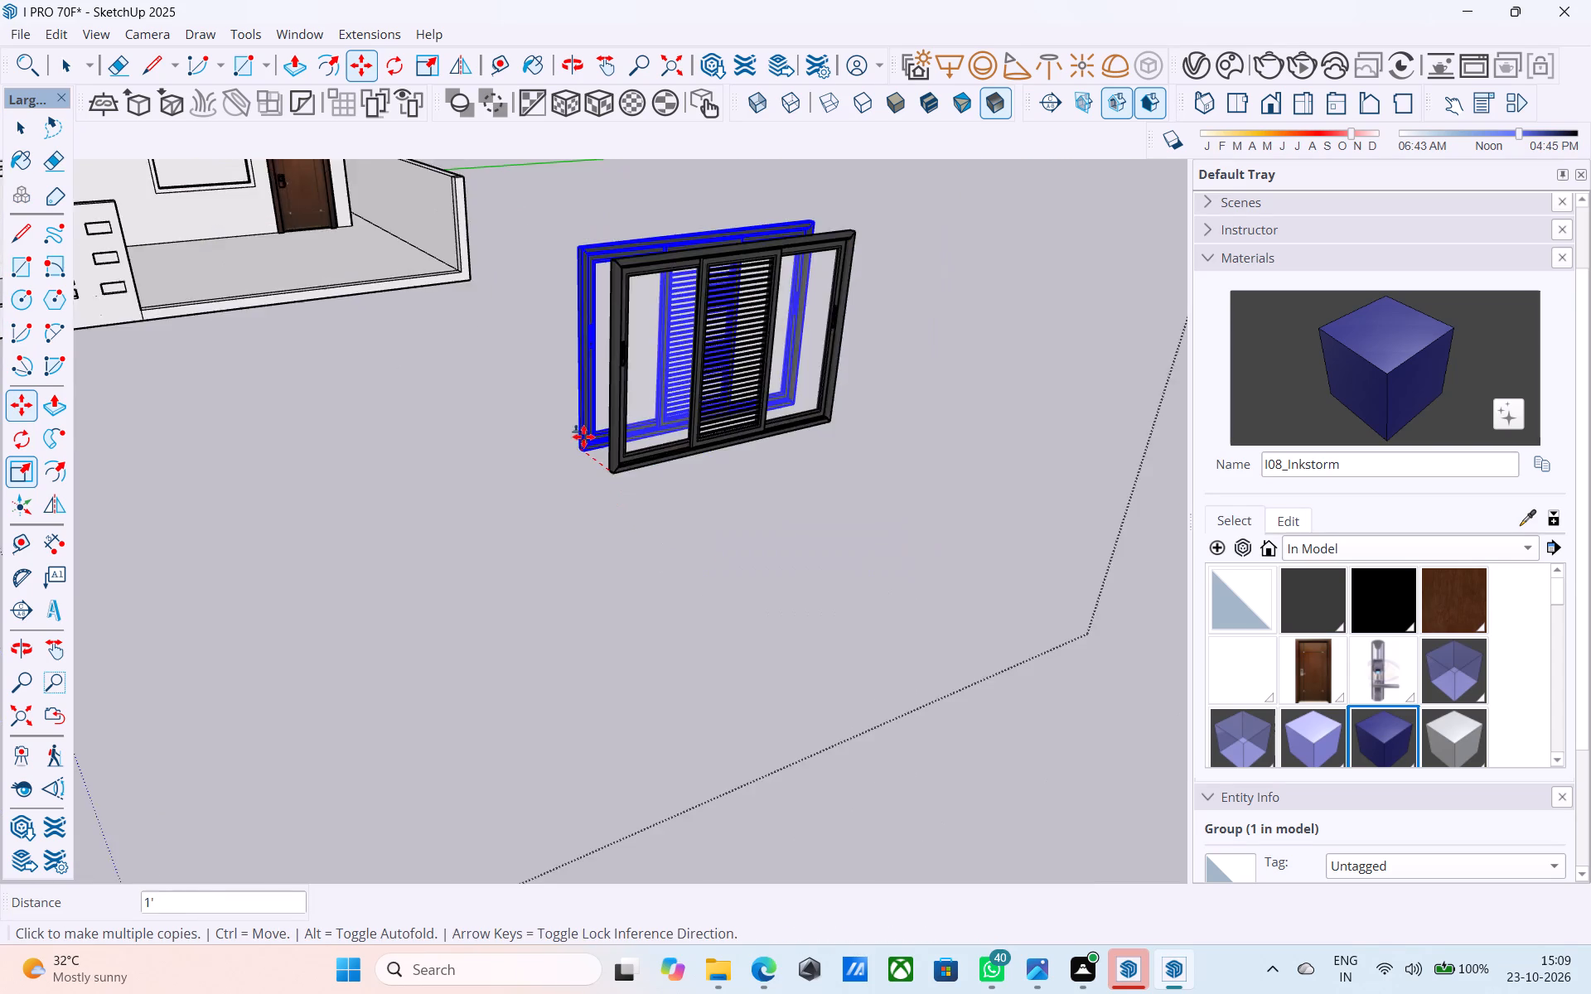
{"action": "scroll", "coordinate": [583, 437], "scroll_direction": "down", "scroll_amount": 6}
{"action": "middle_click_drag", "start_coordinate": [578, 437], "coordinate": [583, 607], "text": "shift"}
{"action": "scroll", "coordinate": [433, 438], "scroll_direction": "up", "scroll_amount": 13}
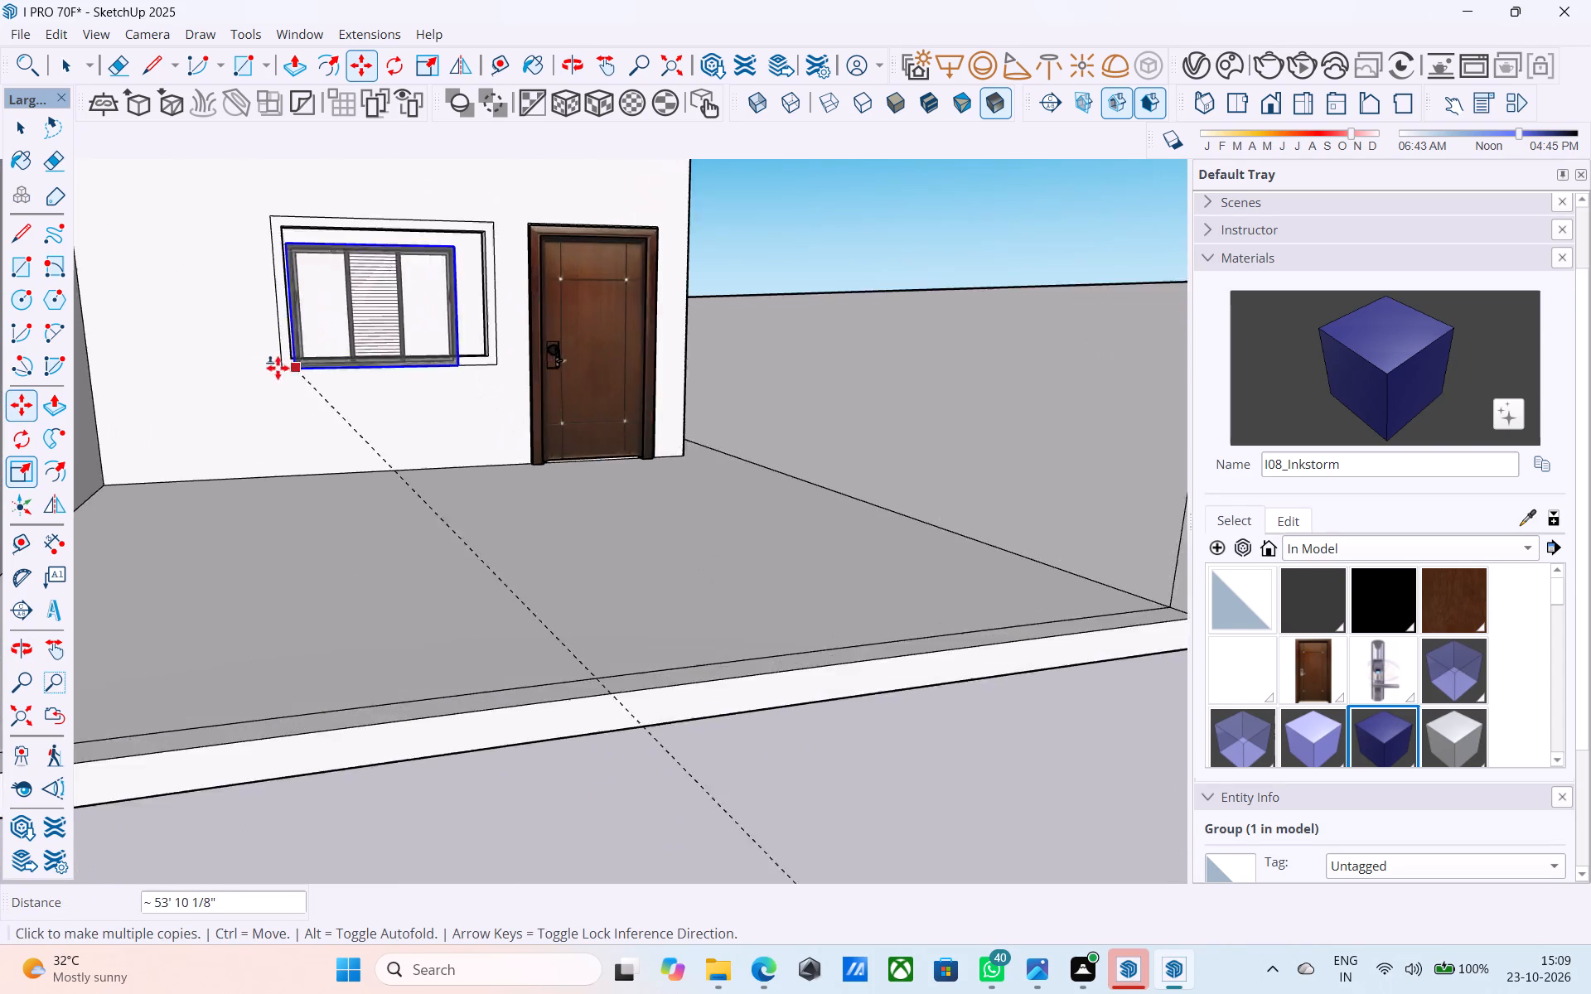
{"action": "scroll", "coordinate": [278, 368], "scroll_direction": "up", "scroll_amount": 2}
{"action": "middle_click_drag", "start_coordinate": [259, 373], "coordinate": [364, 451], "text": "shift"}
{"action": "scroll", "coordinate": [383, 450], "scroll_direction": "up", "scroll_amount": 8}
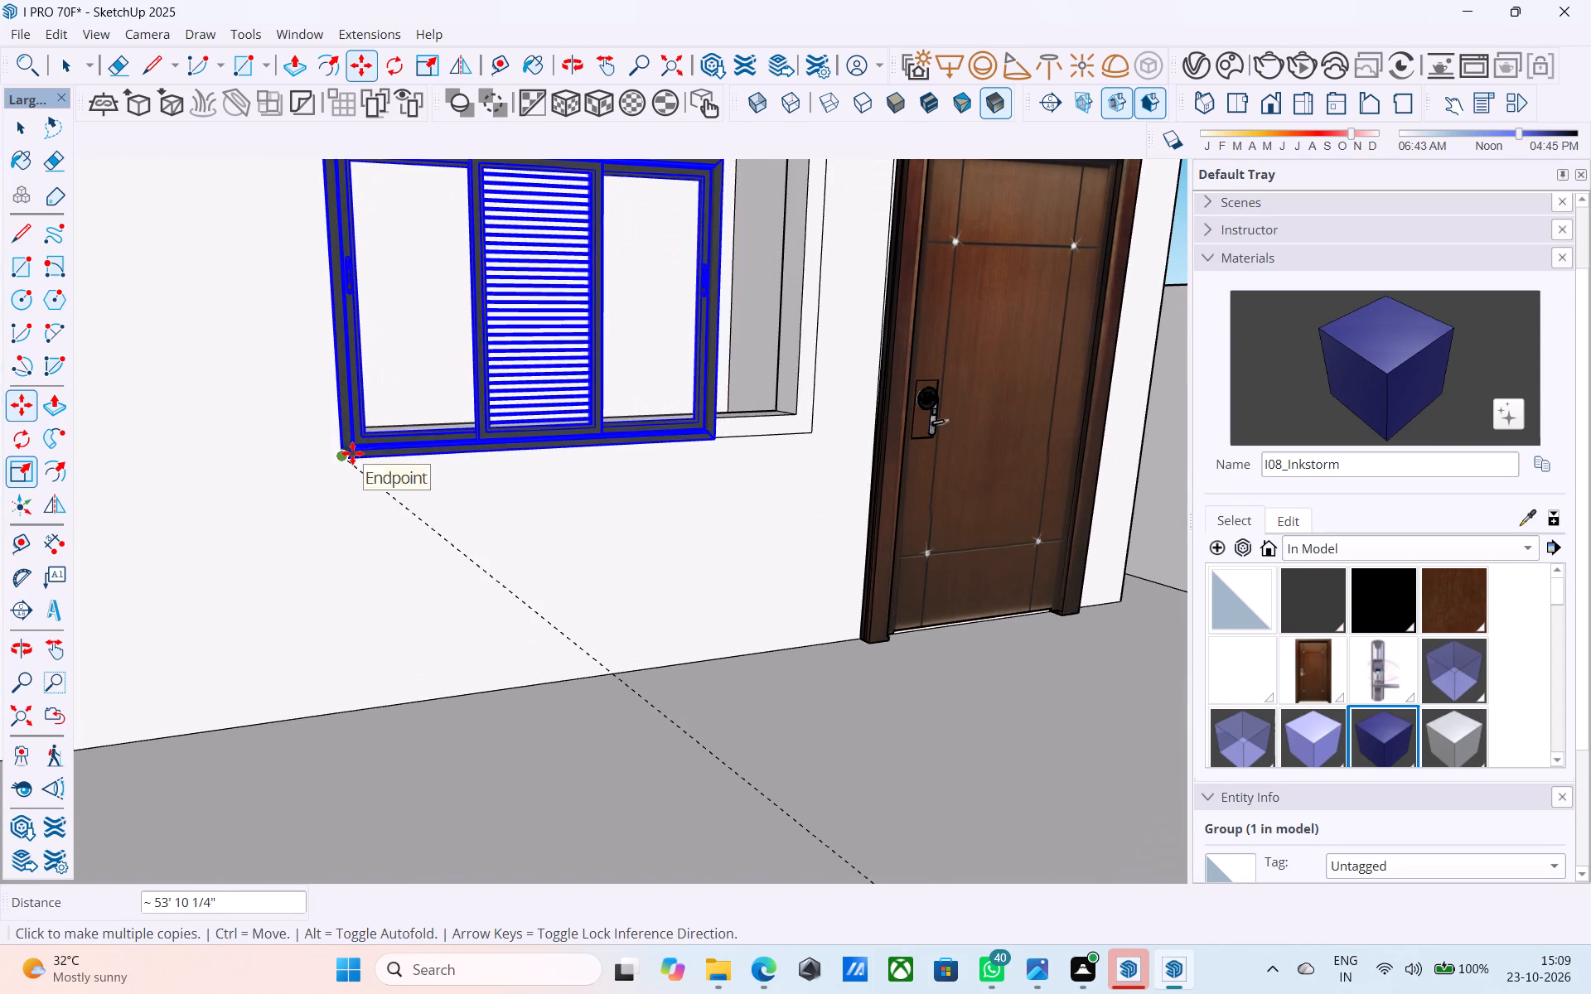
{"action": "left_click", "coordinate": [354, 451]}
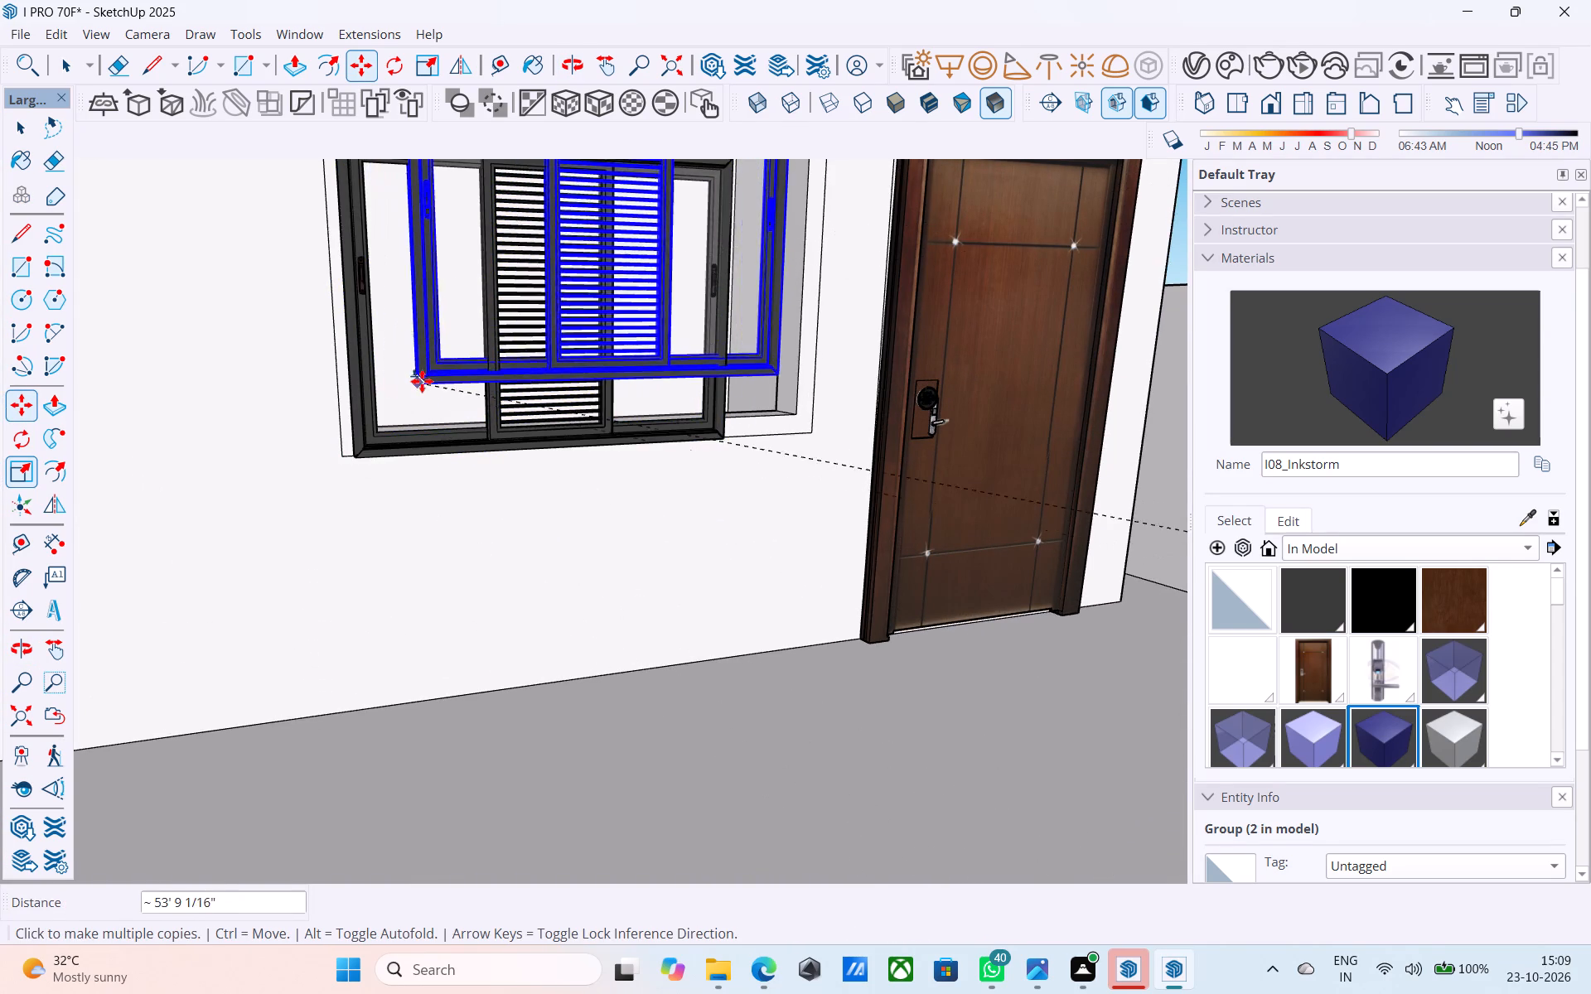
Place another copy of the three-panel window at the lower corner of the window frame on the lower front balcony.
{"action": "scroll", "coordinate": [421, 374], "scroll_direction": "down", "scroll_amount": 16}
{"action": "middle_click_drag", "start_coordinate": [481, 317], "coordinate": [490, 742], "text": "shift"}
{"action": "scroll", "coordinate": [515, 514], "scroll_direction": "up", "scroll_amount": 1}
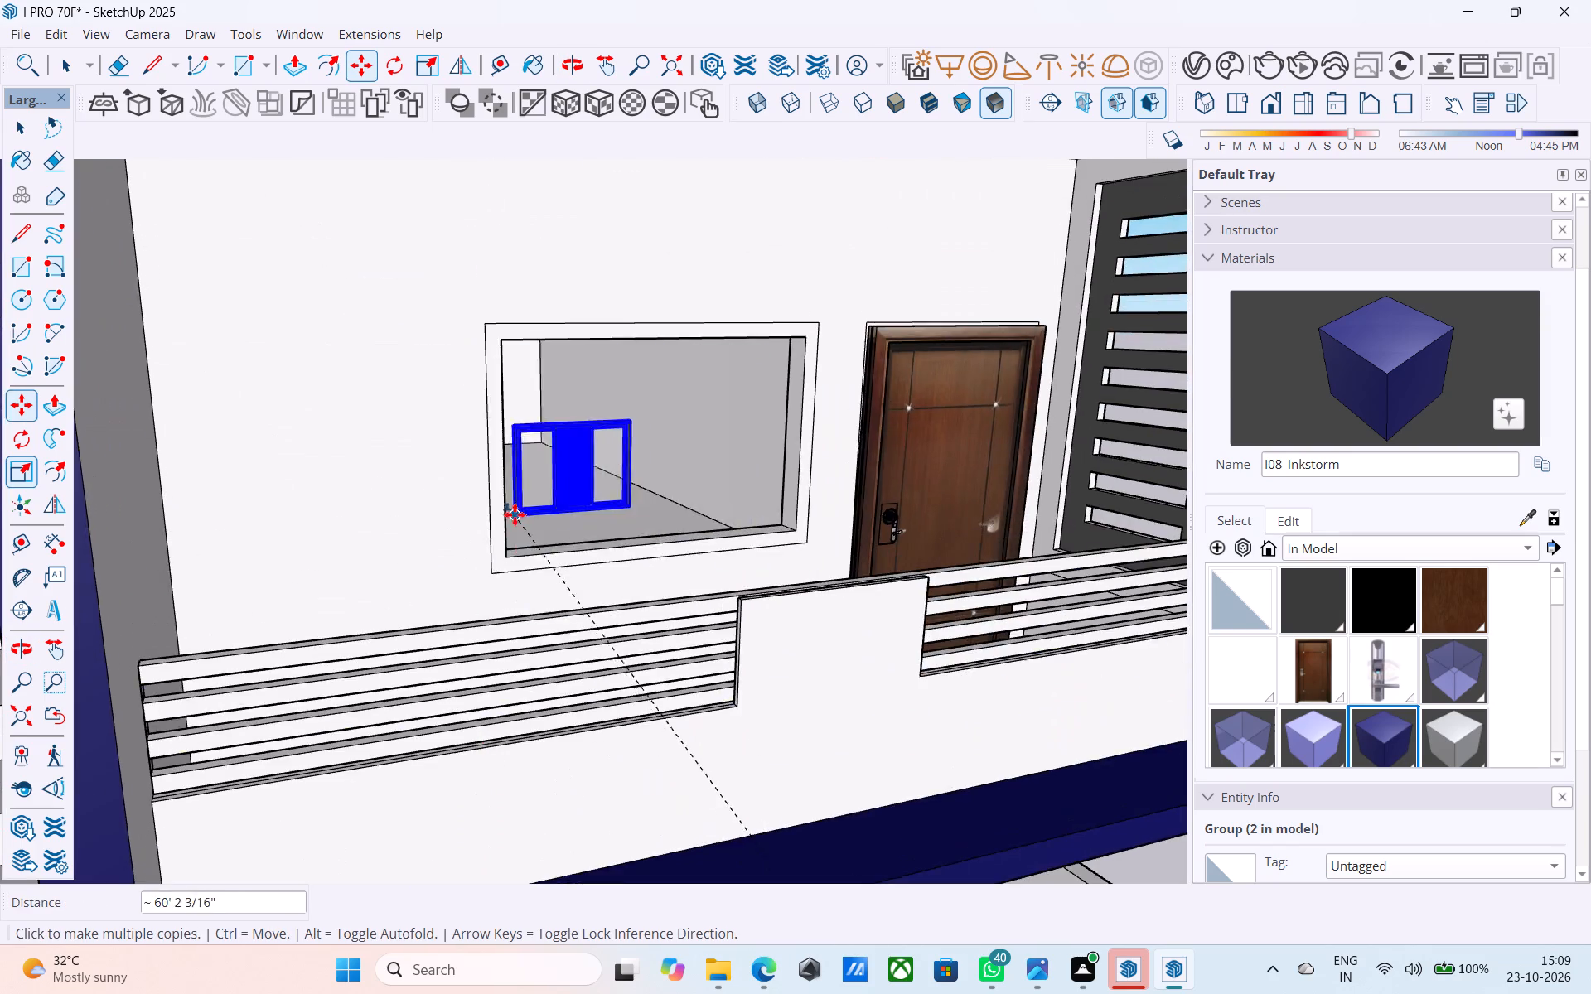
{"action": "scroll", "coordinate": [515, 514], "scroll_direction": "up", "scroll_amount": 3}
{"action": "left_click", "coordinate": [424, 765]}
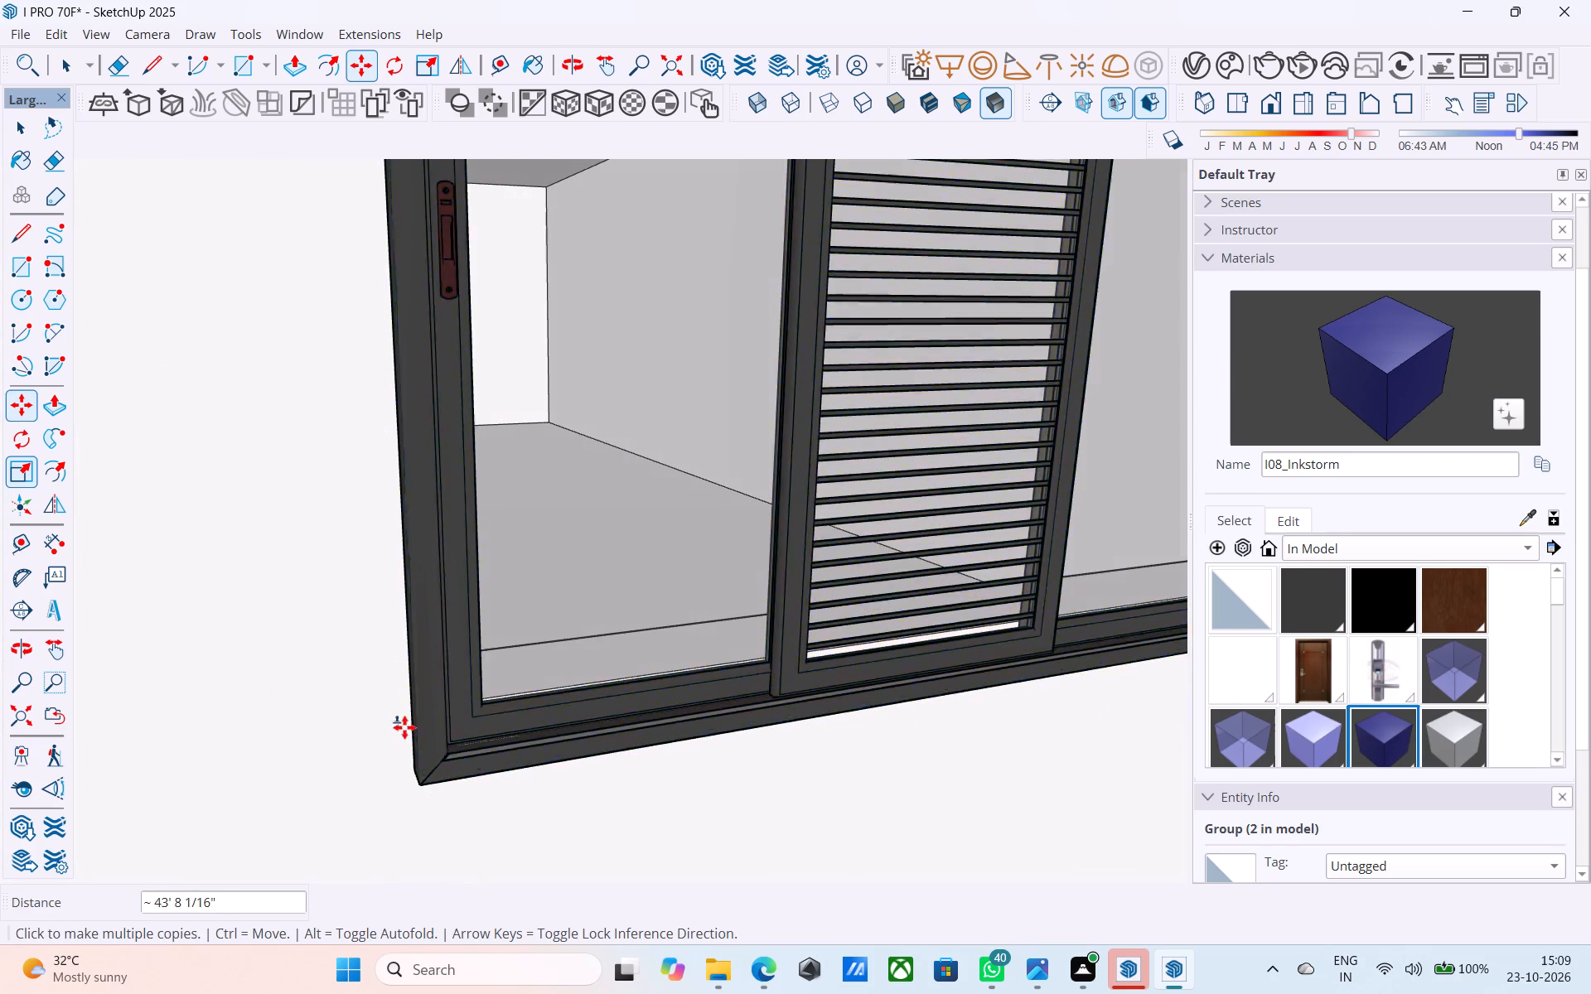
Place another copy of the three-panel window at the lower corner of the window frame on the upper front balcony.
{"action": "scroll", "coordinate": [423, 575], "scroll_direction": "down", "scroll_amount": 20}
{"action": "scroll", "coordinate": [423, 575], "scroll_direction": "down", "scroll_amount": 19}
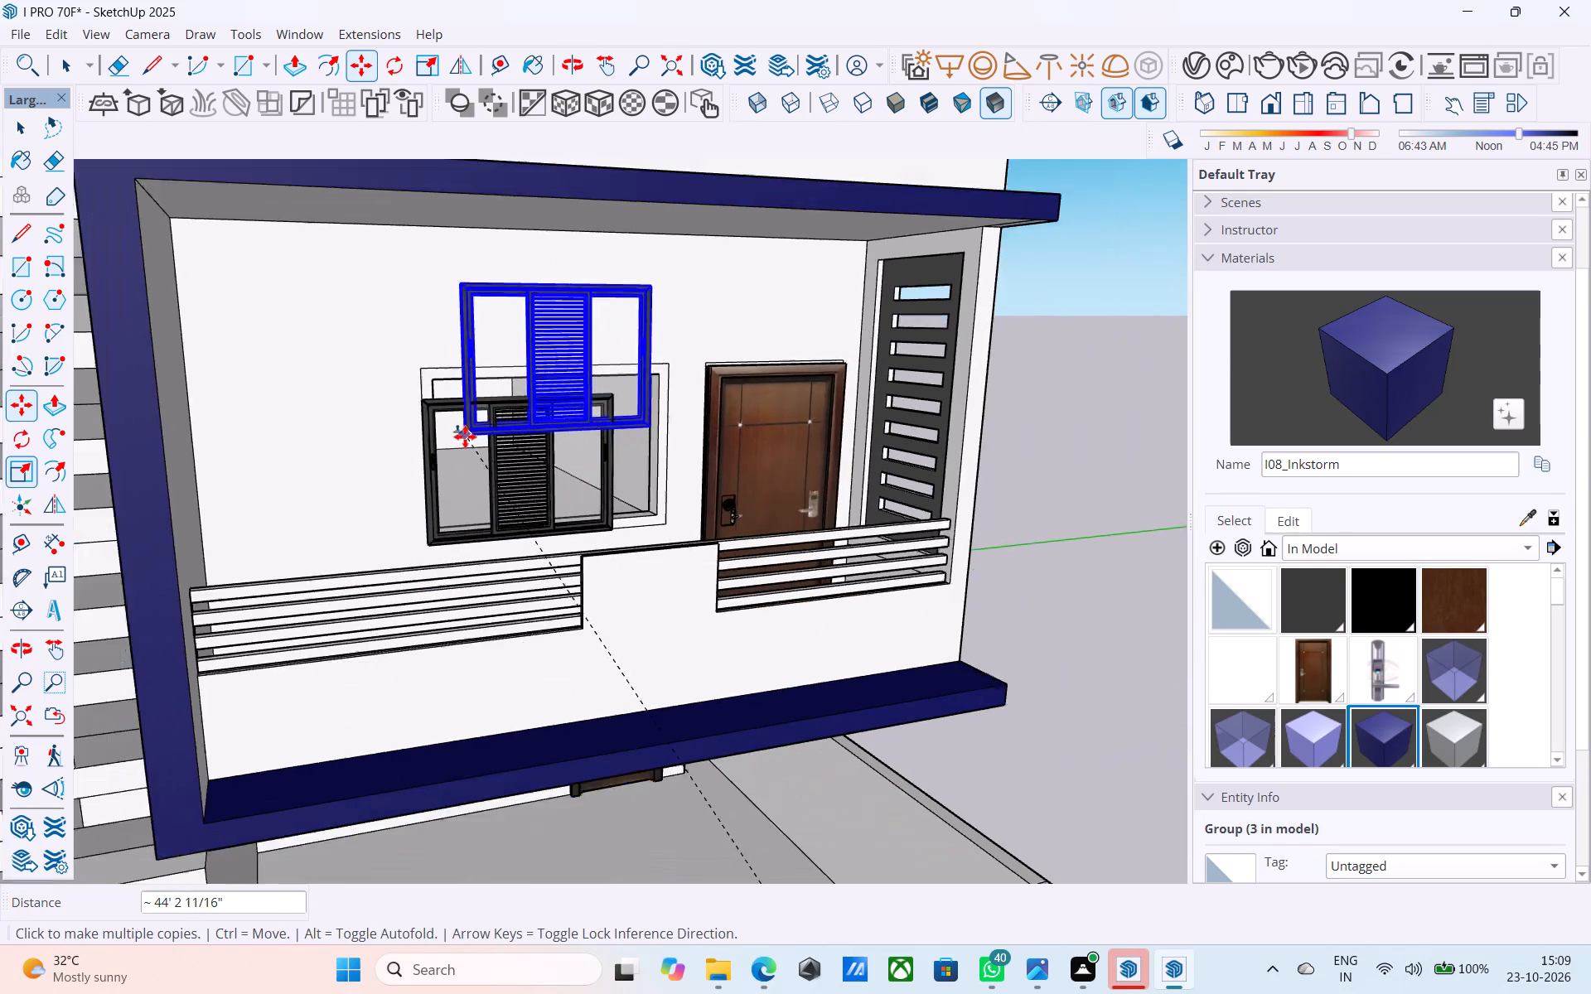
{"action": "scroll", "coordinate": [465, 437], "scroll_direction": "down", "scroll_amount": 8}
{"action": "middle_click_drag", "start_coordinate": [458, 421], "coordinate": [490, 768], "text": "shift"}
{"action": "scroll", "coordinate": [486, 578], "scroll_direction": "up", "scroll_amount": 5}
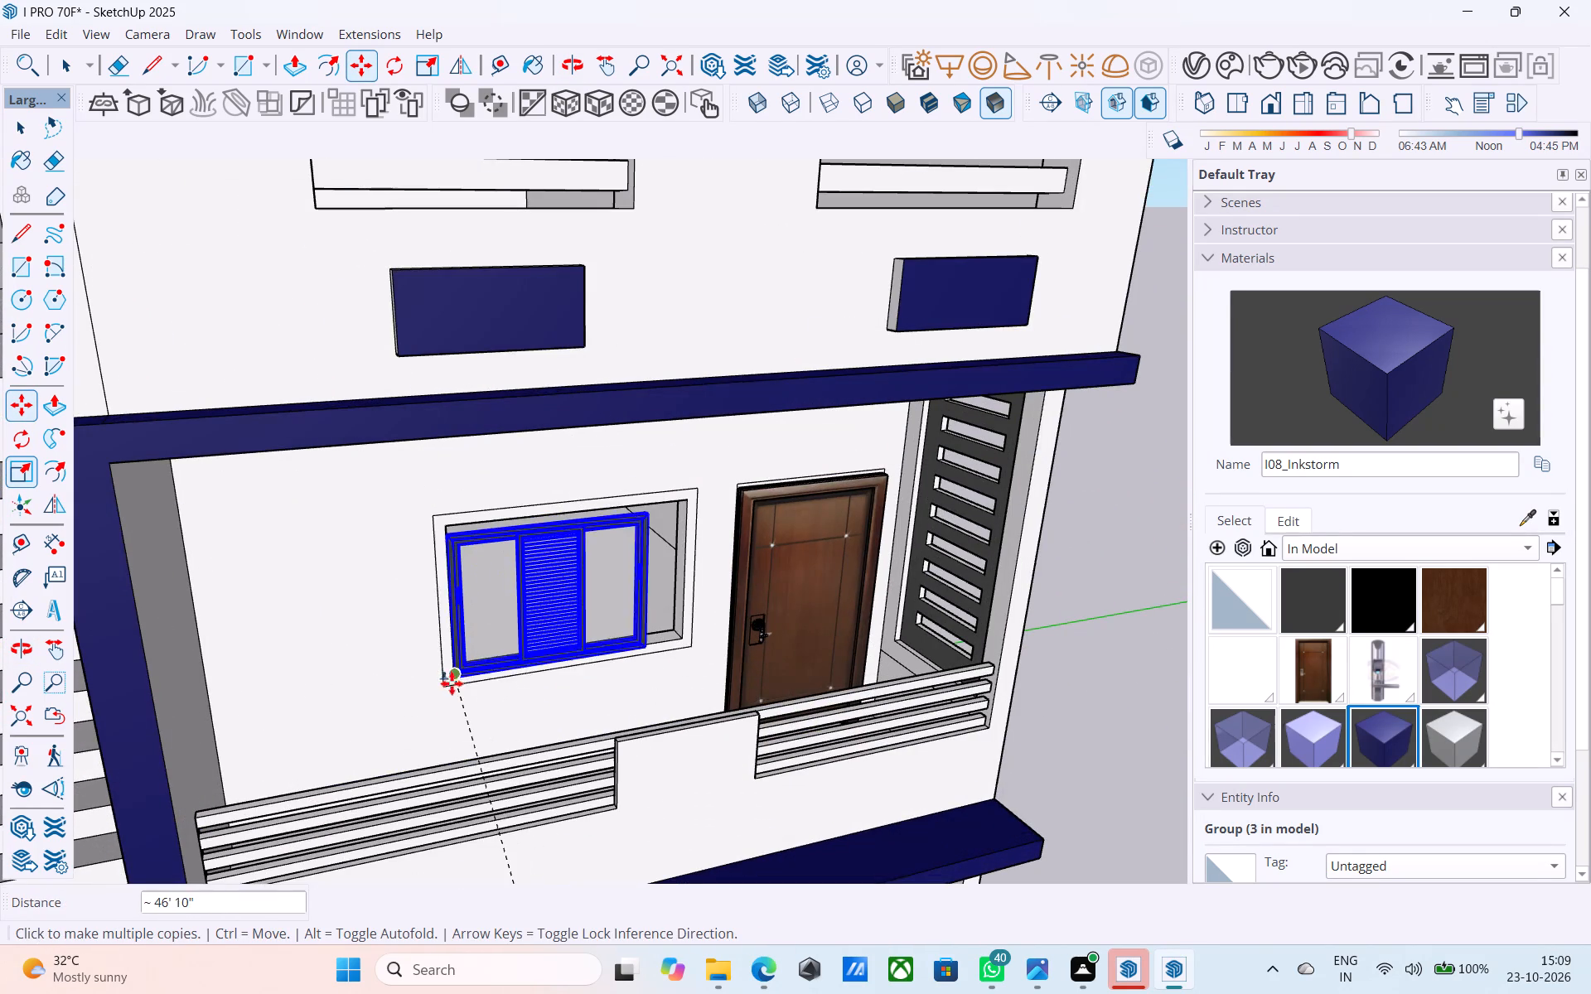
{"action": "left_click", "coordinate": [452, 683]}
Examine the house's front and side walls for further openings that suit the window, then end the copying.
{"action": "scroll", "coordinate": [457, 565], "scroll_direction": "down", "scroll_amount": 14}
{"action": "middle_click_drag", "start_coordinate": [426, 472], "coordinate": [696, 424]}
{"action": "scroll", "coordinate": [680, 395], "scroll_direction": "down", "scroll_amount": 2}
{"action": "scroll", "coordinate": [680, 395], "scroll_direction": "up", "scroll_amount": 1}
{"action": "scroll", "coordinate": [680, 395], "scroll_direction": "down", "scroll_amount": 5}
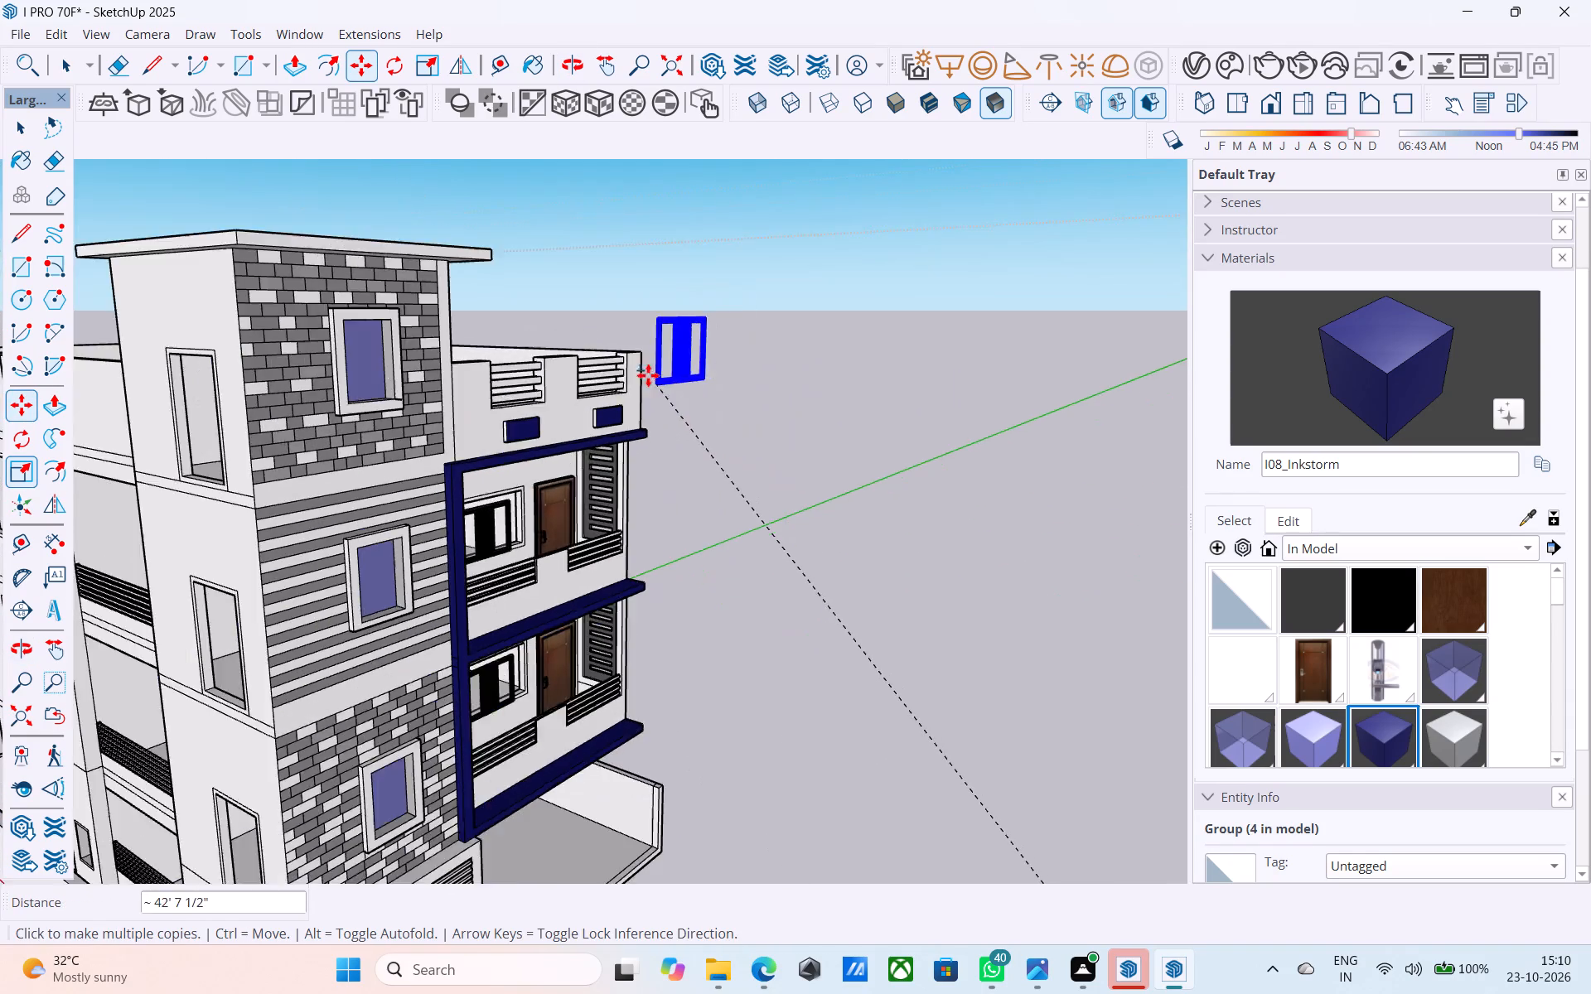
{"action": "scroll", "coordinate": [648, 375], "scroll_direction": "down", "scroll_amount": 18}
{"action": "middle_click_drag", "start_coordinate": [535, 571], "coordinate": [437, 593]}
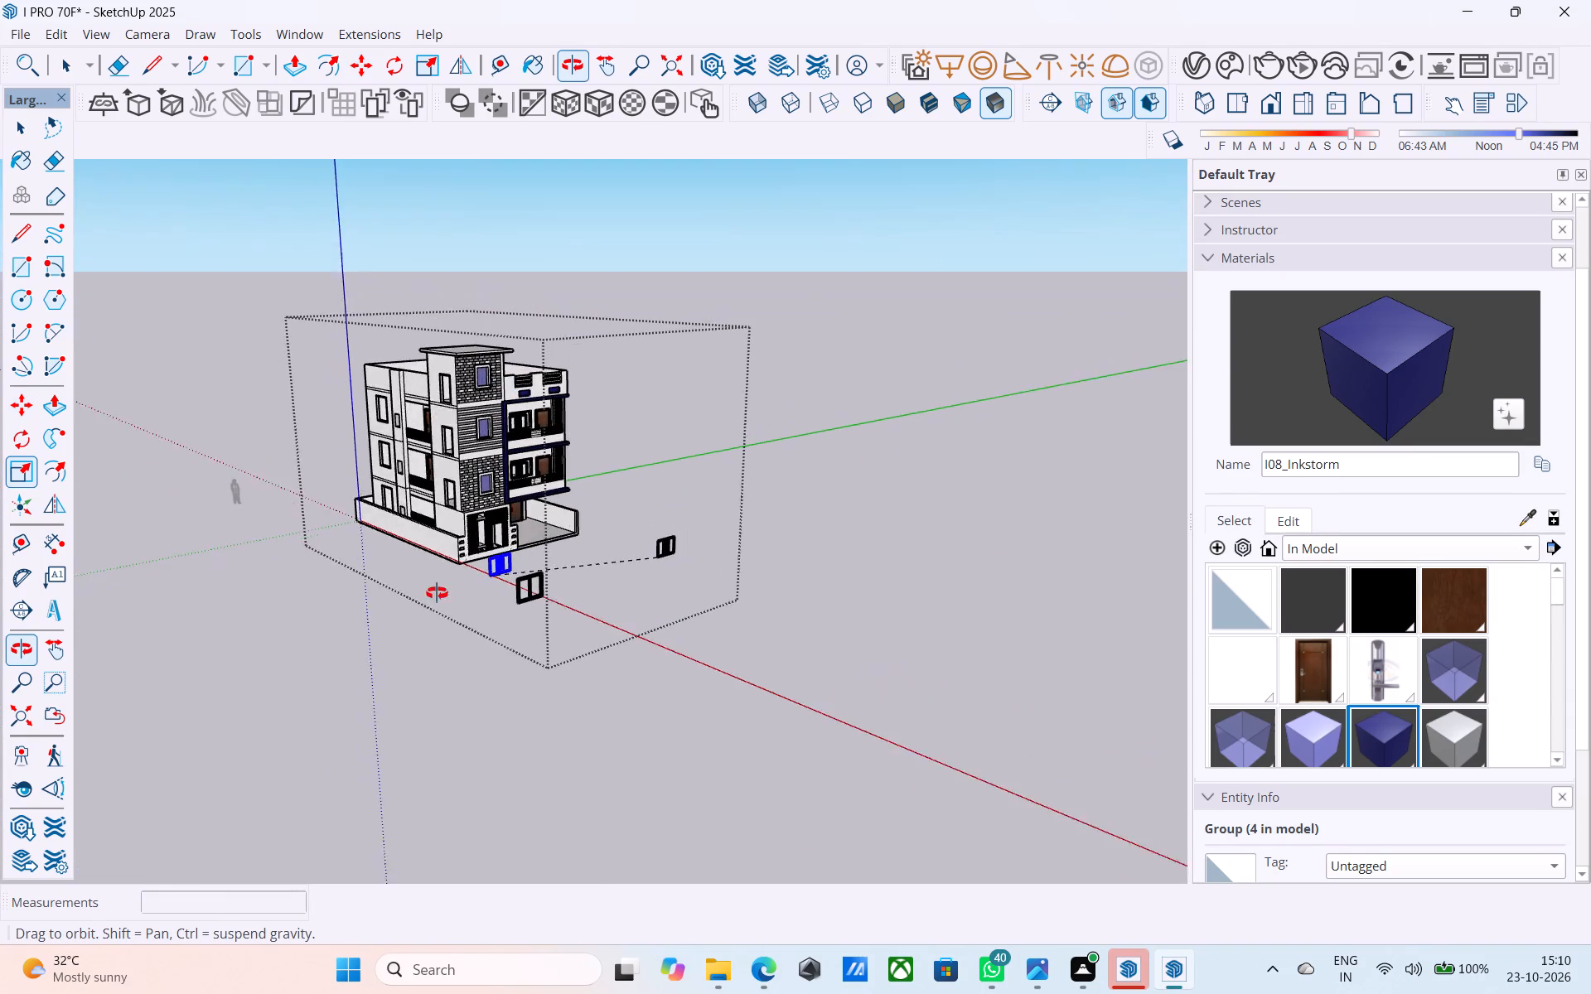
{"action": "middle_click_drag", "start_coordinate": [437, 593], "coordinate": [350, 530]}
{"action": "scroll", "coordinate": [461, 490], "scroll_direction": "up", "scroll_amount": 7}
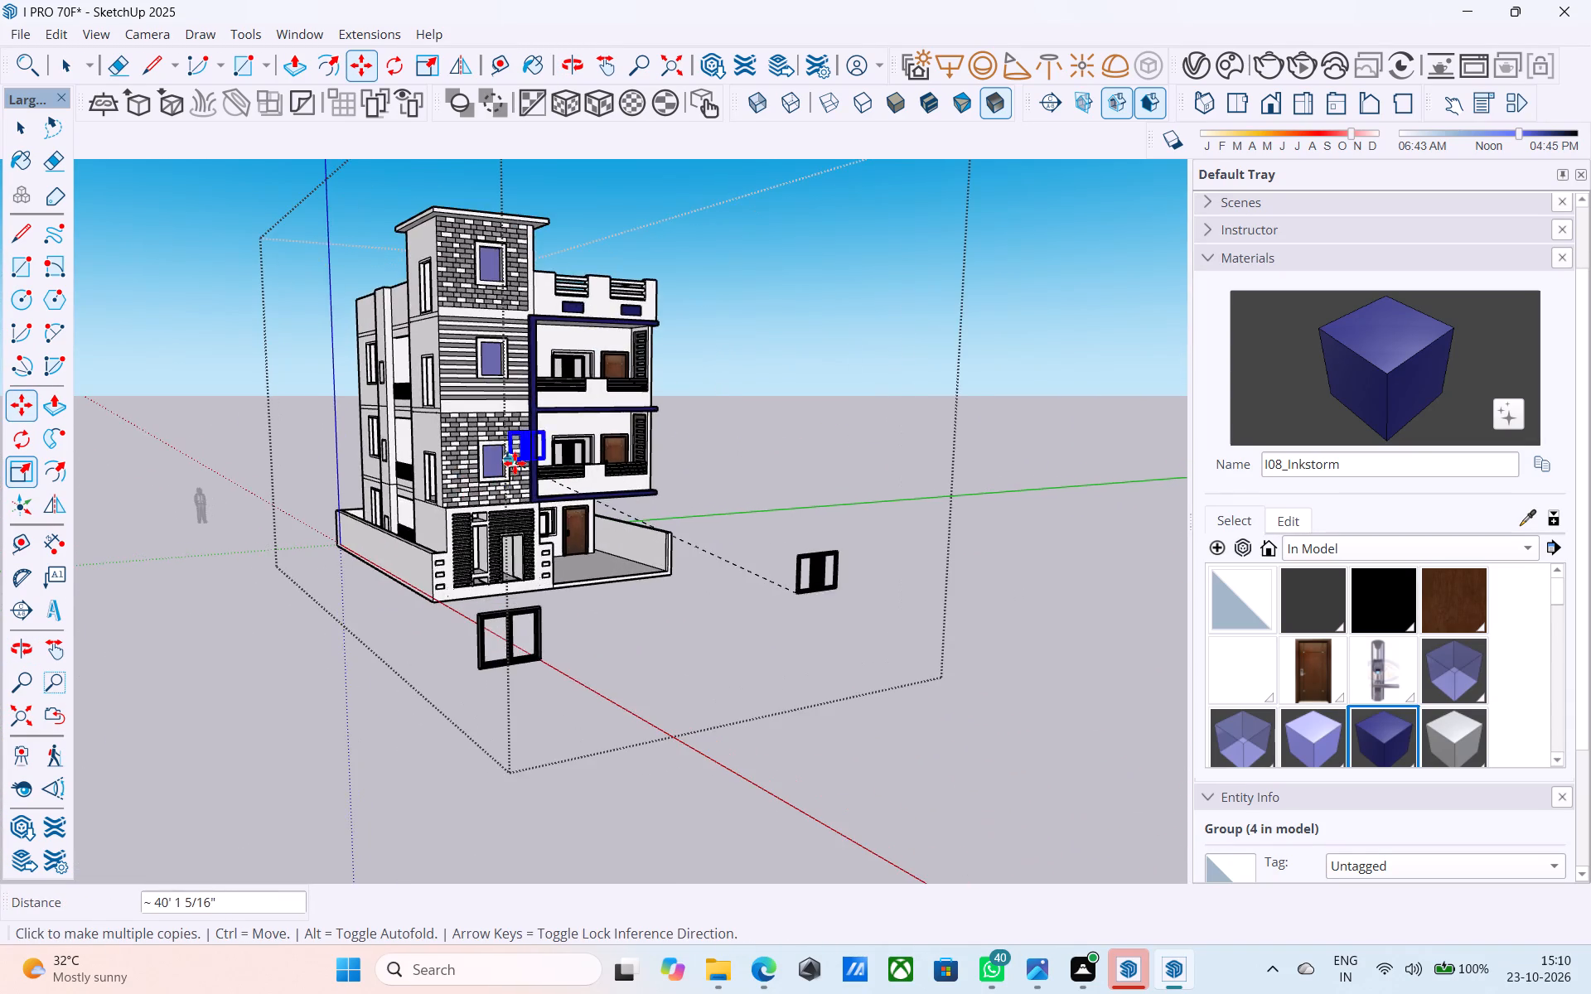
{"action": "scroll", "coordinate": [505, 455], "scroll_direction": "up", "scroll_amount": 4}
{"action": "middle_click_drag", "start_coordinate": [503, 454], "coordinate": [854, 456]}
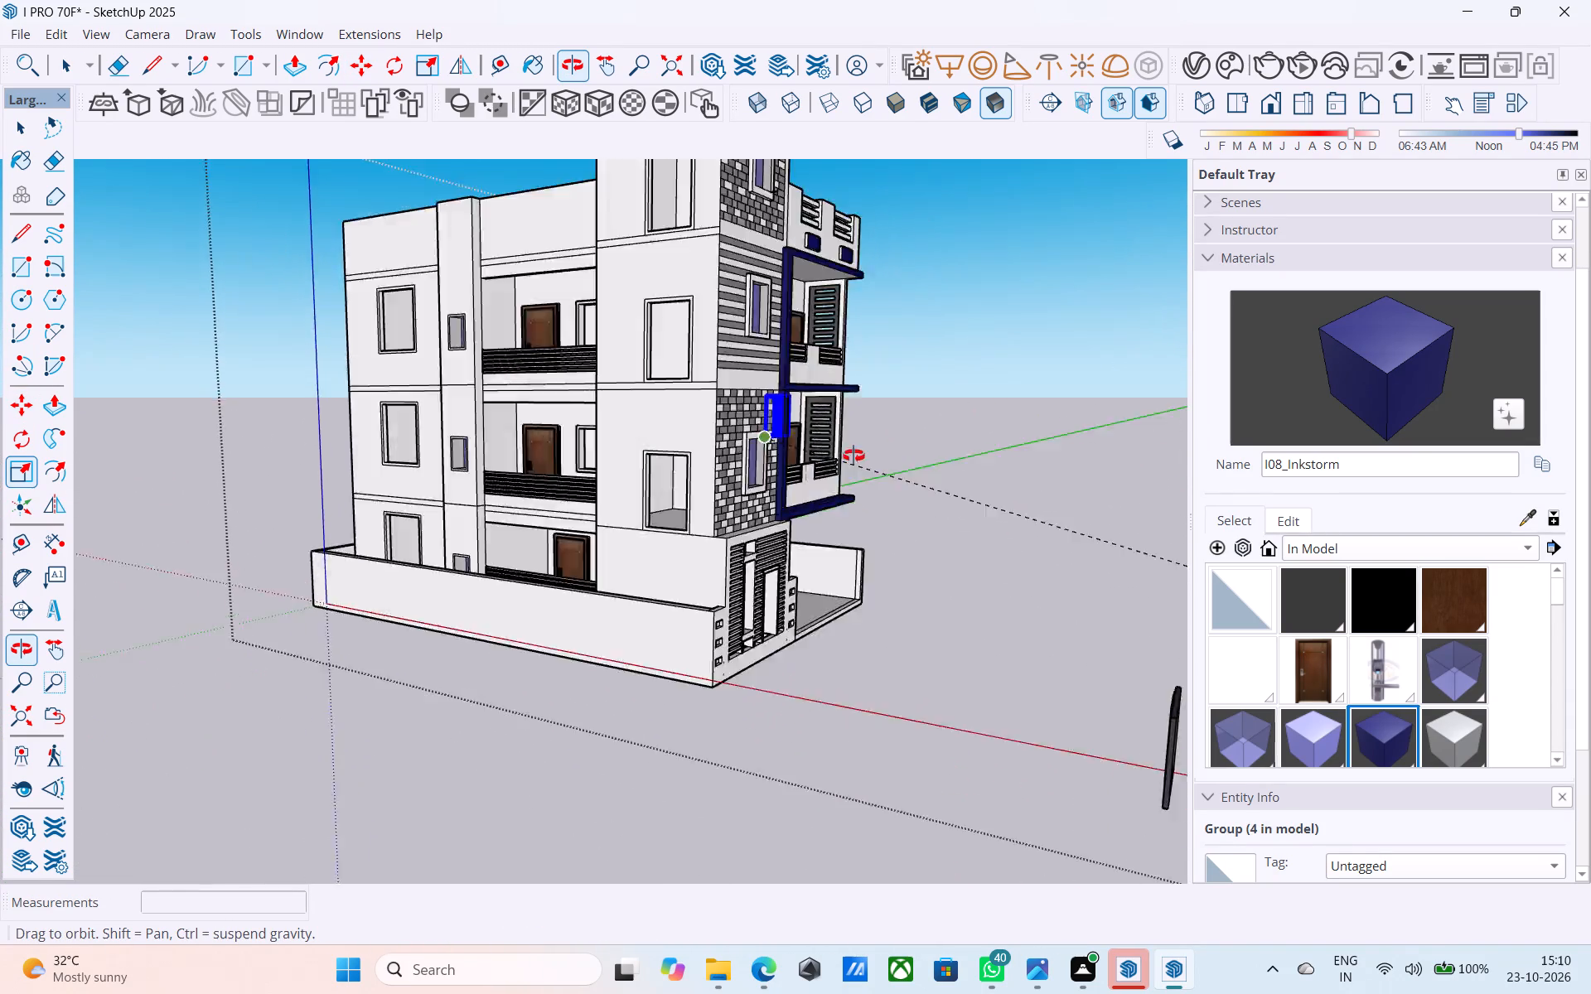
{"action": "middle_click_drag", "start_coordinate": [854, 456], "coordinate": [512, 445]}
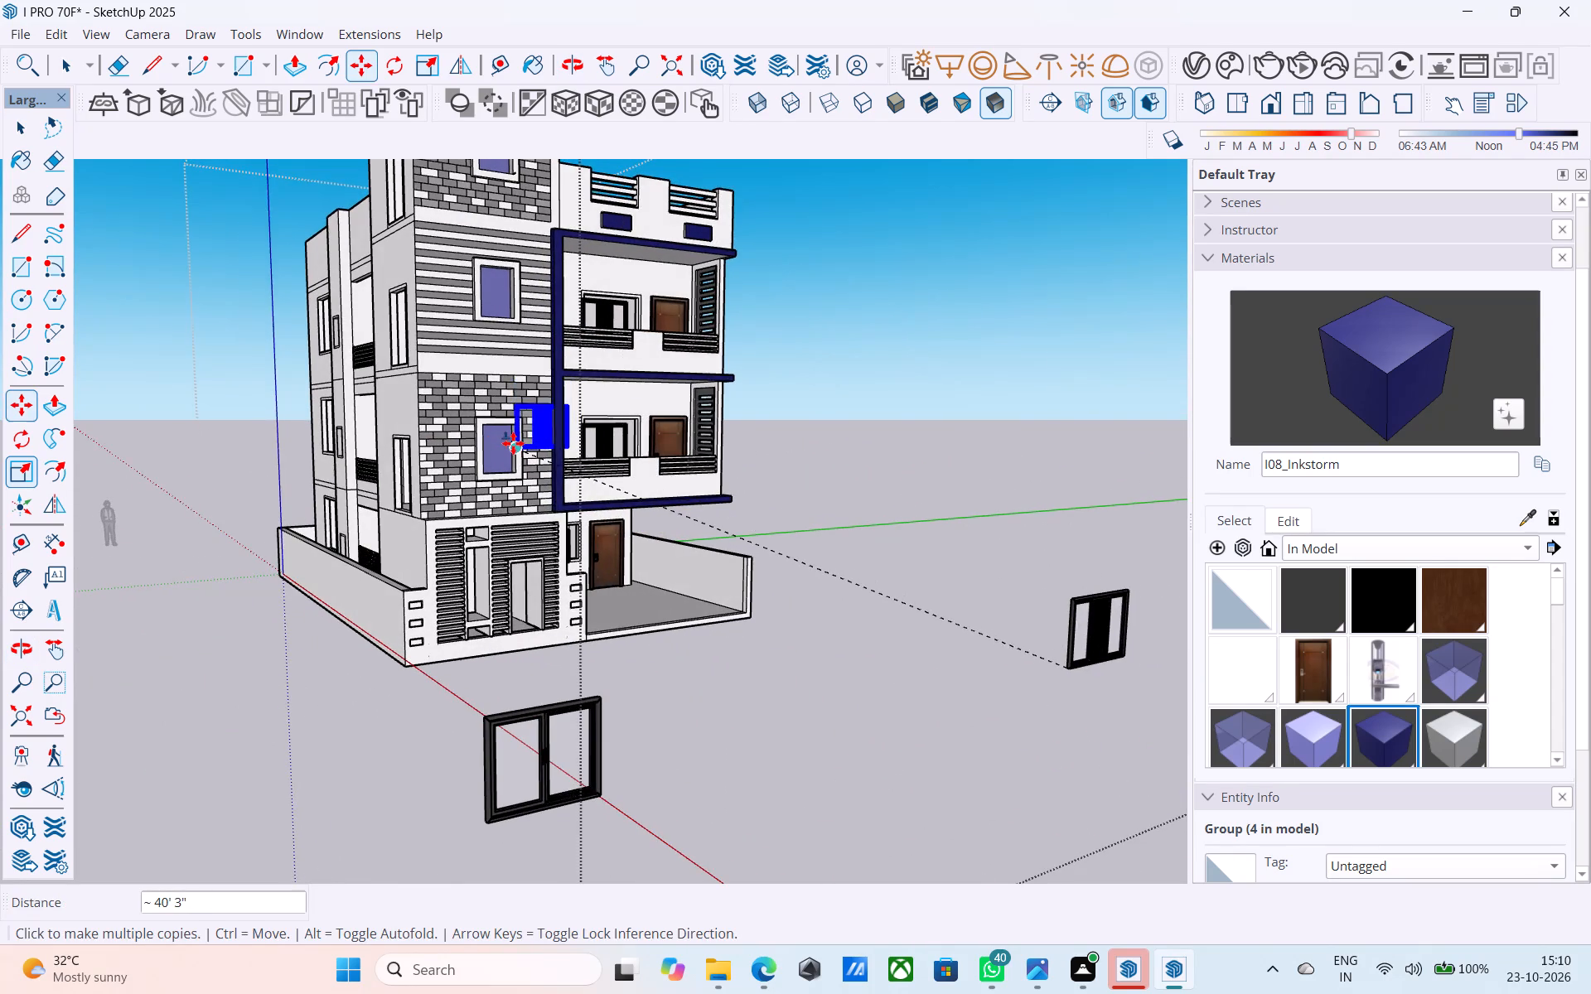
{"action": "scroll", "coordinate": [513, 443], "scroll_direction": "down", "scroll_amount": 3}
{"action": "middle_click_drag", "start_coordinate": [501, 435], "coordinate": [926, 528]}
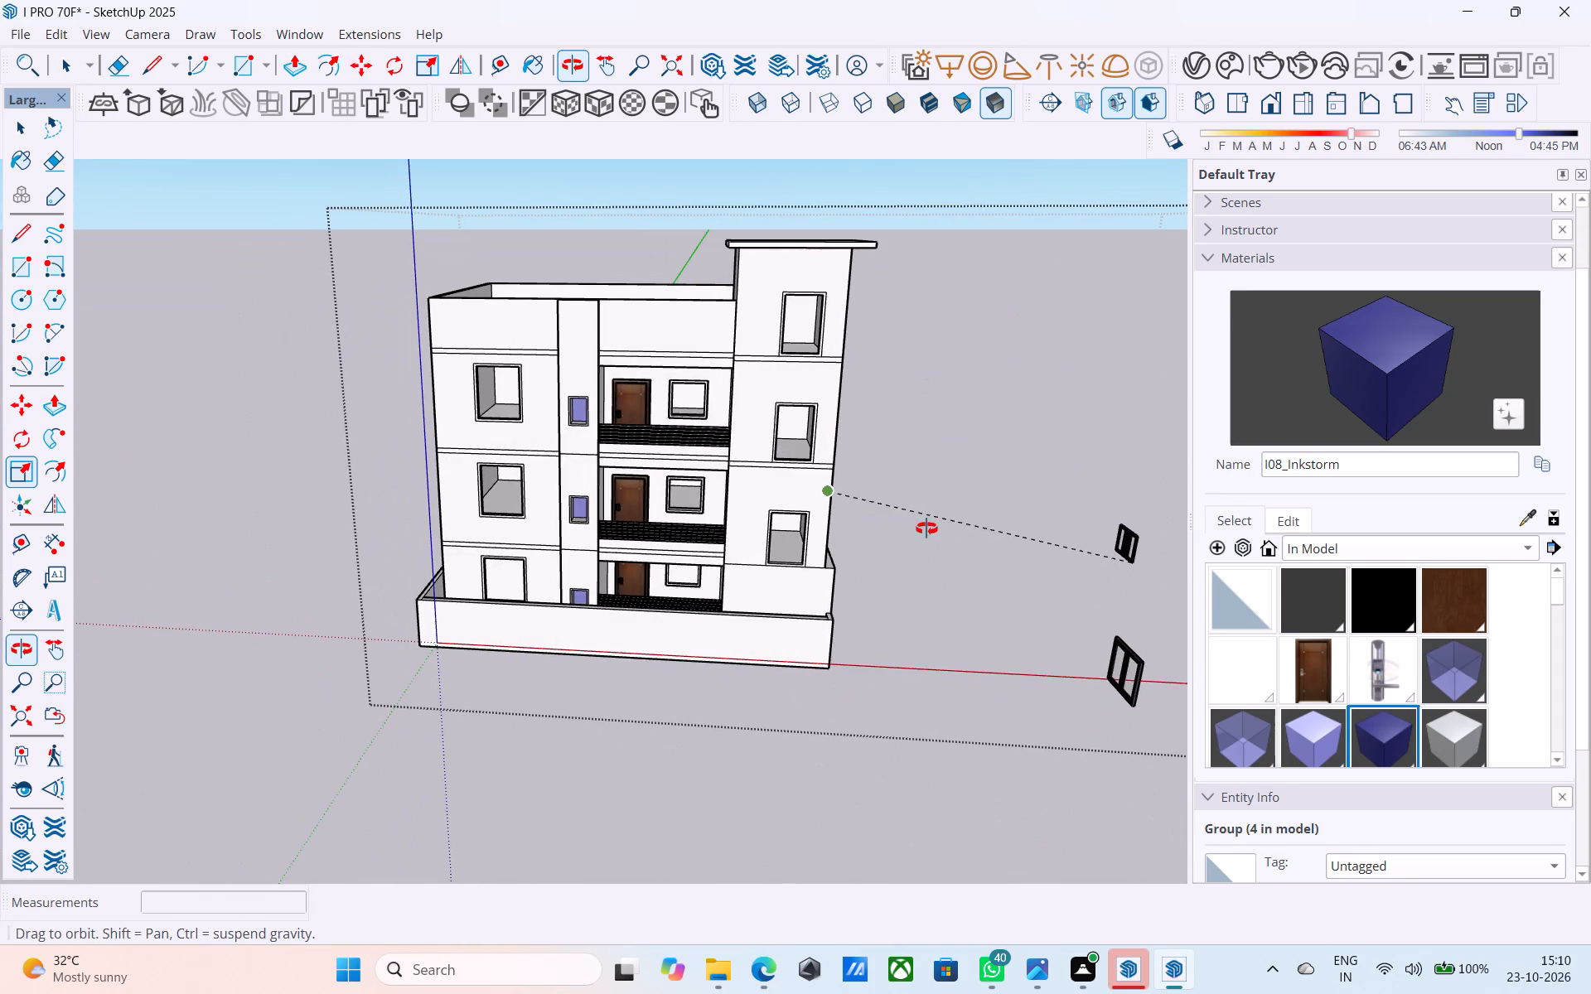
{"action": "middle_click_drag", "start_coordinate": [926, 528], "coordinate": [489, 469]}
{"action": "scroll", "coordinate": [489, 466], "scroll_direction": "down", "scroll_amount": 8}
{"action": "middle_click_drag", "start_coordinate": [489, 476], "coordinate": [473, 475]}
{"action": "scroll", "coordinate": [506, 515], "scroll_direction": "up", "scroll_amount": 7}
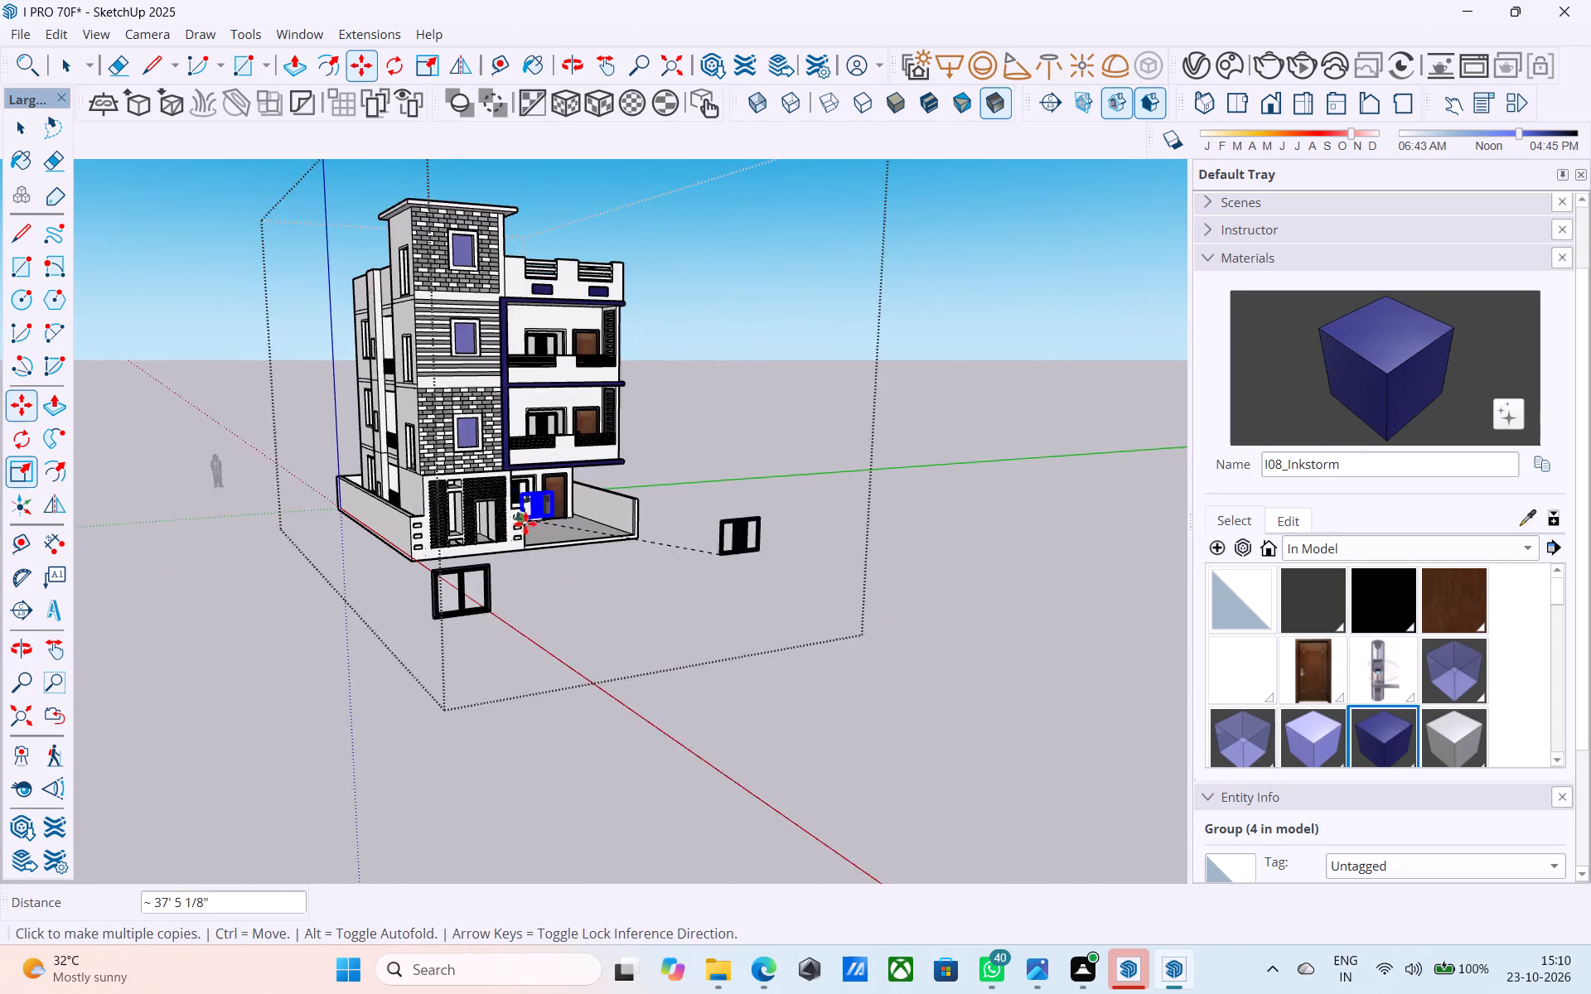
{"action": "key", "text": "space"}
{"action": "left_click", "coordinate": [779, 551]}
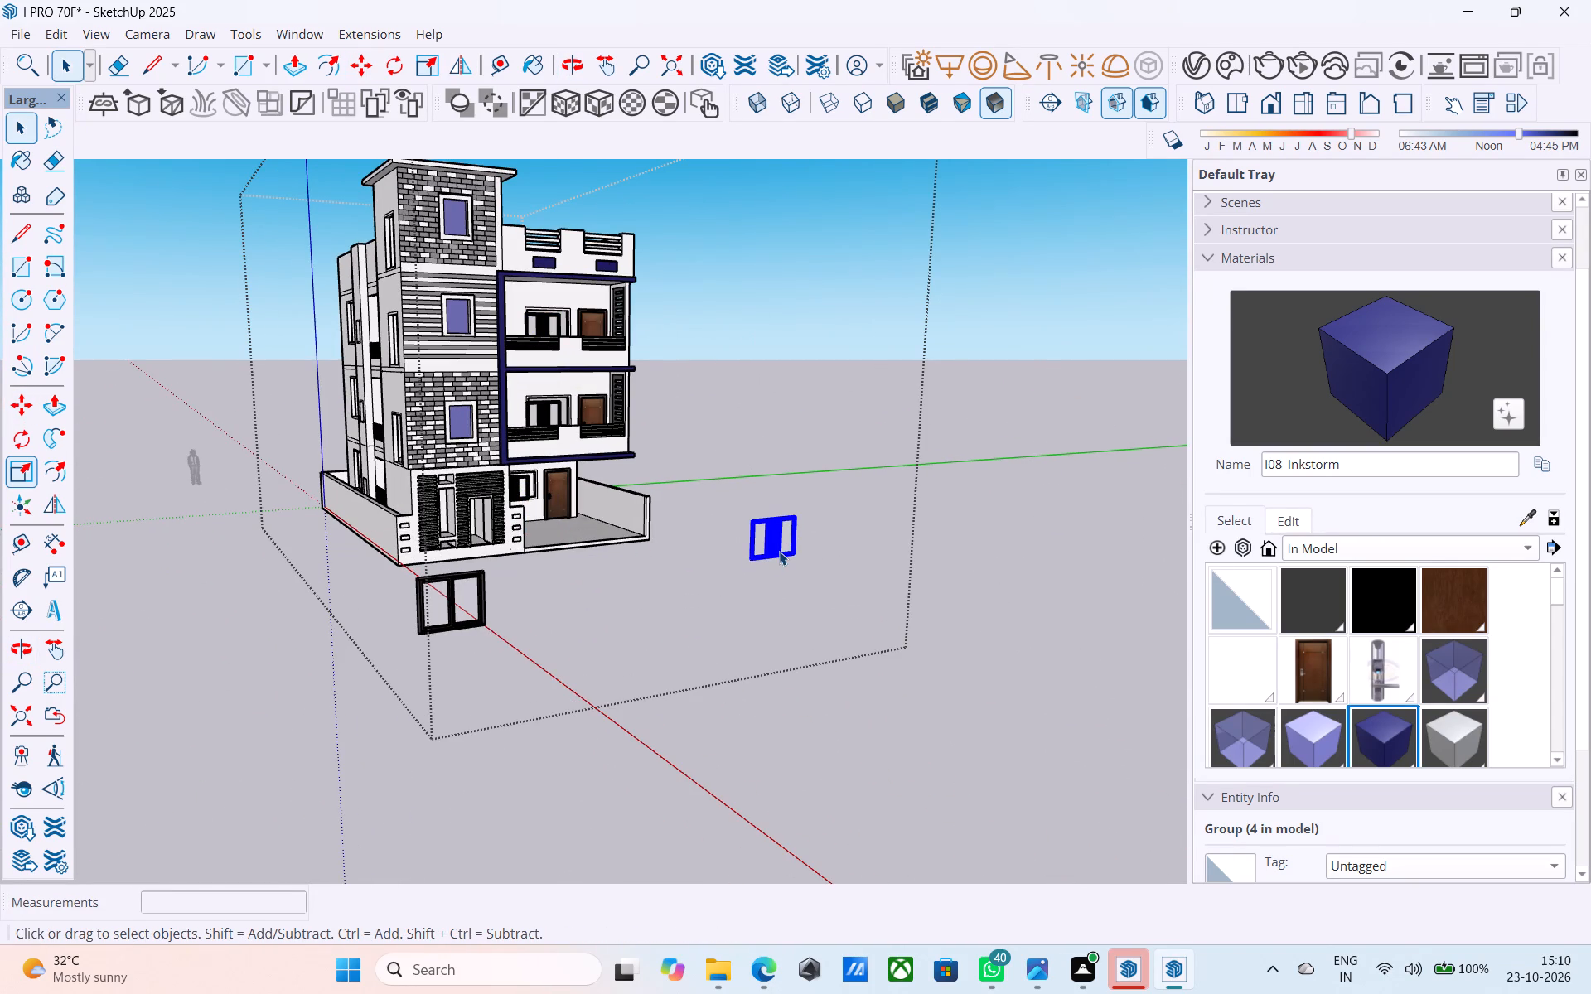
Scale the ground-floor three-panel window's height up to the top edge of its surrounding frame.
{"action": "middle_click_drag", "start_coordinate": [757, 547], "coordinate": [731, 544]}
{"action": "scroll", "coordinate": [569, 507], "scroll_direction": "up", "scroll_amount": 14}
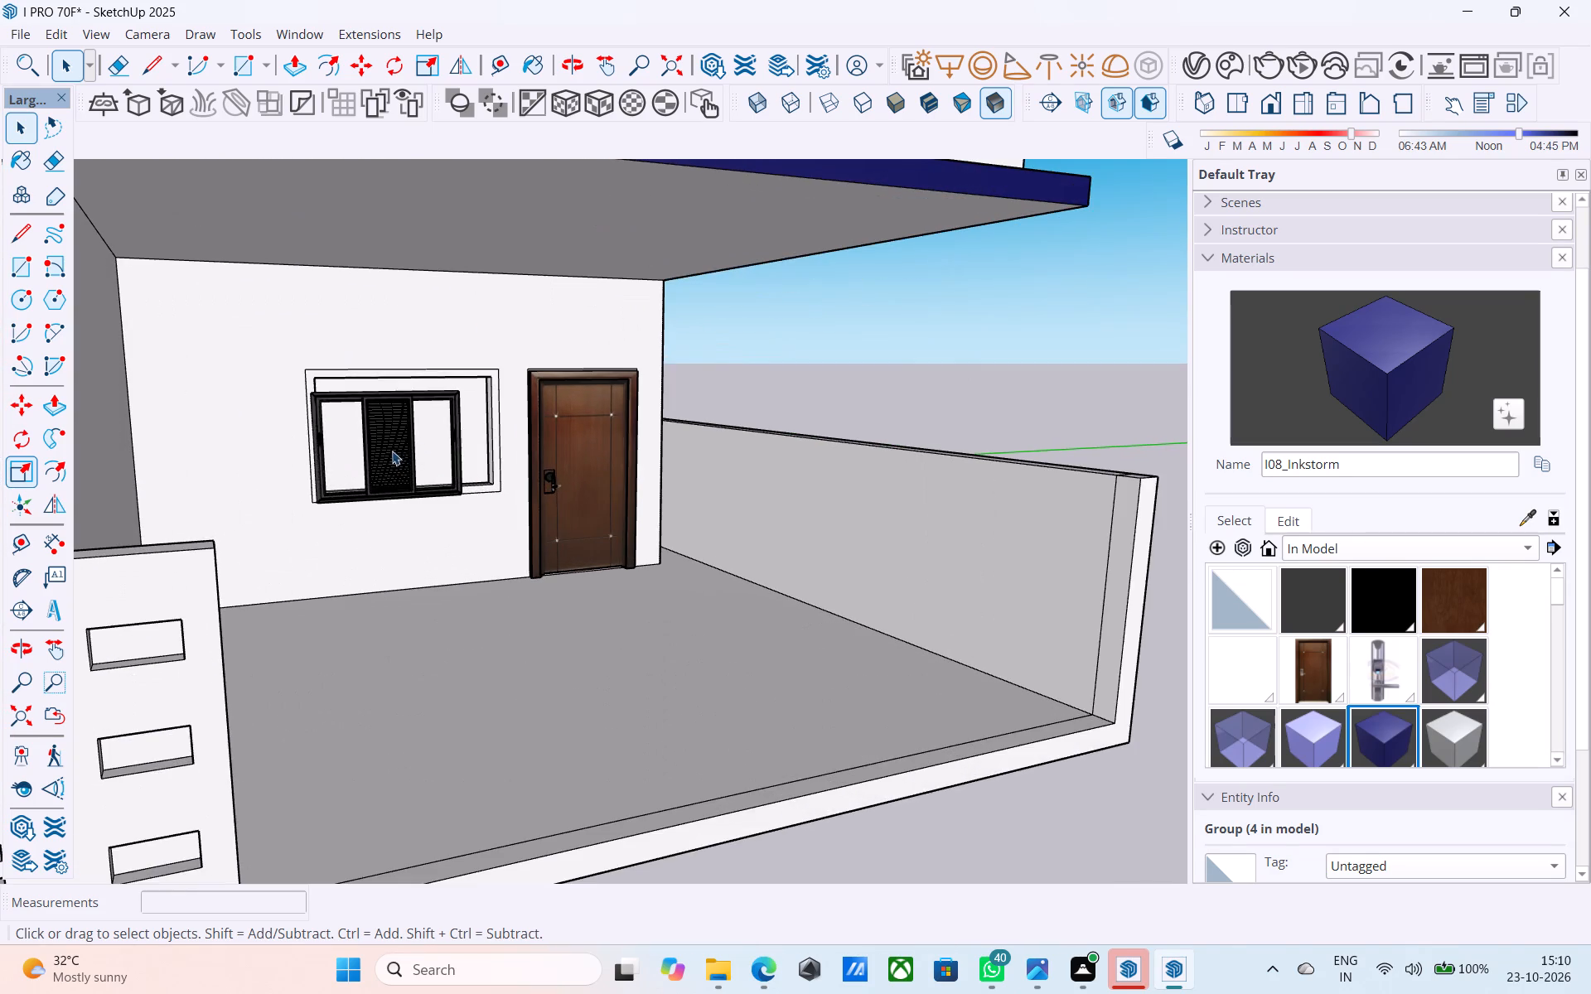
{"action": "left_click", "coordinate": [393, 451]}
{"action": "middle_click_drag", "start_coordinate": [380, 452], "coordinate": [324, 477]}
{"action": "key", "text": "s"}
{"action": "scroll", "coordinate": [428, 394], "scroll_direction": "up", "scroll_amount": 5}
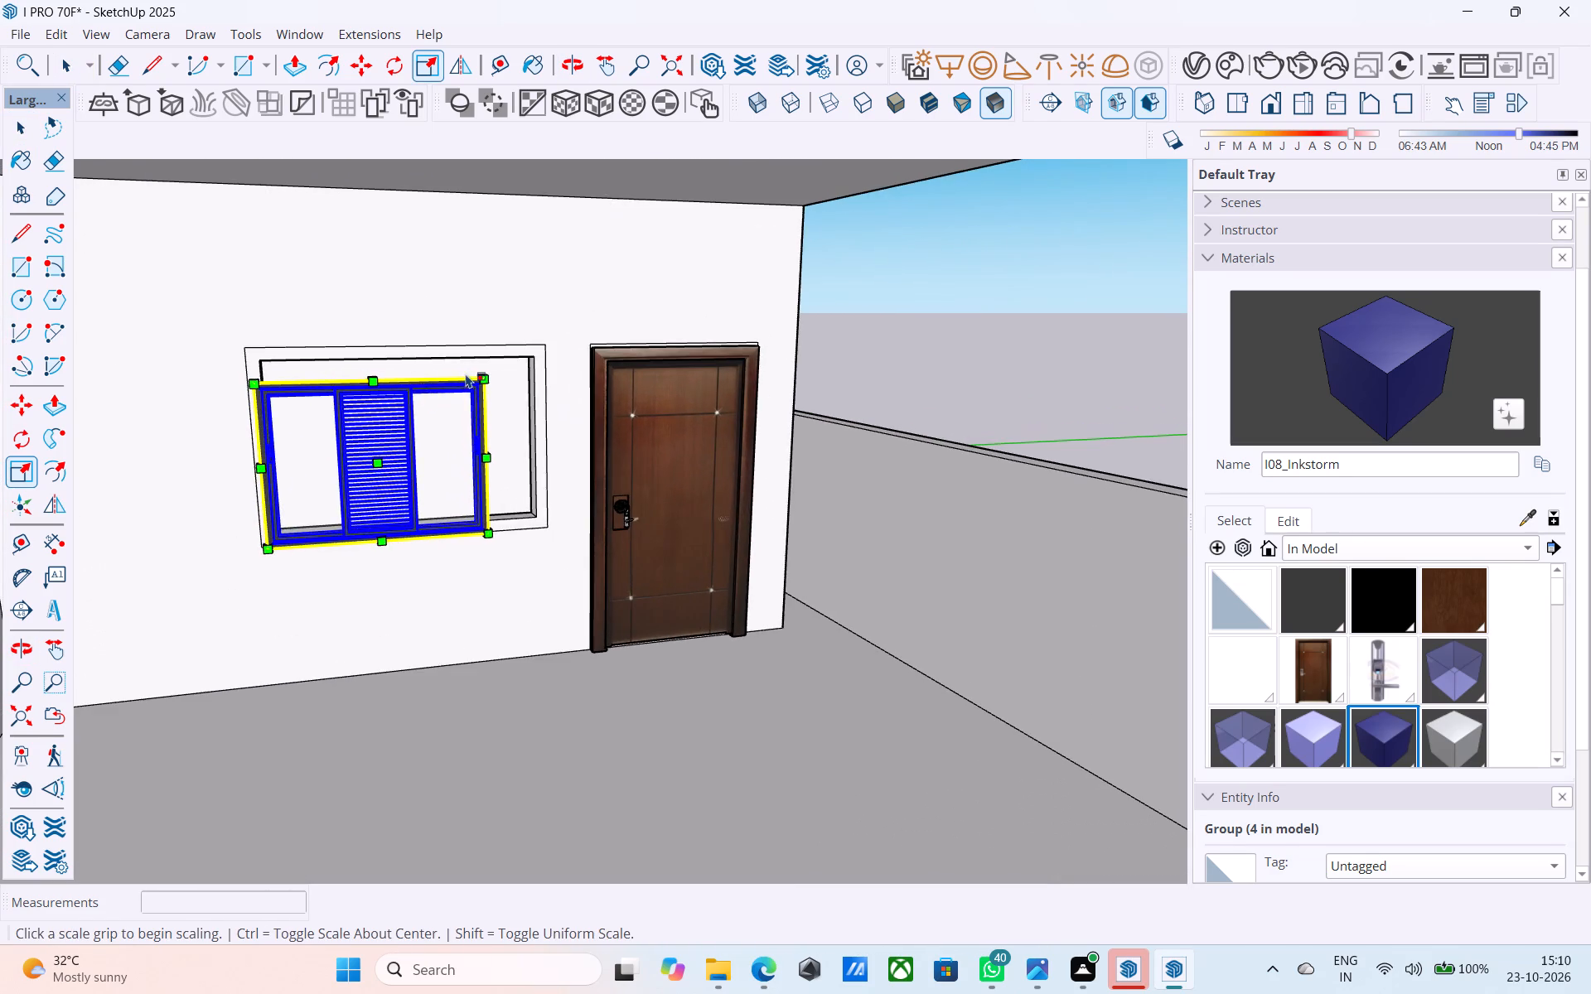
{"action": "middle_click_drag", "start_coordinate": [367, 374], "coordinate": [347, 423]}
{"action": "middle_click_drag", "start_coordinate": [346, 422], "coordinate": [339, 325]}
{"action": "middle_click_drag", "start_coordinate": [394, 485], "coordinate": [358, 171]}
{"action": "middle_click_drag", "start_coordinate": [375, 633], "coordinate": [333, 379], "text": "shift"}
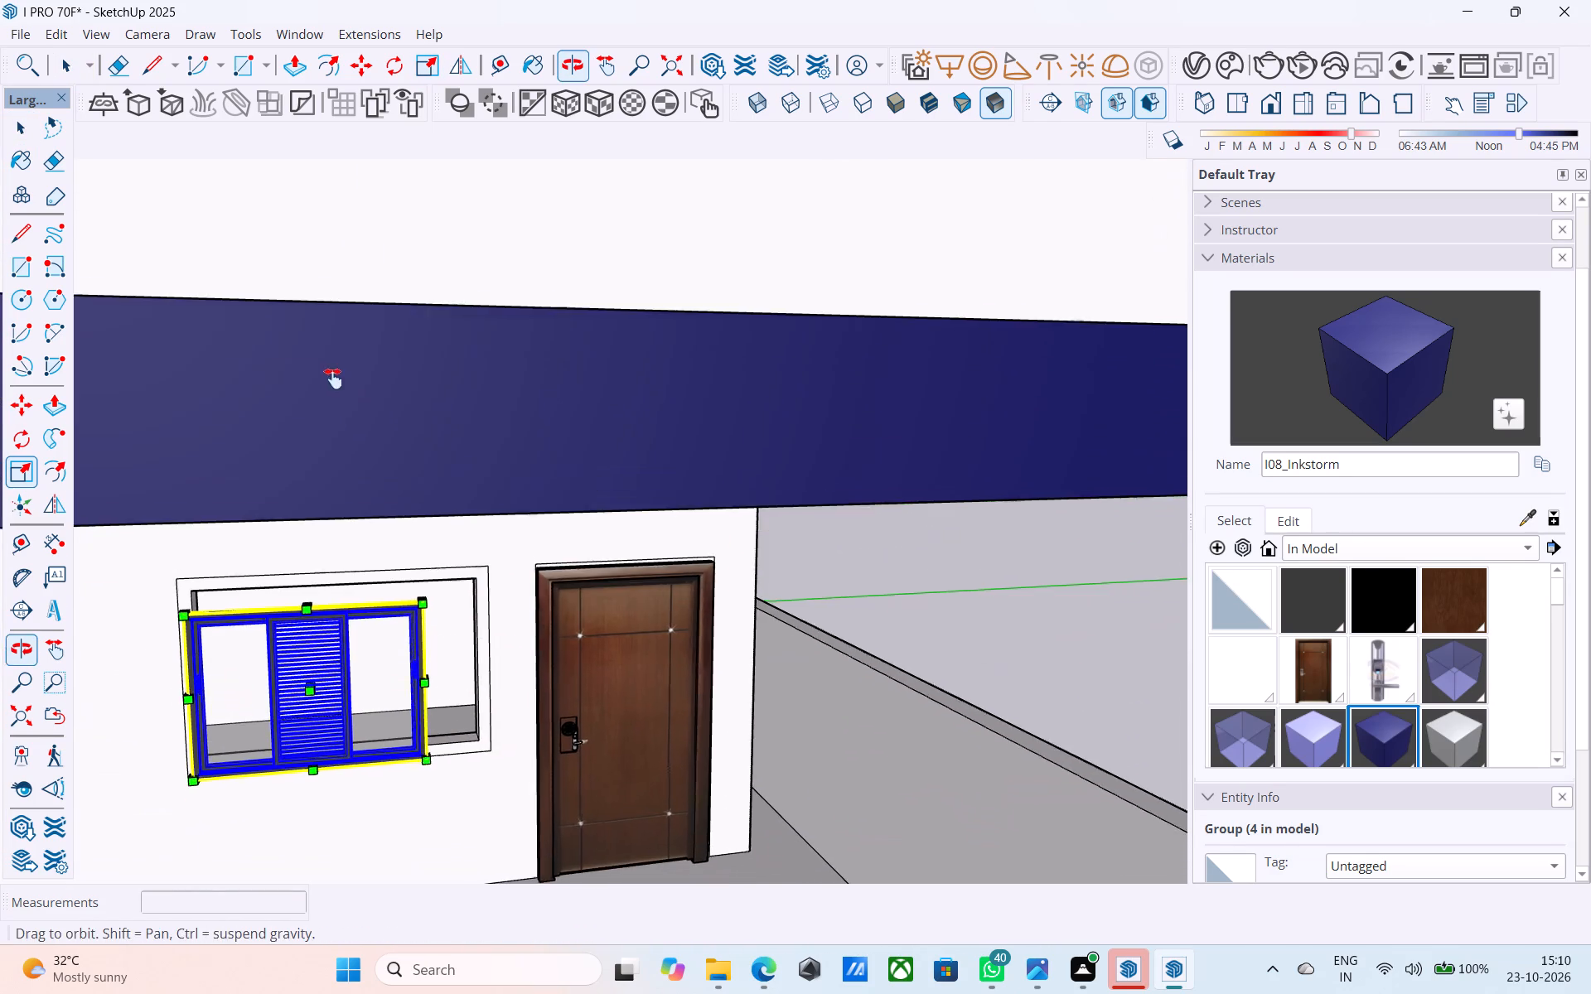
{"action": "middle_click_drag", "start_coordinate": [333, 379], "coordinate": [333, 378], "text": "shift"}
{"action": "middle_click_drag", "start_coordinate": [334, 645], "coordinate": [395, 493], "text": "shift"}
{"action": "scroll", "coordinate": [380, 438], "scroll_direction": "up", "scroll_amount": 11}
{"action": "middle_click_drag", "start_coordinate": [378, 407], "coordinate": [115, 524]}
{"action": "middle_click_drag", "start_coordinate": [461, 350], "coordinate": [425, 466]}
{"action": "scroll", "coordinate": [511, 368], "scroll_direction": "up", "scroll_amount": 4}
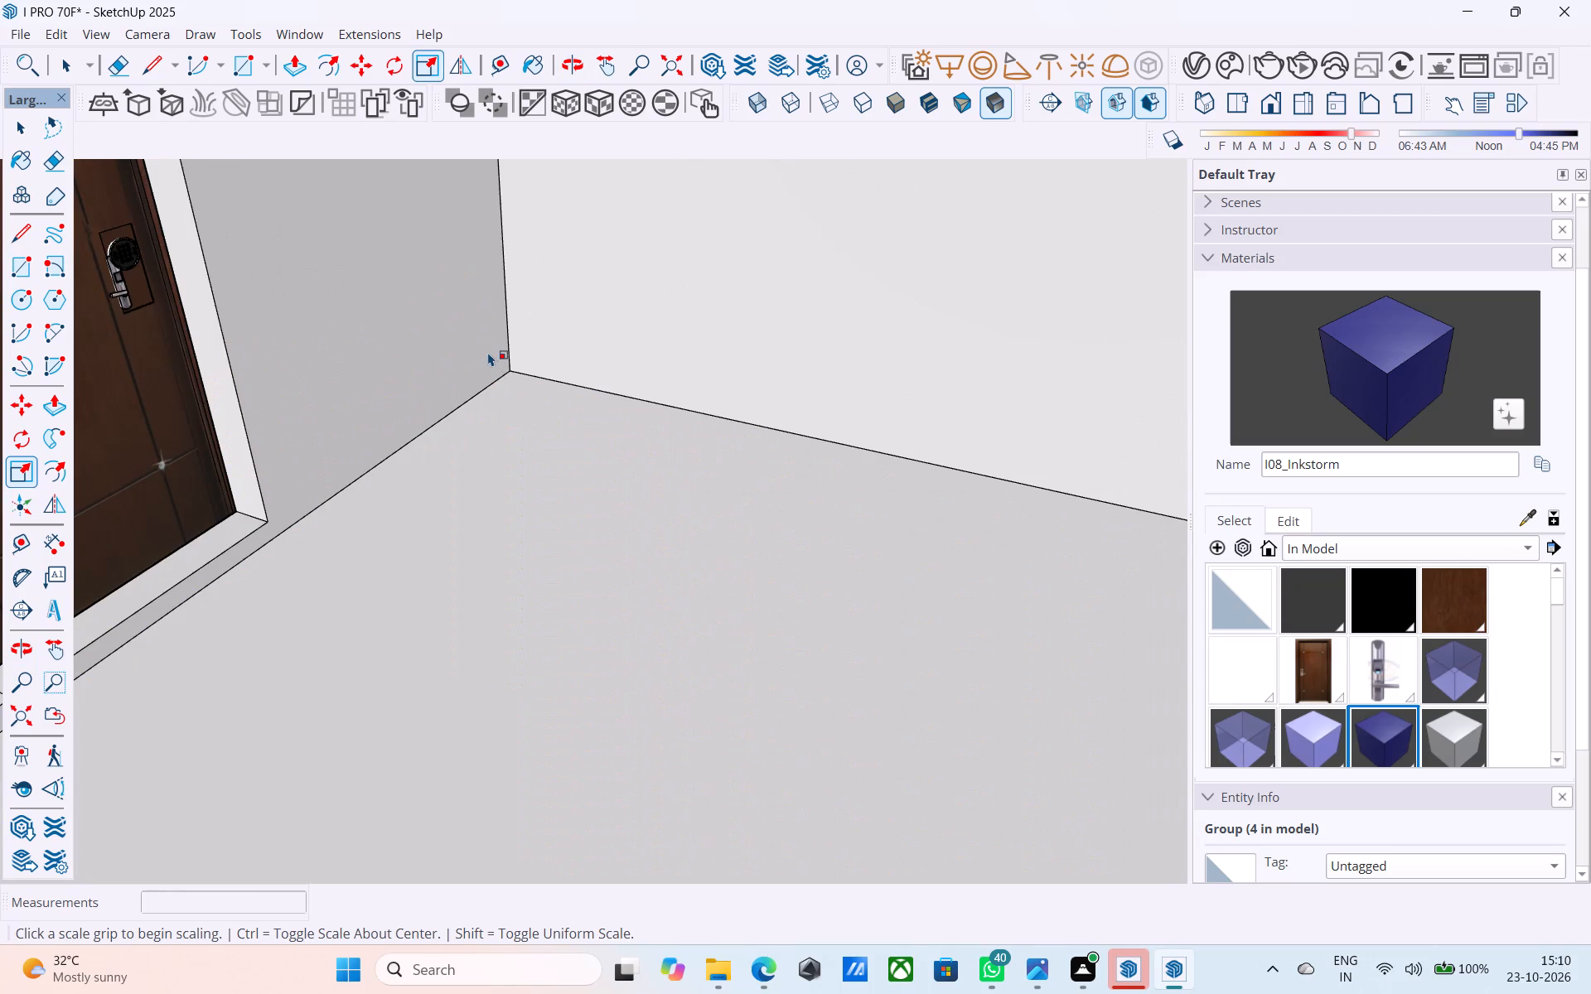
{"action": "scroll", "coordinate": [488, 352], "scroll_direction": "down", "scroll_amount": 4}
{"action": "left_click", "coordinate": [373, 350]}
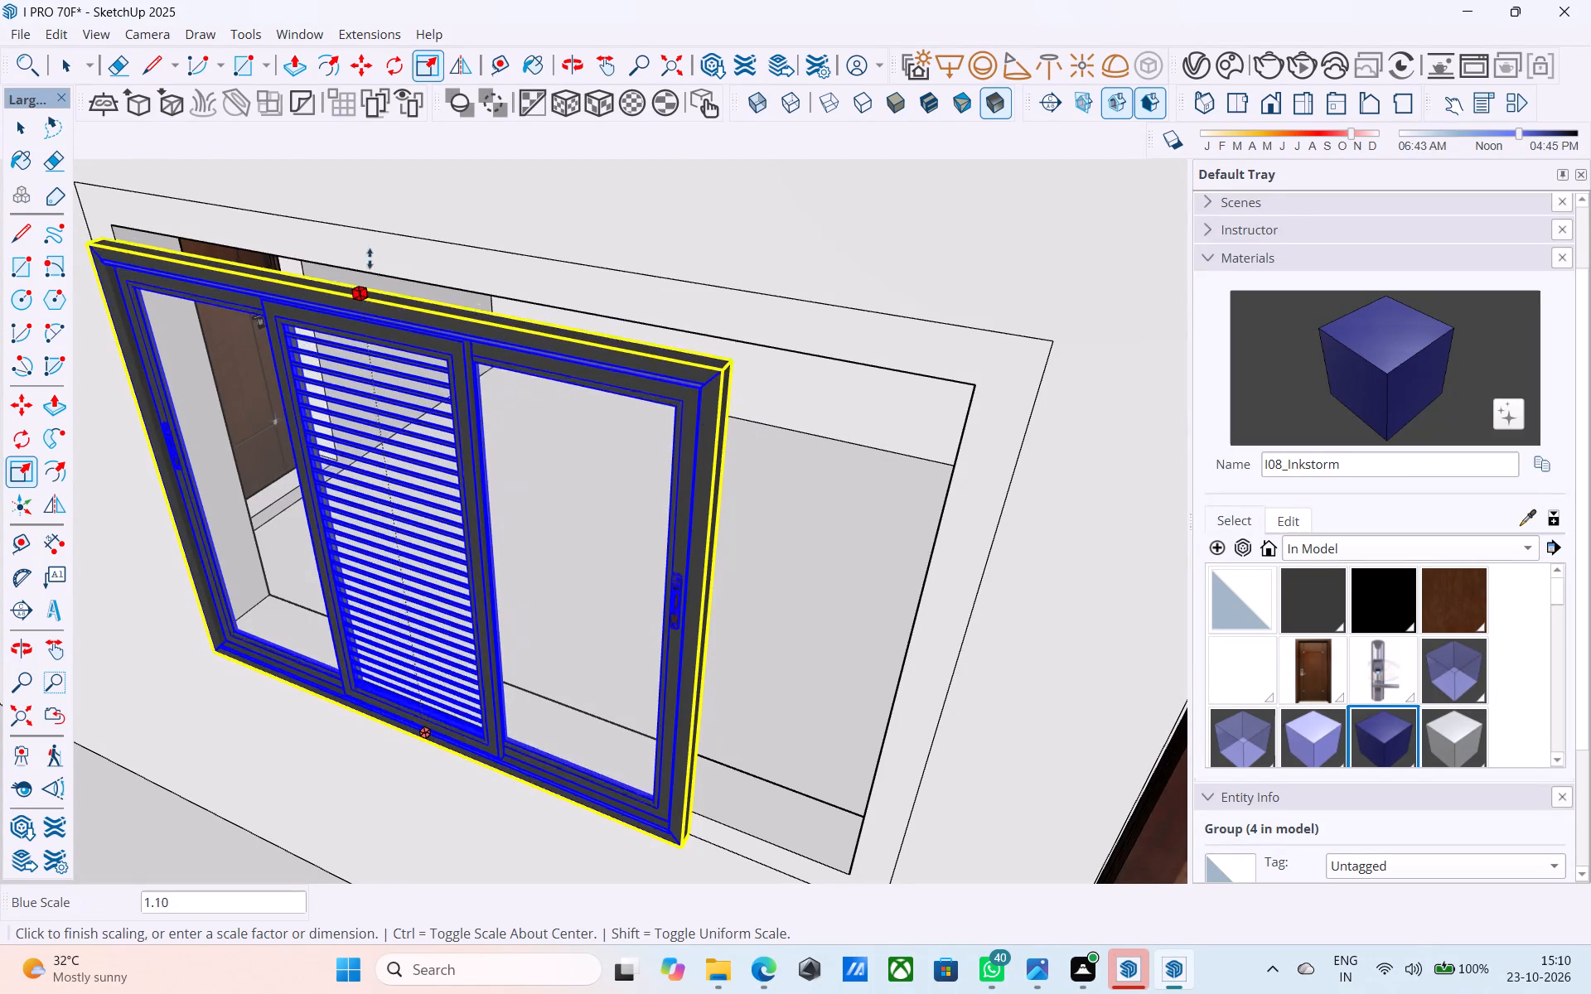
{"action": "left_click", "coordinate": [366, 224]}
{"action": "middle_click_drag", "start_coordinate": [470, 350], "coordinate": [453, 222]}
{"action": "middle_click_drag", "start_coordinate": [701, 574], "coordinate": [676, 523]}
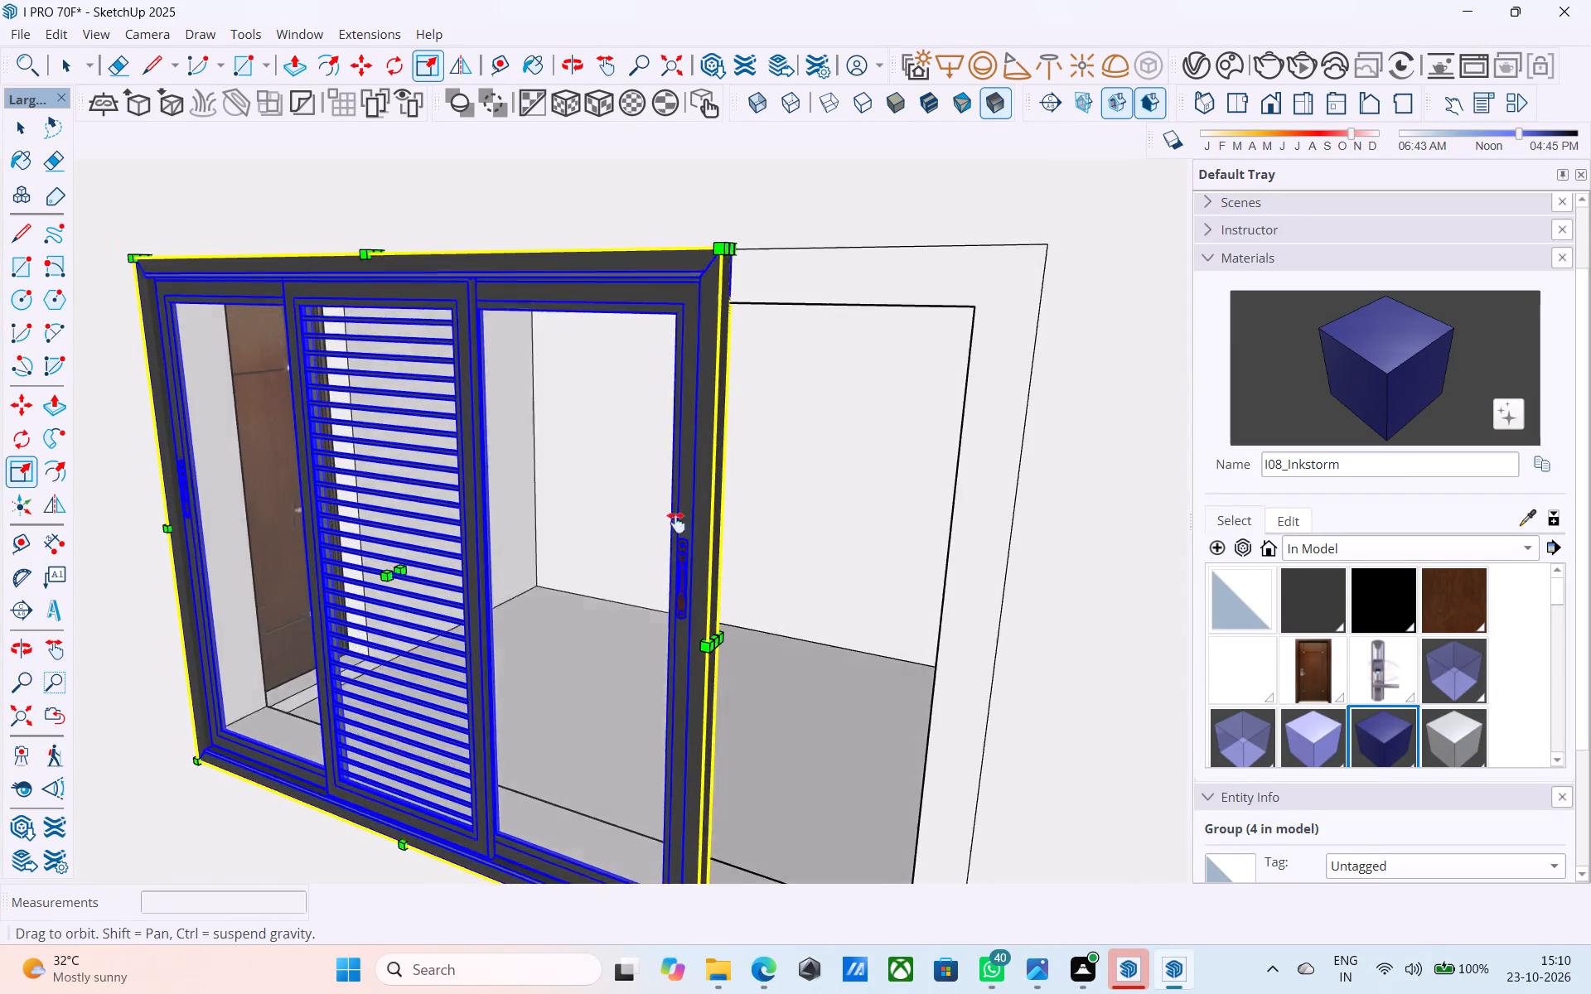
Scale the ground-floor three-panel window's width by about 1.30 to reach the far side edge of its surrounding frame.
{"action": "middle_click_drag", "start_coordinate": [676, 523], "coordinate": [567, 341]}
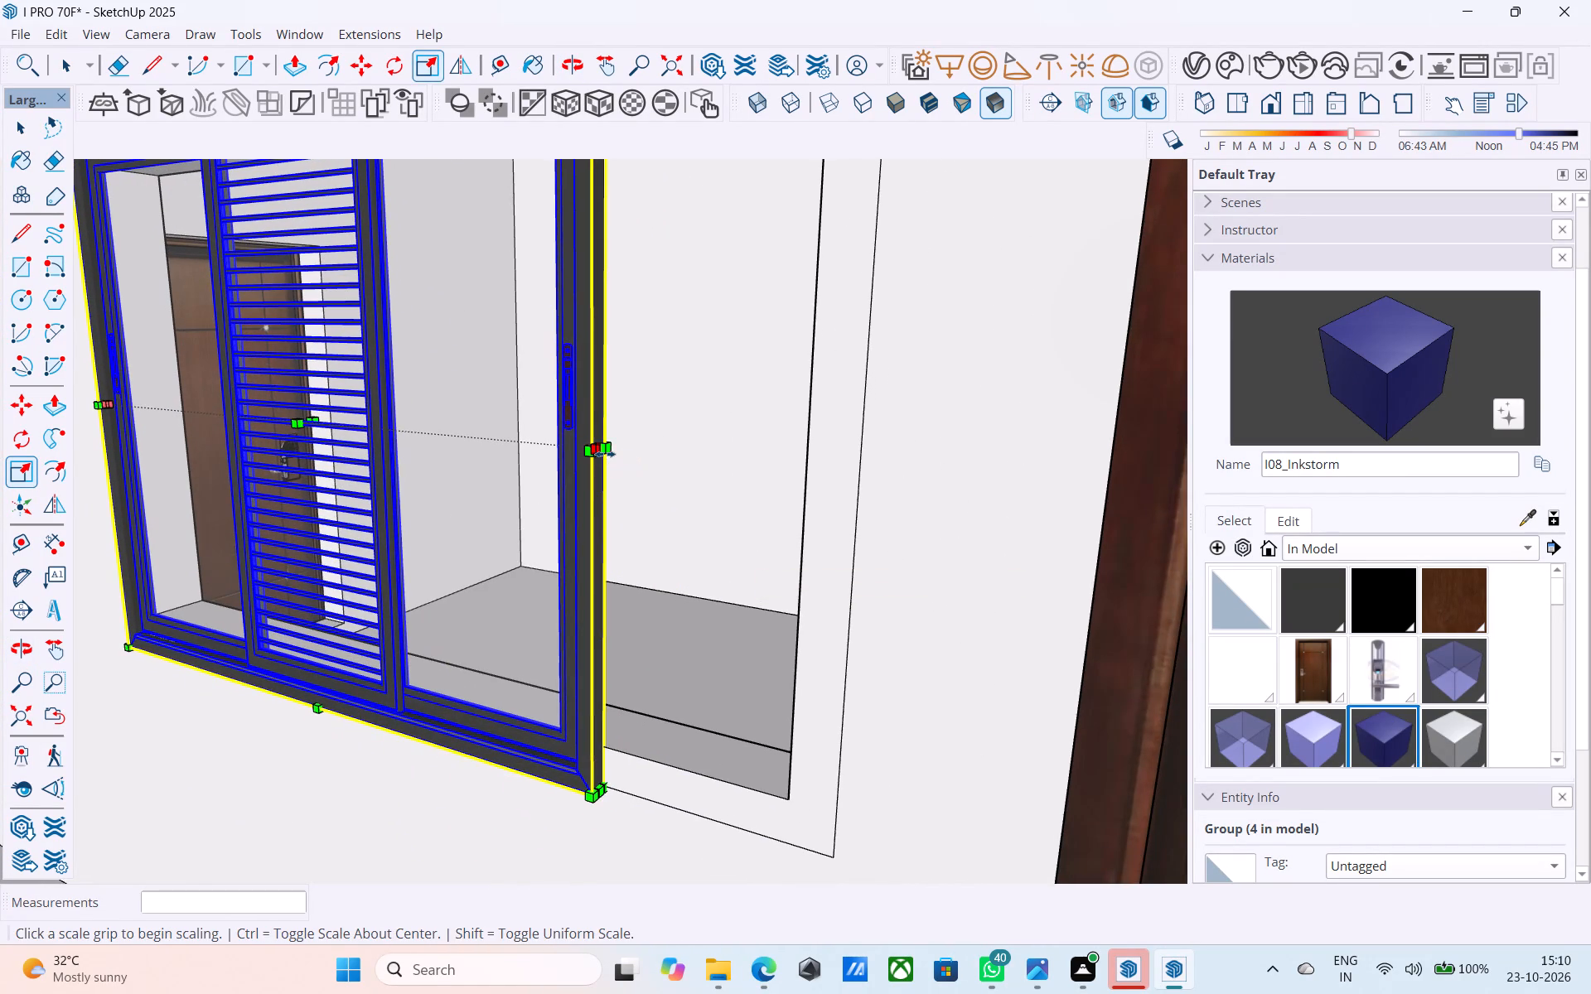
{"action": "left_click", "coordinate": [605, 454]}
{"action": "left_click", "coordinate": [849, 483]}
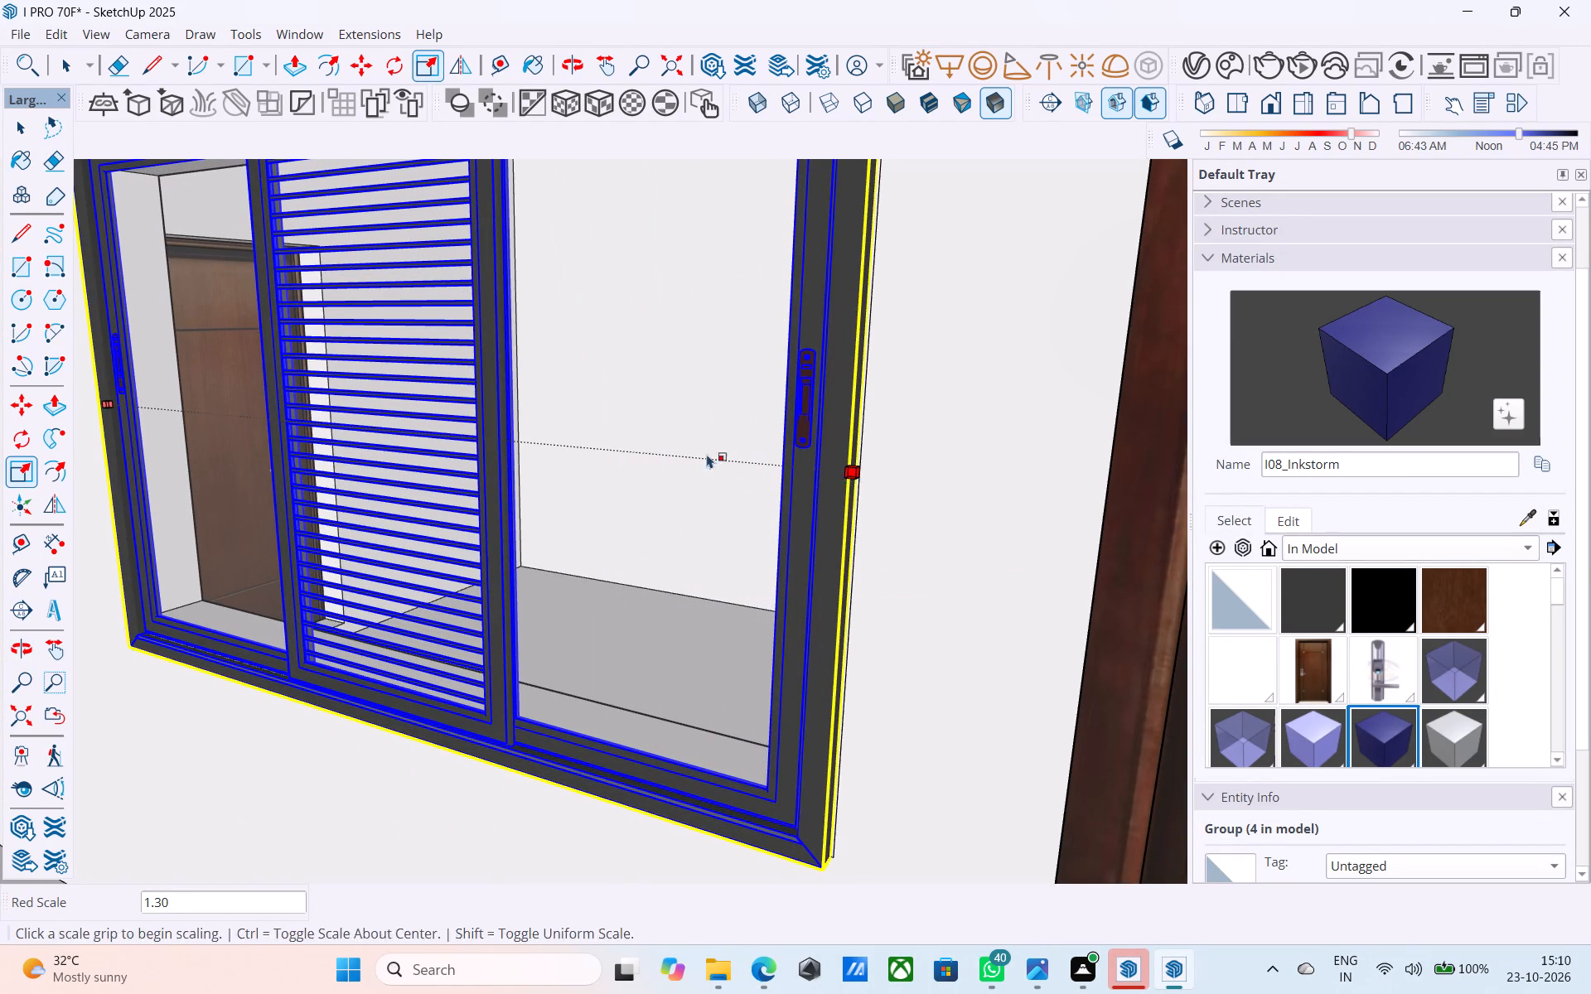
Scale the lower front balcony window's height up to the top edge of its surrounding frame.
{"action": "middle_click_drag", "start_coordinate": [662, 453], "coordinate": [762, 403]}
{"action": "scroll", "coordinate": [765, 395], "scroll_direction": "down", "scroll_amount": 20}
{"action": "scroll", "coordinate": [765, 395], "scroll_direction": "down", "scroll_amount": 18}
{"action": "scroll", "coordinate": [690, 463], "scroll_direction": "up", "scroll_amount": 1}
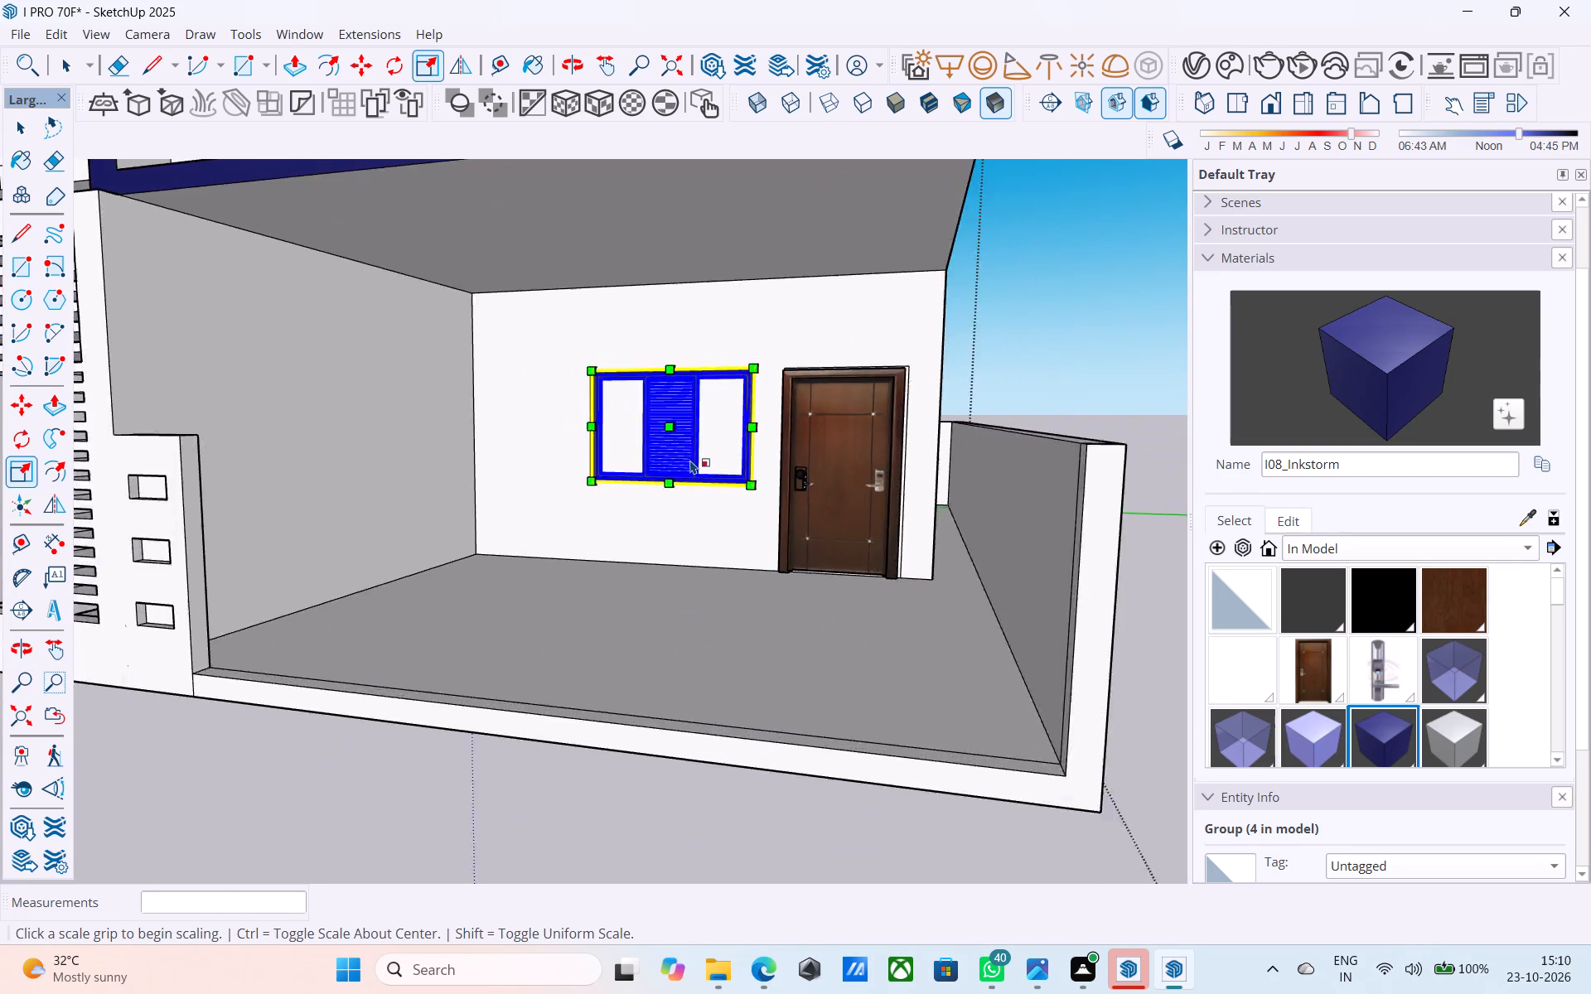
{"action": "scroll", "coordinate": [690, 460], "scroll_direction": "down", "scroll_amount": 6}
{"action": "scroll", "coordinate": [670, 386], "scroll_direction": "down", "scroll_amount": 4}
{"action": "middle_click_drag", "start_coordinate": [670, 398], "coordinate": [718, 634]}
{"action": "scroll", "coordinate": [702, 557], "scroll_direction": "up", "scroll_amount": 8}
{"action": "middle_click_drag", "start_coordinate": [678, 547], "coordinate": [666, 546]}
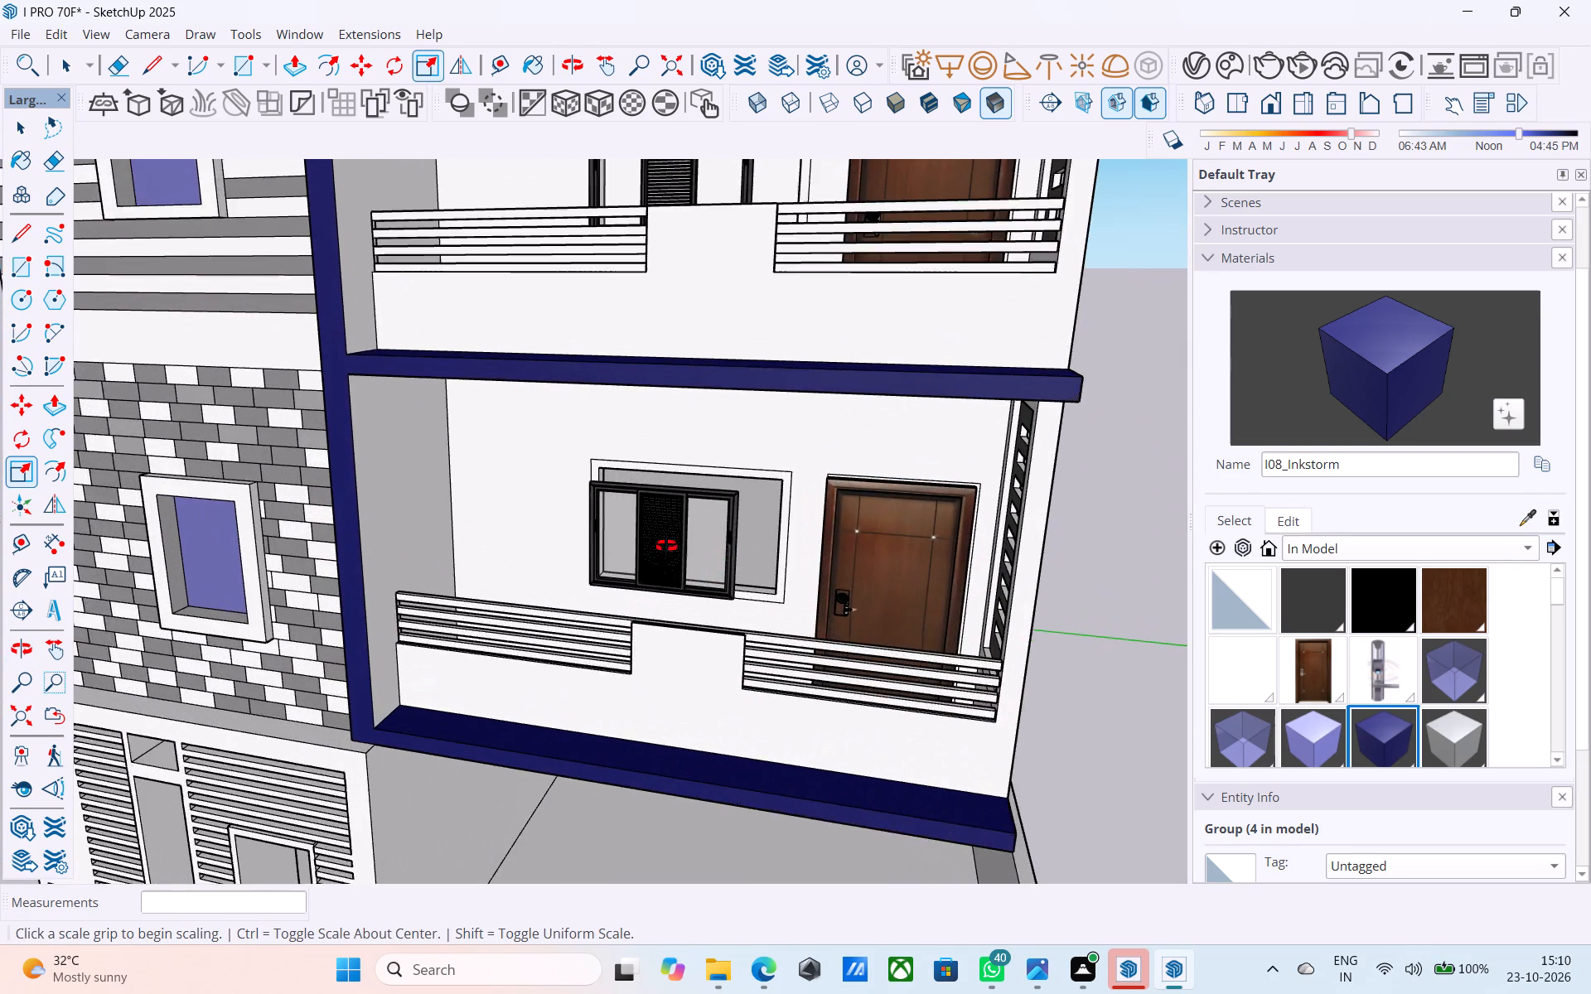
{"action": "middle_click_drag", "start_coordinate": [666, 546], "coordinate": [655, 546]}
{"action": "key", "text": "space"}
{"action": "left_click", "coordinate": [660, 543]}
{"action": "middle_click_drag", "start_coordinate": [674, 542], "coordinate": [600, 557]}
{"action": "key", "text": "s"}
{"action": "scroll", "coordinate": [739, 531], "scroll_direction": "up", "scroll_amount": 5}
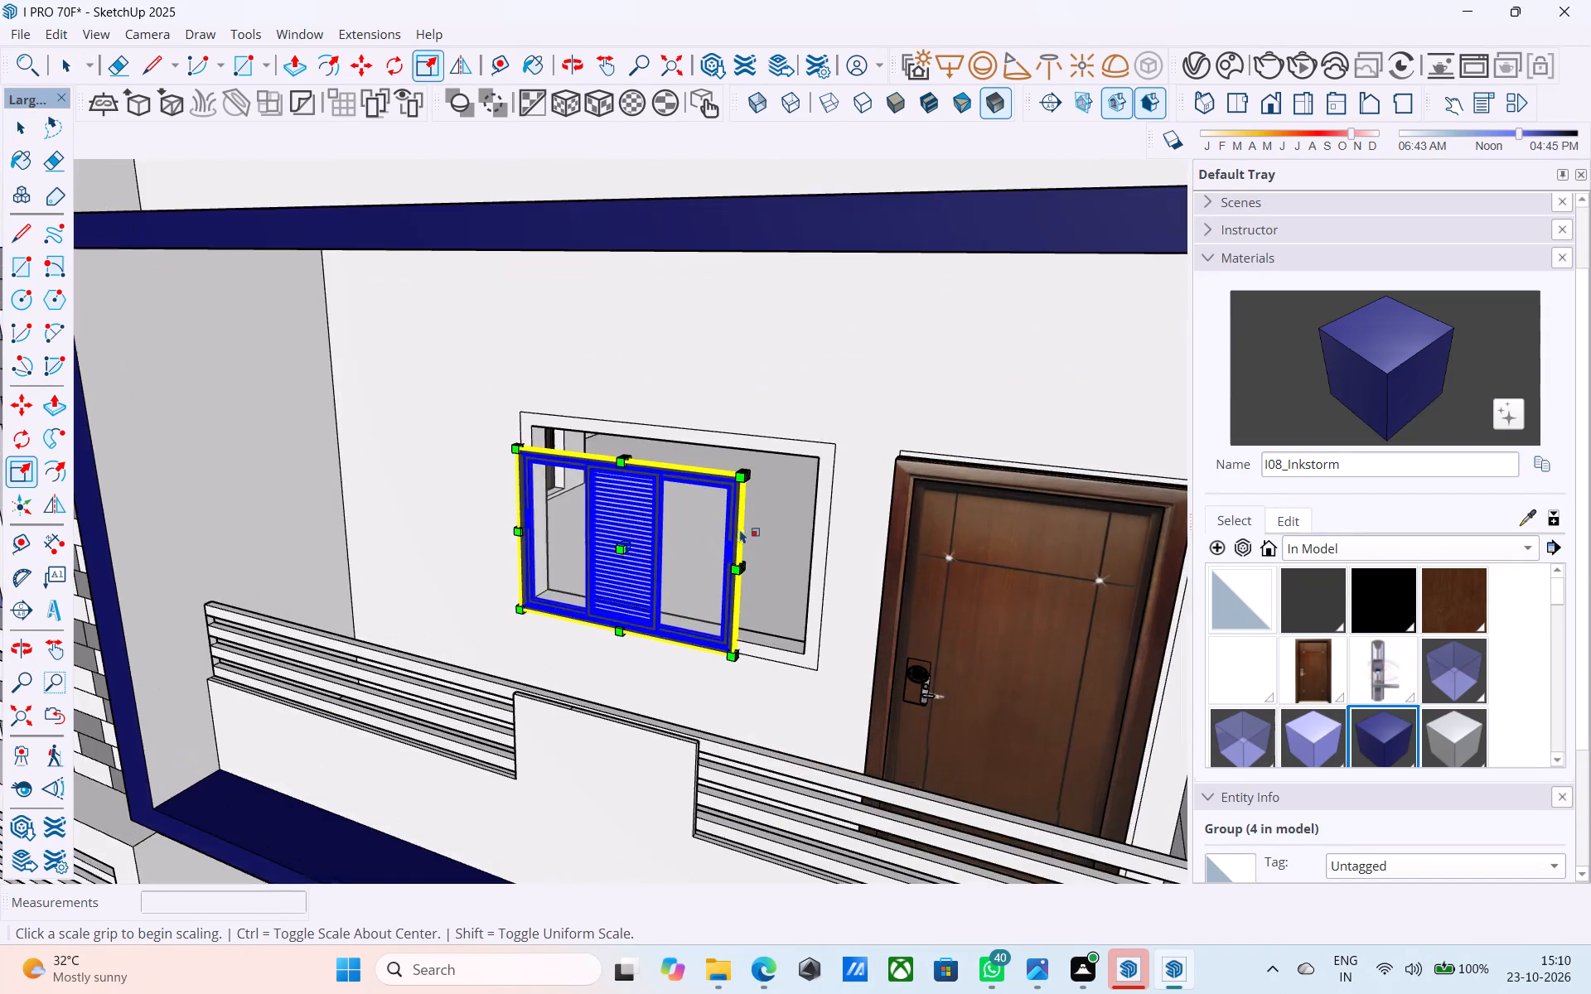
{"action": "middle_click_drag", "start_coordinate": [732, 522], "coordinate": [558, 557]}
{"action": "scroll", "coordinate": [718, 470], "scroll_direction": "up", "scroll_amount": 12}
{"action": "scroll", "coordinate": [704, 440], "scroll_direction": "down", "scroll_amount": 2}
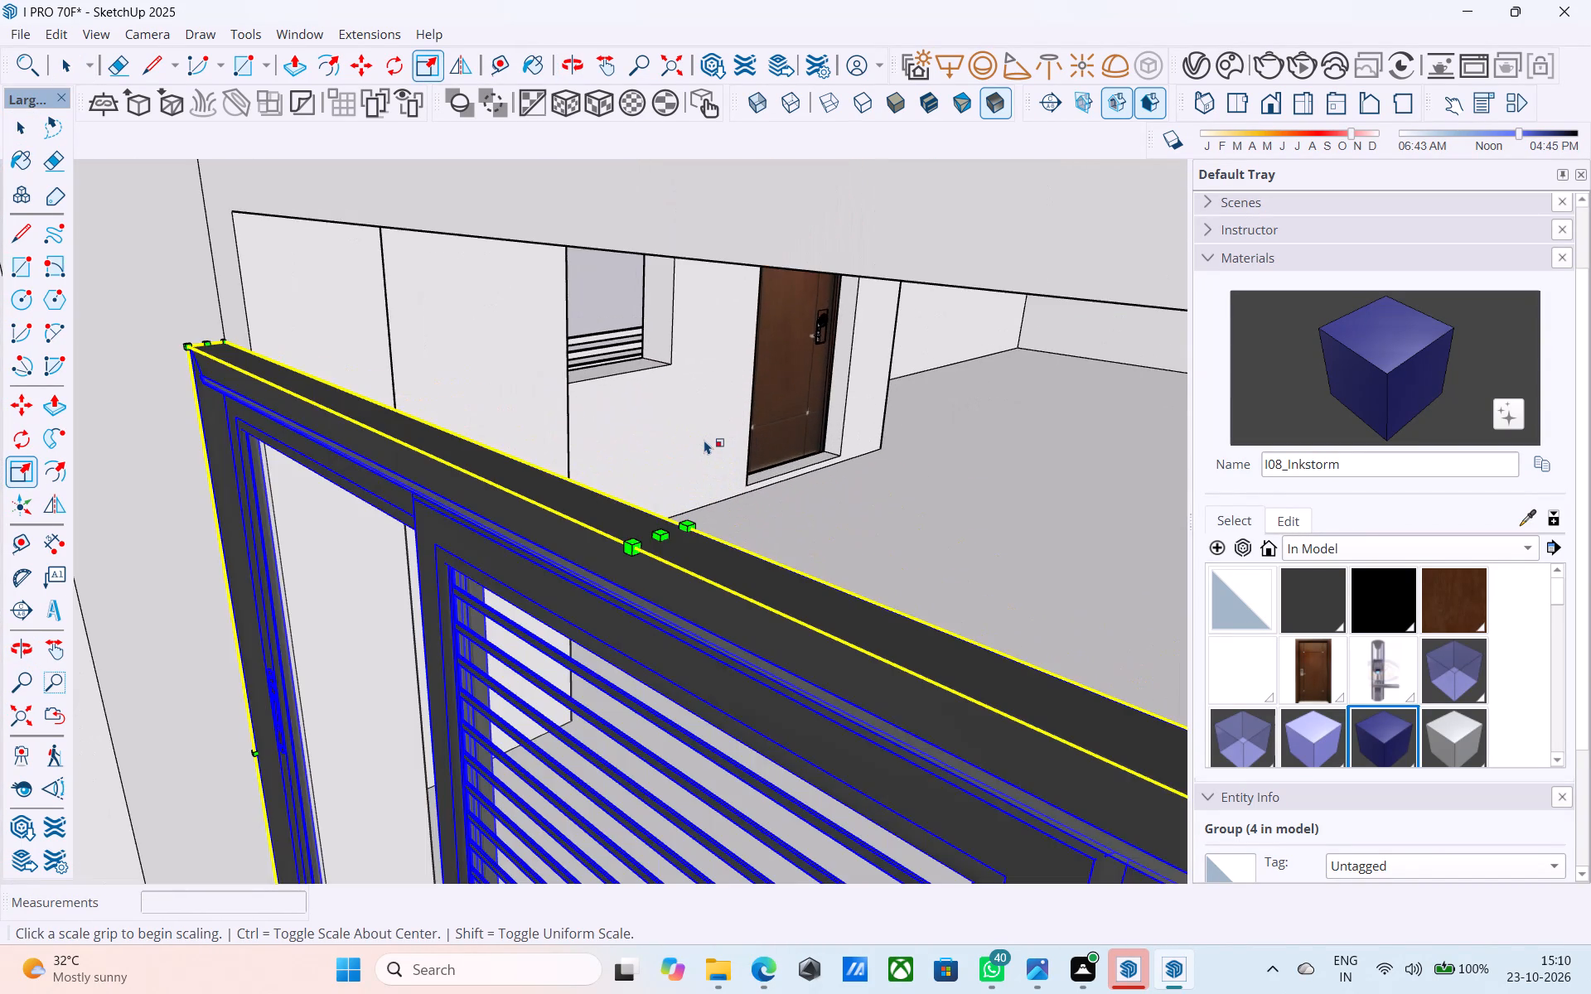
{"action": "left_click", "coordinate": [669, 535]}
{"action": "middle_click_drag", "start_coordinate": [675, 530], "coordinate": [748, 445]}
{"action": "scroll", "coordinate": [748, 443], "scroll_direction": "down", "scroll_amount": 3}
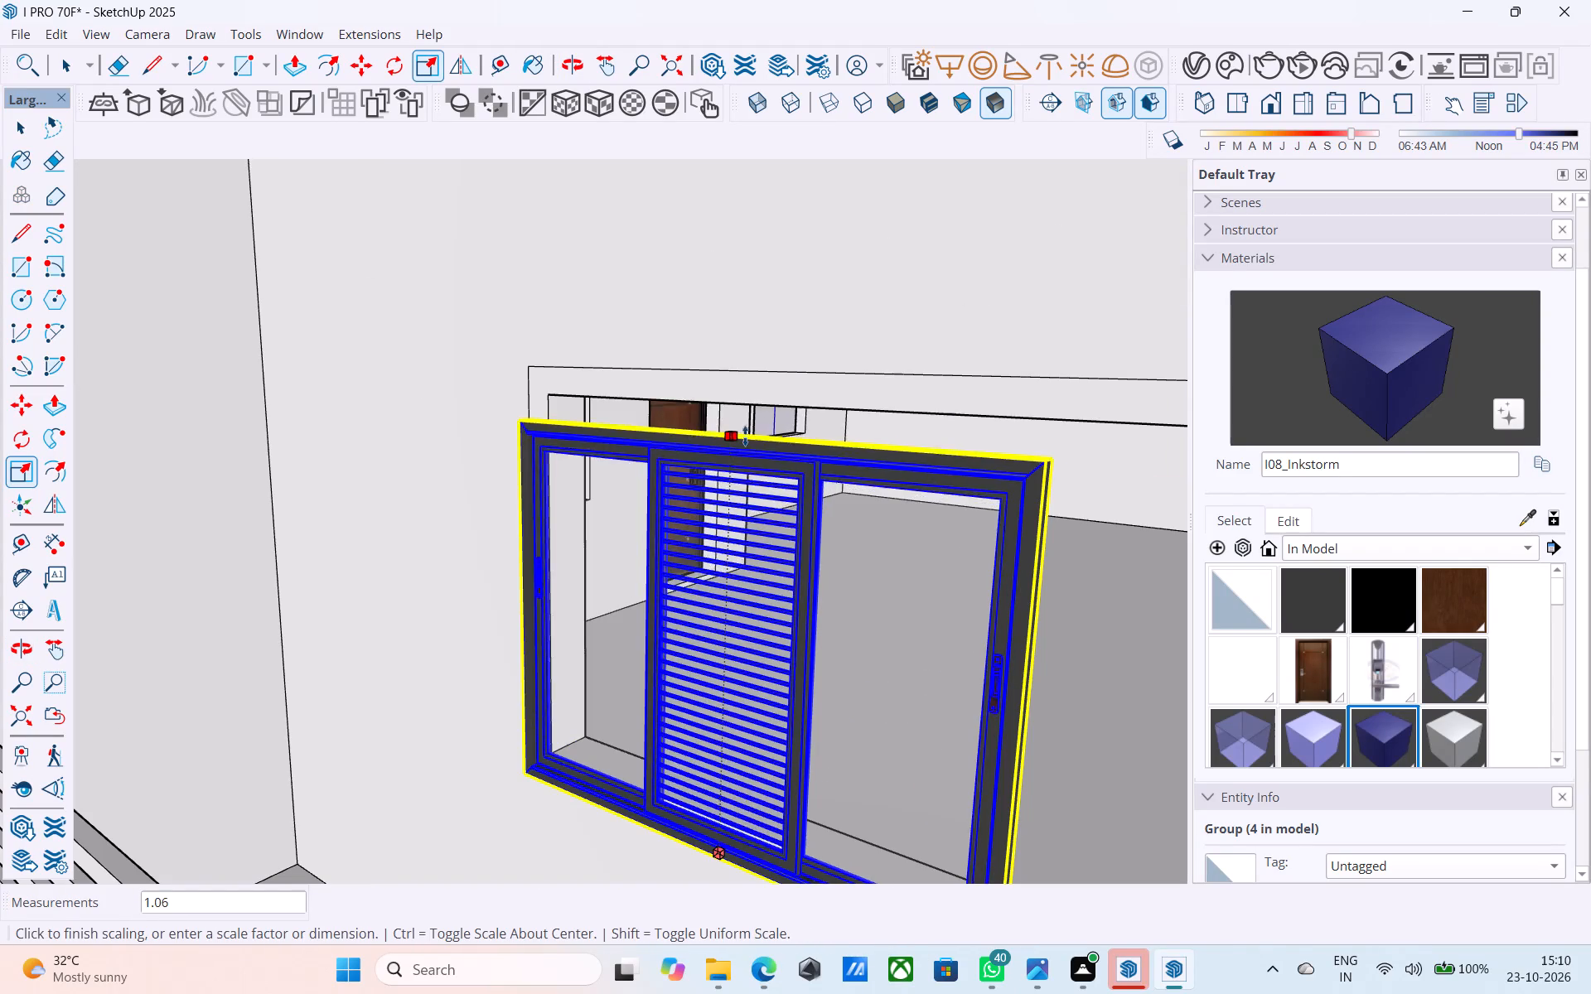
{"action": "left_click", "coordinate": [764, 369]}
Scale the lower front balcony window's width by about 1.33 to reach the far side edge of its frame.
{"action": "scroll", "coordinate": [673, 324], "scroll_direction": "down", "scroll_amount": 6}
{"action": "middle_click_drag", "start_coordinate": [739, 454], "coordinate": [663, 462]}
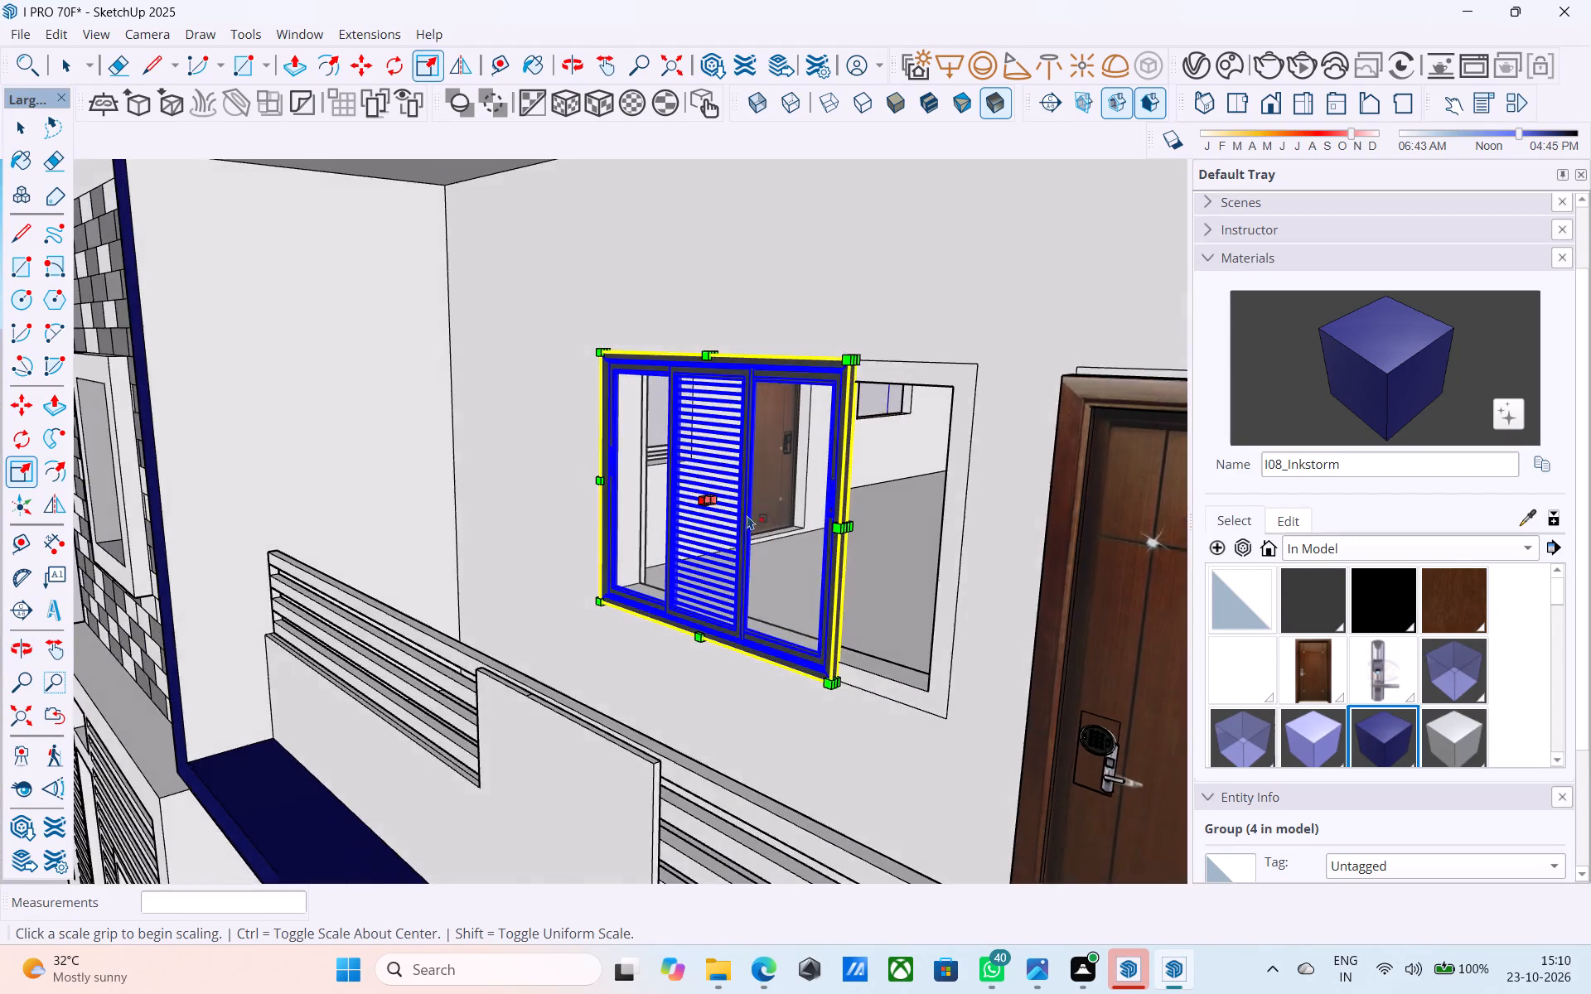
{"action": "scroll", "coordinate": [757, 517], "scroll_direction": "up", "scroll_amount": 5}
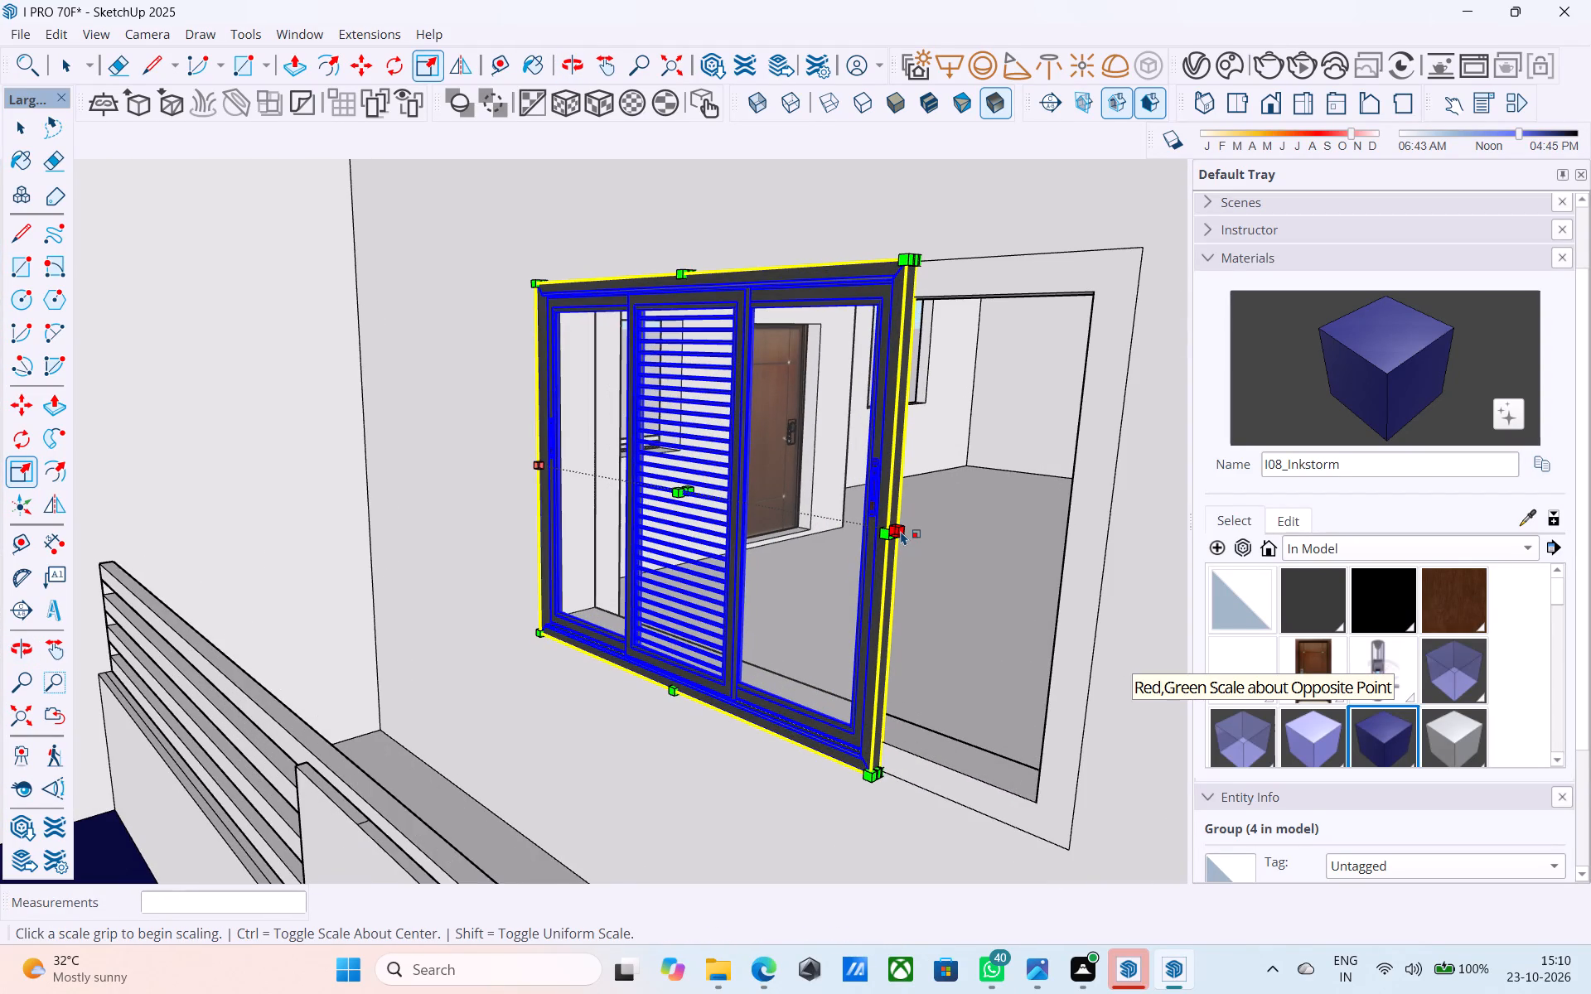
{"action": "scroll", "coordinate": [901, 530], "scroll_direction": "up", "scroll_amount": 4}
{"action": "scroll", "coordinate": [901, 530], "scroll_direction": "down", "scroll_amount": 3}
{"action": "left_click", "coordinate": [891, 533]}
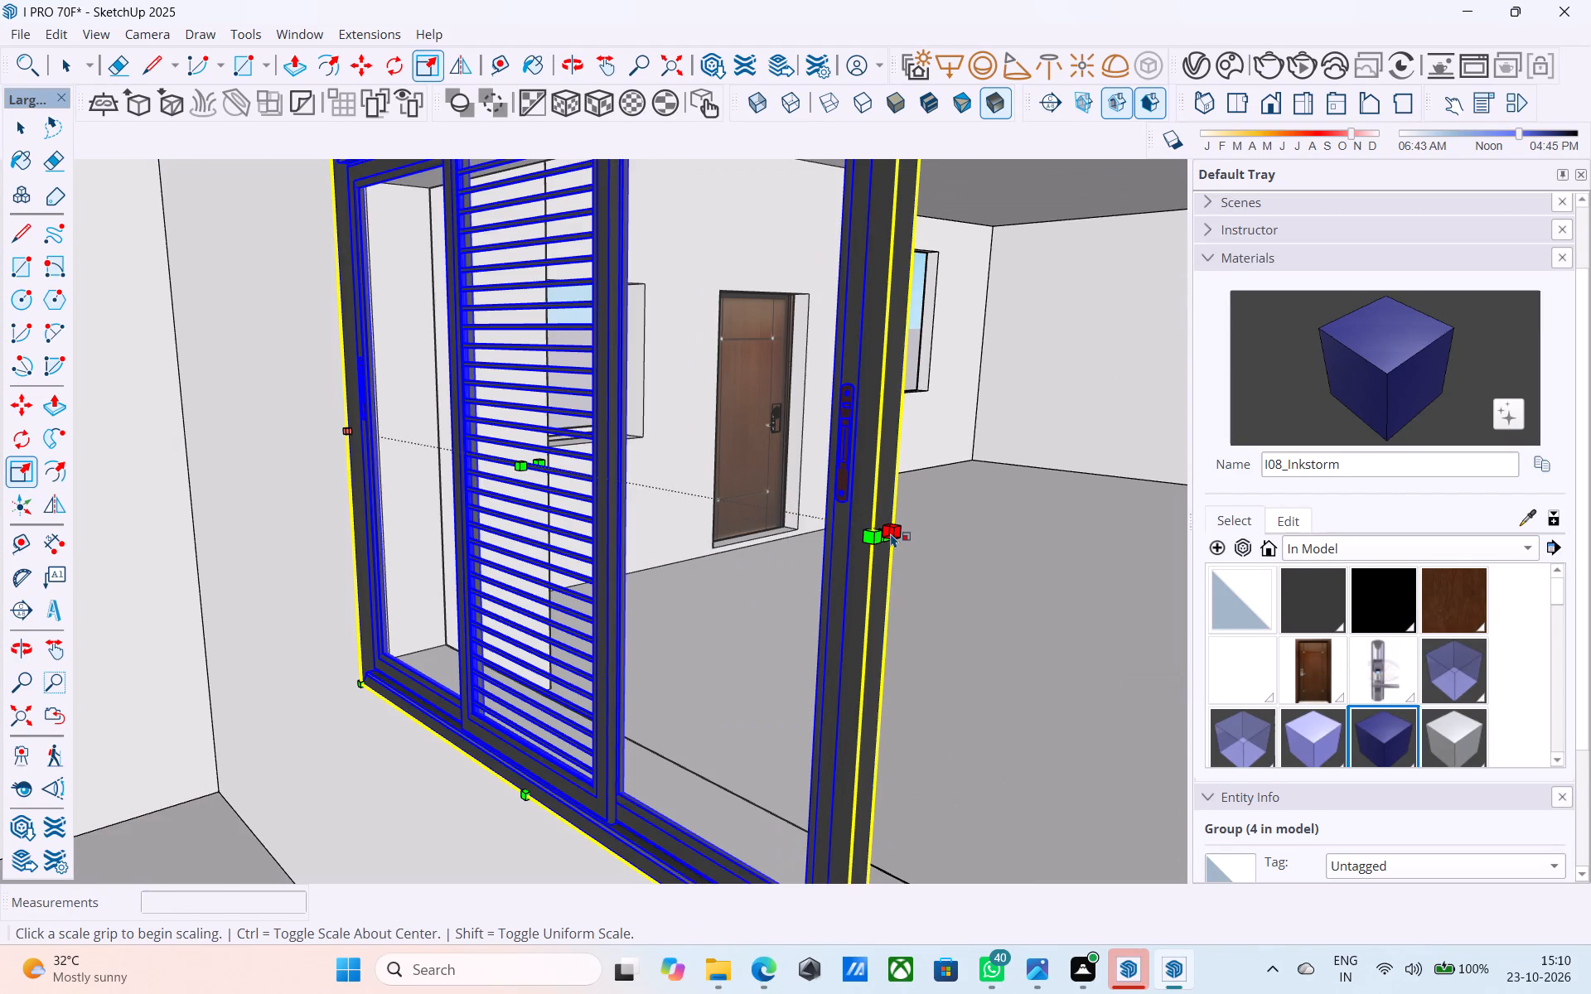
{"action": "key", "text": "space"}
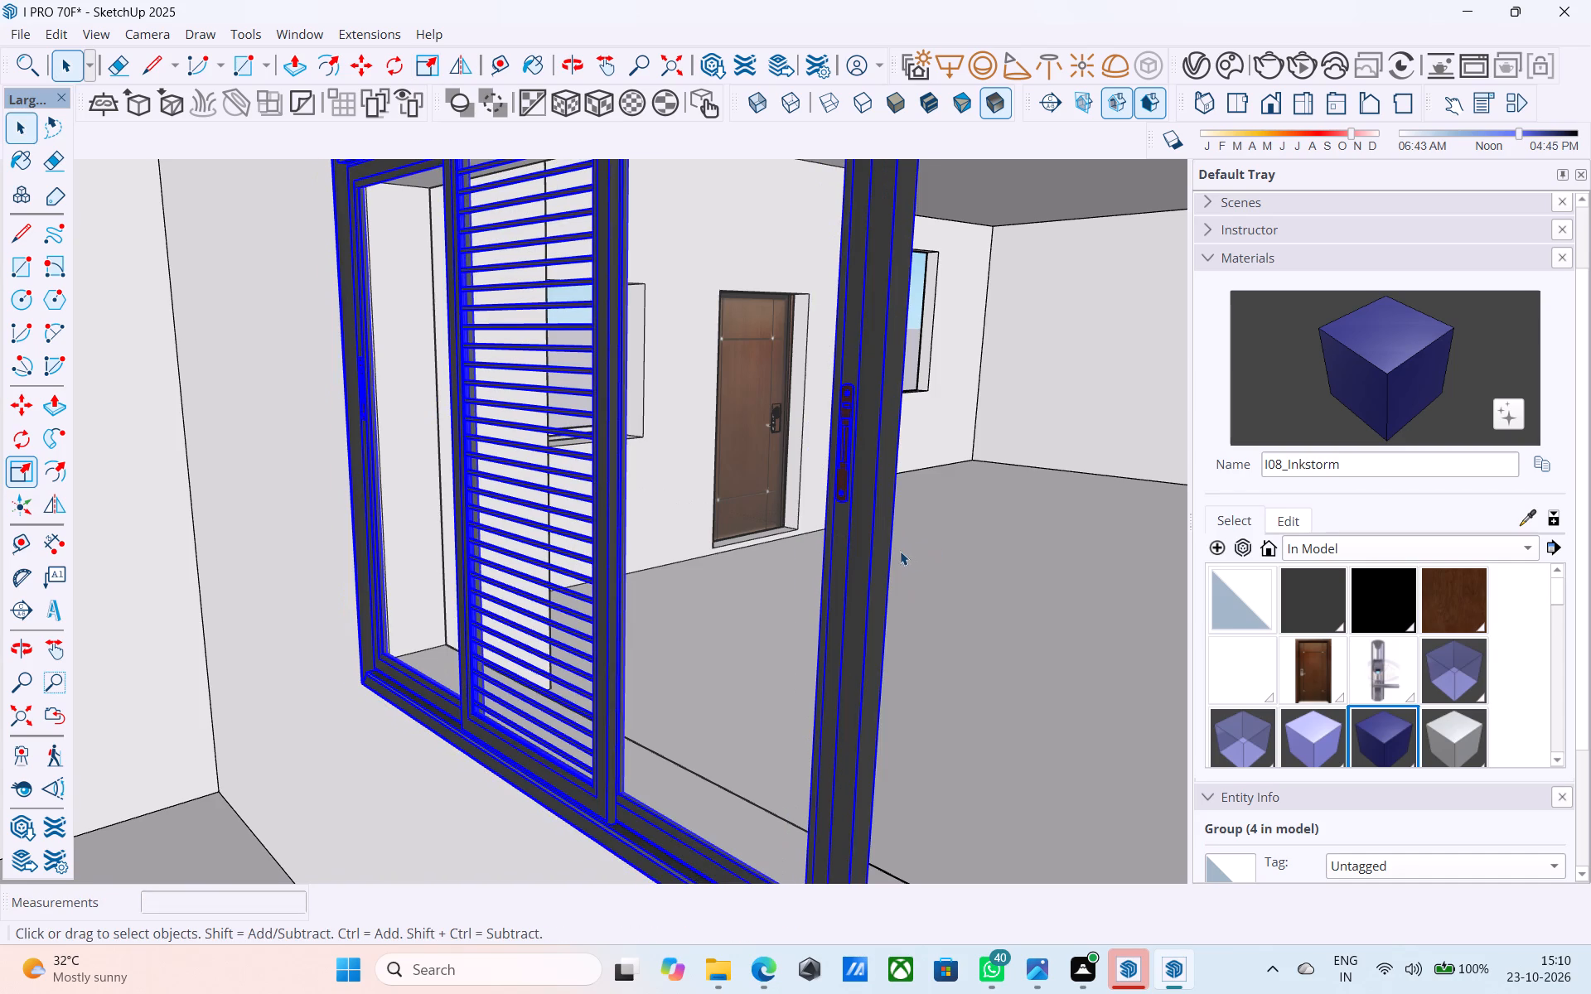
{"action": "key", "text": "s"}
{"action": "left_click", "coordinate": [888, 538]}
{"action": "scroll", "coordinate": [892, 538], "scroll_direction": "down", "scroll_amount": 7}
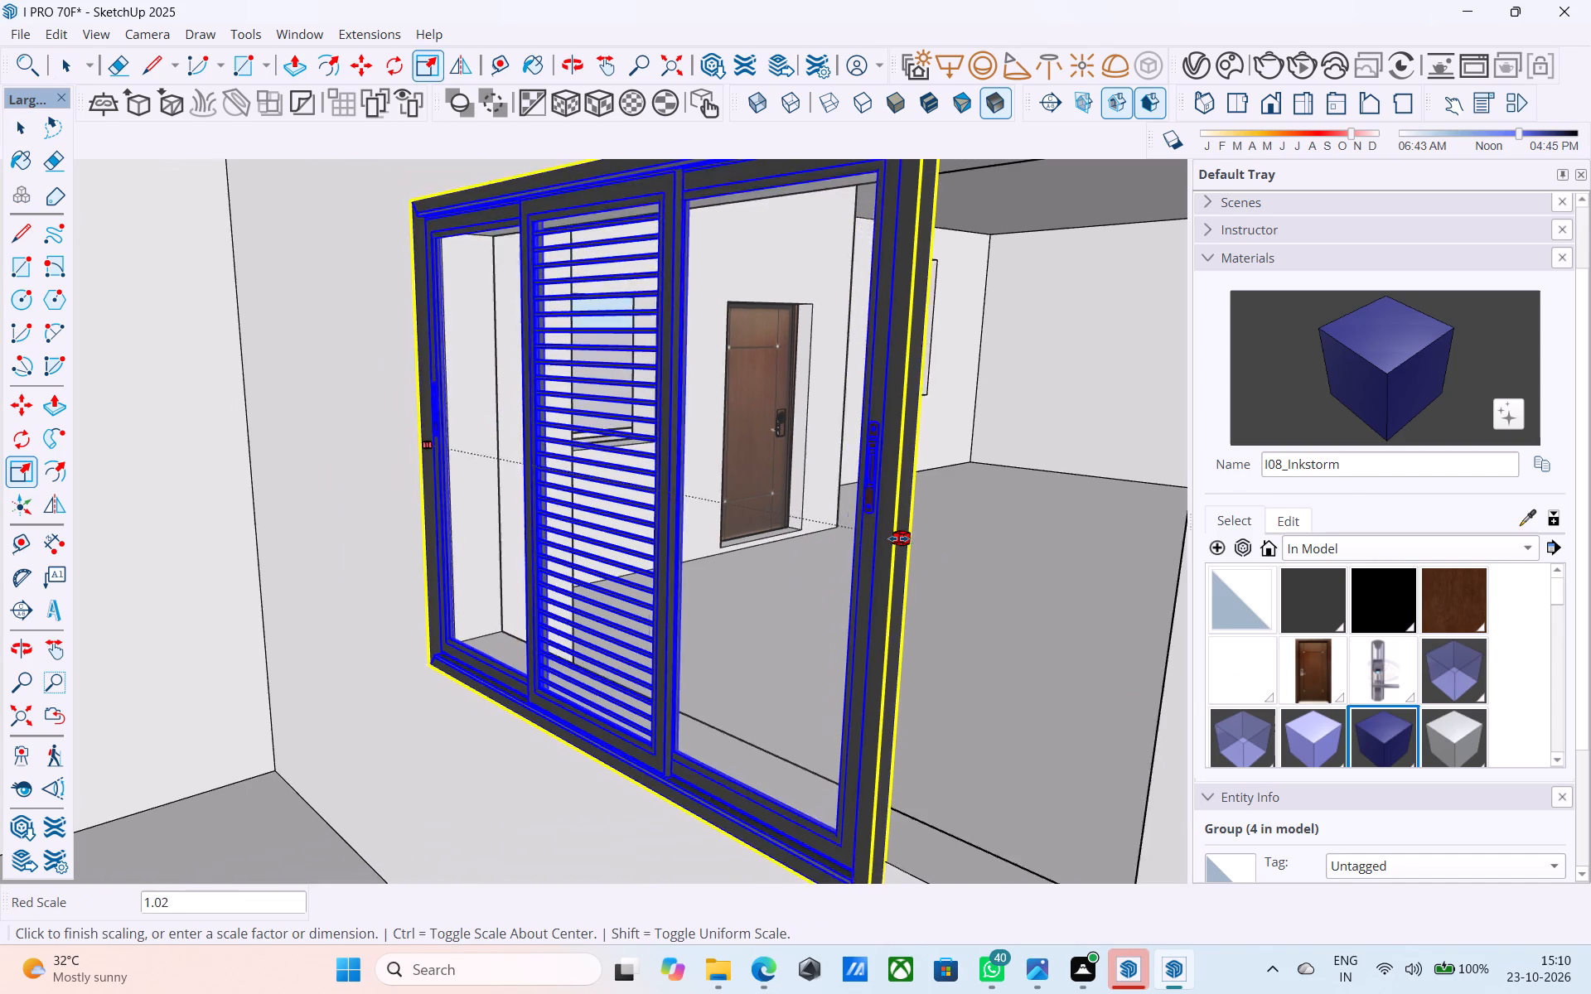
{"action": "scroll", "coordinate": [898, 538], "scroll_direction": "down", "scroll_amount": 4}
{"action": "left_click", "coordinate": [1118, 589]}
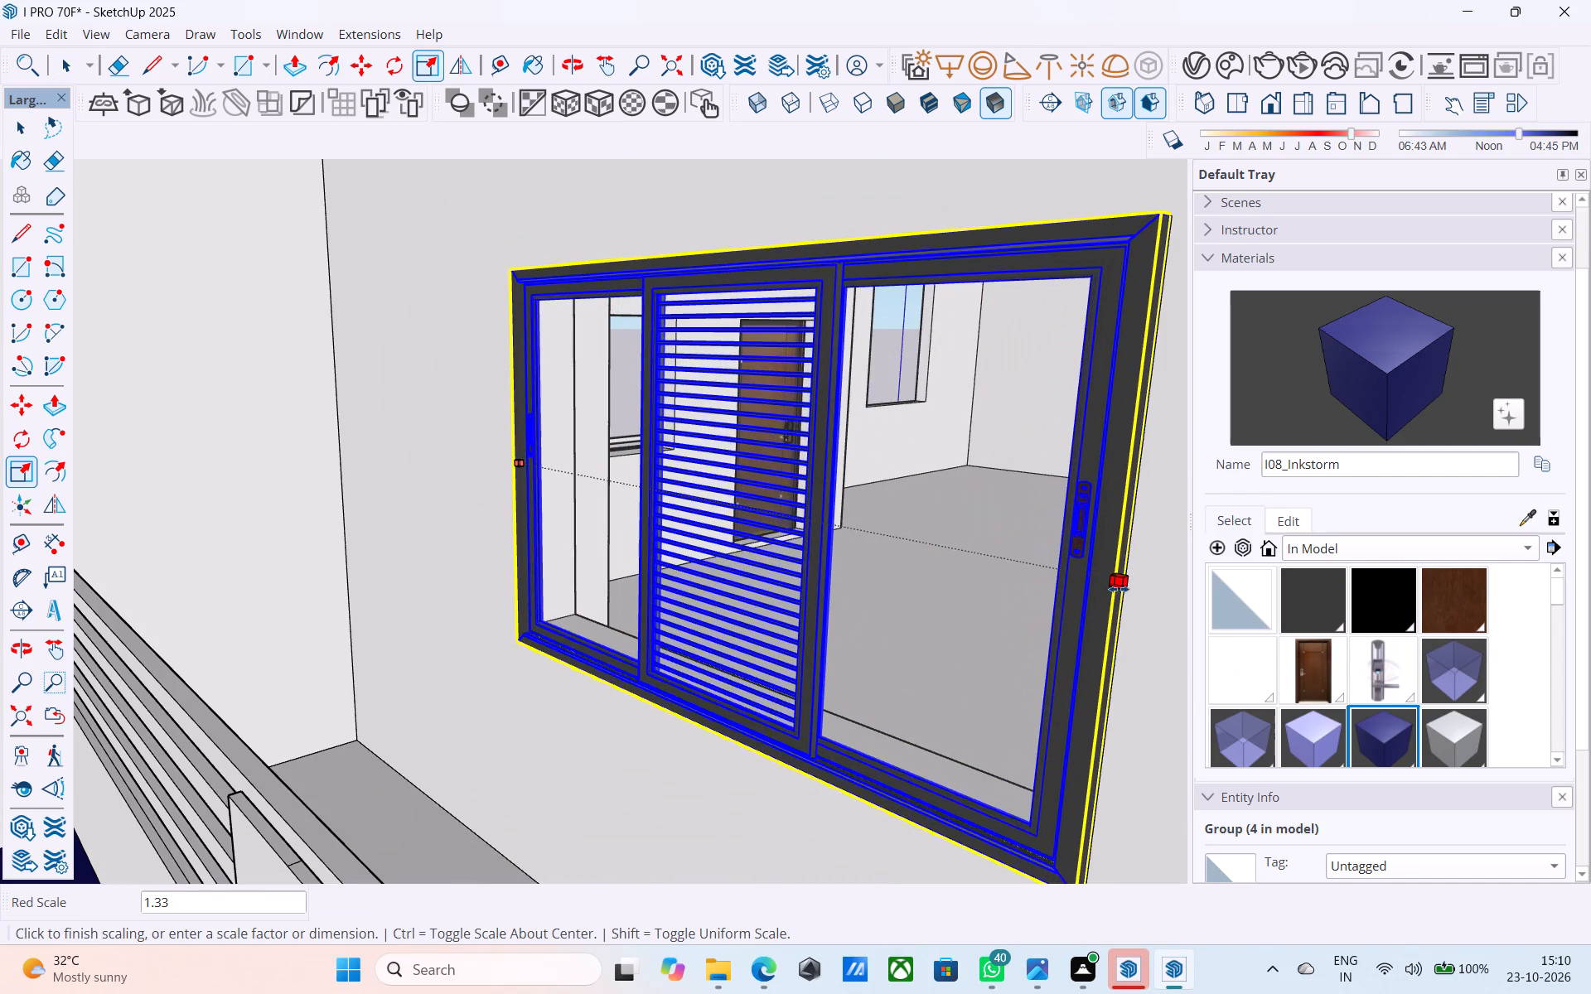
Scale the upper front balcony window's width to reach the far side edge of its surrounding frame.
{"action": "scroll", "coordinate": [917, 512], "scroll_direction": "down", "scroll_amount": 10}
{"action": "middle_click_drag", "start_coordinate": [787, 525], "coordinate": [946, 510]}
{"action": "scroll", "coordinate": [941, 505], "scroll_direction": "down", "scroll_amount": 20}
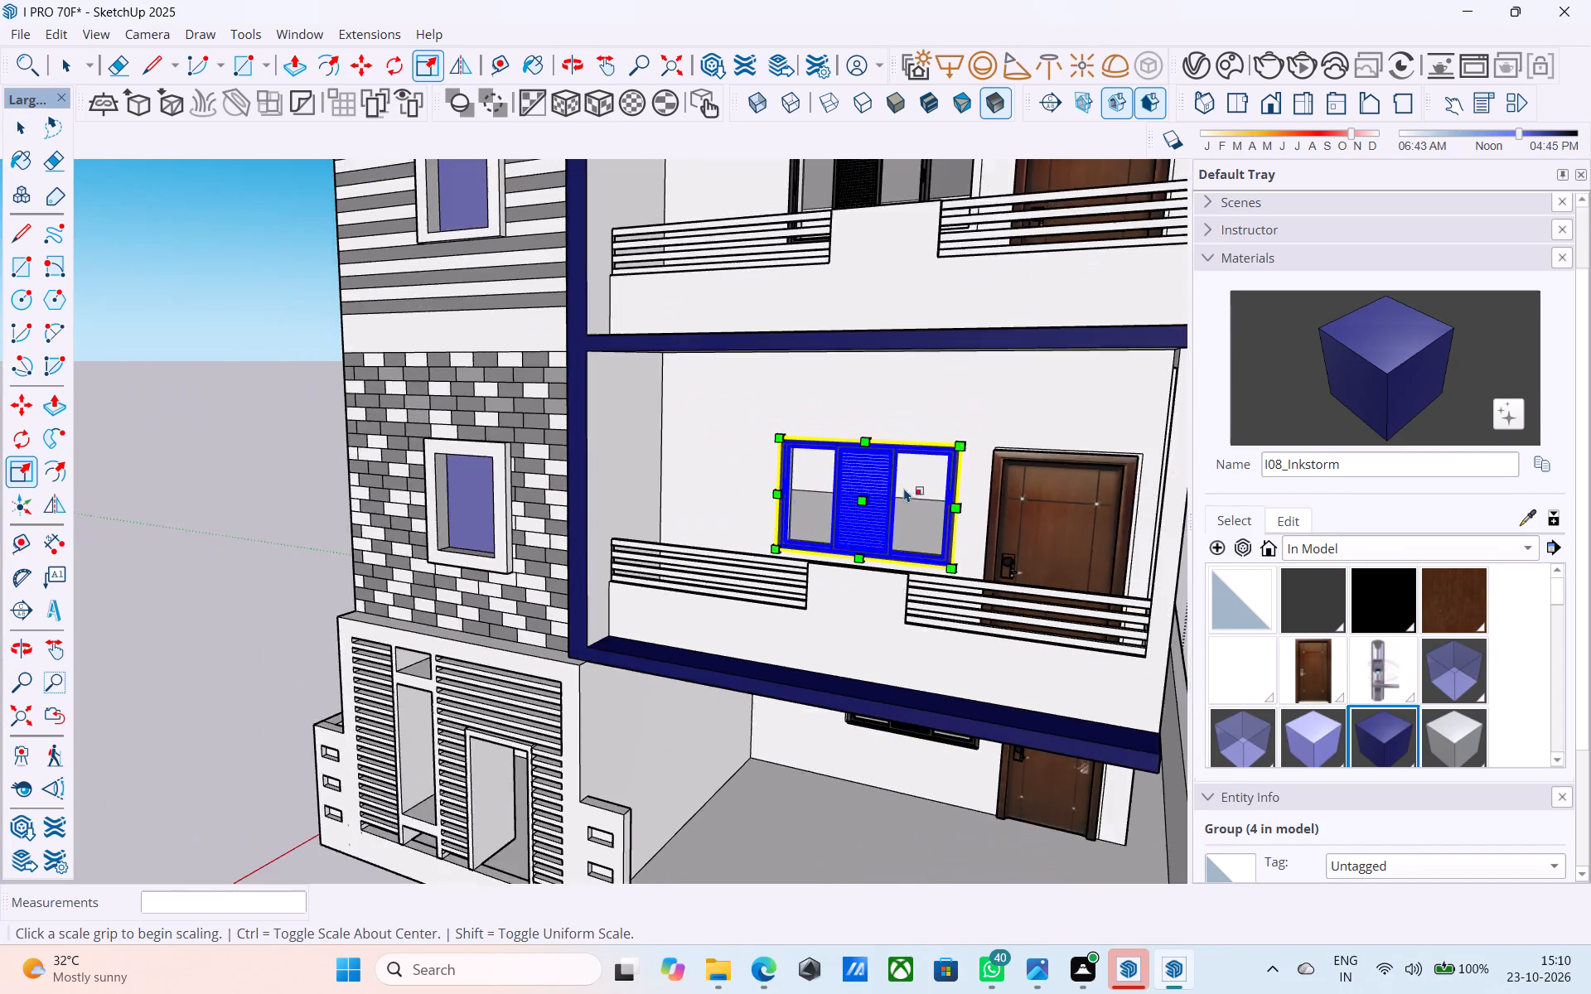
{"action": "scroll", "coordinate": [904, 488], "scroll_direction": "down", "scroll_amount": 1}
{"action": "middle_click_drag", "start_coordinate": [878, 495], "coordinate": [891, 594], "text": "shift"}
{"action": "middle_click_drag", "start_coordinate": [975, 413], "coordinate": [800, 408]}
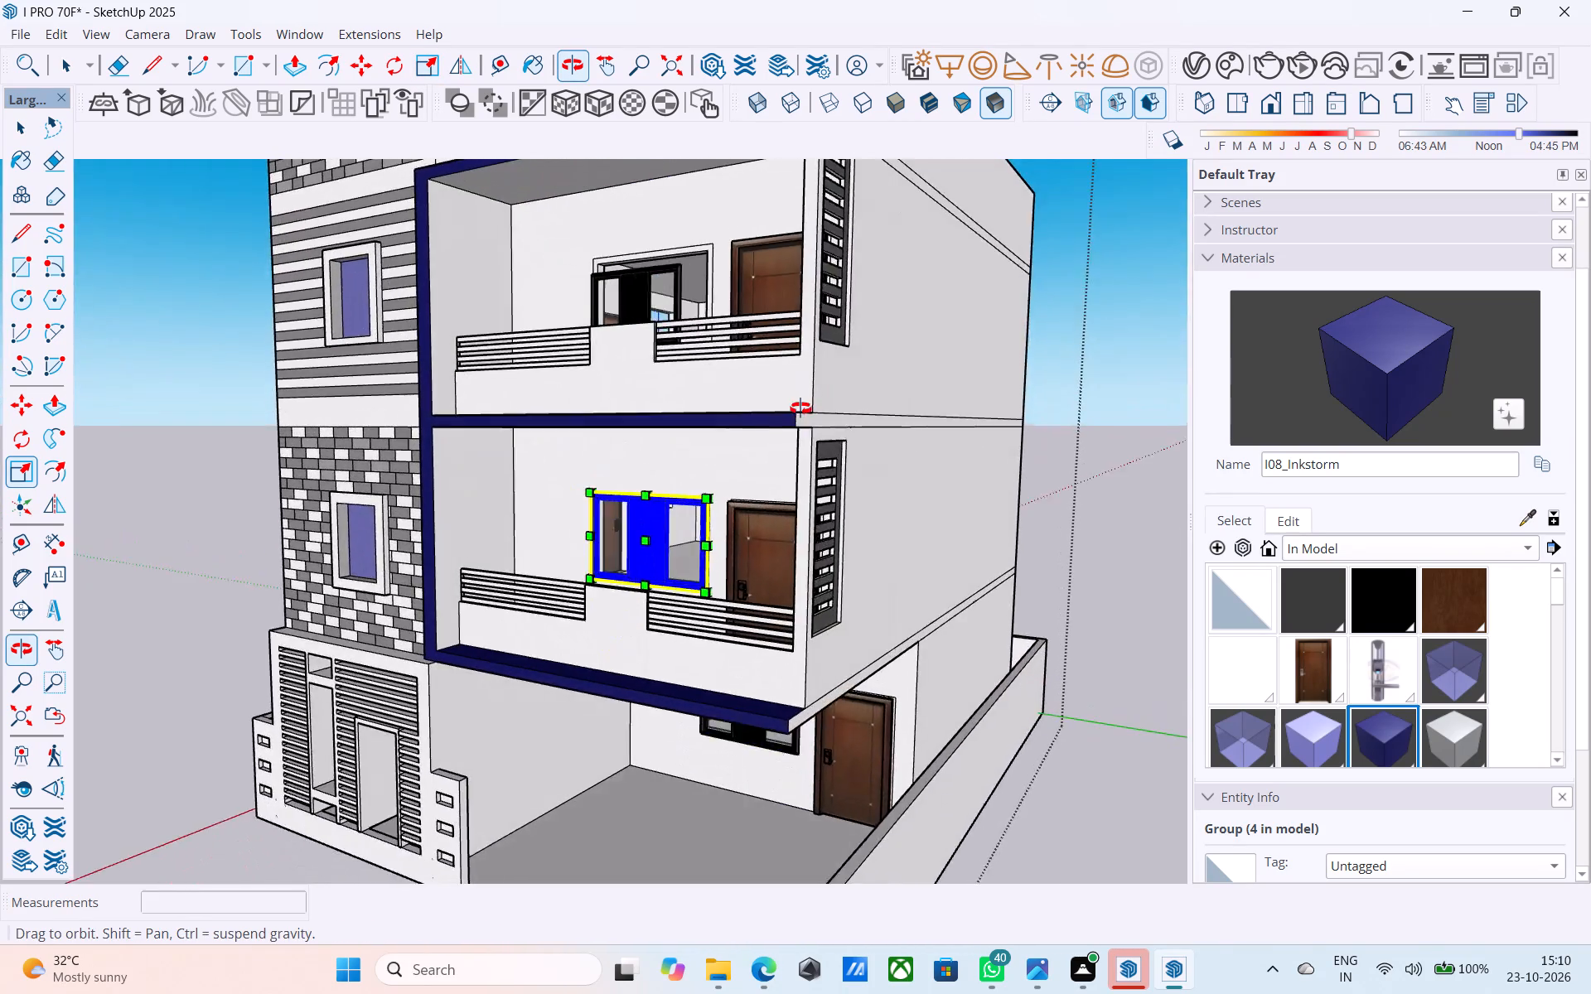
{"action": "middle_click_drag", "start_coordinate": [800, 408], "coordinate": [839, 498]}
{"action": "scroll", "coordinate": [813, 492], "scroll_direction": "up", "scroll_amount": 4}
{"action": "key", "text": "space"}
{"action": "left_click", "coordinate": [670, 449]}
{"action": "scroll", "coordinate": [667, 448], "scroll_direction": "up", "scroll_amount": 4}
{"action": "key", "text": "s"}
{"action": "middle_click_drag", "start_coordinate": [662, 448], "coordinate": [635, 457]}
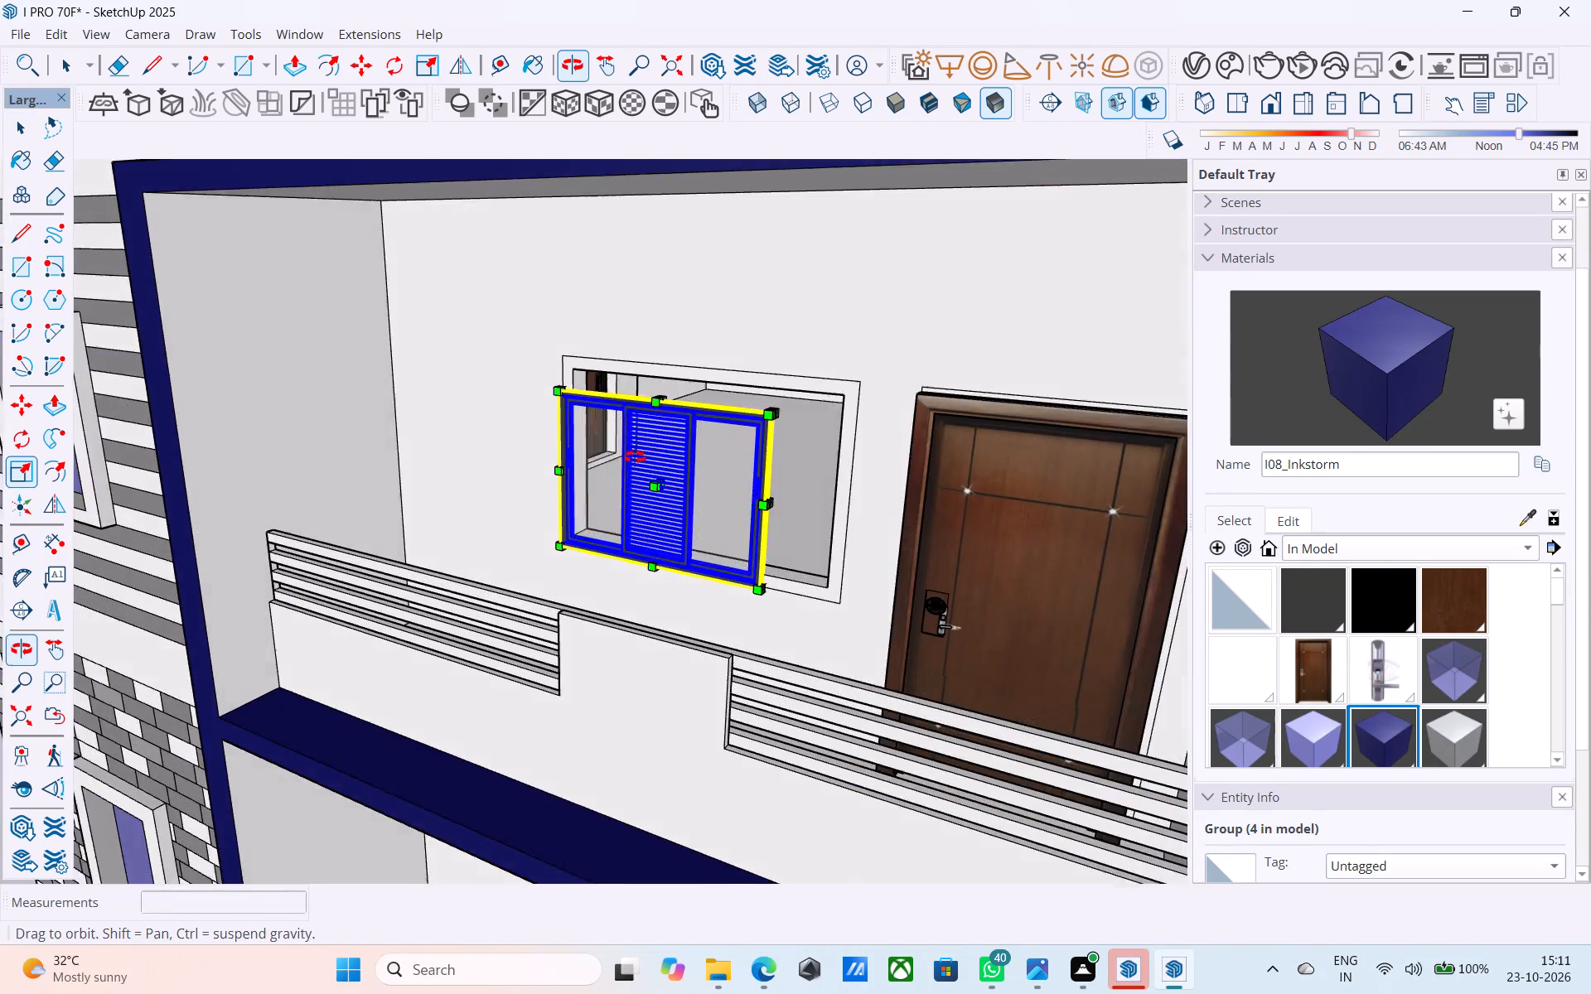
{"action": "middle_click_drag", "start_coordinate": [635, 457], "coordinate": [498, 477]}
{"action": "scroll", "coordinate": [832, 519], "scroll_direction": "up", "scroll_amount": 8}
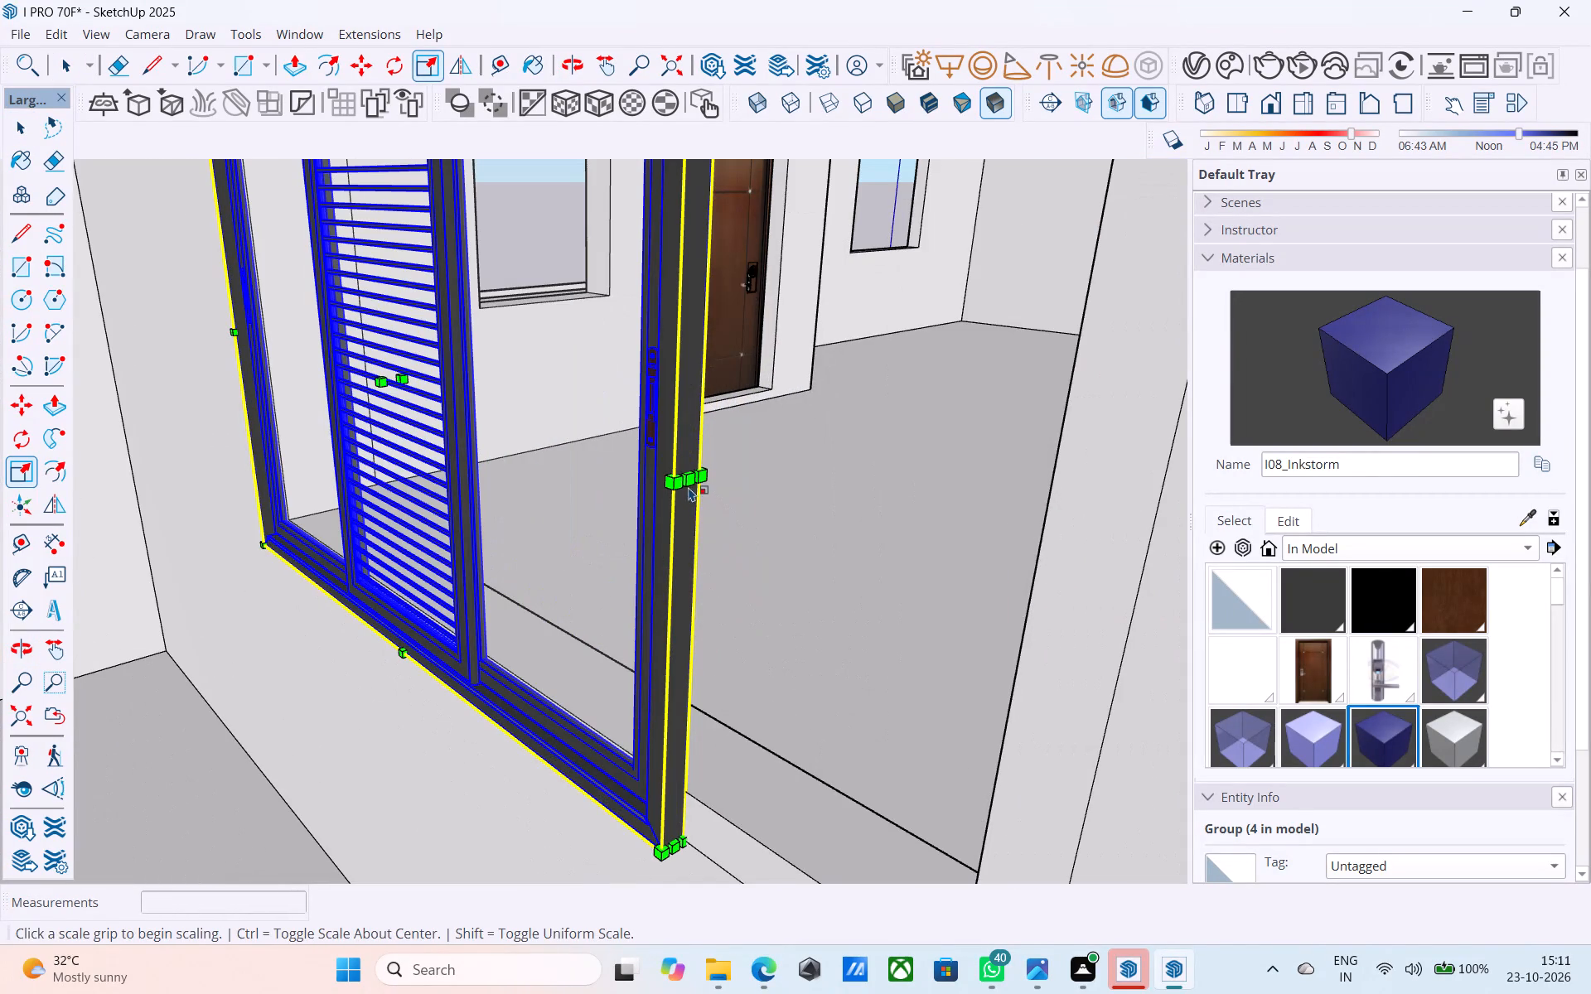
{"action": "left_click", "coordinate": [692, 480]}
{"action": "scroll", "coordinate": [937, 544], "scroll_direction": "down", "scroll_amount": 6}
{"action": "left_click", "coordinate": [1063, 591]}
Scale the upper front balcony window's height by about 1.21 up to the top edge of its frame.
{"action": "scroll", "coordinate": [791, 527], "scroll_direction": "down", "scroll_amount": 2}
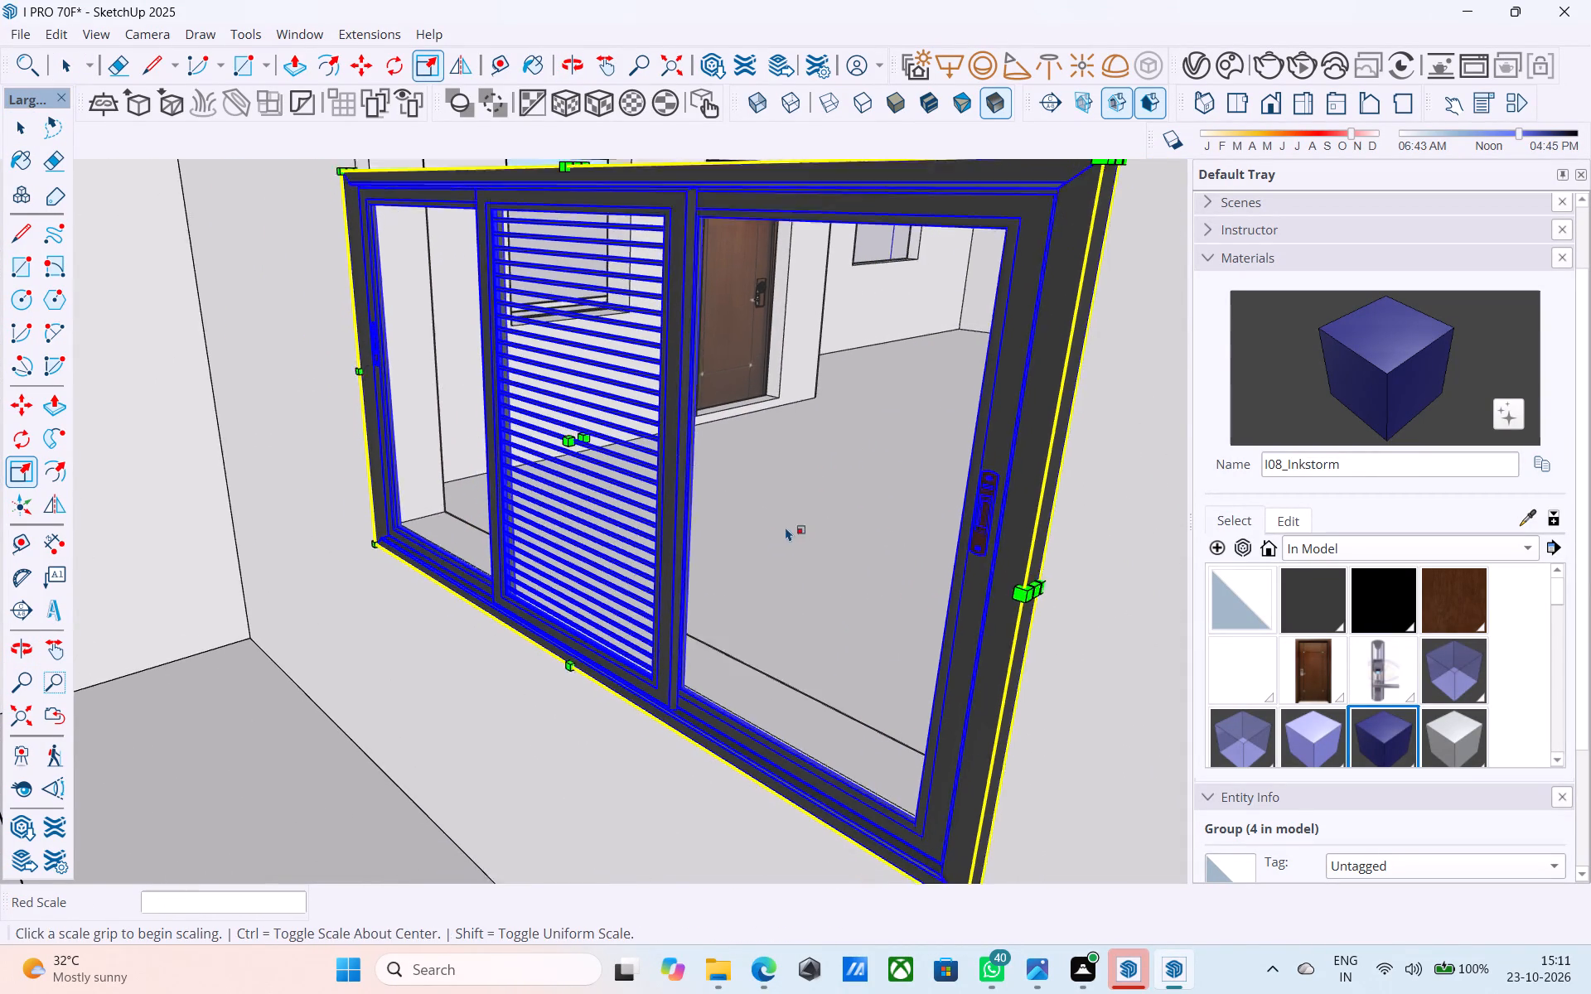
{"action": "scroll", "coordinate": [786, 527], "scroll_direction": "down", "scroll_amount": 8}
{"action": "middle_click_drag", "start_coordinate": [737, 545], "coordinate": [760, 625]}
{"action": "scroll", "coordinate": [635, 335], "scroll_direction": "up", "scroll_amount": 7}
{"action": "scroll", "coordinate": [677, 291], "scroll_direction": "down", "scroll_amount": 3}
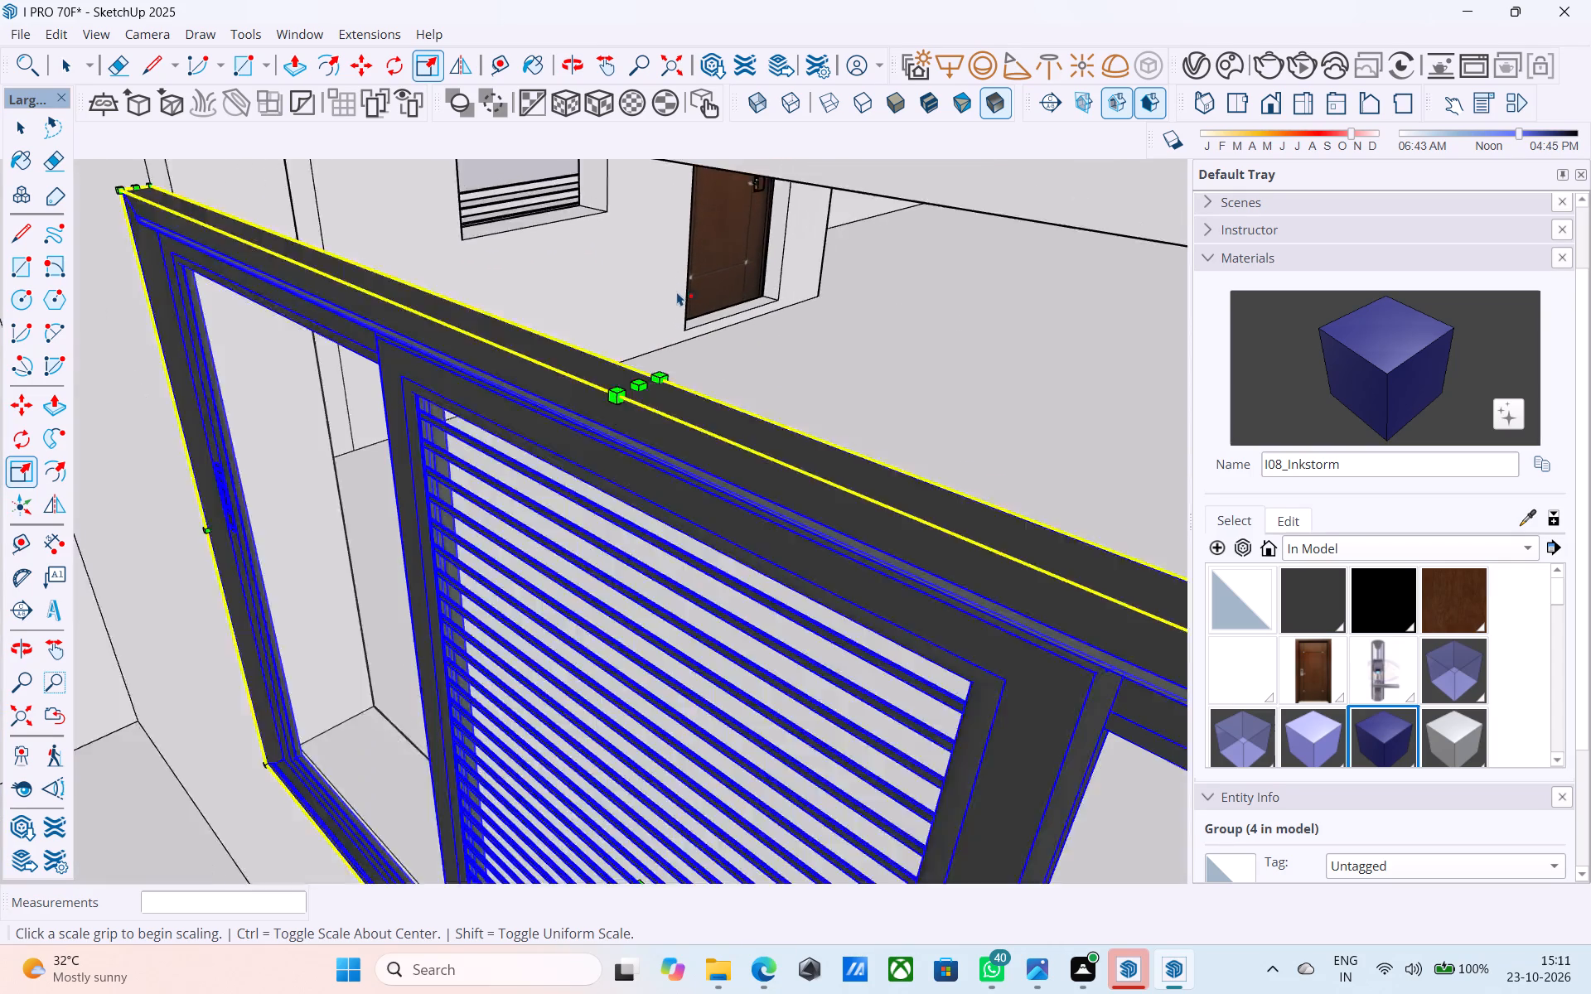
{"action": "left_click", "coordinate": [663, 332]}
{"action": "scroll", "coordinate": [665, 319], "scroll_direction": "down", "scroll_amount": 4}
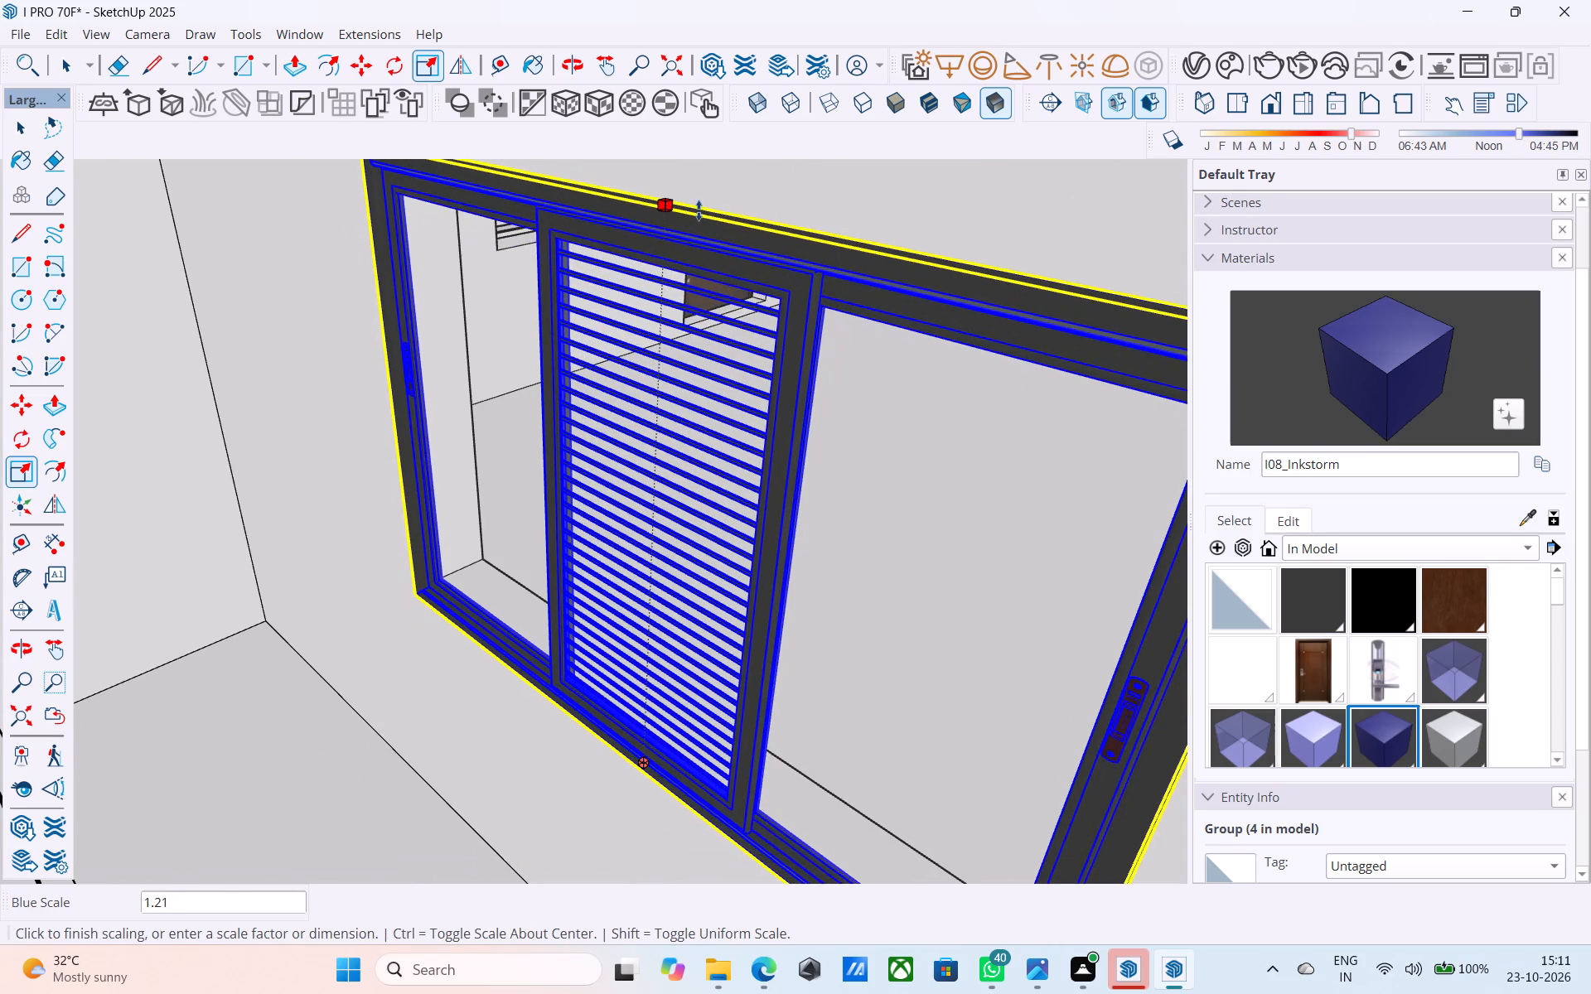
{"action": "left_click", "coordinate": [699, 210]}
{"action": "middle_click_drag", "start_coordinate": [618, 309], "coordinate": [755, 234]}
{"action": "scroll", "coordinate": [764, 241], "scroll_direction": "down", "scroll_amount": 18}
{"action": "middle_click_drag", "start_coordinate": [582, 393], "coordinate": [628, 344]}
{"action": "scroll", "coordinate": [657, 335], "scroll_direction": "up", "scroll_amount": 1}
{"action": "scroll", "coordinate": [665, 330], "scroll_direction": "down", "scroll_amount": 11}
{"action": "key", "text": "space"}
Save the model, purging its unused items.
{"action": "middle_click_drag", "start_coordinate": [662, 358], "coordinate": [737, 340]}
{"action": "key", "text": "ctrl+s"}
{"action": "scroll", "coordinate": [737, 333], "scroll_direction": "down", "scroll_amount": 7}
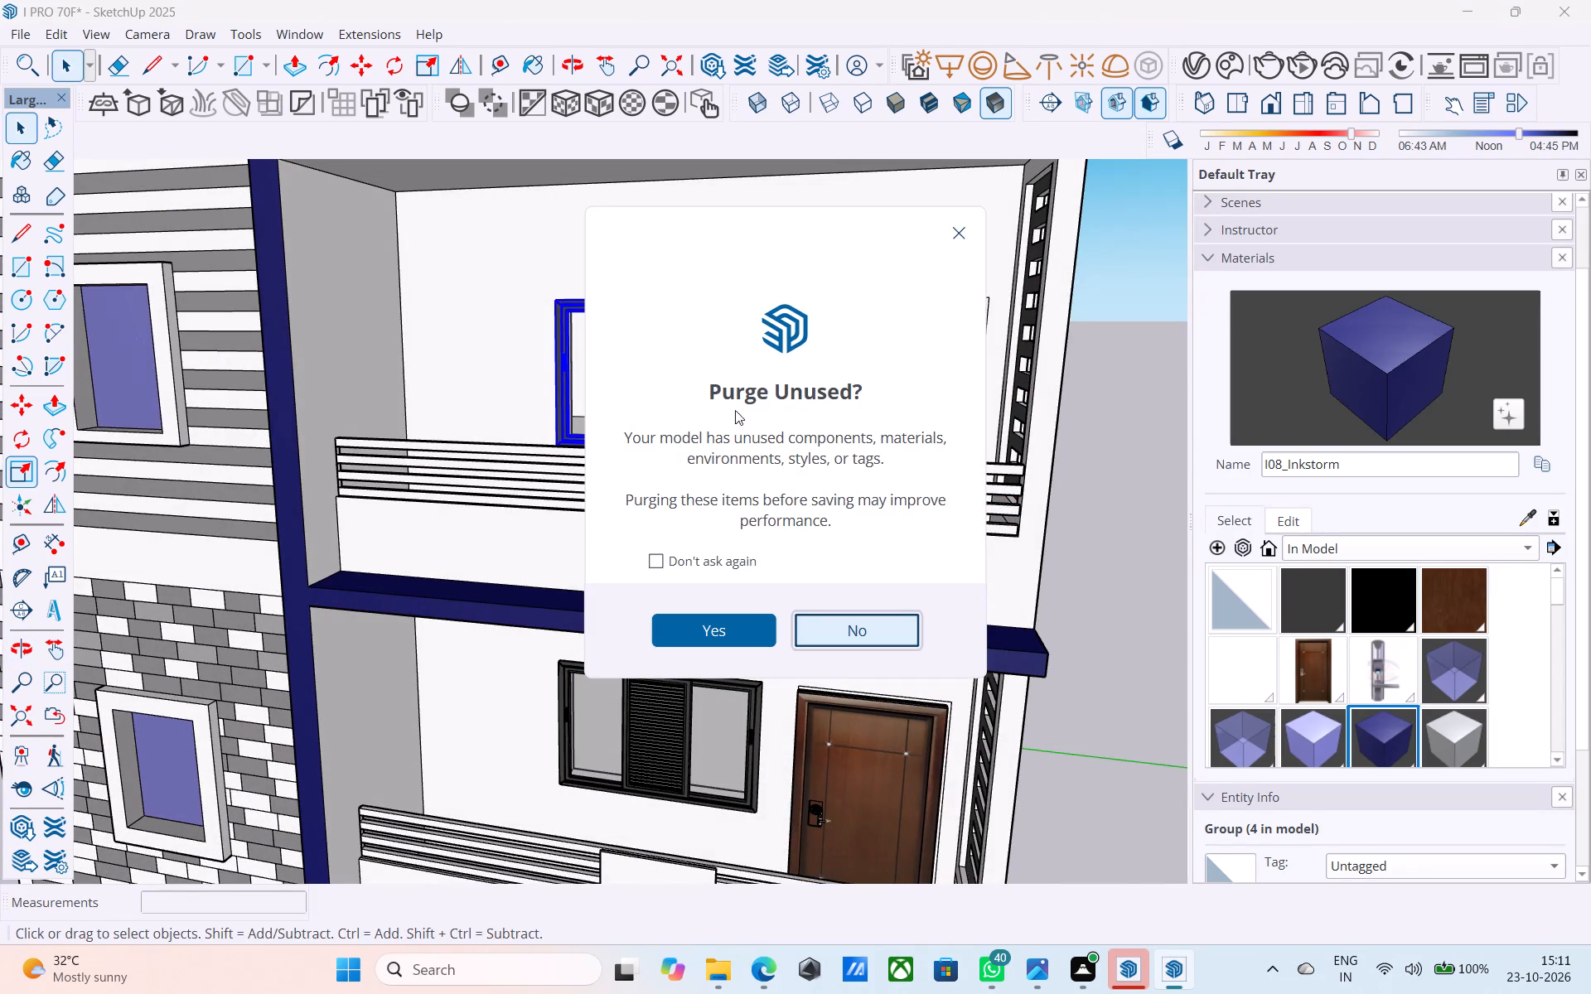
{"action": "left_click", "coordinate": [742, 623]}
Clear the selection and examine the whole front elevation and the materials used in the model.
{"action": "scroll", "coordinate": [646, 467], "scroll_direction": "down", "scroll_amount": 12}
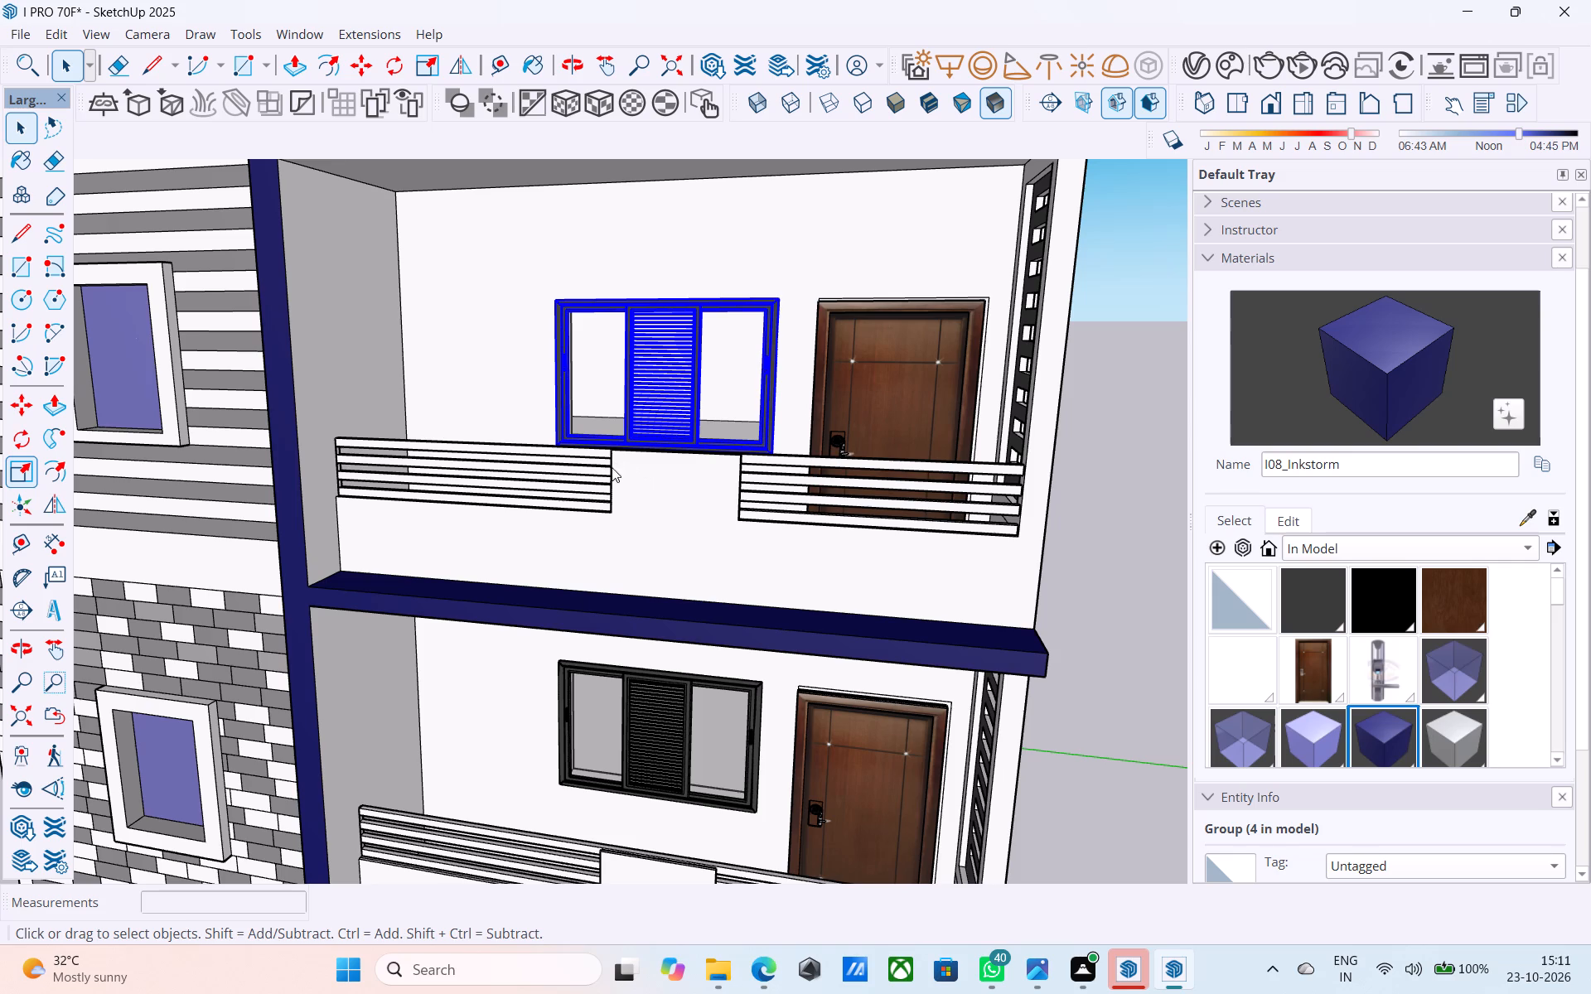
{"action": "scroll", "coordinate": [599, 454], "scroll_direction": "down", "scroll_amount": 12}
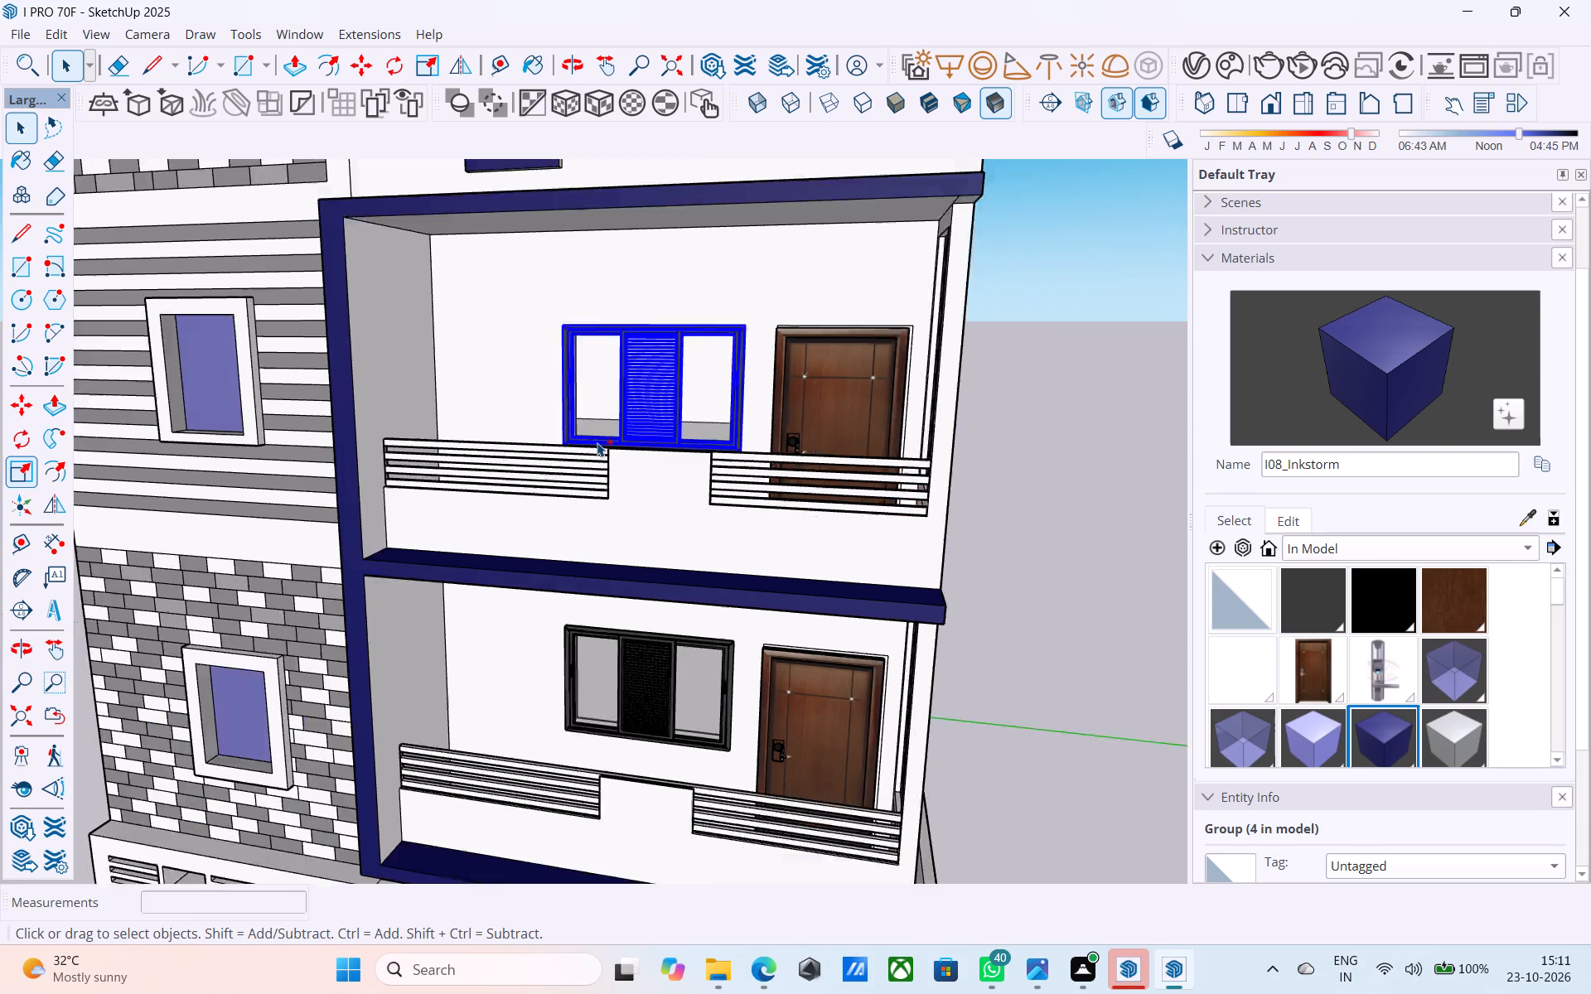
{"action": "scroll", "coordinate": [597, 442], "scroll_direction": "down", "scroll_amount": 10}
{"action": "middle_click_drag", "start_coordinate": [597, 475], "coordinate": [617, 427]}
{"action": "left_click", "coordinate": [821, 471]}
{"action": "middle_click_drag", "start_coordinate": [734, 501], "coordinate": [784, 466]}
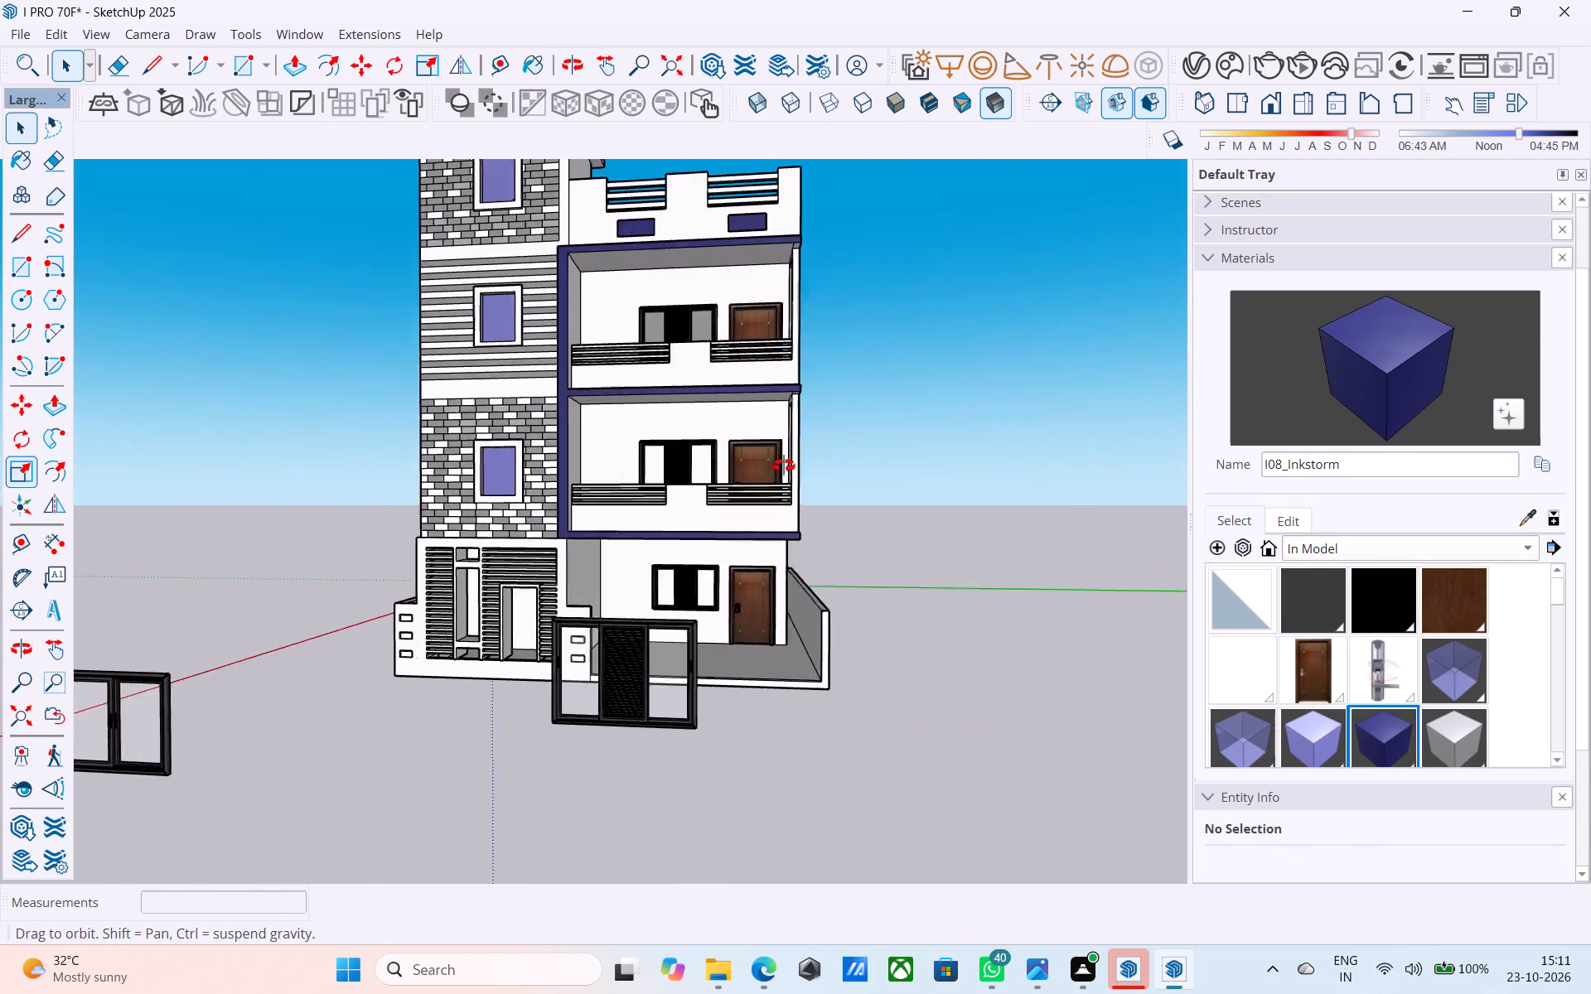
{"action": "middle_click_drag", "start_coordinate": [784, 466], "coordinate": [799, 477]}
{"action": "middle_click_drag", "start_coordinate": [723, 496], "coordinate": [773, 528]}
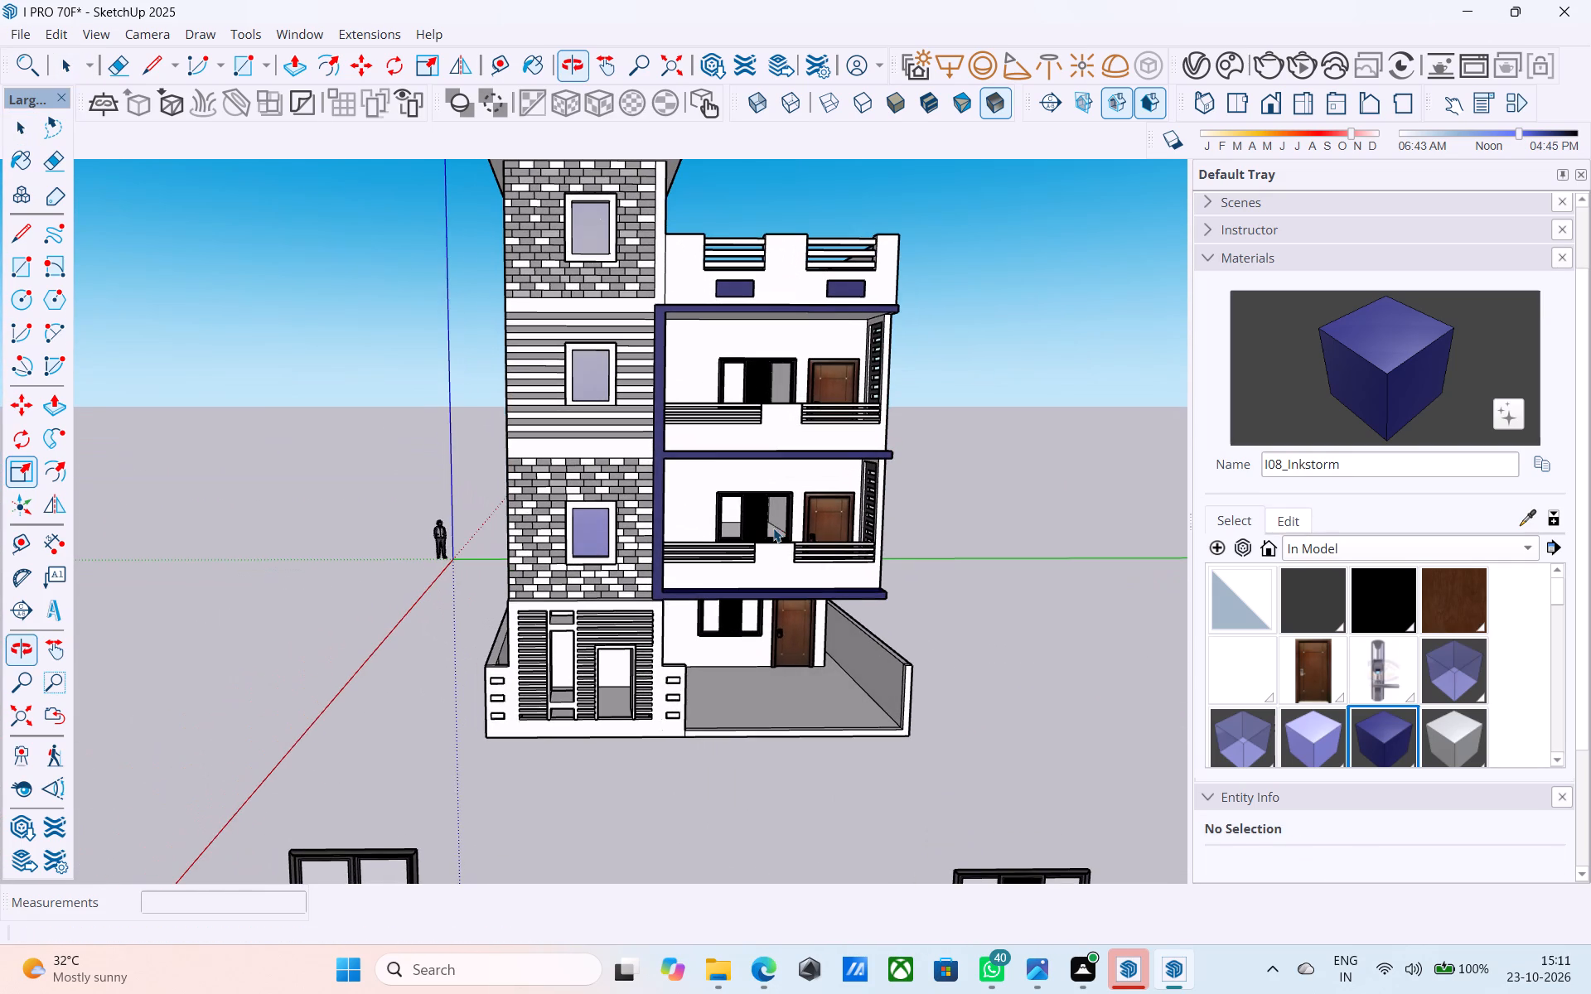
{"action": "scroll", "coordinate": [1405, 666], "scroll_direction": "down", "scroll_amount": 6}
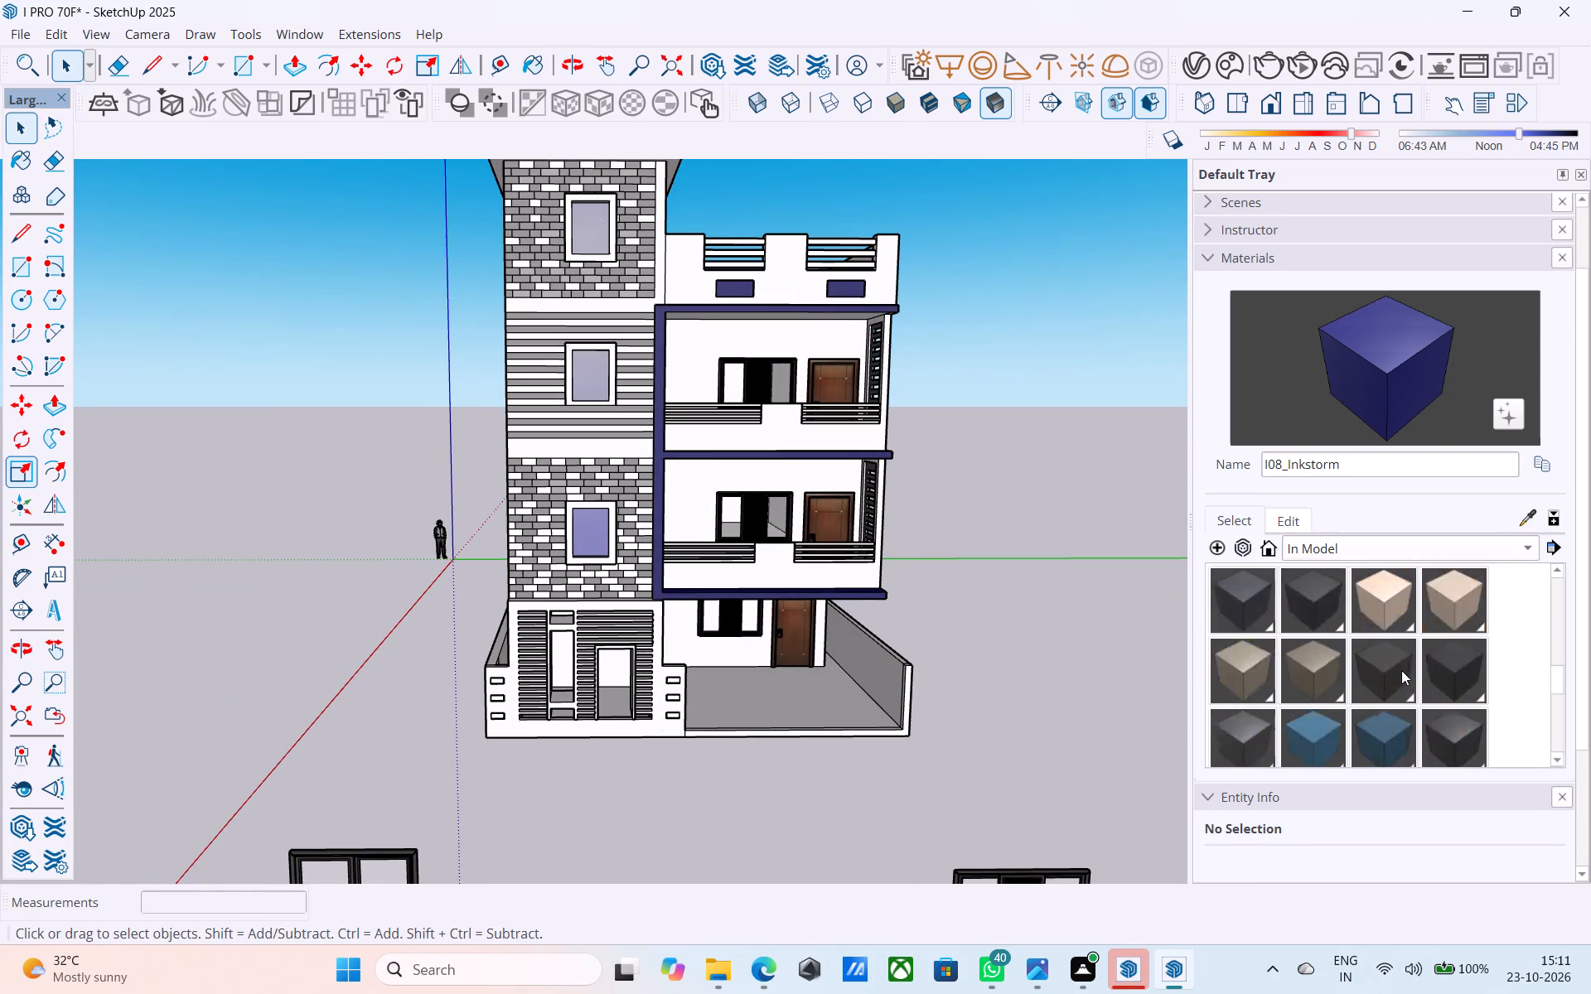
{"action": "scroll", "coordinate": [1401, 670], "scroll_direction": "up", "scroll_amount": 7}
{"action": "scroll", "coordinate": [1400, 670], "scroll_direction": "down", "scroll_amount": 7}
{"action": "scroll", "coordinate": [1391, 668], "scroll_direction": "up", "scroll_amount": 7}
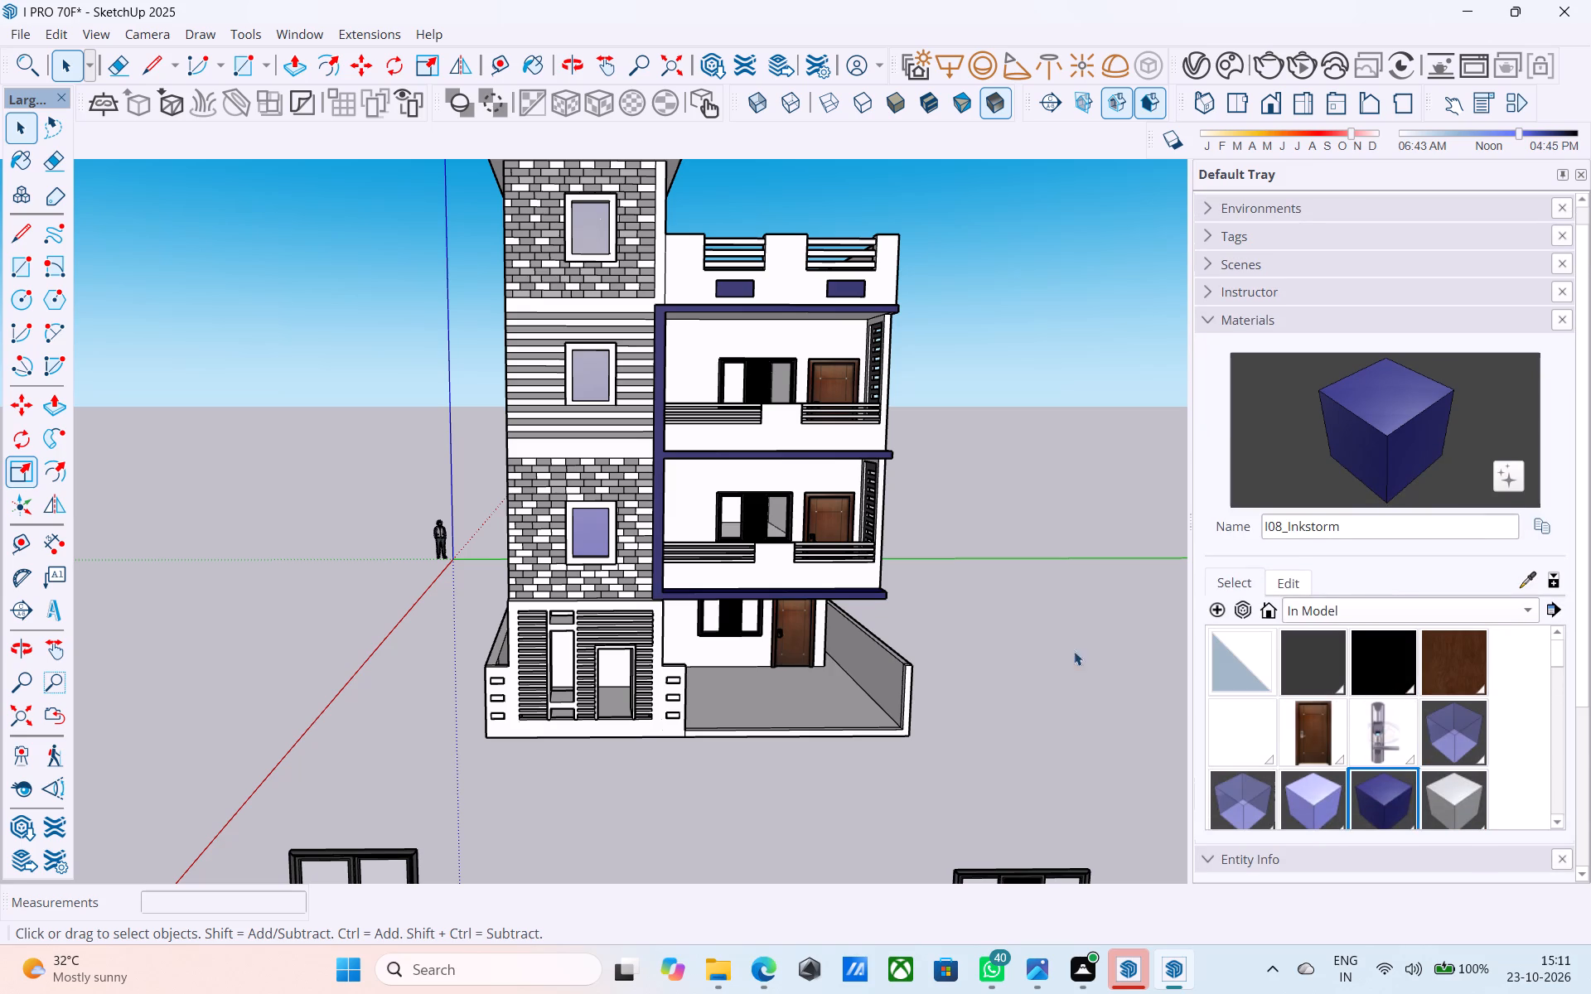
Open the ground-floor entrance door for editing through its nested levels and select the front face of its leaf.
{"action": "left_click", "coordinate": [810, 635]}
{"action": "left_click", "coordinate": [804, 634]}
{"action": "scroll", "coordinate": [801, 633], "scroll_direction": "up", "scroll_amount": 4}
{"action": "double_click", "coordinate": [801, 632]}
{"action": "scroll", "coordinate": [797, 630], "scroll_direction": "up", "scroll_amount": 5}
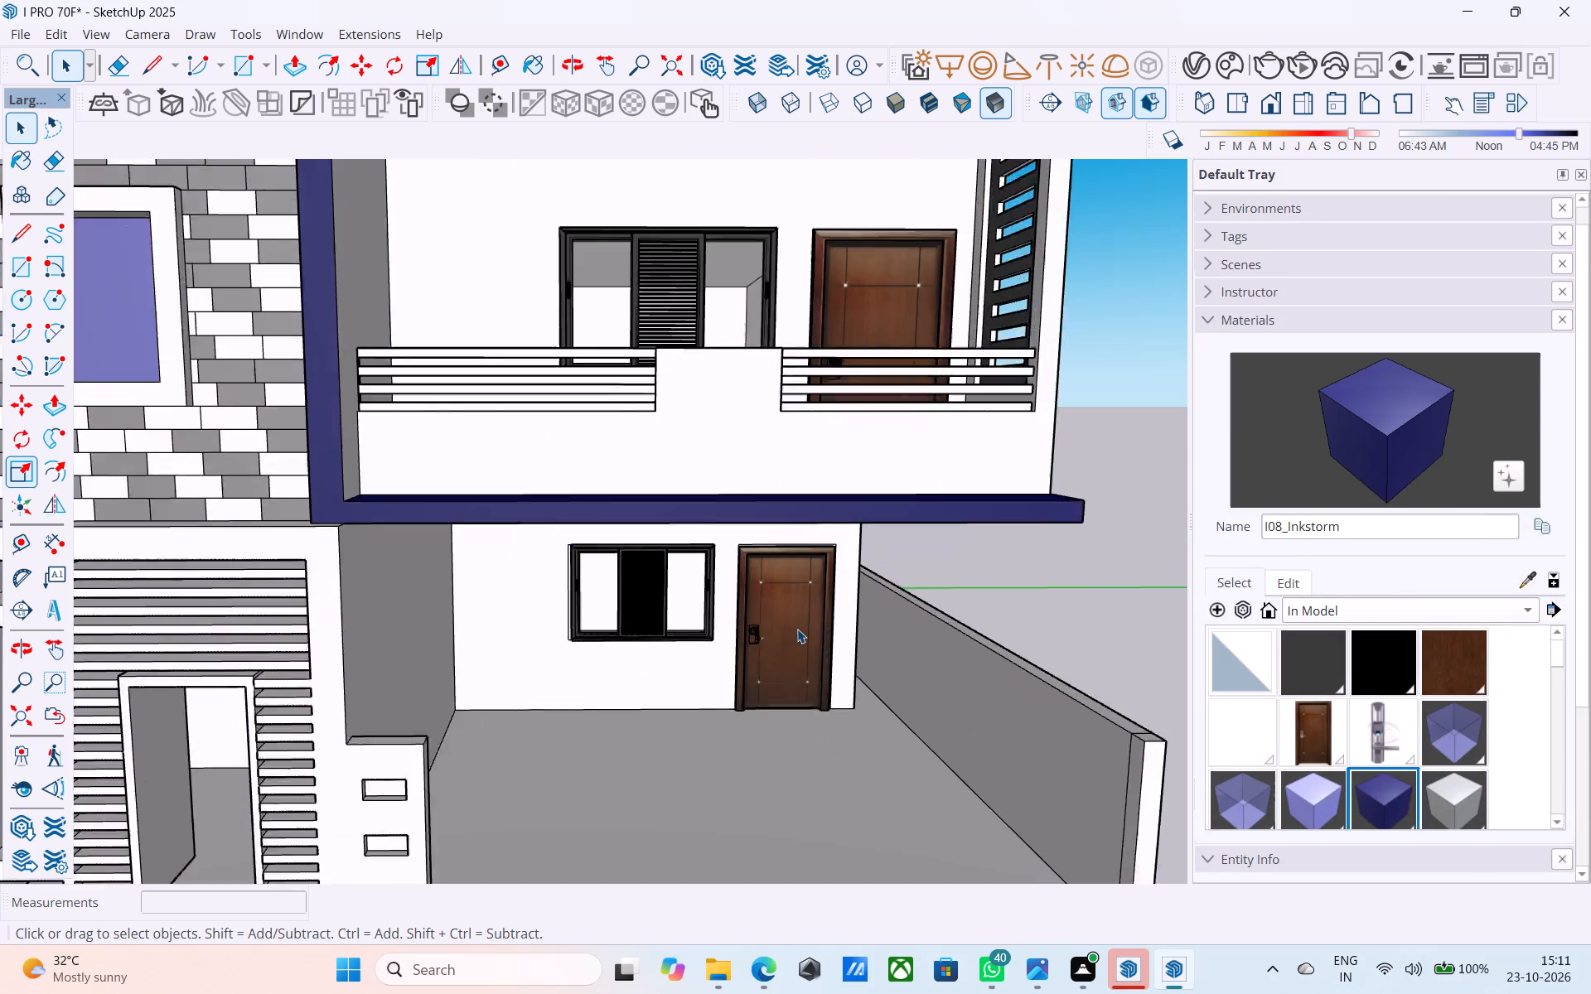
{"action": "double_click", "coordinate": [796, 629]}
{"action": "scroll", "coordinate": [795, 628], "scroll_direction": "up", "scroll_amount": 4}
{"action": "left_click", "coordinate": [793, 626]}
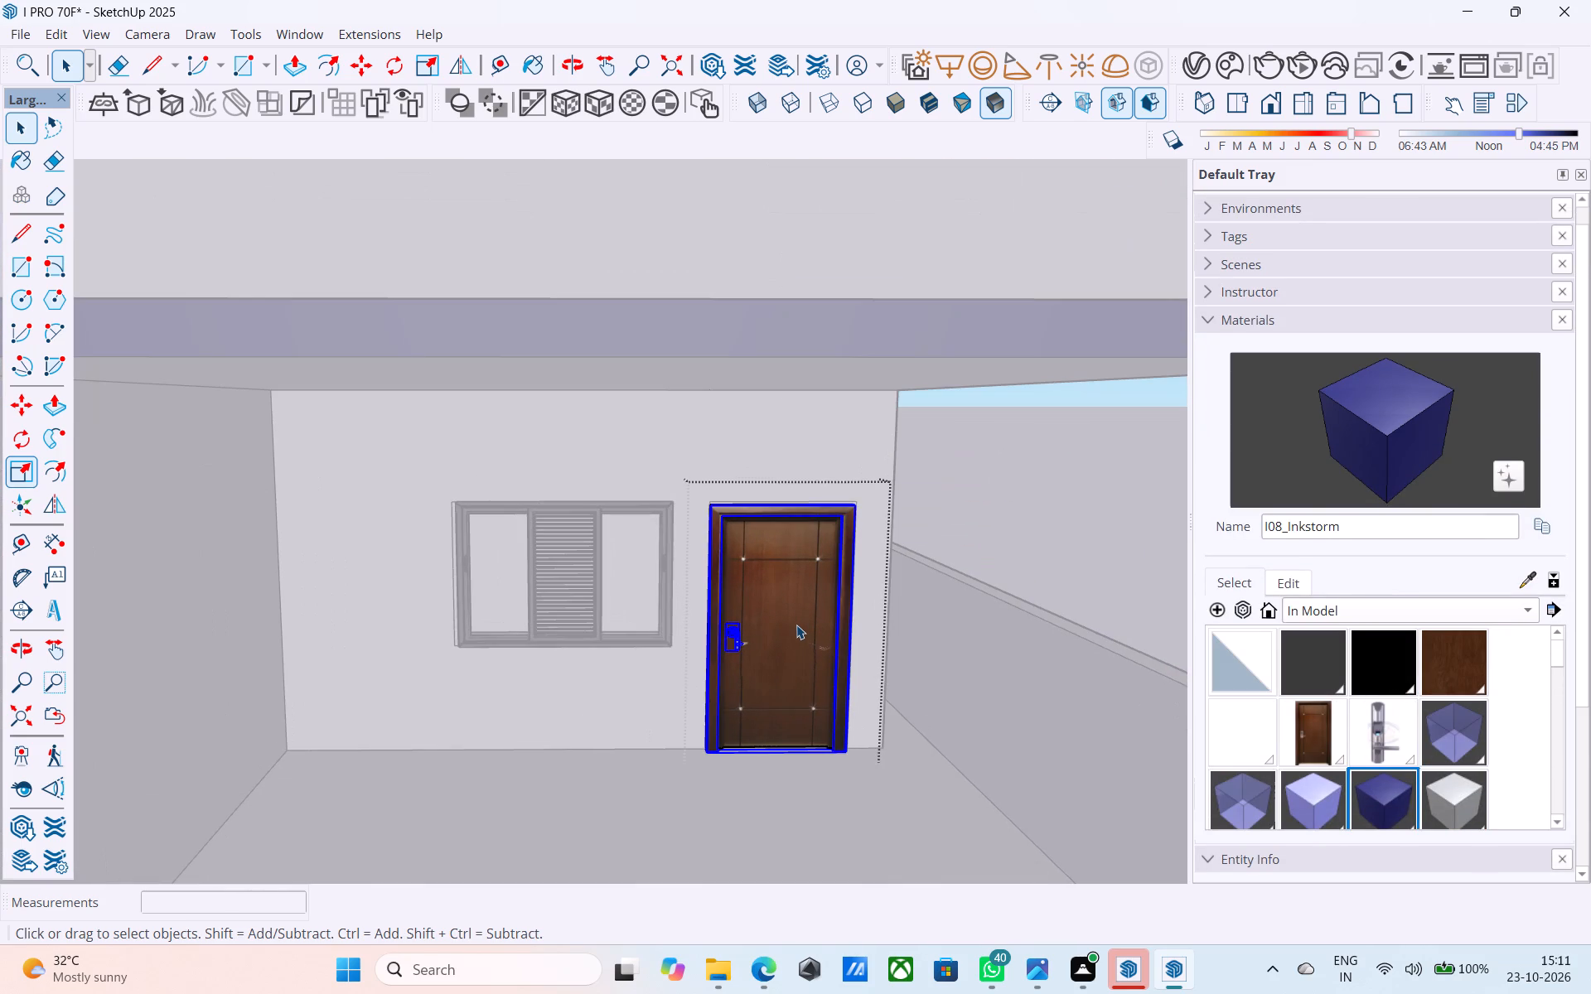
{"action": "double_click", "coordinate": [796, 625]}
{"action": "left_click", "coordinate": [796, 624]}
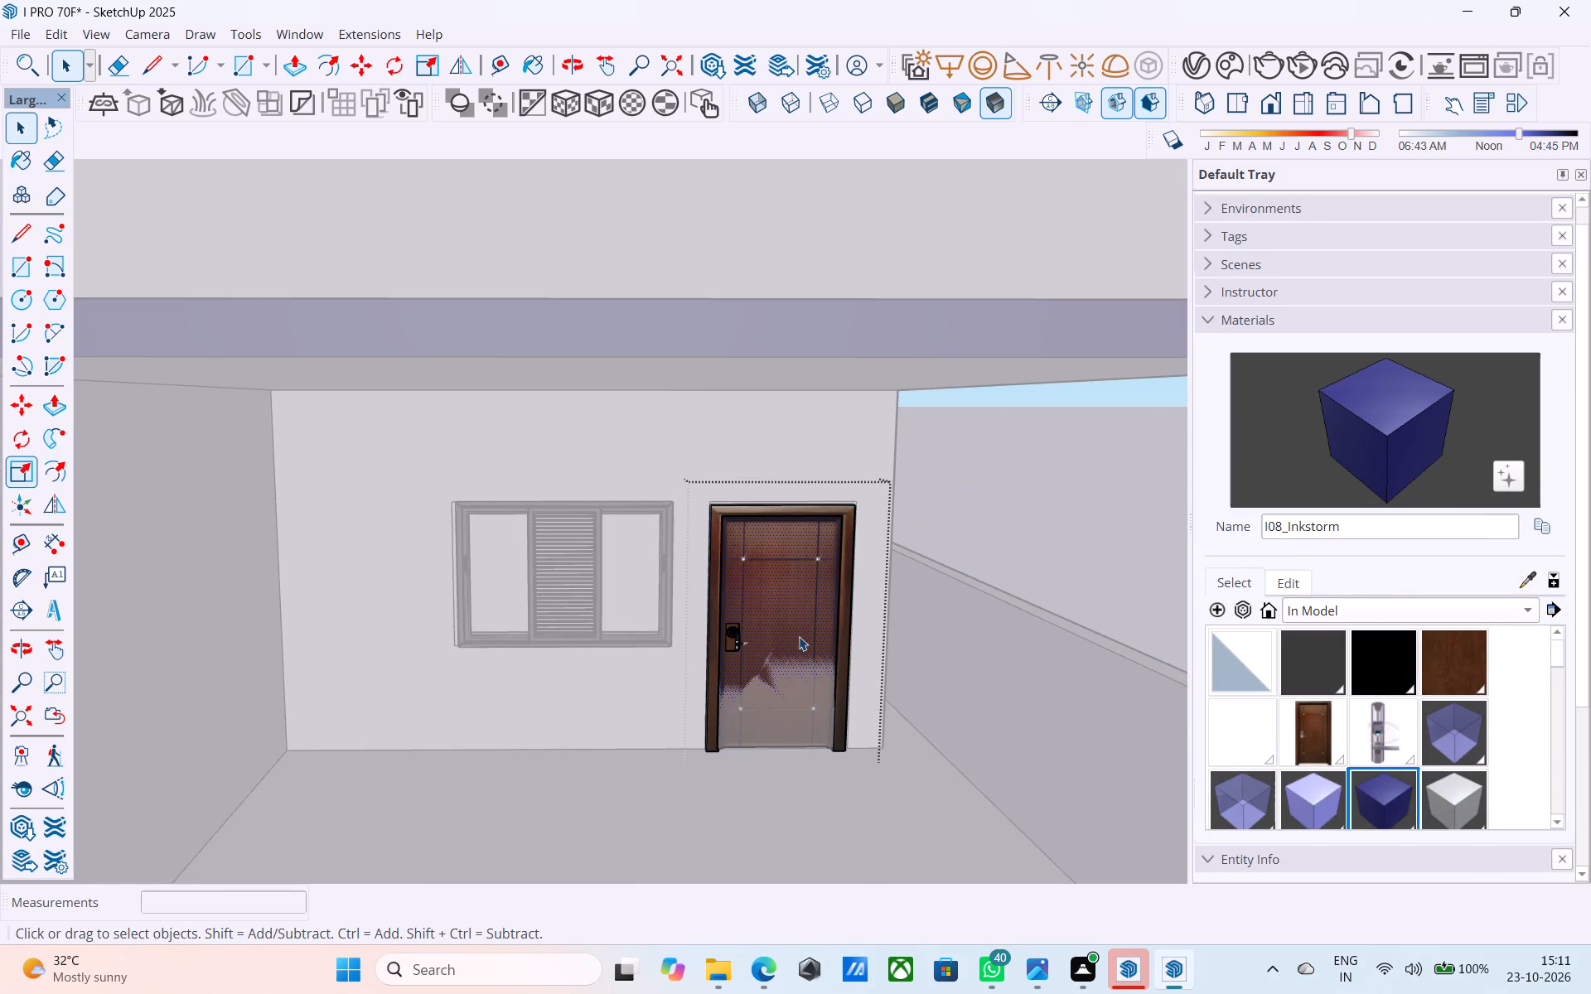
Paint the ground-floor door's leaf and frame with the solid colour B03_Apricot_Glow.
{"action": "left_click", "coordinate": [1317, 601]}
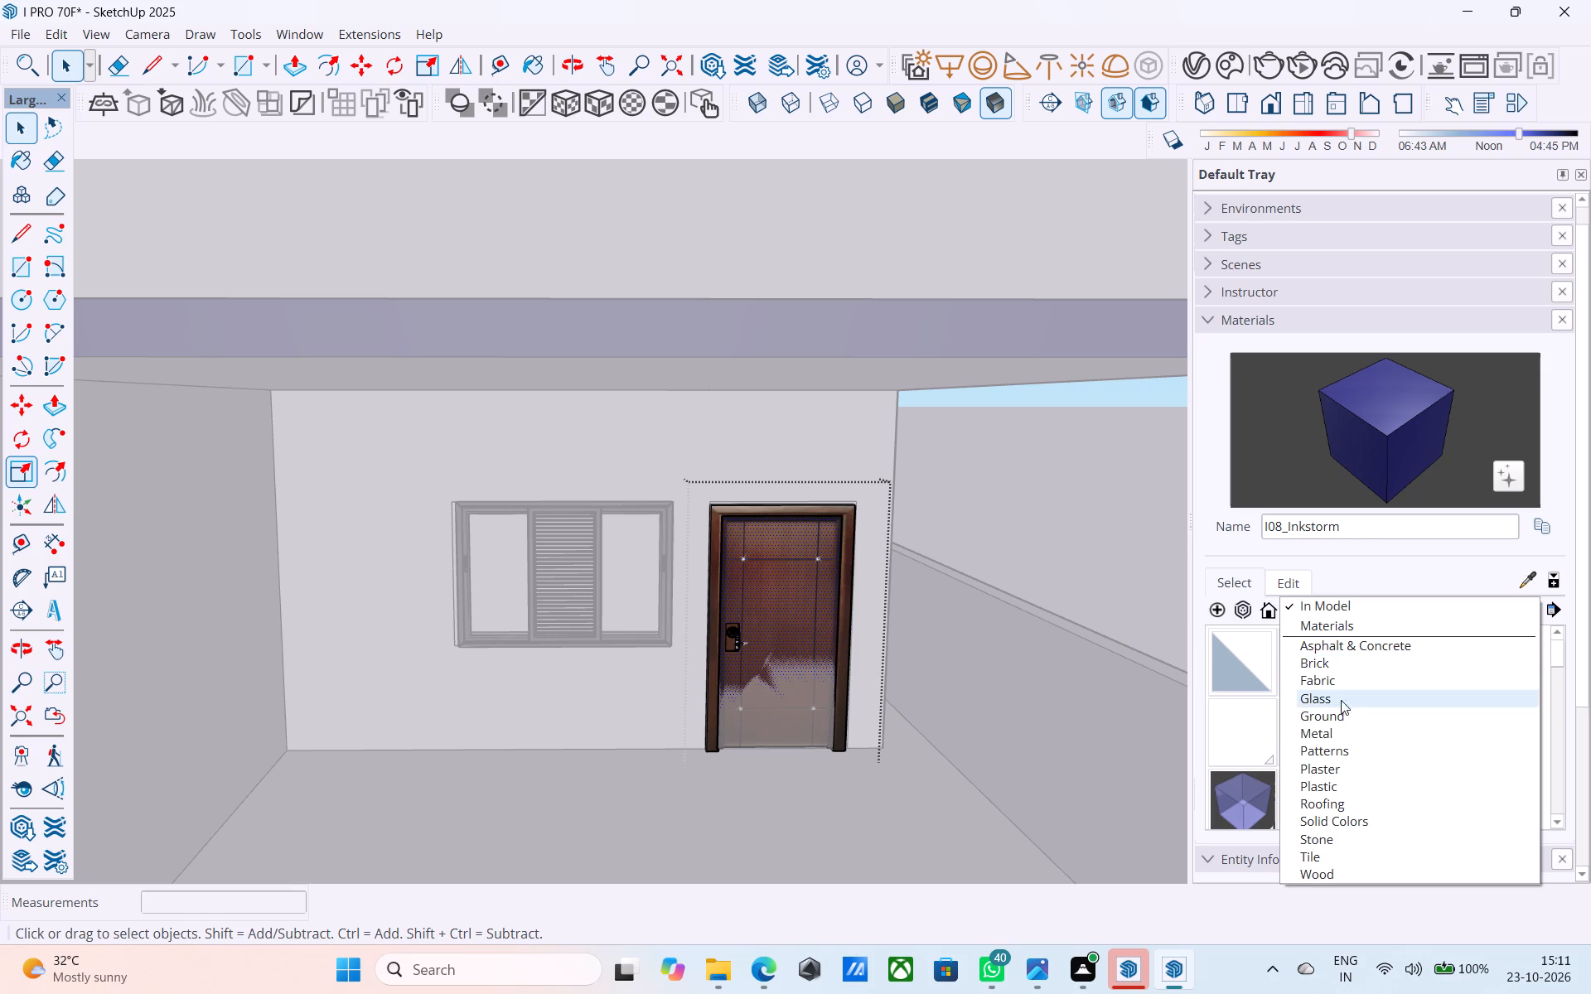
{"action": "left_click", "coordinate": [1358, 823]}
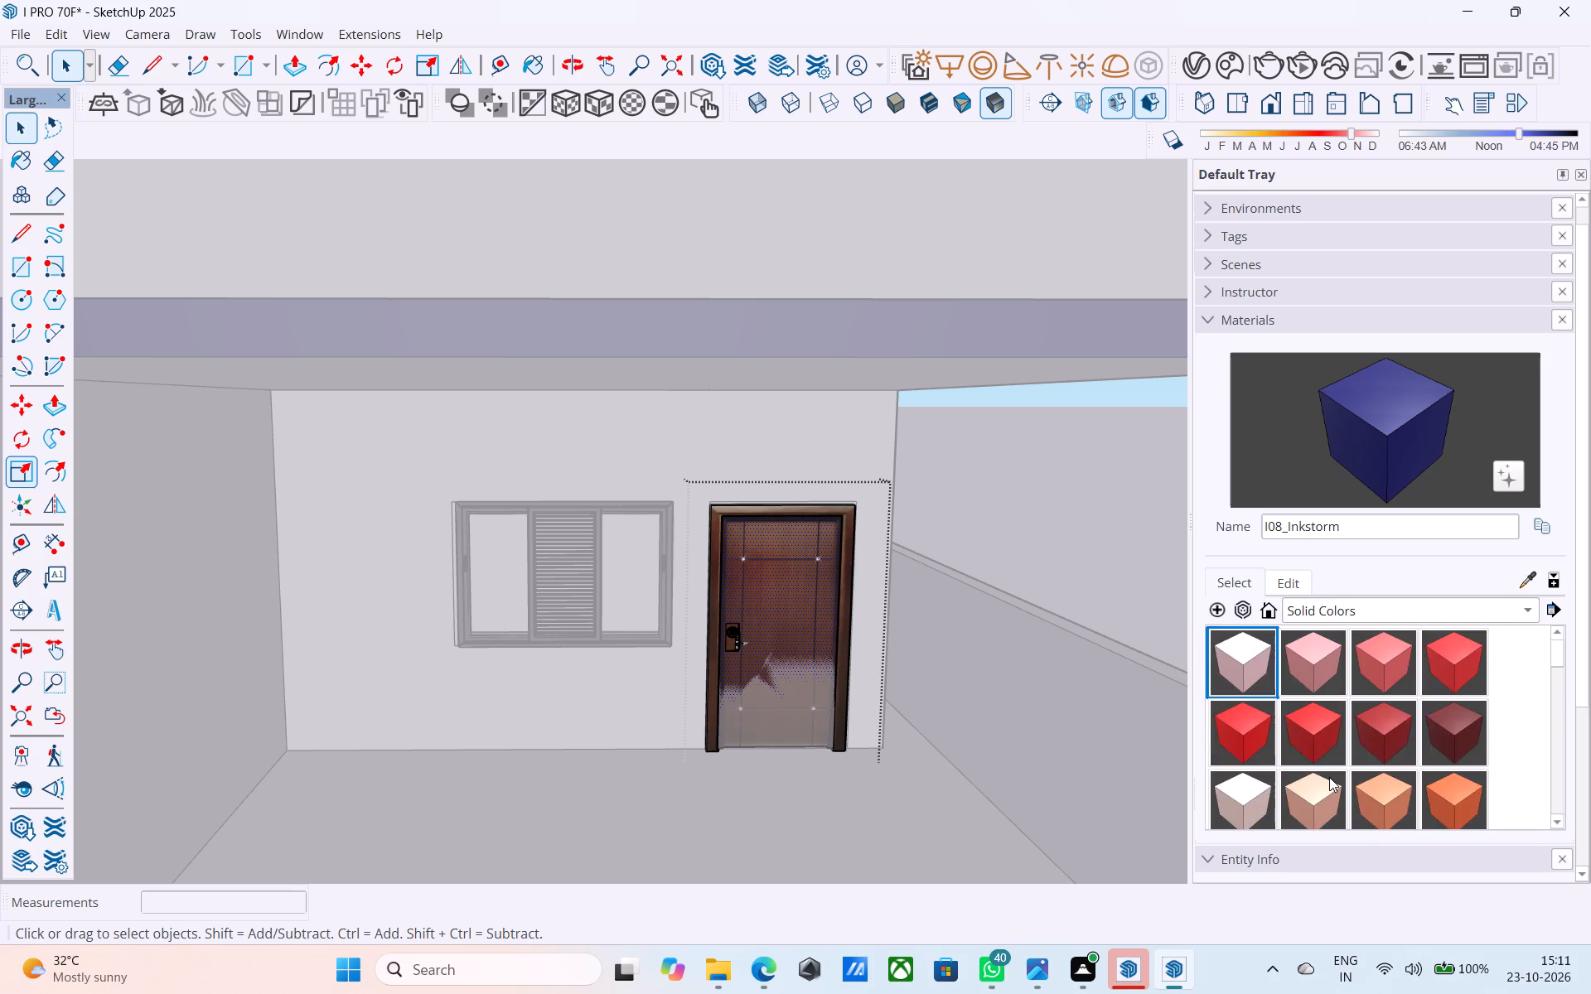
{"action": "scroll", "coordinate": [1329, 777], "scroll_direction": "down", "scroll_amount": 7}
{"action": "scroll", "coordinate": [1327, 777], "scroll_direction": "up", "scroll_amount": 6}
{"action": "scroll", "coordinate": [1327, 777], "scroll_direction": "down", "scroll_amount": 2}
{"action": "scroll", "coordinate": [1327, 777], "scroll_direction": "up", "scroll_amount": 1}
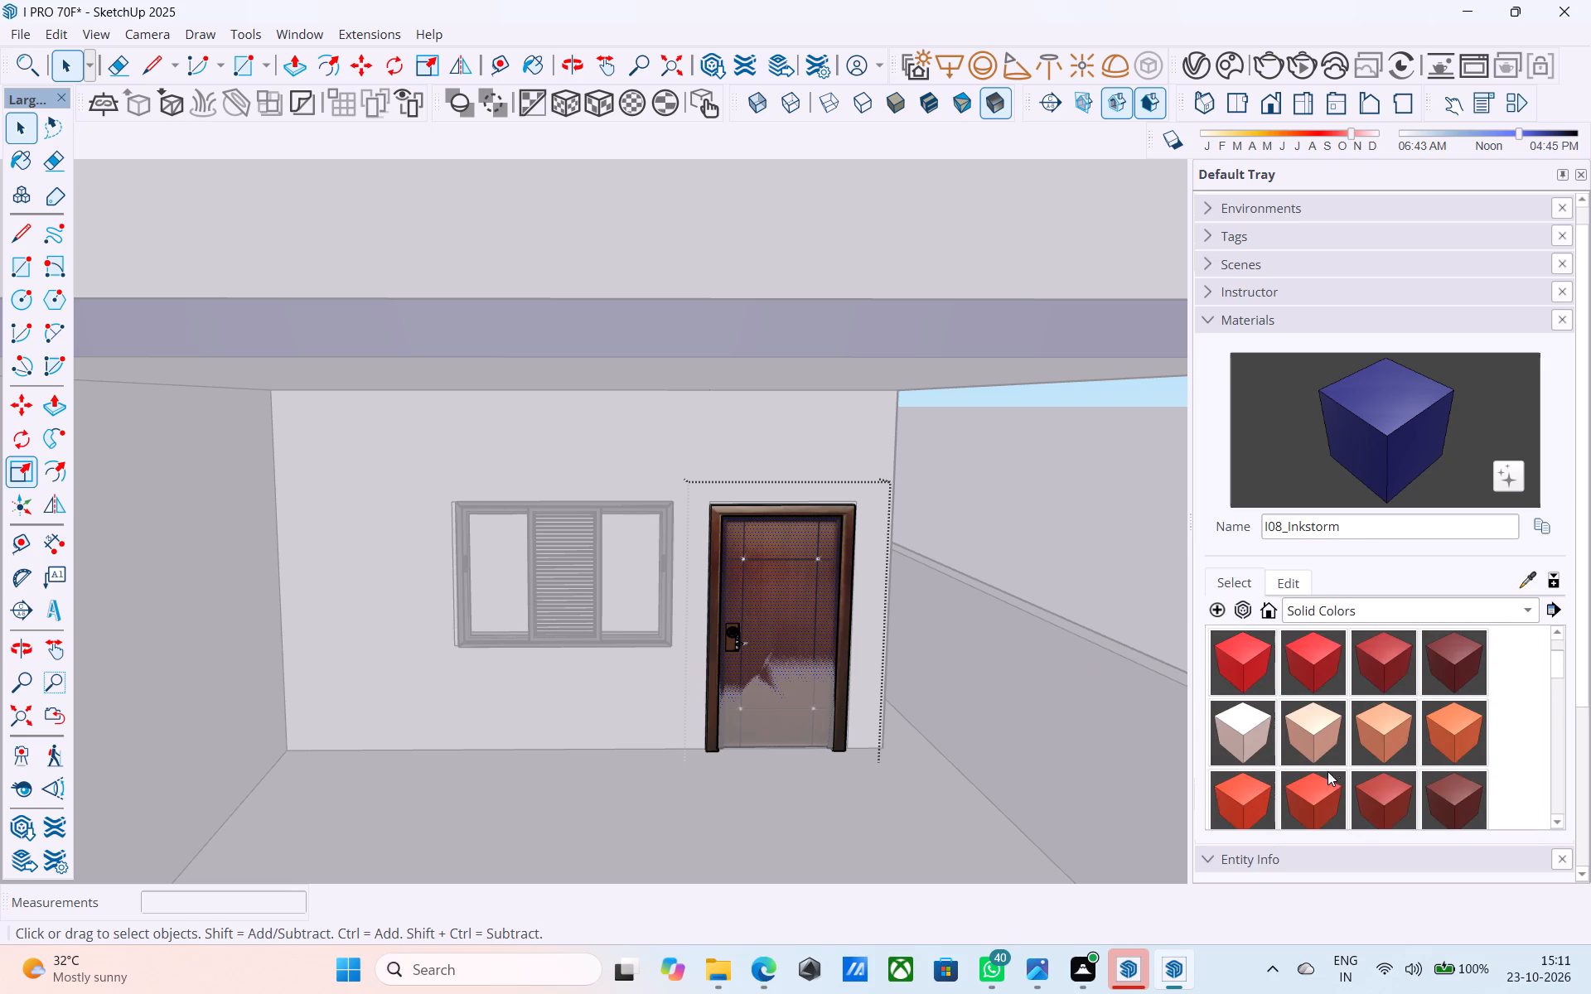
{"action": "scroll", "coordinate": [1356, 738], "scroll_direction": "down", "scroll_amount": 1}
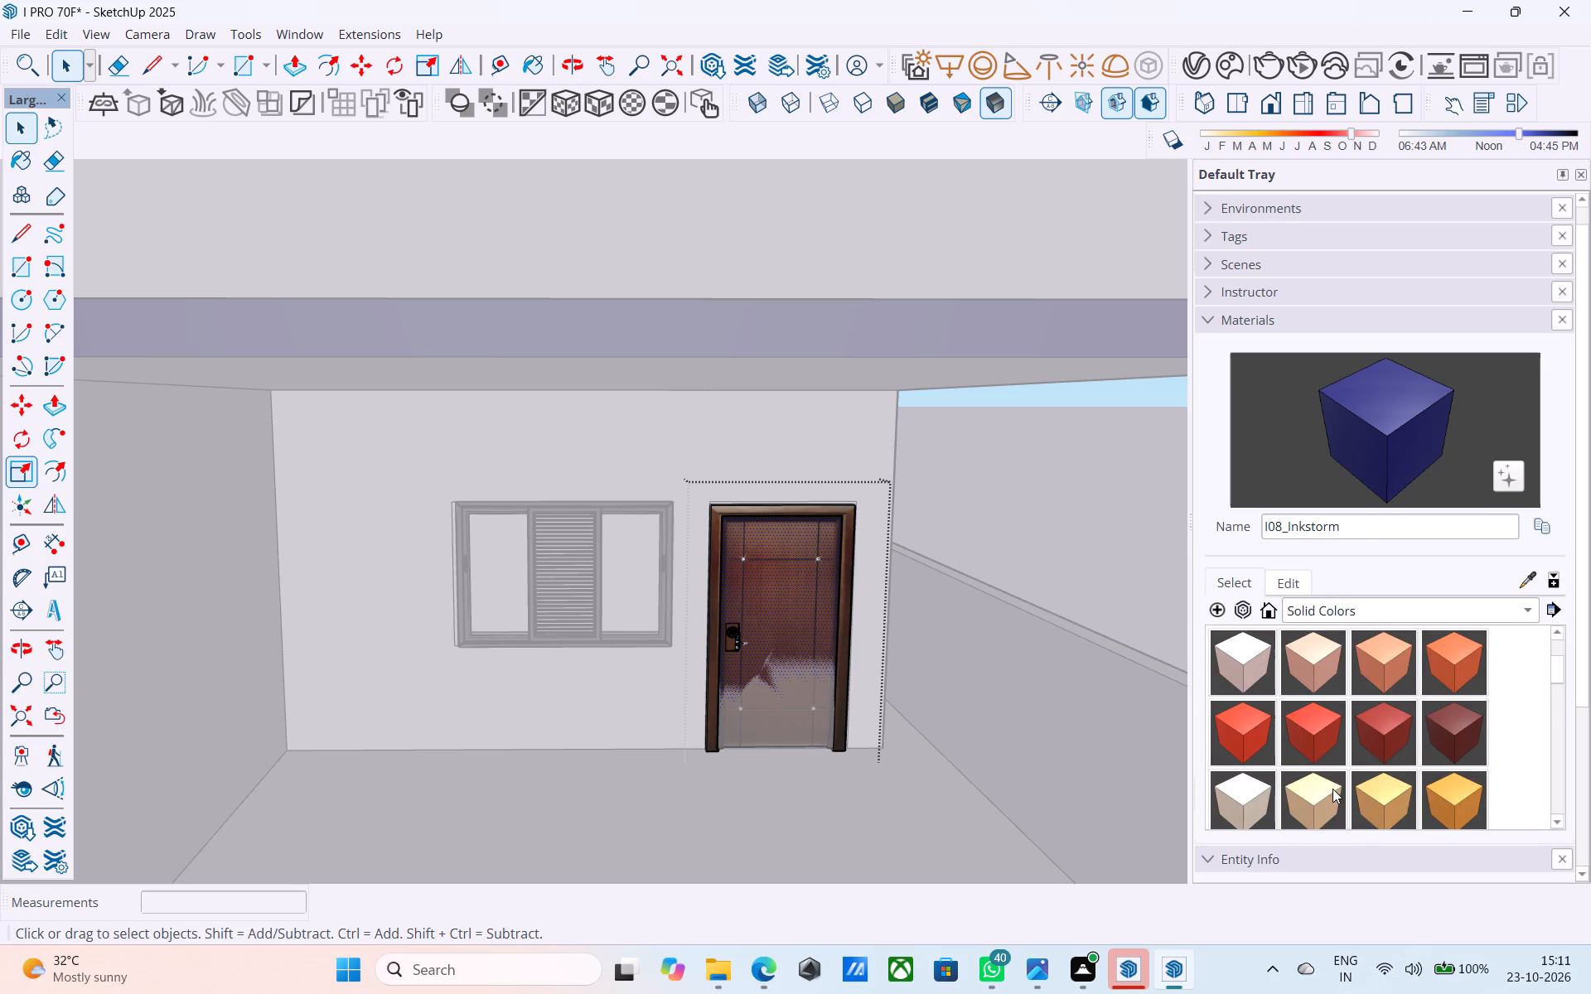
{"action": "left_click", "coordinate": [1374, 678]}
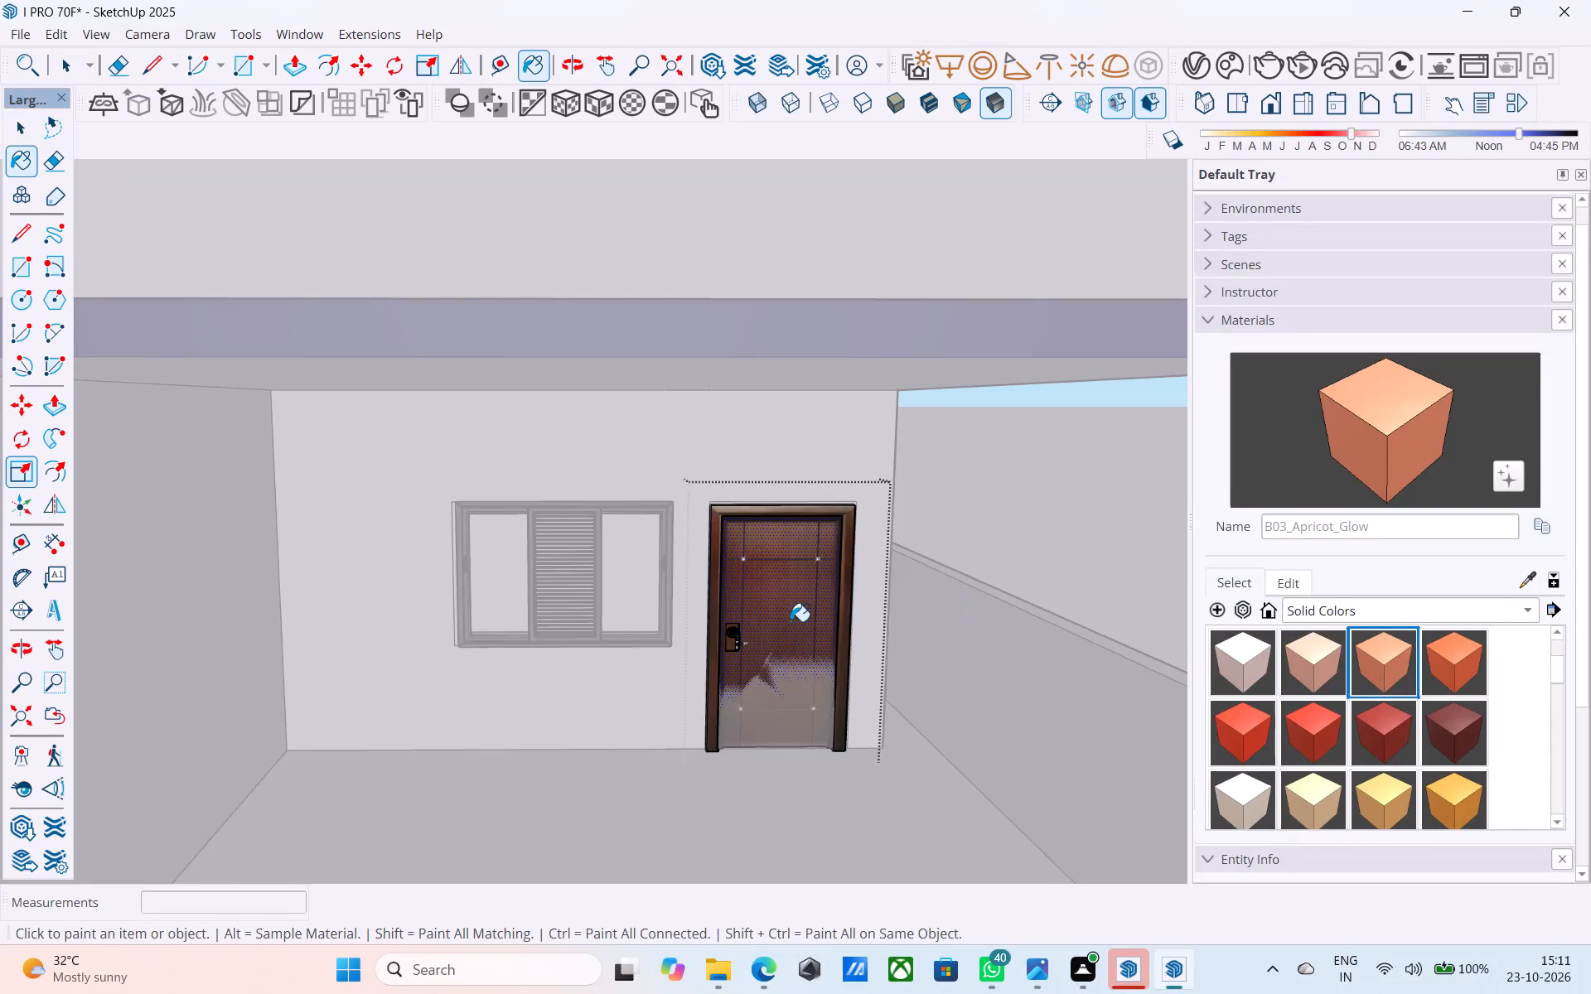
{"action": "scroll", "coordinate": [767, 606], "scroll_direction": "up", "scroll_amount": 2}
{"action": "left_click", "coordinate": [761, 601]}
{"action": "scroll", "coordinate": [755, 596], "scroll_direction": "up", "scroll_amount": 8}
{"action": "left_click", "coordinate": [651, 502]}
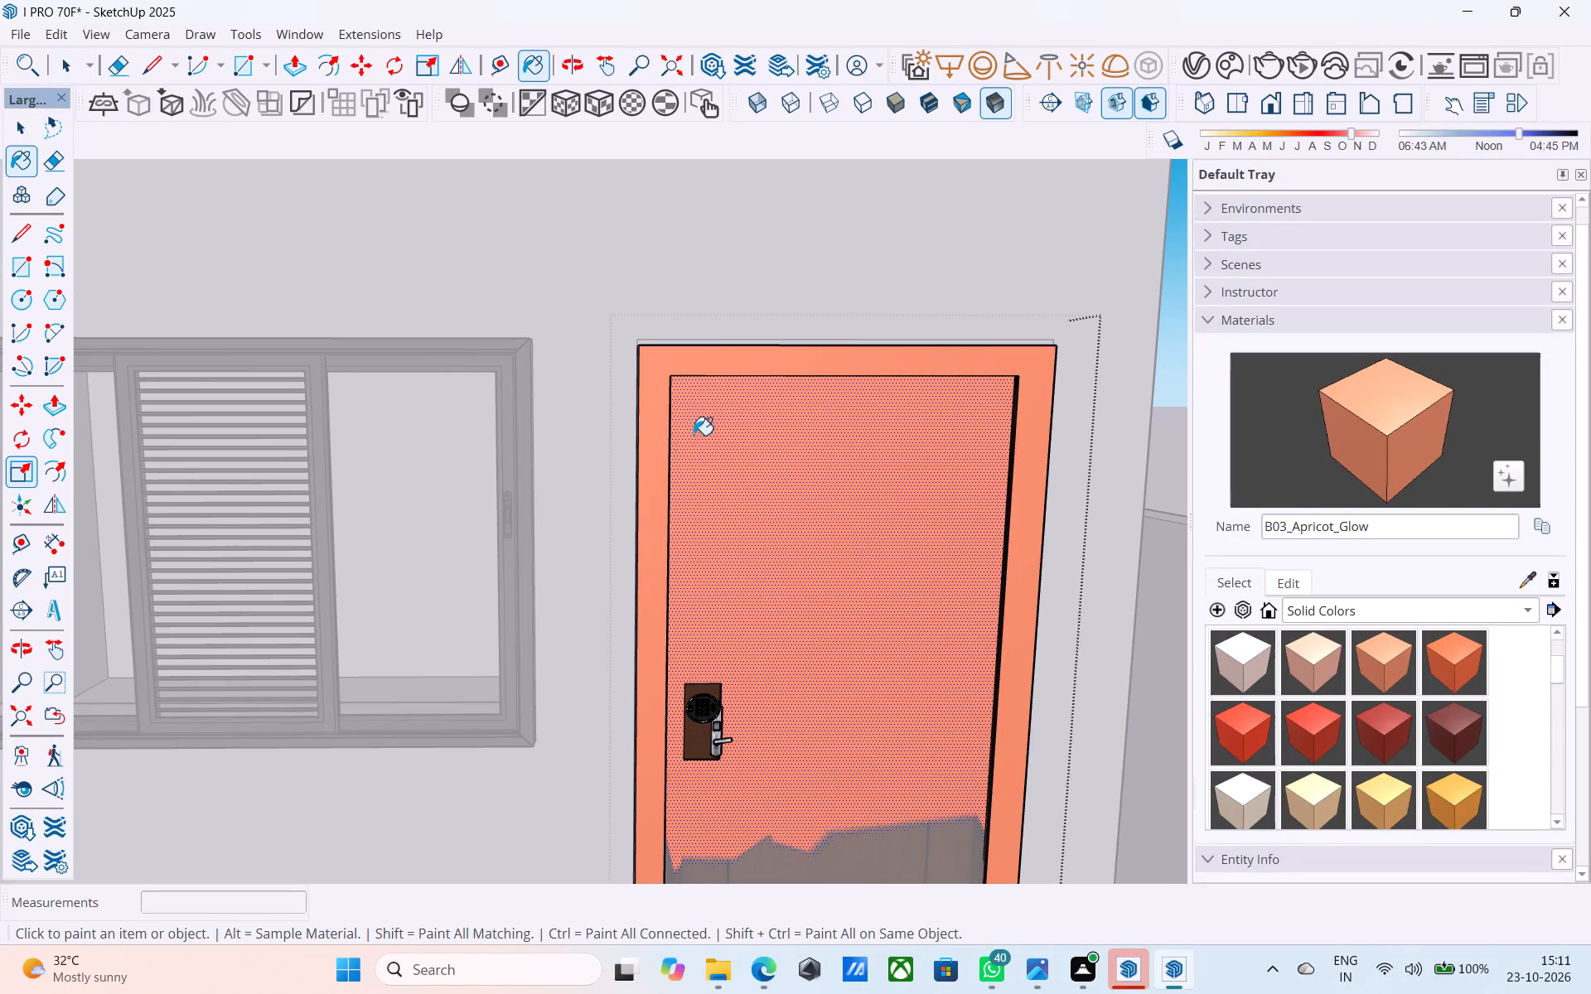
Repaint the ground-floor door's leaf and frame with the solid colour C03_Honey_Glow and leave the door's editing context.
{"action": "scroll", "coordinate": [1396, 736], "scroll_direction": "down", "scroll_amount": 1}
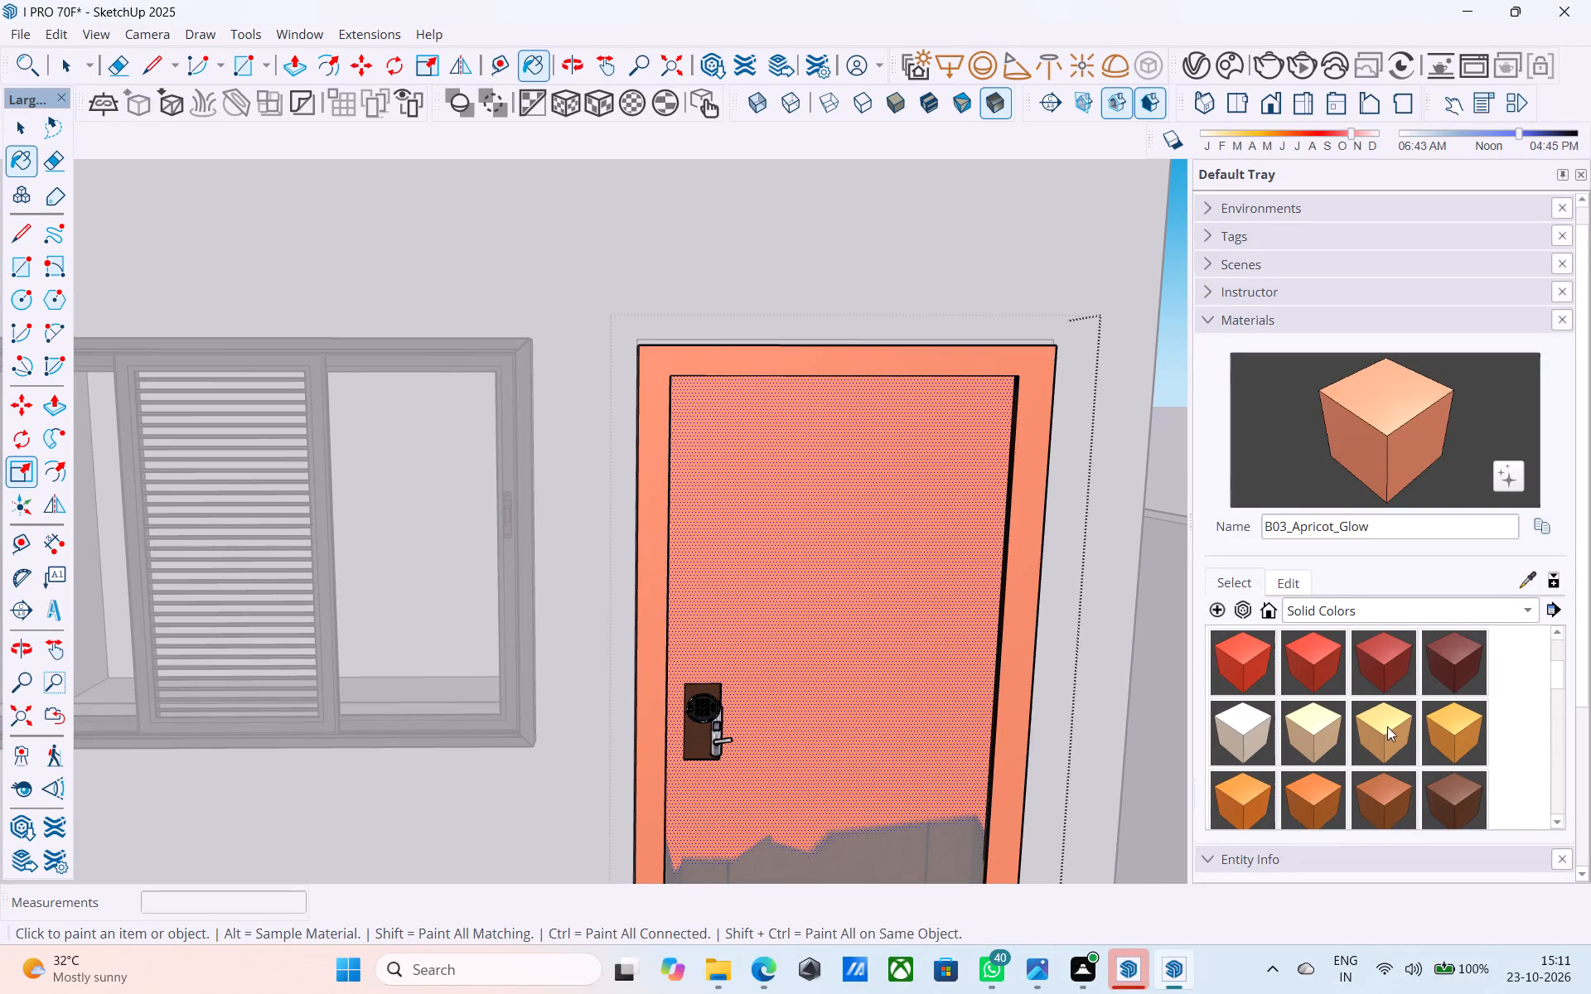
{"action": "left_click", "coordinate": [1385, 725]}
{"action": "left_click", "coordinate": [811, 620]}
{"action": "left_click", "coordinate": [663, 413]}
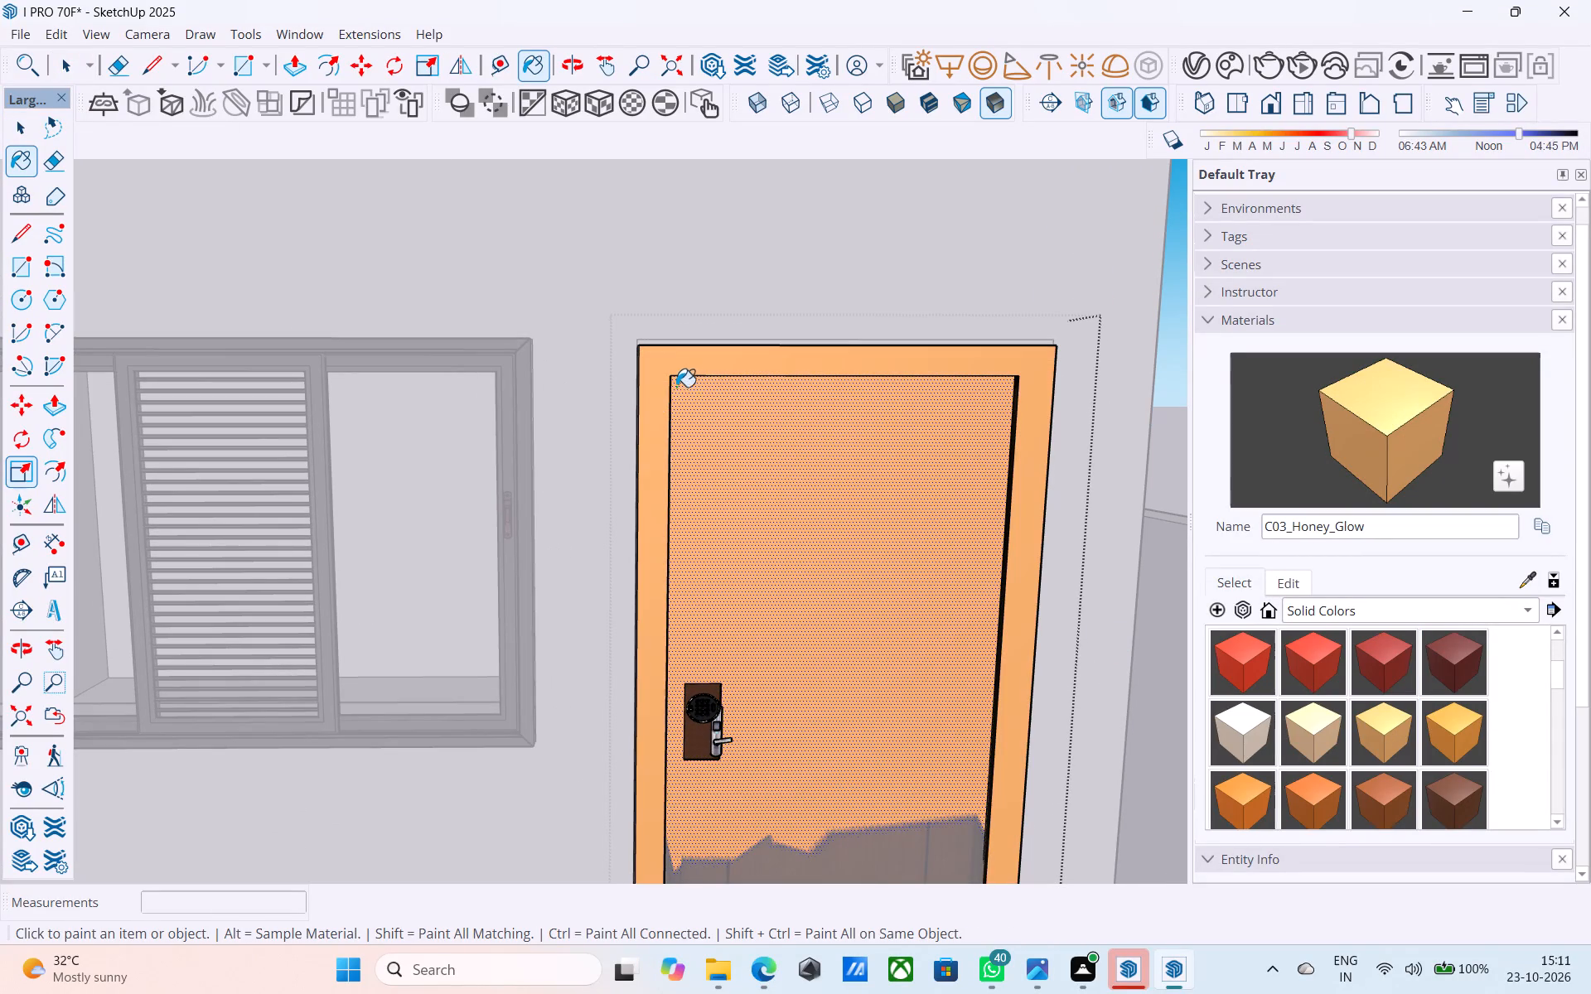
{"action": "scroll", "coordinate": [1363, 767], "scroll_direction": "down", "scroll_amount": 2}
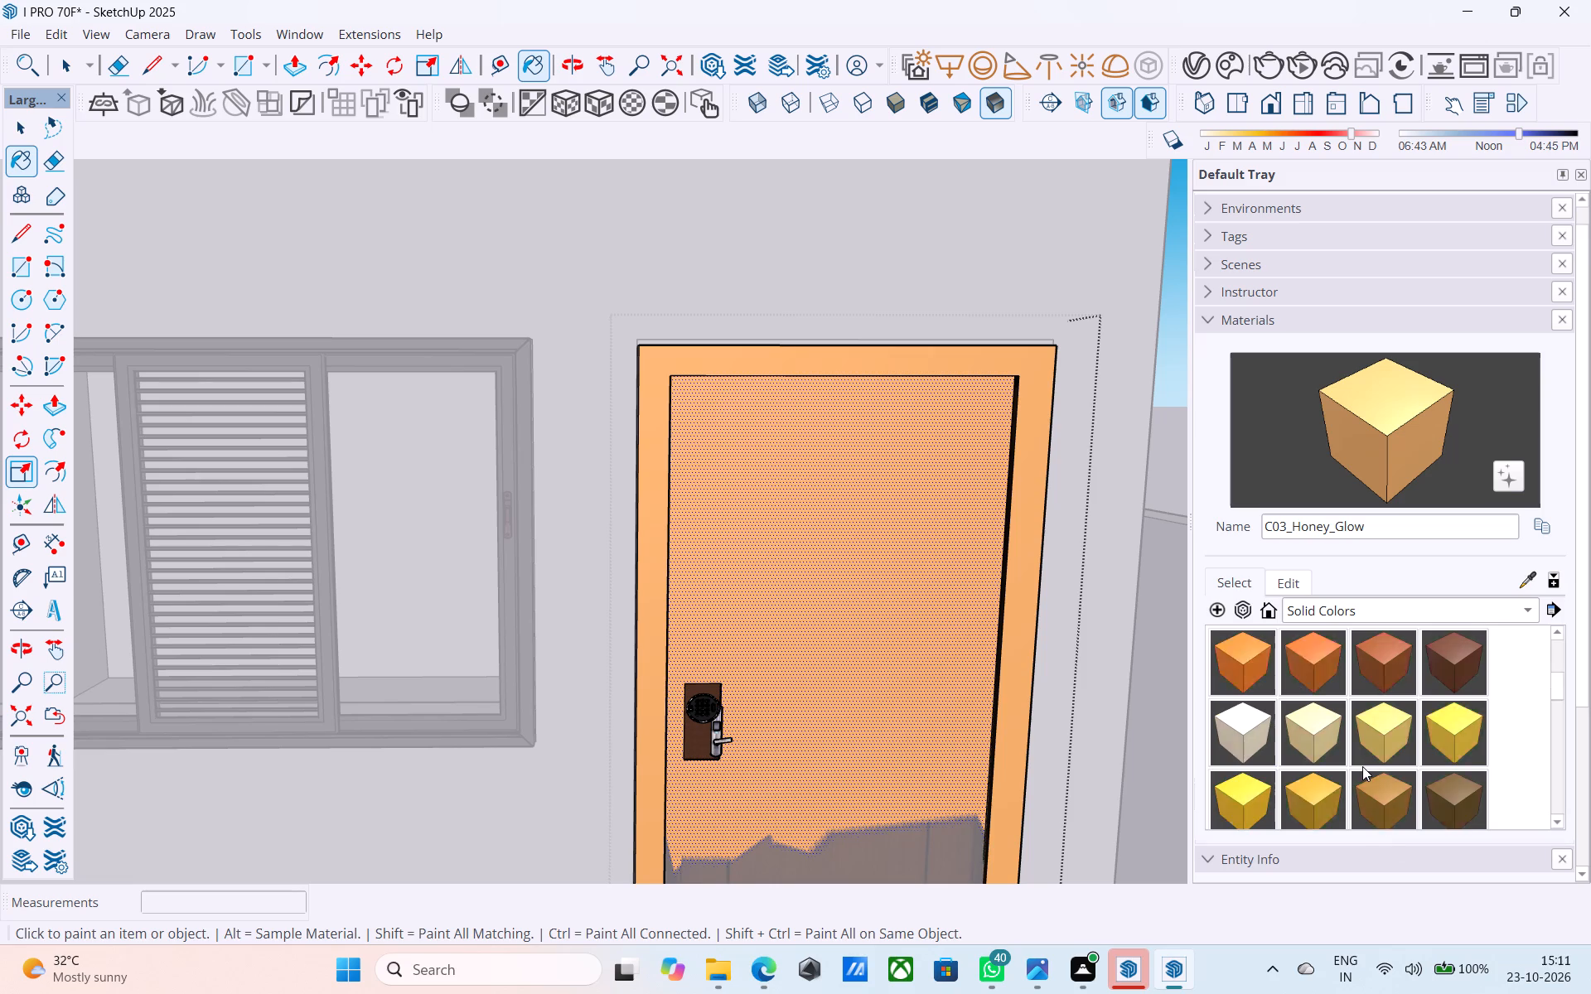
{"action": "scroll", "coordinate": [1362, 766], "scroll_direction": "down", "scroll_amount": 2}
{"action": "scroll", "coordinate": [1362, 765], "scroll_direction": "up", "scroll_amount": 5}
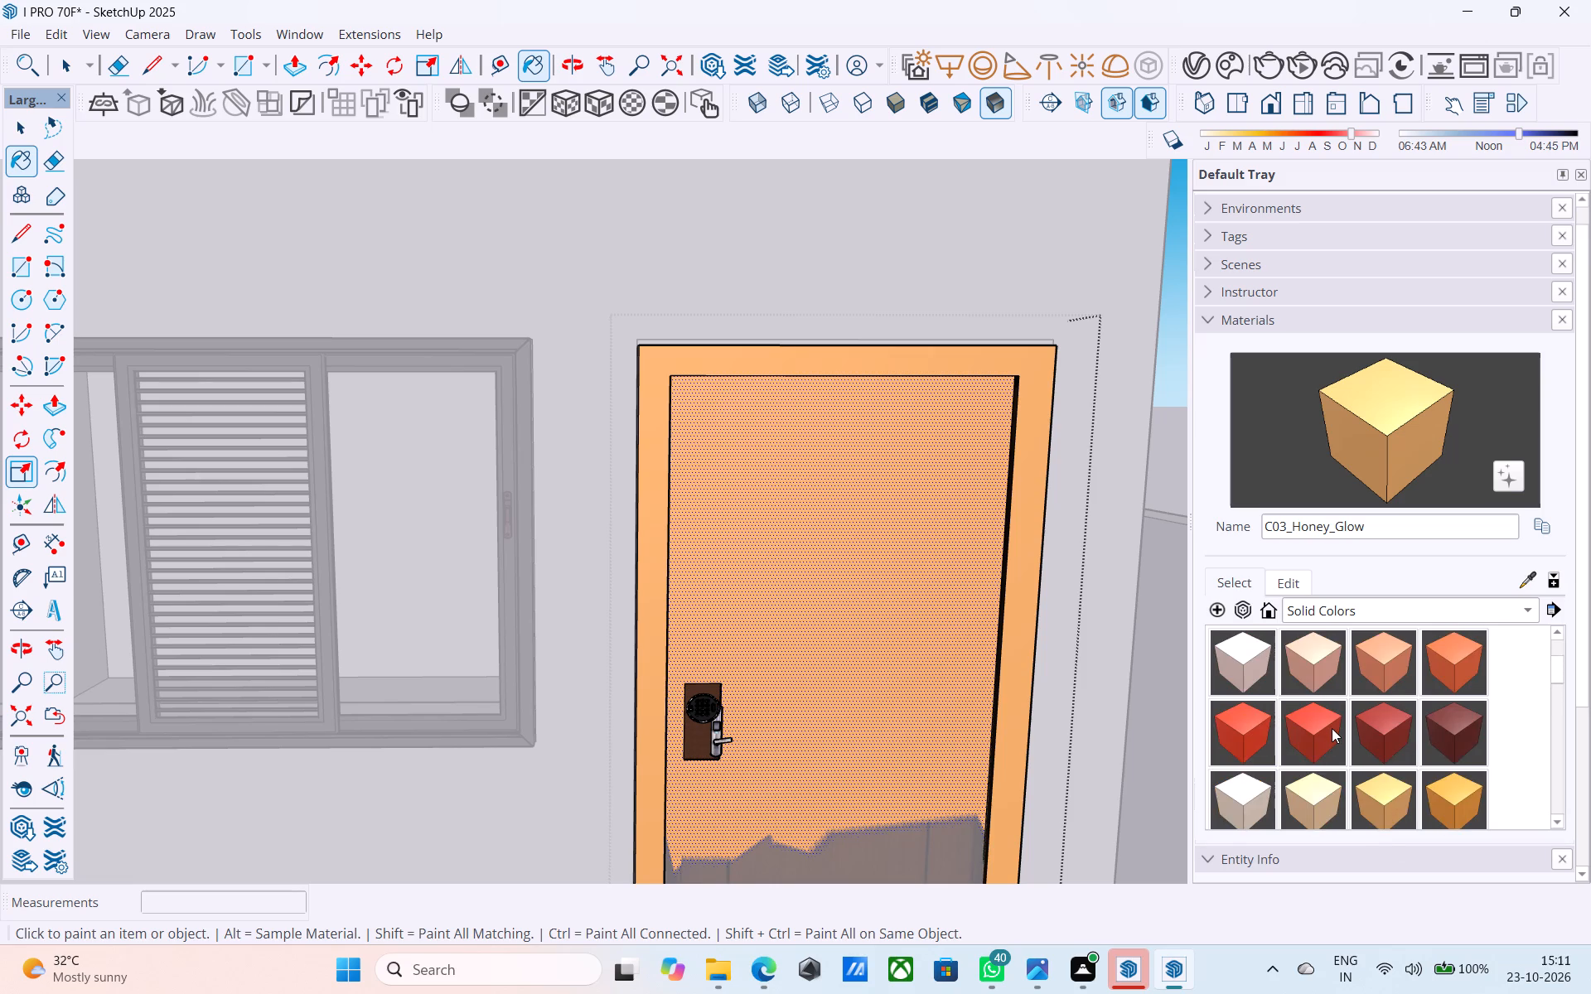
{"action": "scroll", "coordinate": [1332, 728], "scroll_direction": "down", "scroll_amount": 20}
{"action": "scroll", "coordinate": [1332, 728], "scroll_direction": "down", "scroll_amount": 3}
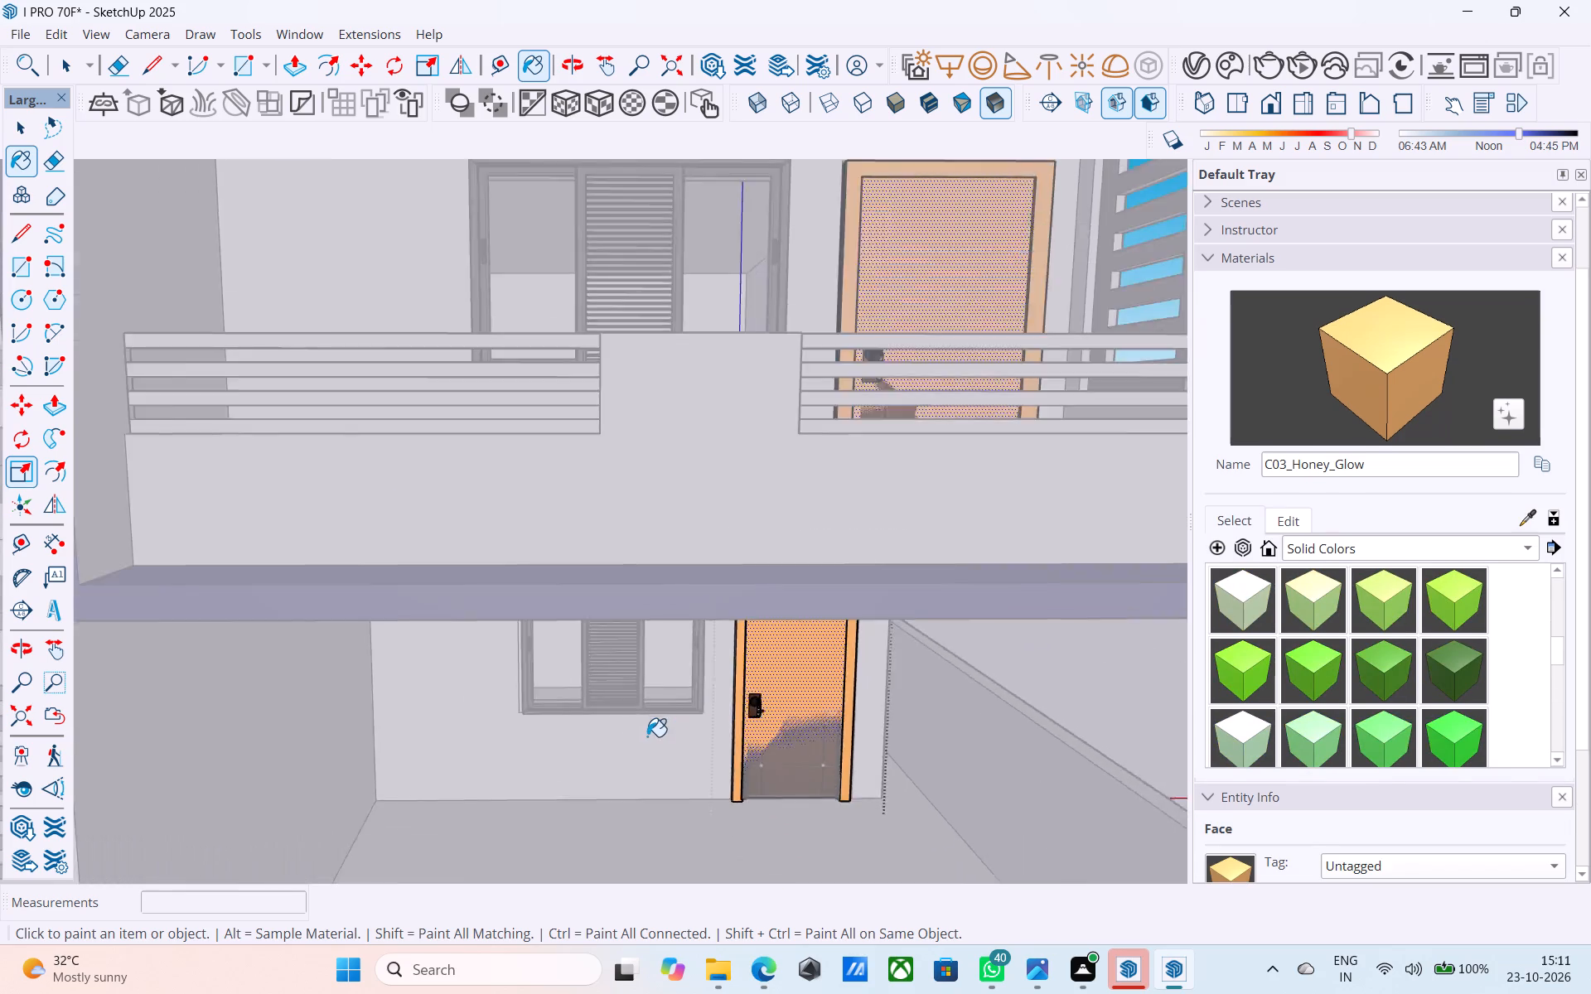
{"action": "scroll", "coordinate": [647, 736], "scroll_direction": "down", "scroll_amount": 10}
{"action": "middle_click_drag", "start_coordinate": [640, 745], "coordinate": [706, 723]}
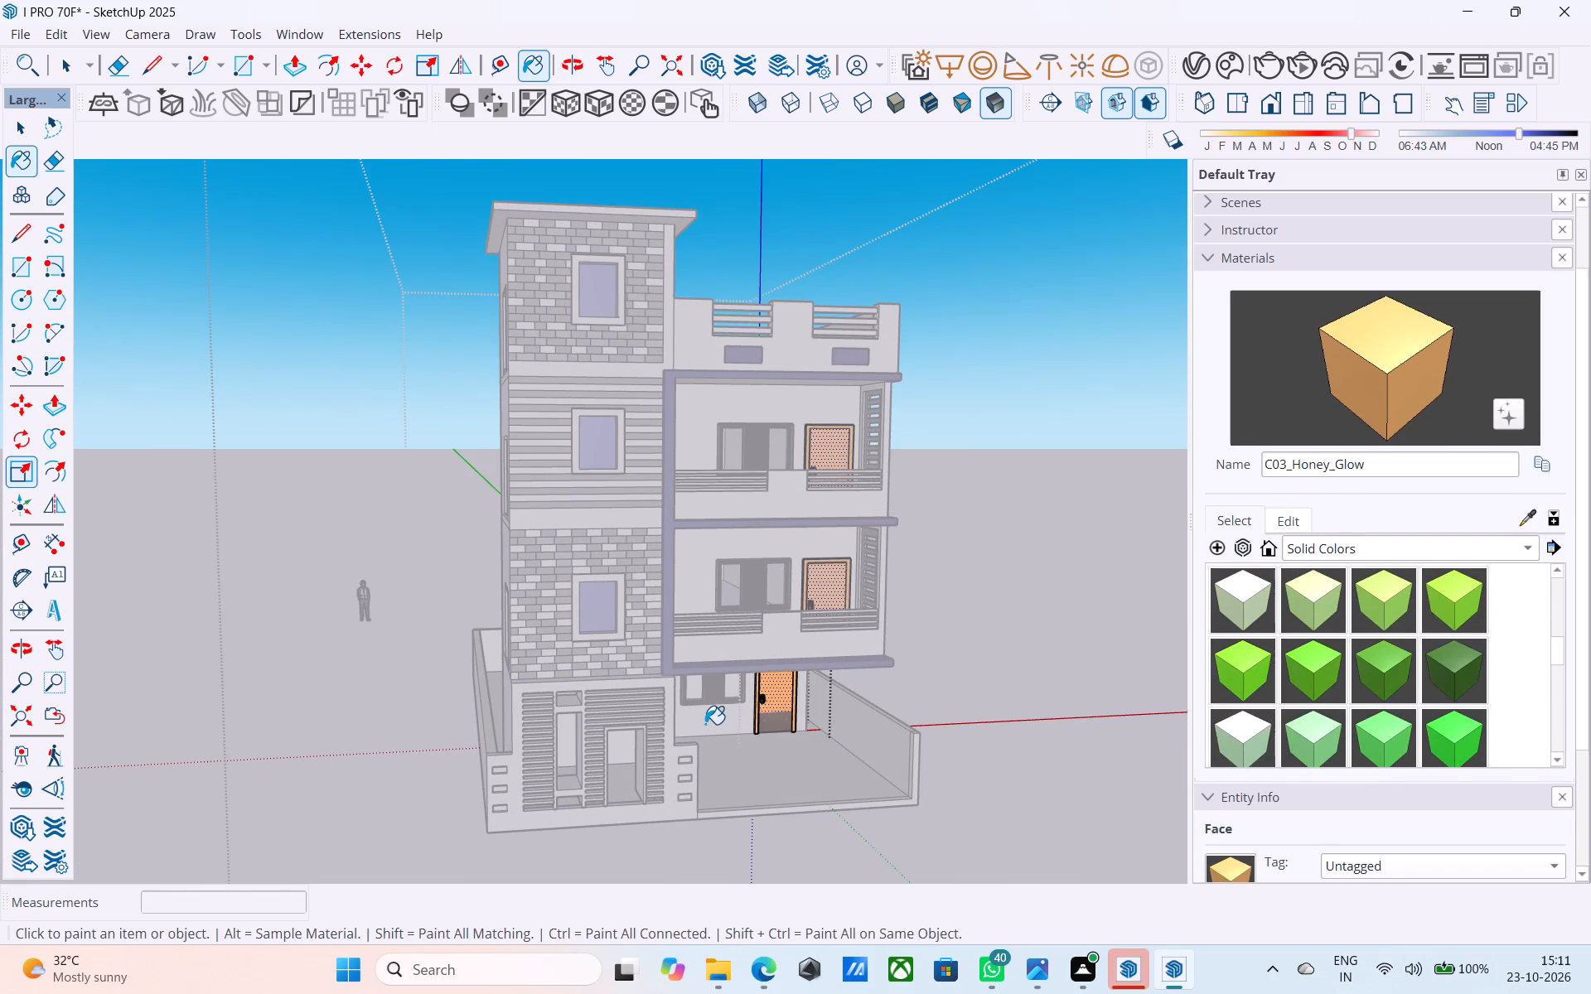
{"action": "key", "text": "space"}
{"action": "left_click", "coordinate": [958, 741]}
{"action": "scroll", "coordinate": [955, 745], "scroll_direction": "down", "scroll_amount": 6}
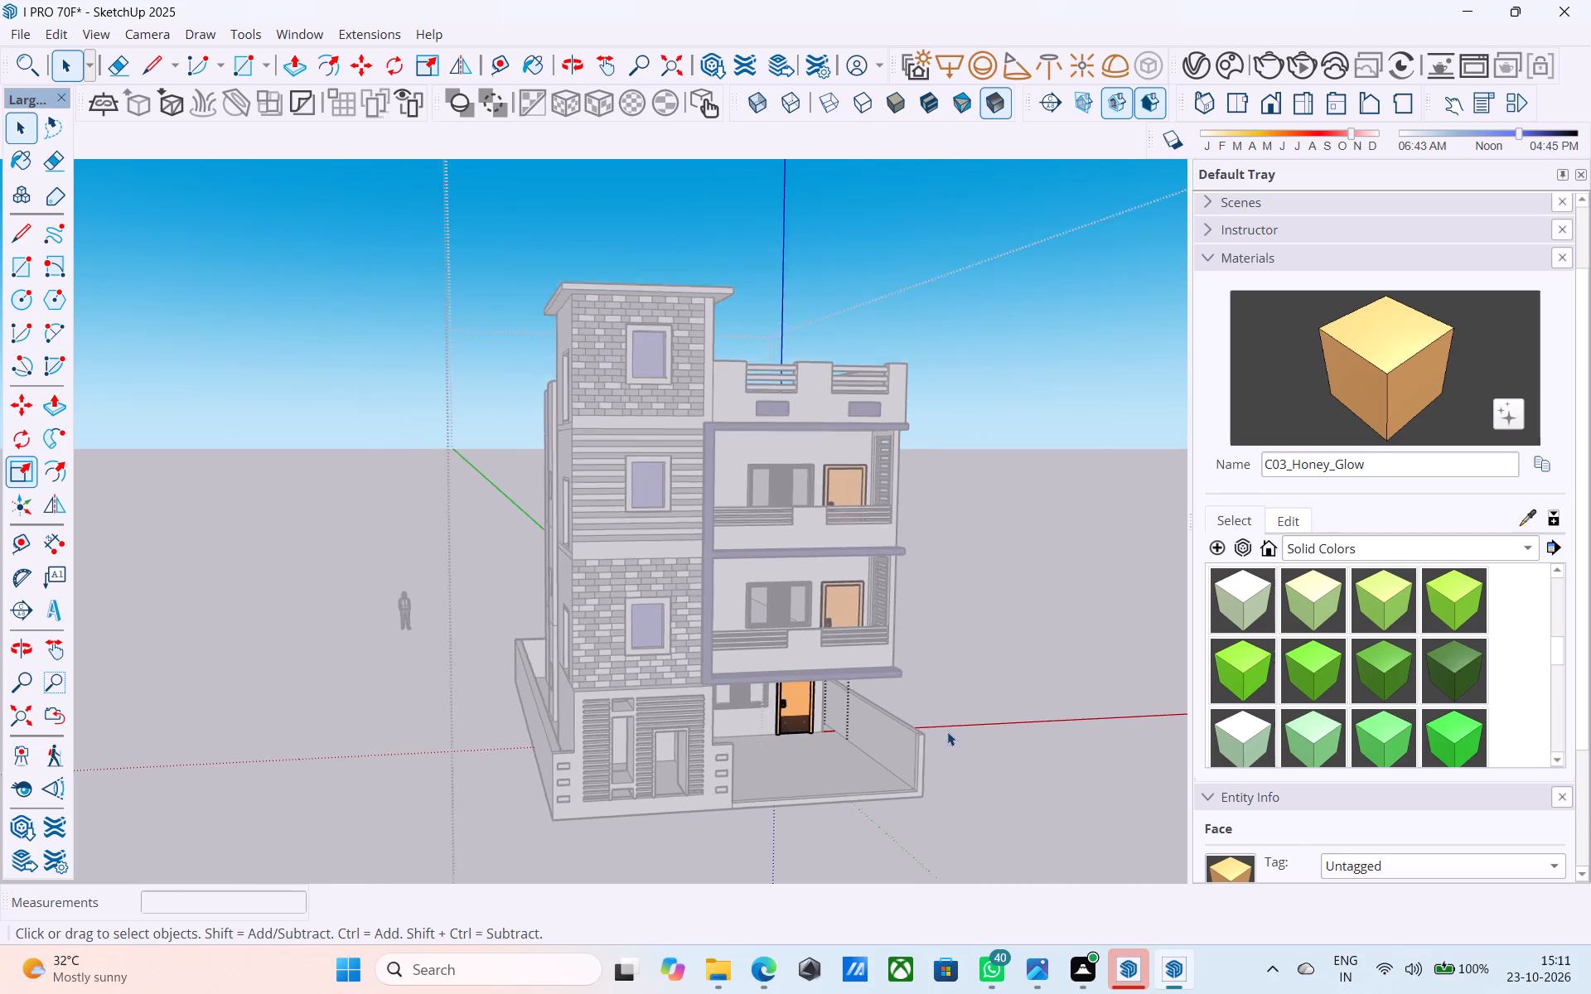
{"action": "left_click", "coordinate": [987, 697]}
Delete the painted face overlapping the wood-textured leaf inside the ground-floor door, and close the door's editing context.
{"action": "scroll", "coordinate": [848, 738], "scroll_direction": "up", "scroll_amount": 15}
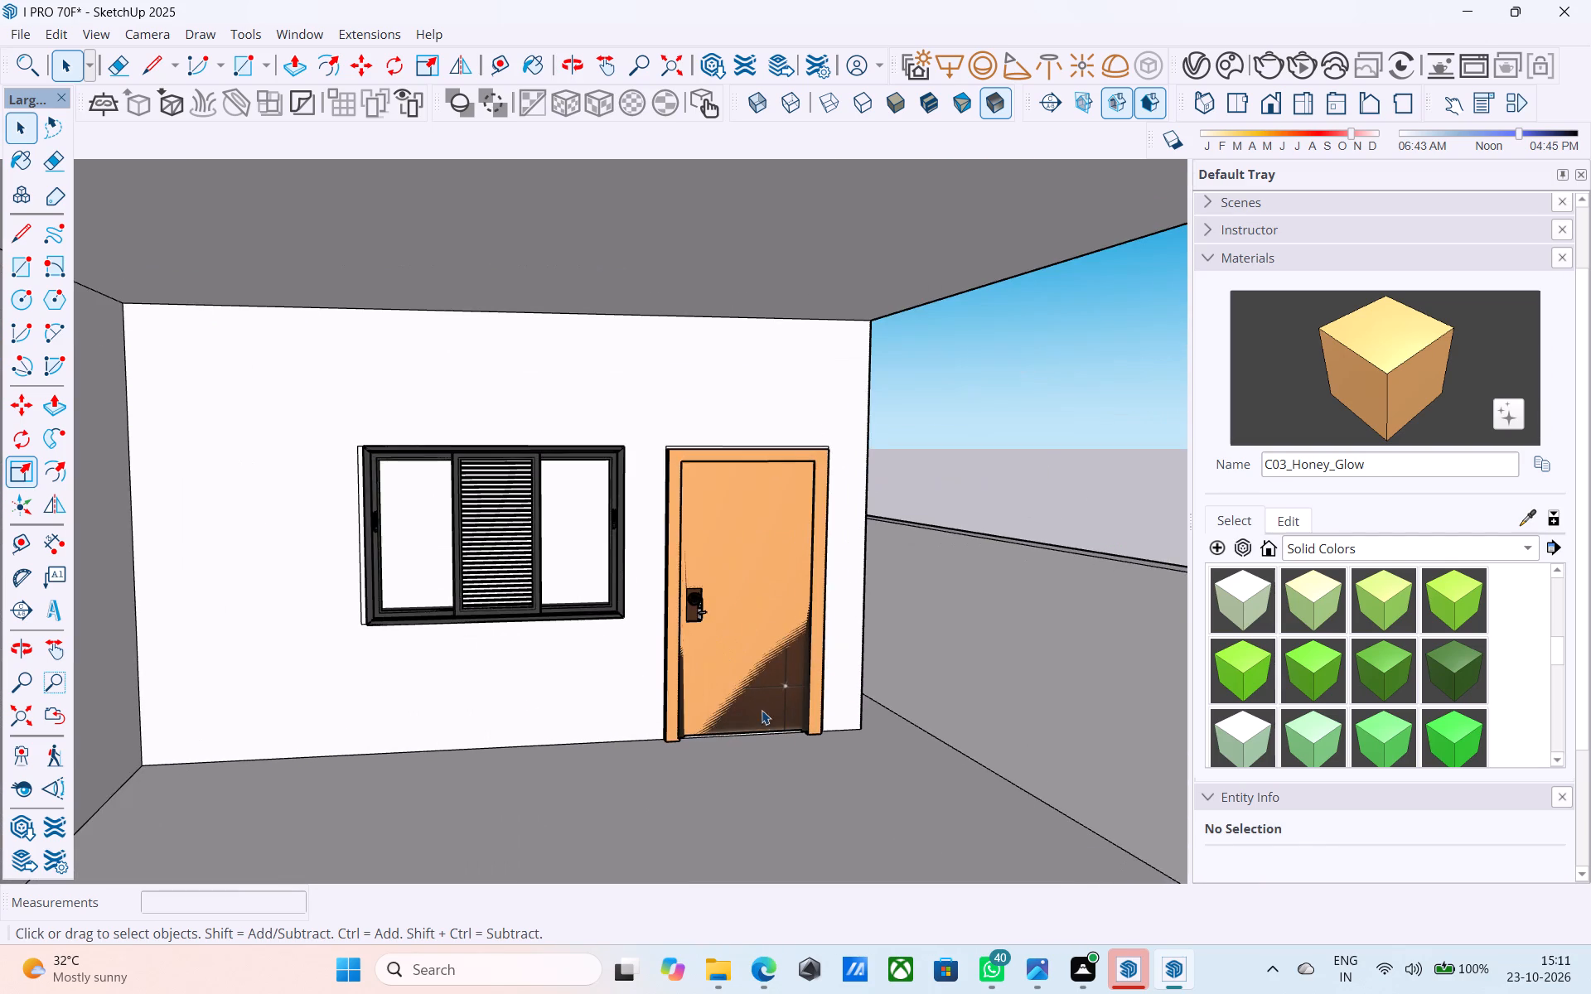
{"action": "scroll", "coordinate": [757, 698], "scroll_direction": "up", "scroll_amount": 1}
{"action": "left_click", "coordinate": [757, 697]}
{"action": "scroll", "coordinate": [757, 697], "scroll_direction": "up", "scroll_amount": 4}
{"action": "double_click", "coordinate": [757, 697]}
{"action": "left_click", "coordinate": [748, 687]}
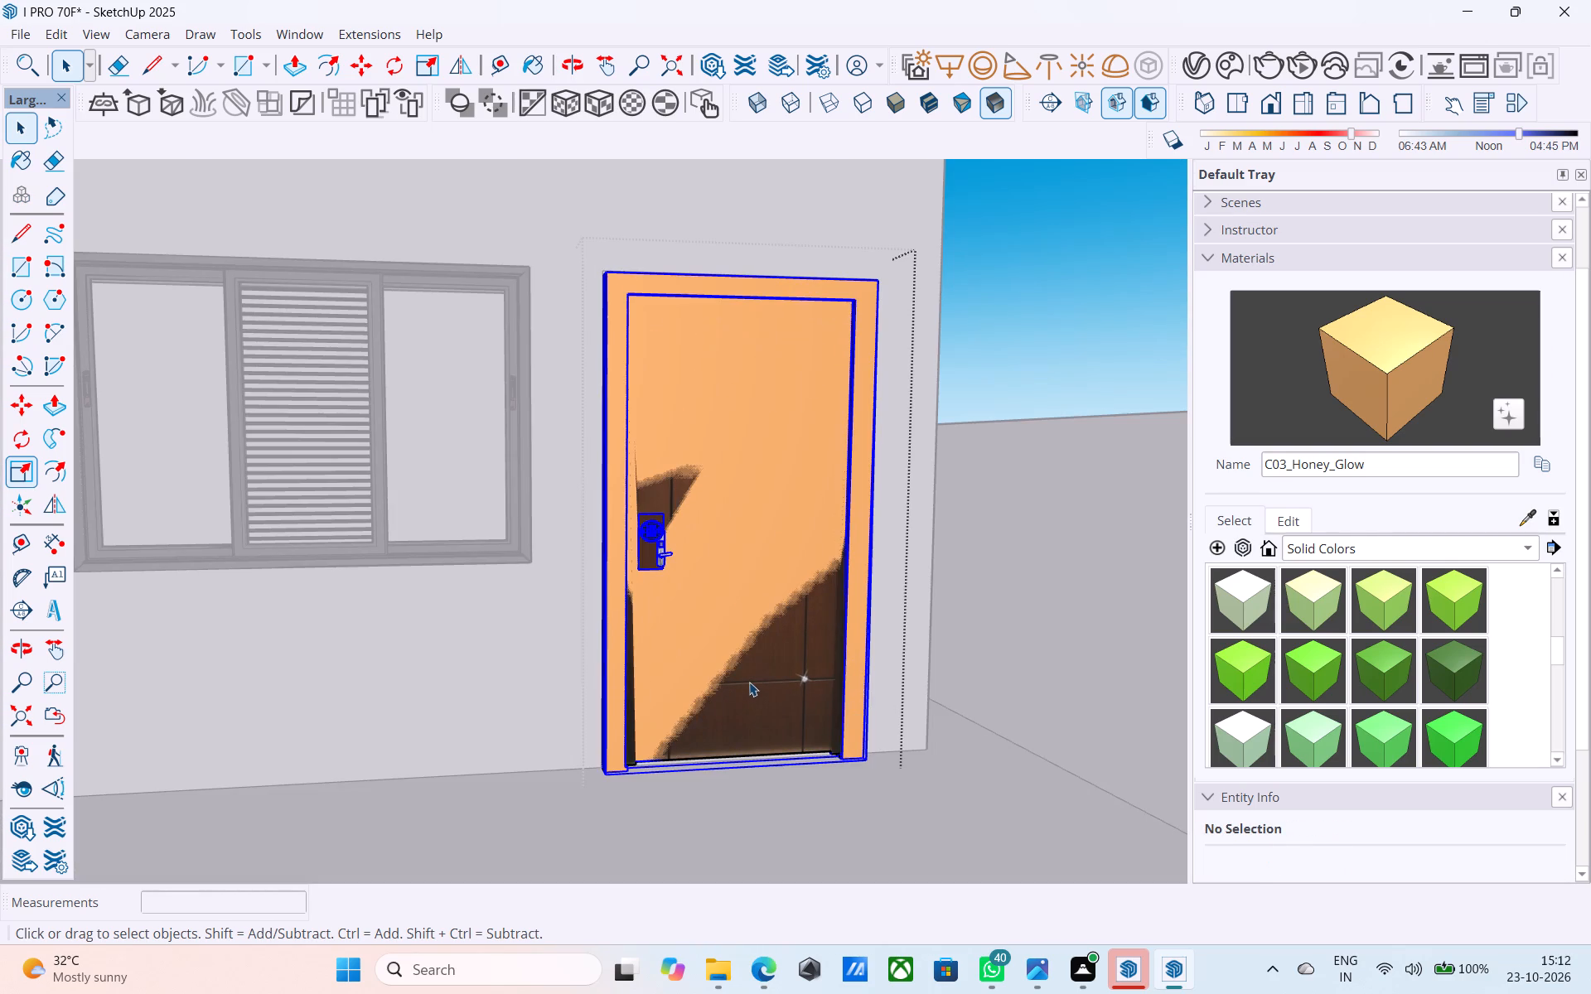
{"action": "left_click", "coordinate": [749, 682]}
{"action": "double_click", "coordinate": [746, 663]}
{"action": "left_click", "coordinate": [742, 655]}
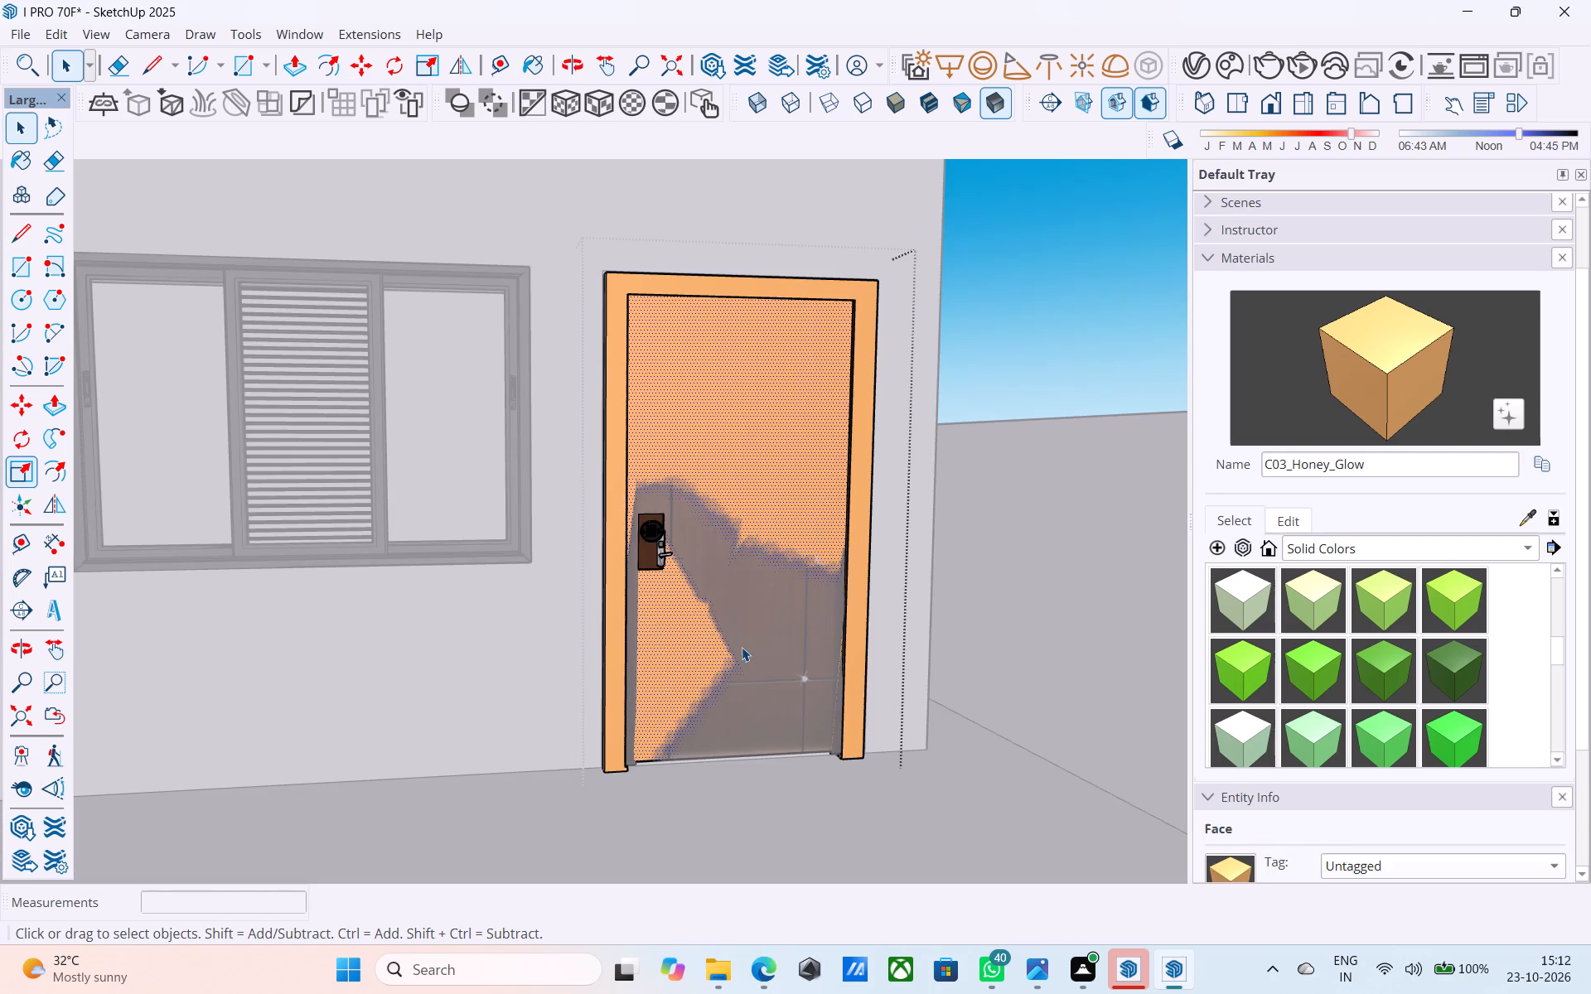
{"action": "key", "text": "Delete"}
{"action": "scroll", "coordinate": [746, 641], "scroll_direction": "down", "scroll_amount": 18}
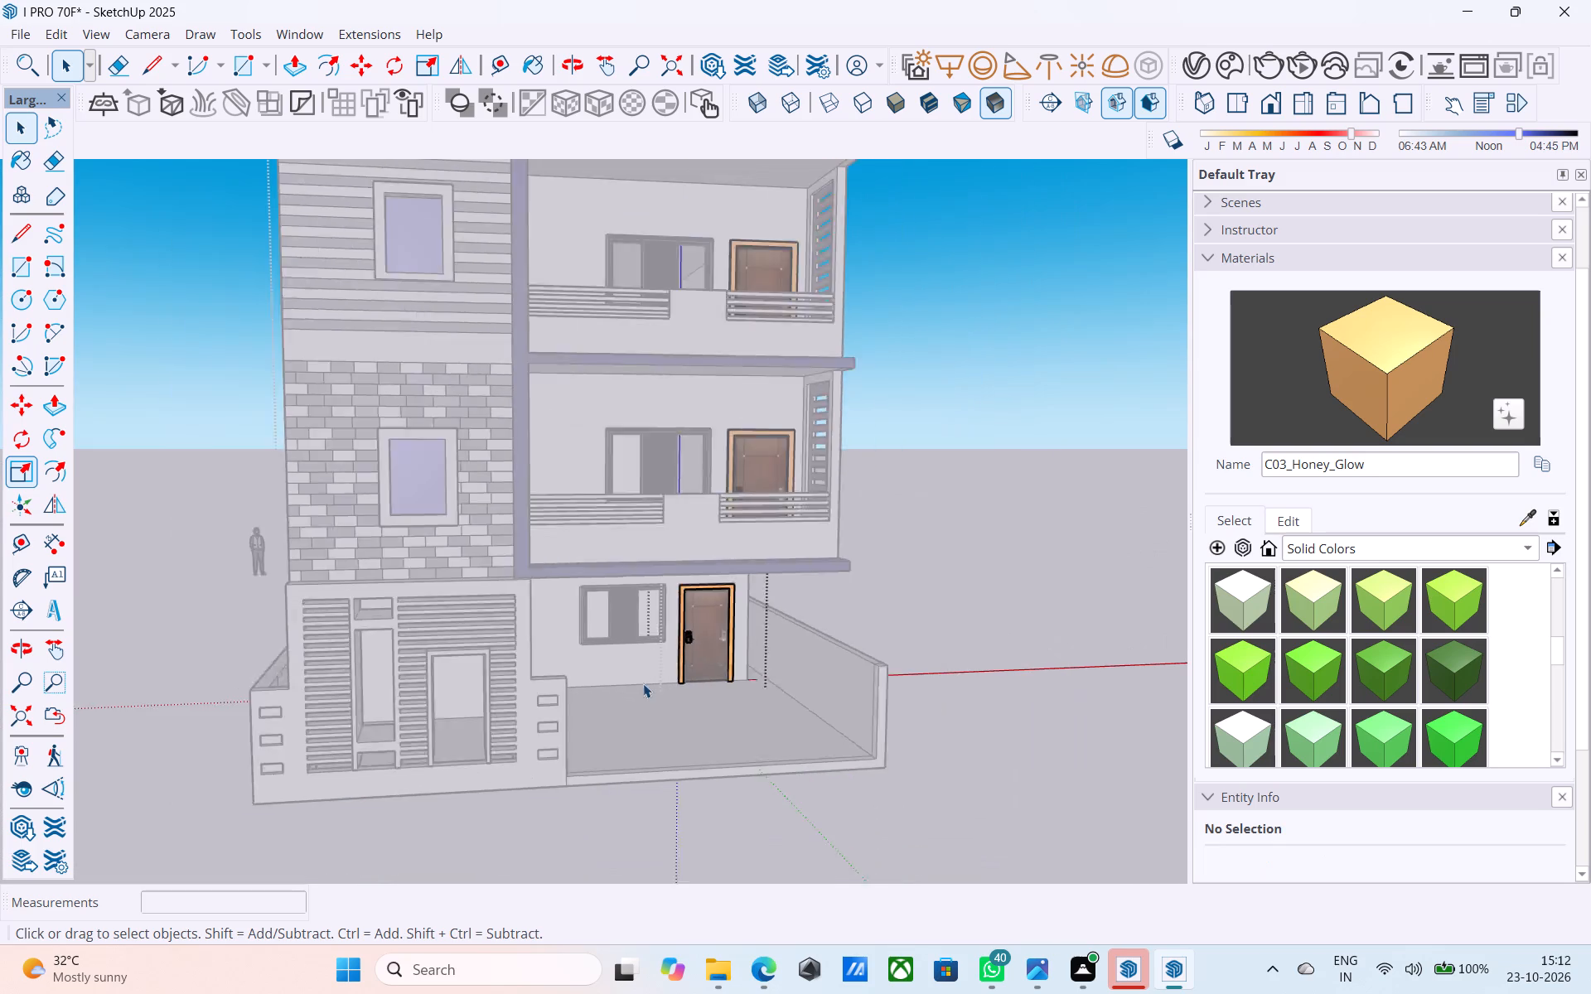
{"action": "scroll", "coordinate": [643, 683], "scroll_direction": "down", "scroll_amount": 6}
{"action": "left_click", "coordinate": [822, 662]}
{"action": "left_click", "coordinate": [990, 625]}
Rotate the spare two-pane window standing in front of the house about the vertical axis until it runs parallel to the red axis.
{"action": "scroll", "coordinate": [742, 662], "scroll_direction": "up", "scroll_amount": 5}
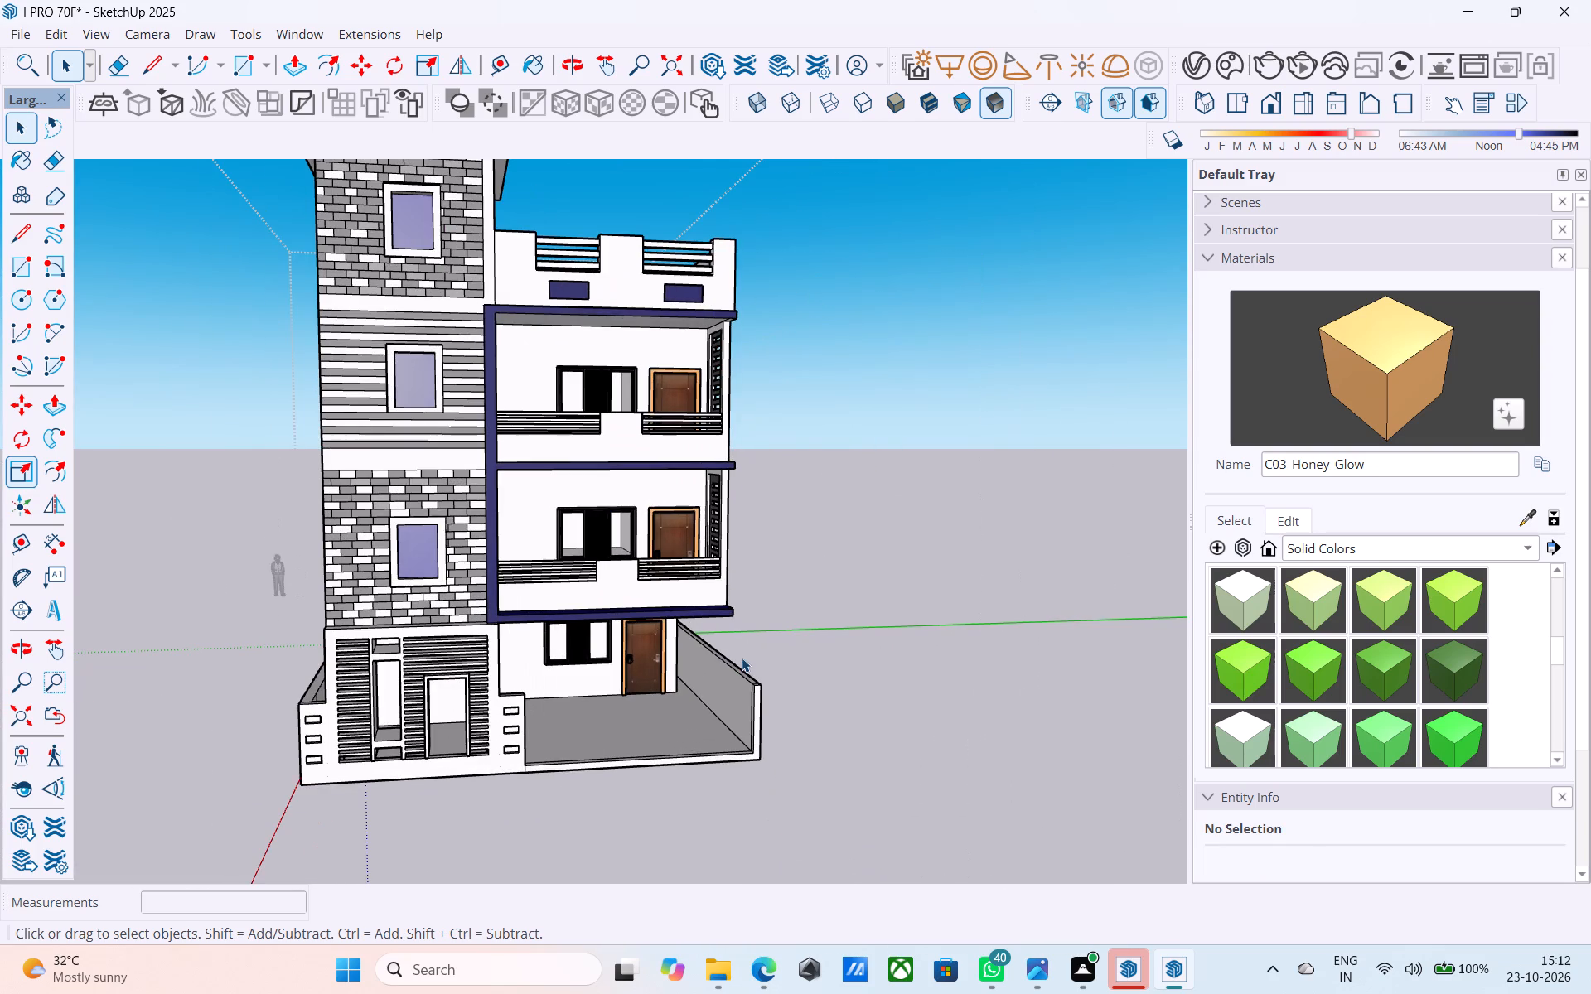
{"action": "middle_click_drag", "start_coordinate": [742, 658], "coordinate": [841, 652]}
{"action": "scroll", "coordinate": [852, 645], "scroll_direction": "down", "scroll_amount": 4}
{"action": "middle_click_drag", "start_coordinate": [834, 662], "coordinate": [963, 641]}
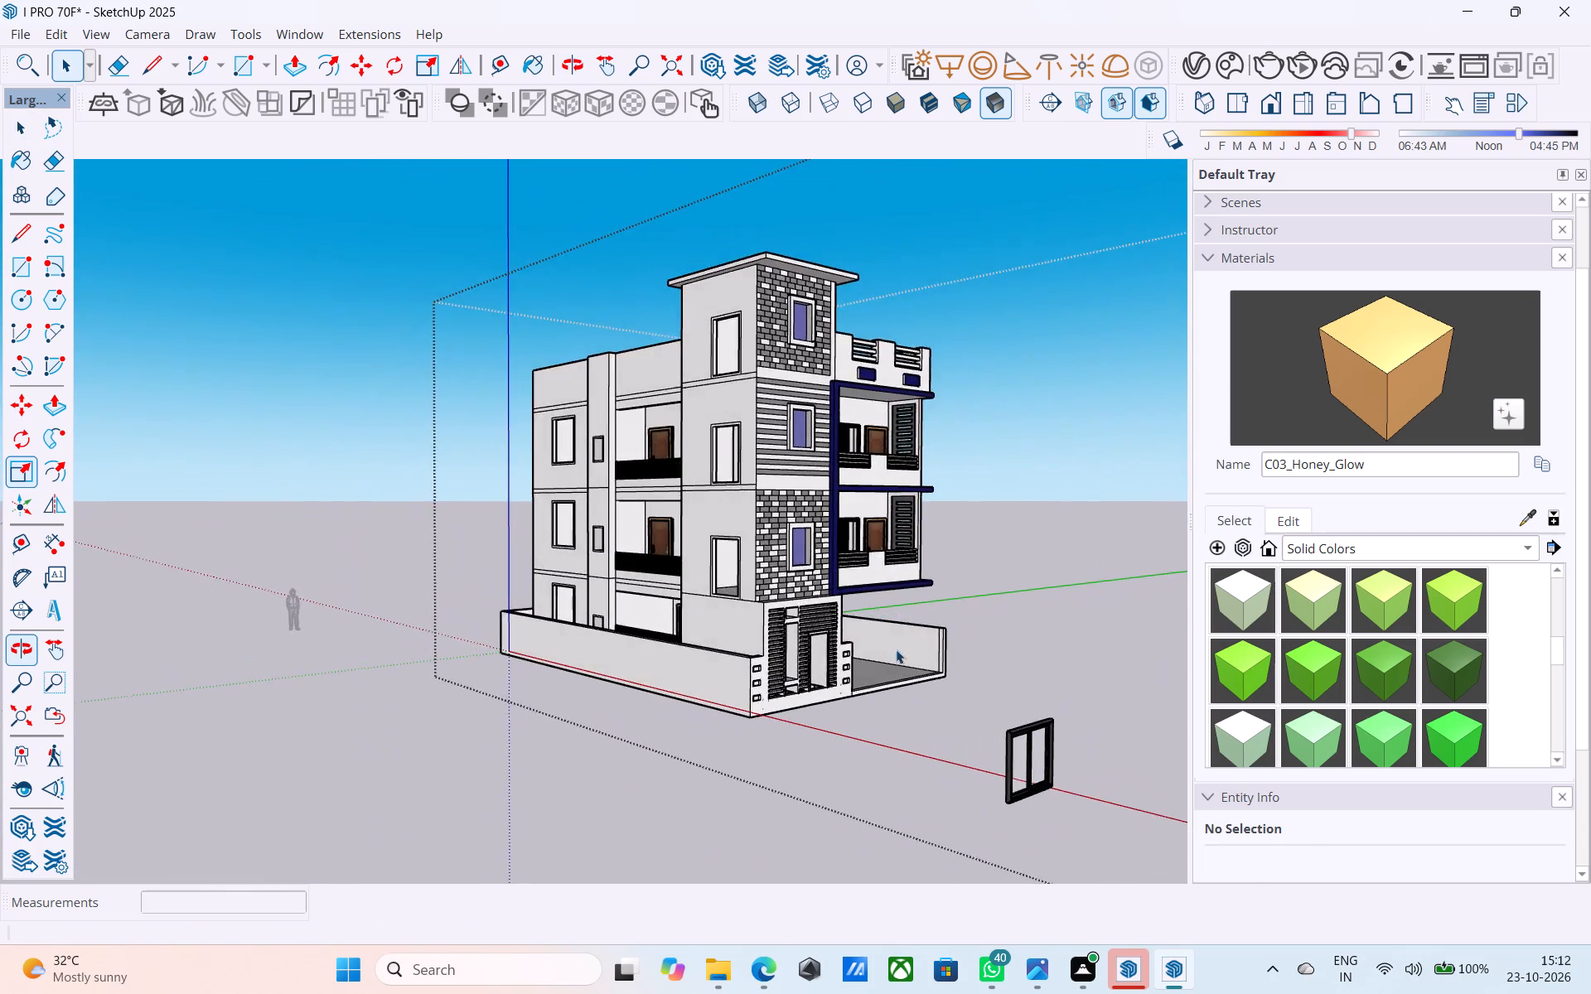
{"action": "scroll", "coordinate": [679, 610], "scroll_direction": "down", "scroll_amount": 4}
{"action": "middle_click_drag", "start_coordinate": [627, 626], "coordinate": [568, 601]}
{"action": "middle_click_drag", "start_coordinate": [692, 720], "coordinate": [636, 750]}
{"action": "middle_click_drag", "start_coordinate": [663, 773], "coordinate": [698, 795]}
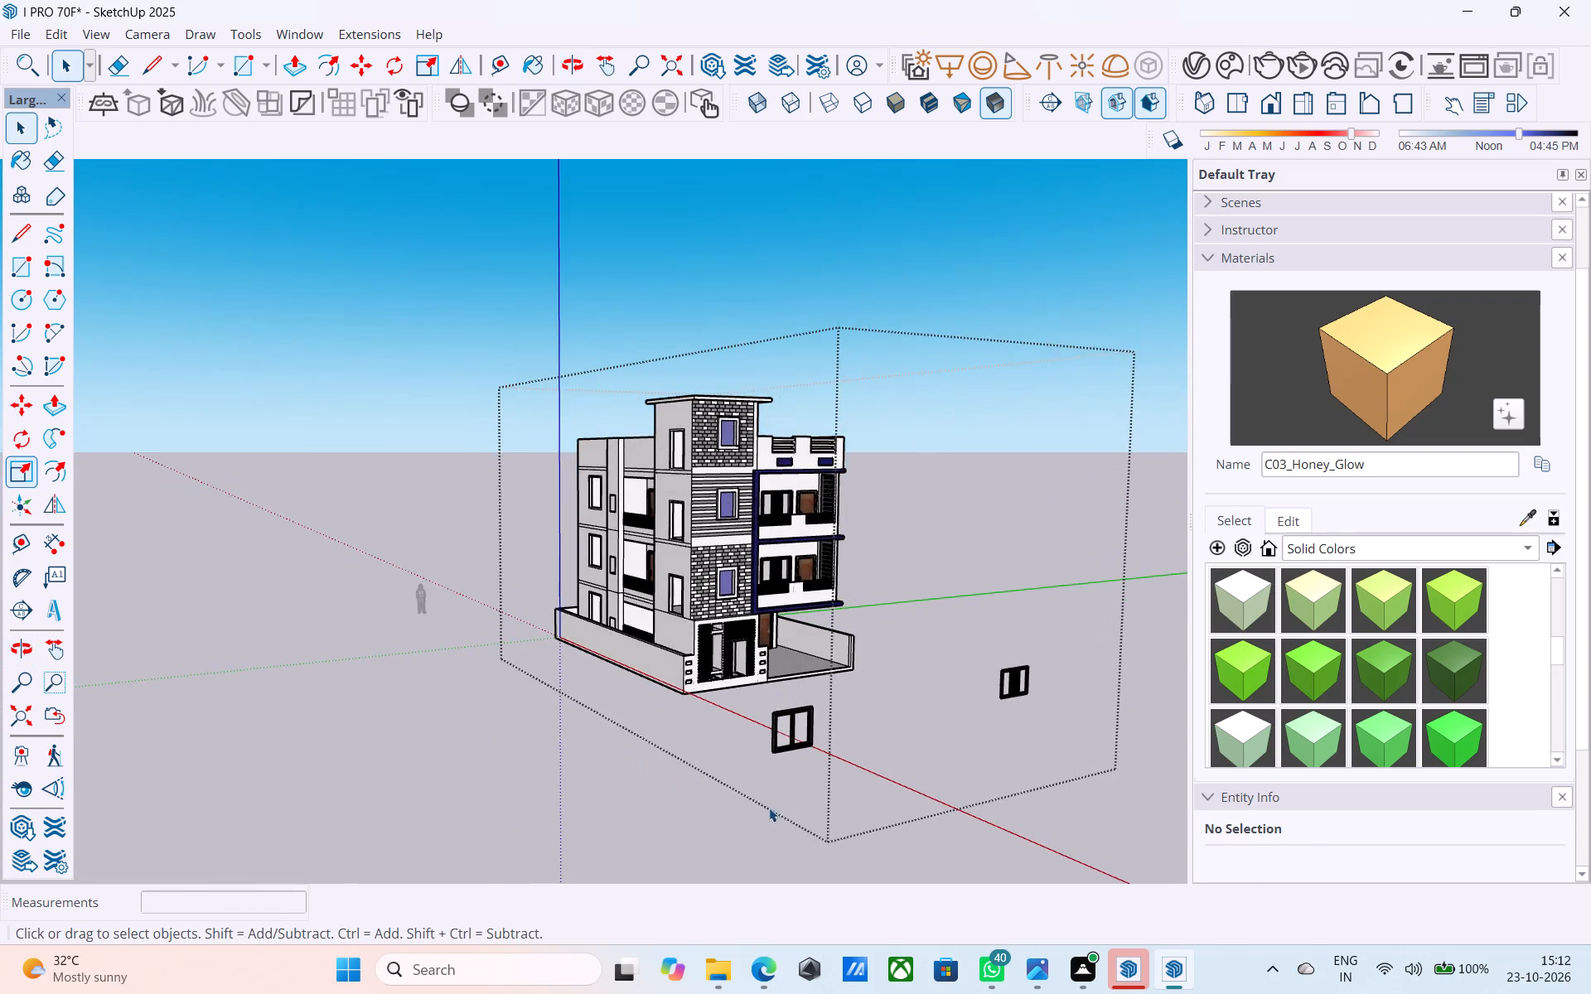
{"action": "scroll", "coordinate": [833, 784], "scroll_direction": "up", "scroll_amount": 4}
{"action": "left_click", "coordinate": [774, 745]}
{"action": "middle_click_drag", "start_coordinate": [778, 745], "coordinate": [611, 881]}
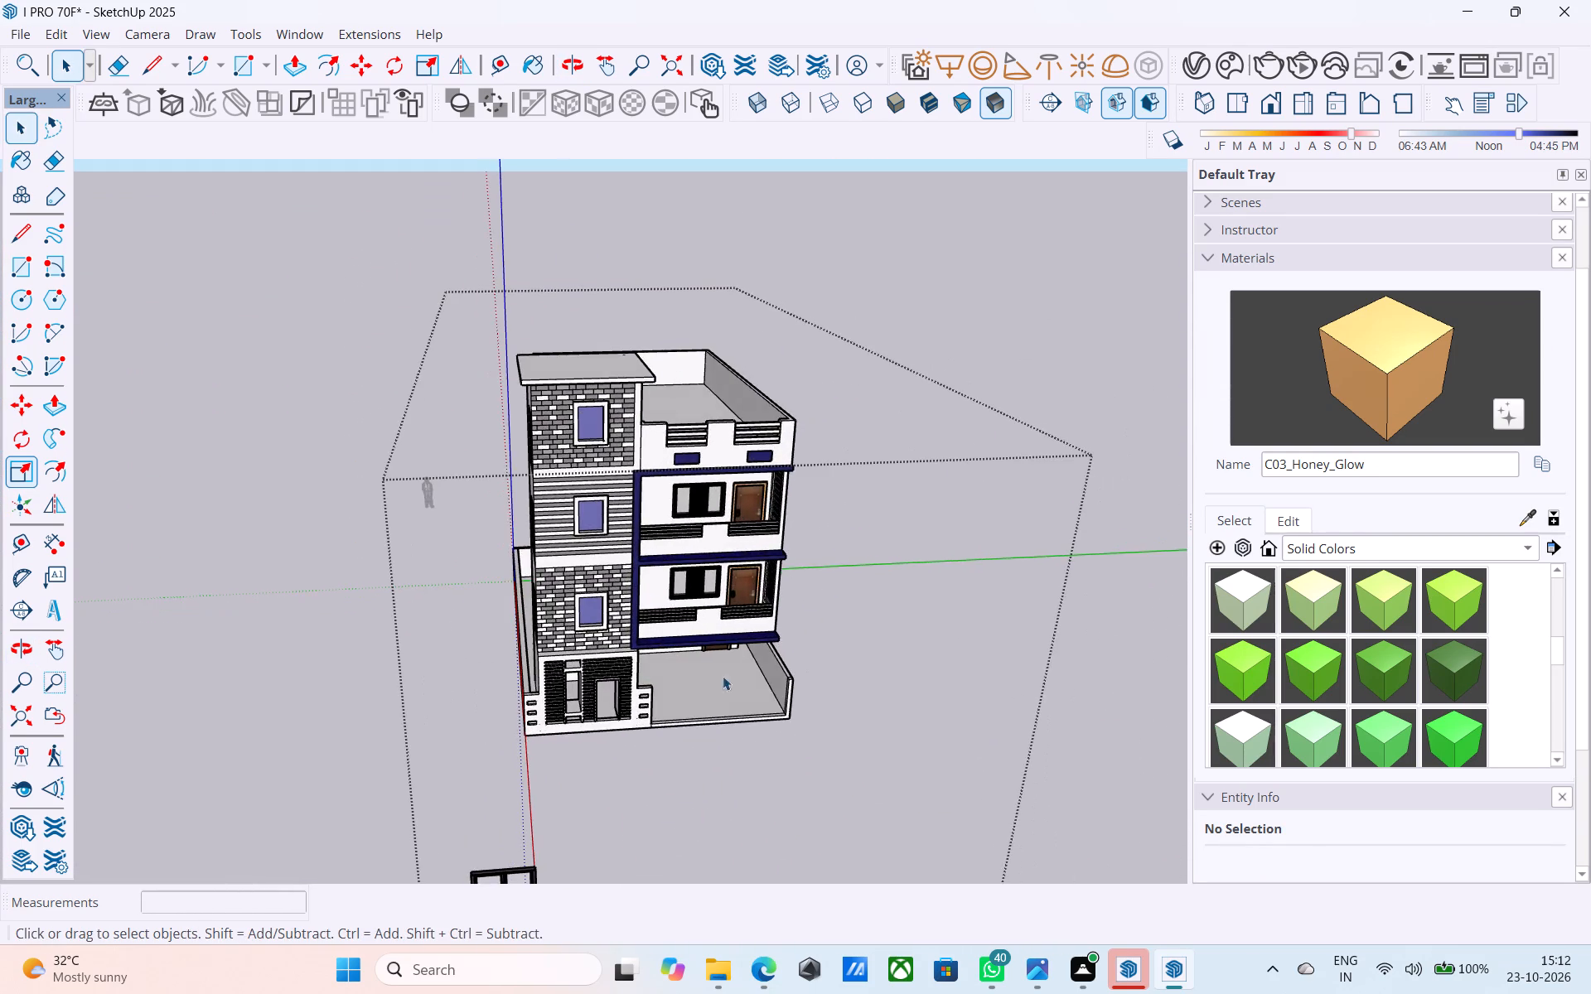
{"action": "scroll", "coordinate": [729, 667], "scroll_direction": "down", "scroll_amount": 6}
{"action": "scroll", "coordinate": [659, 803], "scroll_direction": "up", "scroll_amount": 8}
{"action": "left_click", "coordinate": [619, 765]}
{"action": "scroll", "coordinate": [617, 765], "scroll_direction": "up", "scroll_amount": 3}
{"action": "key", "text": "q"}
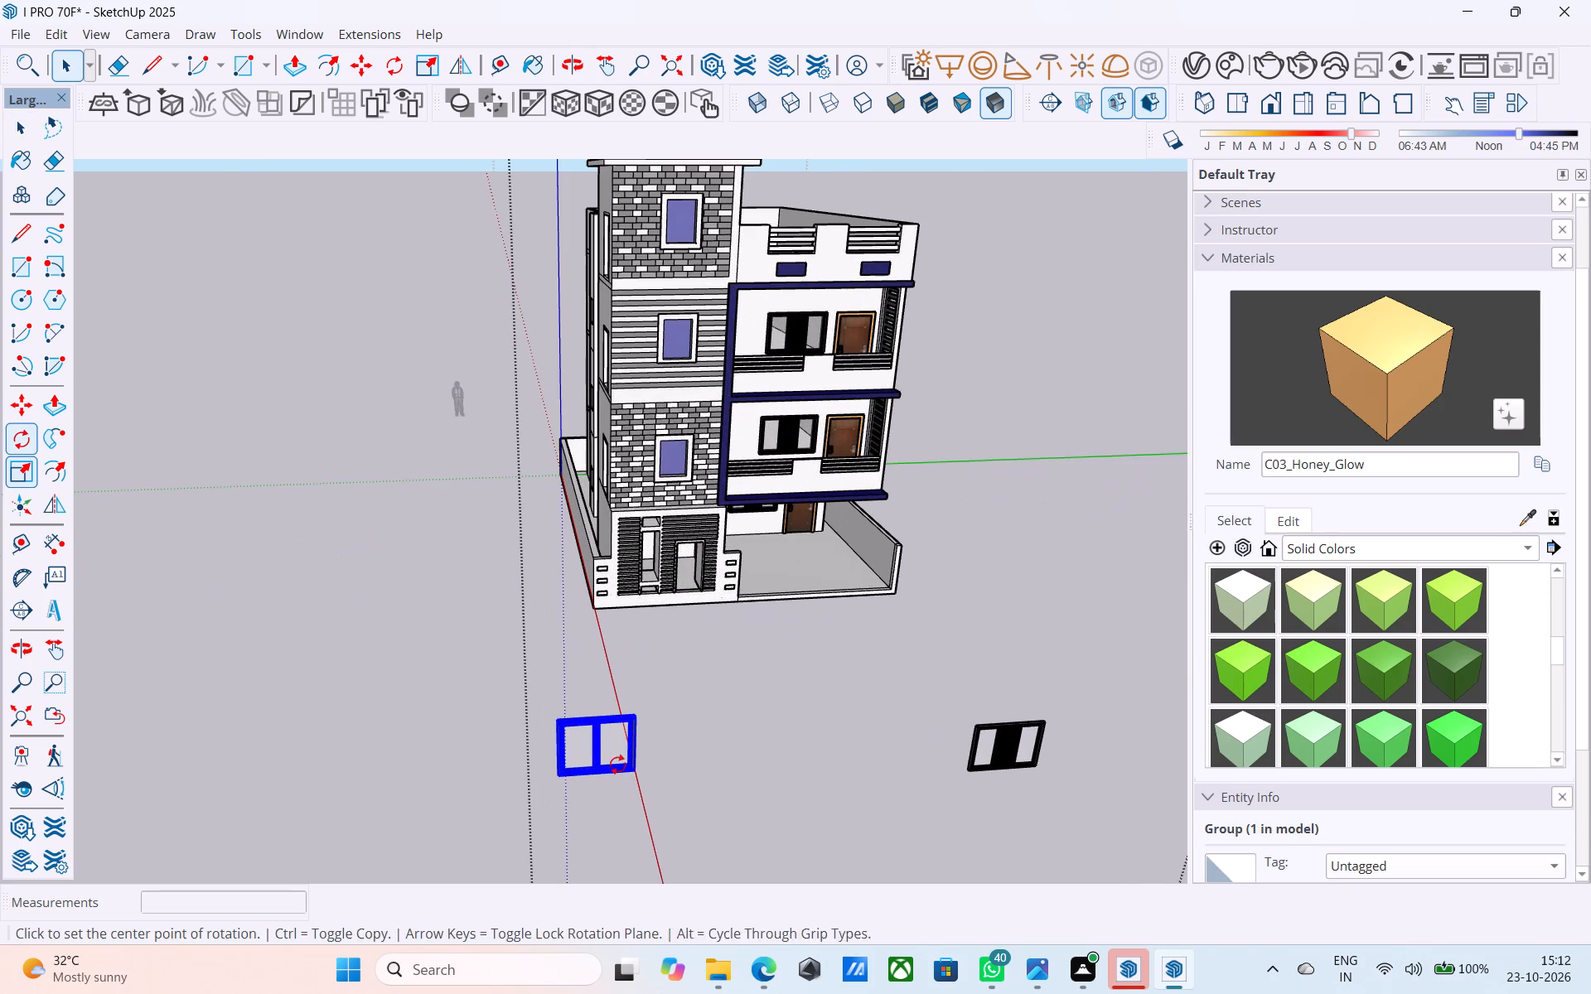
{"action": "left_click", "coordinate": [585, 803]}
{"action": "left_click", "coordinate": [671, 803]}
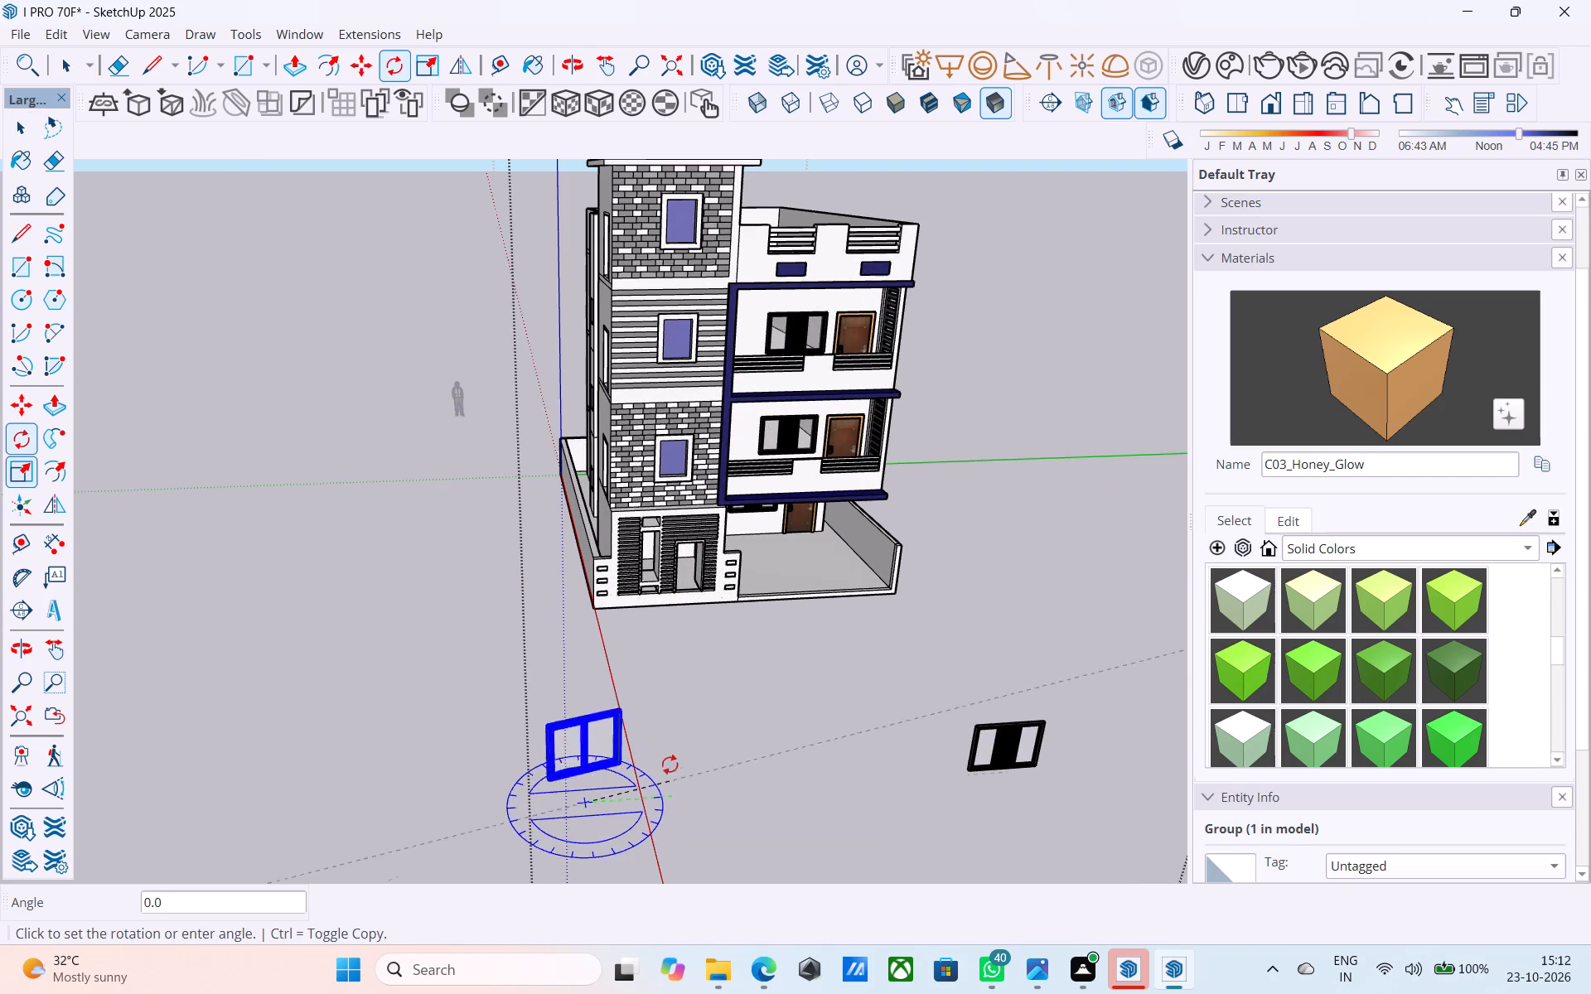
{"action": "left_click", "coordinate": [573, 724]}
Copy the rotated two-pane window by its upper corner to the upper corner of the side elevation's top balcony window frame.
{"action": "middle_click_drag", "start_coordinate": [573, 726], "coordinate": [806, 712]}
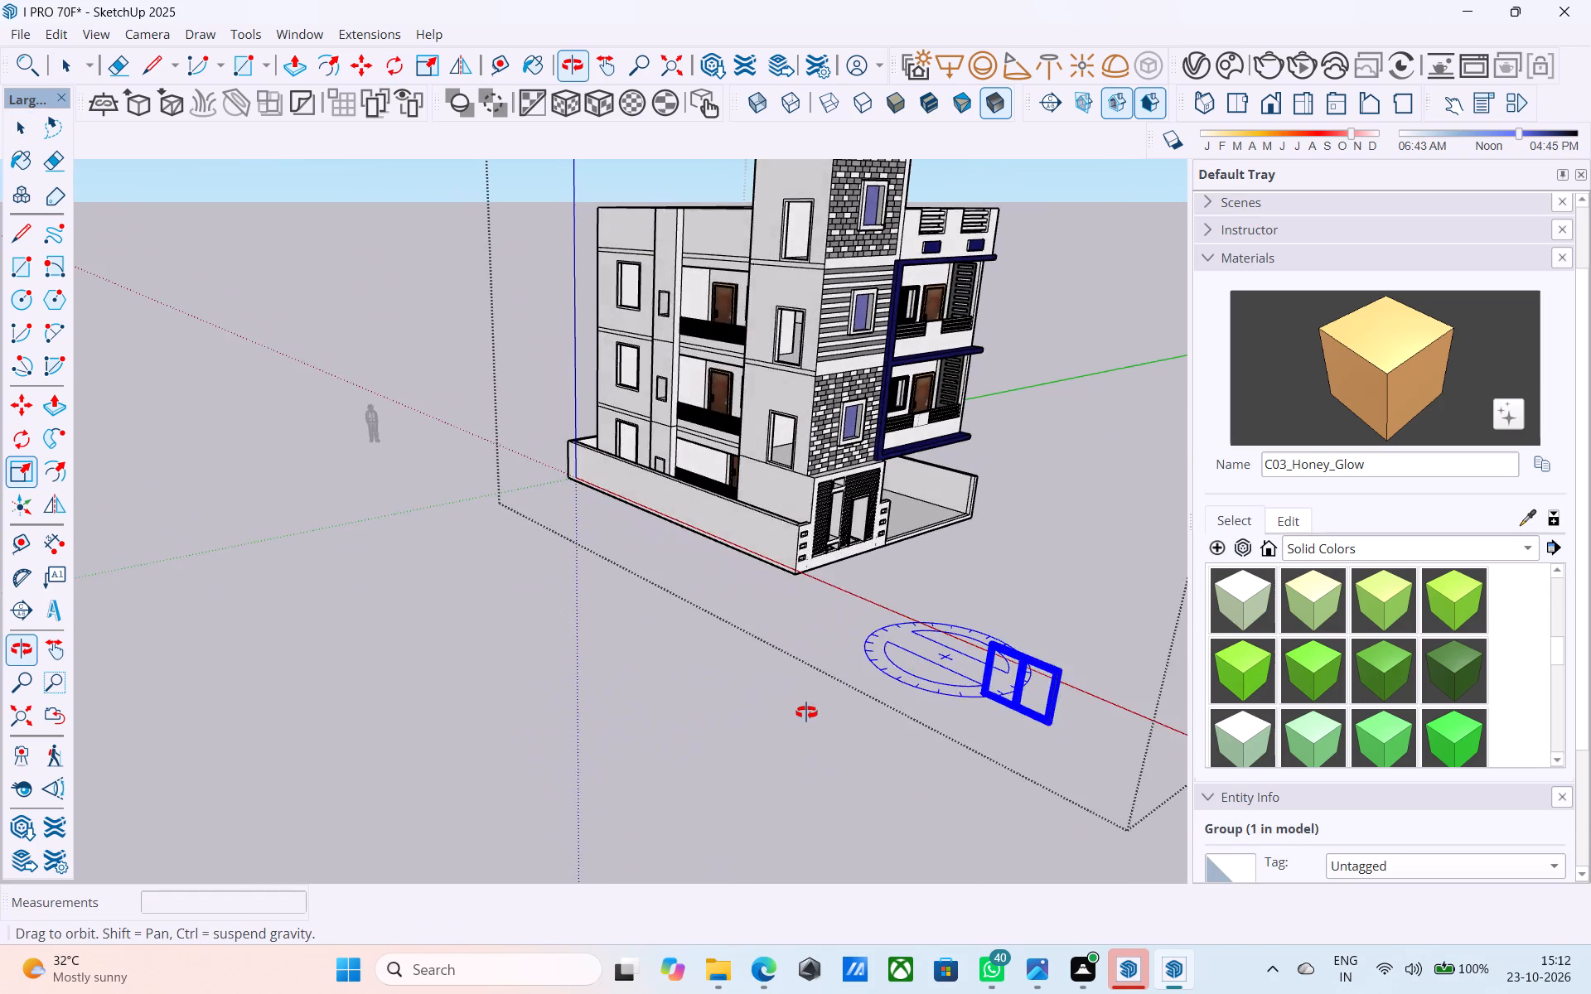
{"action": "middle_click_drag", "start_coordinate": [806, 712], "coordinate": [887, 760]}
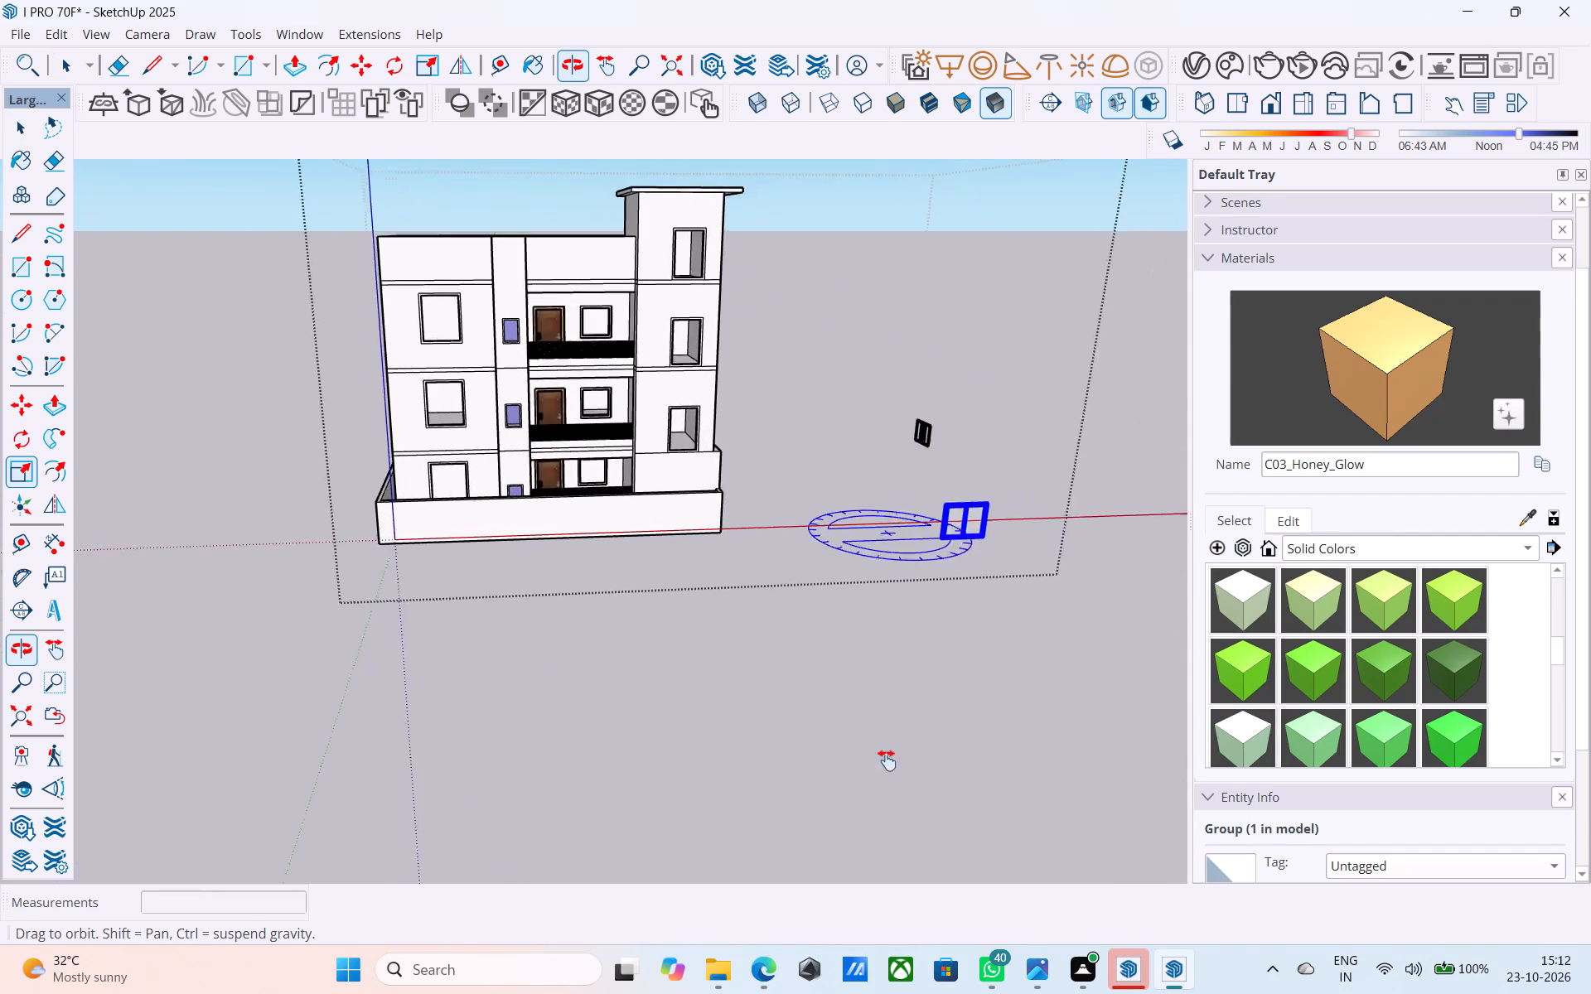
{"action": "middle_click_drag", "start_coordinate": [887, 760], "coordinate": [711, 870]}
{"action": "scroll", "coordinate": [822, 680], "scroll_direction": "up", "scroll_amount": 5}
{"action": "middle_click_drag", "start_coordinate": [841, 590], "coordinate": [849, 702], "text": "shift"}
{"action": "scroll", "coordinate": [846, 681], "scroll_direction": "up", "scroll_amount": 3}
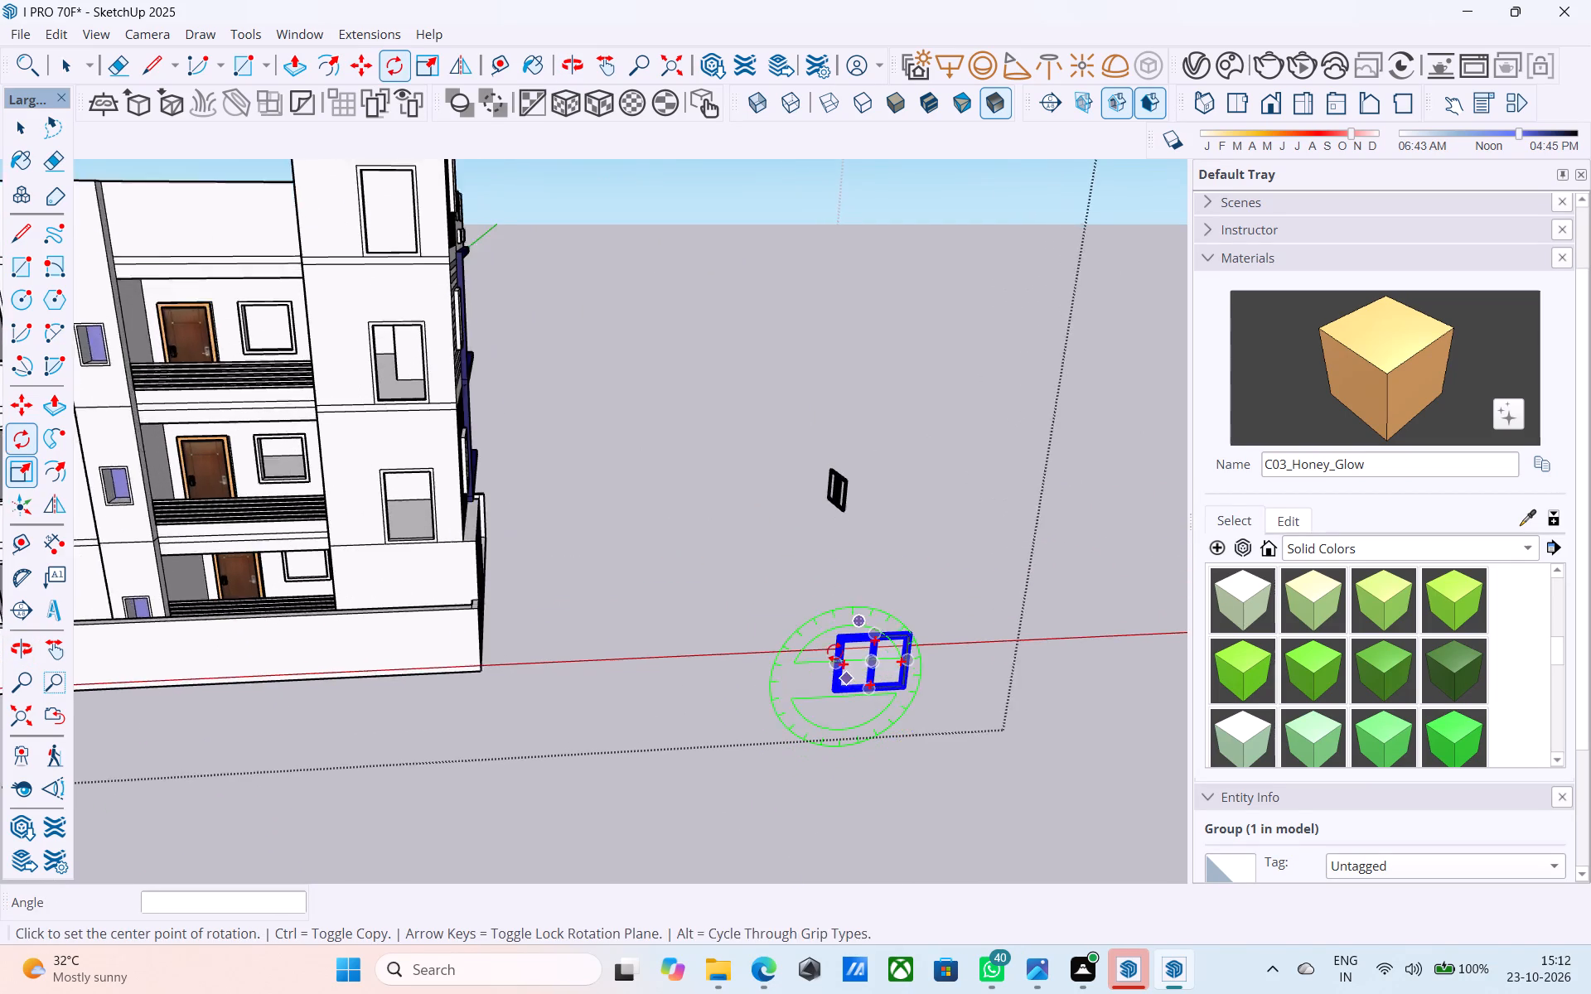
{"action": "key", "text": "m"}
{"action": "scroll", "coordinate": [835, 640], "scroll_direction": "up", "scroll_amount": 14}
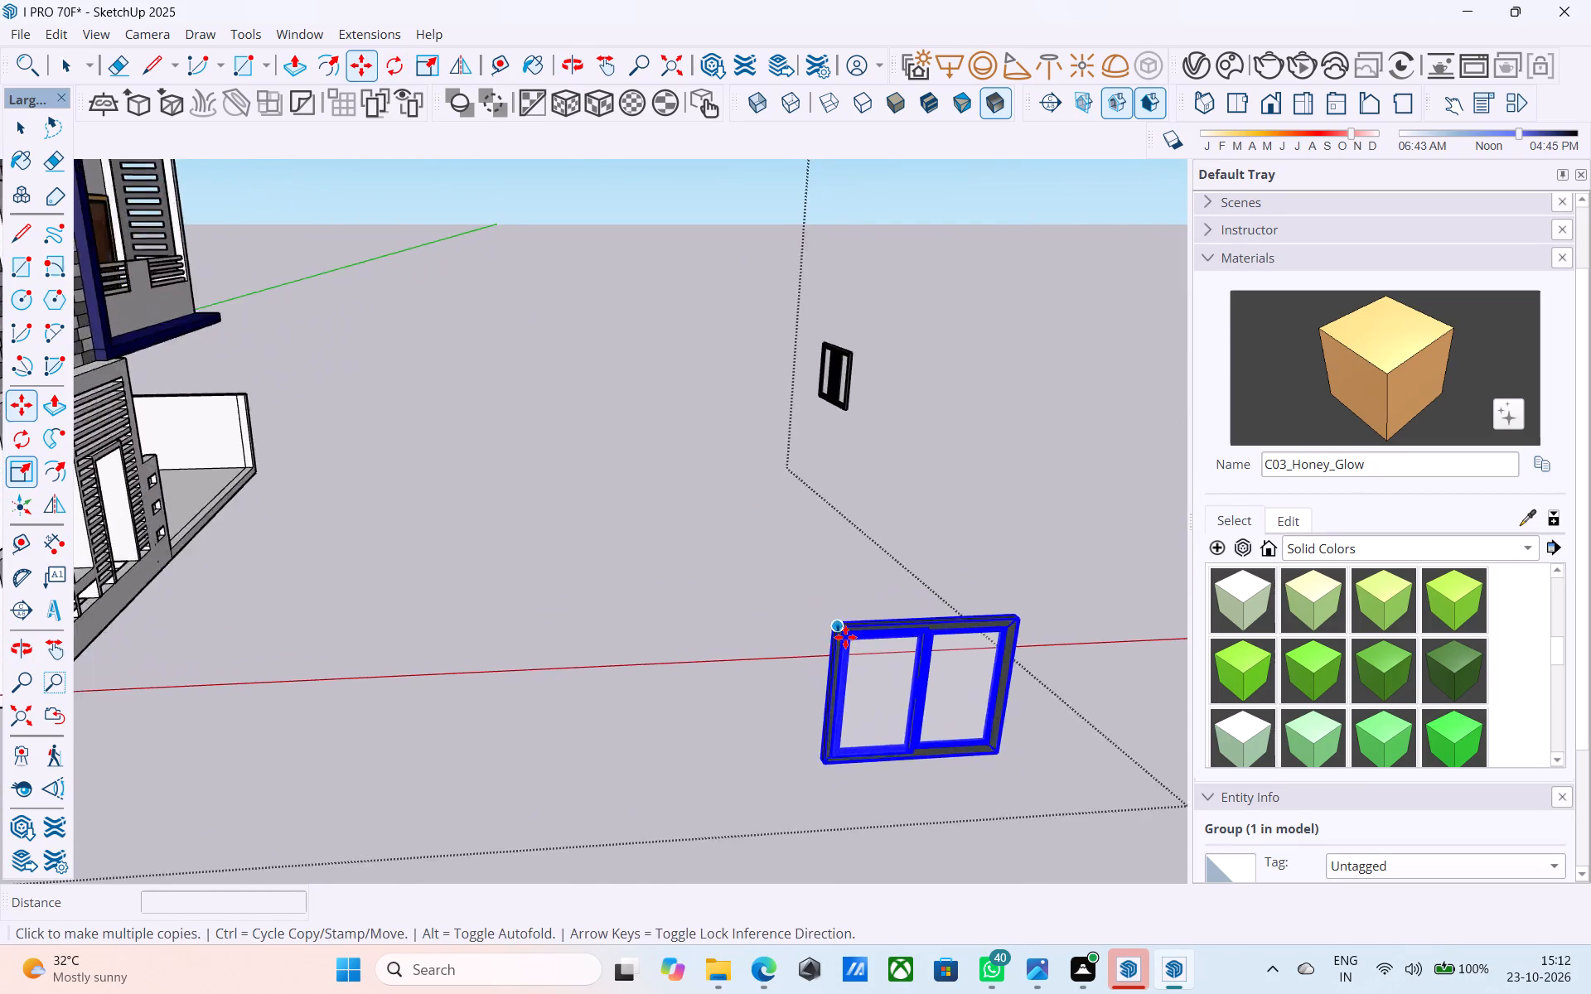
{"action": "scroll", "coordinate": [845, 637], "scroll_direction": "up", "scroll_amount": 13}
{"action": "middle_click", "coordinate": [815, 601]}
{"action": "left_click", "coordinate": [818, 601]}
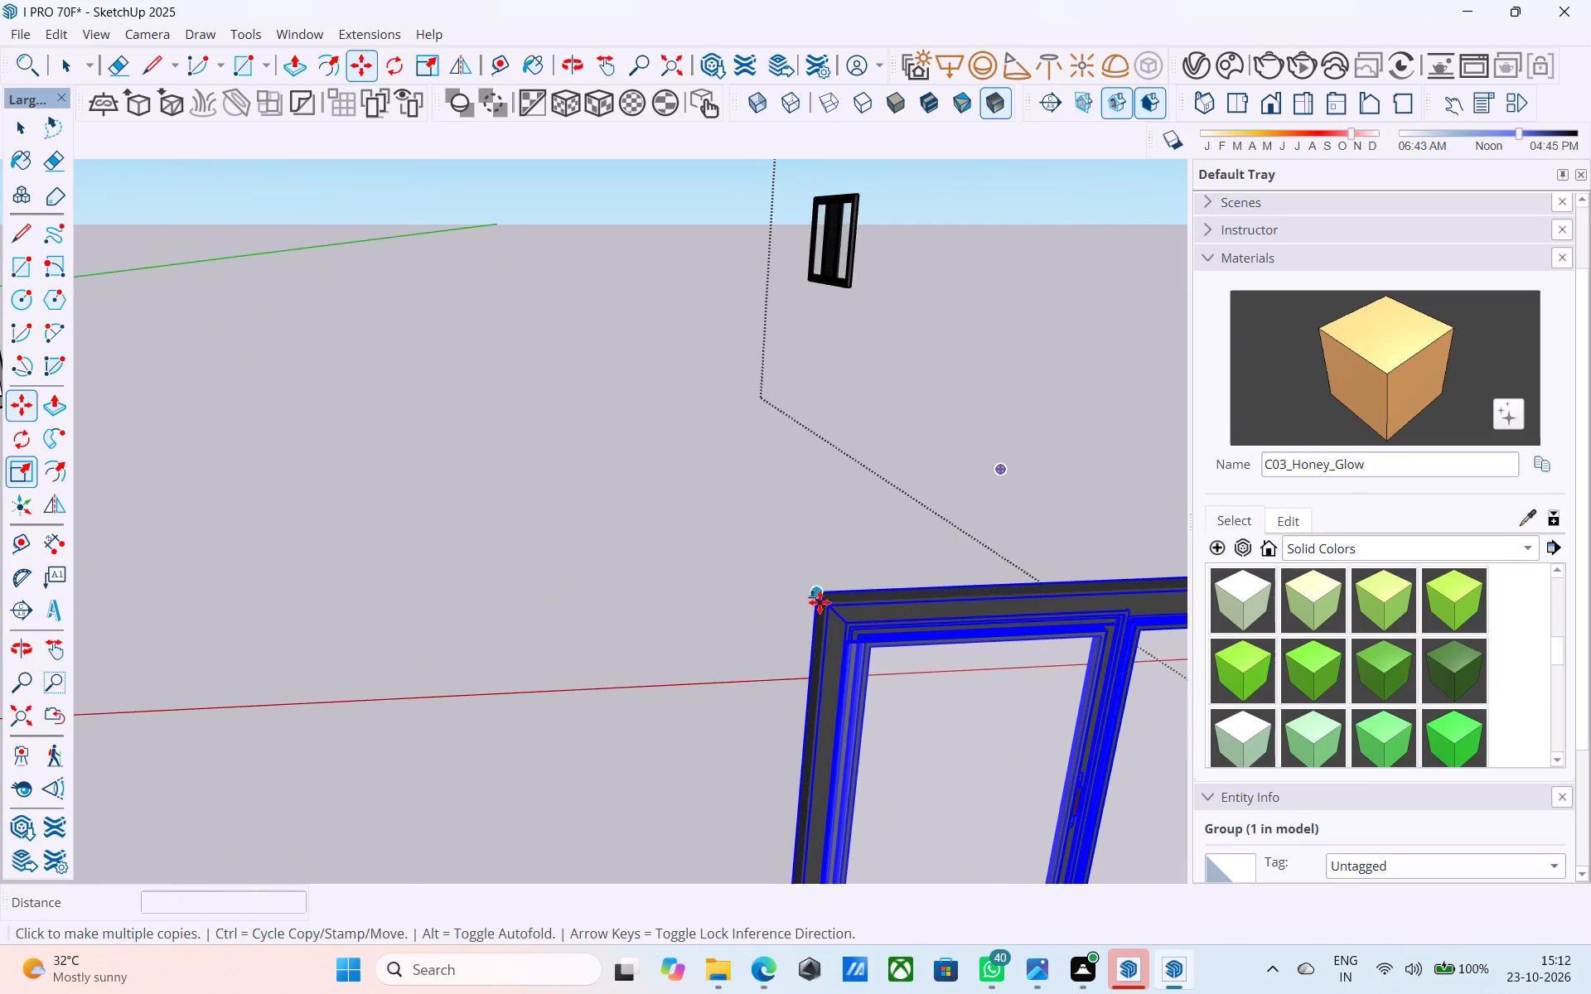
{"action": "scroll", "coordinate": [834, 603], "scroll_direction": "down", "scroll_amount": 17}
{"action": "scroll", "coordinate": [857, 581], "scroll_direction": "down", "scroll_amount": 17}
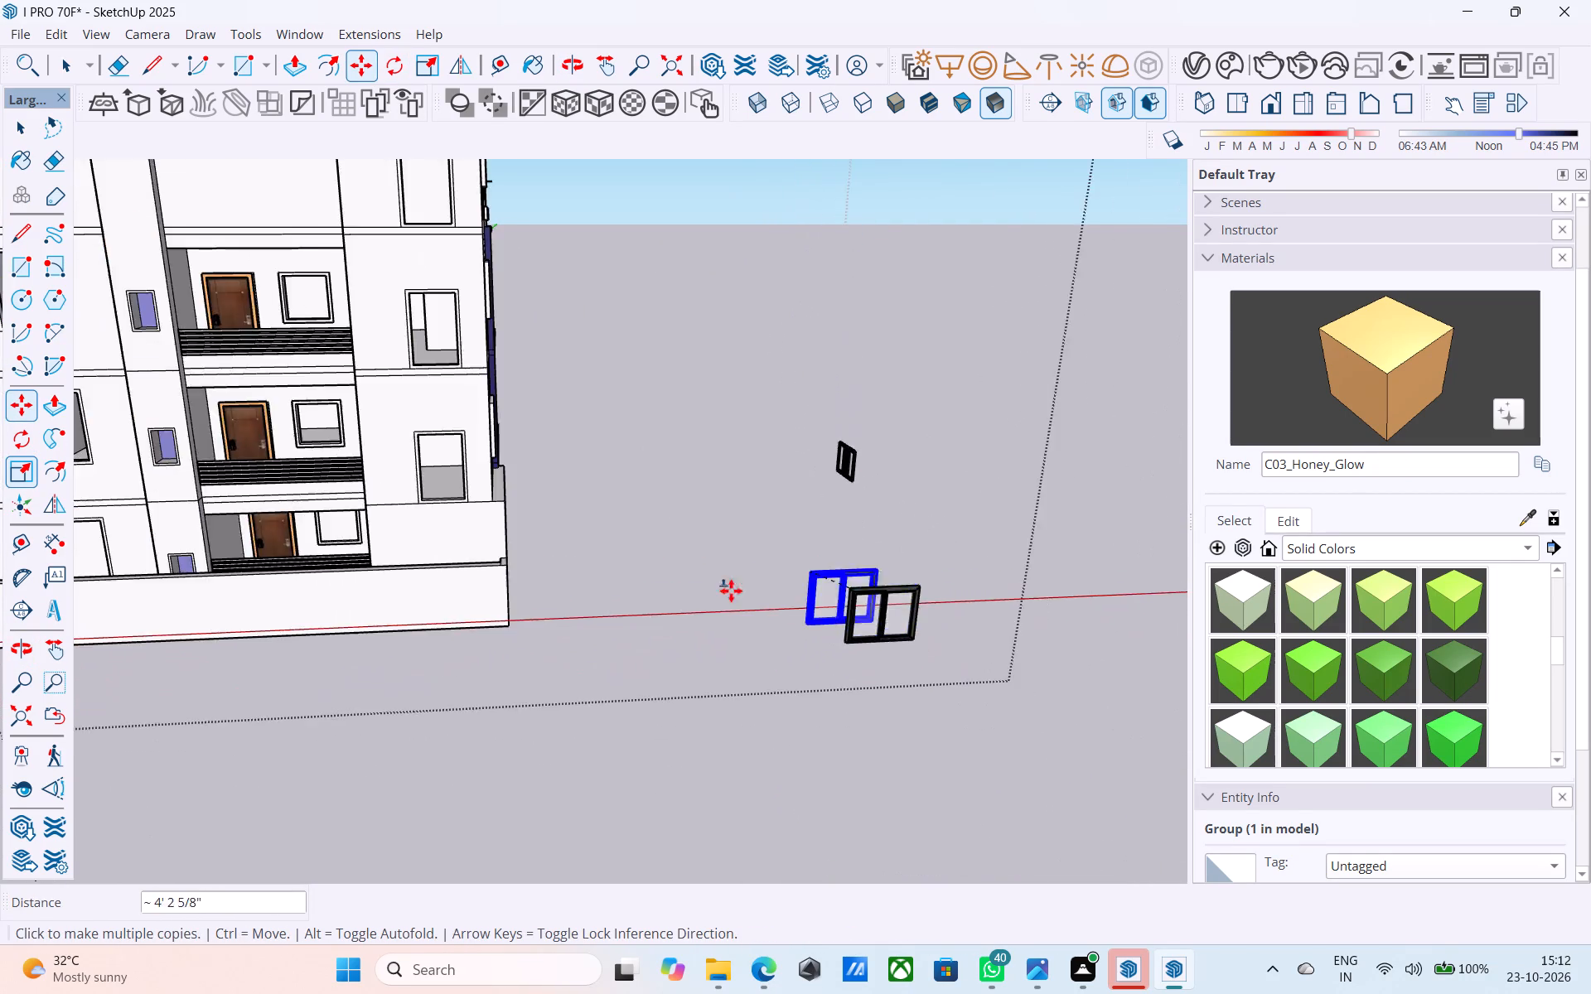
{"action": "scroll", "coordinate": [731, 591], "scroll_direction": "down", "scroll_amount": 2}
{"action": "middle_click_drag", "start_coordinate": [543, 572], "coordinate": [760, 673]}
{"action": "scroll", "coordinate": [694, 580], "scroll_direction": "up", "scroll_amount": 12}
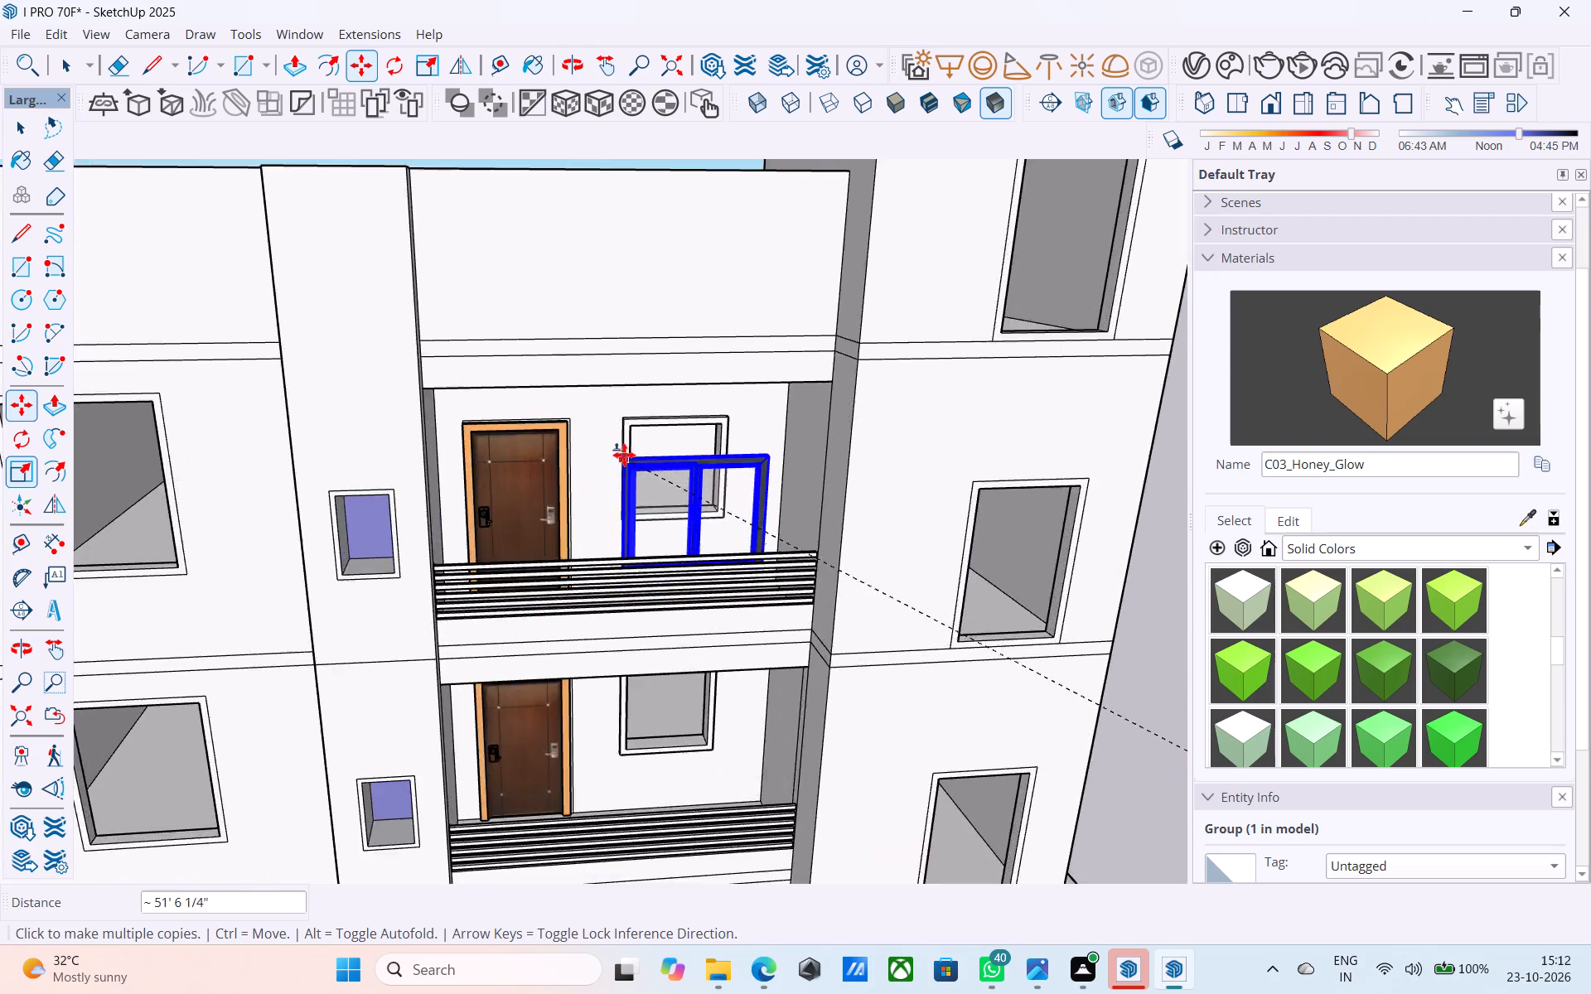
{"action": "scroll", "coordinate": [624, 455], "scroll_direction": "up", "scroll_amount": 8}
{"action": "left_click", "coordinate": [626, 356]}
Place another copy of the two-pane window at the upper door-side corner of the middle balcony's window frame.
{"action": "scroll", "coordinate": [626, 361], "scroll_direction": "down", "scroll_amount": 12}
{"action": "middle_click_drag", "start_coordinate": [654, 615], "coordinate": [664, 306], "text": "shift"}
{"action": "scroll", "coordinate": [642, 580], "scroll_direction": "up", "scroll_amount": 8}
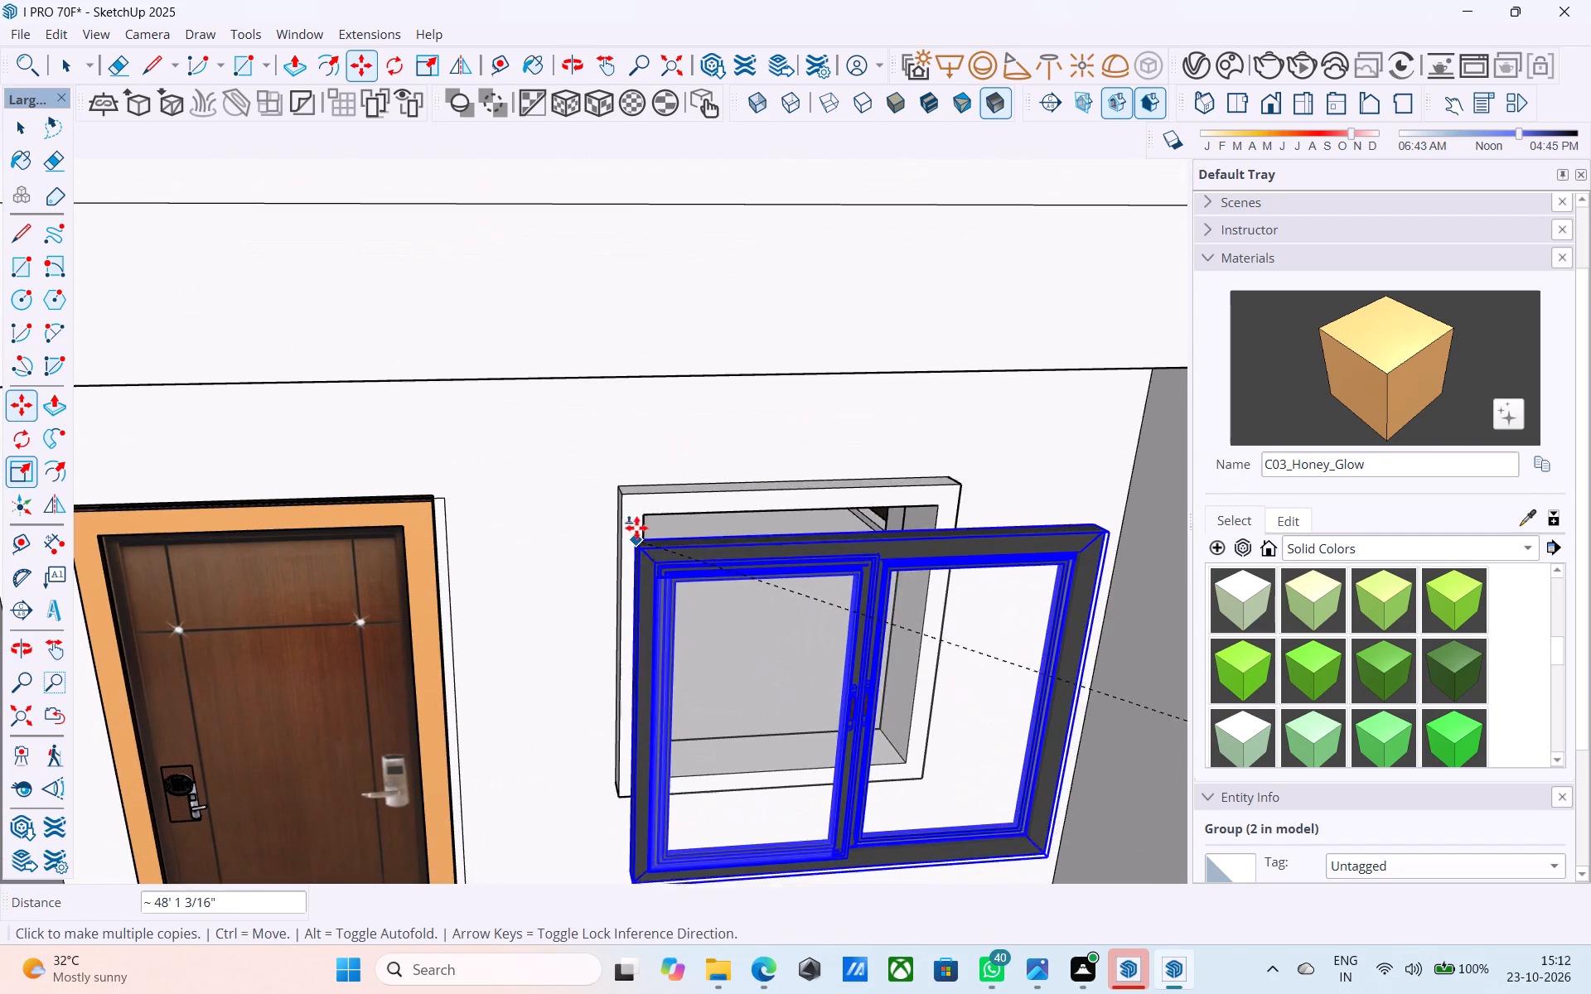
{"action": "left_click", "coordinate": [620, 490]}
Place a copy of the two-pane window at the upper door-side corner of the ground-floor balcony's window frame.
{"action": "scroll", "coordinate": [622, 350], "scroll_direction": "down", "scroll_amount": 15}
{"action": "middle_click_drag", "start_coordinate": [645, 656], "coordinate": [665, 294]}
{"action": "scroll", "coordinate": [669, 466], "scroll_direction": "up", "scroll_amount": 1}
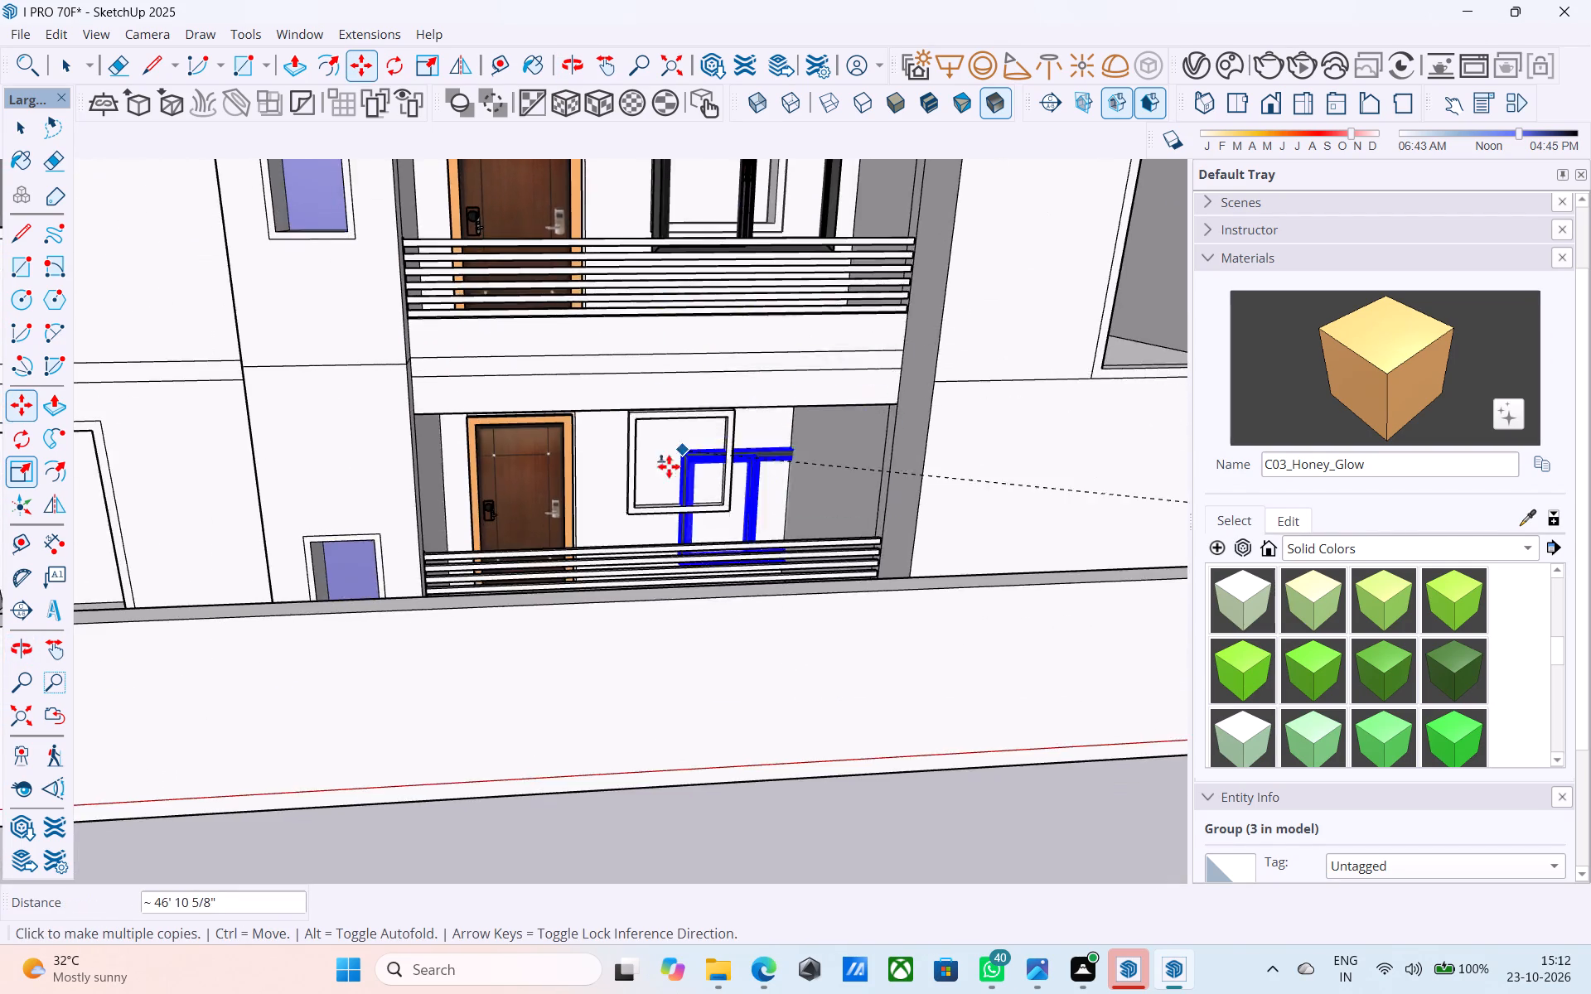
{"action": "scroll", "coordinate": [669, 466], "scroll_direction": "up", "scroll_amount": 6}
{"action": "left_click", "coordinate": [596, 355]}
{"action": "scroll", "coordinate": [884, 347], "scroll_direction": "down", "scroll_amount": 15}
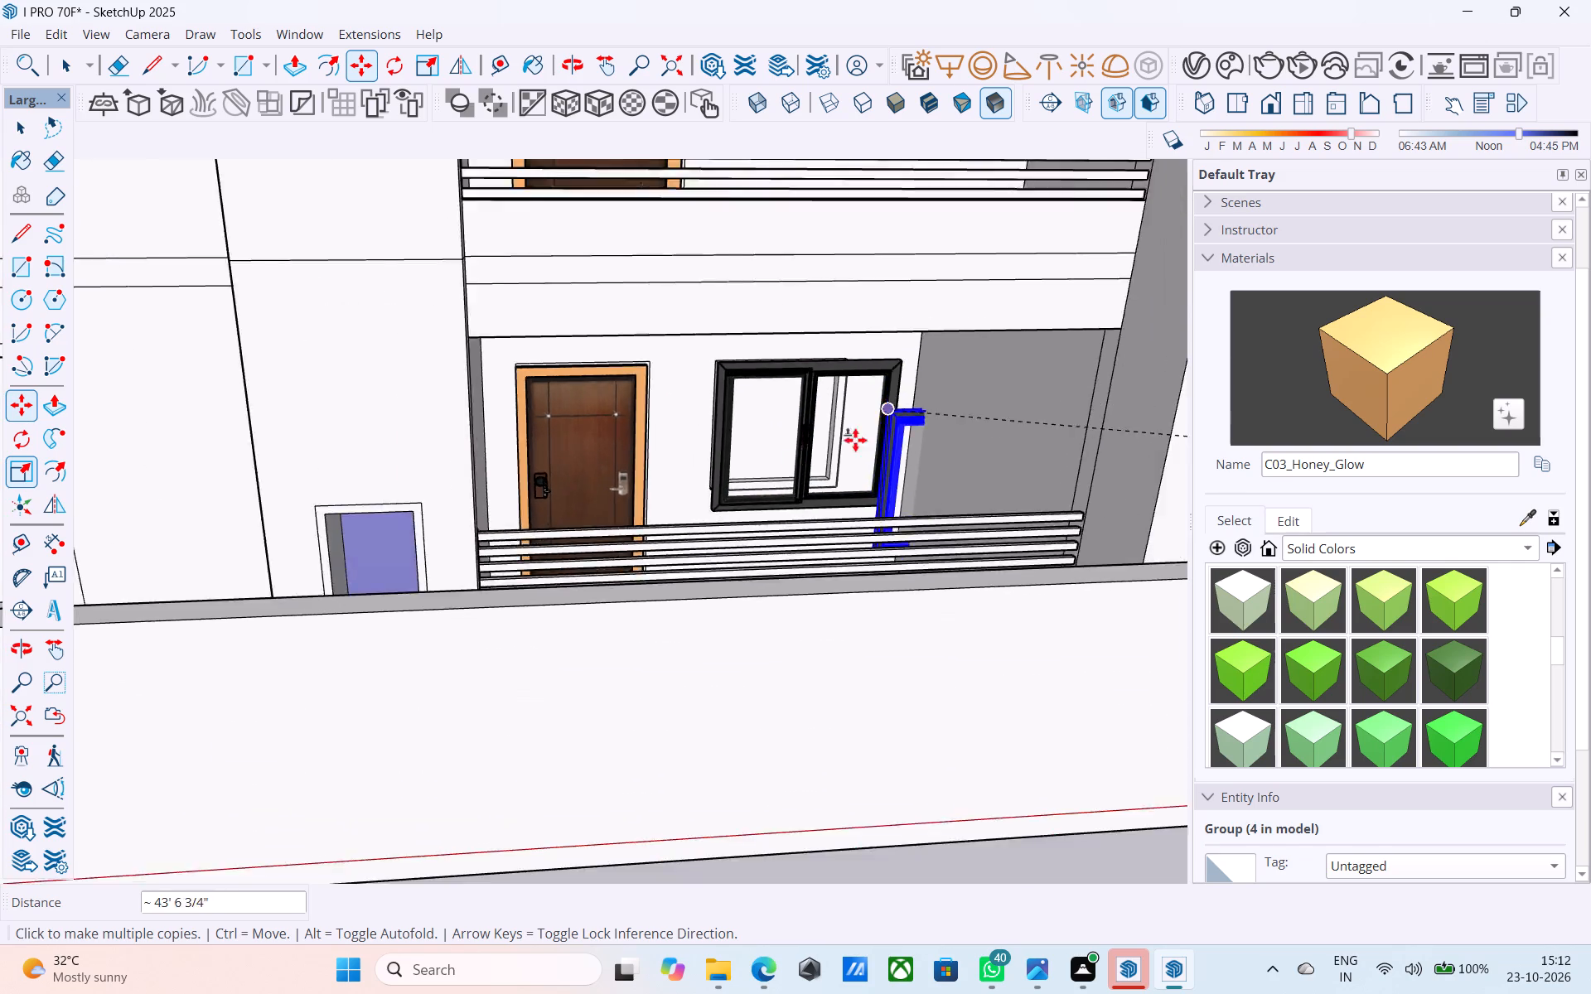
Copy the two-pane window to the upper outer corners of the ground, middle and top openings in the side elevation's end bay.
{"action": "scroll", "coordinate": [855, 440], "scroll_direction": "down", "scroll_amount": 2}
{"action": "middle_click_drag", "start_coordinate": [585, 445], "coordinate": [1057, 531]}
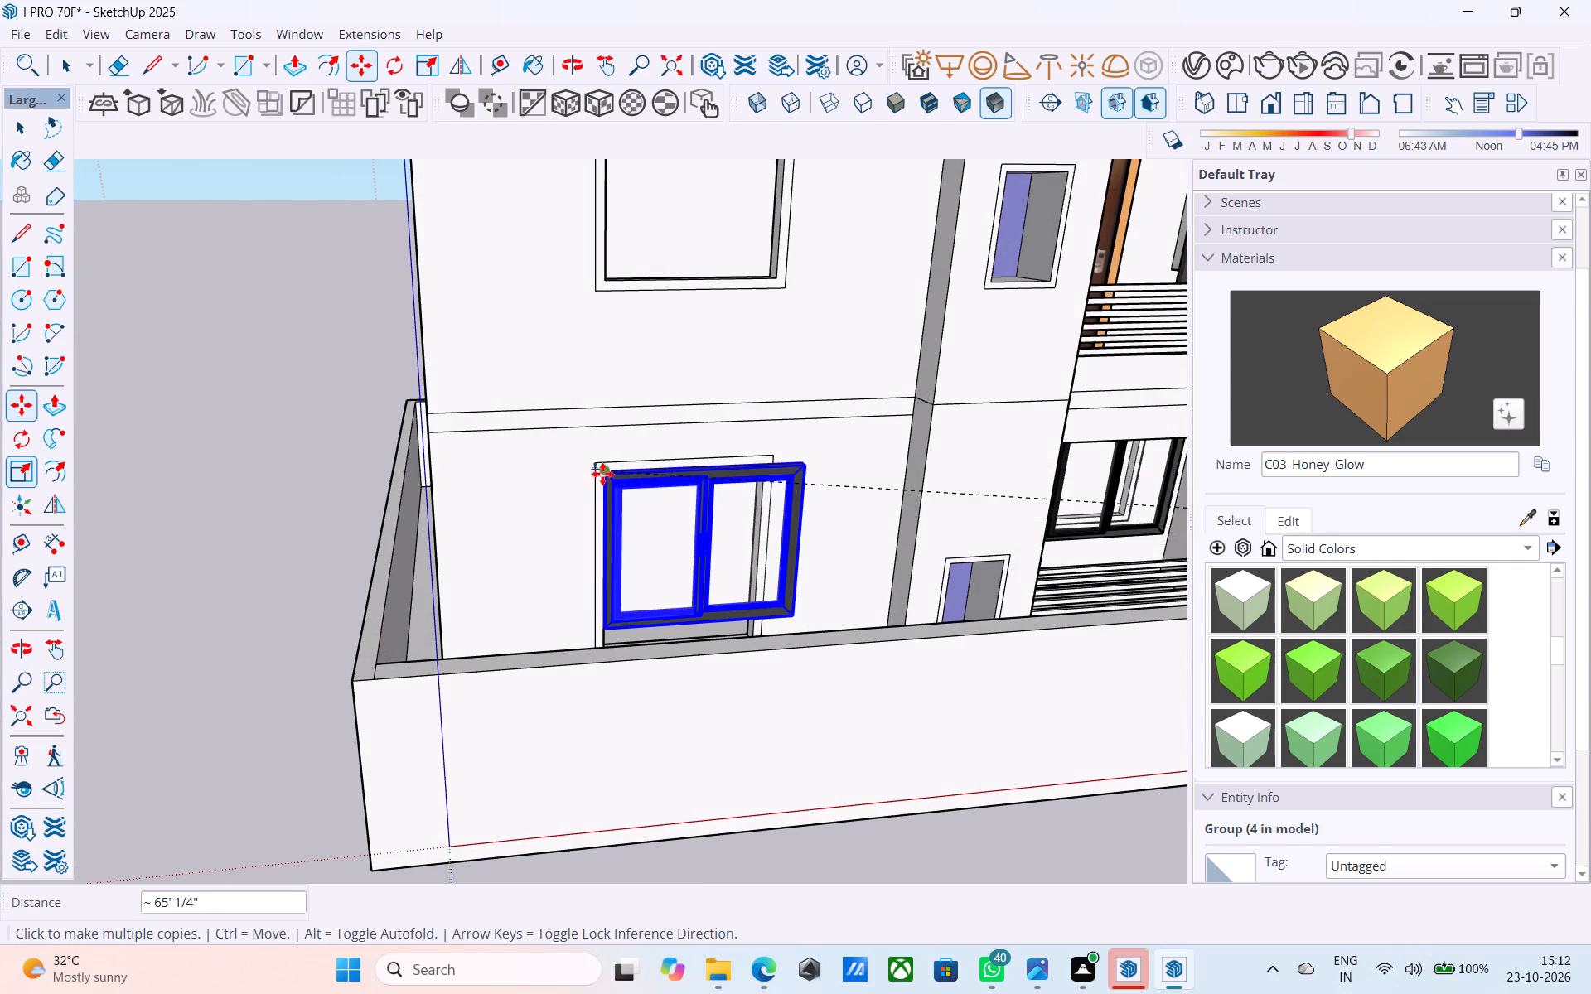
{"action": "left_click", "coordinate": [599, 468]}
{"action": "scroll", "coordinate": [616, 373], "scroll_direction": "down", "scroll_amount": 5}
{"action": "middle_click_drag", "start_coordinate": [618, 379], "coordinate": [638, 643], "text": "shift"}
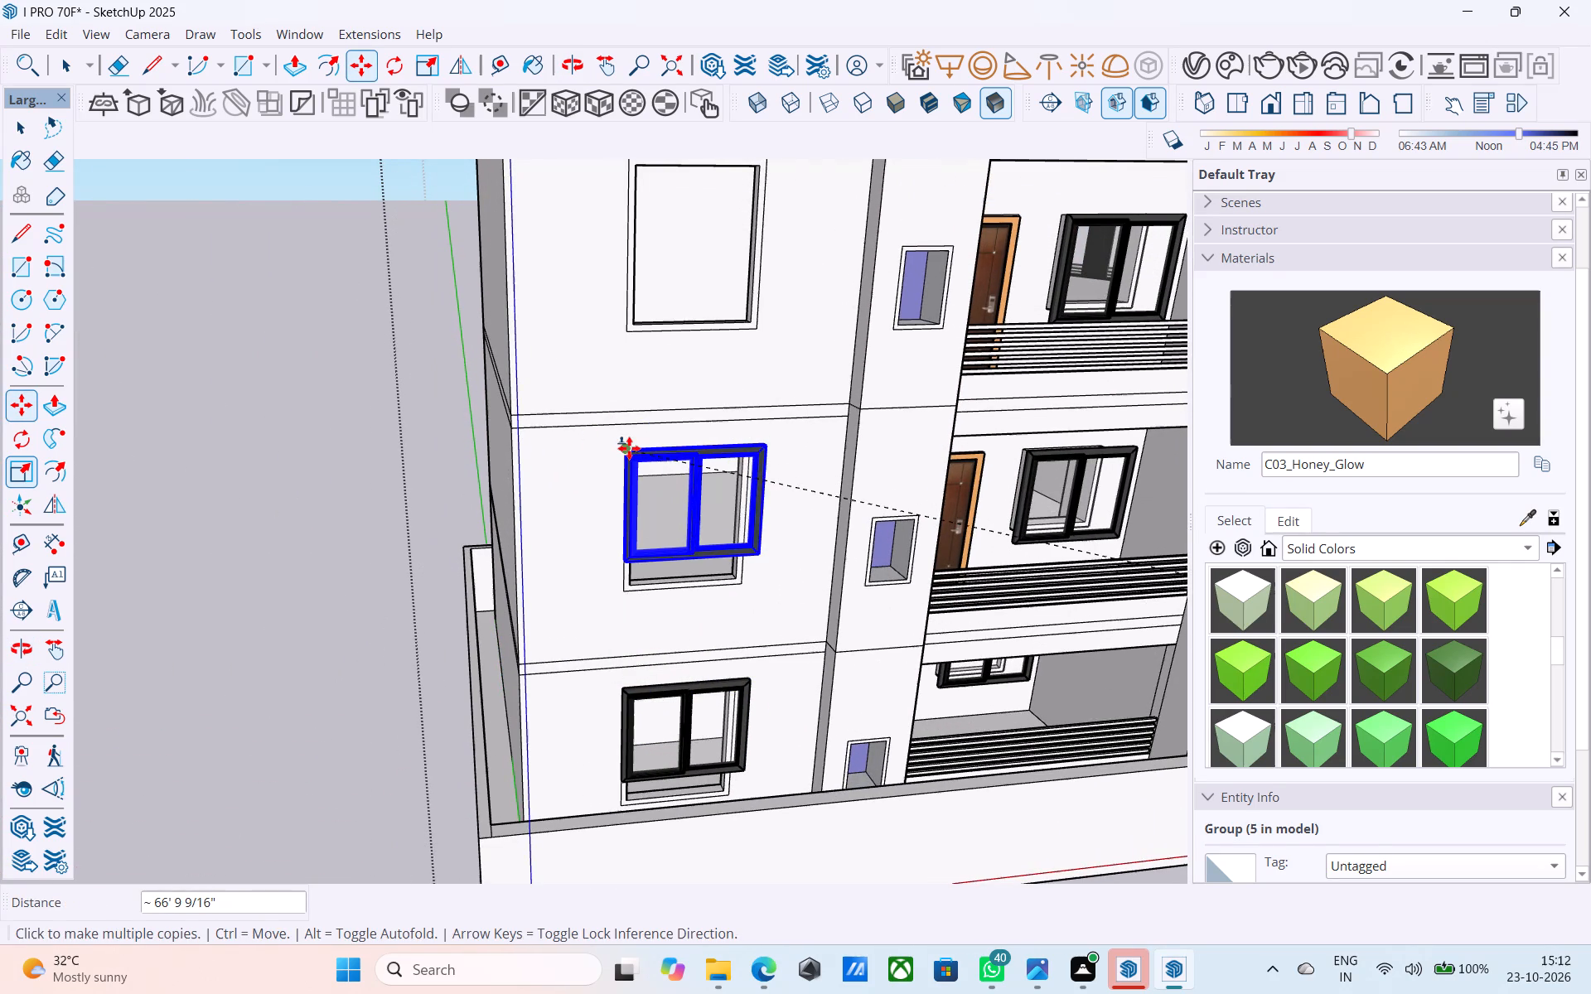
{"action": "left_click", "coordinate": [629, 448]}
{"action": "middle_click_drag", "start_coordinate": [629, 305], "coordinate": [660, 582], "text": "shift"}
{"action": "left_click", "coordinate": [665, 453]}
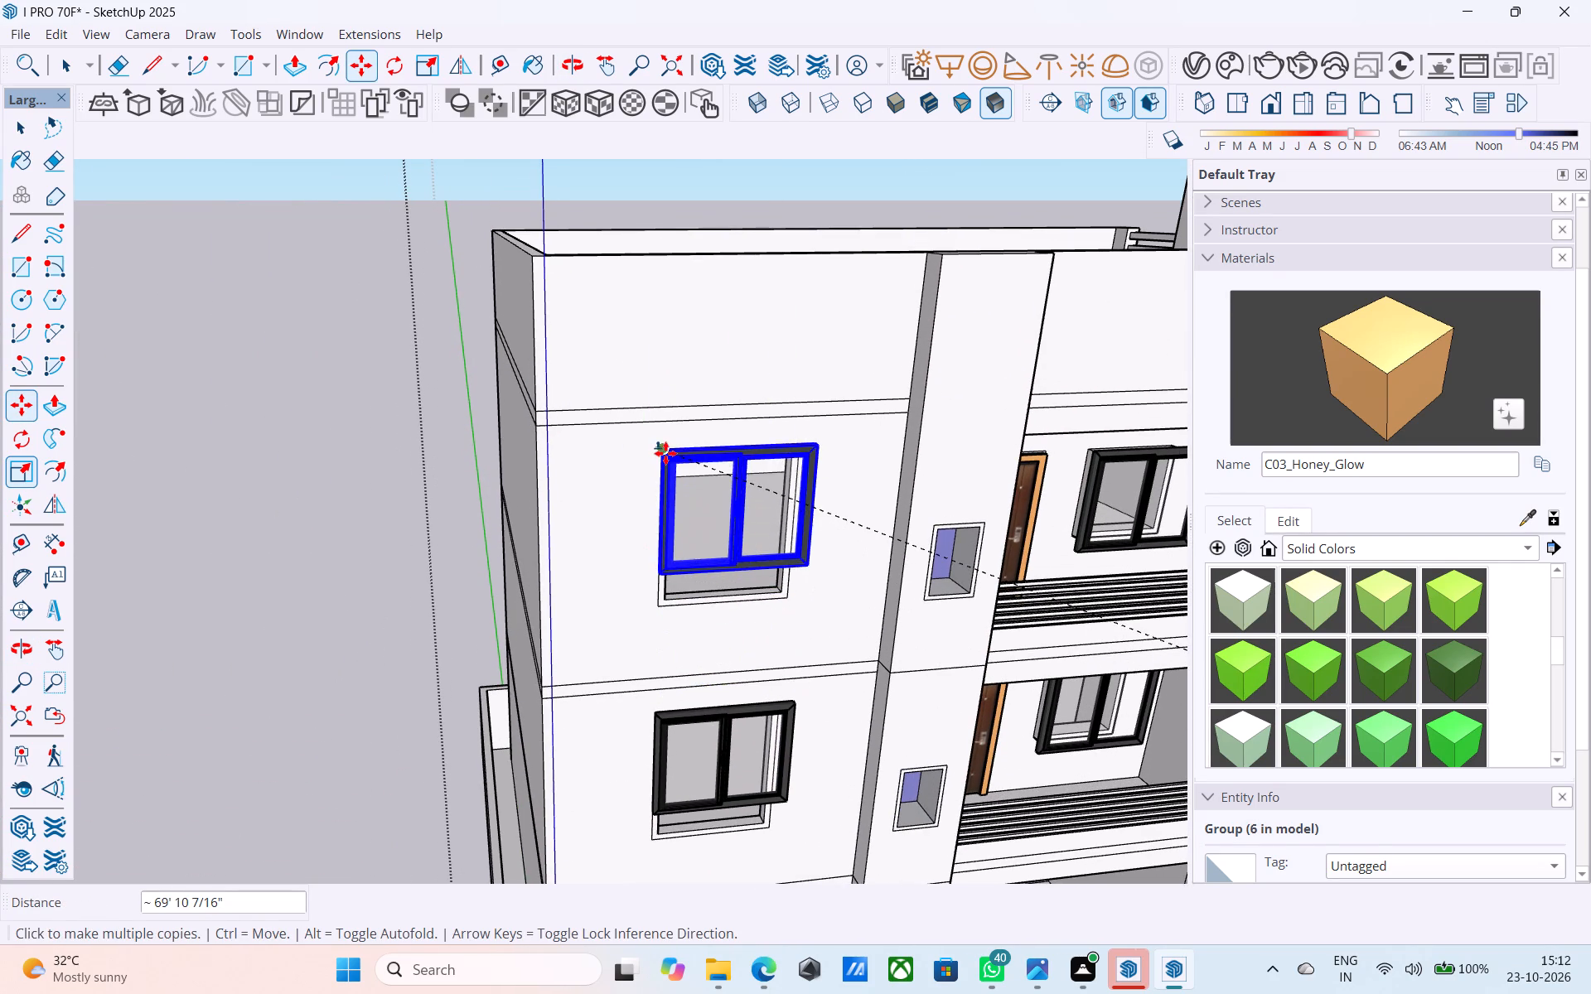
{"action": "scroll", "coordinate": [582, 543], "scroll_direction": "down", "scroll_amount": 7}
{"action": "middle_click_drag", "start_coordinate": [659, 557], "coordinate": [496, 418]}
{"action": "scroll", "coordinate": [496, 418], "scroll_direction": "up", "scroll_amount": 4}
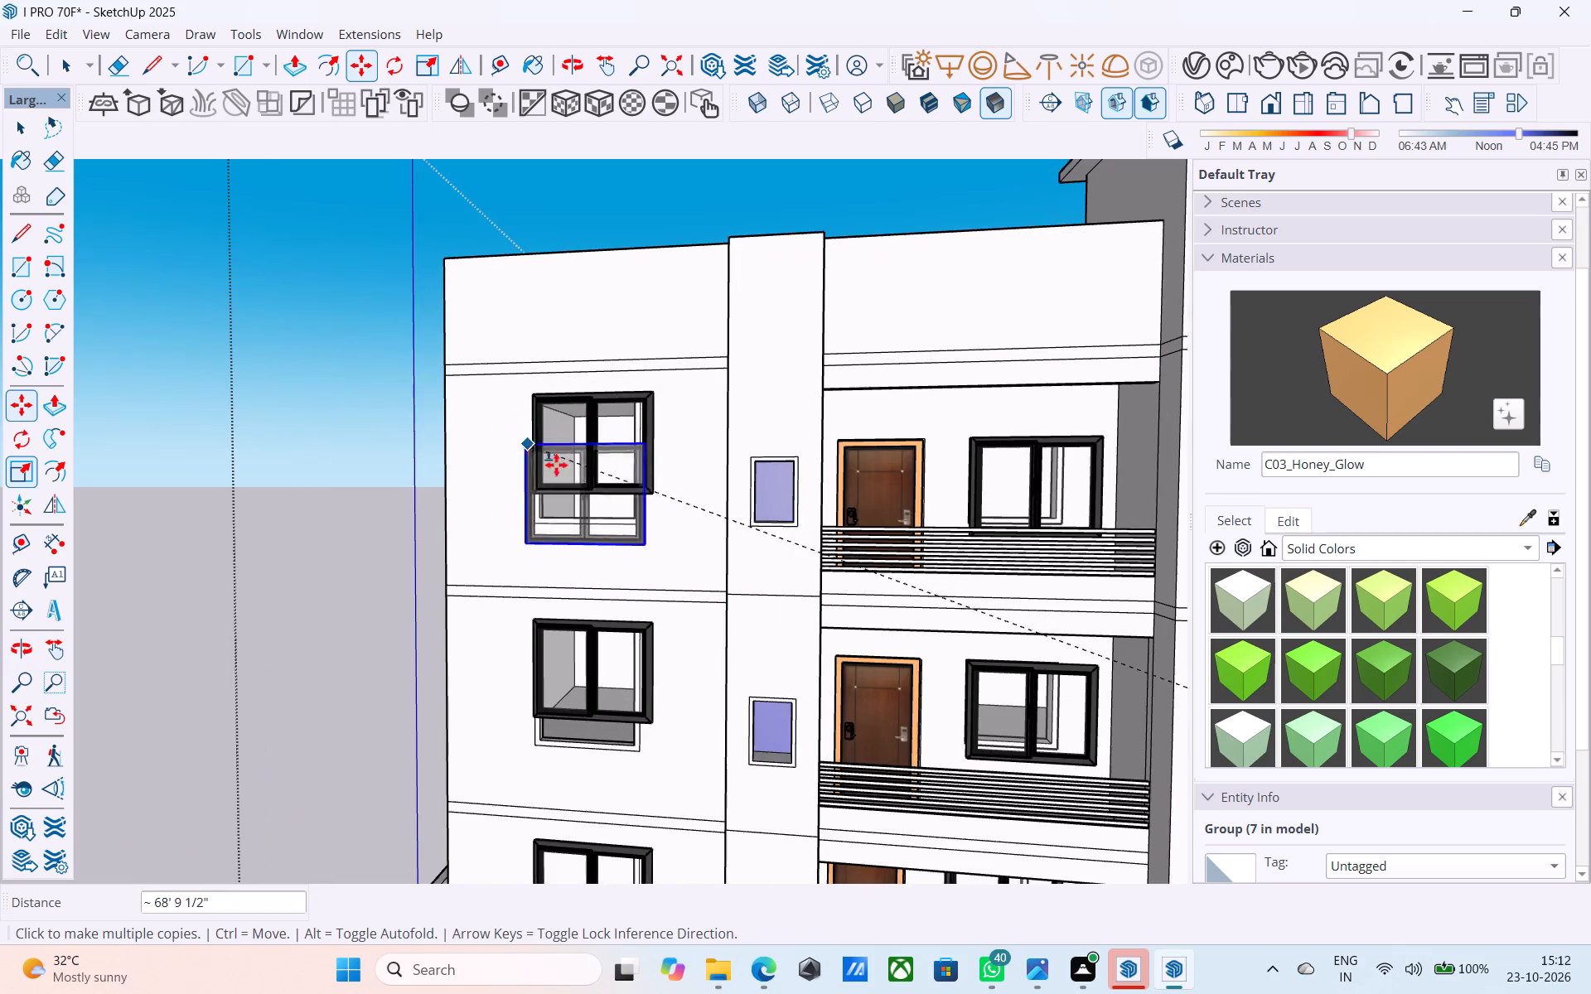
{"action": "scroll", "coordinate": [574, 476], "scroll_direction": "up", "scroll_amount": 5}
{"action": "key", "text": "space"}
Scale the end bay's top window vertically so its lower edge meets the bottom of the opening's frame outline.
{"action": "middle_click_drag", "start_coordinate": [588, 499], "coordinate": [561, 481]}
{"action": "key", "text": "s"}
{"action": "scroll", "coordinate": [591, 498], "scroll_direction": "up", "scroll_amount": 5}
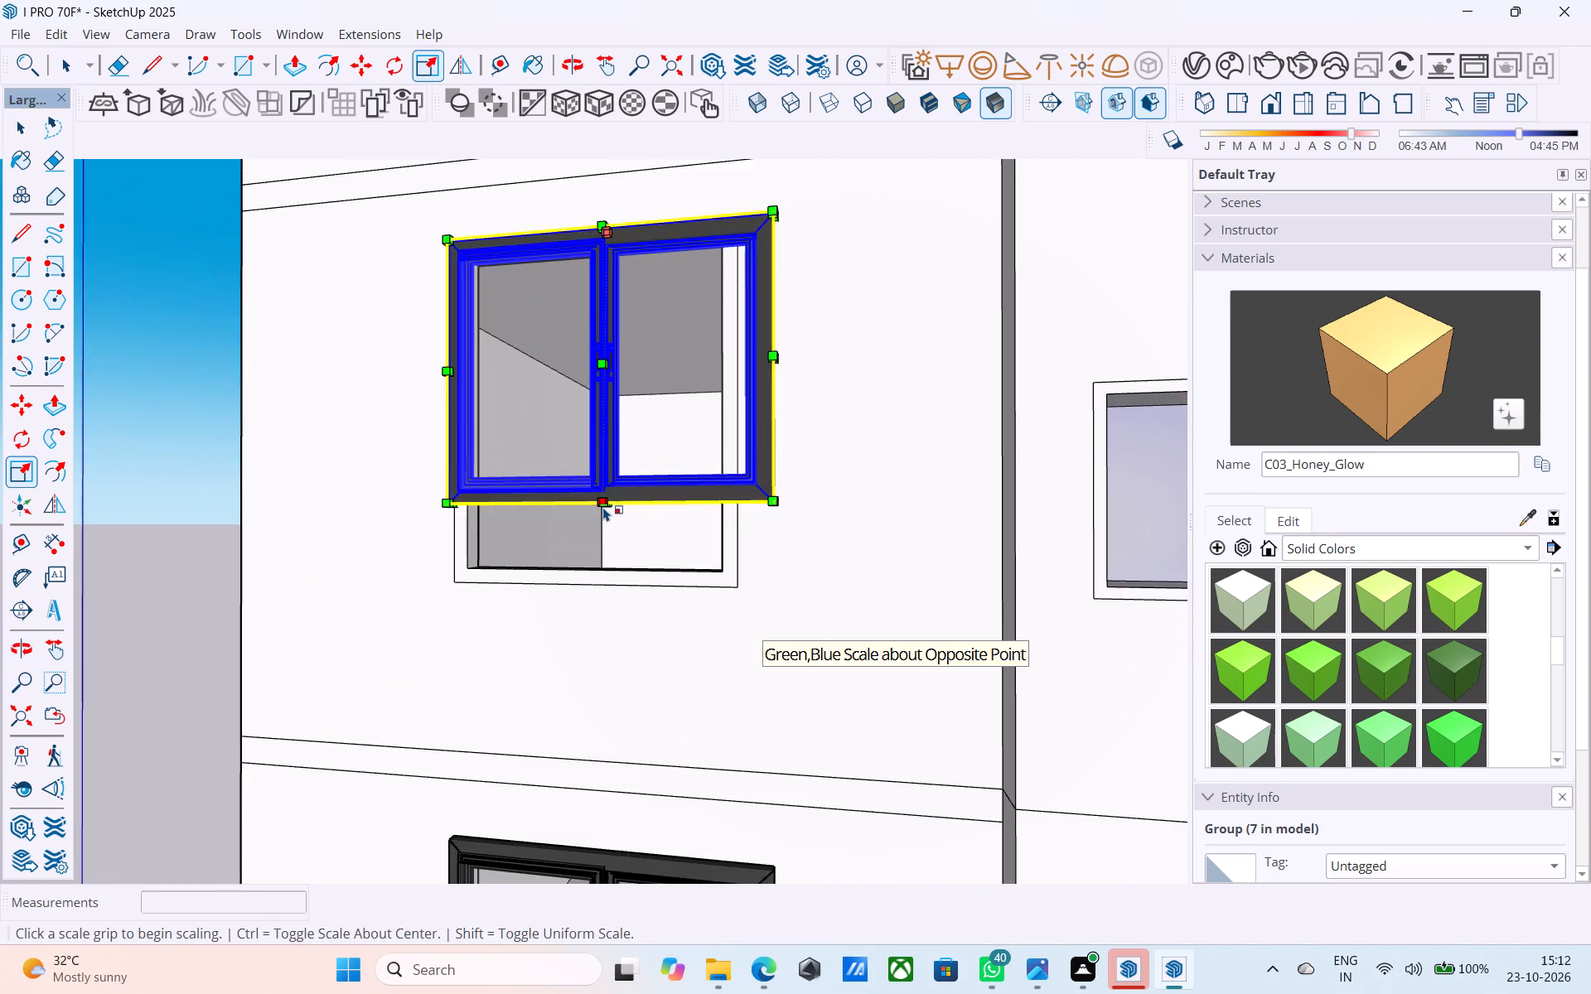
{"action": "scroll", "coordinate": [603, 507], "scroll_direction": "up", "scroll_amount": 1}
{"action": "middle_click_drag", "start_coordinate": [594, 491], "coordinate": [505, 432]}
{"action": "middle_click_drag", "start_coordinate": [620, 567], "coordinate": [597, 542]}
{"action": "middle_click_drag", "start_coordinate": [587, 498], "coordinate": [640, 532], "text": "shift"}
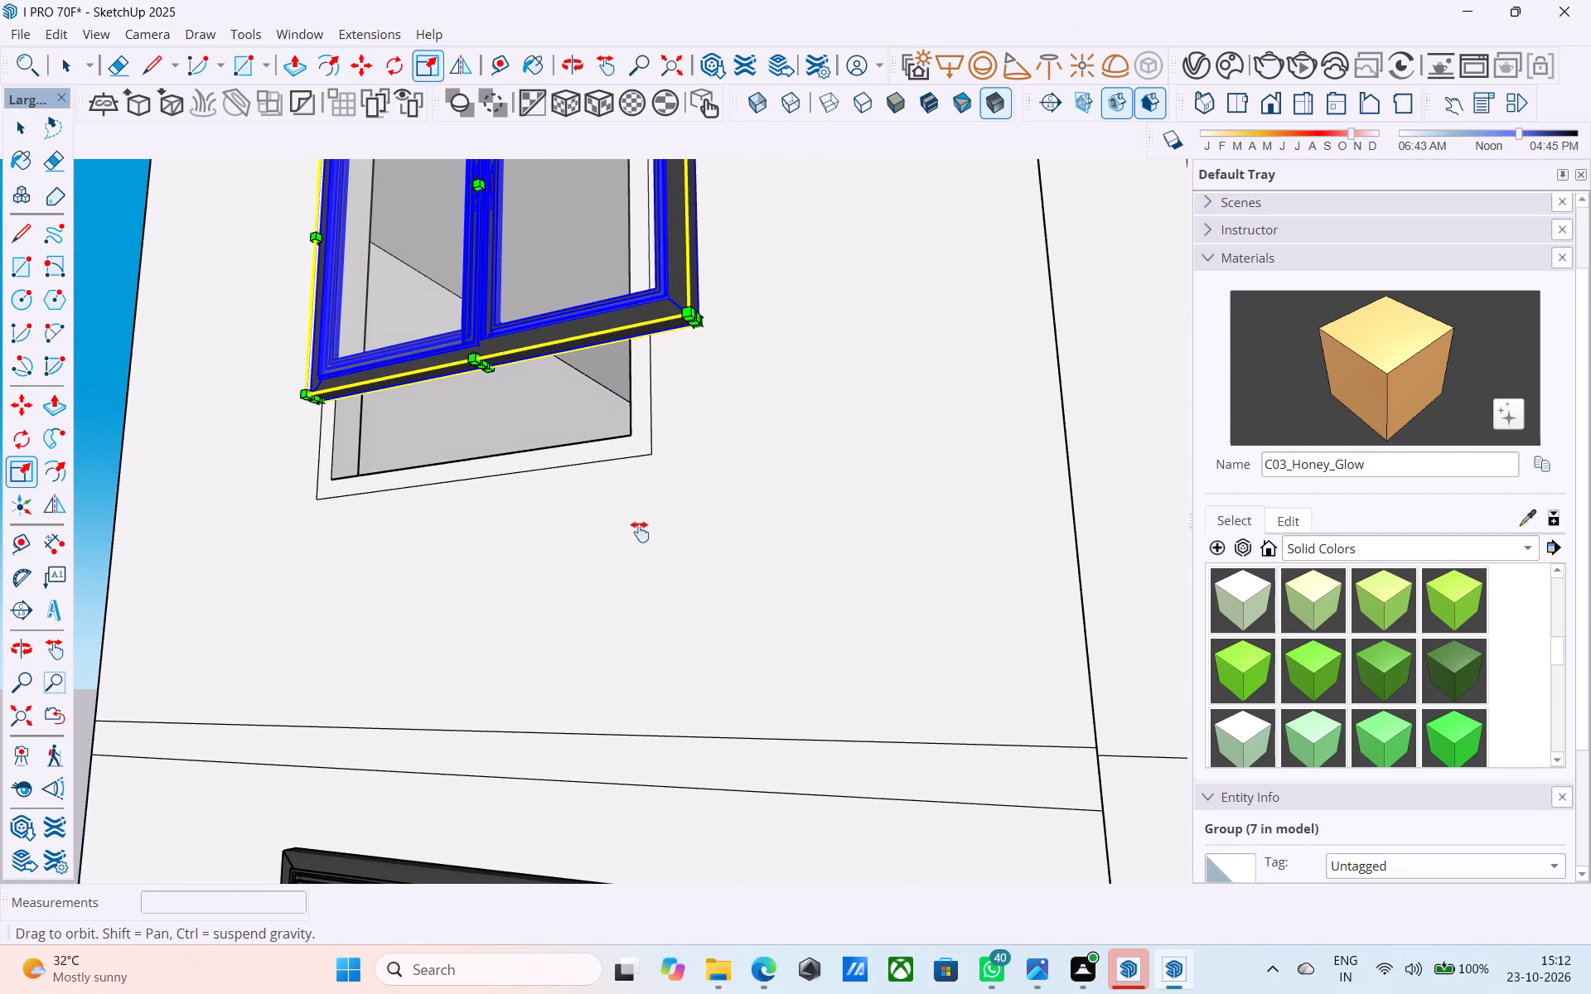
{"action": "middle_click_drag", "start_coordinate": [640, 532], "coordinate": [660, 543], "text": "shift"}
{"action": "scroll", "coordinate": [579, 442], "scroll_direction": "up", "scroll_amount": 3}
{"action": "left_click", "coordinate": [574, 398]}
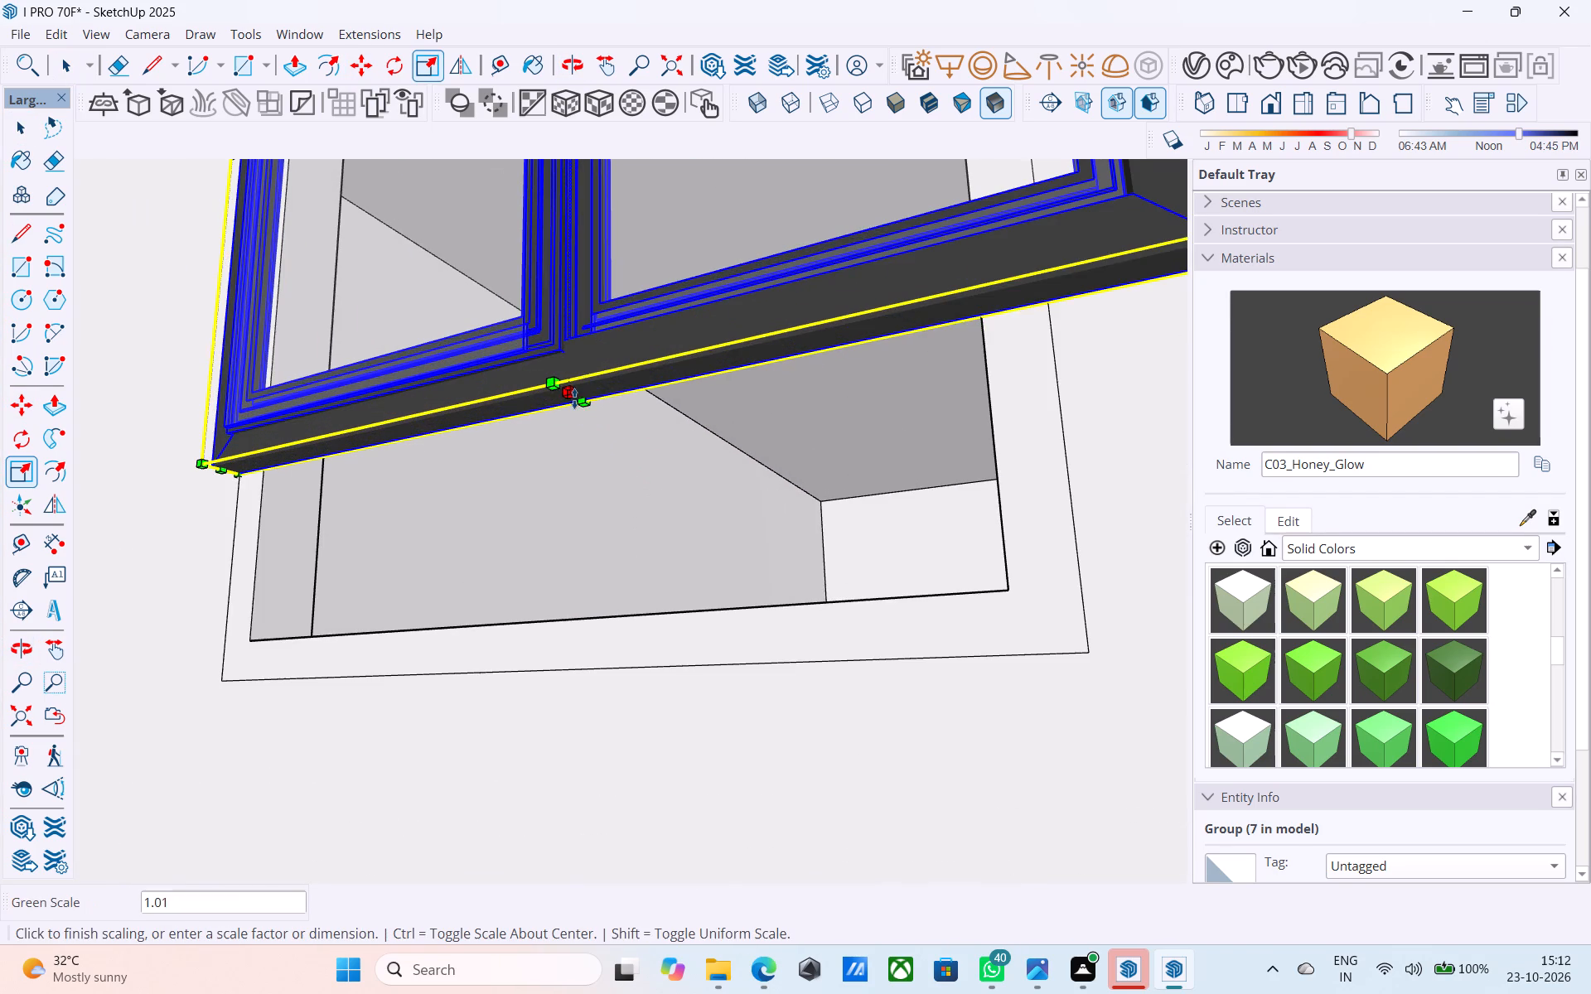
{"action": "left_click", "coordinate": [557, 666]}
Scale the end bay's top window along the red axis to about 0.89 to match the opening's frame width.
{"action": "middle_click_drag", "start_coordinate": [460, 634], "coordinate": [681, 618]}
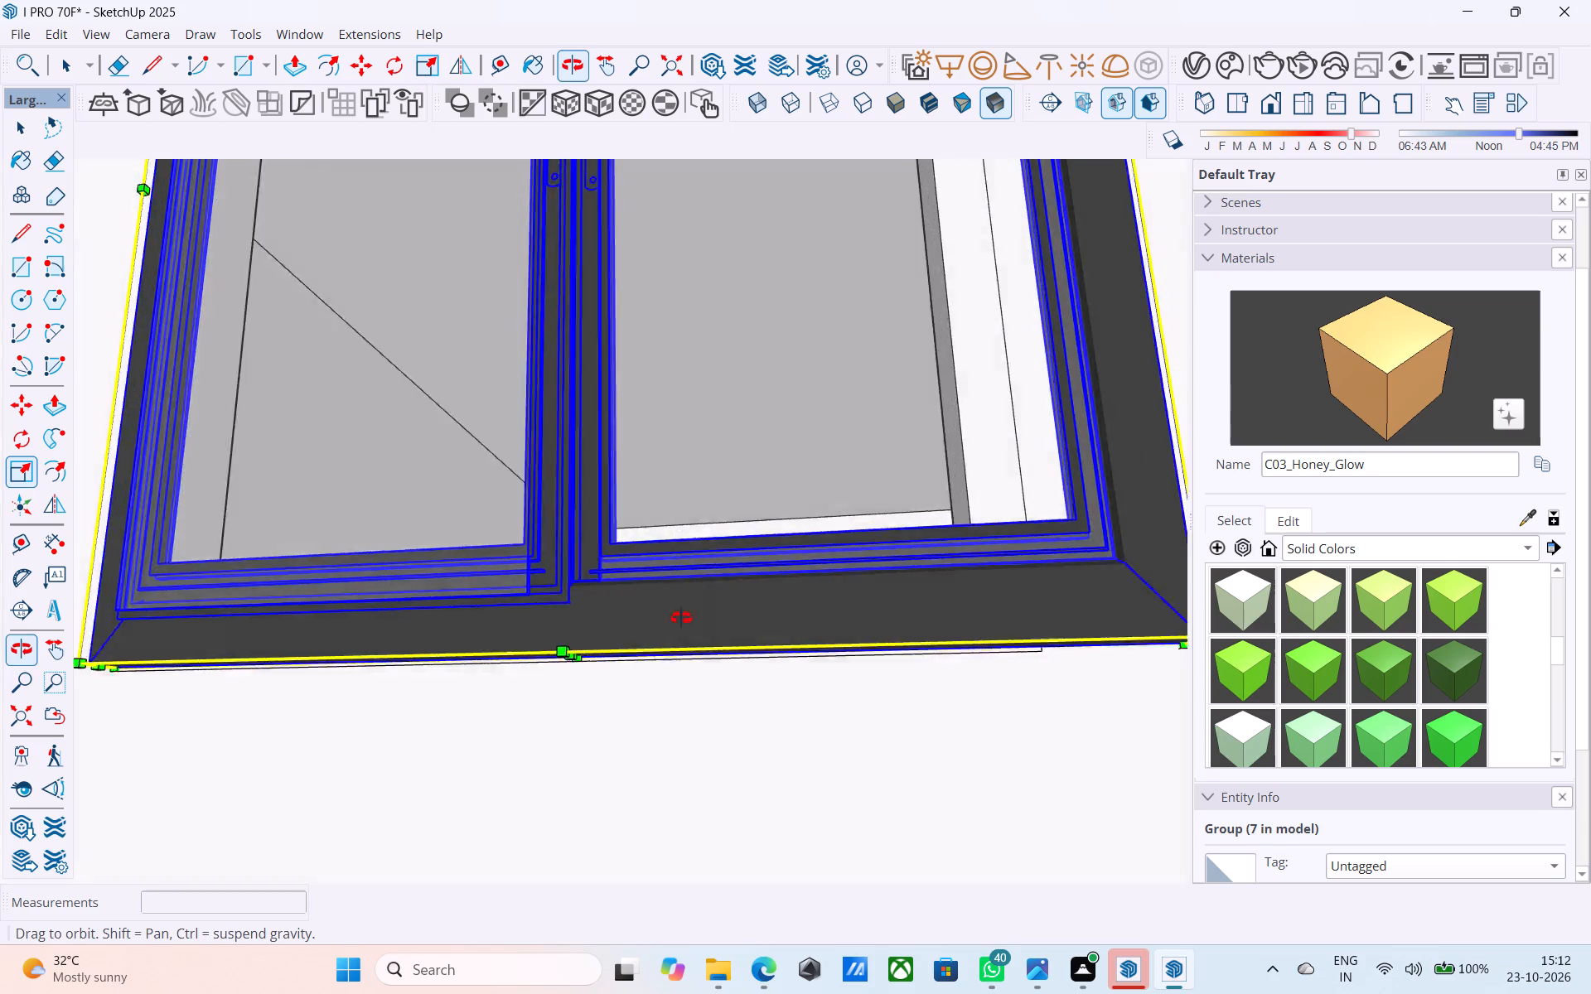
{"action": "middle_click_drag", "start_coordinate": [681, 618], "coordinate": [903, 606]}
{"action": "scroll", "coordinate": [912, 606], "scroll_direction": "down", "scroll_amount": 6}
{"action": "middle_click_drag", "start_coordinate": [914, 608], "coordinate": [593, 779]}
{"action": "middle_click_drag", "start_coordinate": [864, 528], "coordinate": [644, 685], "text": "shift"}
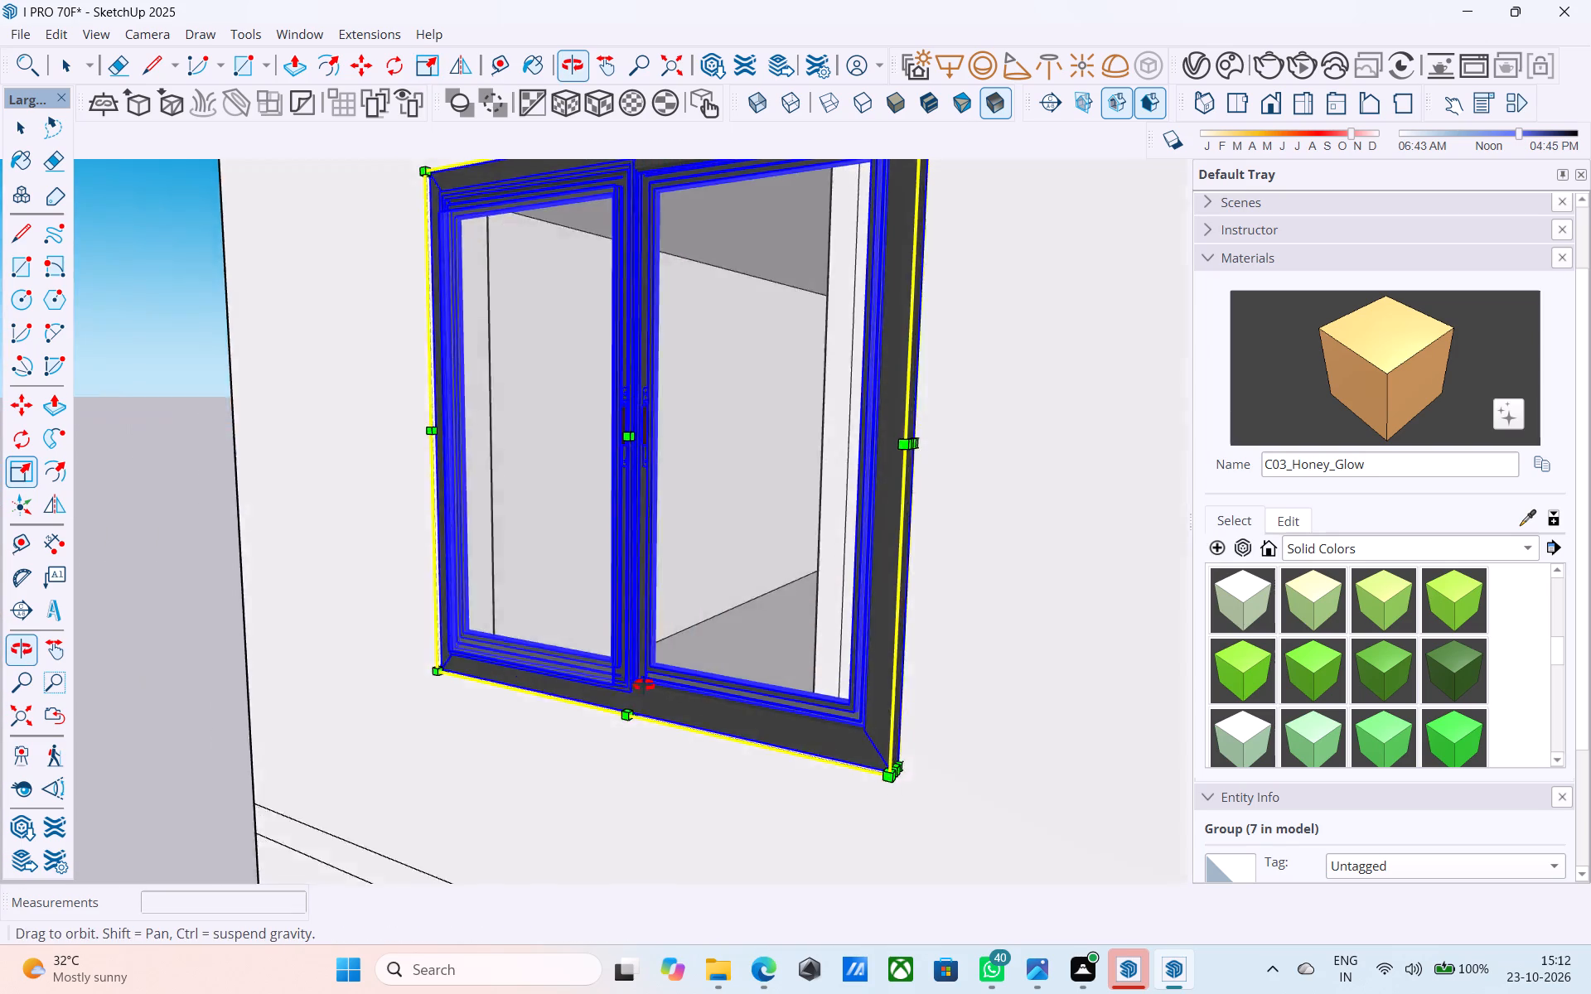
{"action": "middle_click_drag", "start_coordinate": [644, 685], "coordinate": [535, 748], "text": "shift"}
{"action": "left_click", "coordinate": [904, 473]}
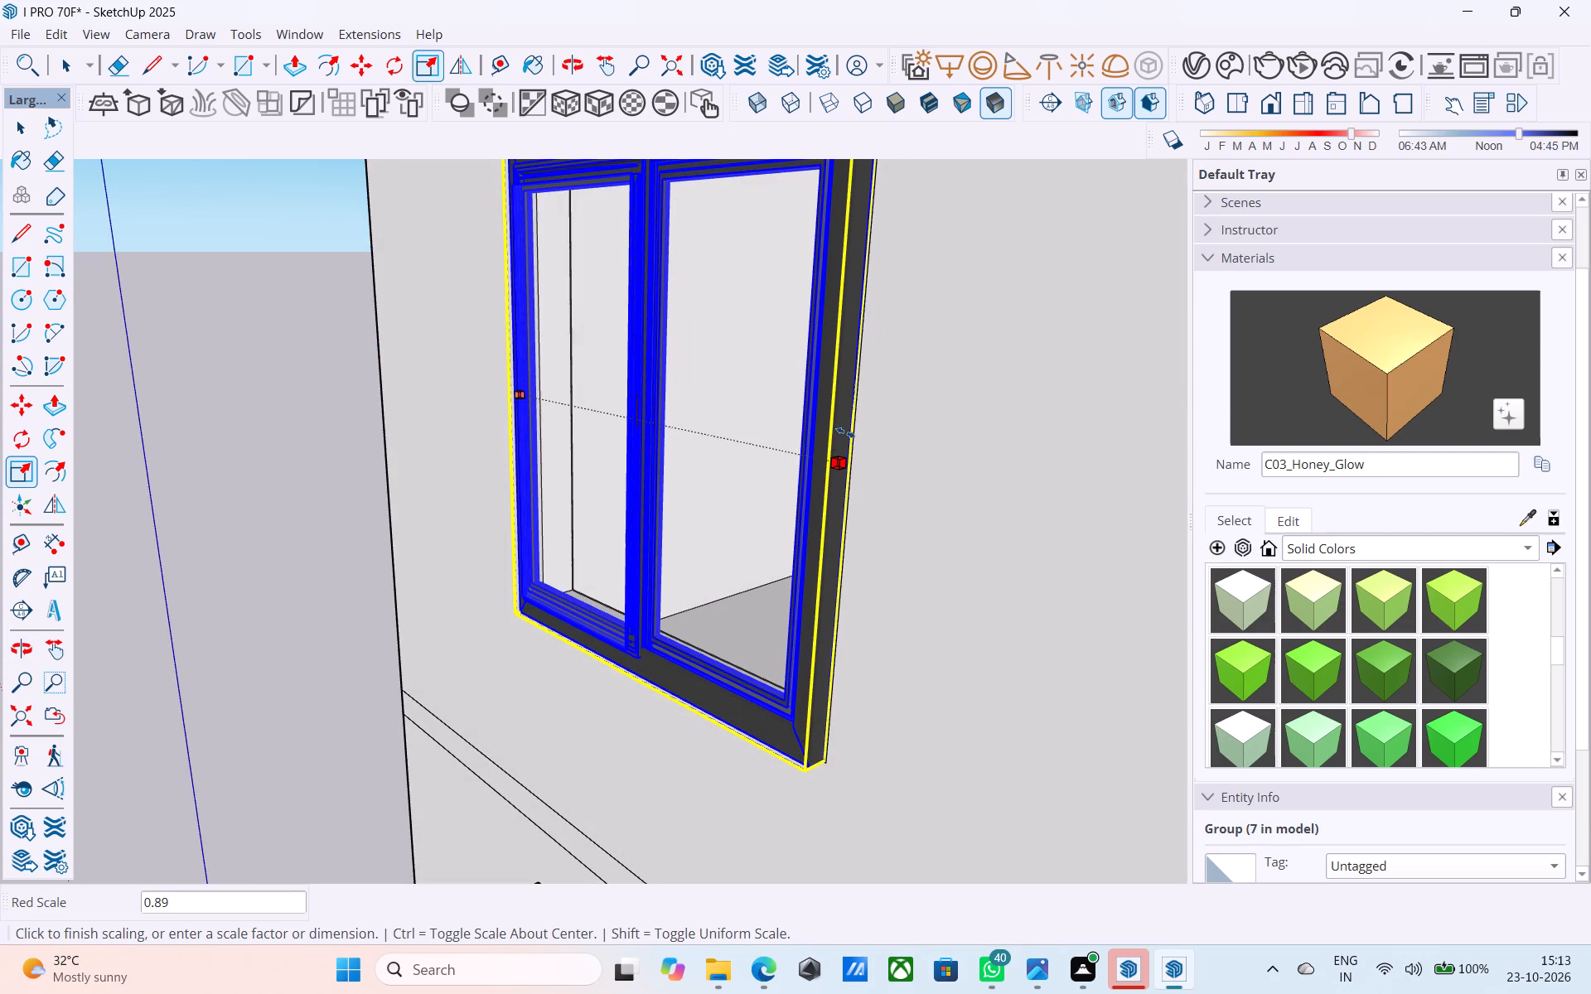
{"action": "left_click", "coordinate": [845, 432]}
{"action": "scroll", "coordinate": [846, 430], "scroll_direction": "down", "scroll_amount": 12}
{"action": "middle_click_drag", "start_coordinate": [839, 461], "coordinate": [919, 424]}
{"action": "key", "text": "space"}
Scale the end bay's middle-storey window along the red axis to about 0.88 to match its opening's frame width.
{"action": "scroll", "coordinate": [919, 422], "scroll_direction": "down", "scroll_amount": 6}
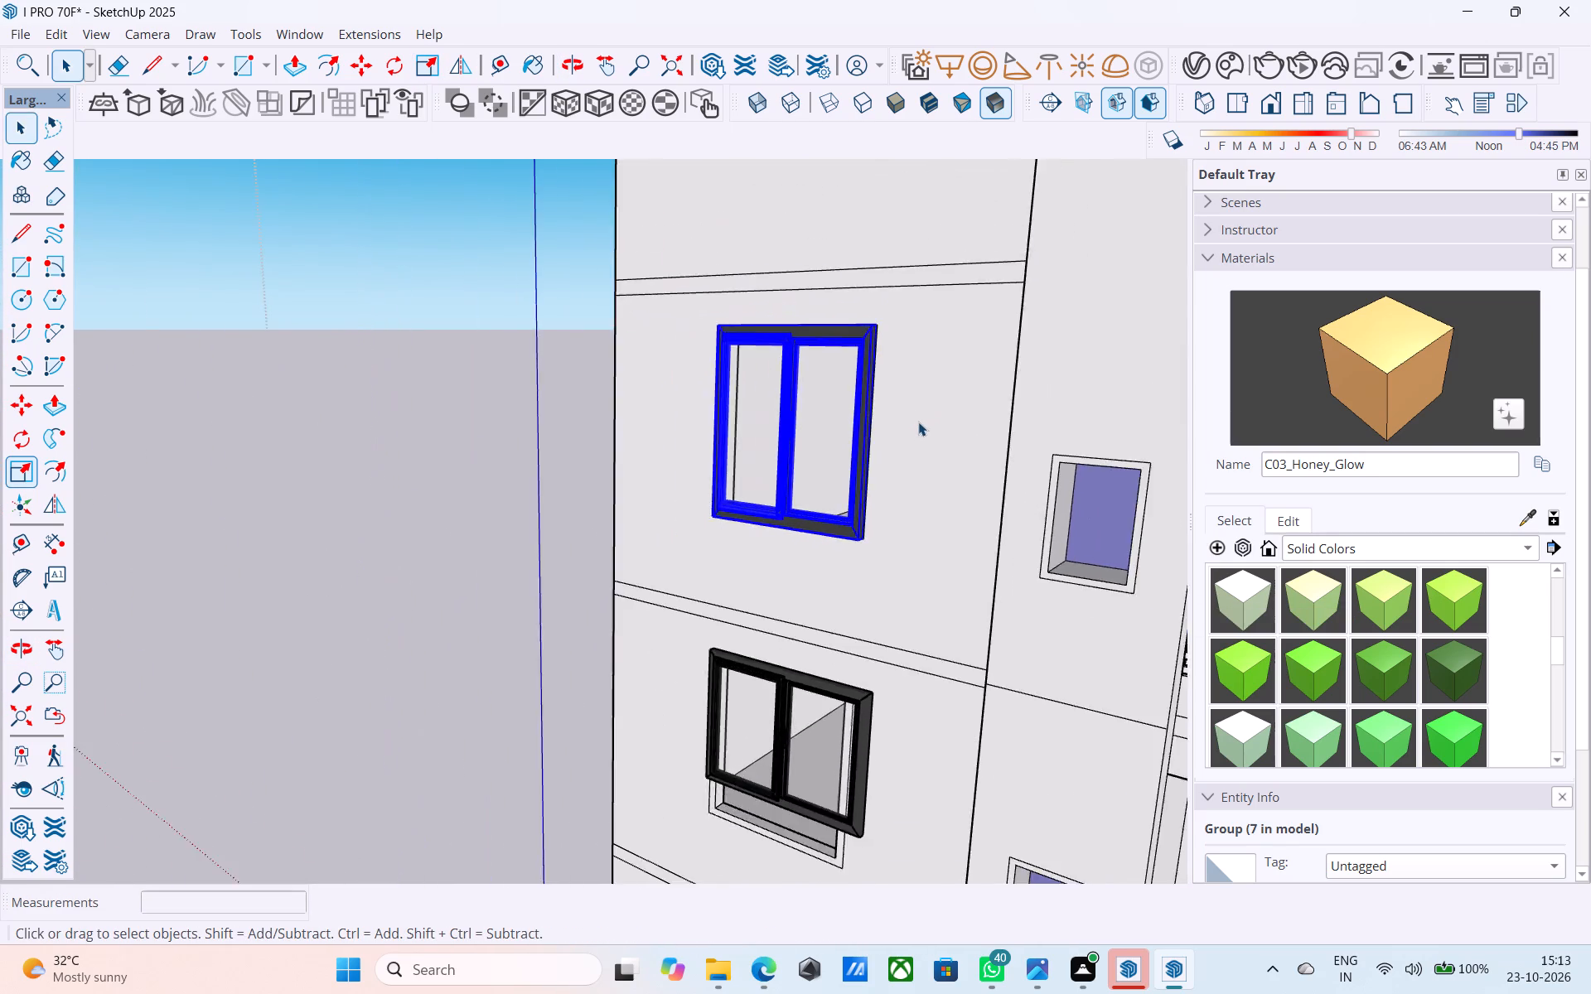
{"action": "scroll", "coordinate": [918, 422], "scroll_direction": "down", "scroll_amount": 9}
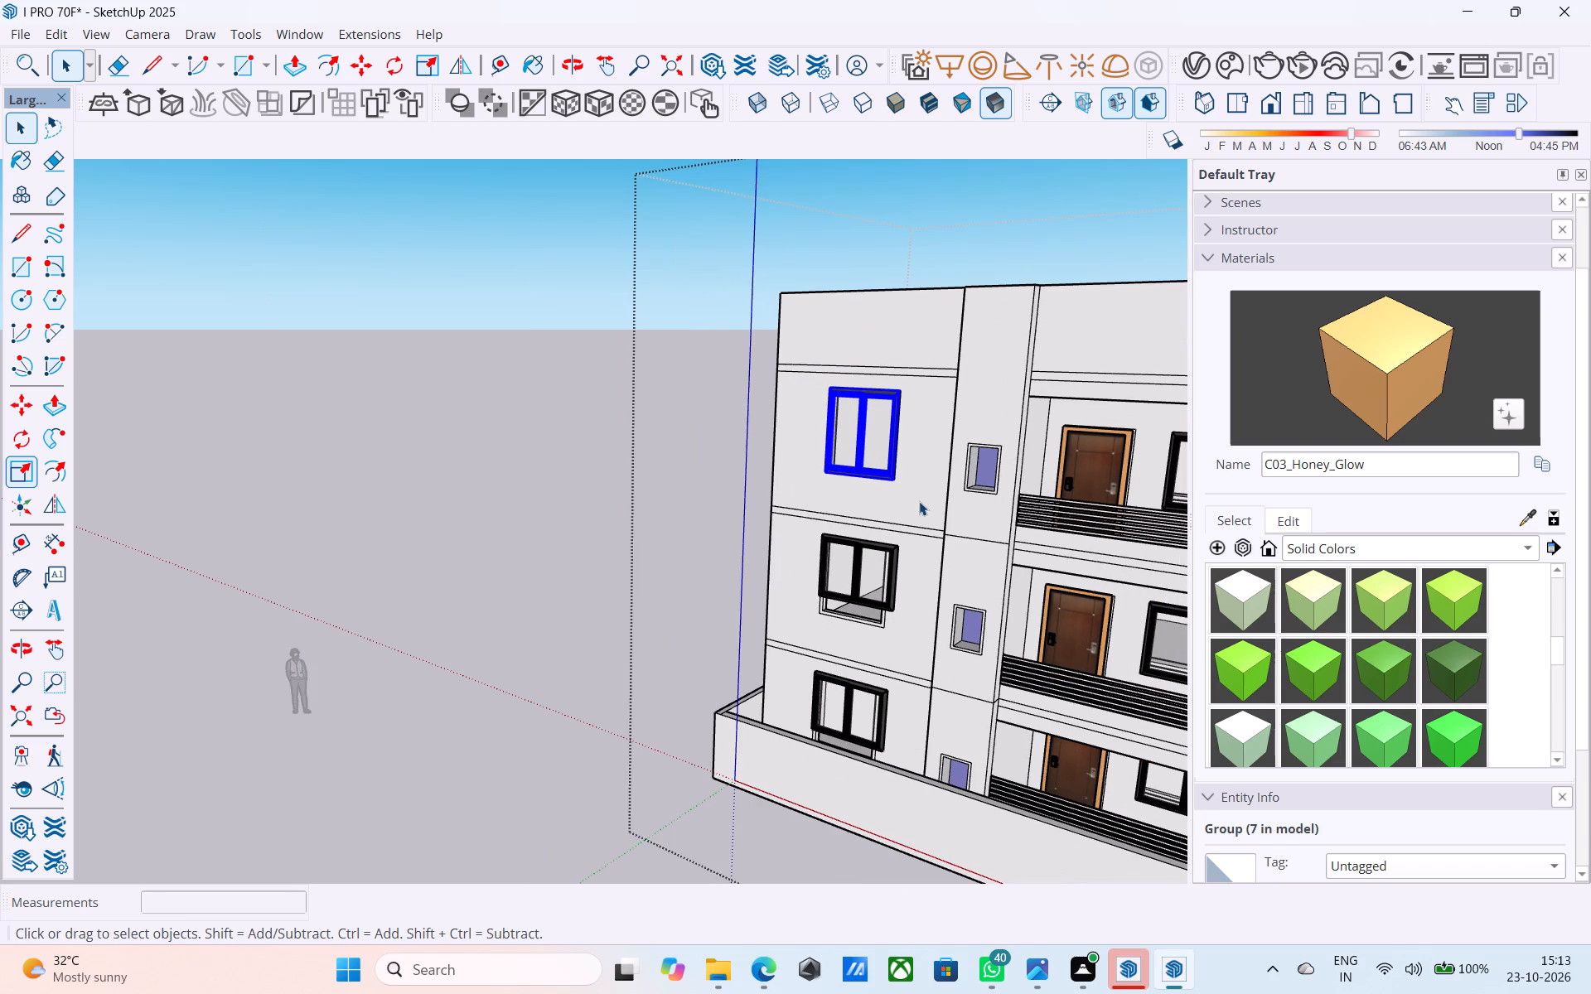
{"action": "middle_click_drag", "start_coordinate": [871, 553], "coordinate": [872, 515]}
{"action": "scroll", "coordinate": [859, 567], "scroll_direction": "up", "scroll_amount": 6}
{"action": "left_click", "coordinate": [866, 561]}
{"action": "scroll", "coordinate": [866, 562], "scroll_direction": "up", "scroll_amount": 5}
{"action": "key", "text": "s"}
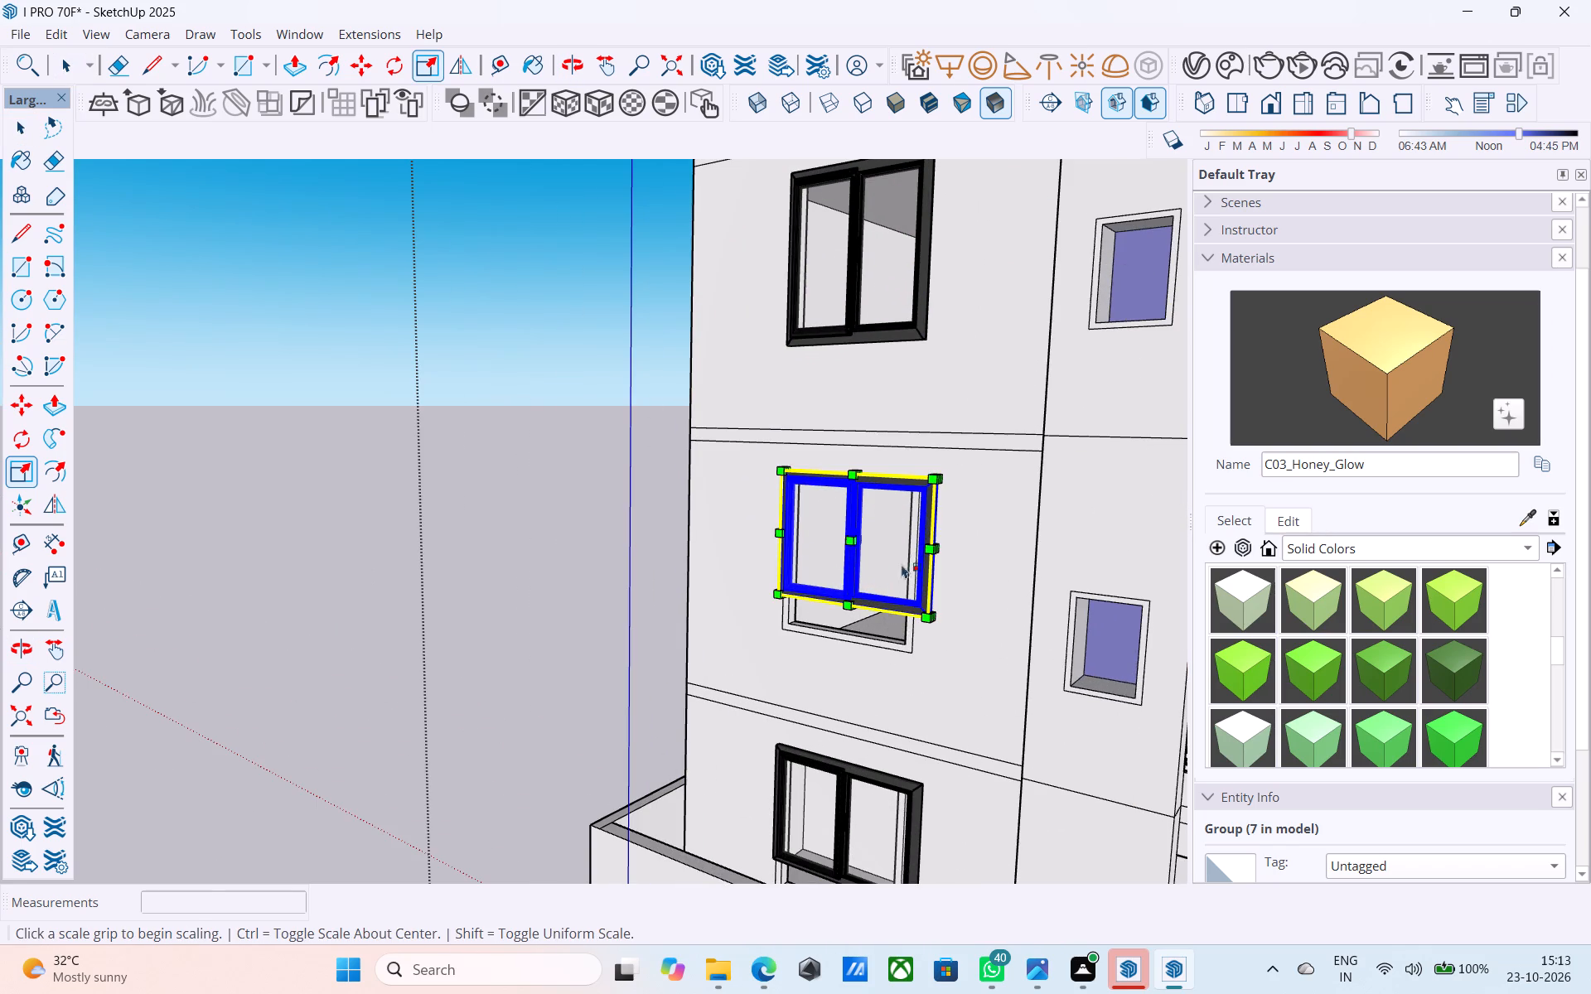
{"action": "scroll", "coordinate": [911, 554], "scroll_direction": "up", "scroll_amount": 15}
{"action": "left_click", "coordinate": [973, 535]}
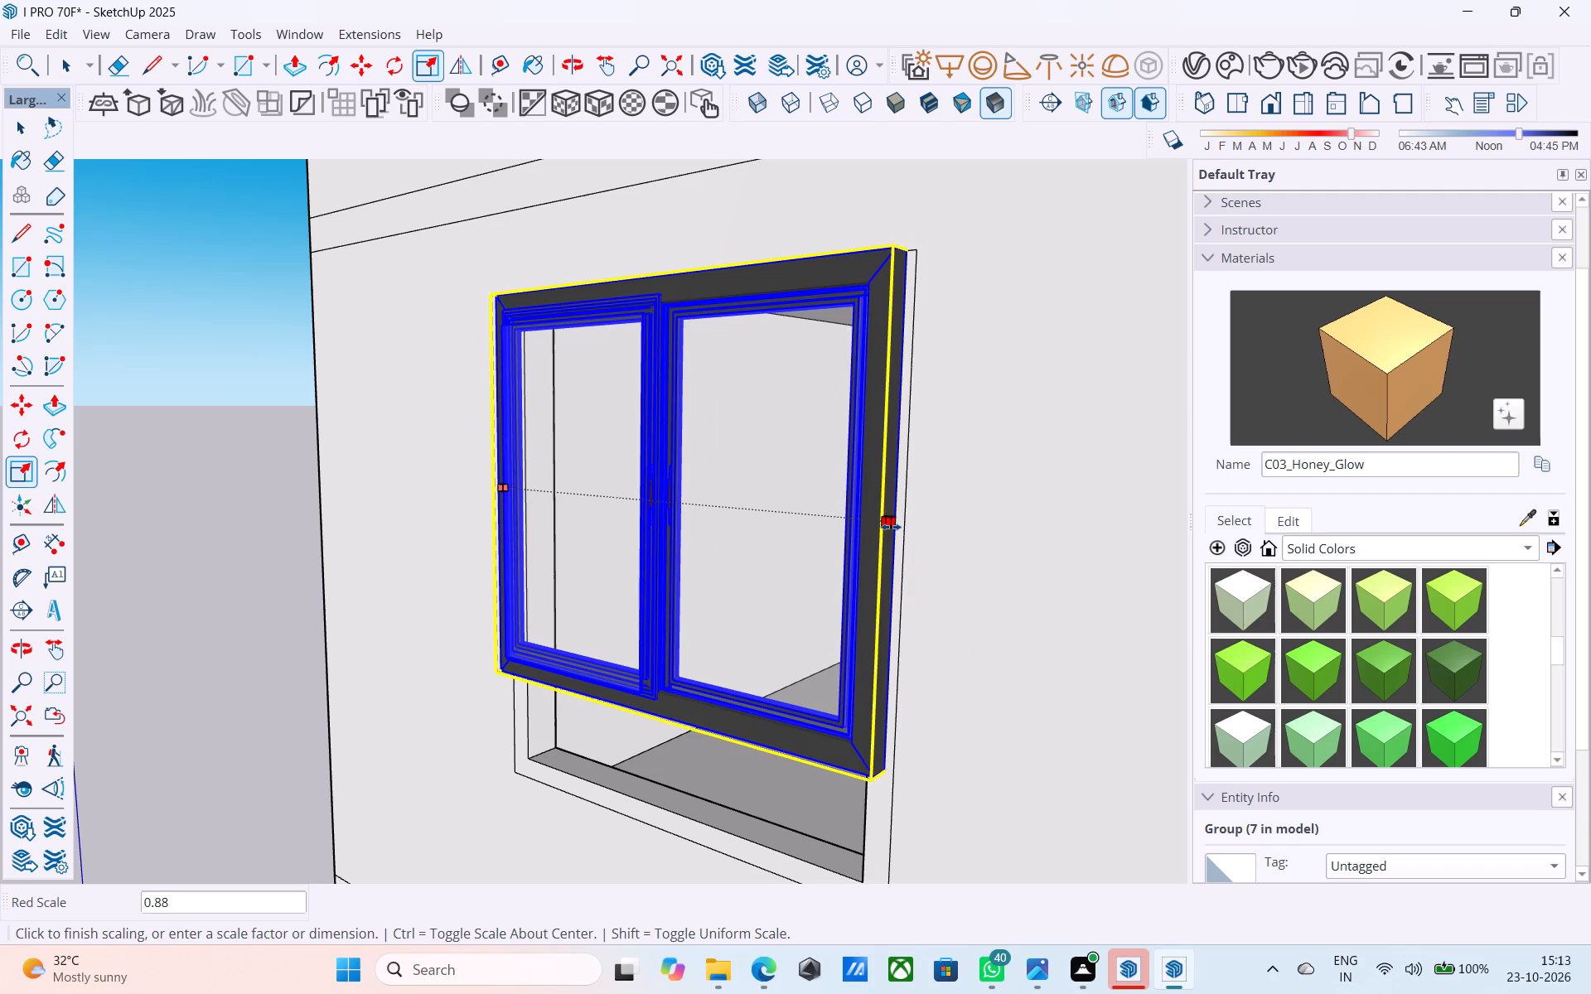
{"action": "left_click", "coordinate": [893, 528]}
Scale the end bay's middle-storey window vertically down to the bottom edge of its opening's frame outline.
{"action": "scroll", "coordinate": [891, 432], "scroll_direction": "down", "scroll_amount": 6}
{"action": "middle_click_drag", "start_coordinate": [857, 562], "coordinate": [923, 496]}
{"action": "middle_click_drag", "start_coordinate": [719, 693], "coordinate": [704, 638]}
{"action": "scroll", "coordinate": [701, 641], "scroll_direction": "up", "scroll_amount": 10}
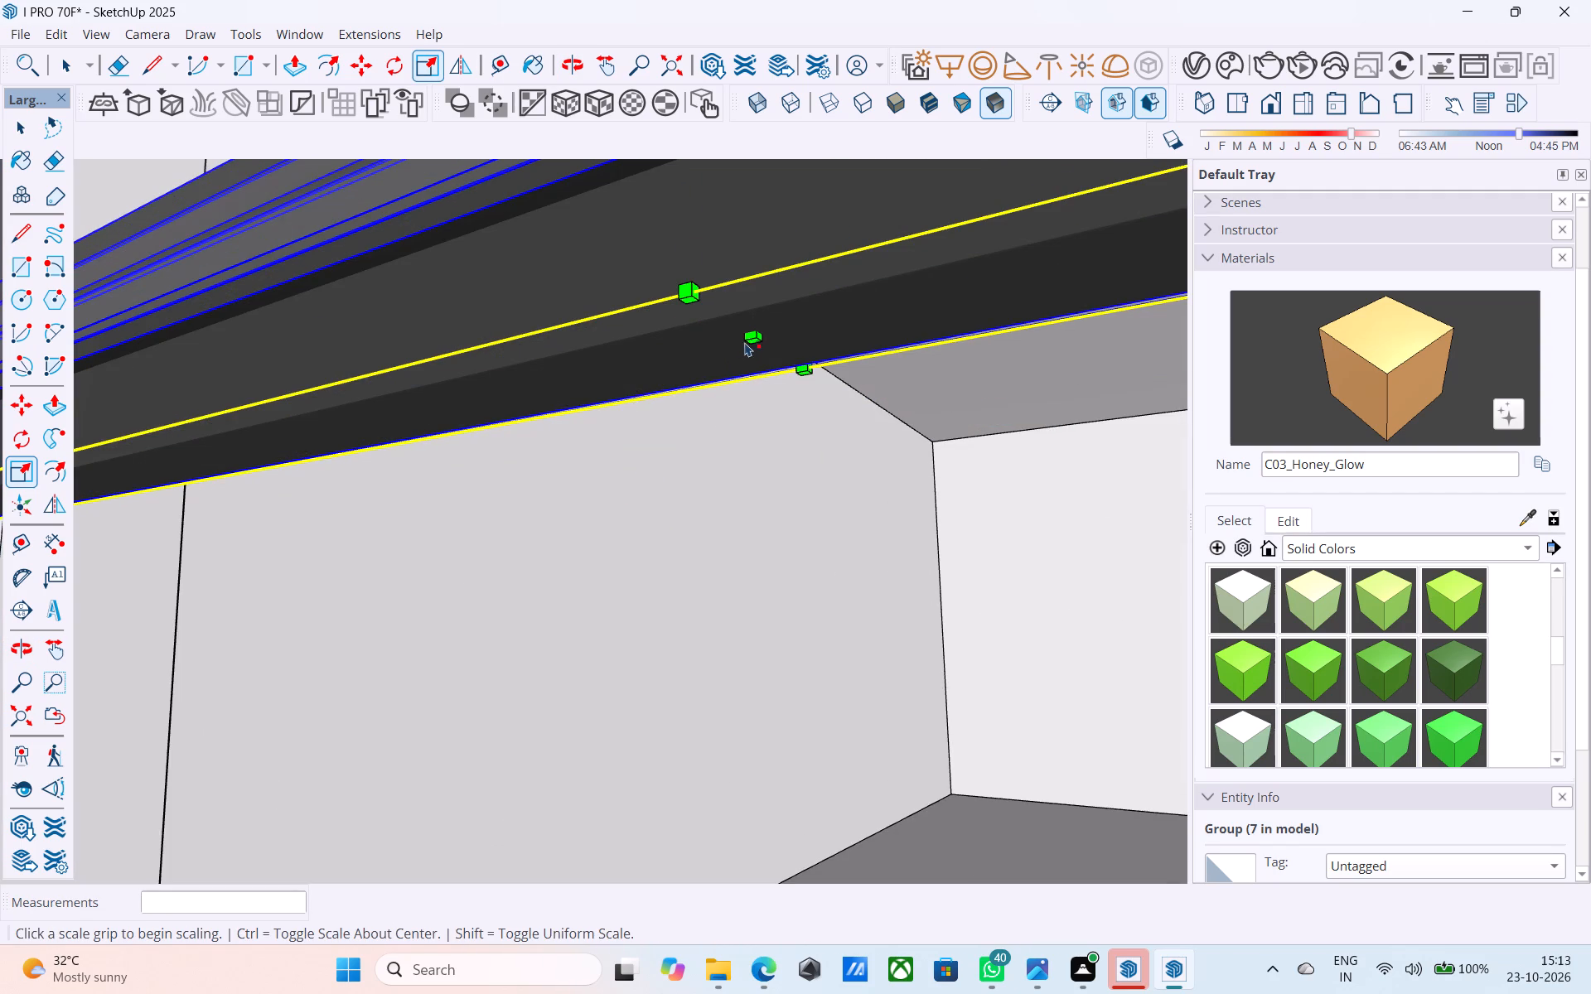
{"action": "left_click", "coordinate": [747, 341]}
{"action": "scroll", "coordinate": [748, 338], "scroll_direction": "down", "scroll_amount": 17}
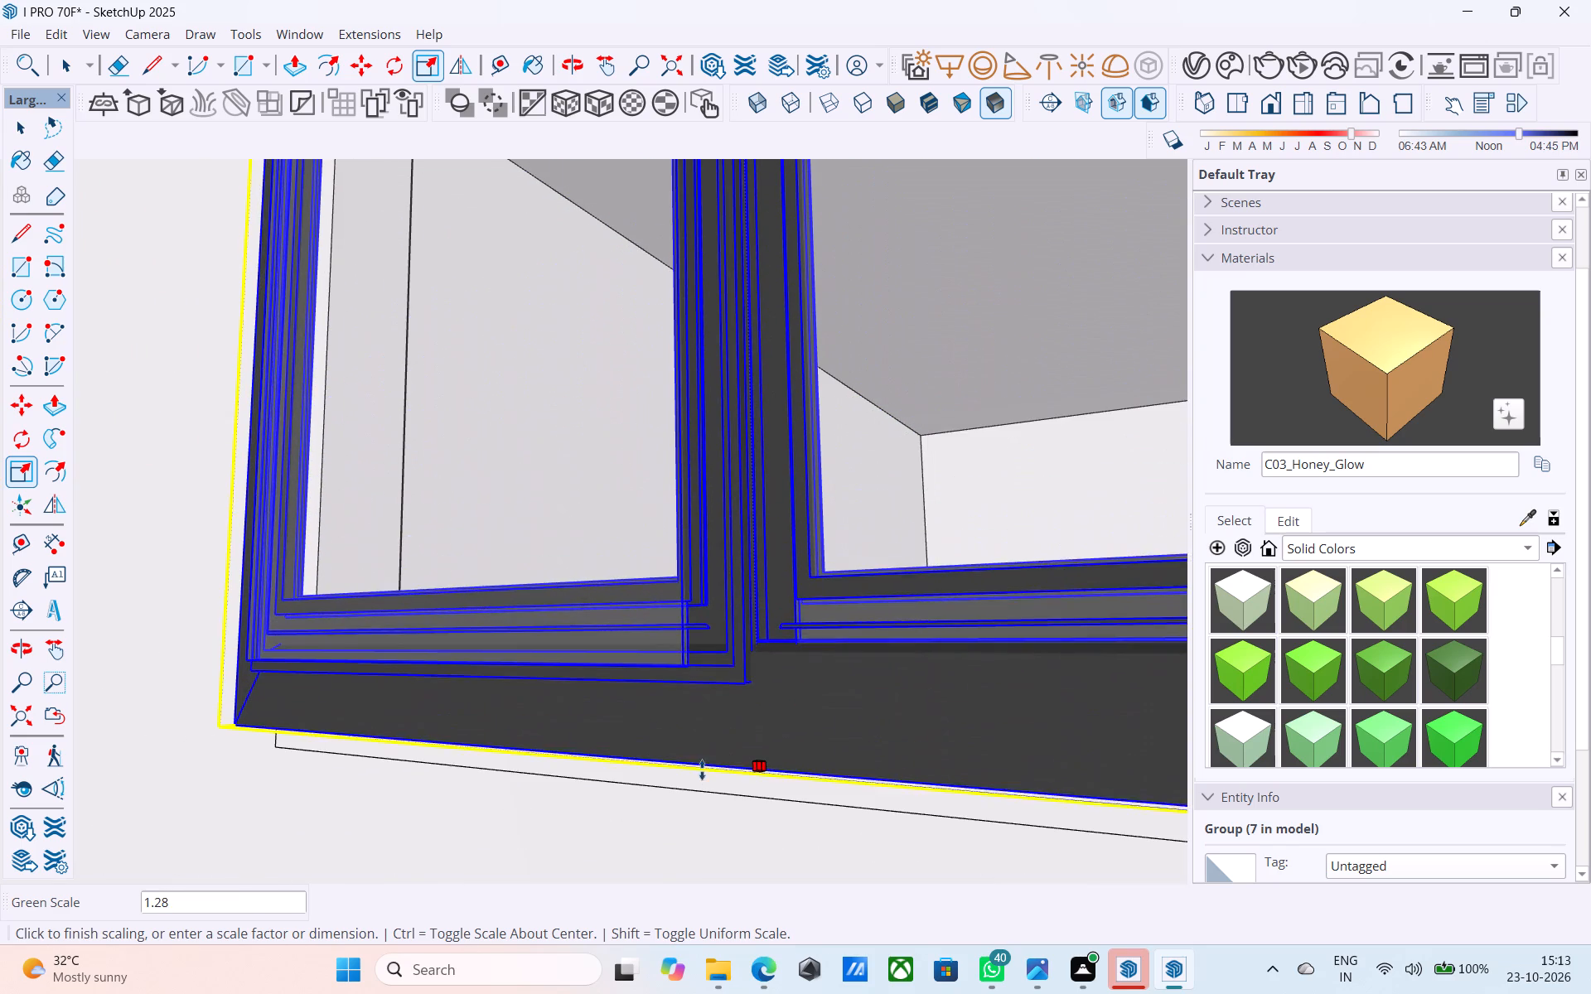
{"action": "left_click", "coordinate": [708, 796]}
{"action": "scroll", "coordinate": [650, 591], "scroll_direction": "down", "scroll_amount": 12}
{"action": "scroll", "coordinate": [646, 590], "scroll_direction": "up", "scroll_amount": 1}
{"action": "scroll", "coordinate": [649, 591], "scroll_direction": "down", "scroll_amount": 18}
{"action": "scroll", "coordinate": [752, 626], "scroll_direction": "up", "scroll_amount": 1}
{"action": "scroll", "coordinate": [752, 626], "scroll_direction": "down", "scroll_amount": 2}
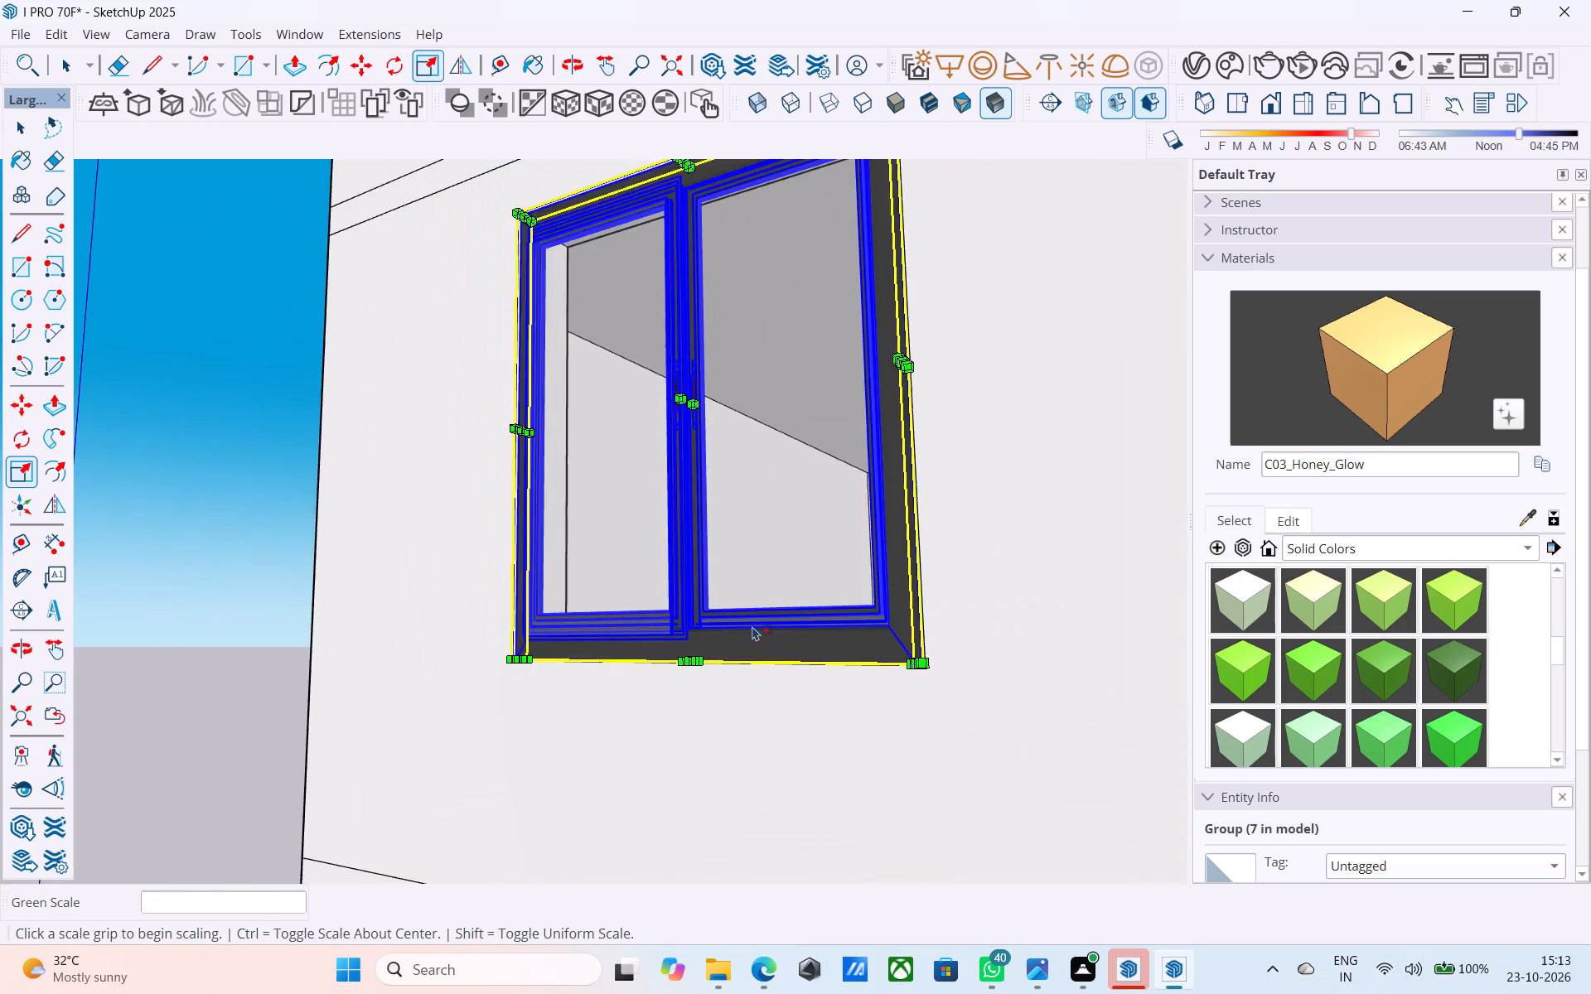
Scale the end bay's ground-floor window vertically down to the bottom edge of its opening's frame outline.
{"action": "scroll", "coordinate": [752, 626], "scroll_direction": "down", "scroll_amount": 20}
{"action": "scroll", "coordinate": [752, 626], "scroll_direction": "down", "scroll_amount": 7}
{"action": "middle_click_drag", "start_coordinate": [770, 681], "coordinate": [742, 683]}
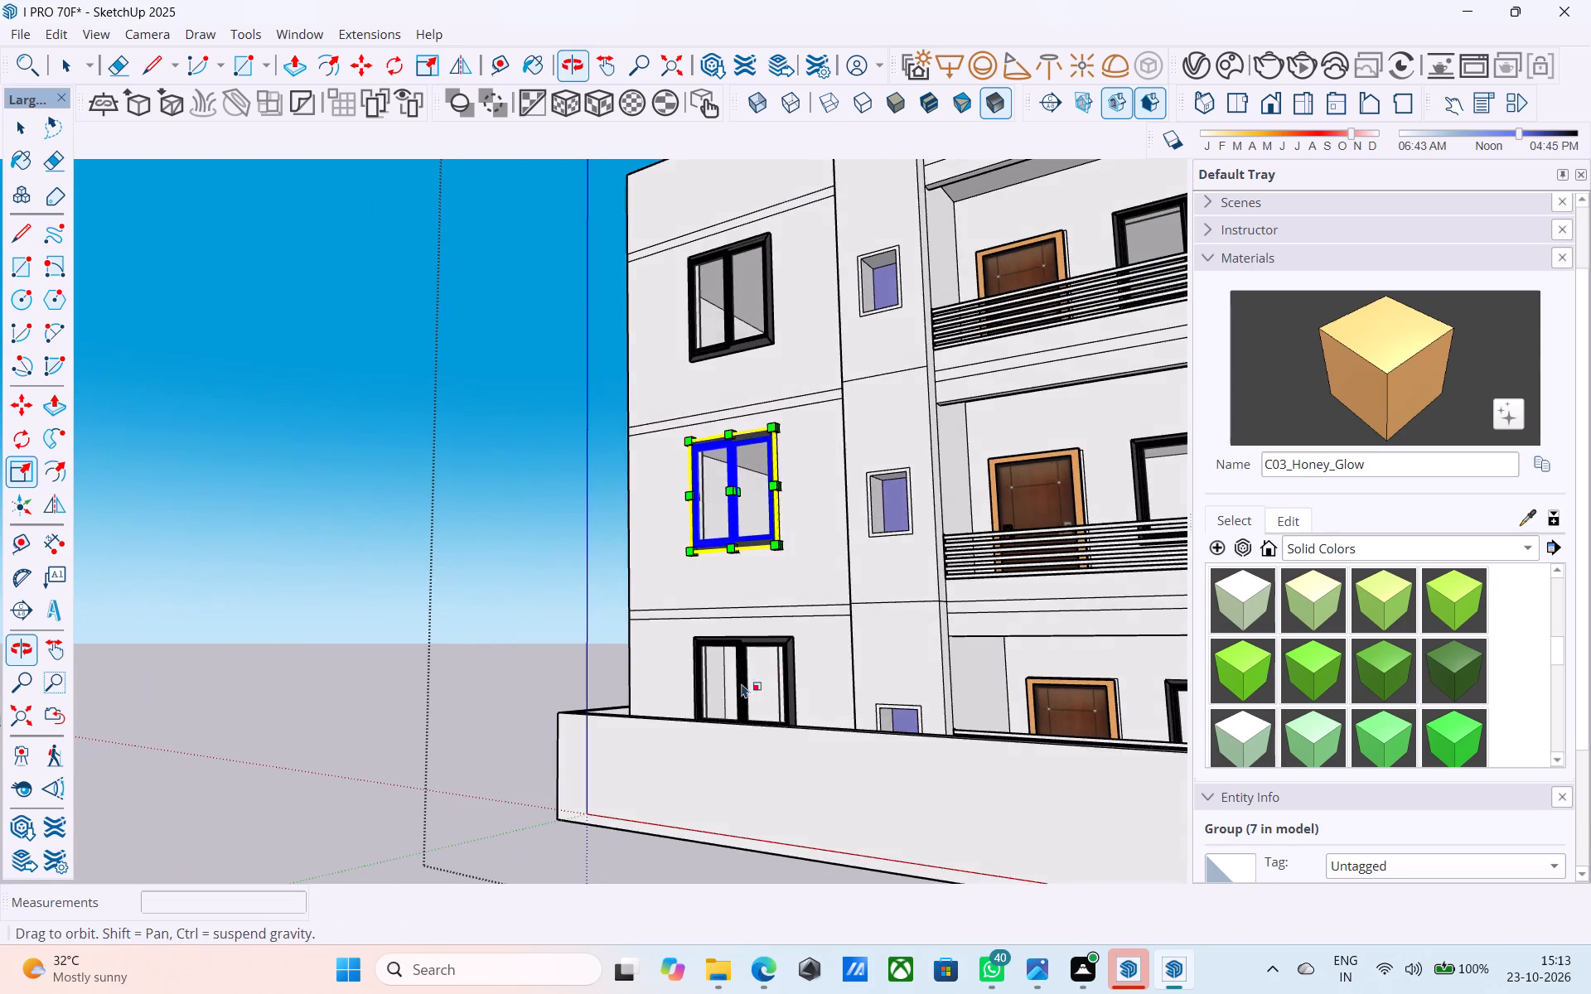
{"action": "scroll", "coordinate": [747, 674], "scroll_direction": "up", "scroll_amount": 8}
{"action": "key", "text": "space"}
{"action": "left_click", "coordinate": [736, 672]}
{"action": "scroll", "coordinate": [737, 663], "scroll_direction": "down", "scroll_amount": 4}
{"action": "middle_click_drag", "start_coordinate": [678, 709], "coordinate": [661, 778]}
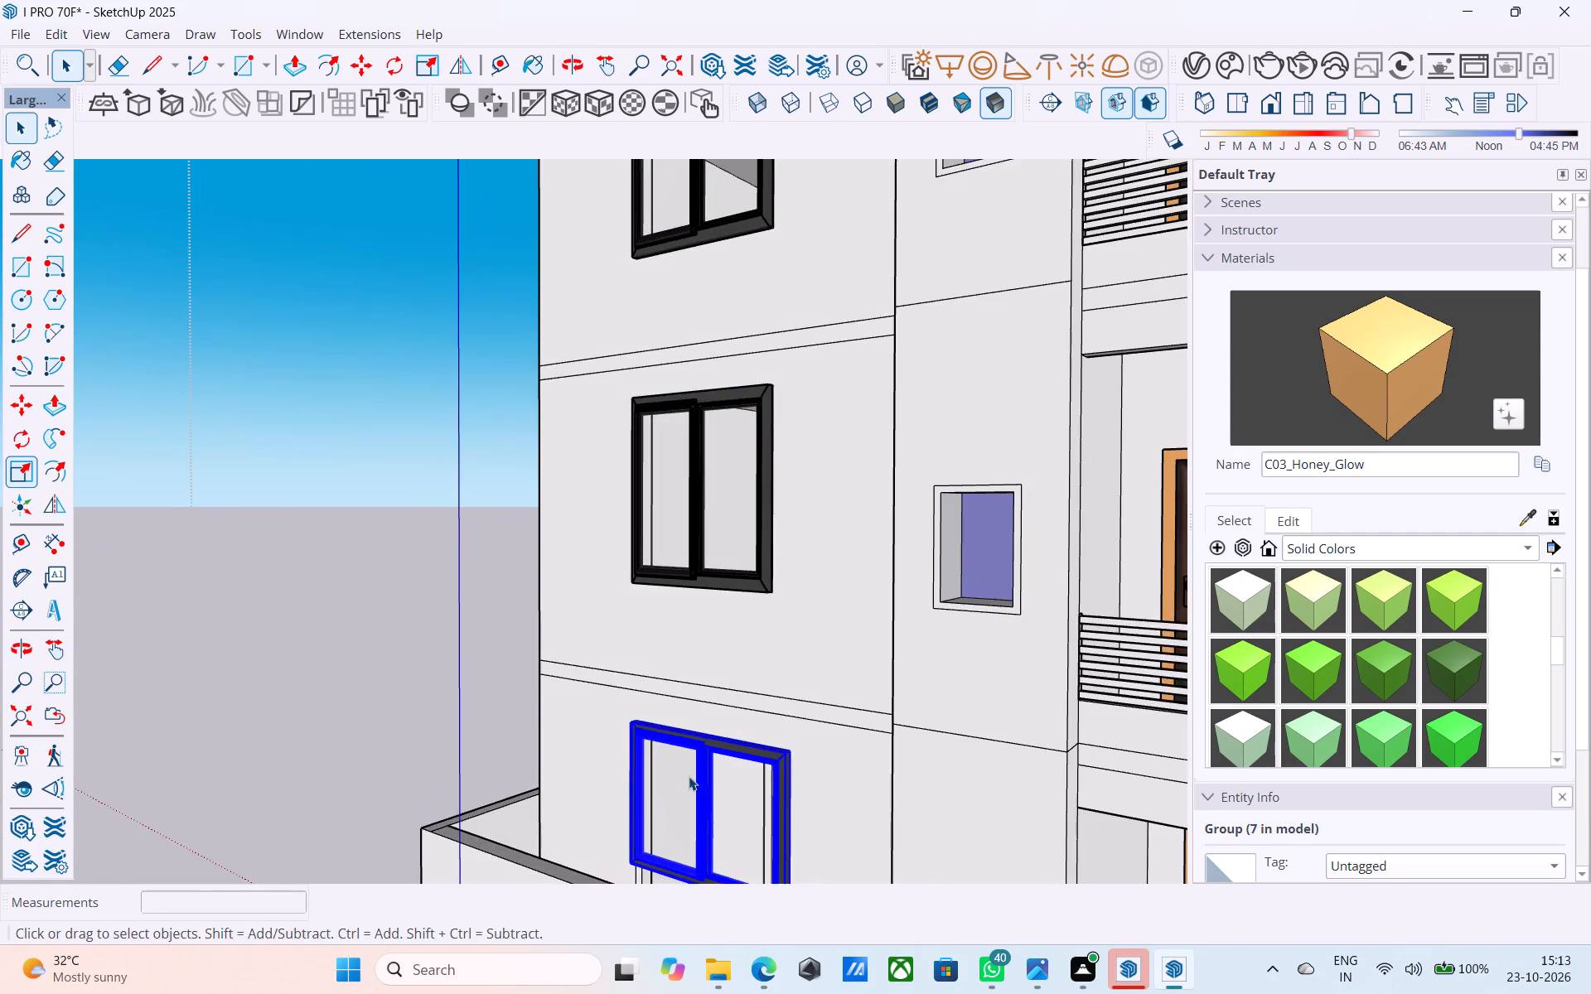
{"action": "middle_click_drag", "start_coordinate": [689, 776], "coordinate": [649, 571]}
{"action": "scroll", "coordinate": [702, 696], "scroll_direction": "up", "scroll_amount": 10}
{"action": "middle_click_drag", "start_coordinate": [670, 687], "coordinate": [643, 672]}
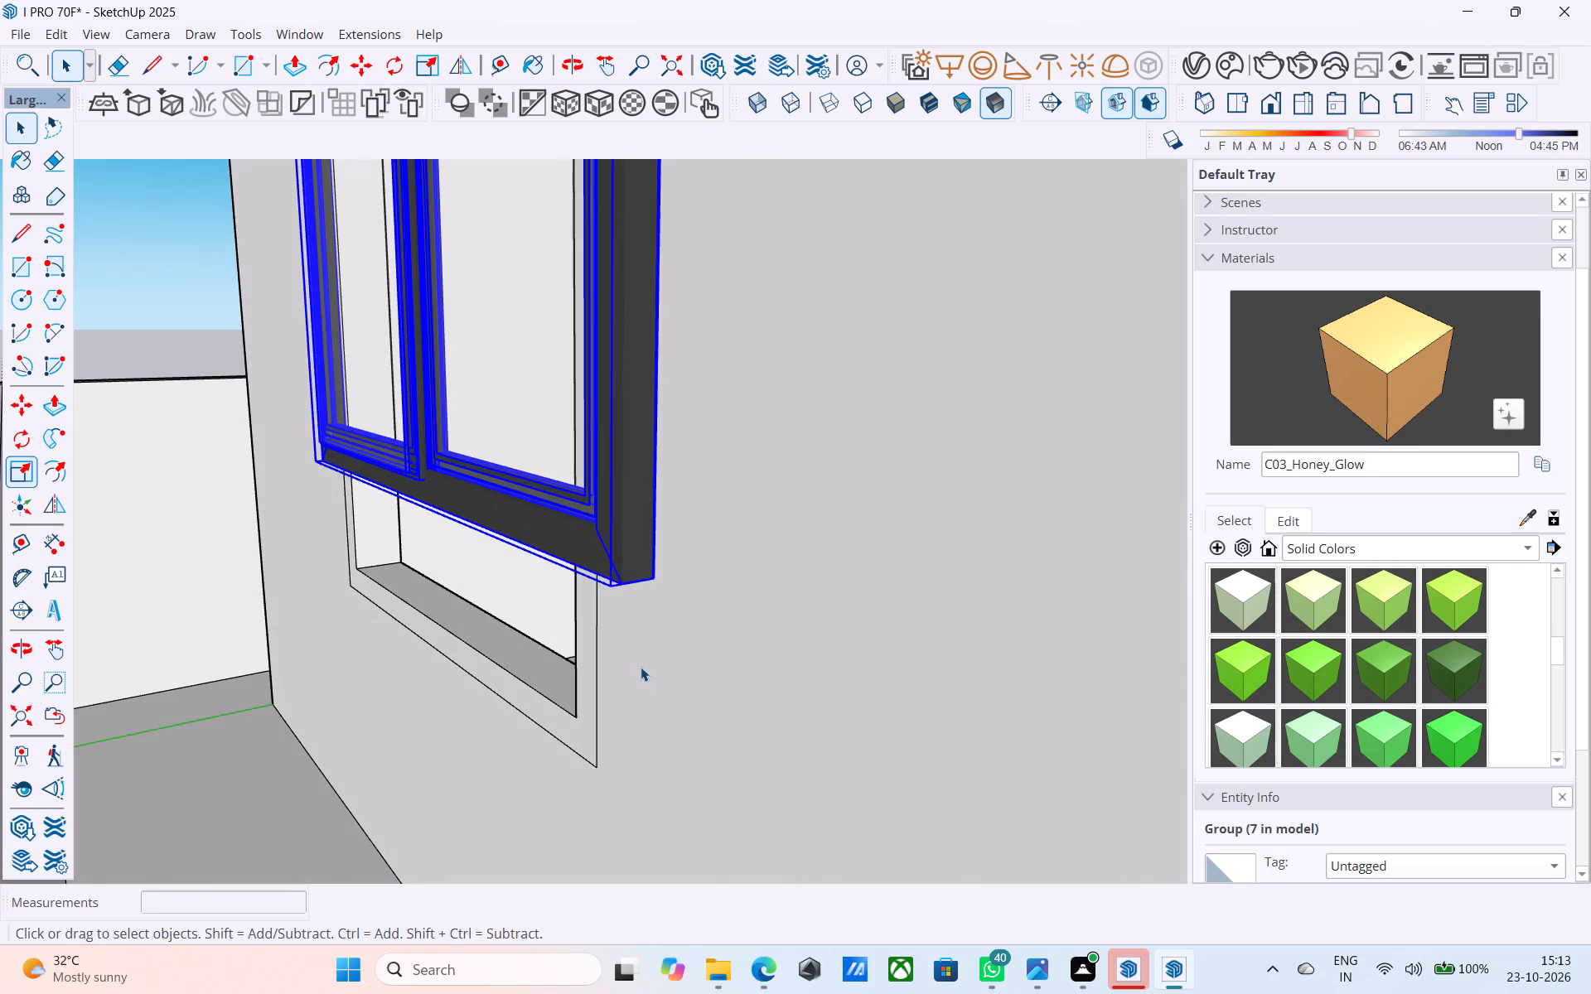
{"action": "key", "text": "s"}
{"action": "scroll", "coordinate": [518, 562], "scroll_direction": "up", "scroll_amount": 1, "text": "shift"}
{"action": "middle_click_drag", "start_coordinate": [518, 562], "coordinate": [590, 596], "text": "shift"}
{"action": "scroll", "coordinate": [578, 589], "scroll_direction": "up", "scroll_amount": 4}
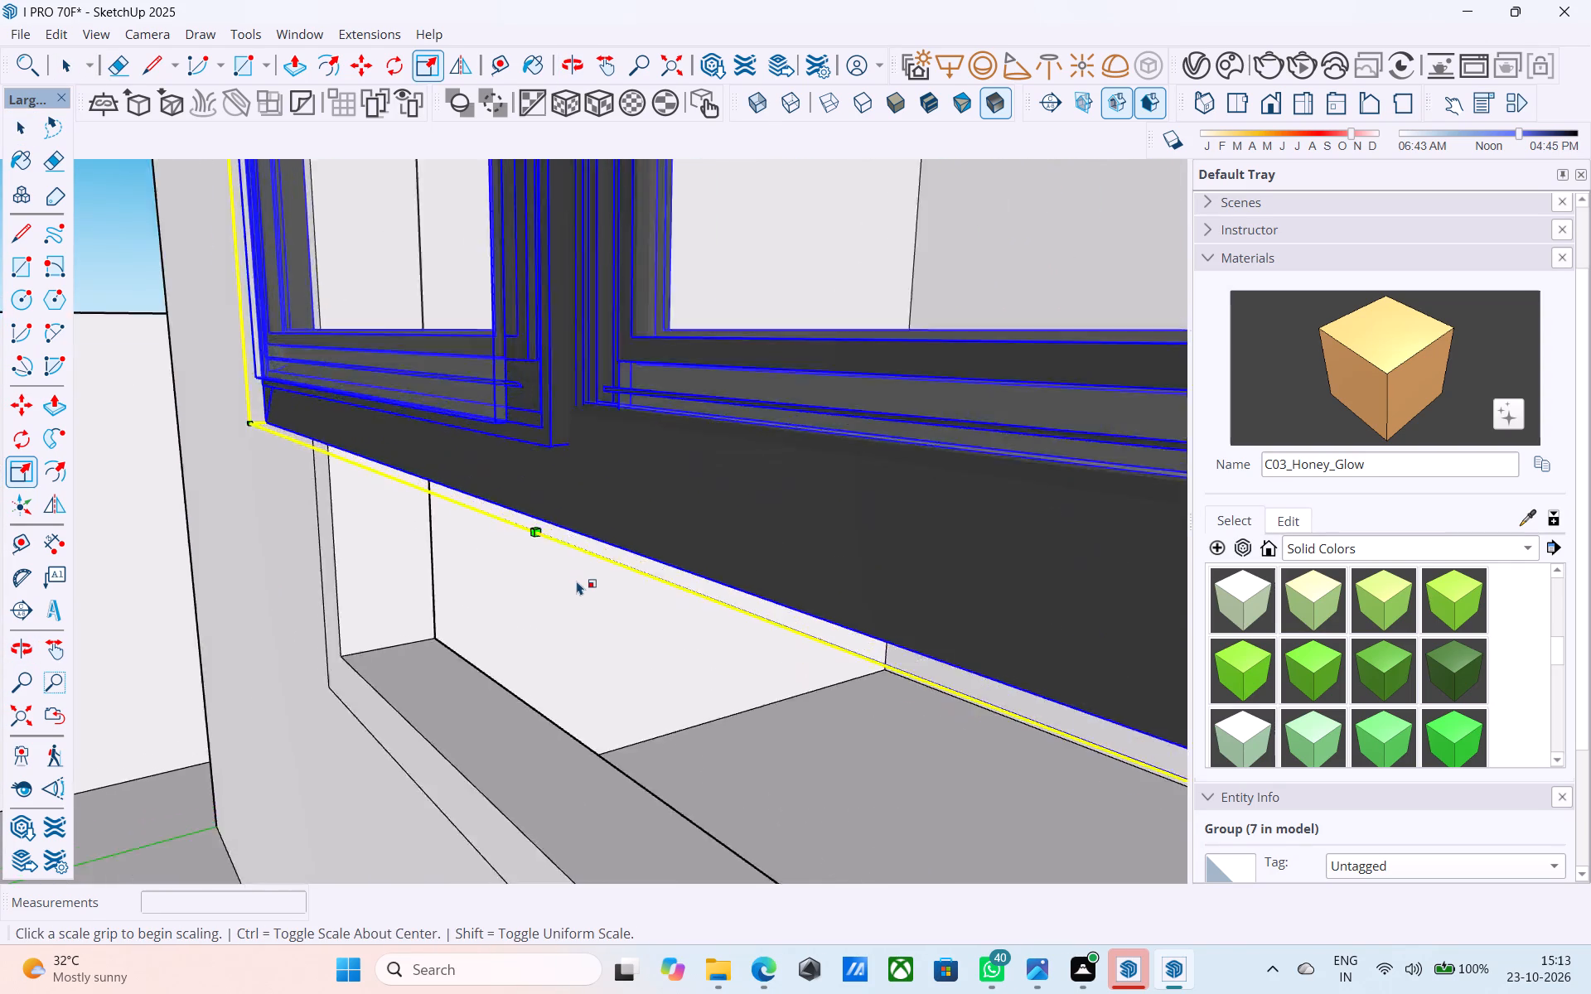
{"action": "scroll", "coordinate": [577, 581], "scroll_direction": "up", "scroll_amount": 2}
{"action": "scroll", "coordinate": [581, 576], "scroll_direction": "down", "scroll_amount": 1}
{"action": "middle_click_drag", "start_coordinate": [602, 533], "coordinate": [607, 514]}
{"action": "left_click", "coordinate": [670, 173]}
{"action": "scroll", "coordinate": [665, 355], "scroll_direction": "down", "scroll_amount": 5}
{"action": "left_click", "coordinate": [658, 615]}
{"action": "scroll", "coordinate": [650, 599], "scroll_direction": "down", "scroll_amount": 12}
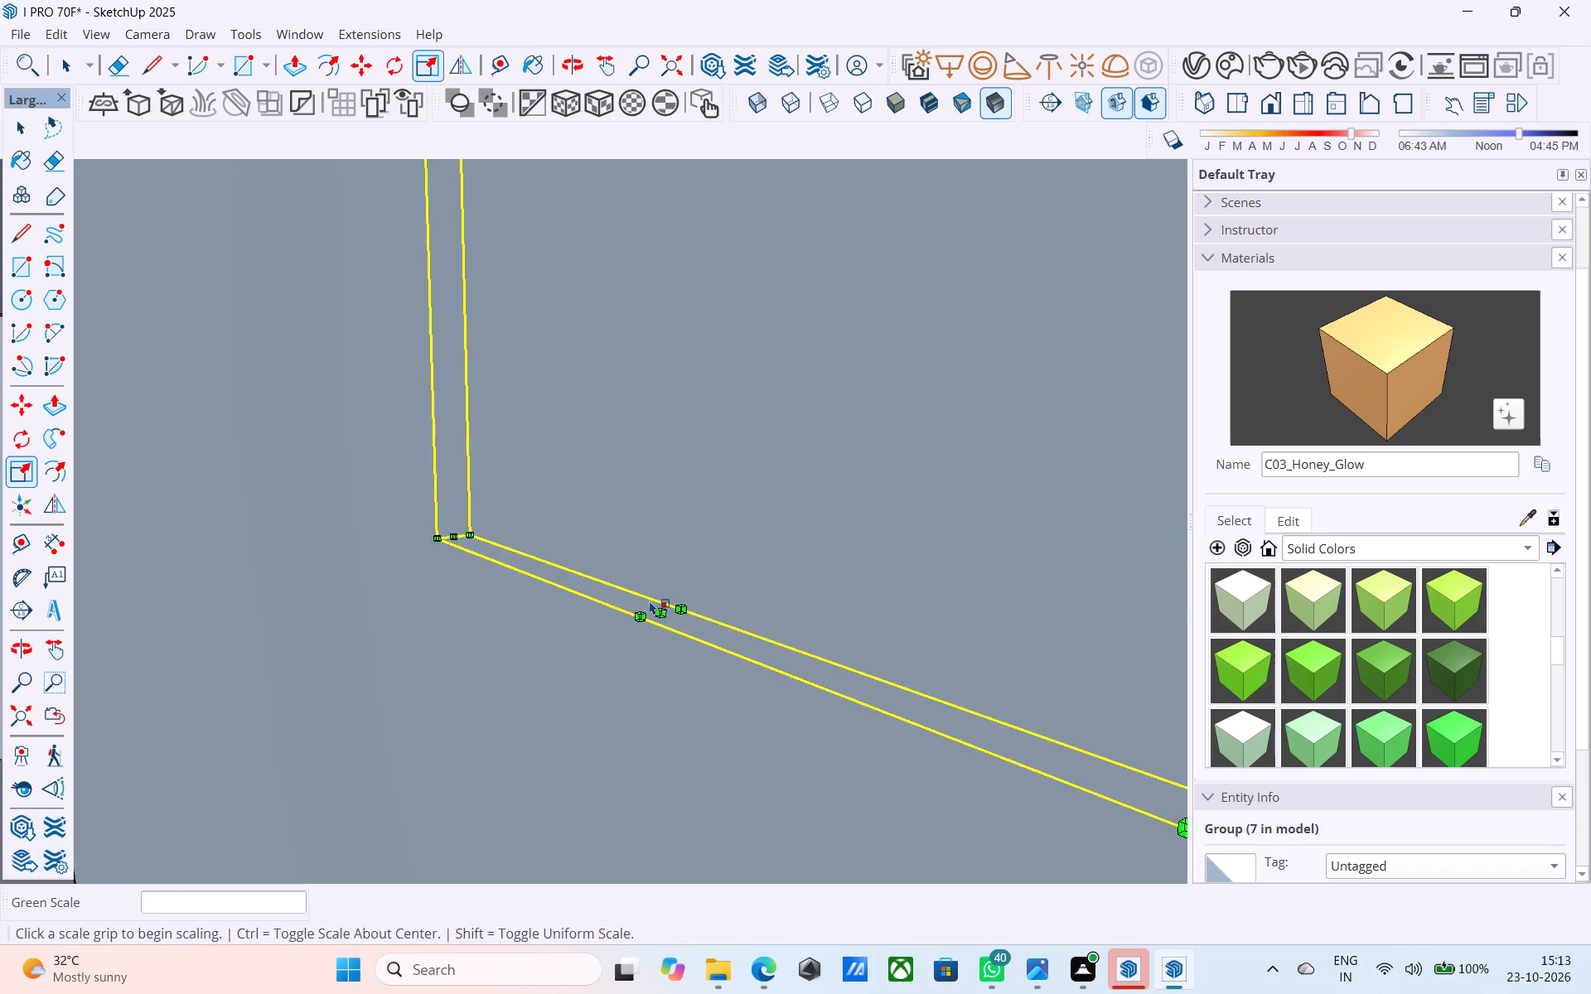
Scale the end bay's ground-floor window along the red axis to about 0.89 to match its opening's frame width.
{"action": "middle_click_drag", "start_coordinate": [654, 591], "coordinate": [589, 732]}
{"action": "scroll", "coordinate": [628, 669], "scroll_direction": "down", "scroll_amount": 5}
{"action": "middle_click_drag", "start_coordinate": [641, 674], "coordinate": [907, 578]}
{"action": "scroll", "coordinate": [902, 567], "scroll_direction": "down", "scroll_amount": 12}
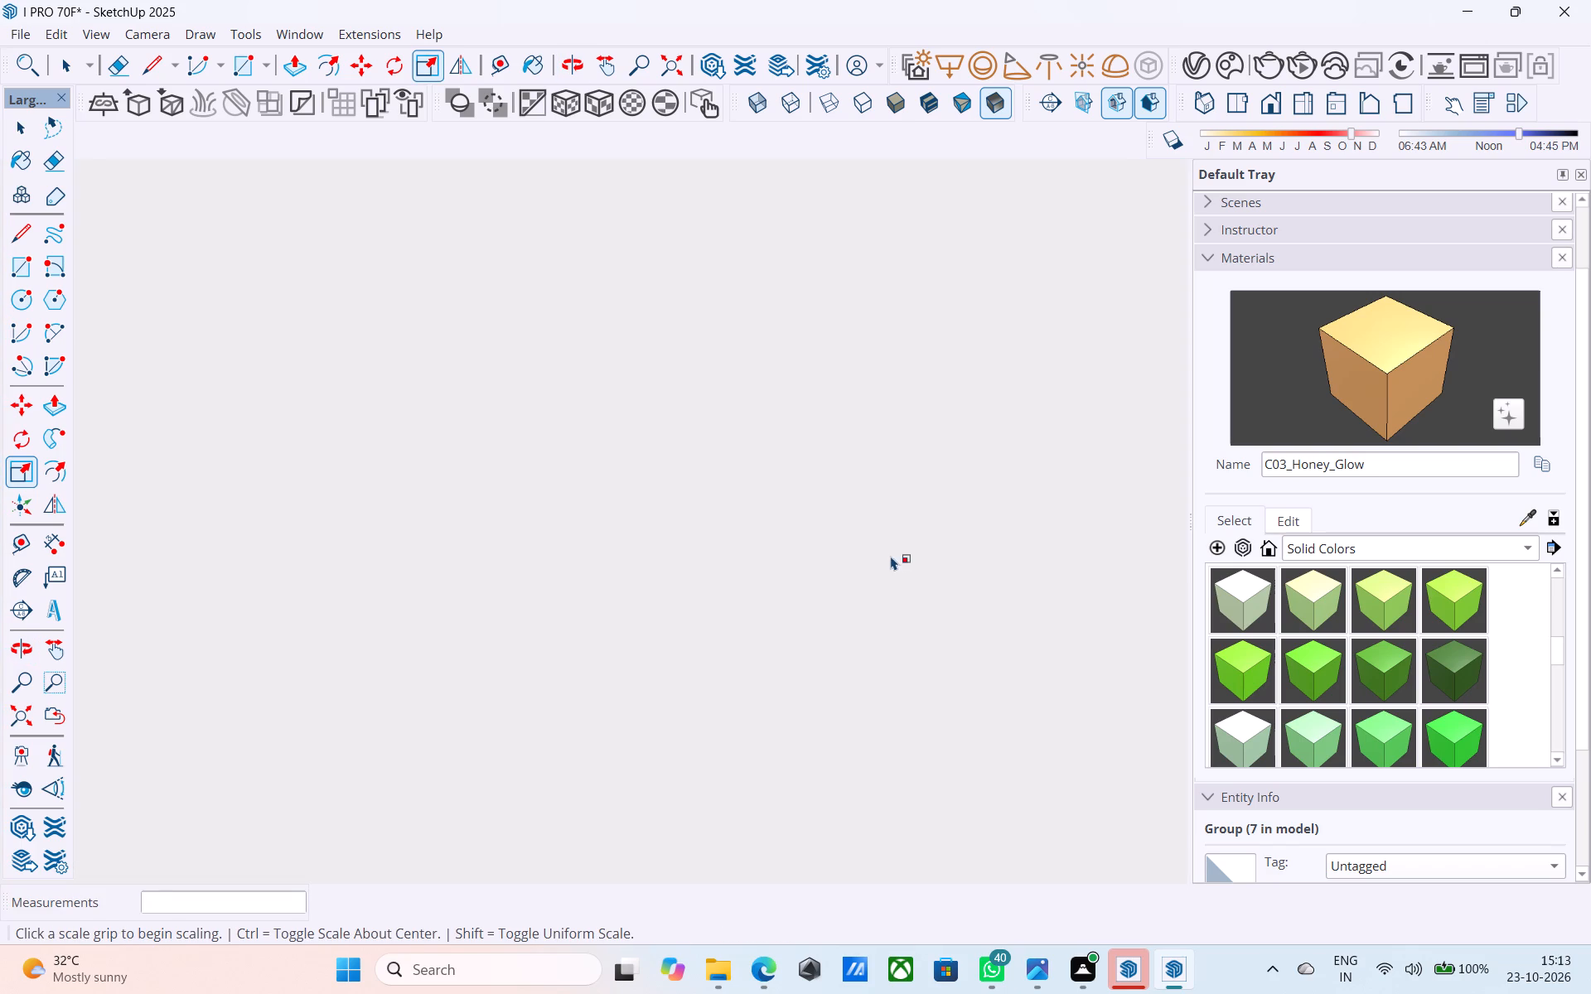
{"action": "scroll", "coordinate": [891, 556], "scroll_direction": "down", "scroll_amount": 20}
{"action": "scroll", "coordinate": [891, 556], "scroll_direction": "down", "scroll_amount": 20}
{"action": "scroll", "coordinate": [891, 556], "scroll_direction": "down", "scroll_amount": 3}
{"action": "key", "text": "space"}
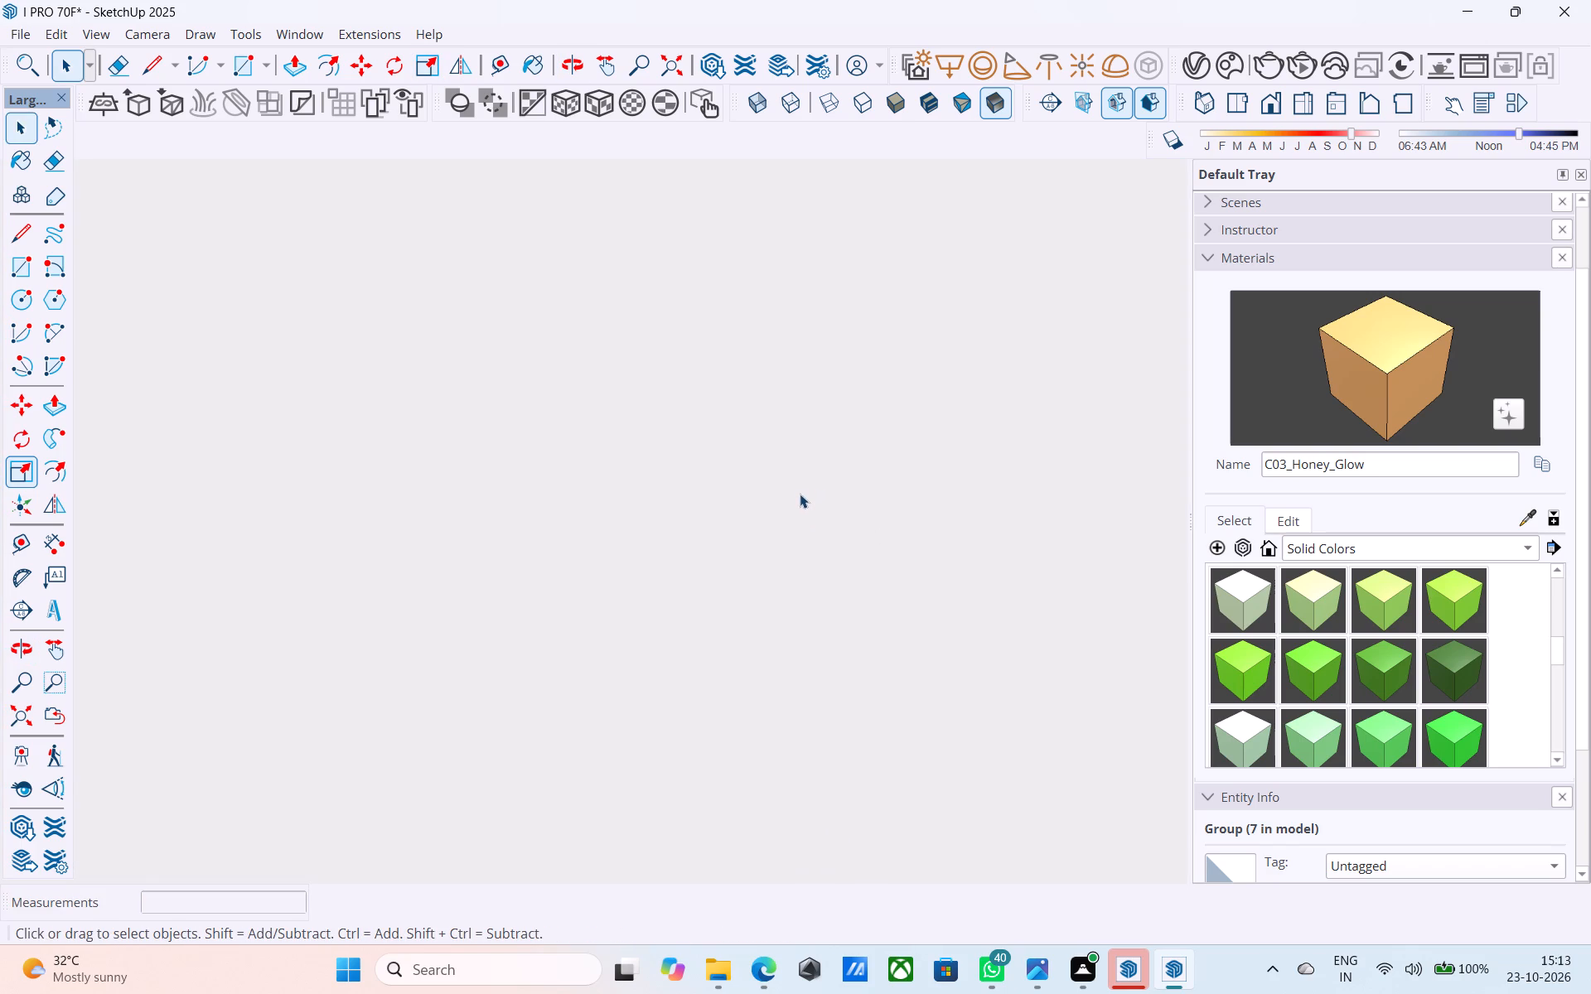
{"action": "scroll", "coordinate": [800, 494], "scroll_direction": "down", "scroll_amount": 8}
{"action": "scroll", "coordinate": [749, 557], "scroll_direction": "down", "scroll_amount": 20}
{"action": "scroll", "coordinate": [749, 557], "scroll_direction": "down", "scroll_amount": 6}
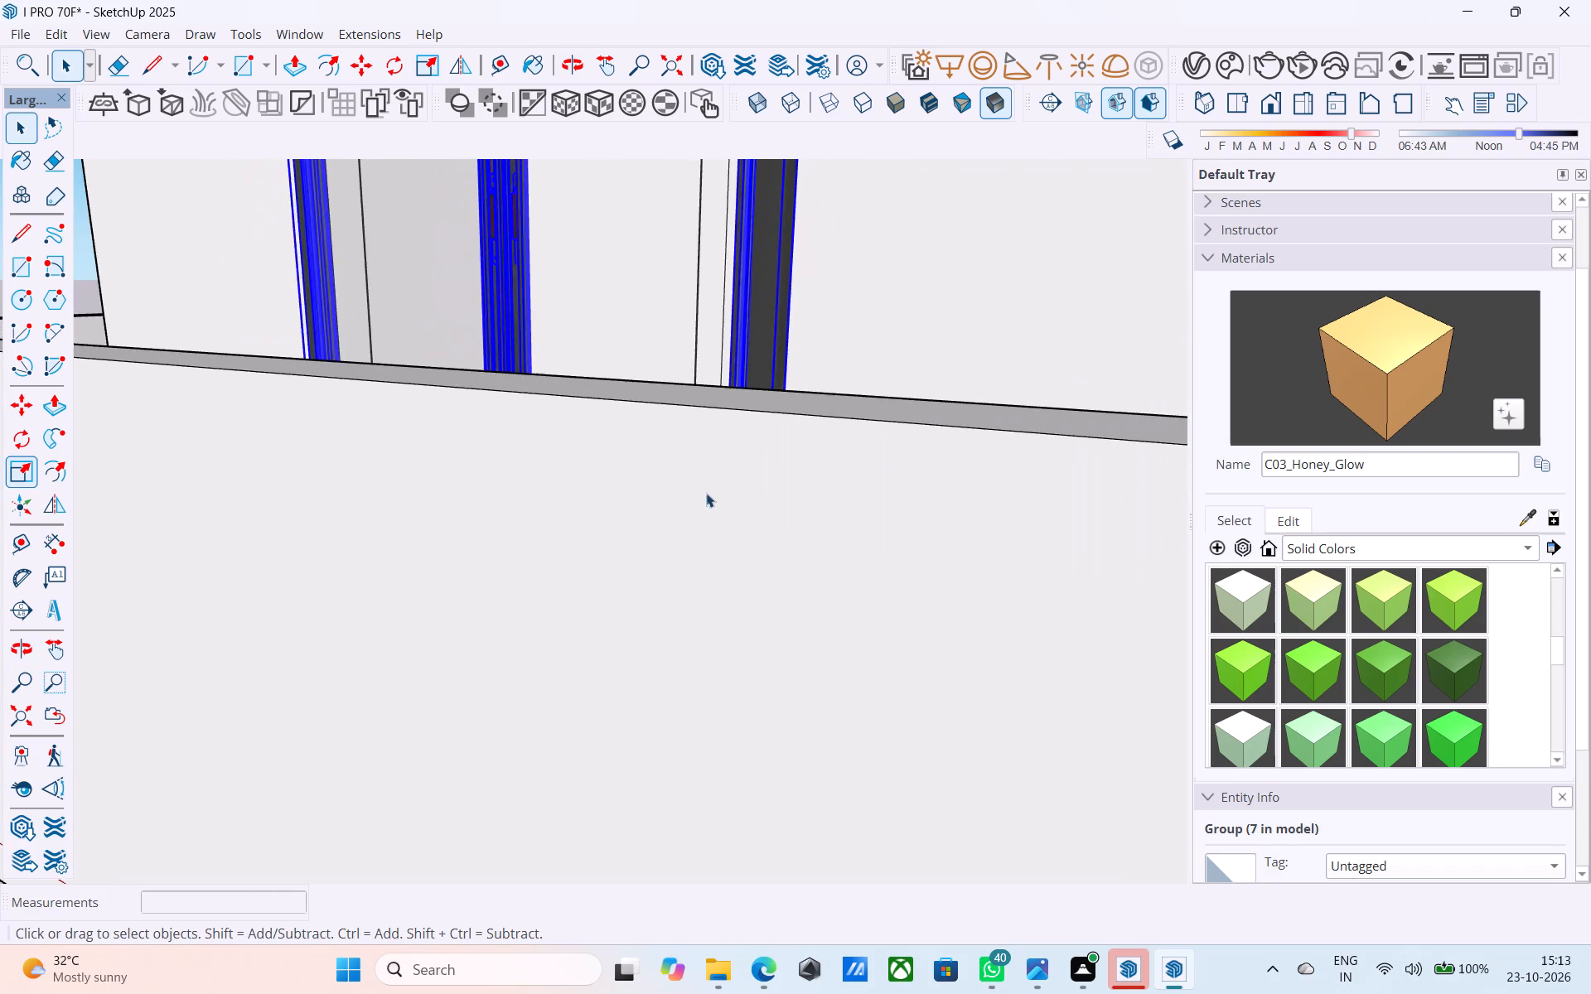
{"action": "scroll", "coordinate": [706, 493], "scroll_direction": "down", "scroll_amount": 11}
{"action": "middle_click_drag", "start_coordinate": [752, 418], "coordinate": [820, 643]}
{"action": "scroll", "coordinate": [799, 550], "scroll_direction": "down", "scroll_amount": 4}
{"action": "middle_click_drag", "start_coordinate": [799, 546], "coordinate": [800, 629]}
{"action": "key", "text": "s"}
{"action": "scroll", "coordinate": [811, 529], "scroll_direction": "up", "scroll_amount": 8}
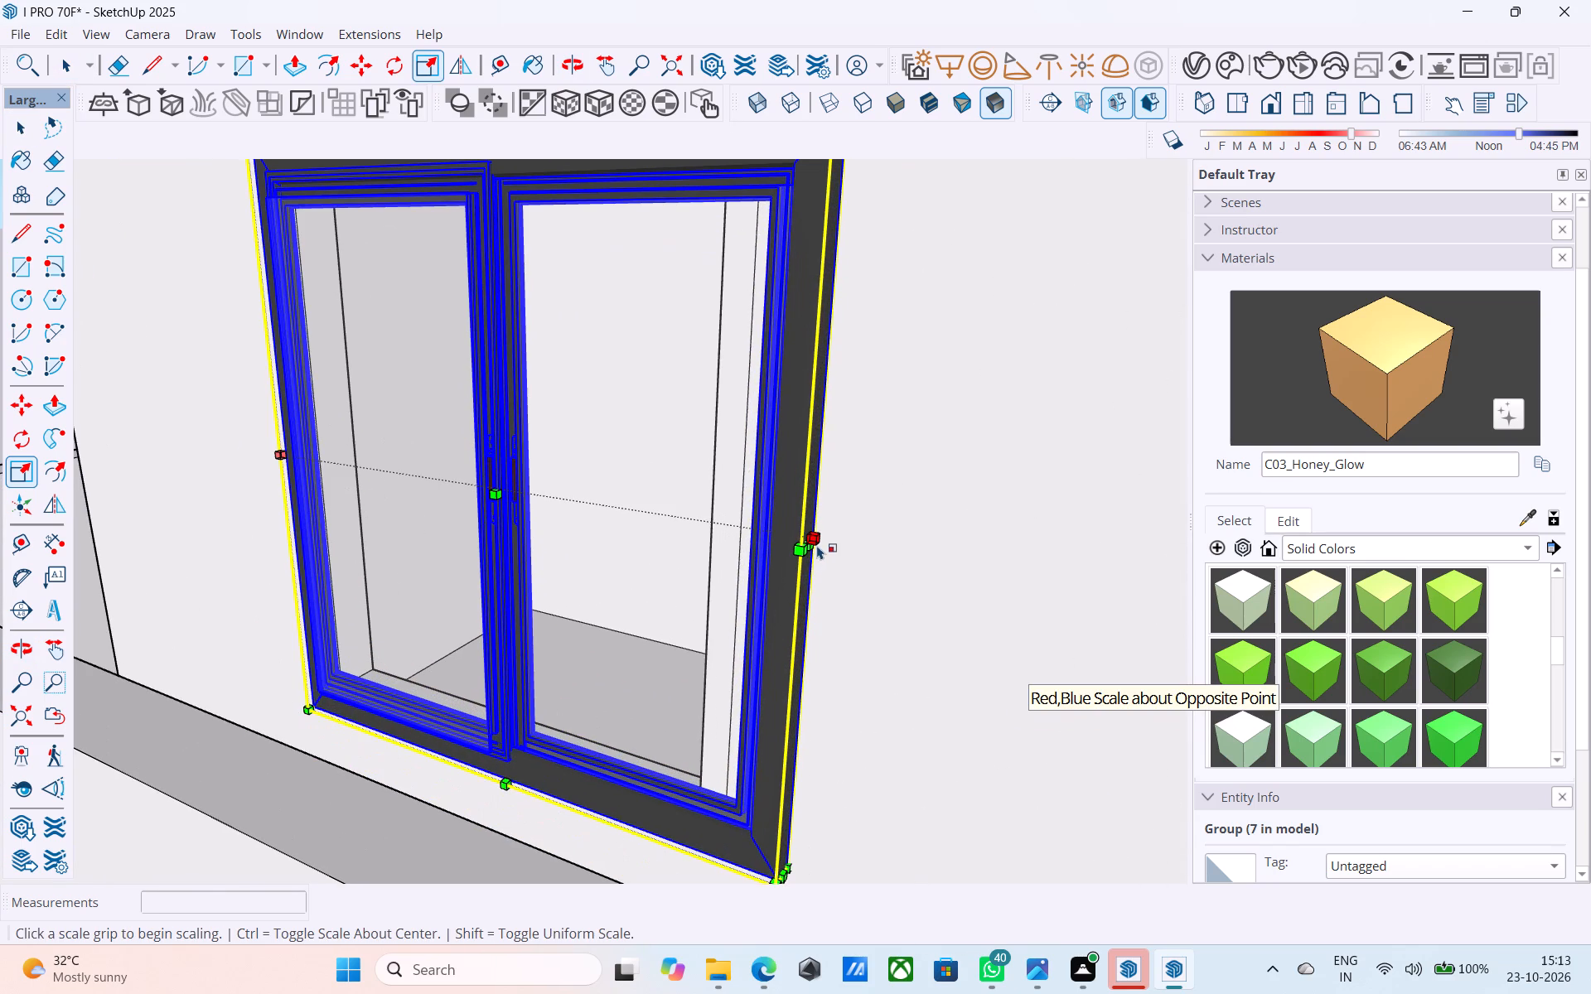
{"action": "left_click", "coordinate": [812, 545]}
{"action": "left_click", "coordinate": [735, 508]}
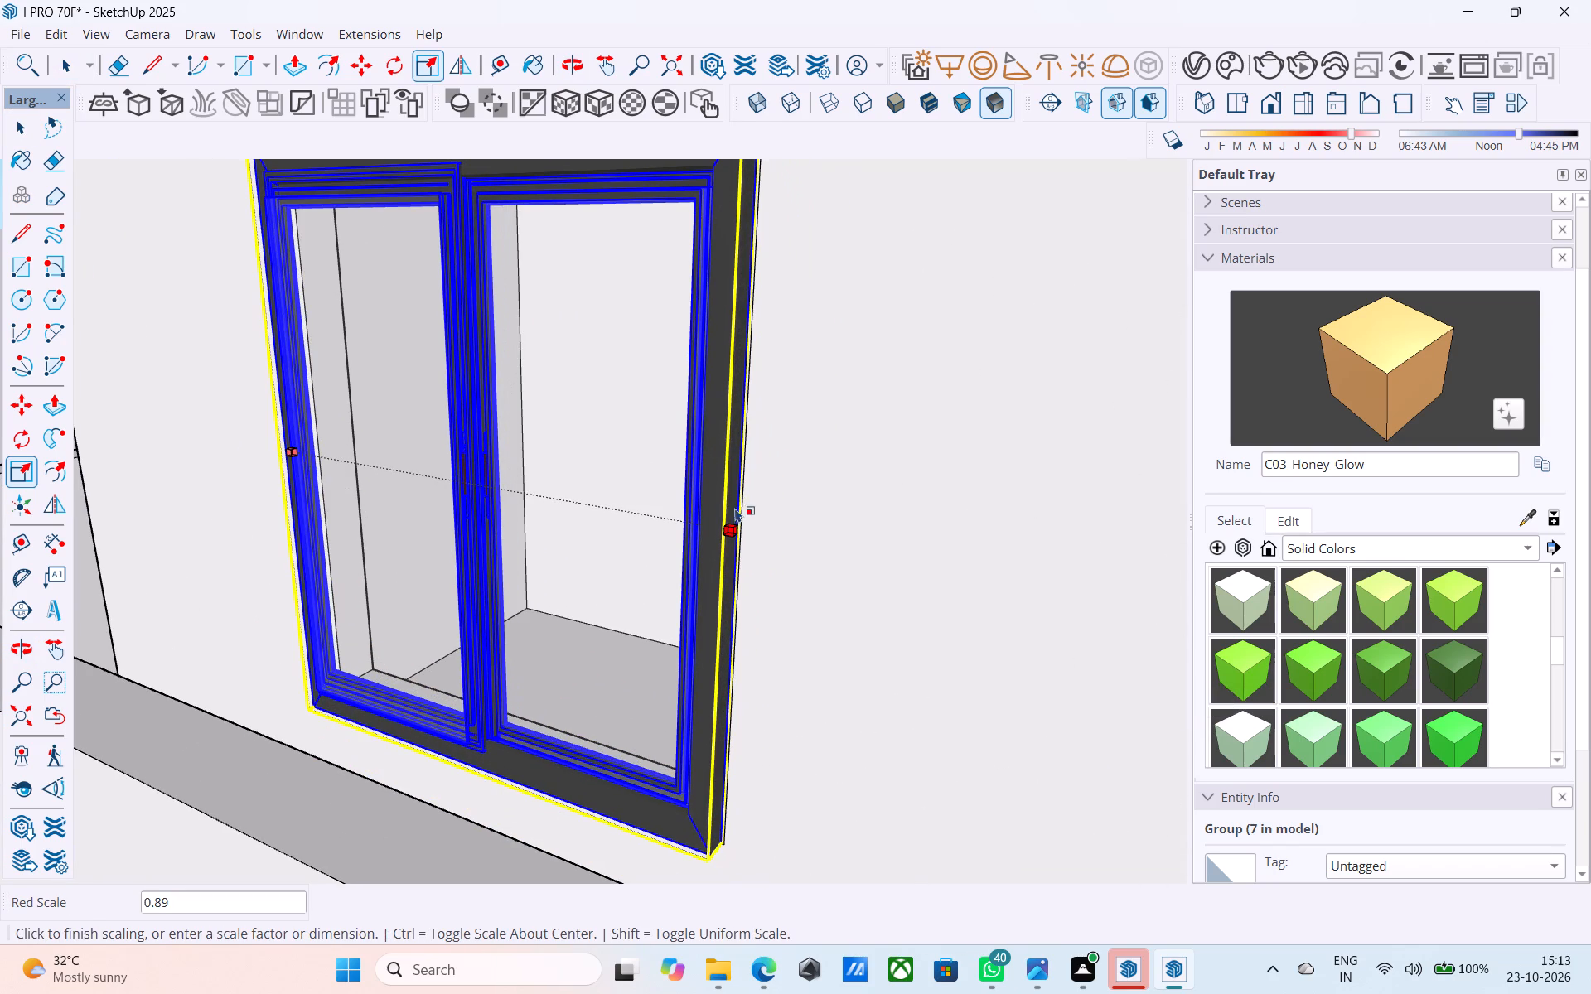
{"action": "scroll", "coordinate": [752, 499], "scroll_direction": "down", "scroll_amount": 15}
{"action": "key", "text": "space"}
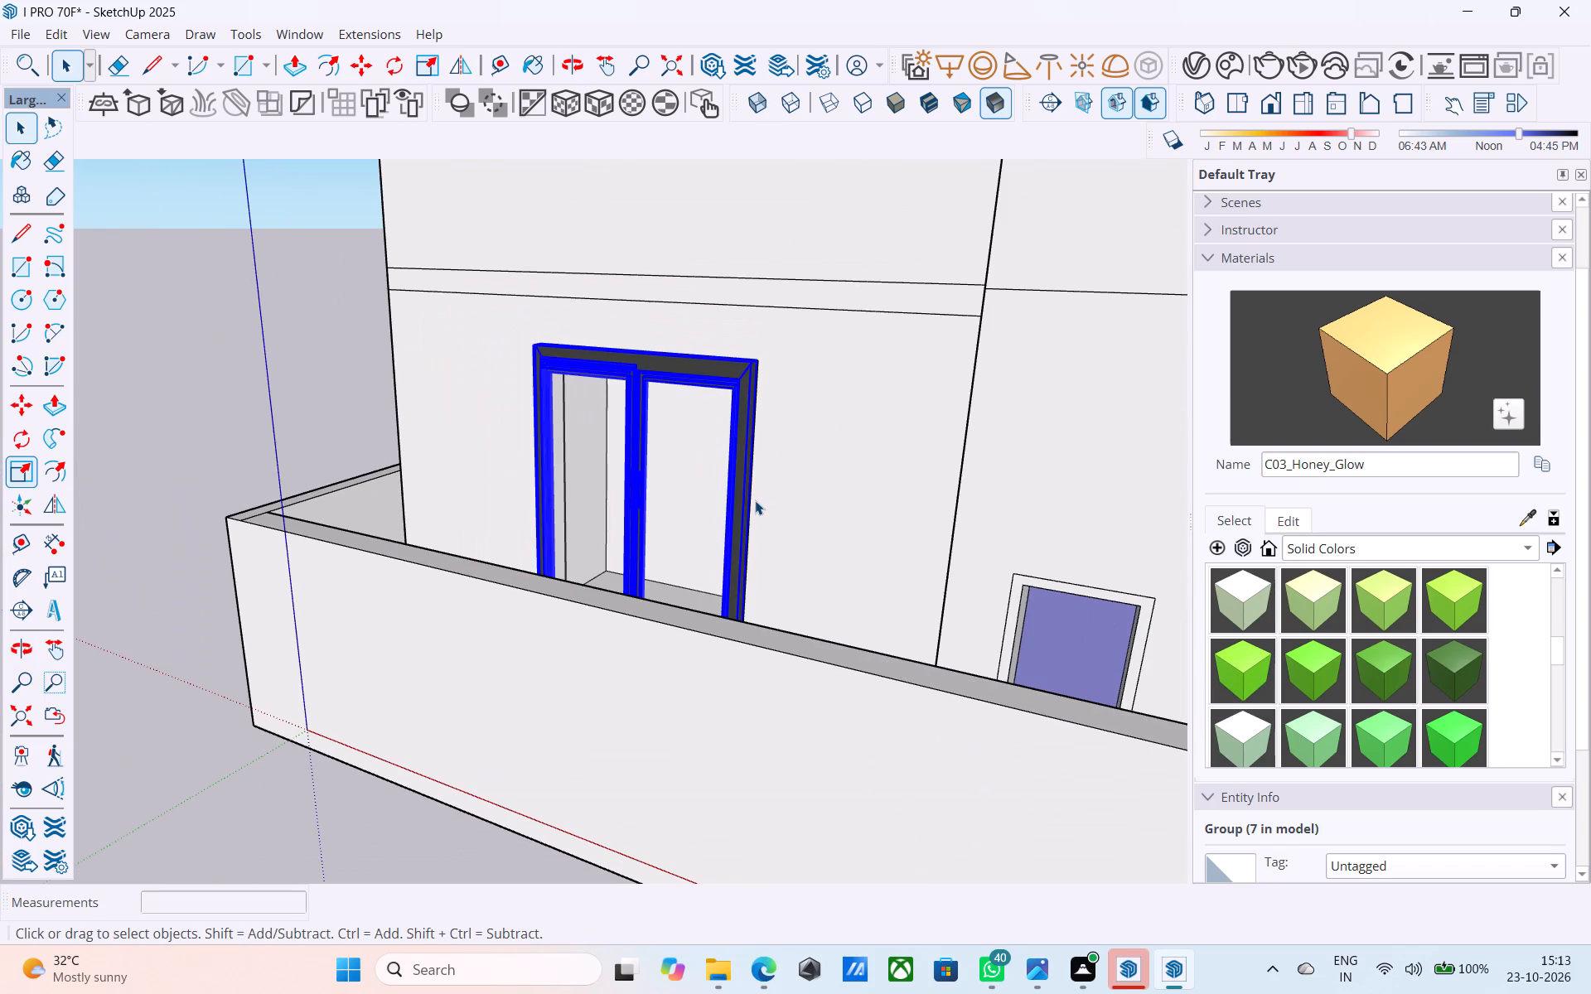
Clear the selection and inspect the fitted windows and remaining empty openings across the side elevation.
{"action": "key", "text": "space"}
{"action": "scroll", "coordinate": [757, 500], "scroll_direction": "down", "scroll_amount": 13}
{"action": "scroll", "coordinate": [763, 533], "scroll_direction": "up", "scroll_amount": 1}
{"action": "scroll", "coordinate": [763, 533], "scroll_direction": "down", "scroll_amount": 1}
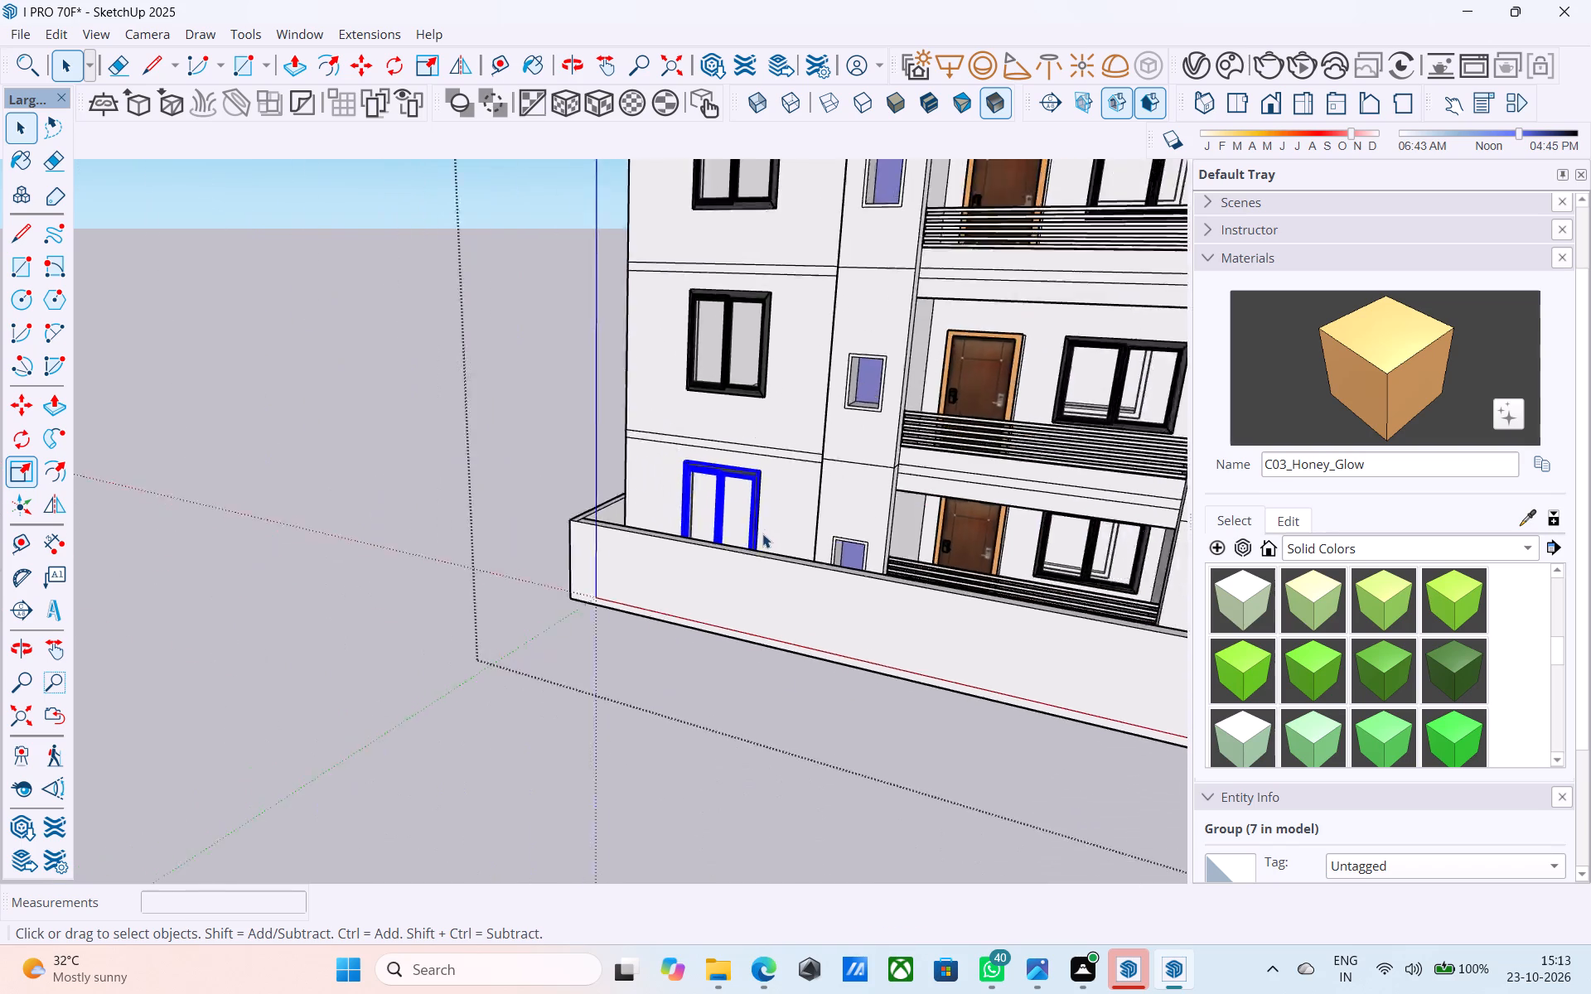
{"action": "scroll", "coordinate": [762, 533], "scroll_direction": "down", "scroll_amount": 7}
{"action": "middle_click_drag", "start_coordinate": [762, 536], "coordinate": [725, 524]}
{"action": "middle_click_drag", "start_coordinate": [849, 536], "coordinate": [743, 531]}
{"action": "left_click", "coordinate": [769, 651]}
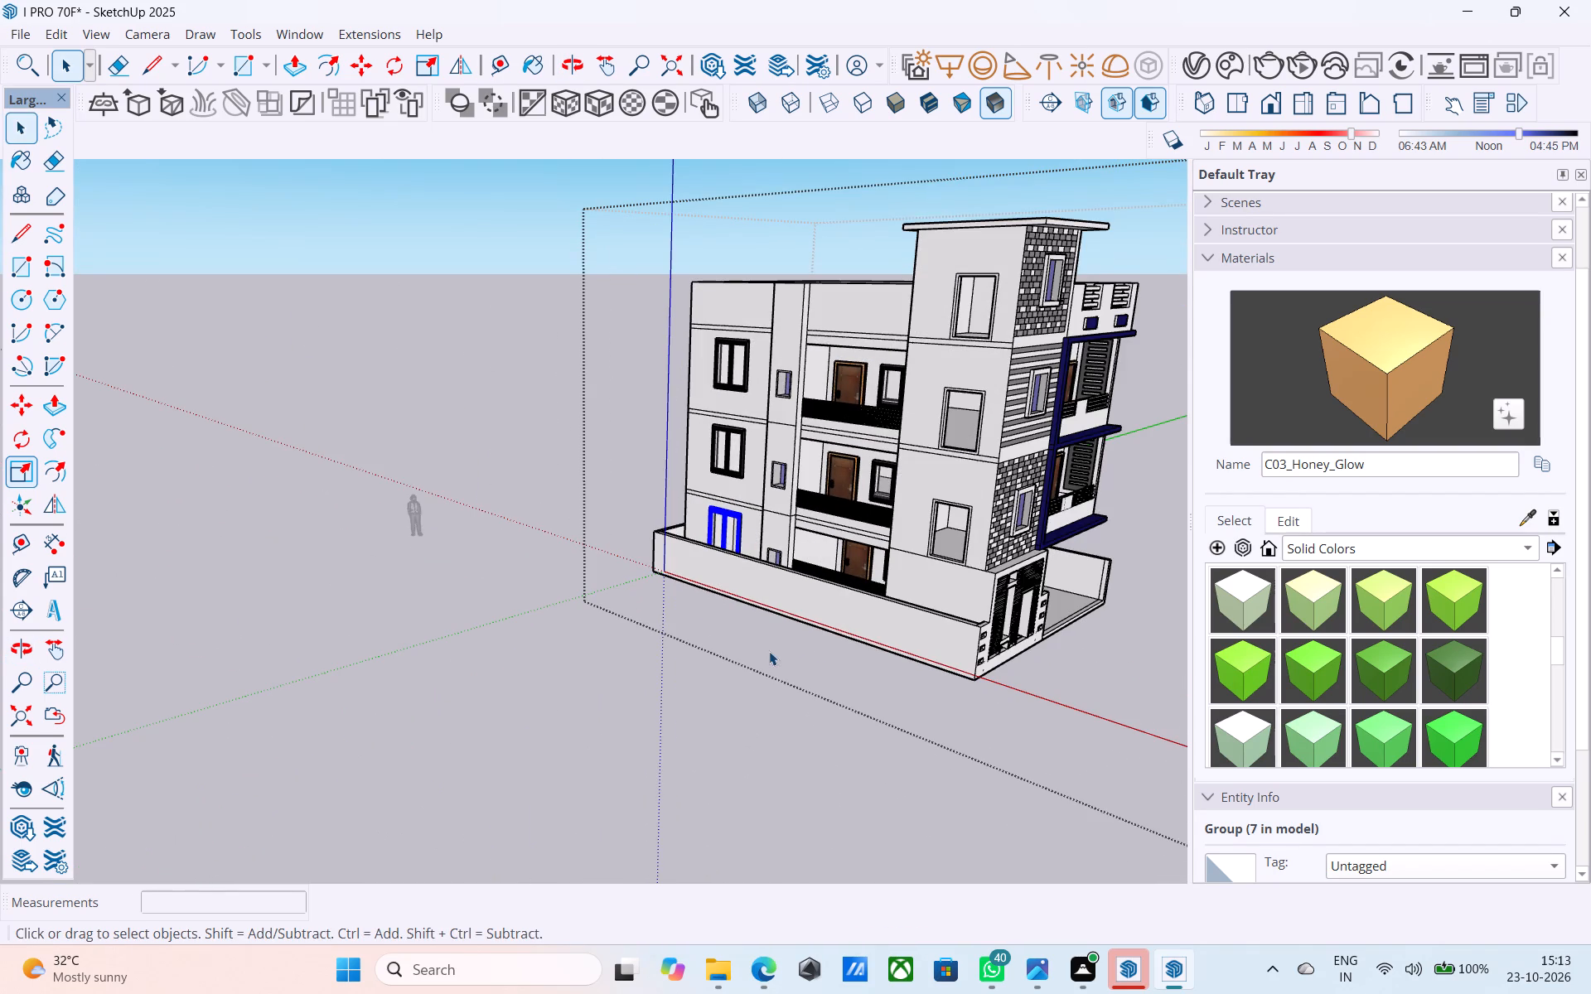
{"action": "scroll", "coordinate": [779, 631], "scroll_direction": "down", "scroll_amount": 6}
{"action": "middle_click_drag", "start_coordinate": [780, 628], "coordinate": [1078, 576]}
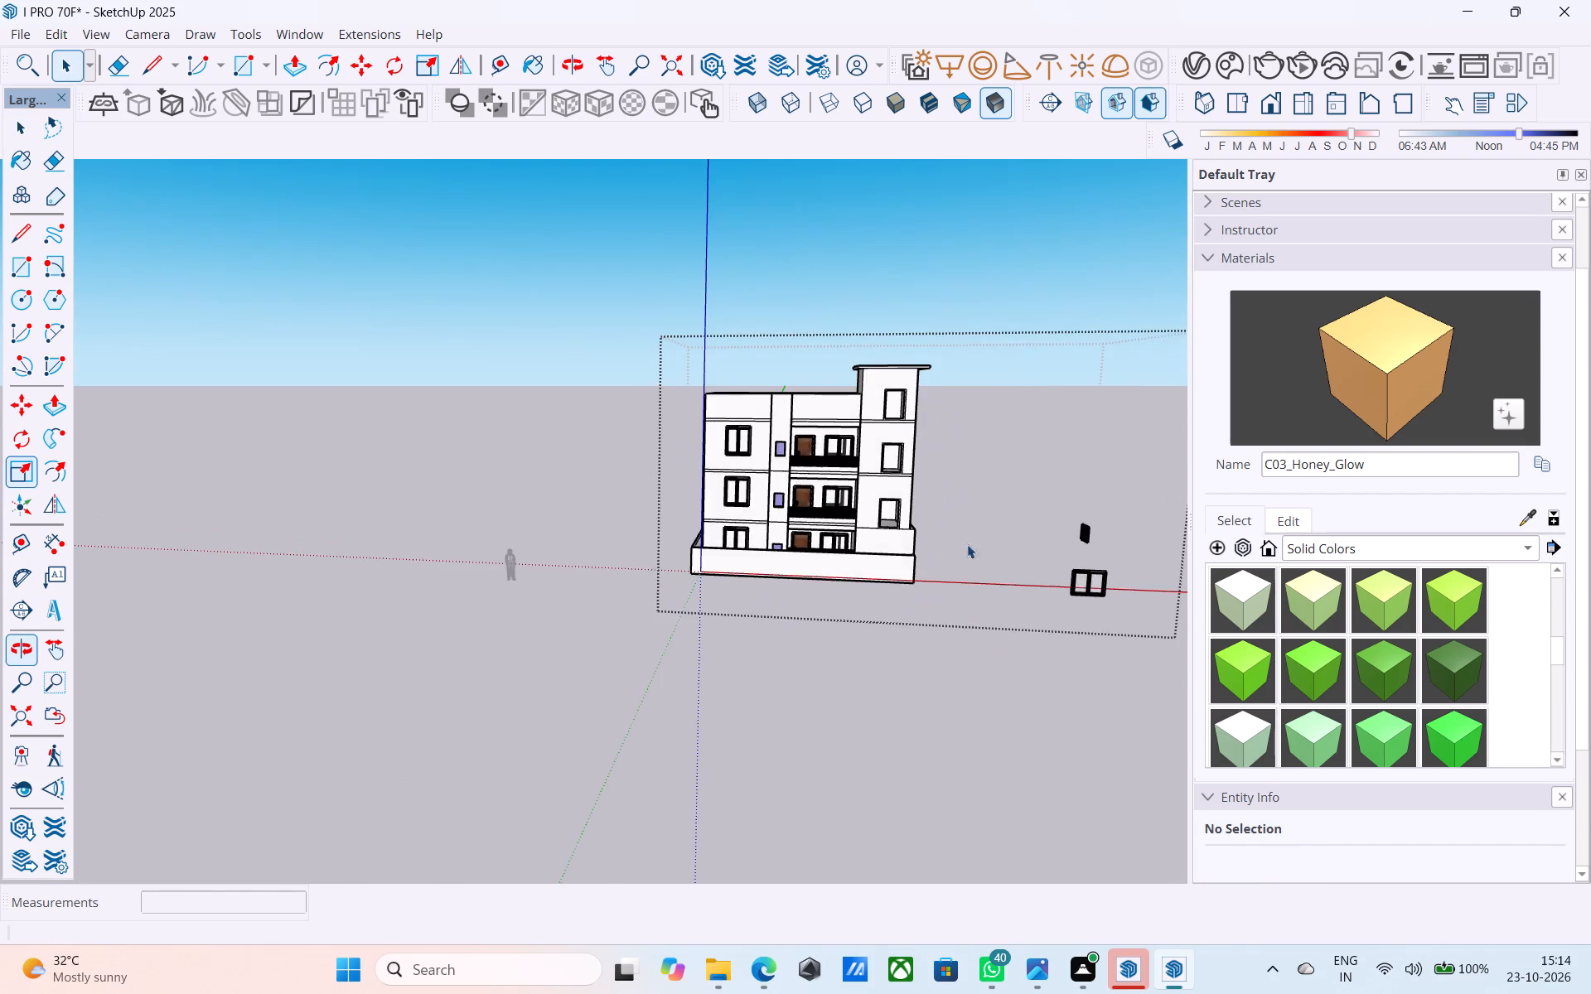
{"action": "scroll", "coordinate": [779, 445], "scroll_direction": "up", "scroll_amount": 5}
{"action": "middle_click_drag", "start_coordinate": [781, 457], "coordinate": [696, 472]}
{"action": "scroll", "coordinate": [945, 527], "scroll_direction": "up", "scroll_amount": 7}
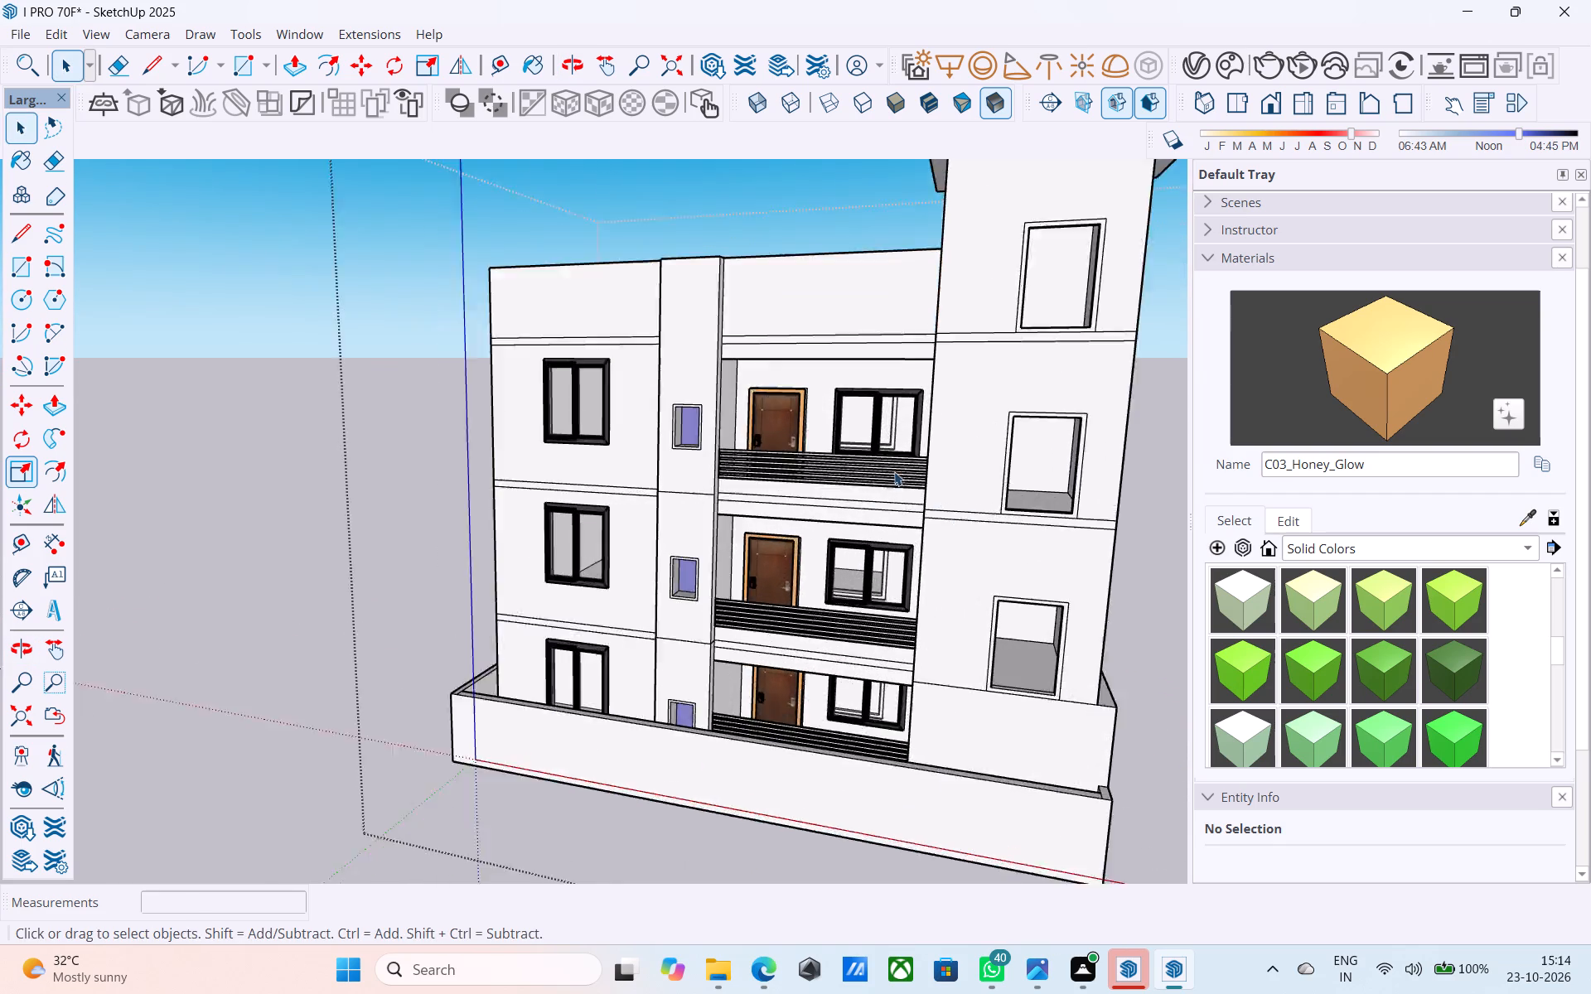
Scale the top-storey balcony window uniformly to about 0.71 to match the width of its opening's frame outline.
{"action": "scroll", "coordinate": [894, 471], "scroll_direction": "up", "scroll_amount": 2}
{"action": "middle_click_drag", "start_coordinate": [894, 468], "coordinate": [876, 556]}
{"action": "scroll", "coordinate": [875, 547], "scroll_direction": "up", "scroll_amount": 5}
{"action": "left_click", "coordinate": [844, 557]}
{"action": "scroll", "coordinate": [845, 560], "scroll_direction": "up", "scroll_amount": 4}
{"action": "key", "text": "s"}
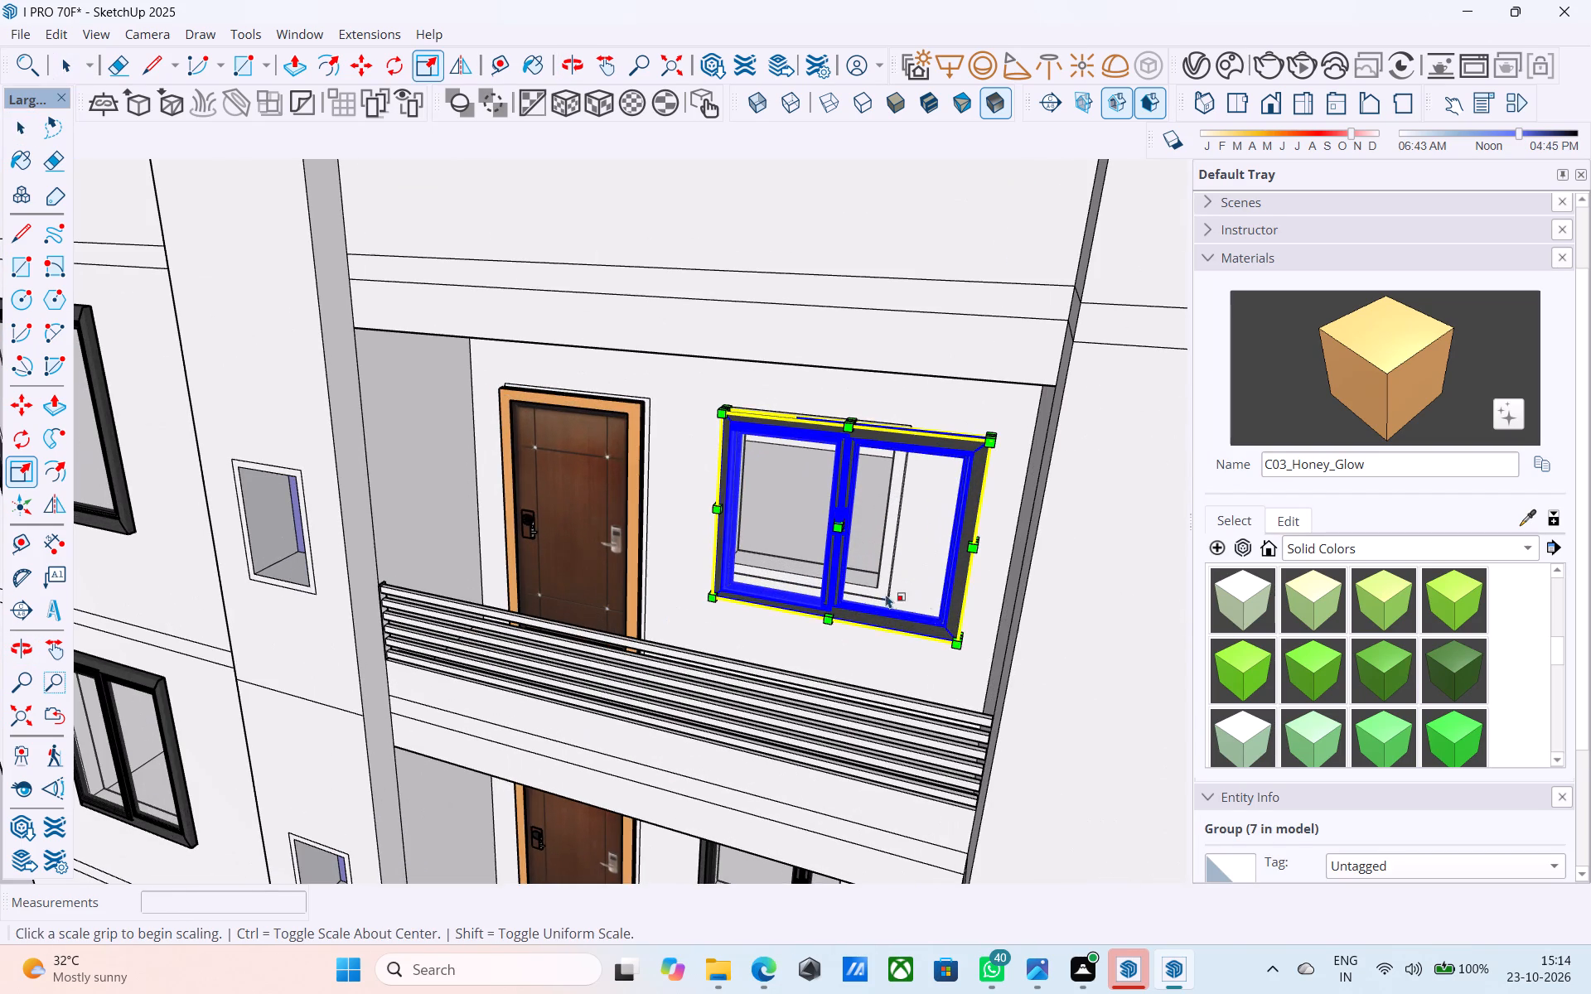
{"action": "left_click", "coordinate": [961, 643]}
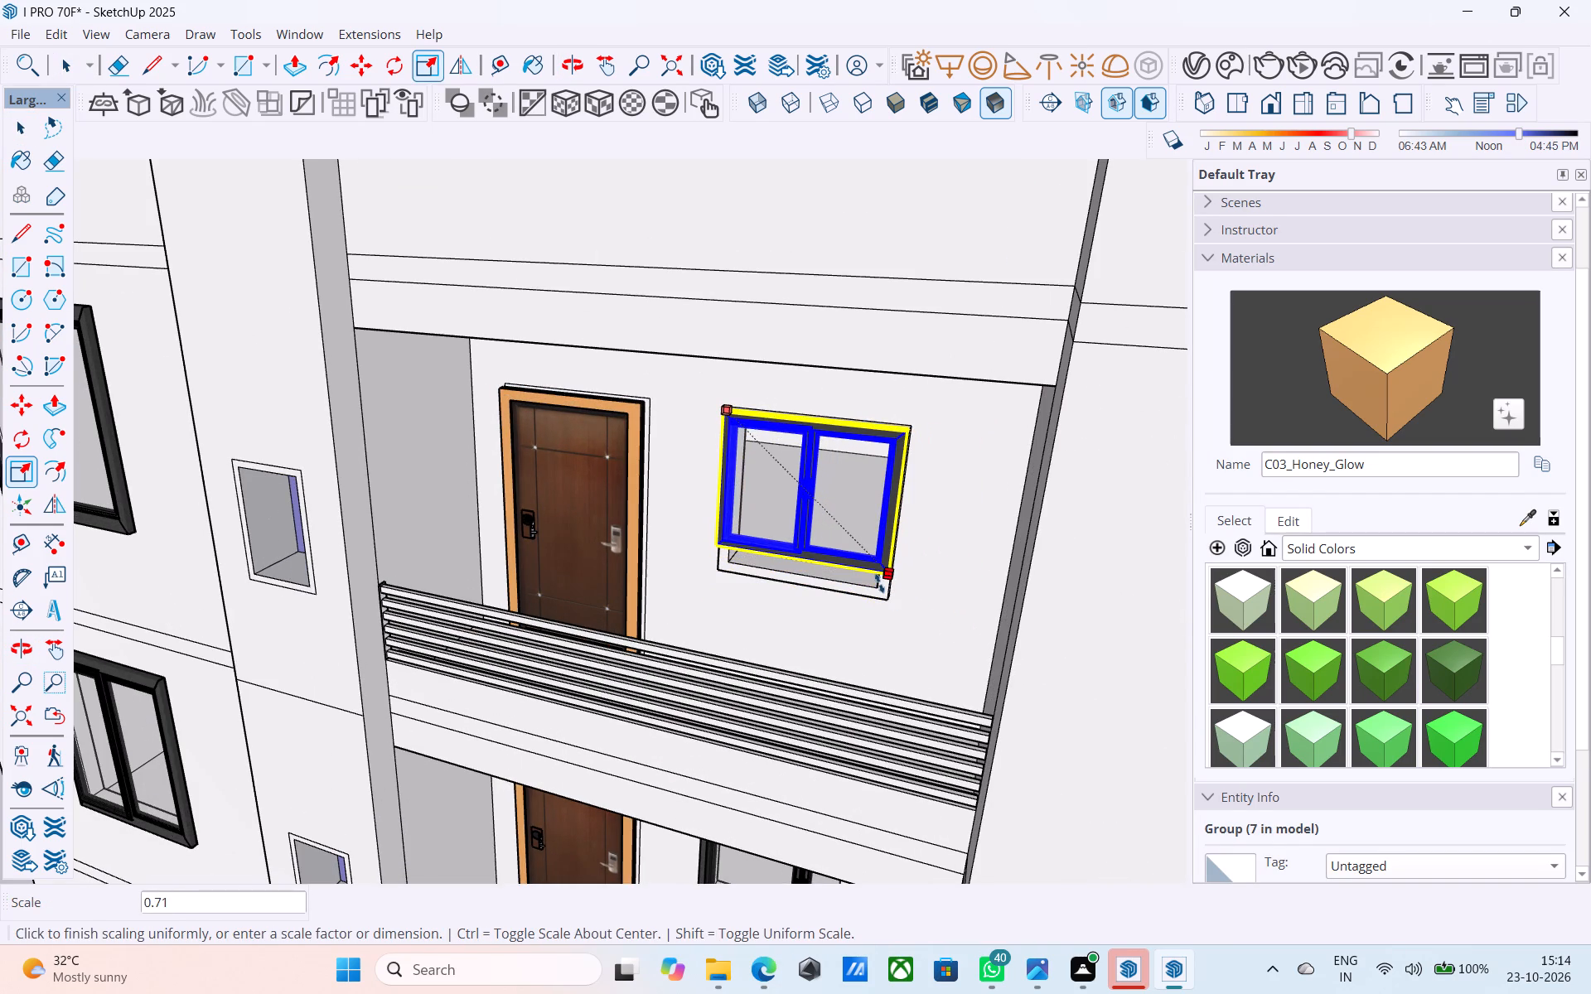
{"action": "left_click", "coordinate": [879, 583]}
Scale the top-storey balcony window vertically down to the bottom edge of its opening's frame outline.
{"action": "middle_click_drag", "start_coordinate": [874, 589], "coordinate": [851, 528]}
{"action": "scroll", "coordinate": [856, 534], "scroll_direction": "up", "scroll_amount": 15}
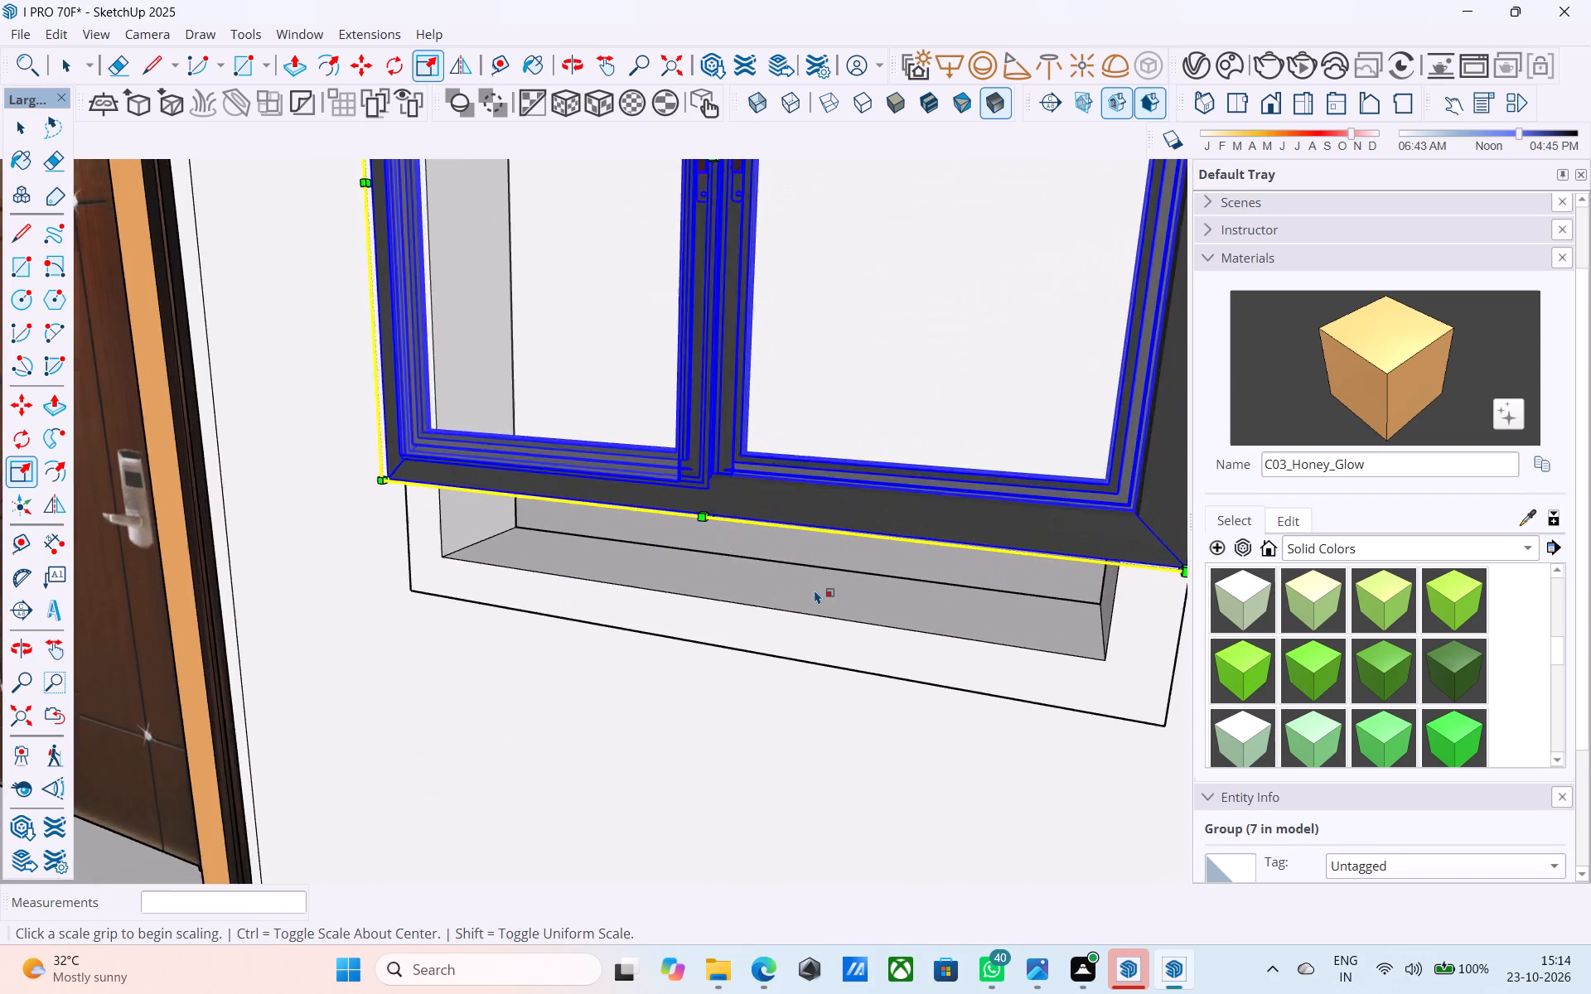
{"action": "middle_click_drag", "start_coordinate": [810, 591], "coordinate": [742, 478]}
{"action": "left_click", "coordinate": [699, 509]}
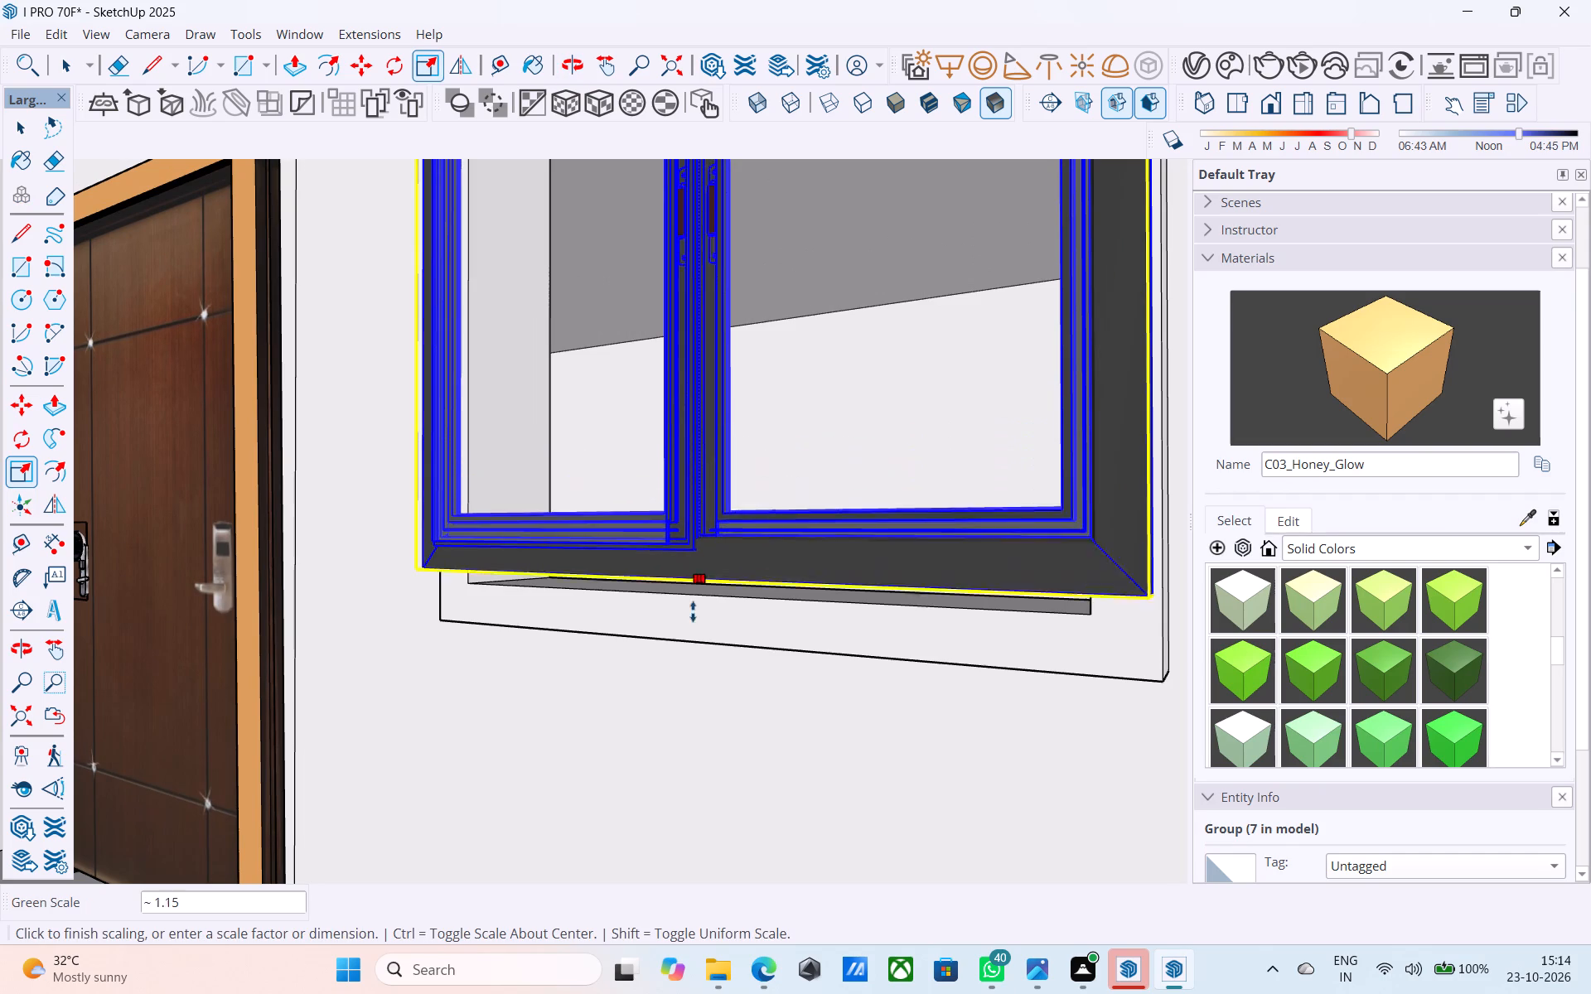
{"action": "left_click", "coordinate": [691, 644]}
{"action": "scroll", "coordinate": [703, 577], "scroll_direction": "down", "scroll_amount": 6}
{"action": "middle_click_drag", "start_coordinate": [717, 600], "coordinate": [820, 677]}
{"action": "scroll", "coordinate": [834, 659], "scroll_direction": "down", "scroll_amount": 7}
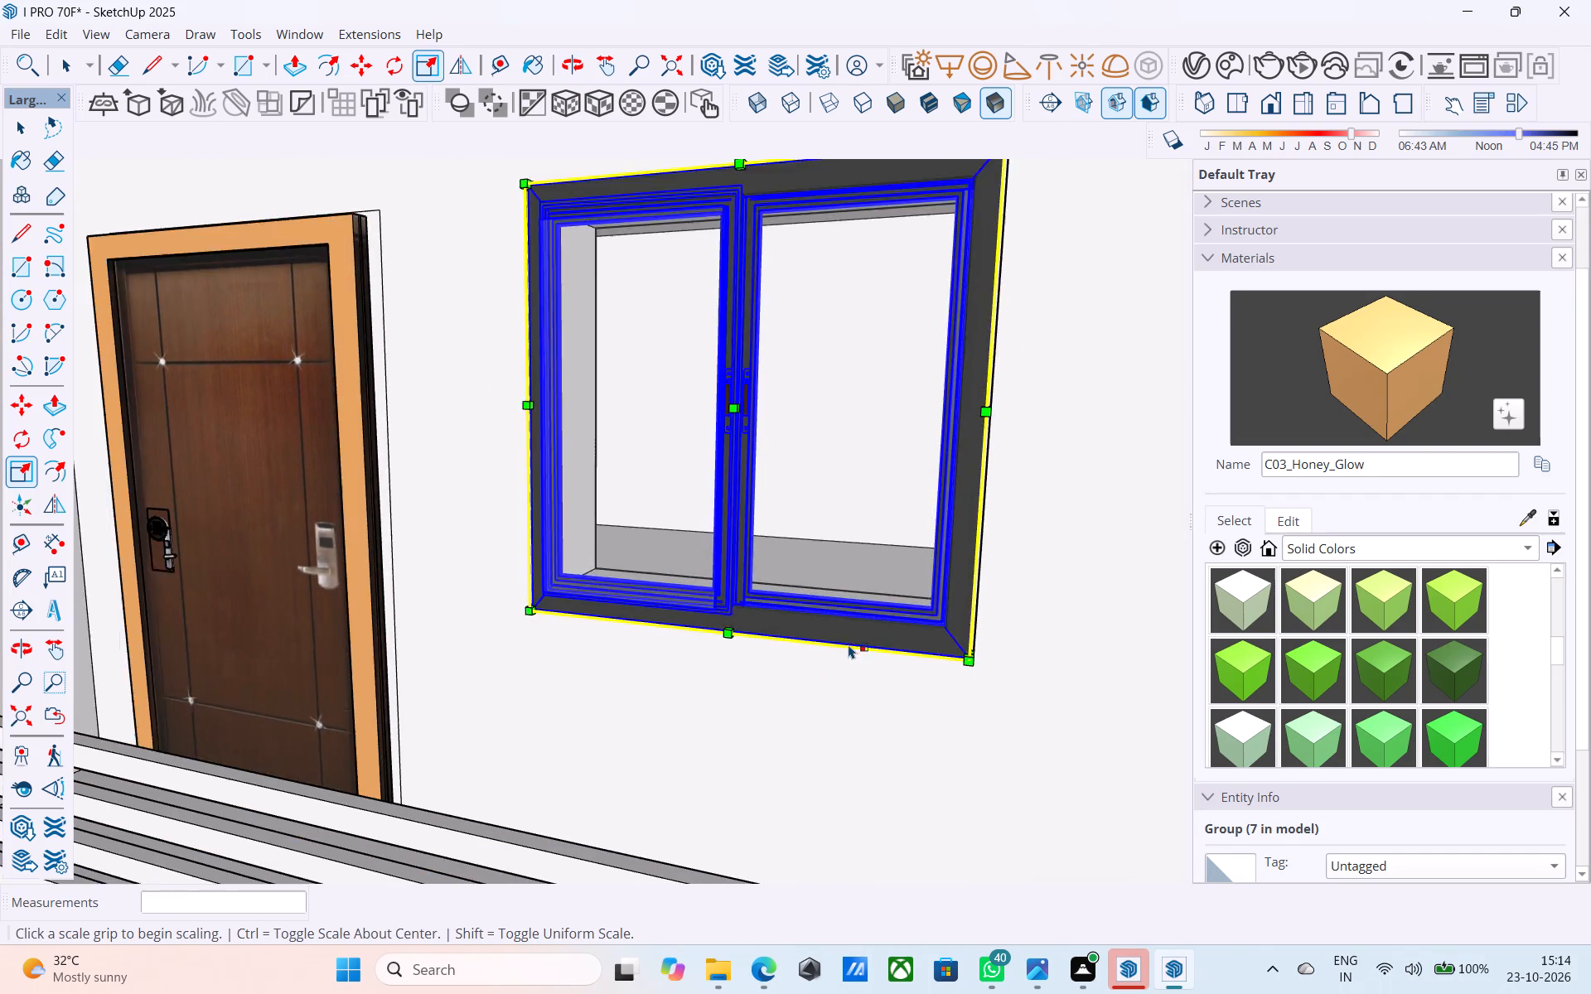
{"action": "scroll", "coordinate": [849, 644], "scroll_direction": "down", "scroll_amount": 18}
{"action": "key", "text": "space"}
Scale the middle-storey balcony window from its lower corner to about 0.72 of its width to match its opening's frame outline.
{"action": "scroll", "coordinate": [769, 447], "scroll_direction": "down", "scroll_amount": 6}
{"action": "scroll", "coordinate": [663, 523], "scroll_direction": "down", "scroll_amount": 7}
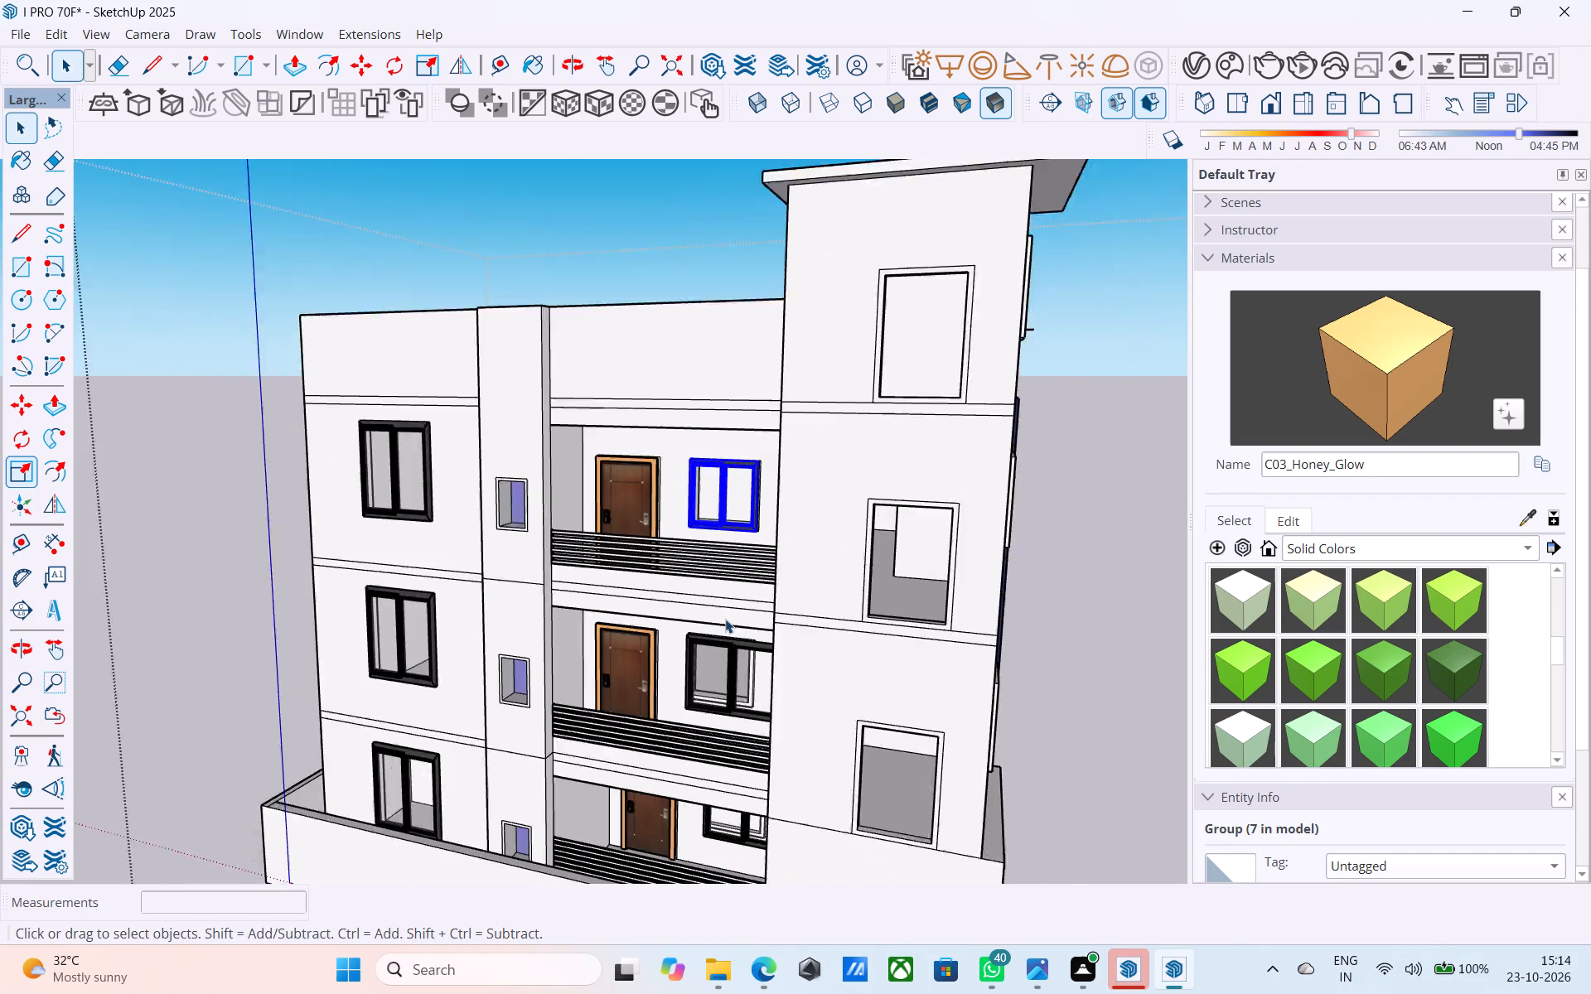
{"action": "middle_click_drag", "start_coordinate": [766, 704], "coordinate": [898, 678]}
{"action": "scroll", "coordinate": [825, 693], "scroll_direction": "up", "scroll_amount": 6}
{"action": "left_click", "coordinate": [855, 639]}
{"action": "scroll", "coordinate": [854, 638], "scroll_direction": "up", "scroll_amount": 1}
{"action": "middle_click_drag", "start_coordinate": [853, 638], "coordinate": [828, 631]}
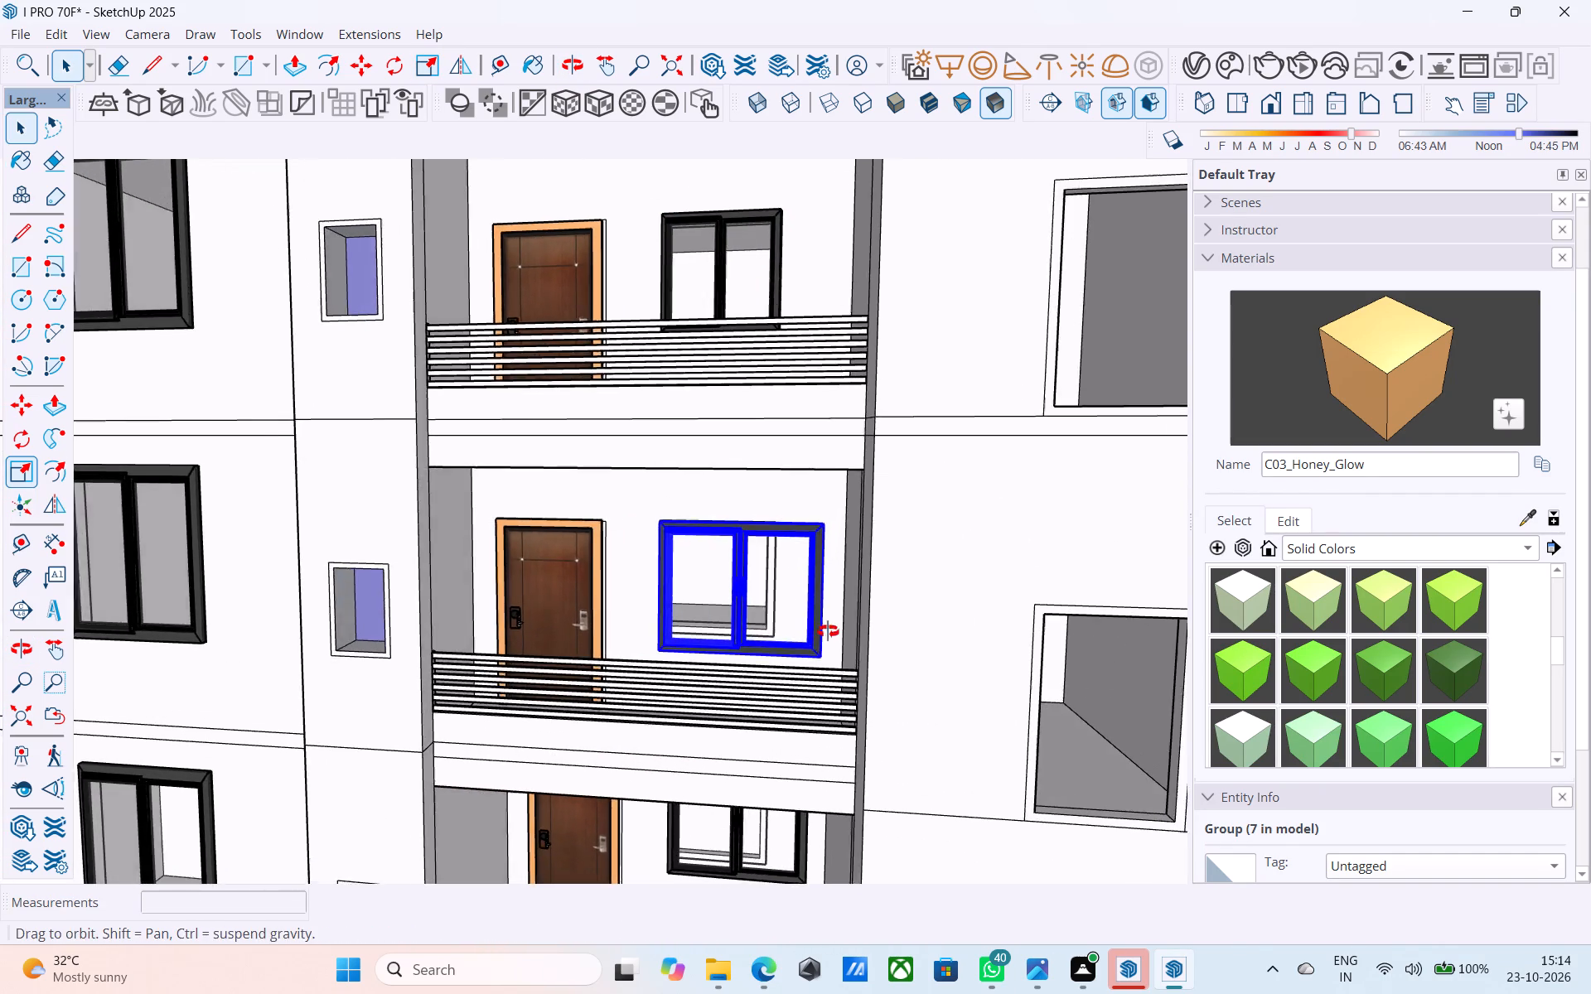
{"action": "middle_click_drag", "start_coordinate": [828, 631], "coordinate": [822, 630]}
{"action": "key", "text": "s"}
{"action": "scroll", "coordinate": [828, 636], "scroll_direction": "up", "scroll_amount": 5}
{"action": "left_click", "coordinate": [795, 654]}
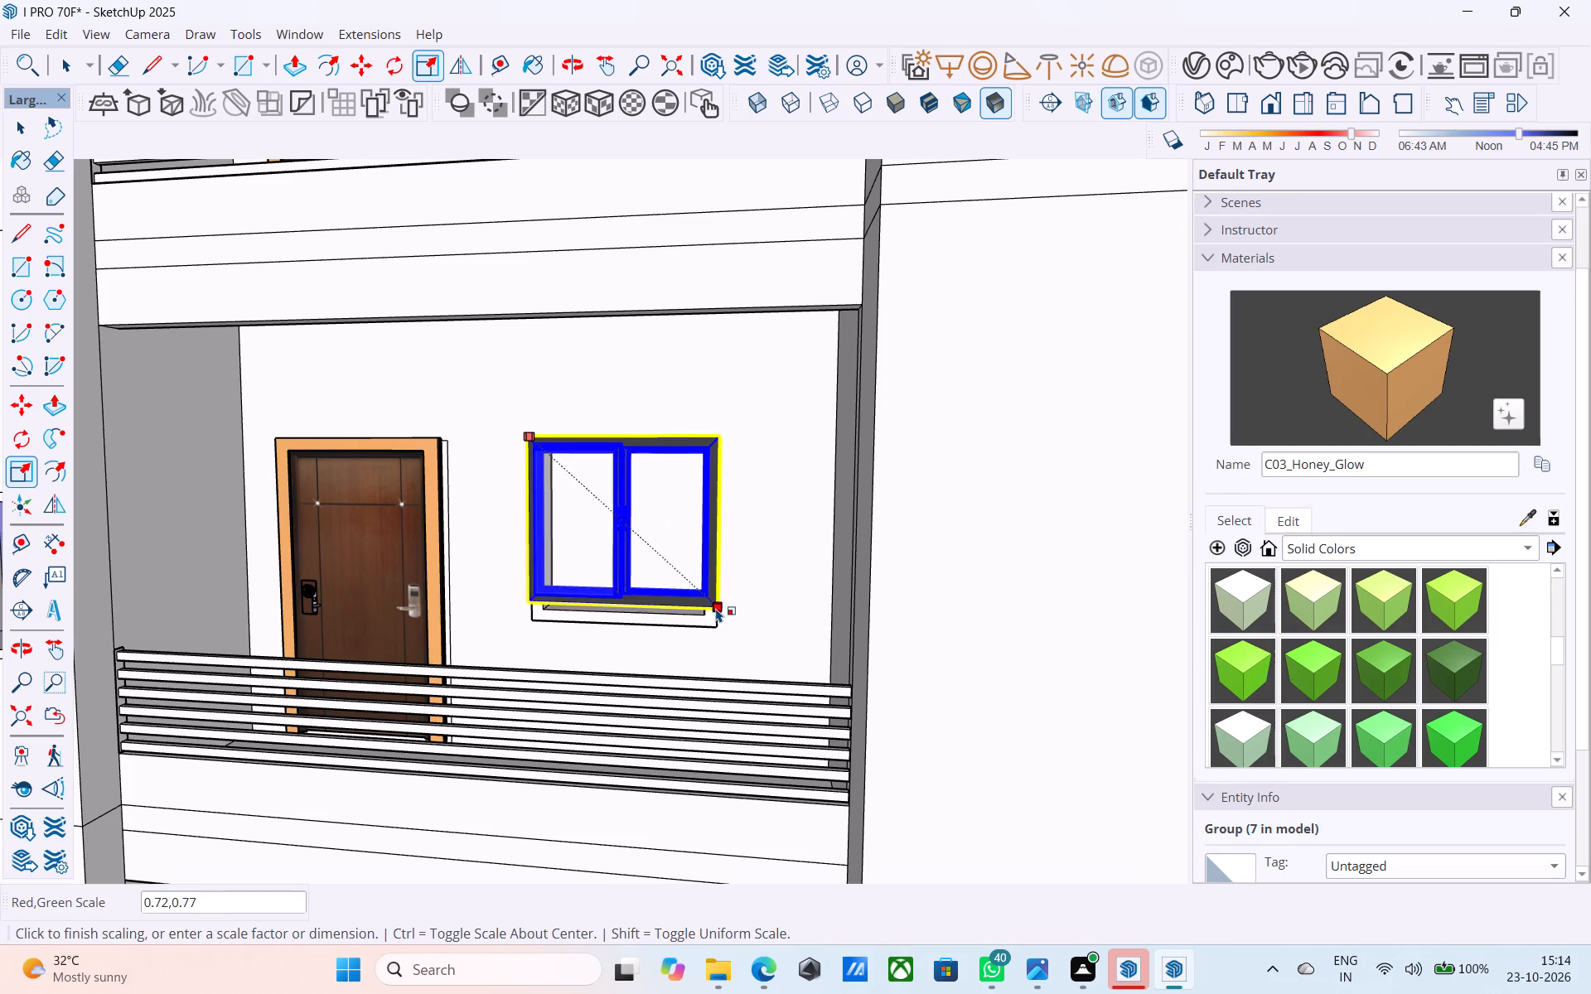
{"action": "left_click", "coordinate": [715, 606]}
Scale the middle-storey balcony window vertically to about 1.15, down to the bottom edge of its opening's frame outline.
{"action": "middle_click_drag", "start_coordinate": [667, 624], "coordinate": [619, 579]}
{"action": "scroll", "coordinate": [615, 581], "scroll_direction": "up", "scroll_amount": 7}
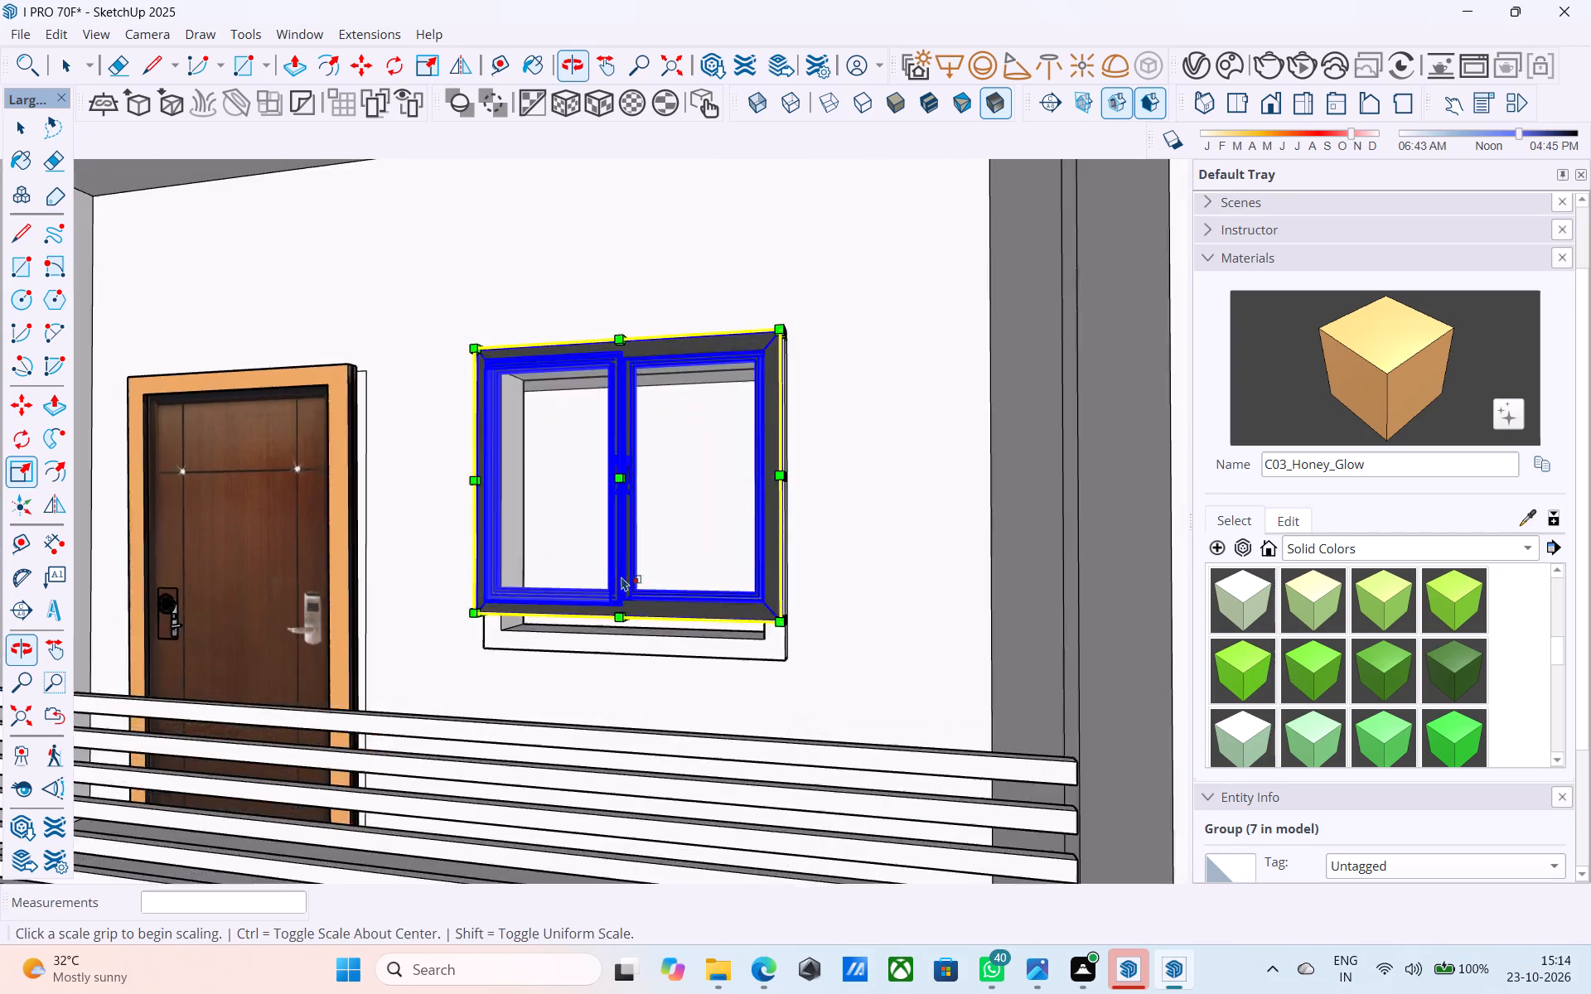
{"action": "scroll", "coordinate": [621, 577], "scroll_direction": "up", "scroll_amount": 3}
{"action": "middle_click_drag", "start_coordinate": [615, 644], "coordinate": [660, 669]}
{"action": "middle_click_drag", "start_coordinate": [801, 618], "coordinate": [785, 538]}
{"action": "middle_click_drag", "start_coordinate": [926, 720], "coordinate": [879, 703]}
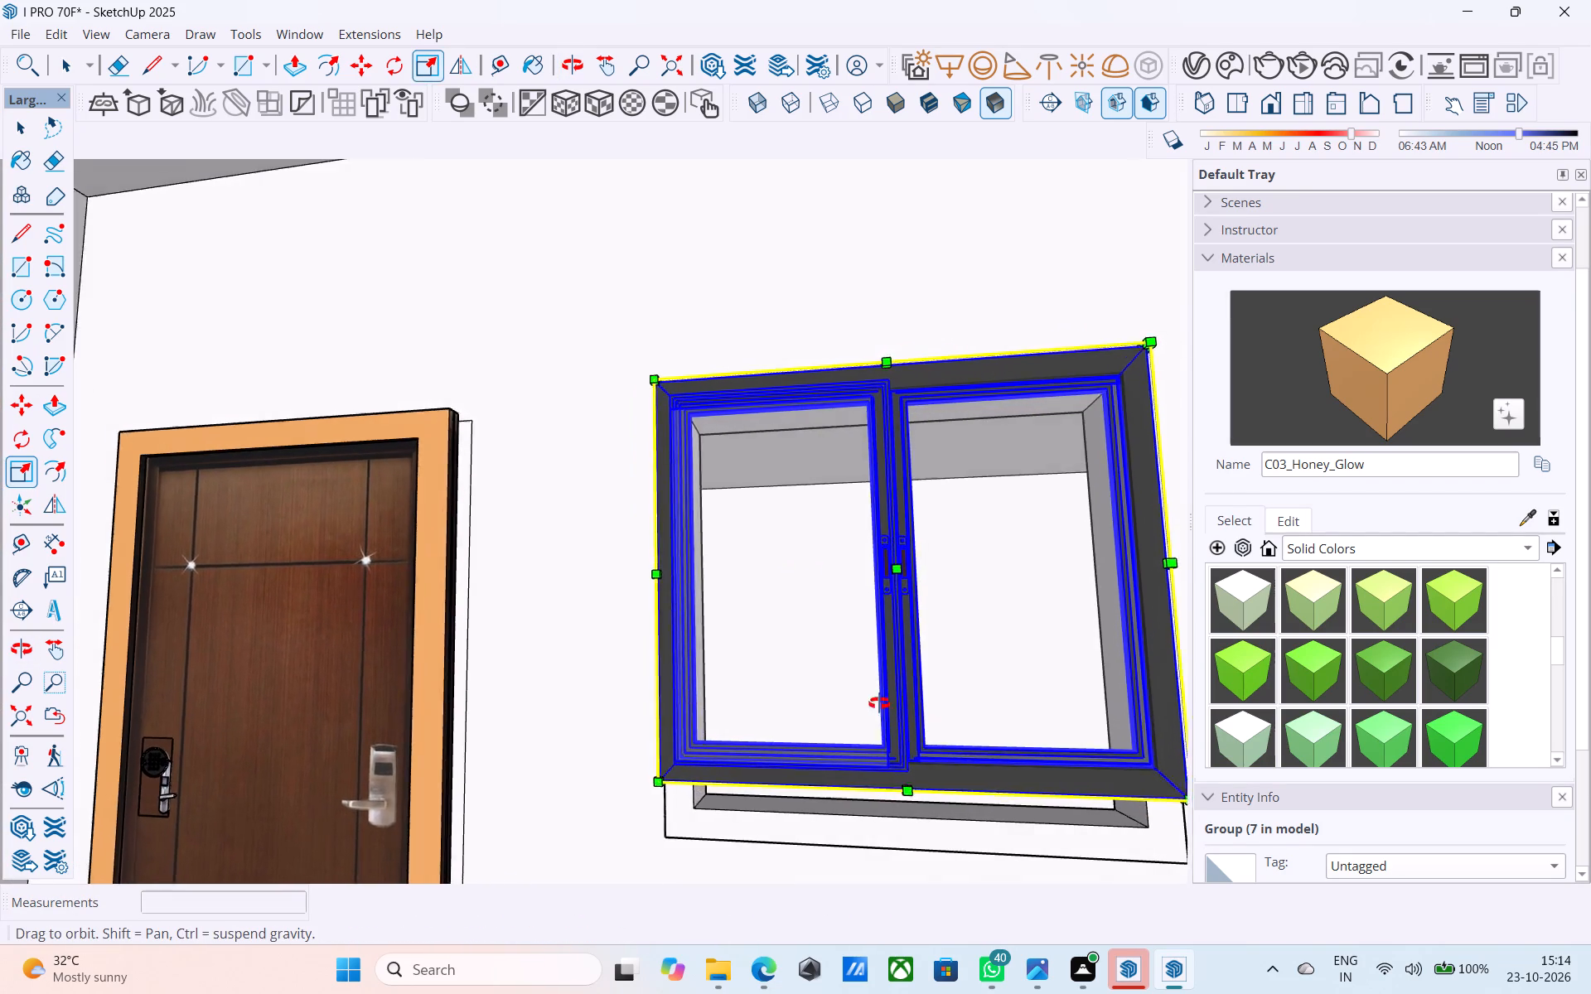
{"action": "middle_click_drag", "start_coordinate": [879, 703], "coordinate": [828, 702]}
{"action": "middle_click_drag", "start_coordinate": [834, 711], "coordinate": [757, 604], "text": "shift"}
{"action": "scroll", "coordinate": [913, 697], "scroll_direction": "up", "scroll_amount": 4}
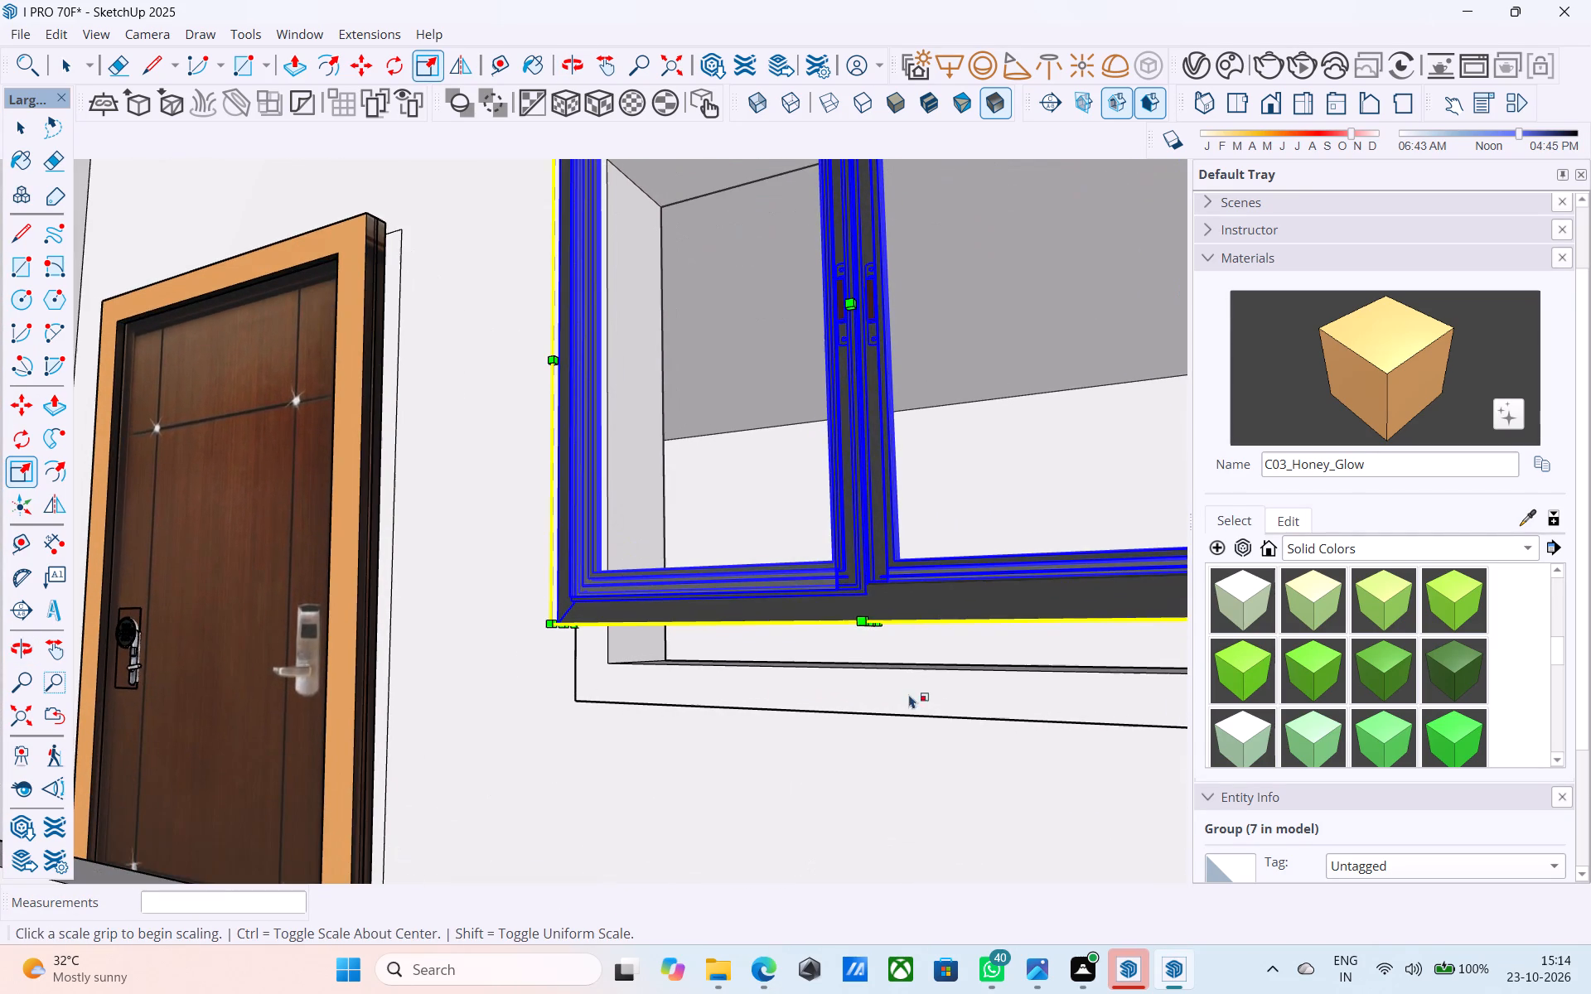
{"action": "left_click", "coordinate": [872, 630]}
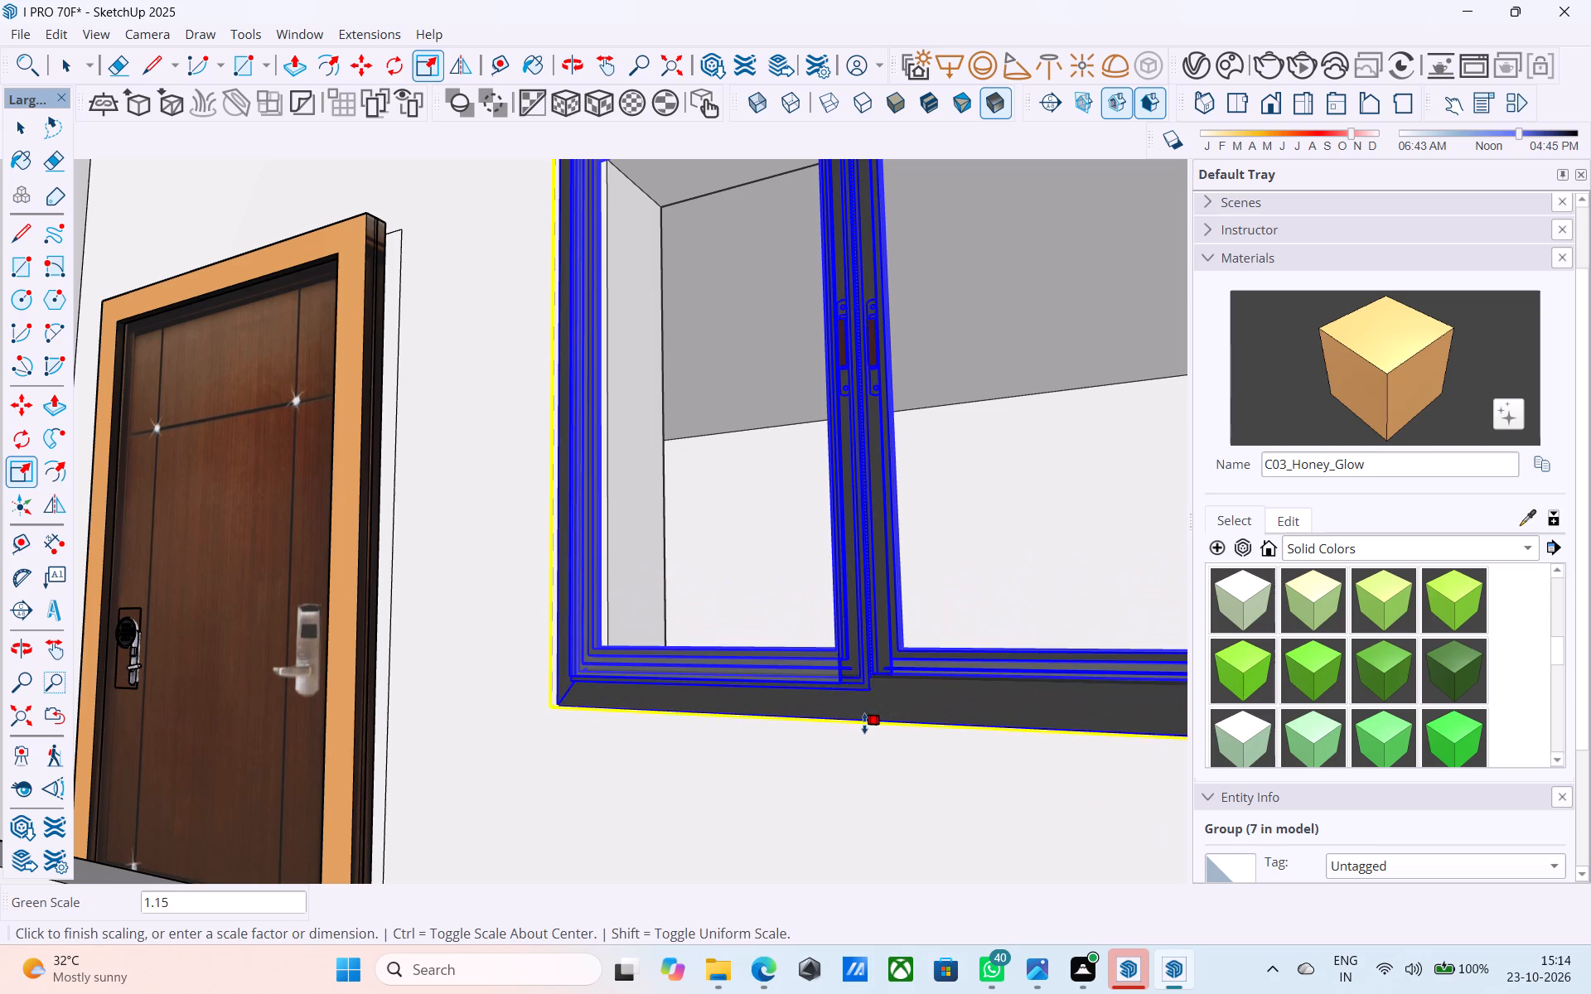
{"action": "left_click", "coordinate": [864, 723]}
{"action": "scroll", "coordinate": [871, 625], "scroll_direction": "down", "scroll_amount": 20}
{"action": "scroll", "coordinate": [871, 625], "scroll_direction": "down", "scroll_amount": 11}
{"action": "key", "text": "space"}
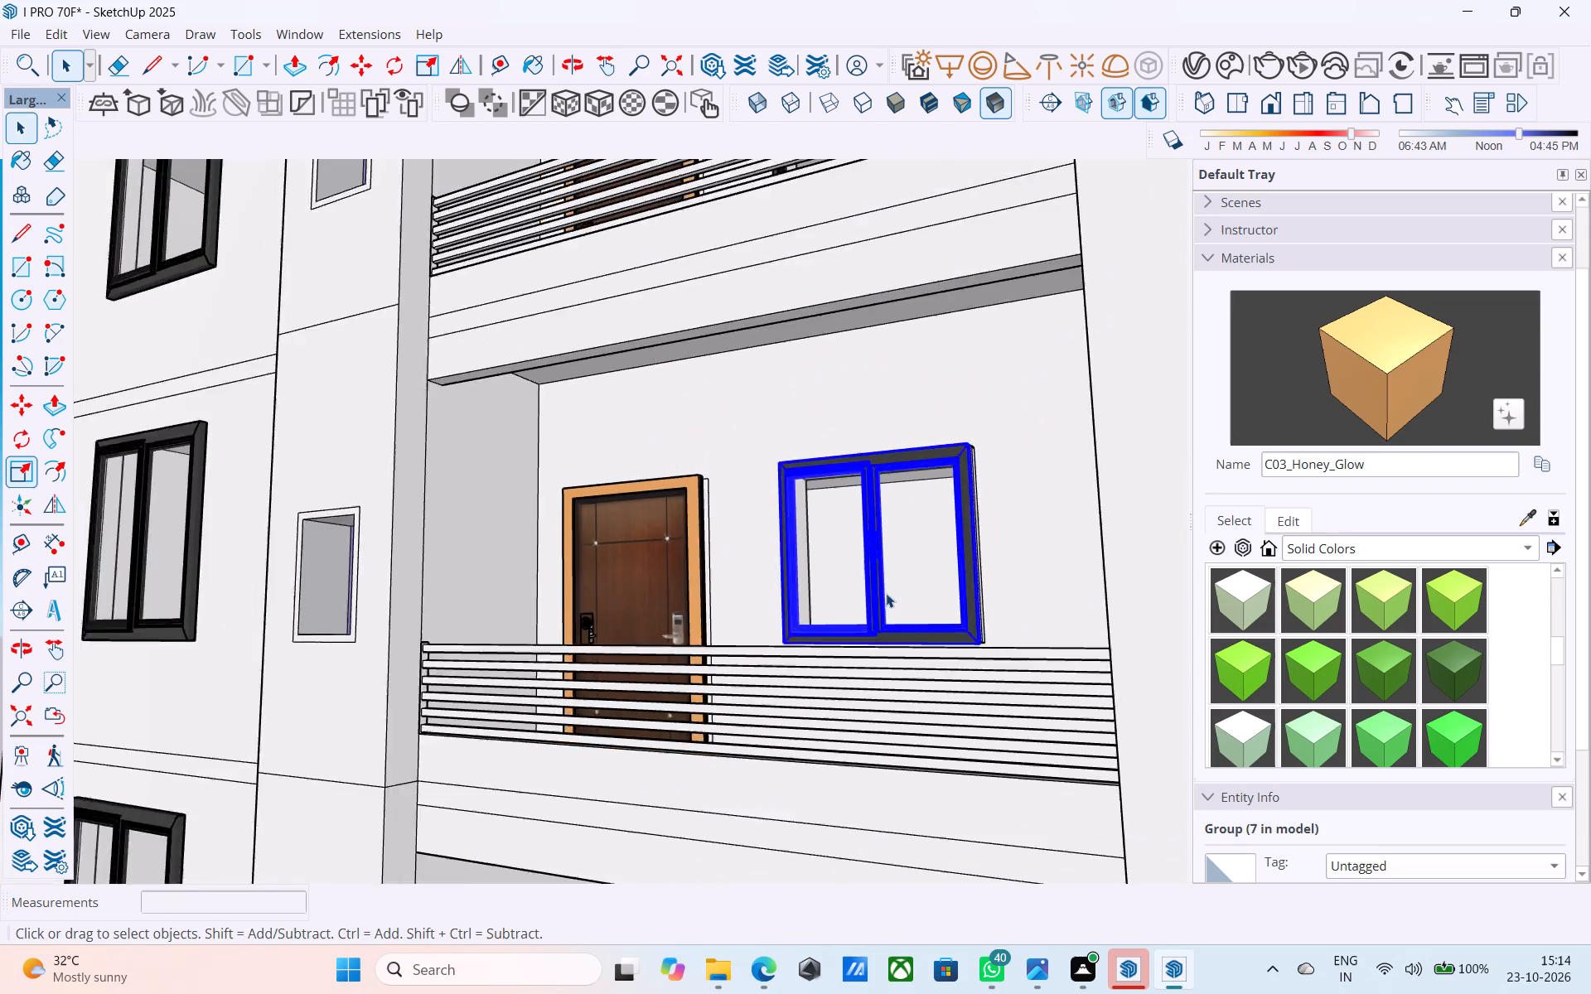
Scale the ground-floor window beside the balcony door uniformly to about 0.72 to match its opening's frame width.
{"action": "scroll", "coordinate": [886, 593], "scroll_direction": "down", "scroll_amount": 11}
{"action": "scroll", "coordinate": [879, 575], "scroll_direction": "up", "scroll_amount": 1}
{"action": "scroll", "coordinate": [880, 575], "scroll_direction": "down", "scroll_amount": 3}
{"action": "middle_click_drag", "start_coordinate": [905, 628], "coordinate": [957, 663]}
{"action": "middle_click_drag", "start_coordinate": [982, 763], "coordinate": [976, 660]}
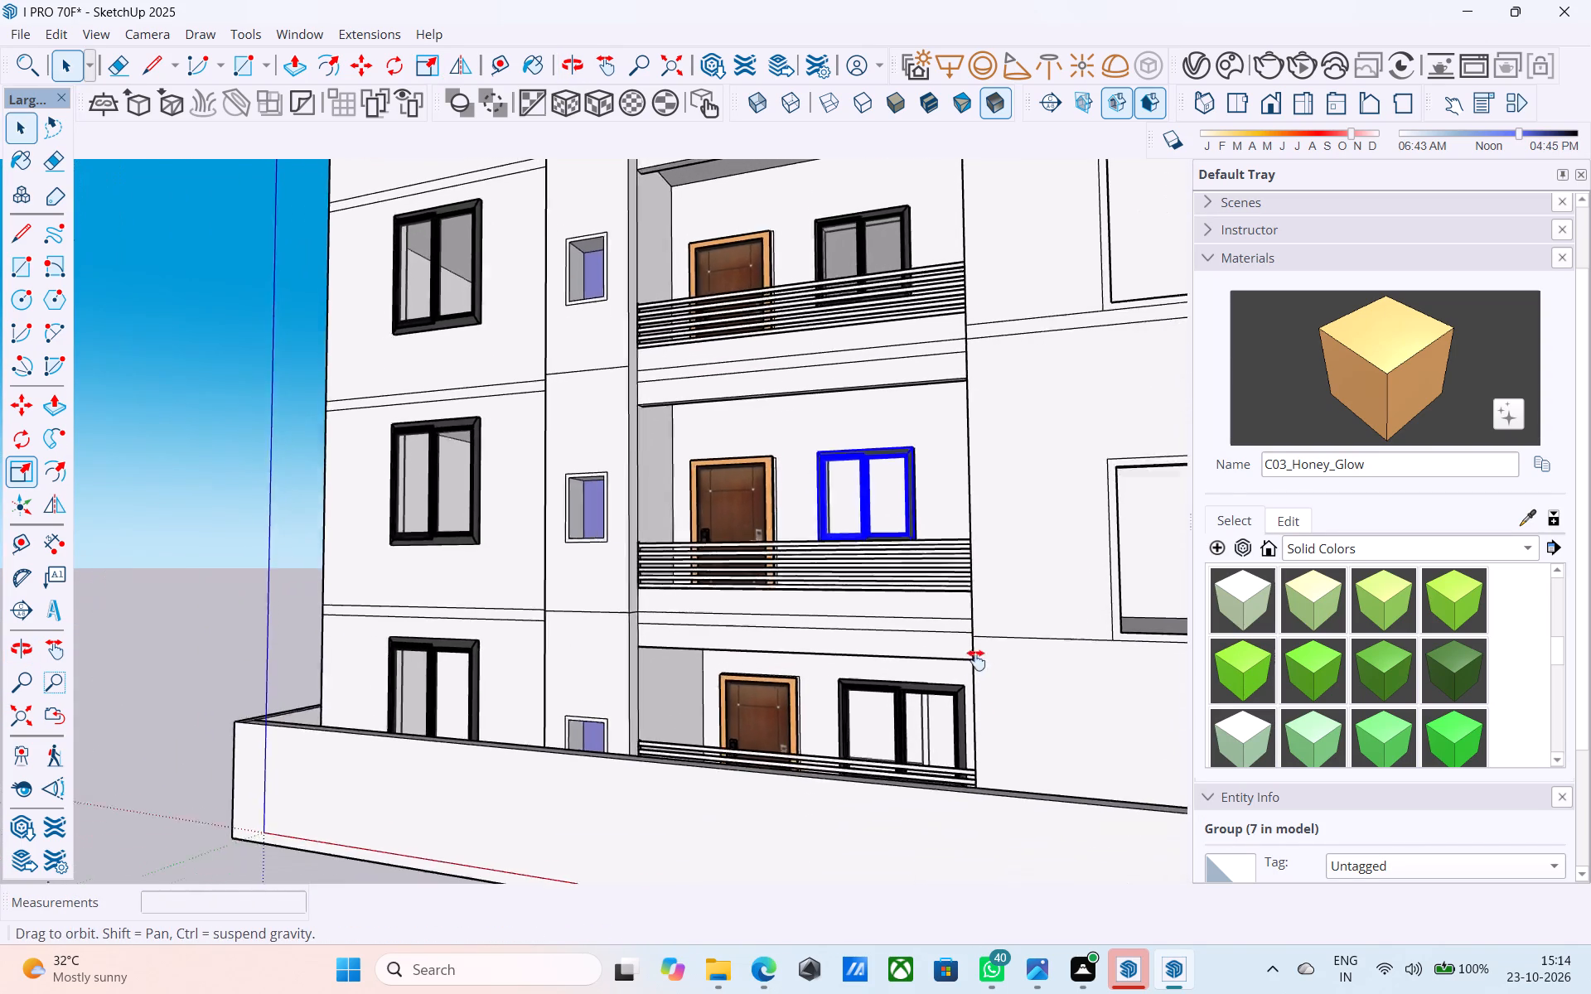
{"action": "middle_click_drag", "start_coordinate": [976, 660], "coordinate": [1129, 718]}
{"action": "scroll", "coordinate": [950, 670], "scroll_direction": "down", "scroll_amount": 1}
{"action": "middle_click_drag", "start_coordinate": [928, 679], "coordinate": [918, 673], "text": "shift"}
{"action": "scroll", "coordinate": [878, 678], "scroll_direction": "up", "scroll_amount": 8}
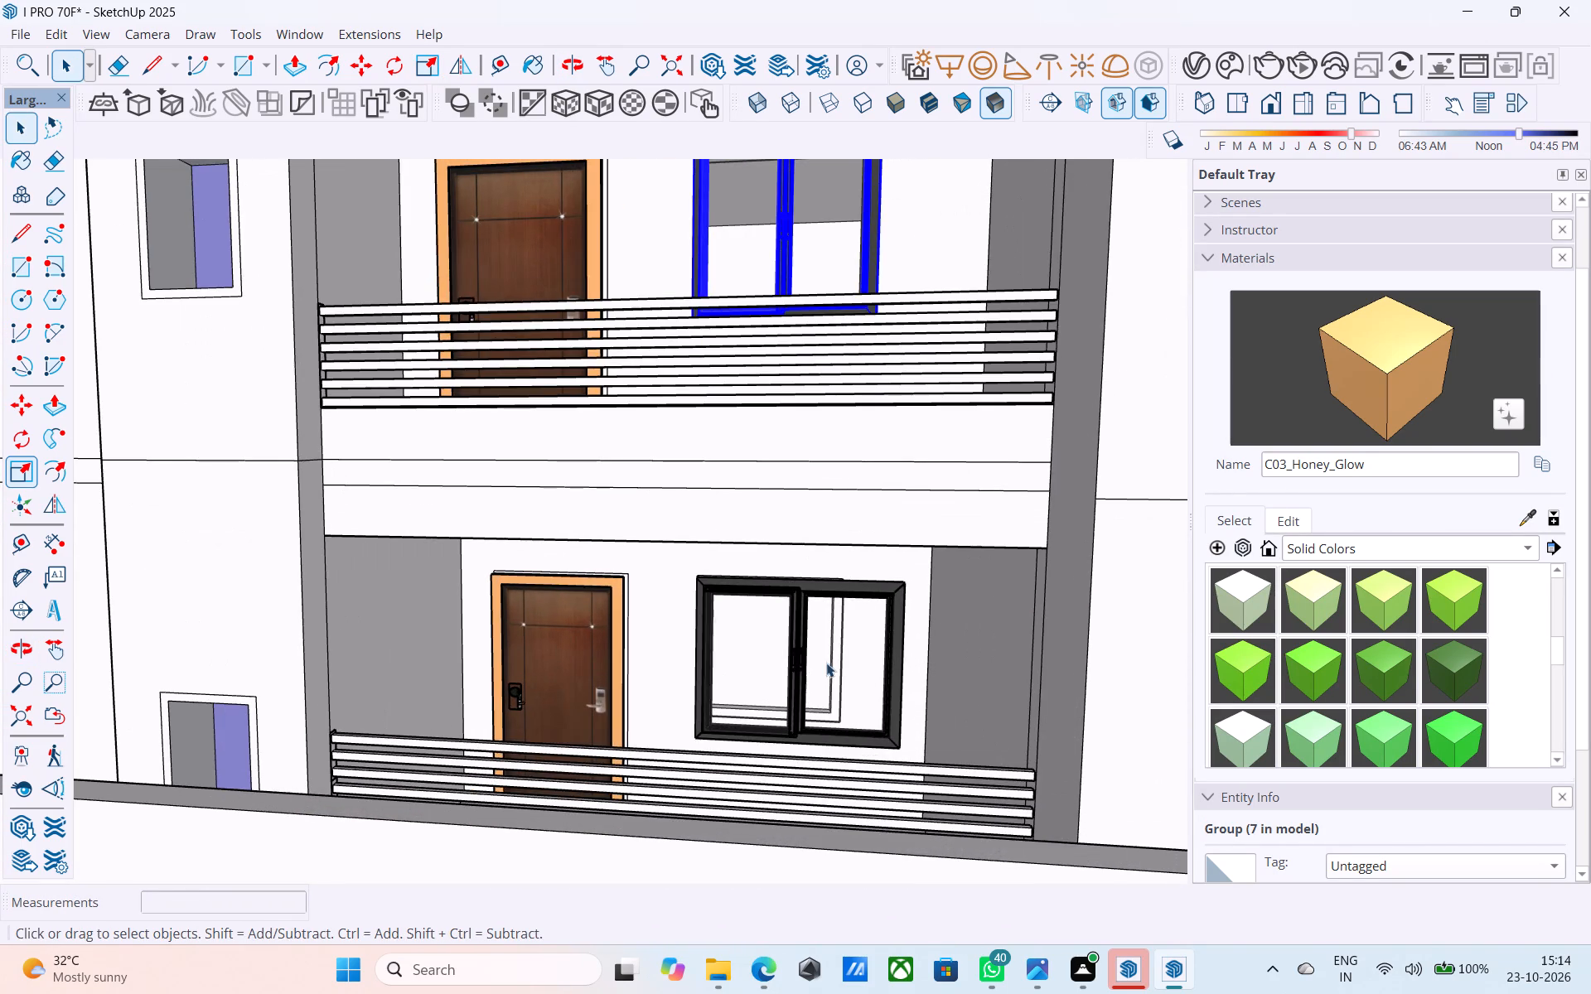
{"action": "middle_click", "coordinate": [873, 719]}
{"action": "left_click", "coordinate": [883, 730]}
{"action": "key", "text": "d"}
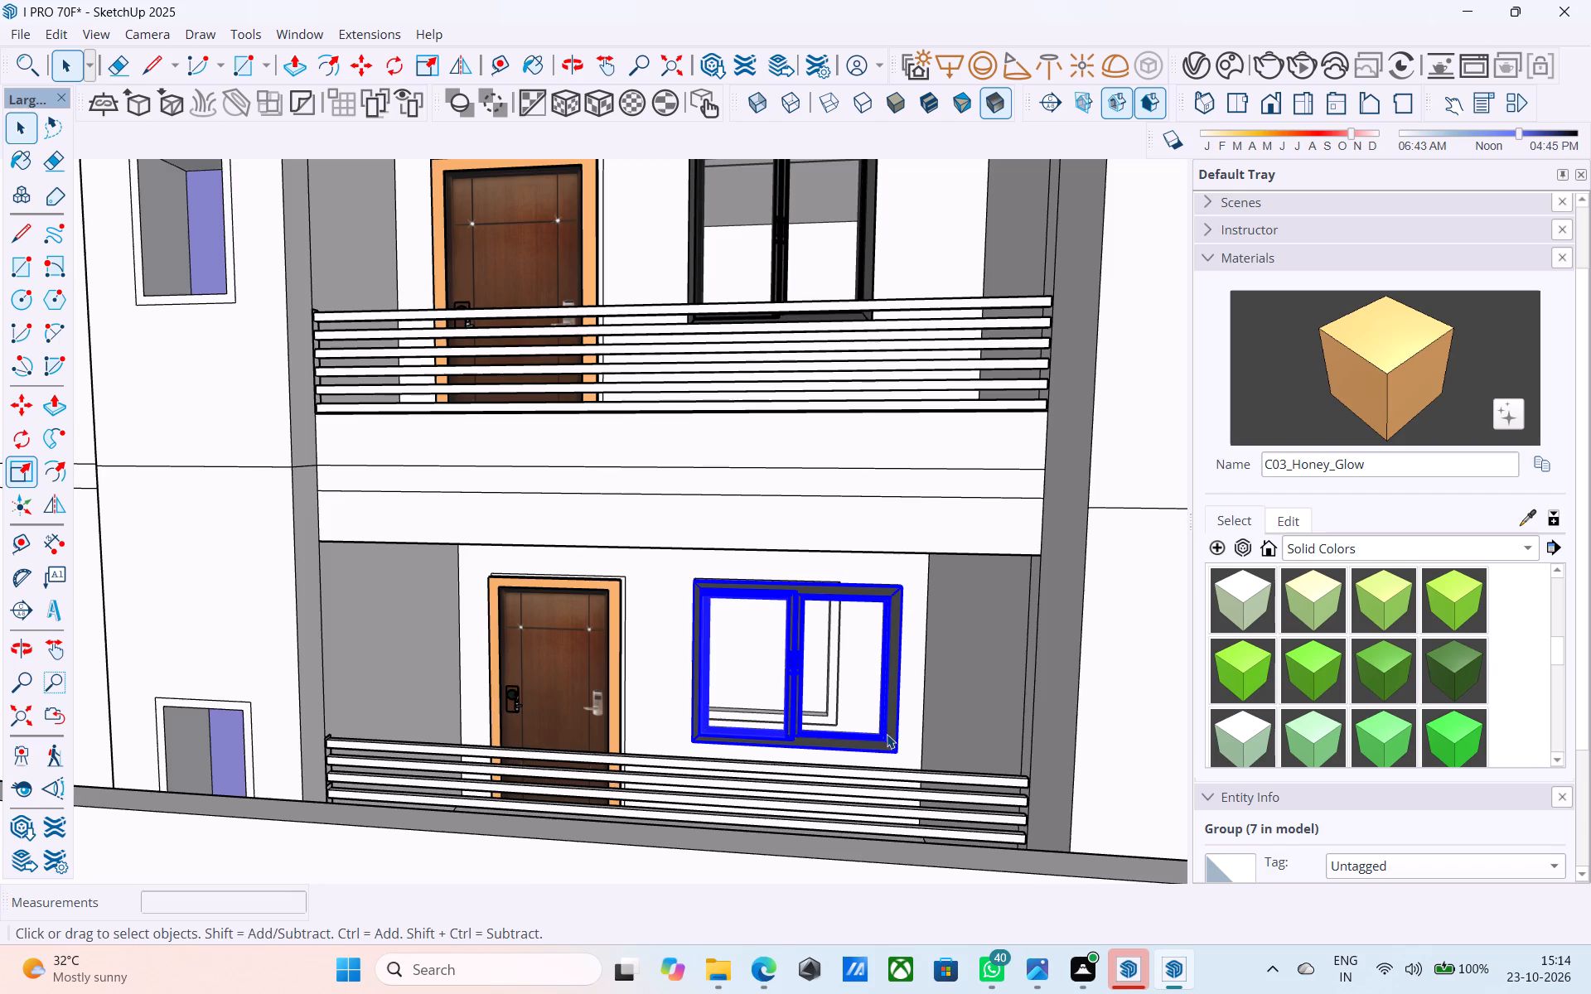
{"action": "key", "text": "s"}
{"action": "scroll", "coordinate": [889, 743], "scroll_direction": "up", "scroll_amount": 4}
{"action": "left_click", "coordinate": [904, 761]}
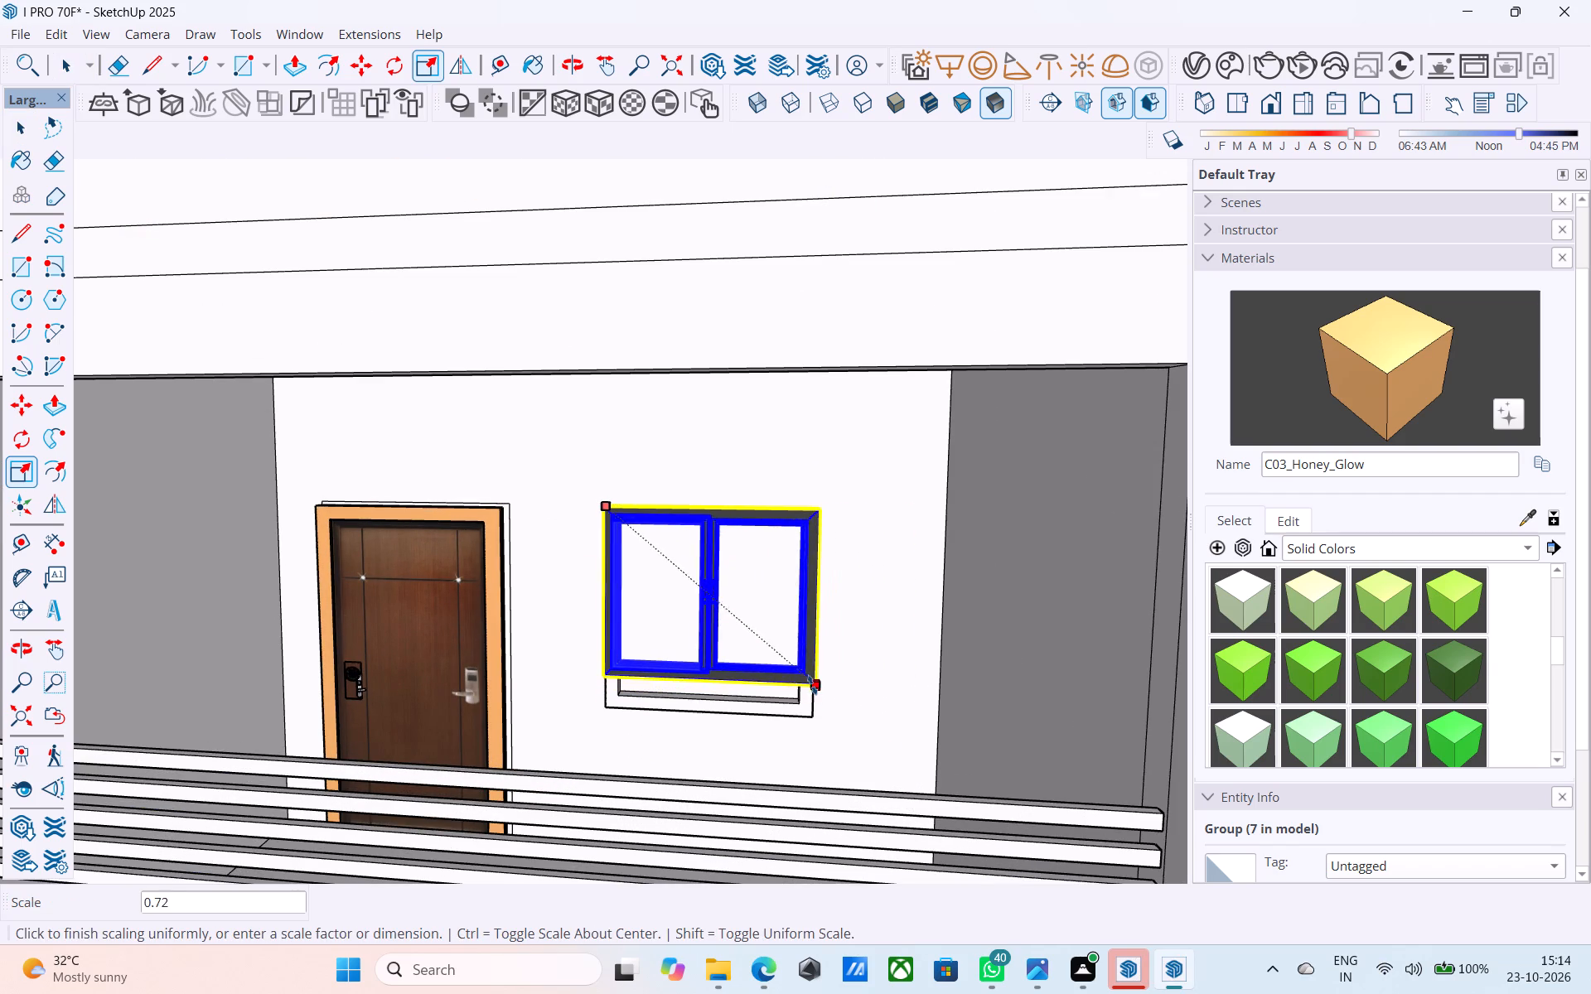
{"action": "left_click", "coordinate": [812, 684]}
Scale the ground-floor window beside the door vertically to about 1.23, down to the bottom edge of its opening's frame outline.
{"action": "scroll", "coordinate": [747, 677], "scroll_direction": "up", "scroll_amount": 8}
{"action": "middle_click_drag", "start_coordinate": [708, 678], "coordinate": [747, 654], "text": "shift"}
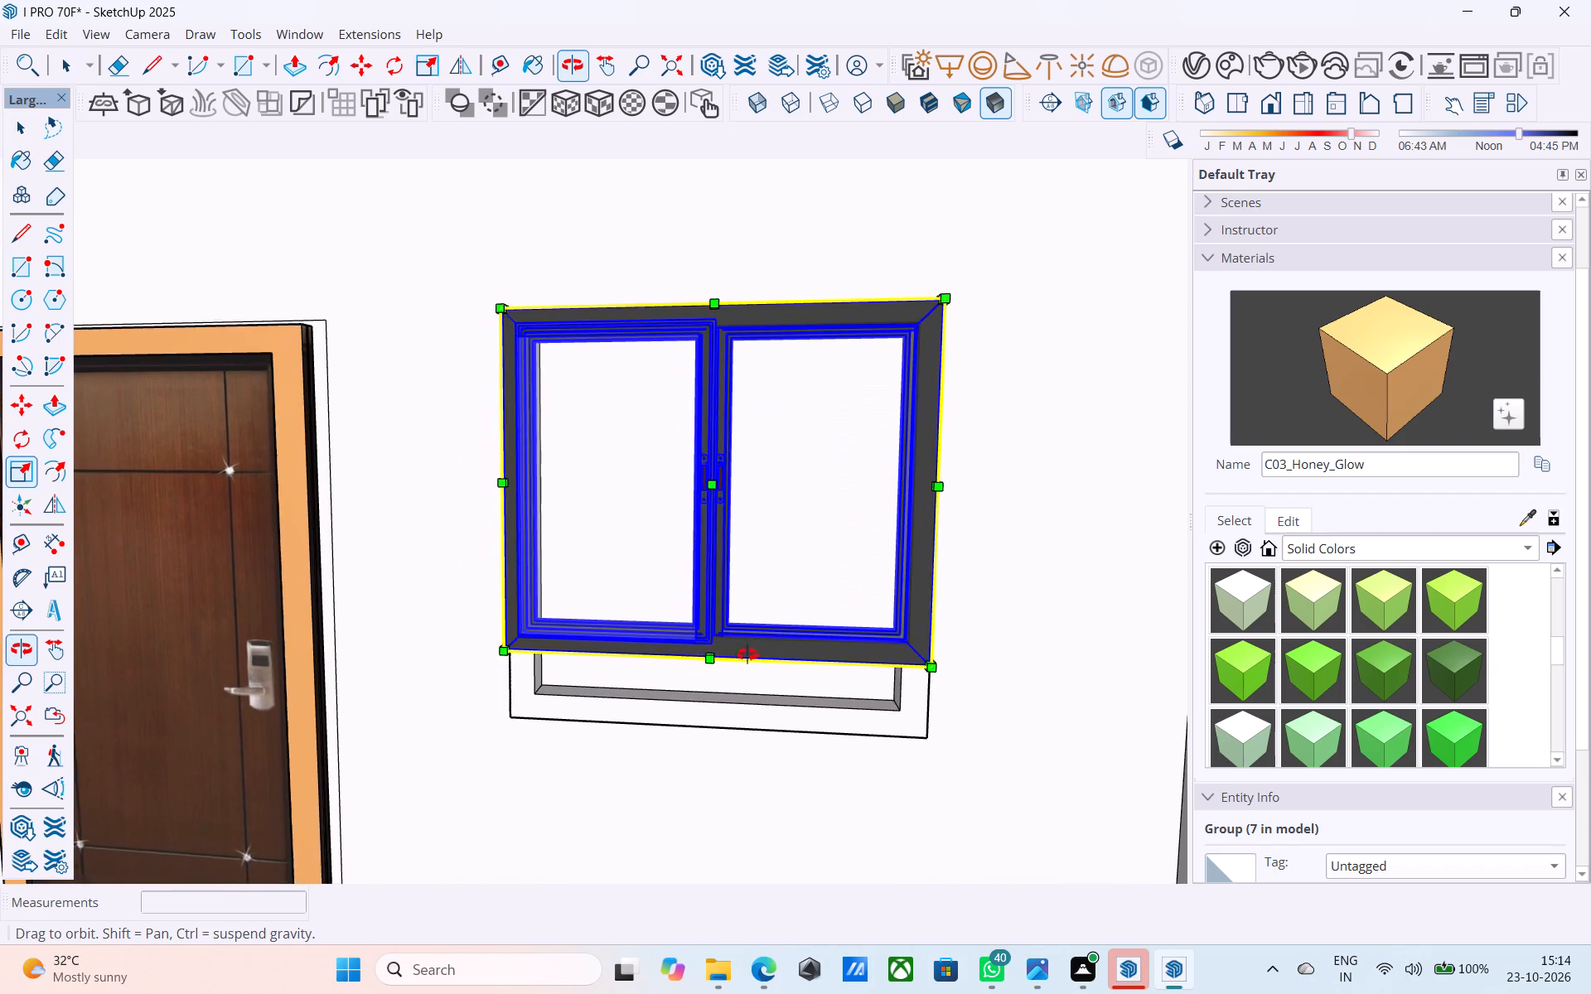
{"action": "middle_click_drag", "start_coordinate": [747, 654], "coordinate": [607, 644], "text": "shift"}
{"action": "scroll", "coordinate": [607, 644], "scroll_direction": "up", "scroll_amount": 6}
{"action": "middle_click_drag", "start_coordinate": [726, 709], "coordinate": [638, 644]}
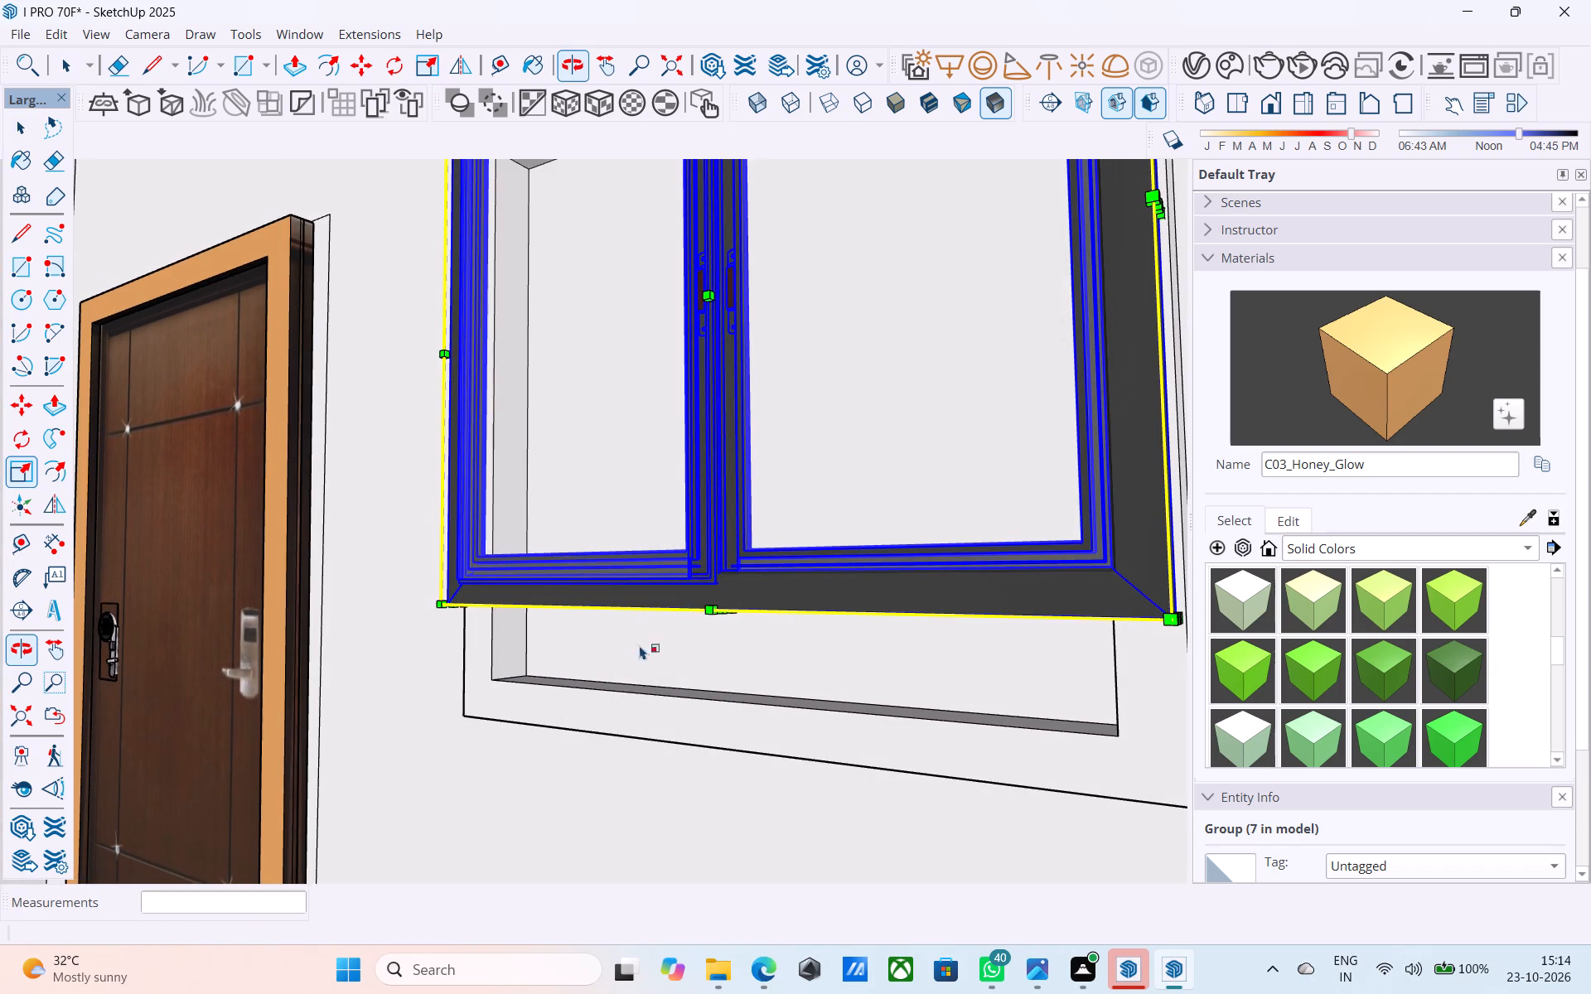
{"action": "left_click", "coordinate": [727, 615]}
{"action": "left_click", "coordinate": [749, 757]}
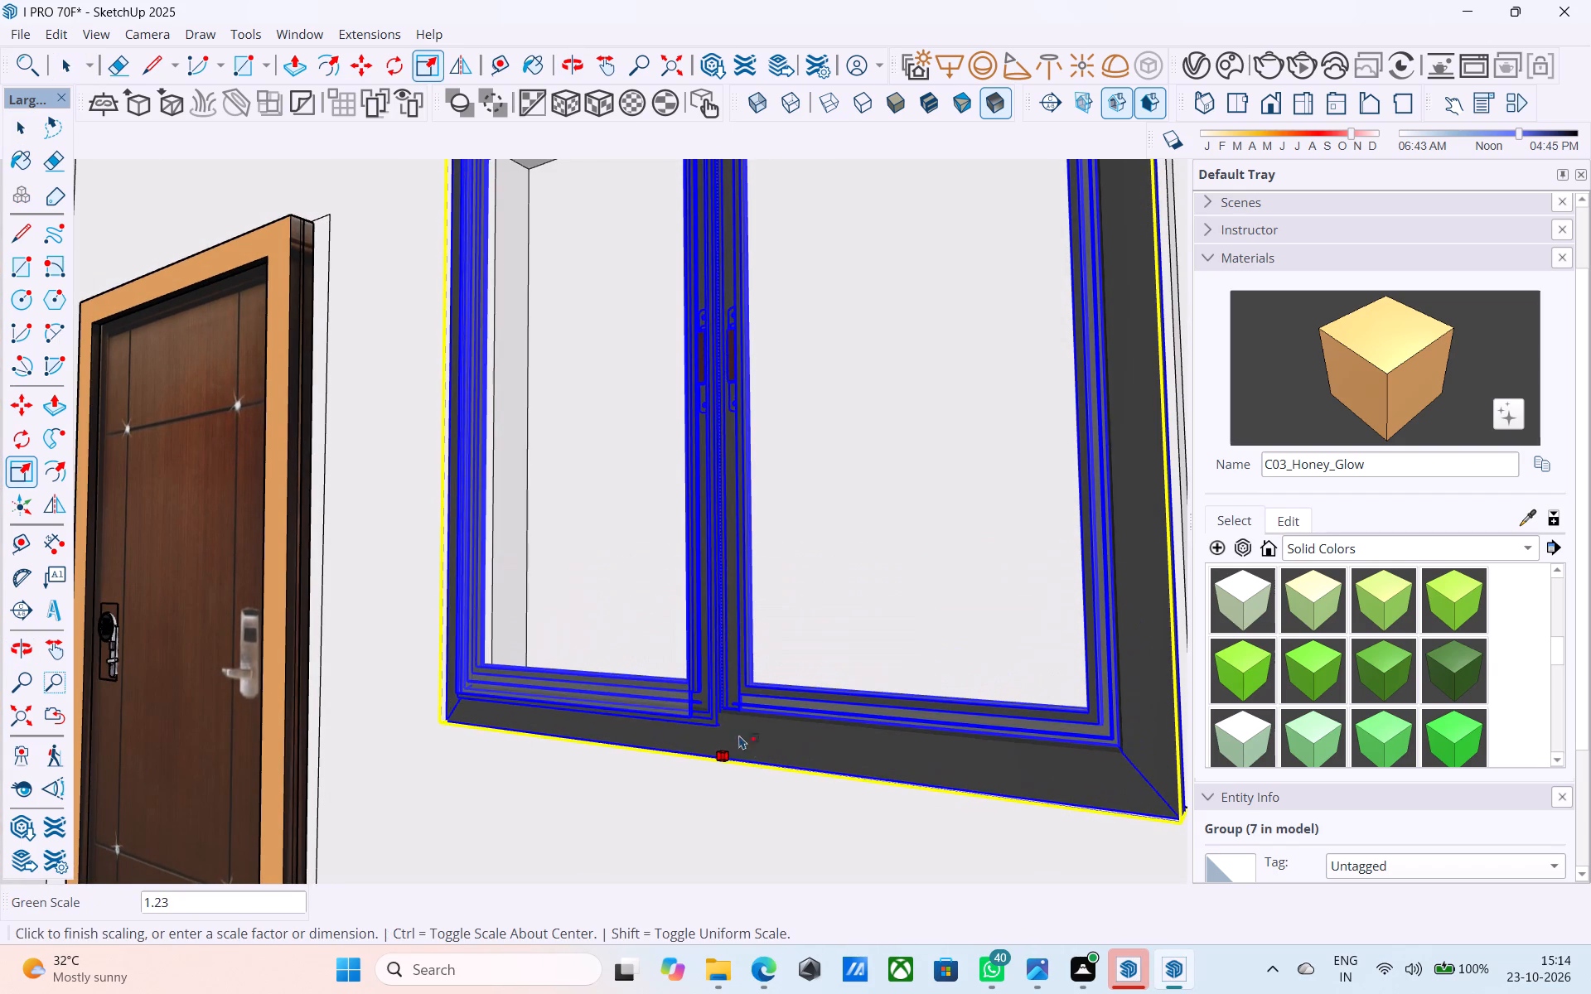
{"action": "scroll", "coordinate": [735, 726], "scroll_direction": "down", "scroll_amount": 4}
{"action": "middle_click_drag", "start_coordinate": [737, 731], "coordinate": [880, 813]}
{"action": "scroll", "coordinate": [878, 793], "scroll_direction": "down", "scroll_amount": 18}
{"action": "key", "text": "space"}
Delete the two spare window groups standing on the ground away from the building.
{"action": "scroll", "coordinate": [854, 774], "scroll_direction": "up", "scroll_amount": 1}
{"action": "scroll", "coordinate": [854, 774], "scroll_direction": "down", "scroll_amount": 9}
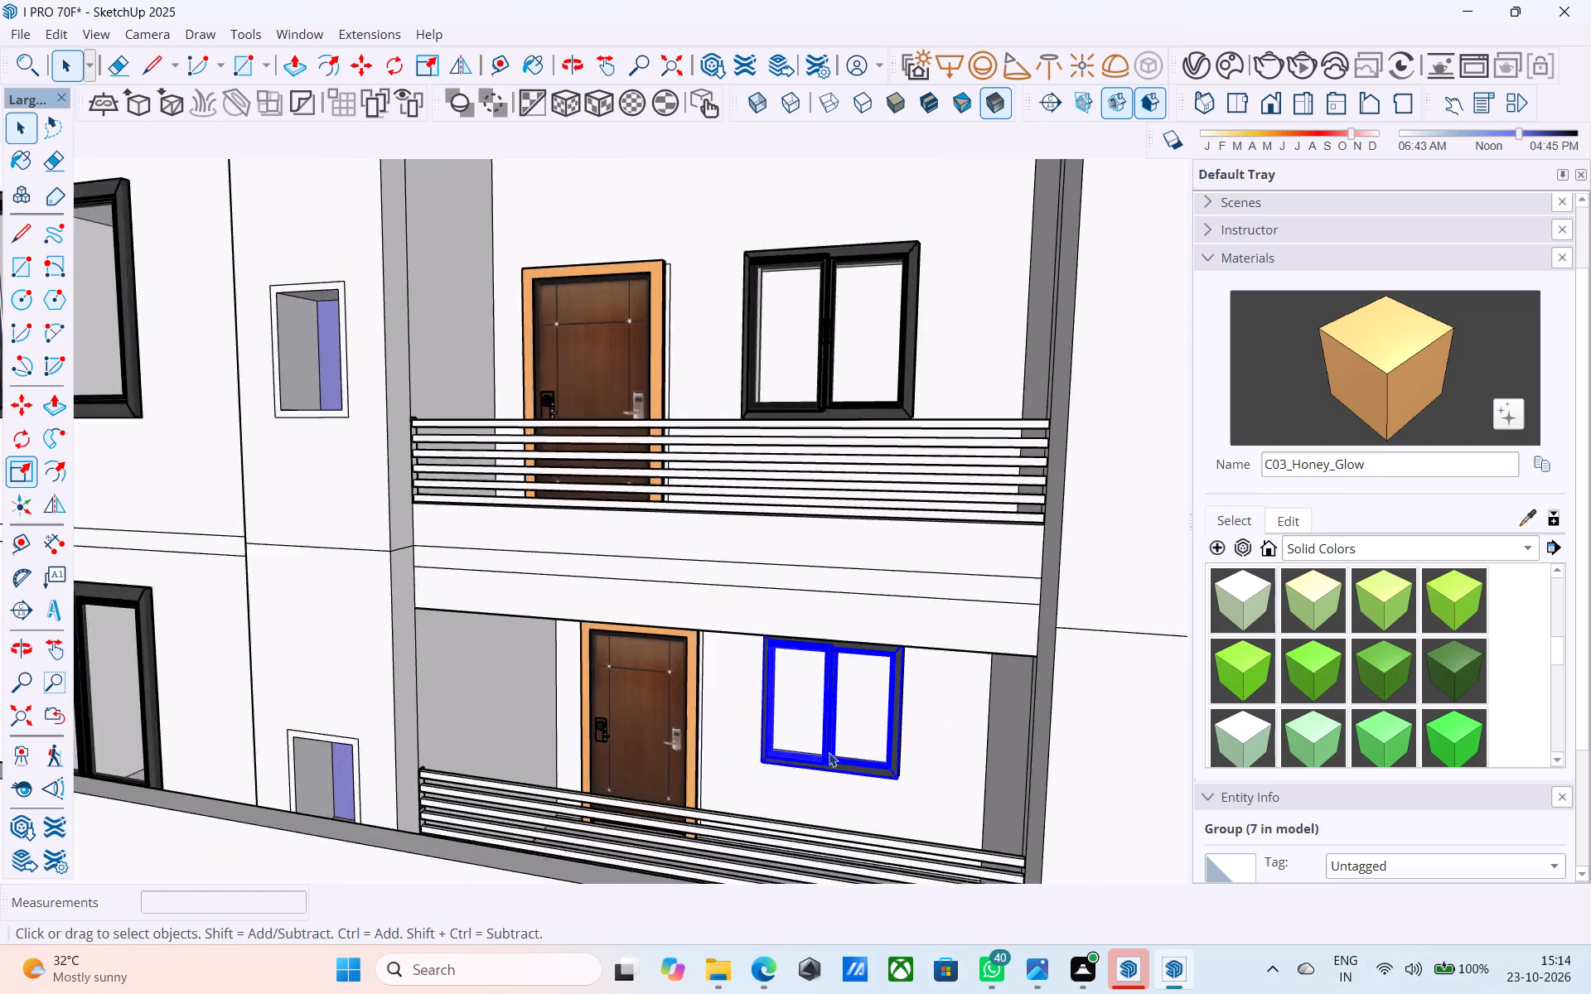
{"action": "scroll", "coordinate": [829, 752], "scroll_direction": "down", "scroll_amount": 19}
{"action": "middle_click_drag", "start_coordinate": [816, 732], "coordinate": [627, 697]}
{"action": "scroll", "coordinate": [627, 685], "scroll_direction": "down", "scroll_amount": 5}
{"action": "middle_click_drag", "start_coordinate": [766, 702], "coordinate": [611, 714]}
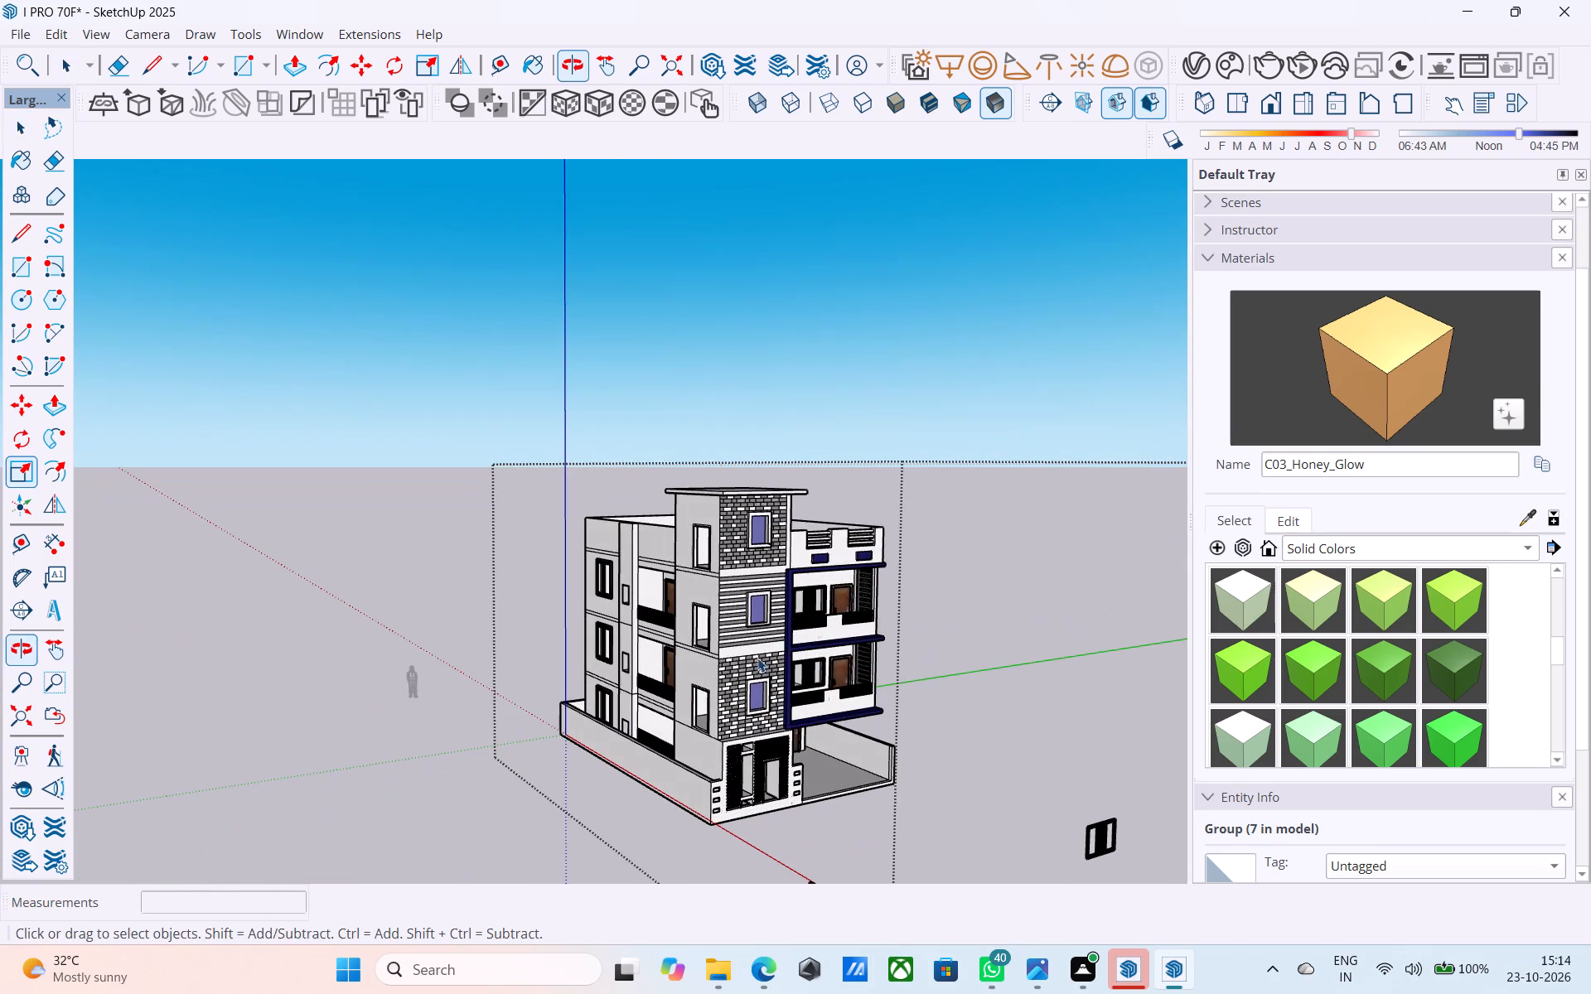
{"action": "middle_click_drag", "start_coordinate": [989, 516], "coordinate": [914, 517]}
{"action": "scroll", "coordinate": [872, 496], "scroll_direction": "down", "scroll_amount": 6}
{"action": "middle_click_drag", "start_coordinate": [856, 556], "coordinate": [770, 647]}
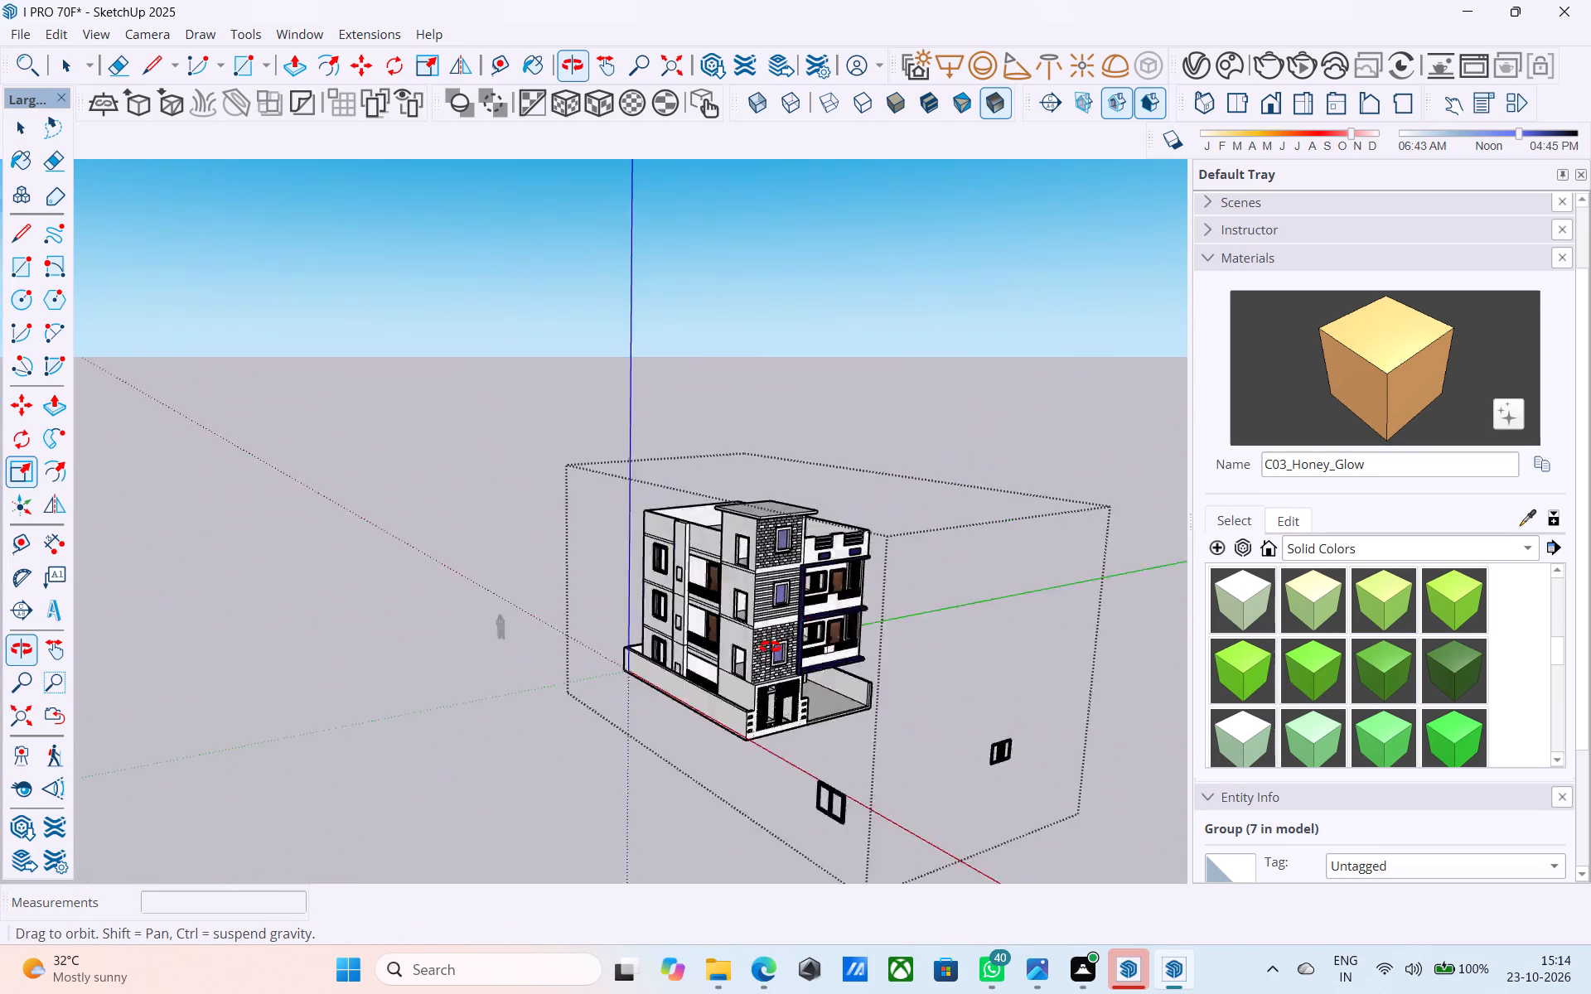
{"action": "middle_click_drag", "start_coordinate": [770, 647], "coordinate": [1046, 560]}
{"action": "middle_click_drag", "start_coordinate": [769, 640], "coordinate": [901, 586]}
{"action": "scroll", "coordinate": [898, 588], "scroll_direction": "up", "scroll_amount": 4}
{"action": "scroll", "coordinate": [902, 586], "scroll_direction": "down", "scroll_amount": 4}
{"action": "middle_click_drag", "start_coordinate": [902, 586], "coordinate": [1047, 603]}
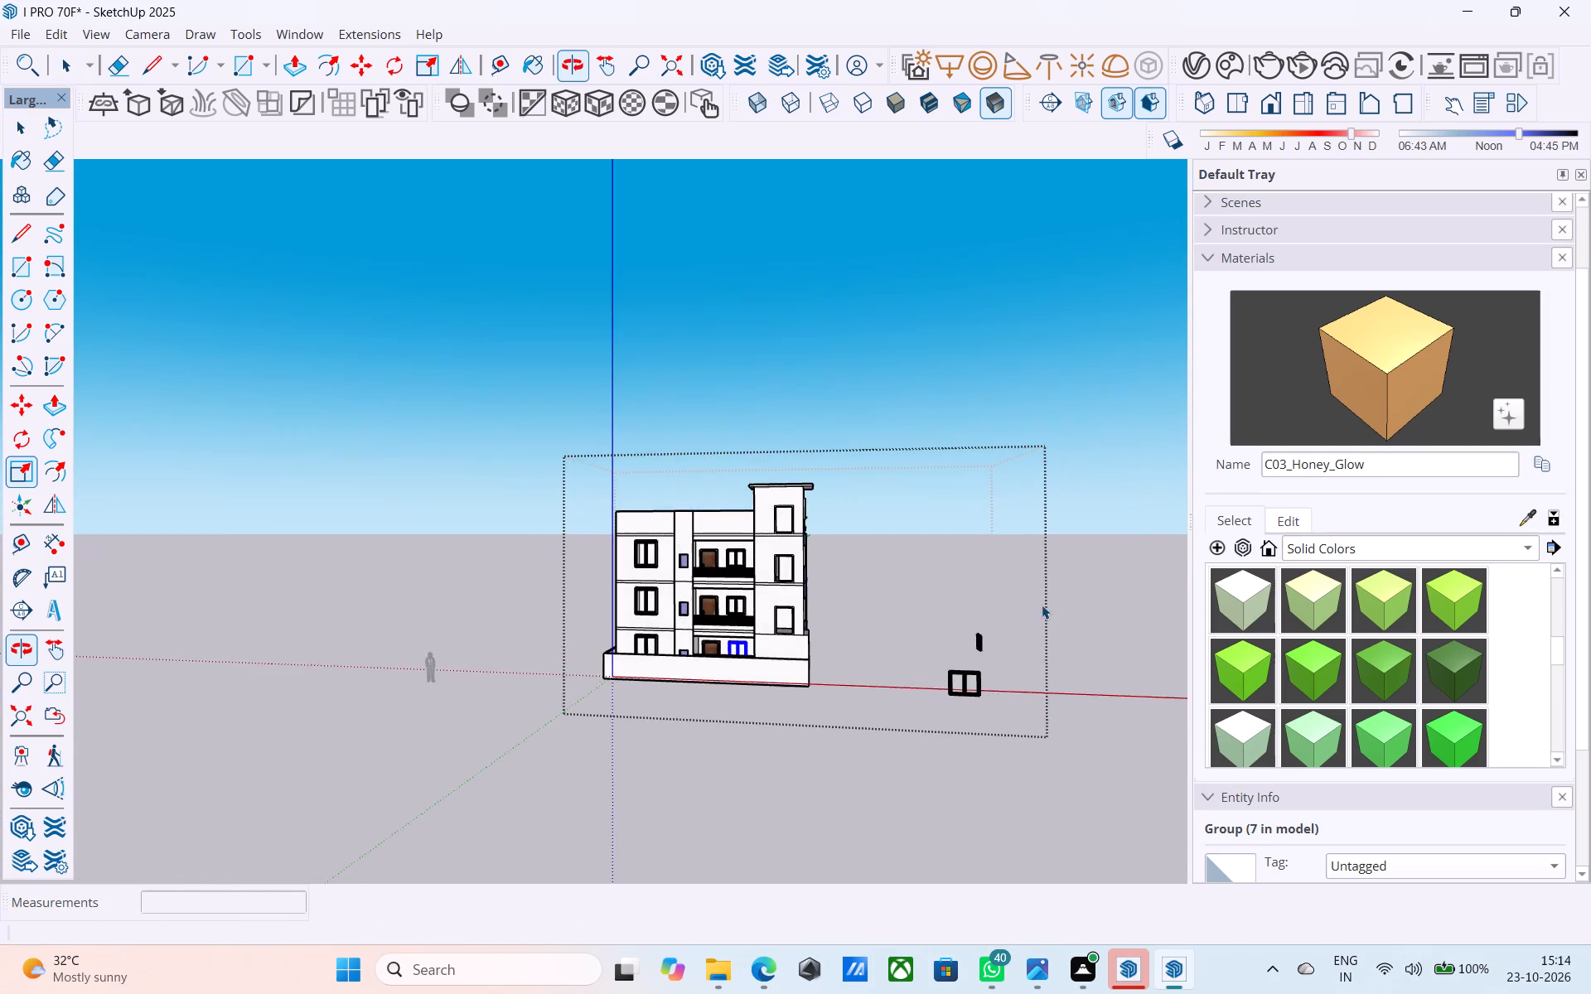
{"action": "scroll", "coordinate": [815, 620], "scroll_direction": "up", "scroll_amount": 8}
{"action": "scroll", "coordinate": [813, 614], "scroll_direction": "down", "scroll_amount": 4}
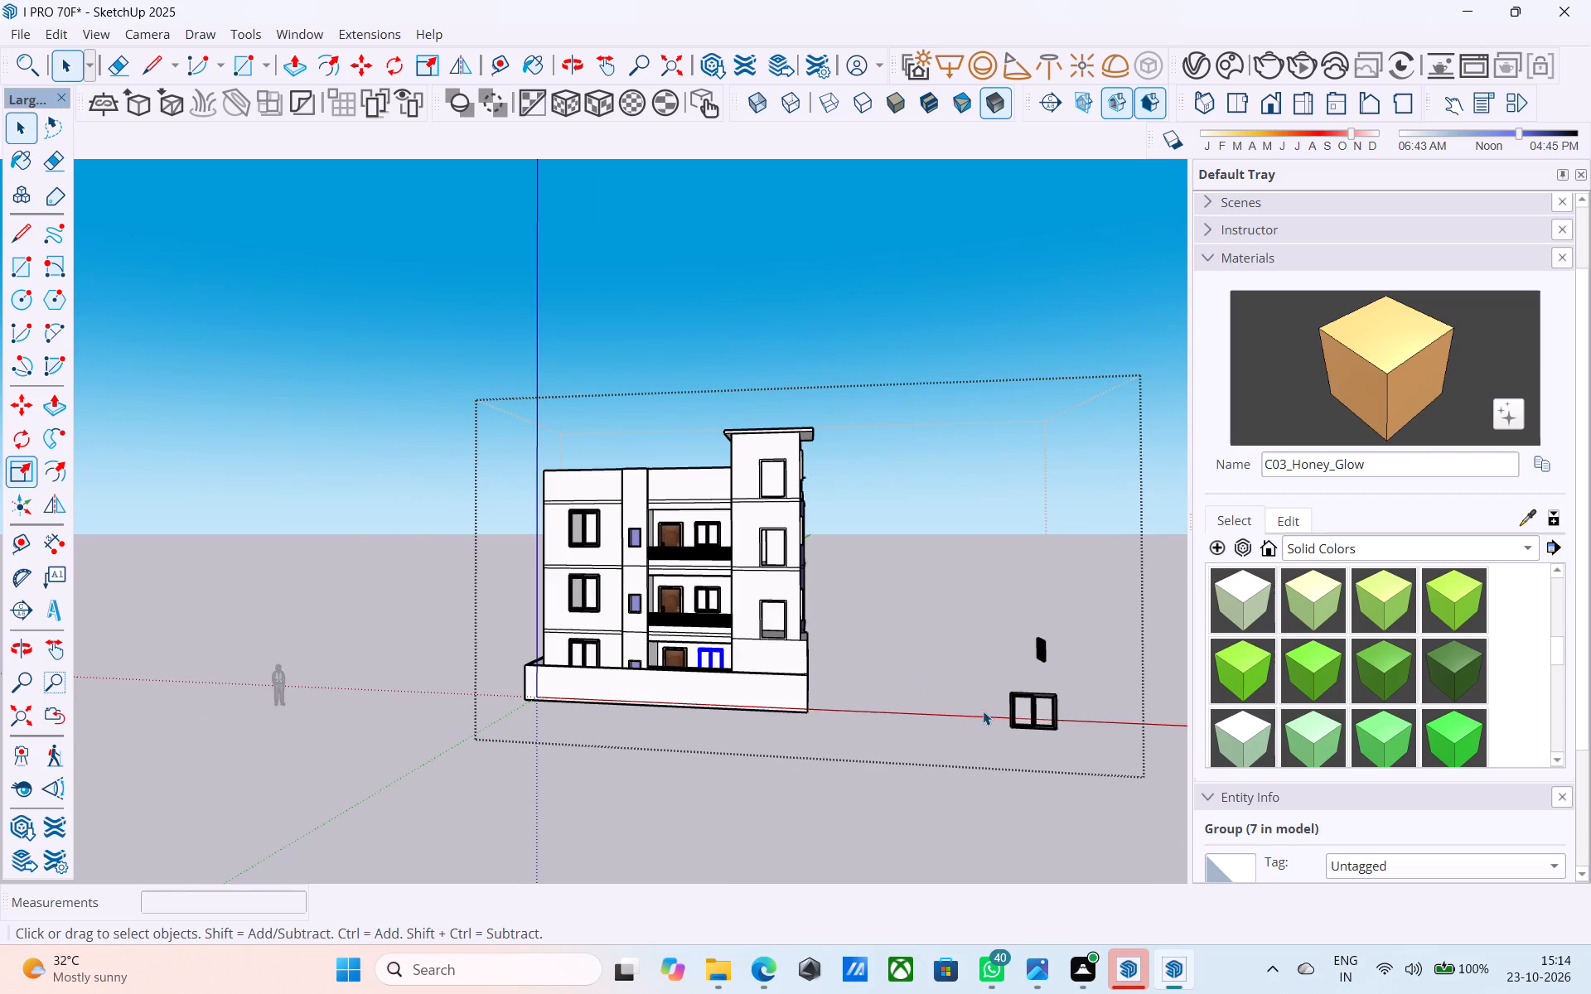
{"action": "left_click_drag", "start_coordinate": [1073, 750], "coordinate": [1005, 654]}
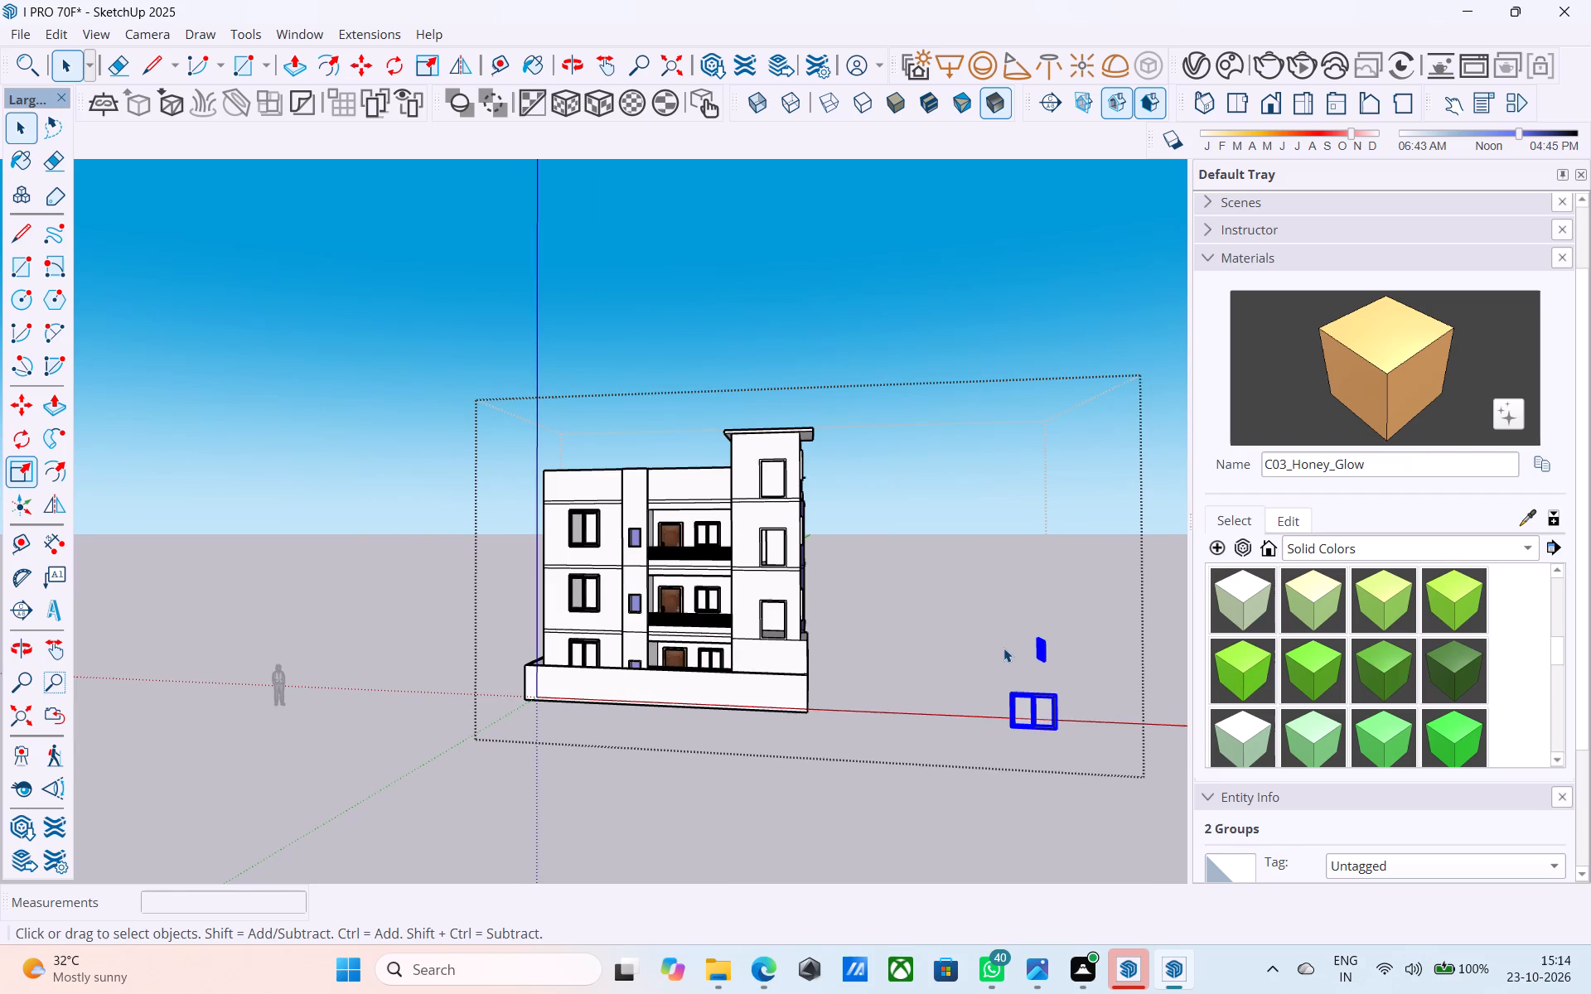
{"action": "key", "text": "Delete"}
Save the model, purging its unused items.
{"action": "scroll", "coordinate": [1004, 635], "scroll_direction": "down", "scroll_amount": 1}
{"action": "middle_click_drag", "start_coordinate": [1003, 633], "coordinate": [533, 674]}
{"action": "key", "text": "ctrl+s"}
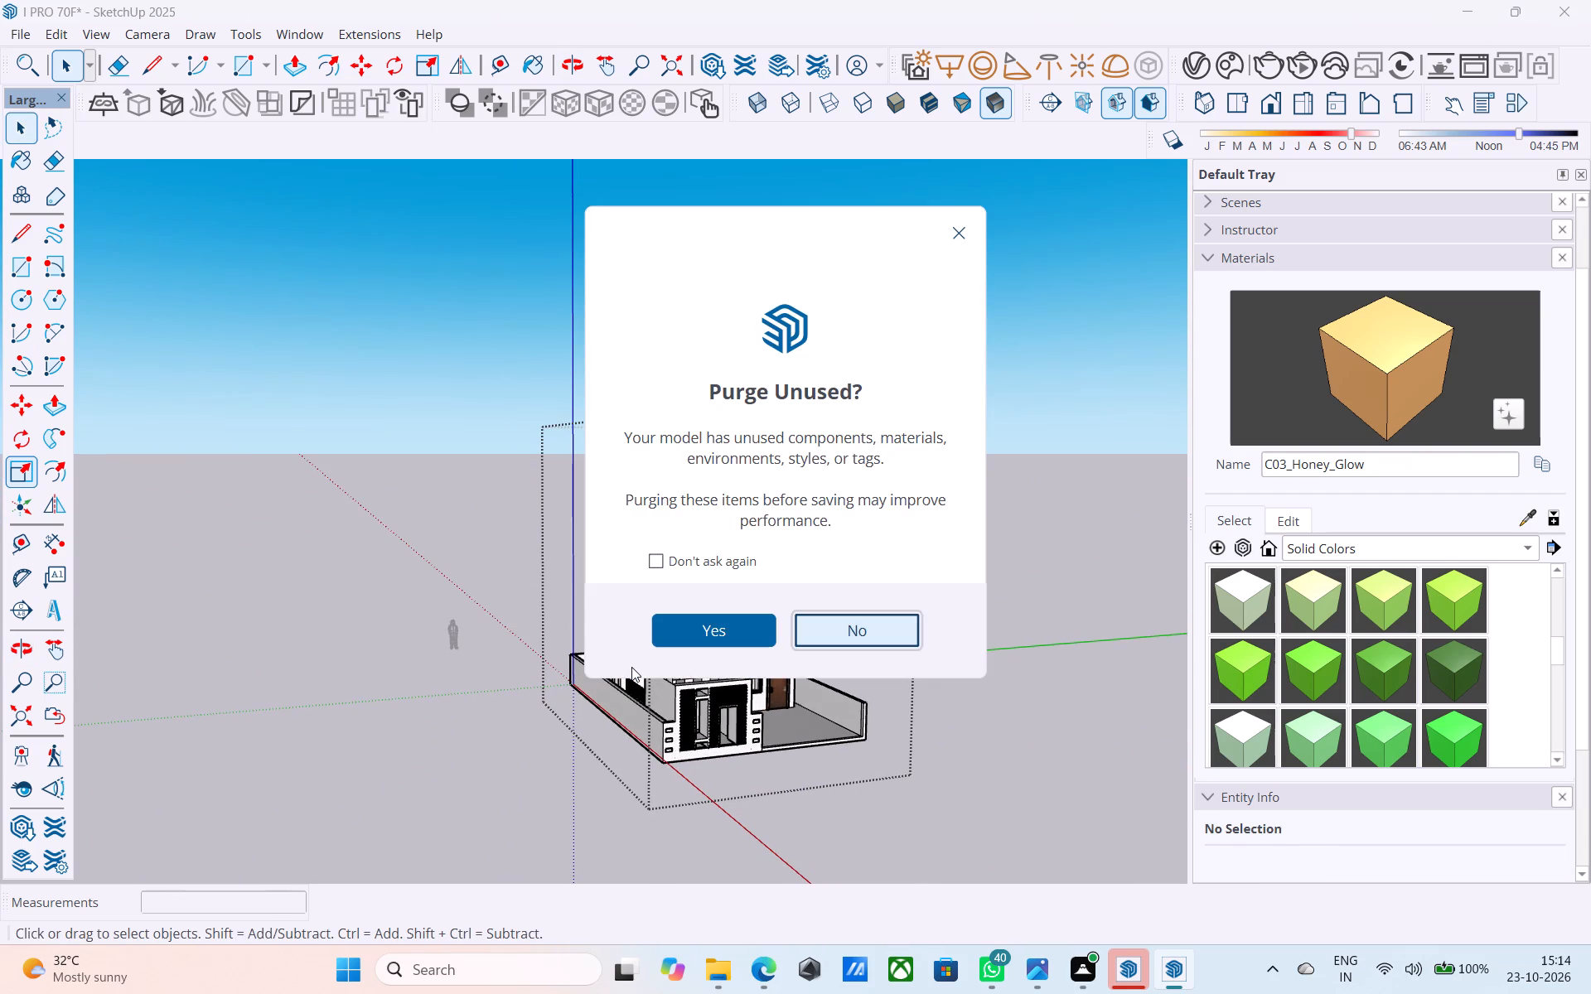
{"action": "left_click", "coordinate": [727, 635]}
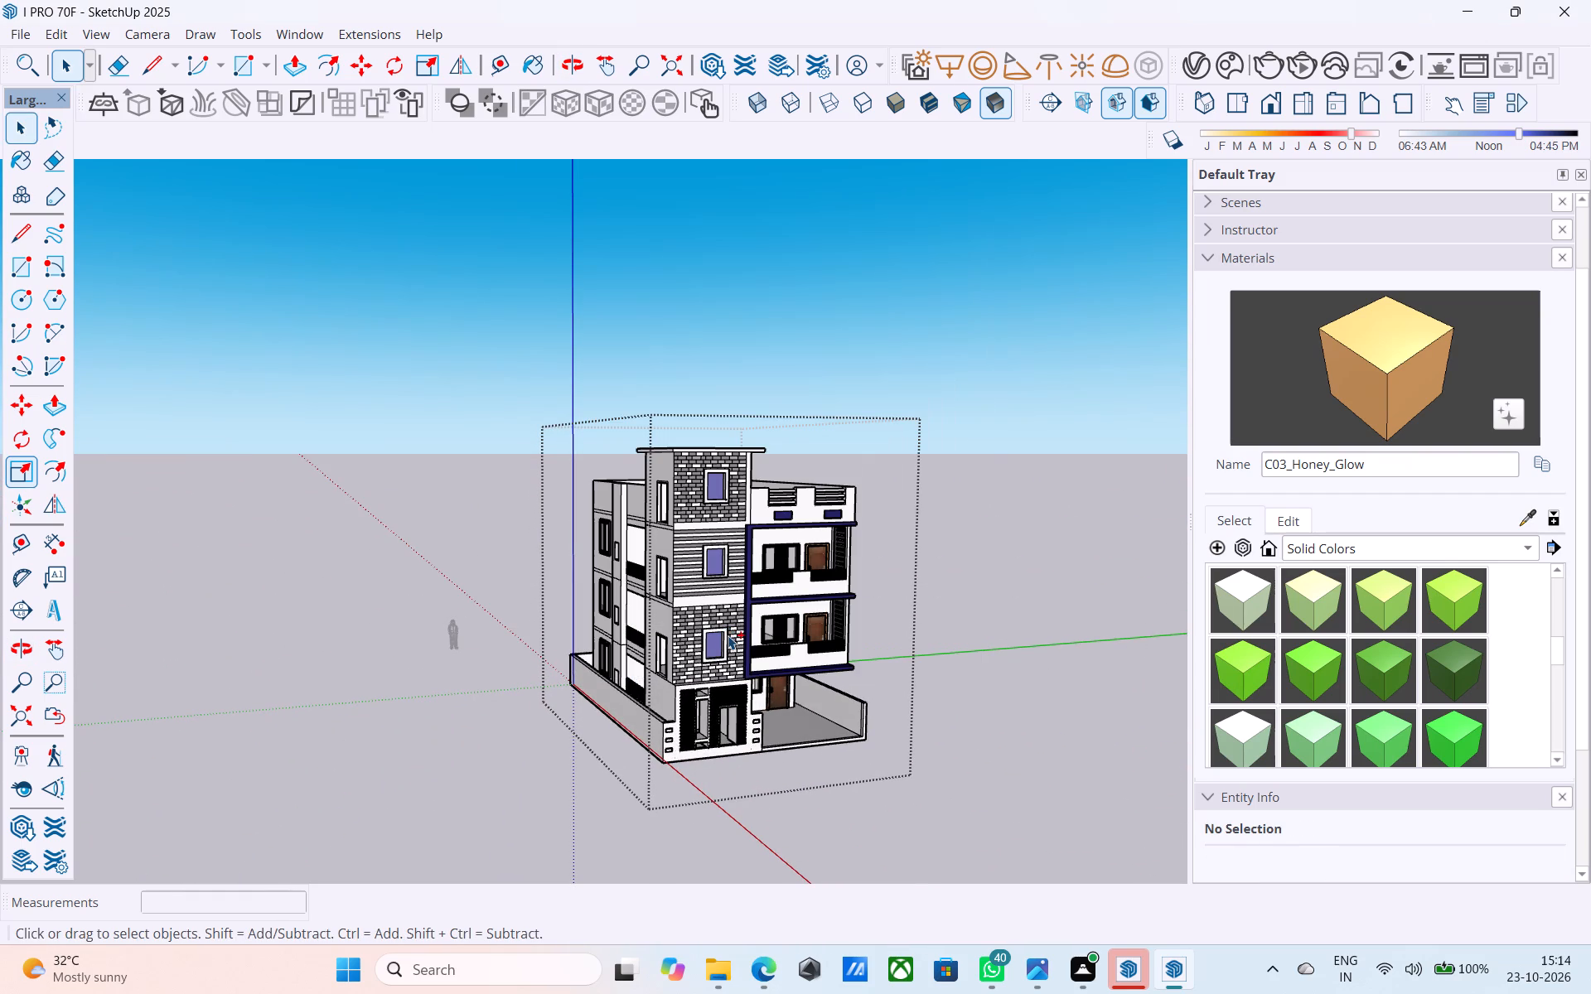
{"action": "key", "text": "ctrl+s"}
{"action": "key", "text": "ctrl+s"}
Inspect the front and side elevations for fitted windows and remaining empty openings.
{"action": "middle_click_drag", "start_coordinate": [728, 635], "coordinate": [706, 620]}
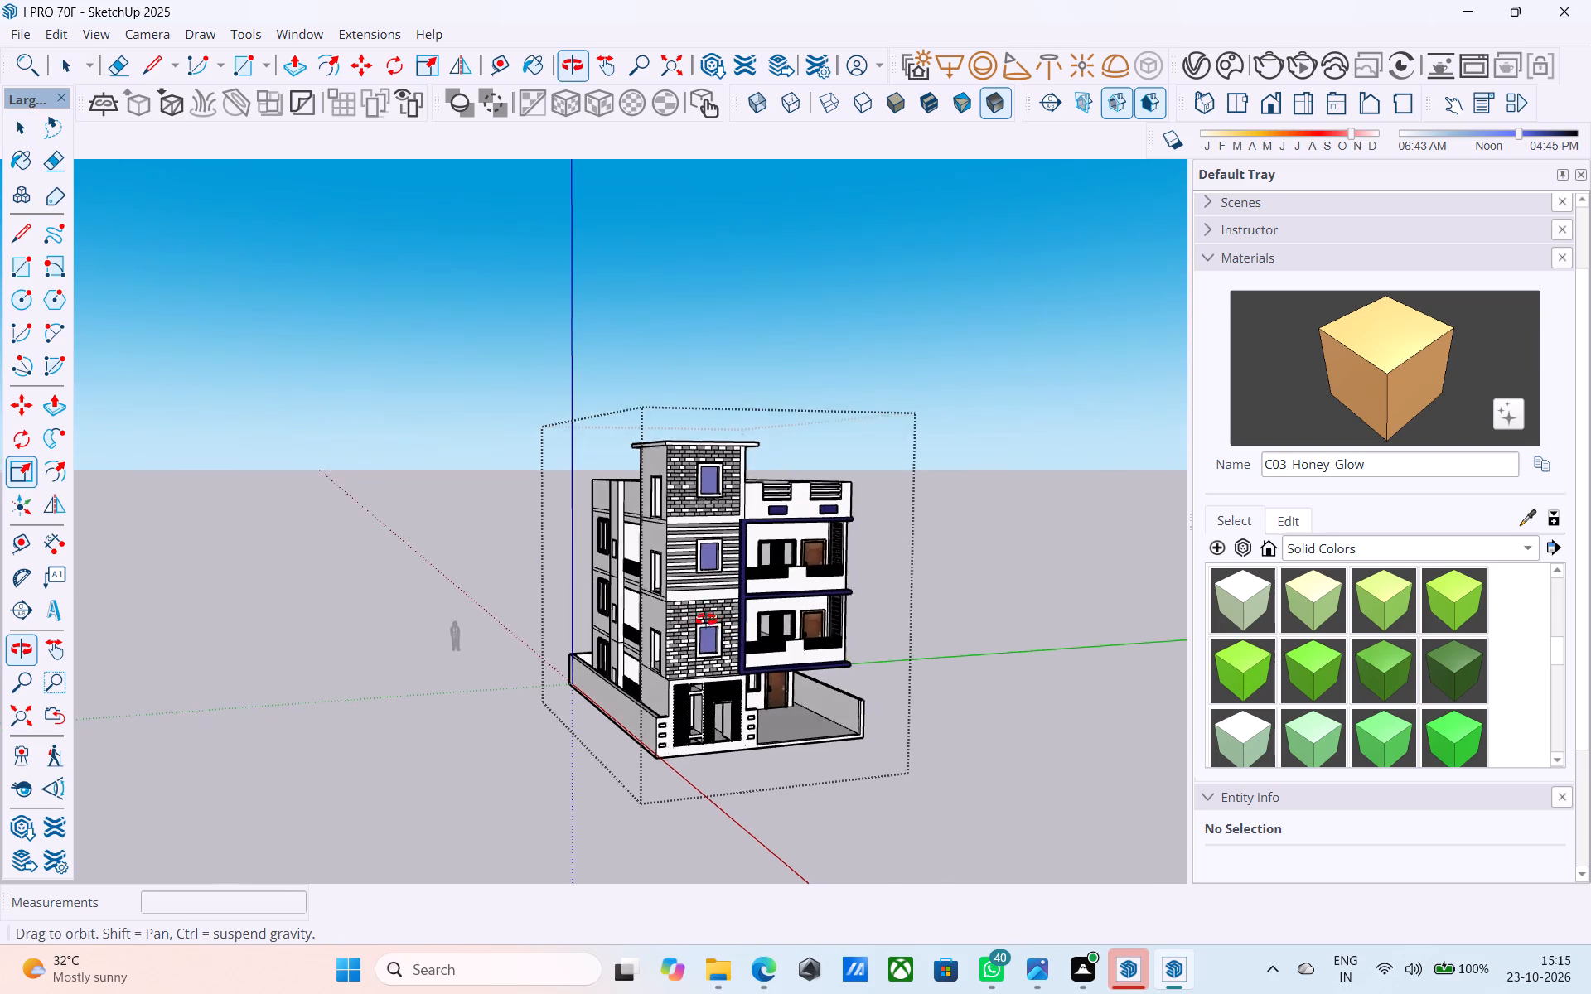
{"action": "middle_click_drag", "start_coordinate": [706, 620], "coordinate": [667, 592]}
{"action": "scroll", "coordinate": [723, 633], "scroll_direction": "up", "scroll_amount": 5}
{"action": "middle_click_drag", "start_coordinate": [682, 639], "coordinate": [639, 676]}
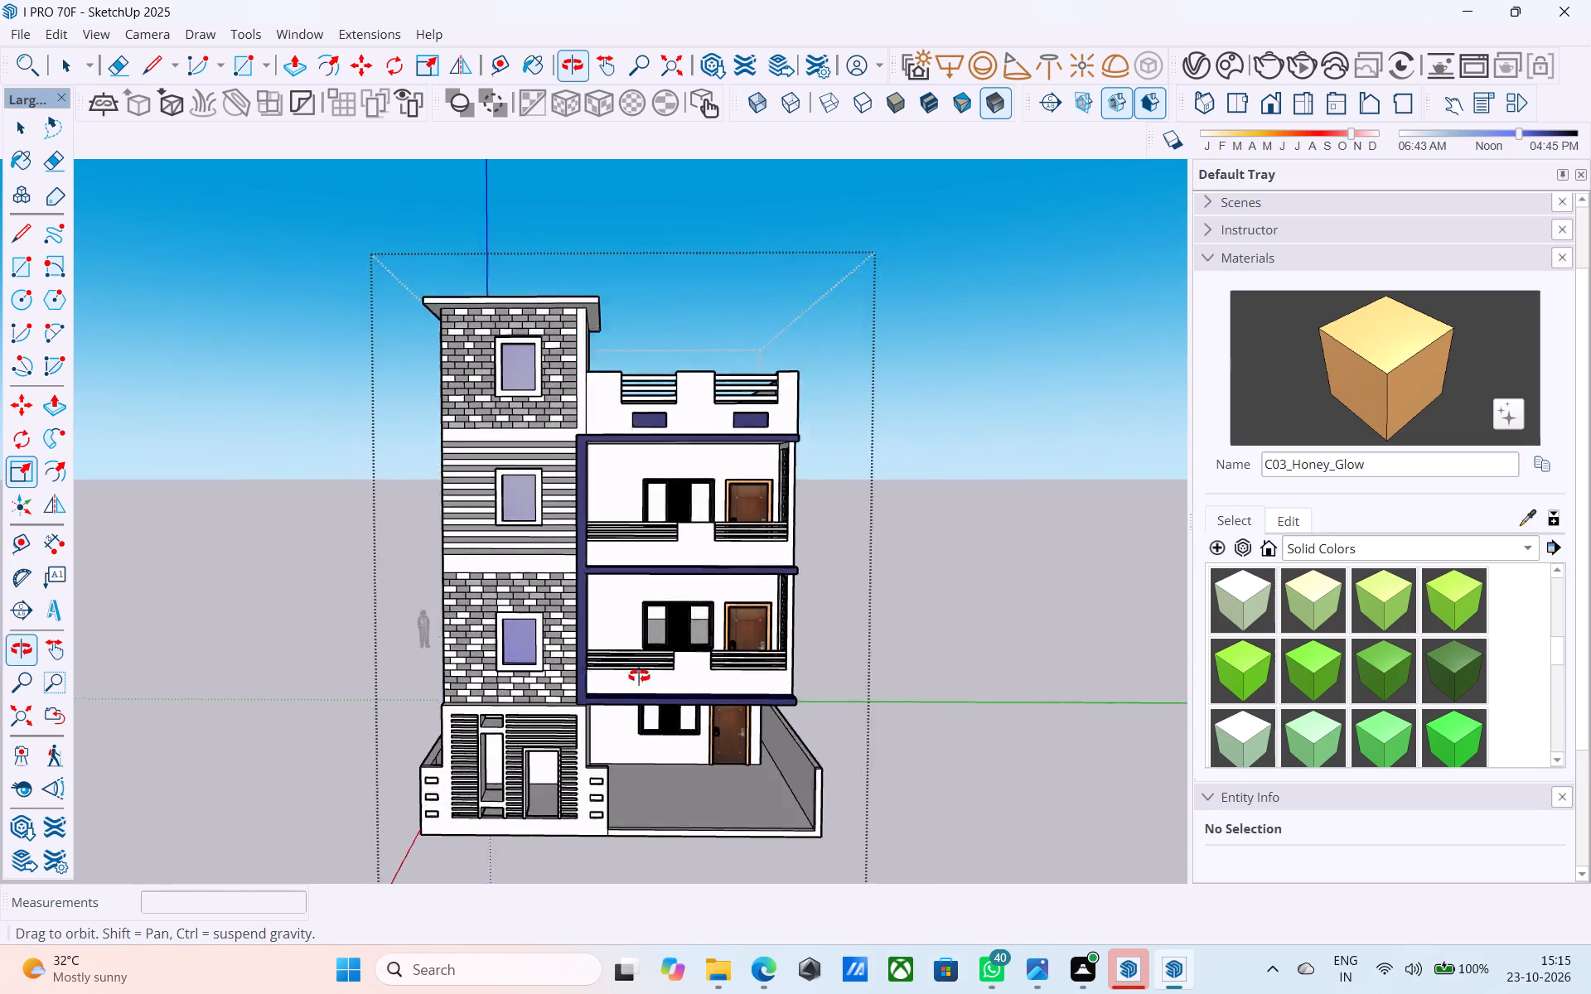
{"action": "middle_click_drag", "start_coordinate": [639, 676], "coordinate": [805, 679]}
{"action": "scroll", "coordinate": [805, 680], "scroll_direction": "up", "scroll_amount": 3}
{"action": "scroll", "coordinate": [805, 680], "scroll_direction": "down", "scroll_amount": 3}
{"action": "middle_click_drag", "start_coordinate": [805, 682], "coordinate": [993, 691]}
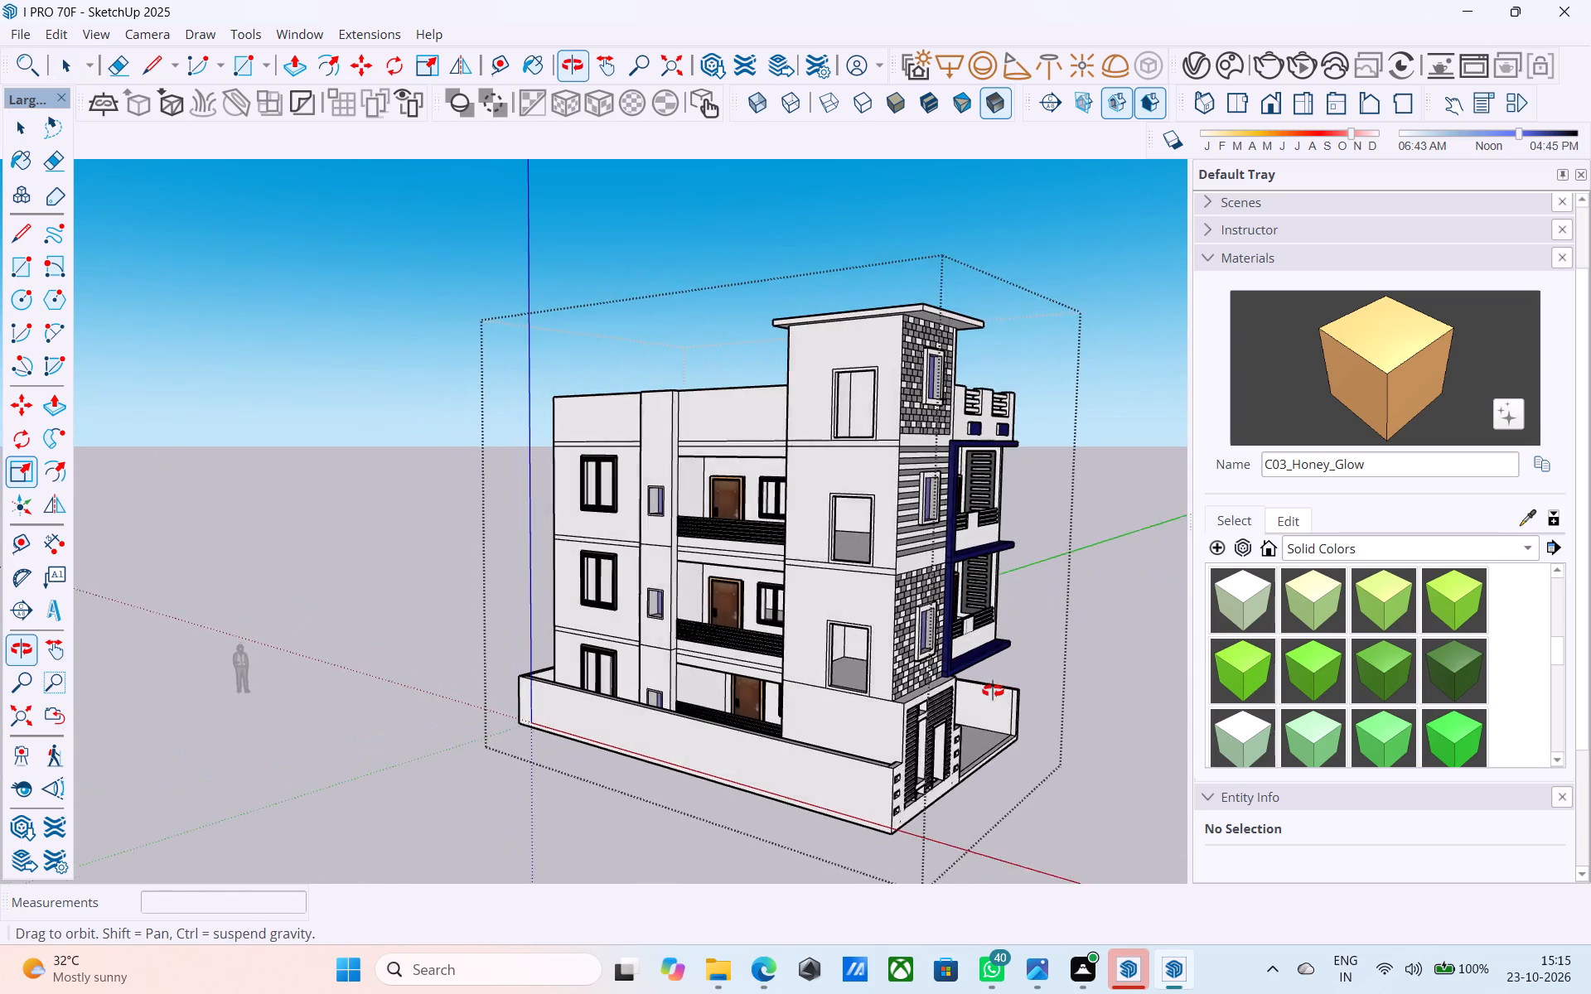
{"action": "middle_click_drag", "start_coordinate": [993, 691], "coordinate": [1019, 692]}
{"action": "middle_click_drag", "start_coordinate": [818, 581], "coordinate": [1032, 576]}
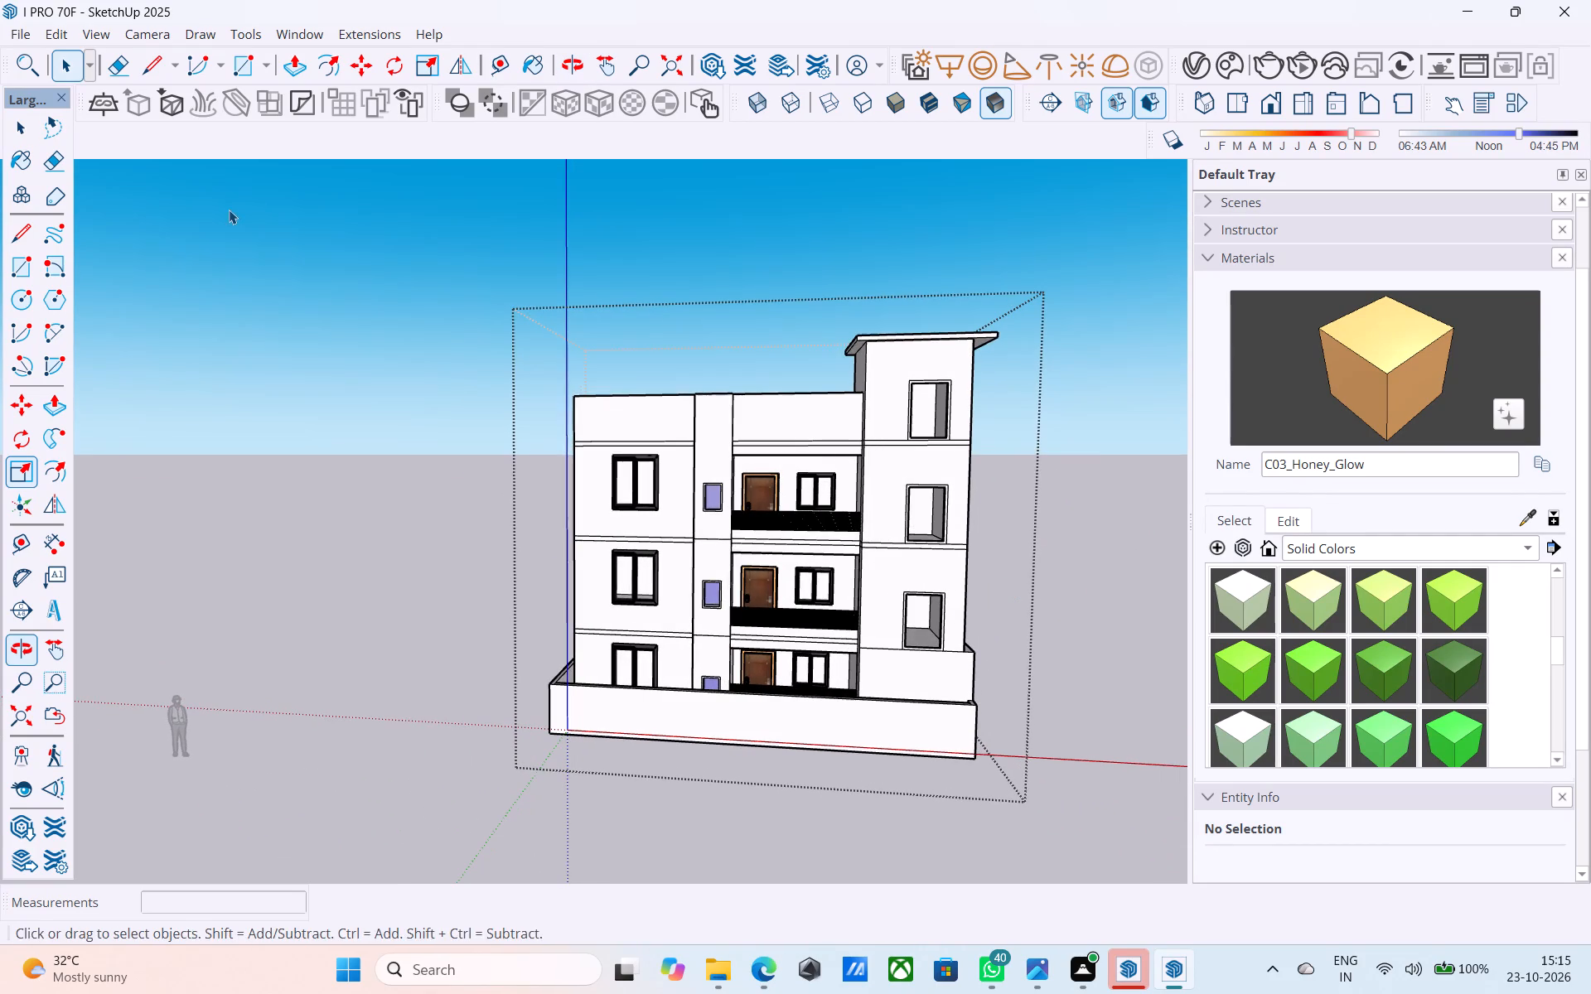
Import the 3D window collection file from Downloads and place it on the ground beside the building.
{"action": "left_click", "coordinate": [31, 39]}
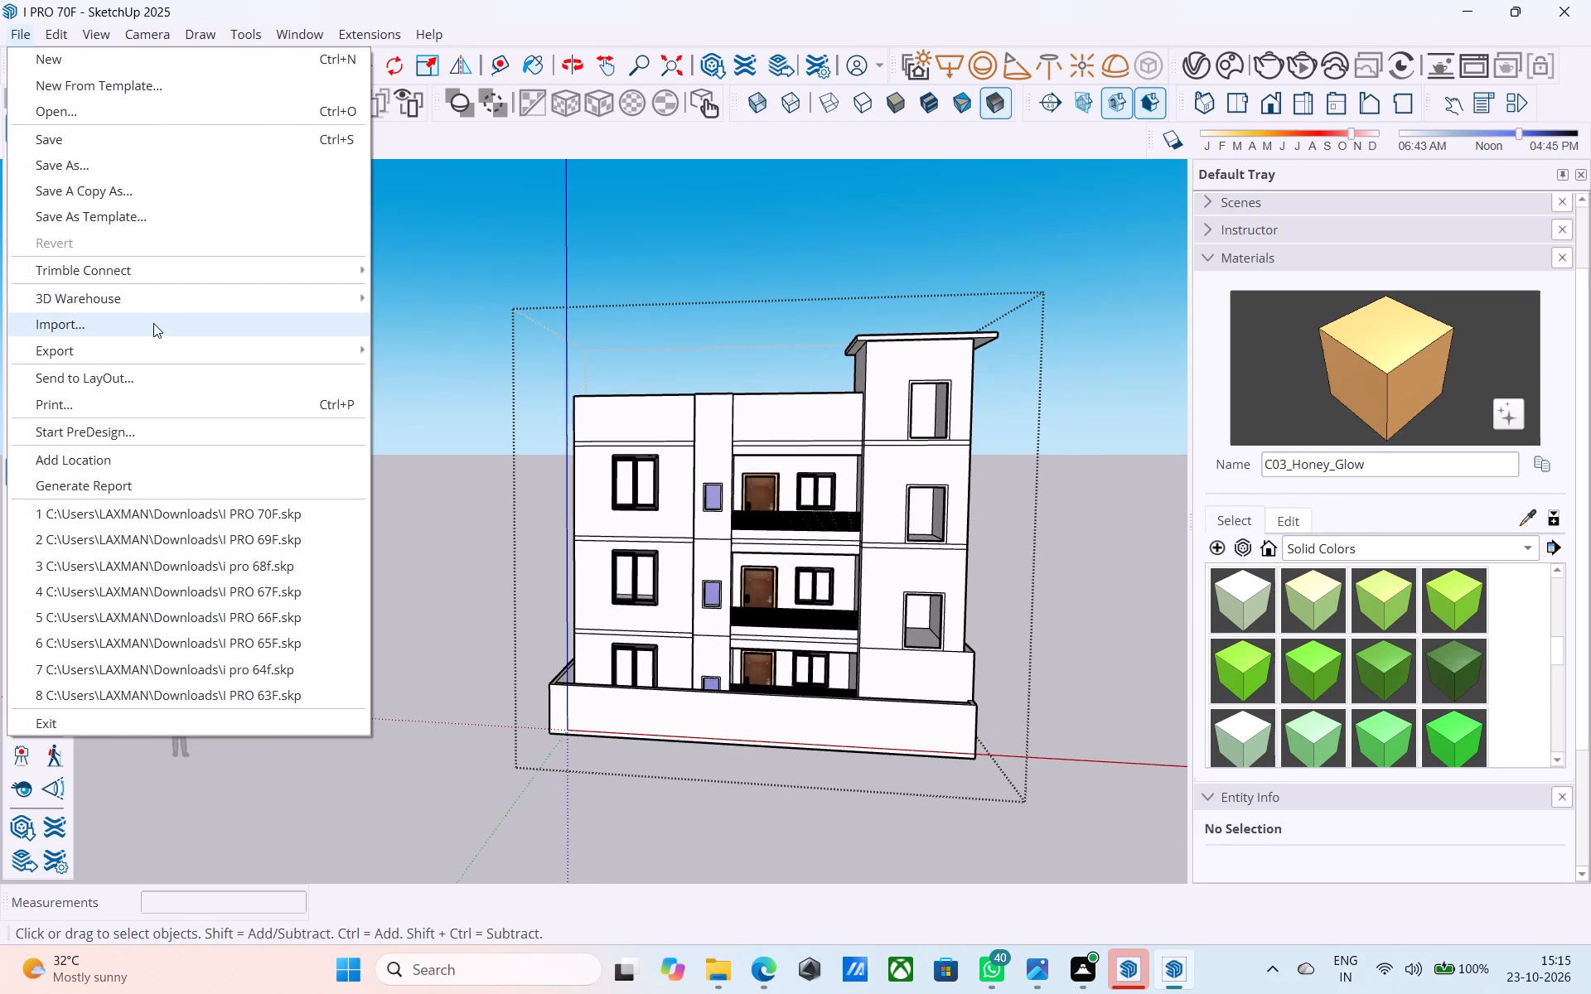
{"action": "left_click", "coordinate": [153, 323]}
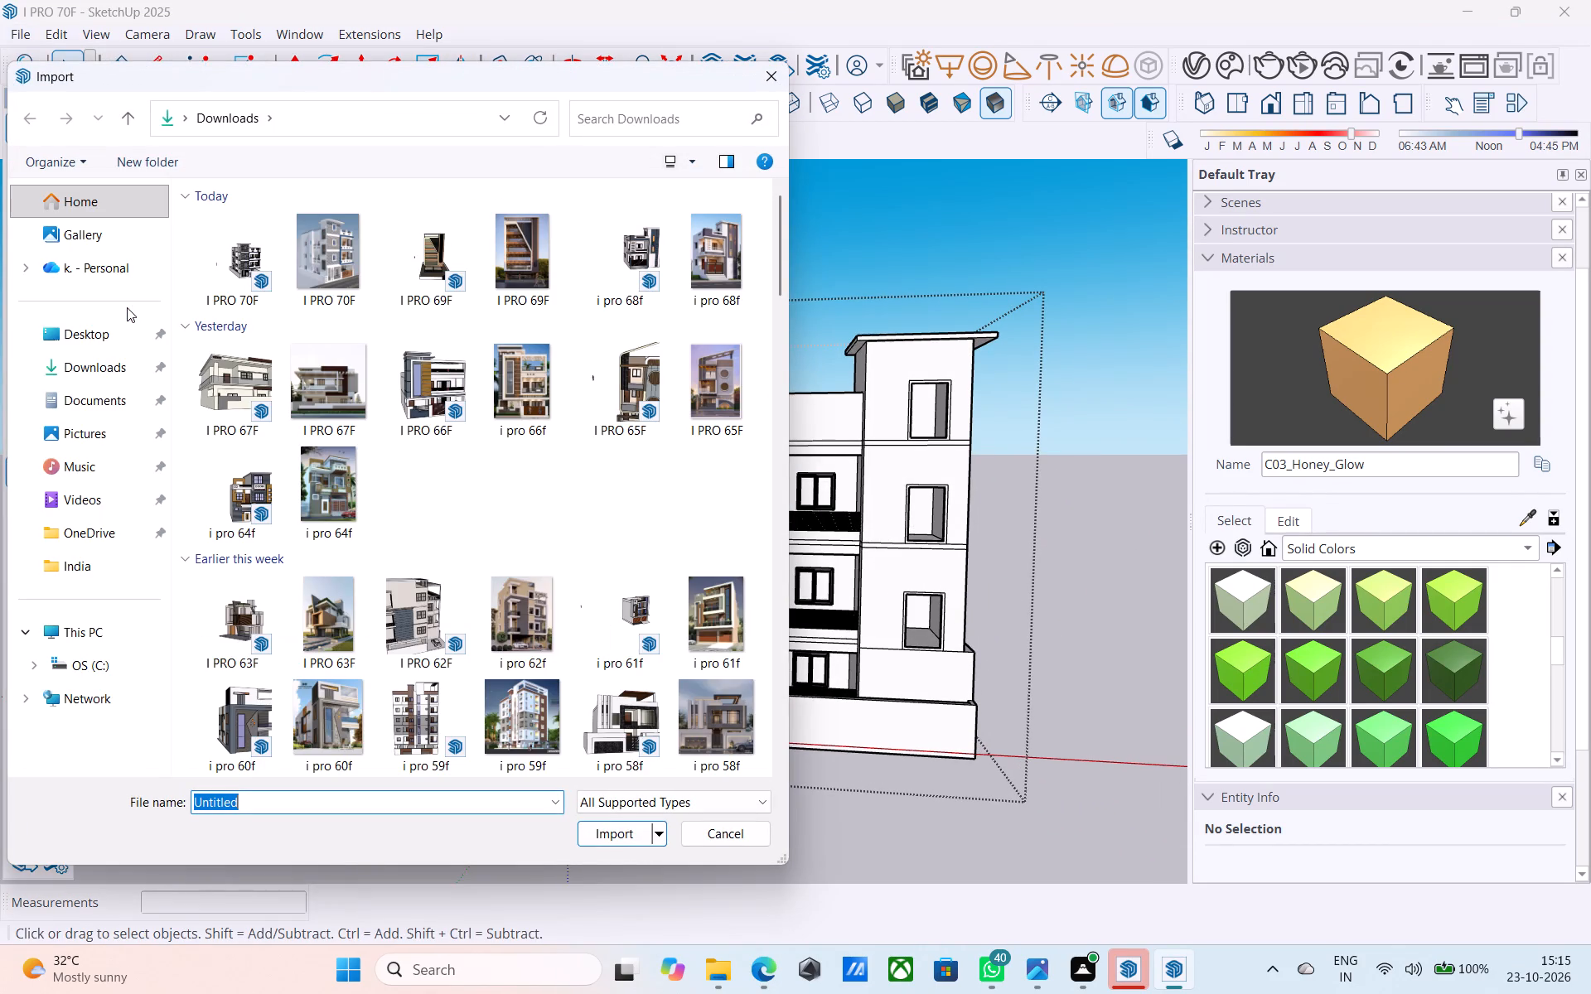
{"action": "scroll", "coordinate": [186, 294], "scroll_direction": "down", "scroll_amount": 6}
{"action": "scroll", "coordinate": [390, 357], "scroll_direction": "down", "scroll_amount": 6}
{"action": "scroll", "coordinate": [427, 408], "scroll_direction": "up", "scroll_amount": 4}
{"action": "scroll", "coordinate": [452, 458], "scroll_direction": "down", "scroll_amount": 2}
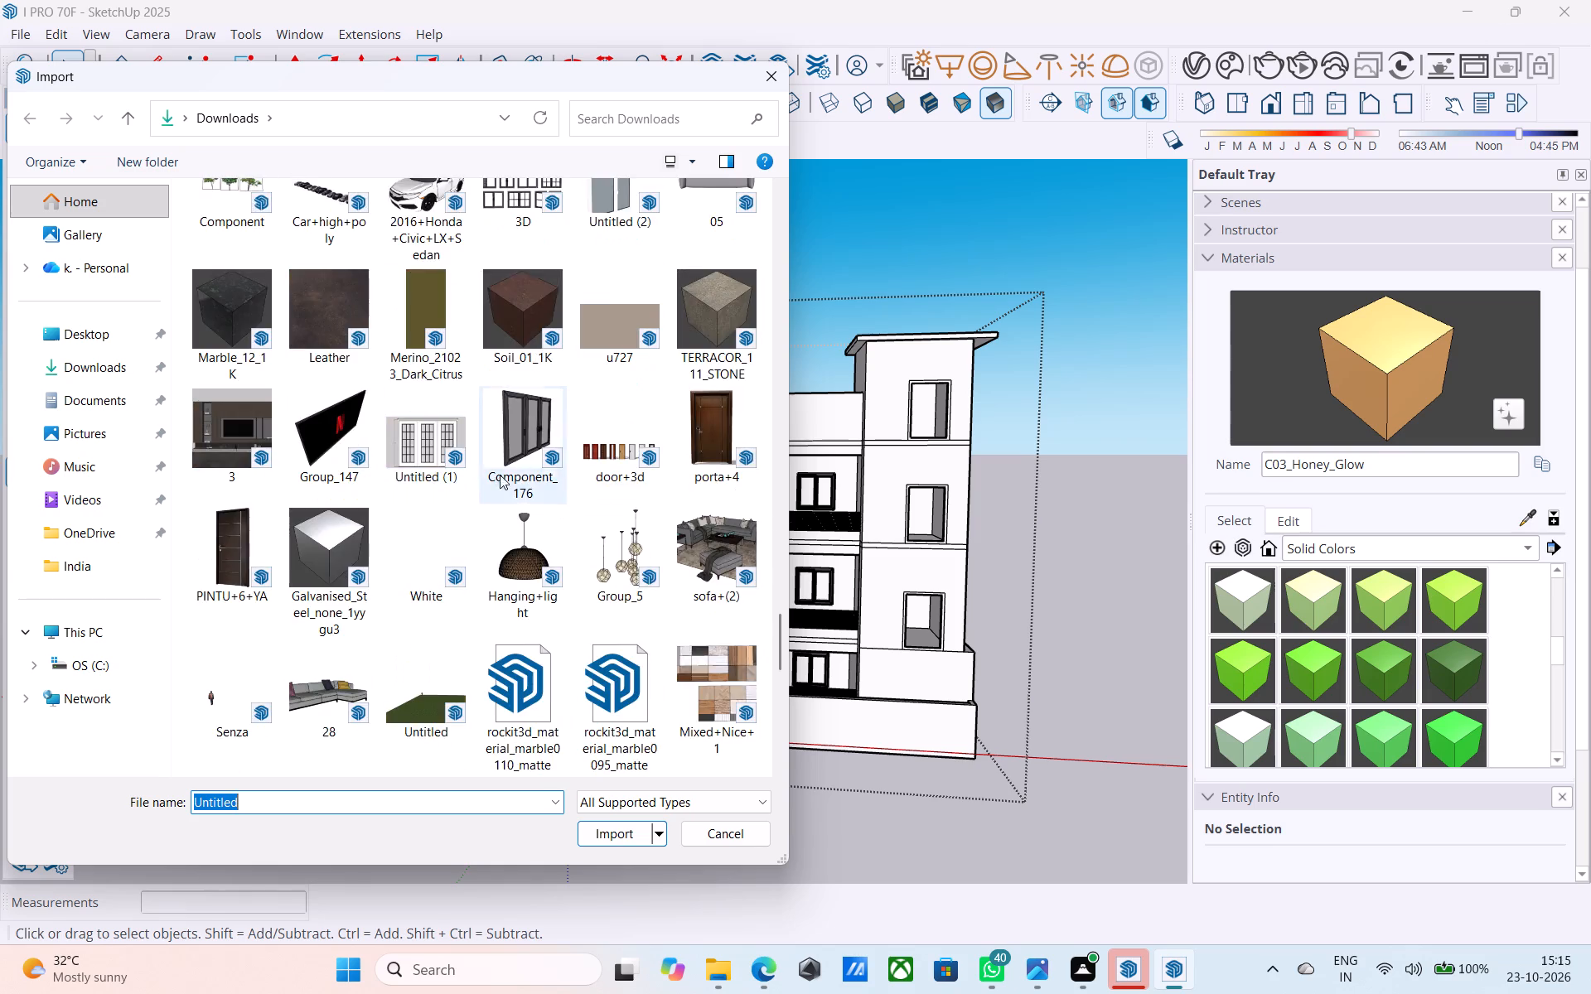
{"action": "scroll", "coordinate": [530, 453], "scroll_direction": "up", "scroll_amount": 2}
{"action": "scroll", "coordinate": [524, 498], "scroll_direction": "down", "scroll_amount": 1}
{"action": "left_click", "coordinate": [528, 475]}
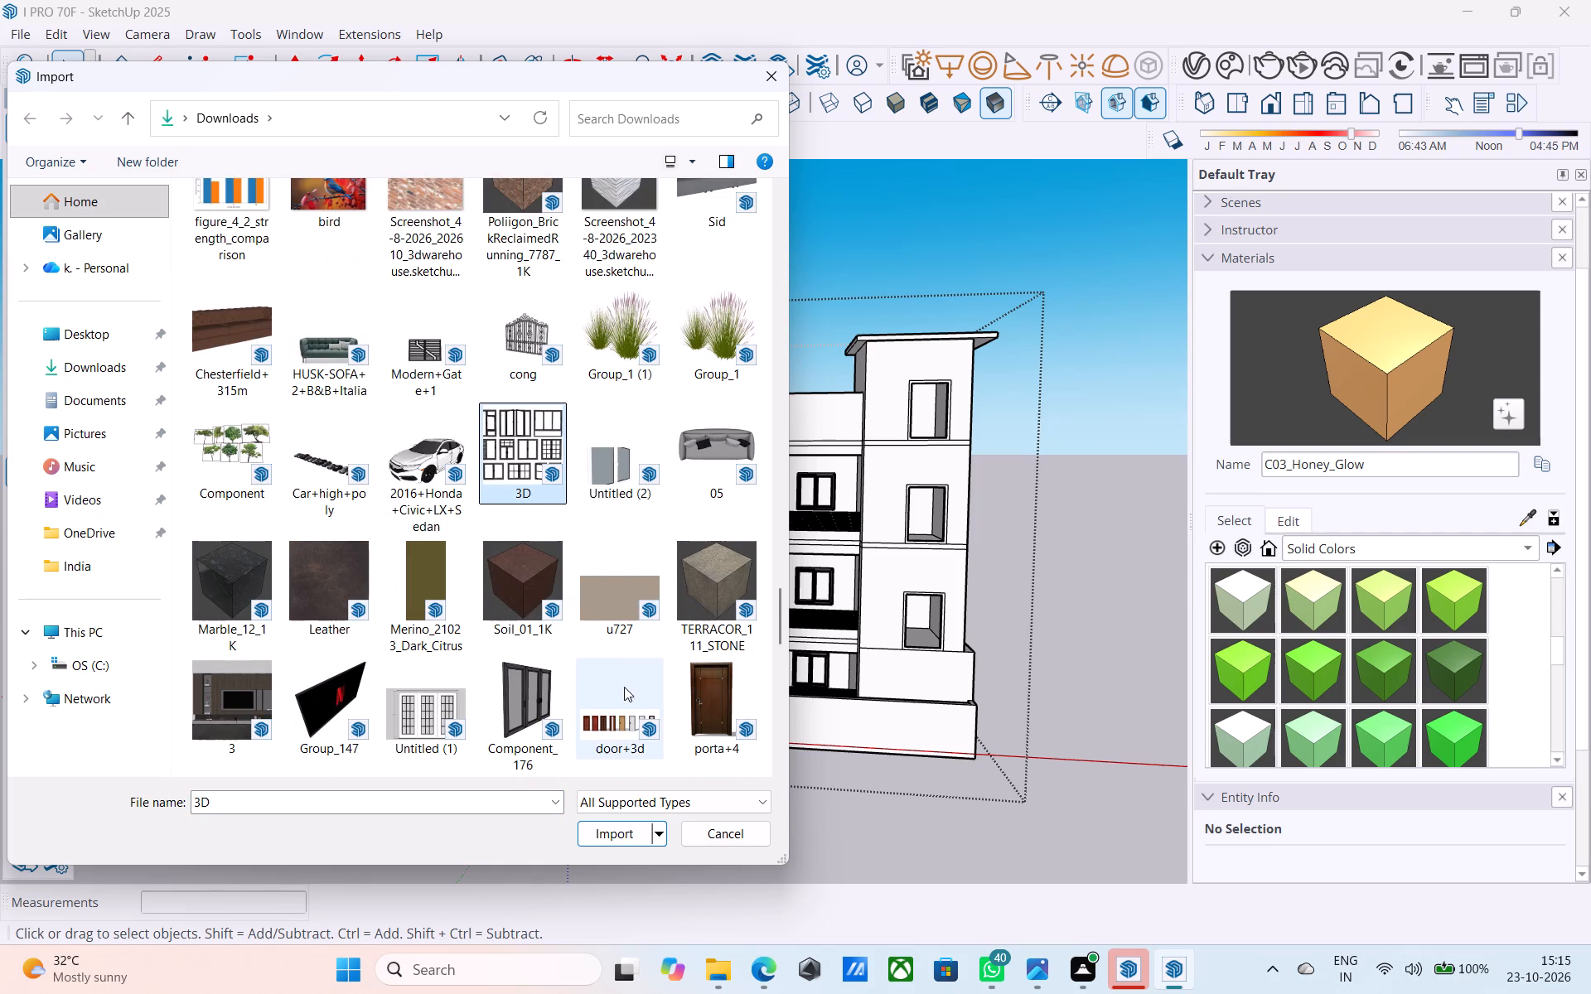
{"action": "left_click", "coordinate": [625, 832]}
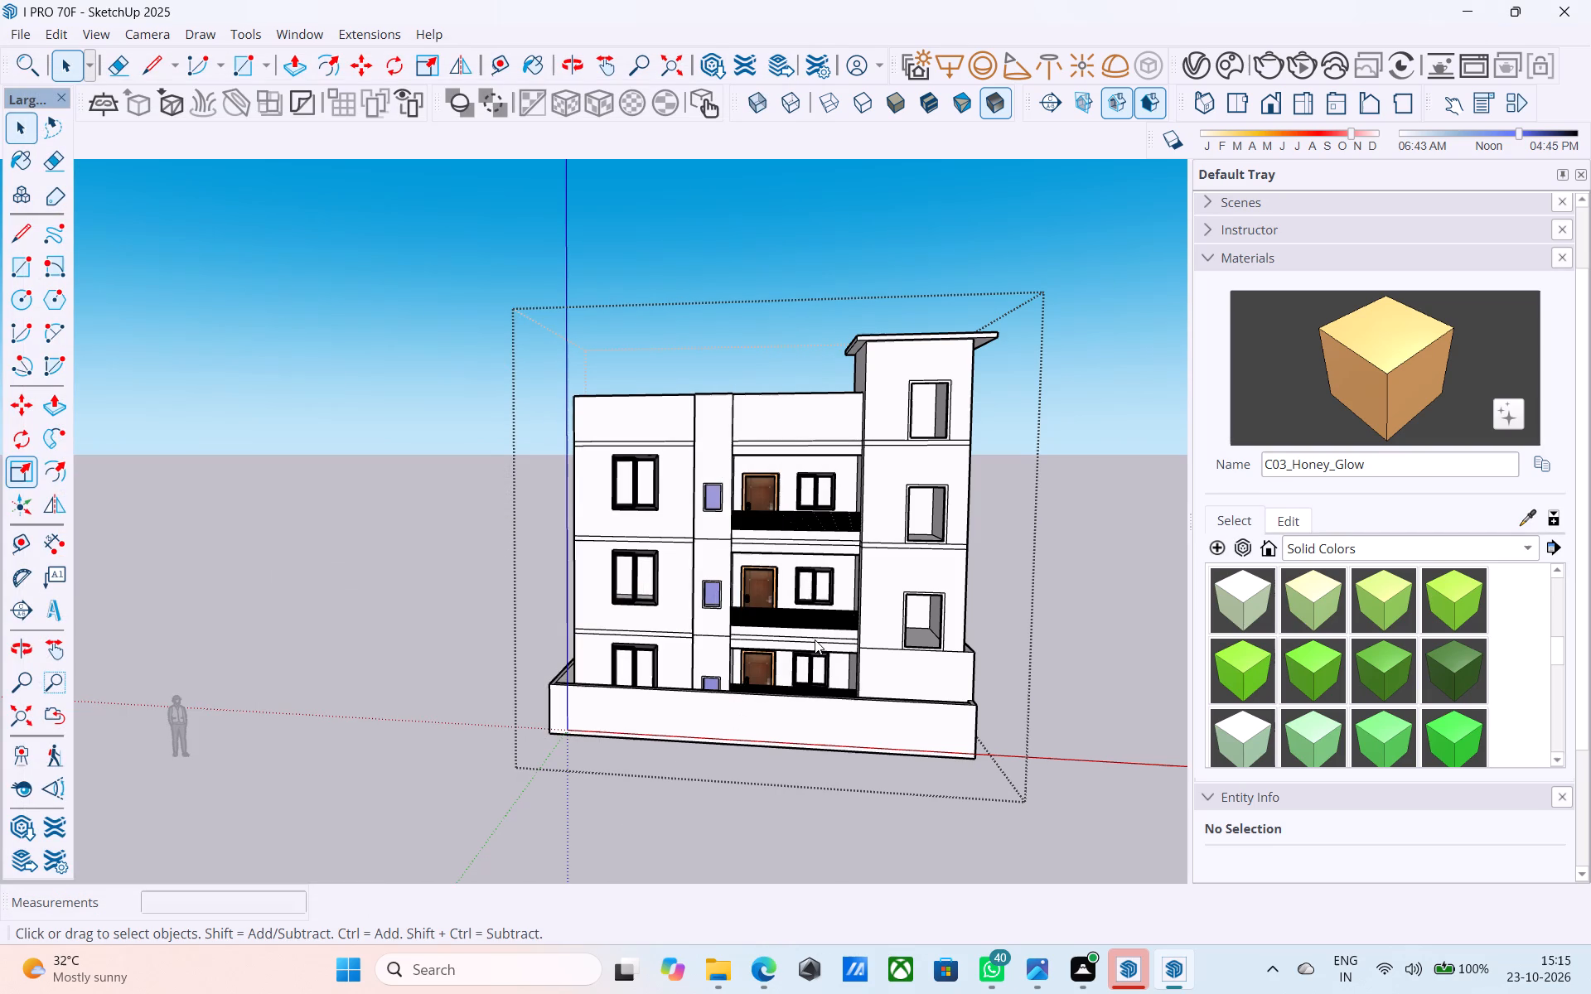
{"action": "scroll", "coordinate": [655, 619], "scroll_direction": "down", "scroll_amount": 6}
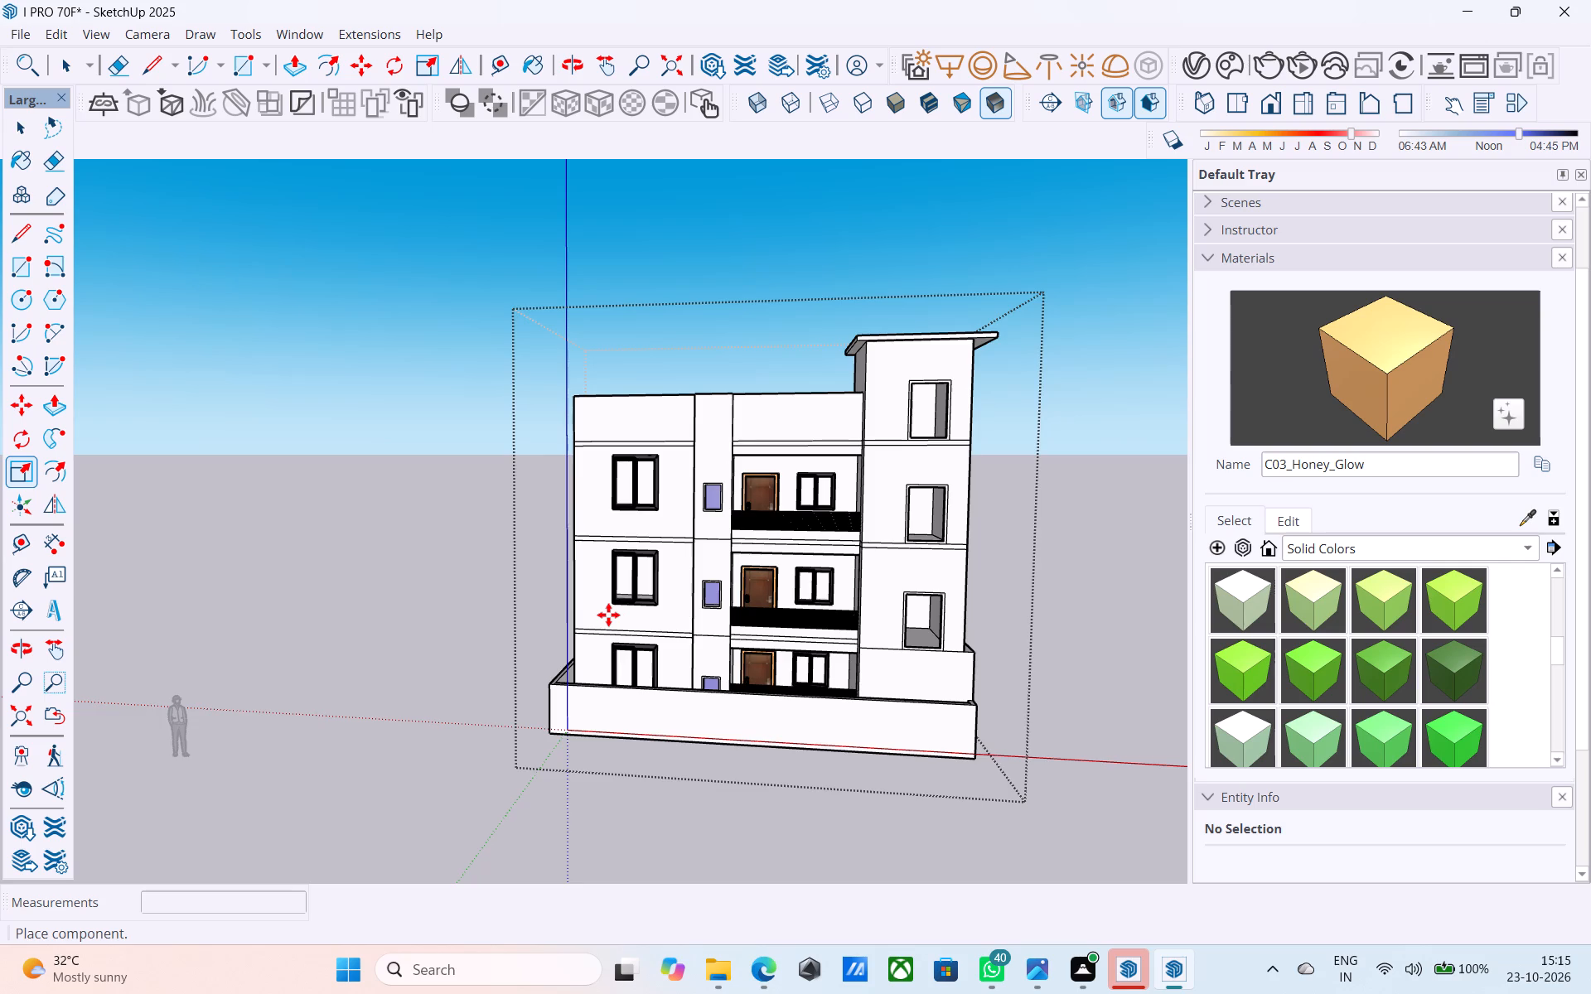
{"action": "scroll", "coordinate": [568, 613], "scroll_direction": "down", "scroll_amount": 11}
{"action": "left_click", "coordinate": [756, 695]}
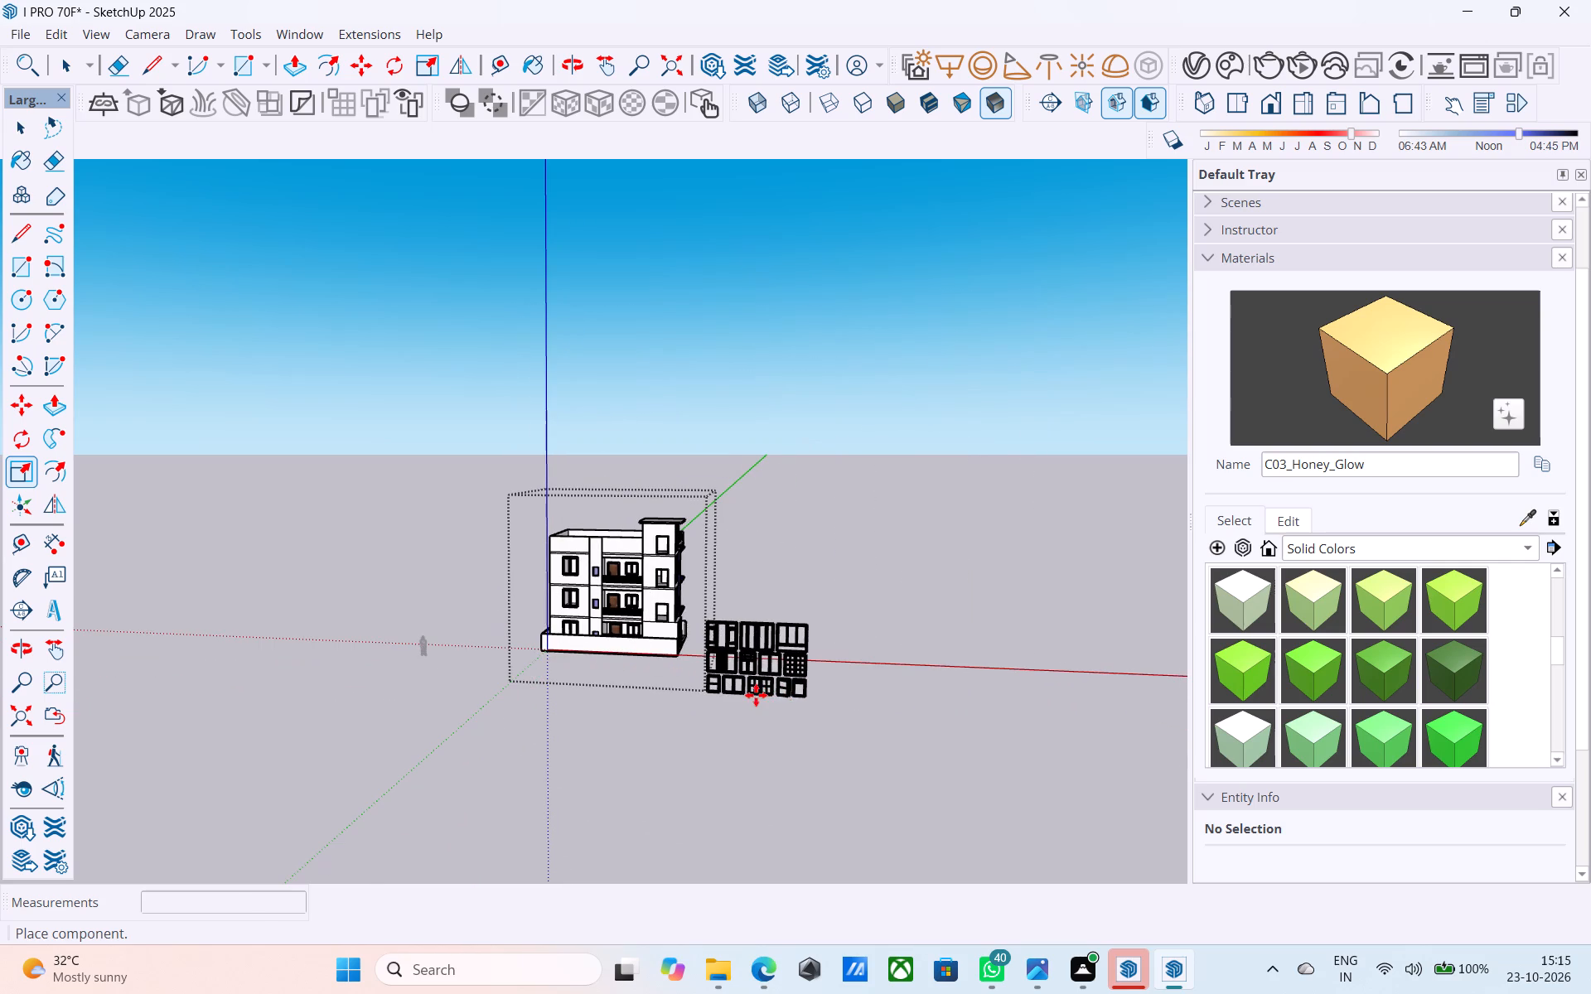
Explode the imported window collection, including the component nested inside it, into separate window groups.
{"action": "scroll", "coordinate": [764, 691], "scroll_direction": "up", "scroll_amount": 20}
{"action": "scroll", "coordinate": [764, 691], "scroll_direction": "up", "scroll_amount": 2}
{"action": "key", "text": "space"}
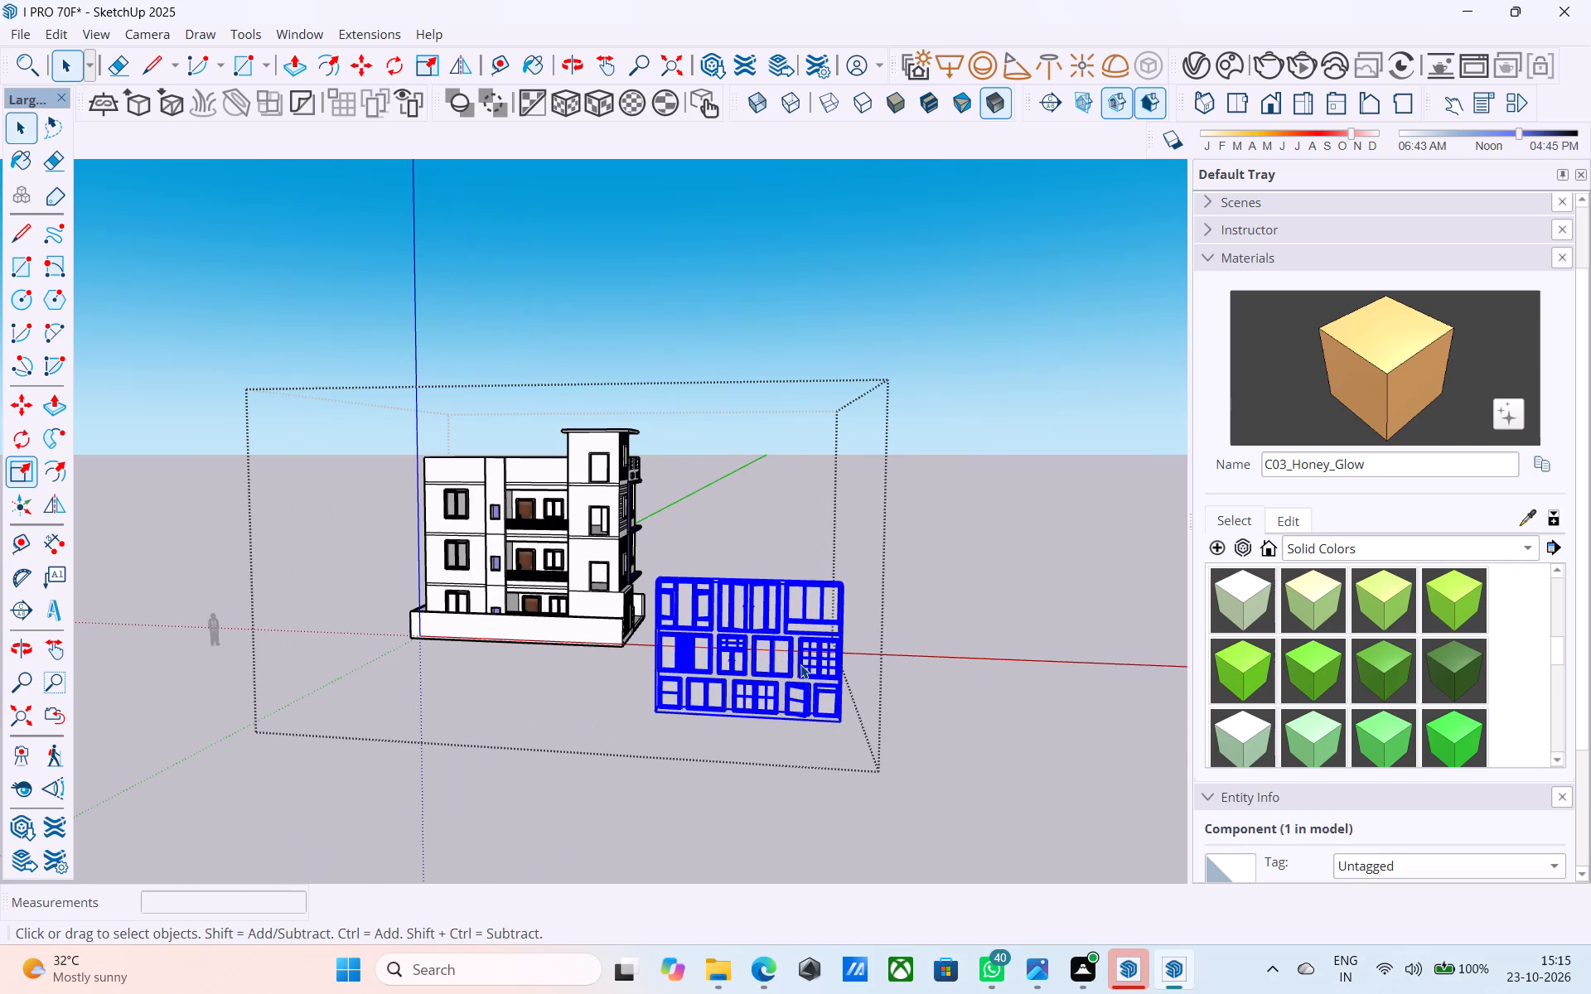
{"action": "left_click", "coordinate": [800, 664]}
{"action": "double_click", "coordinate": [801, 665]}
{"action": "right_click", "coordinate": [801, 665]}
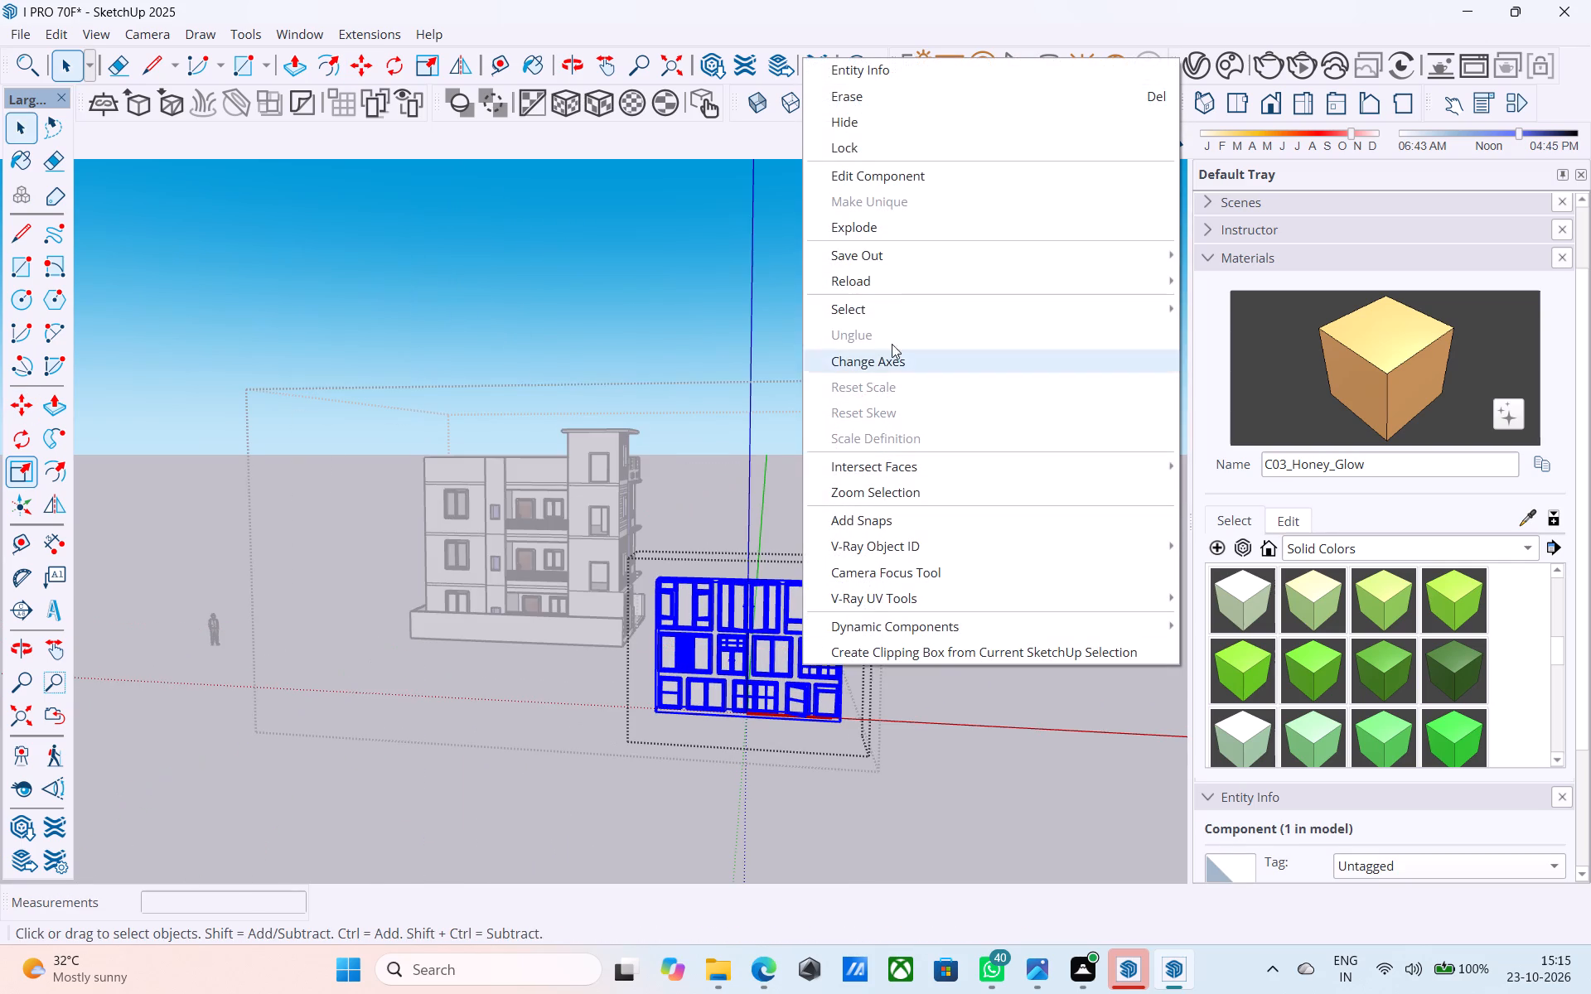
{"action": "left_click", "coordinate": [879, 228]}
{"action": "left_click", "coordinate": [781, 530]}
{"action": "left_click", "coordinate": [767, 615]}
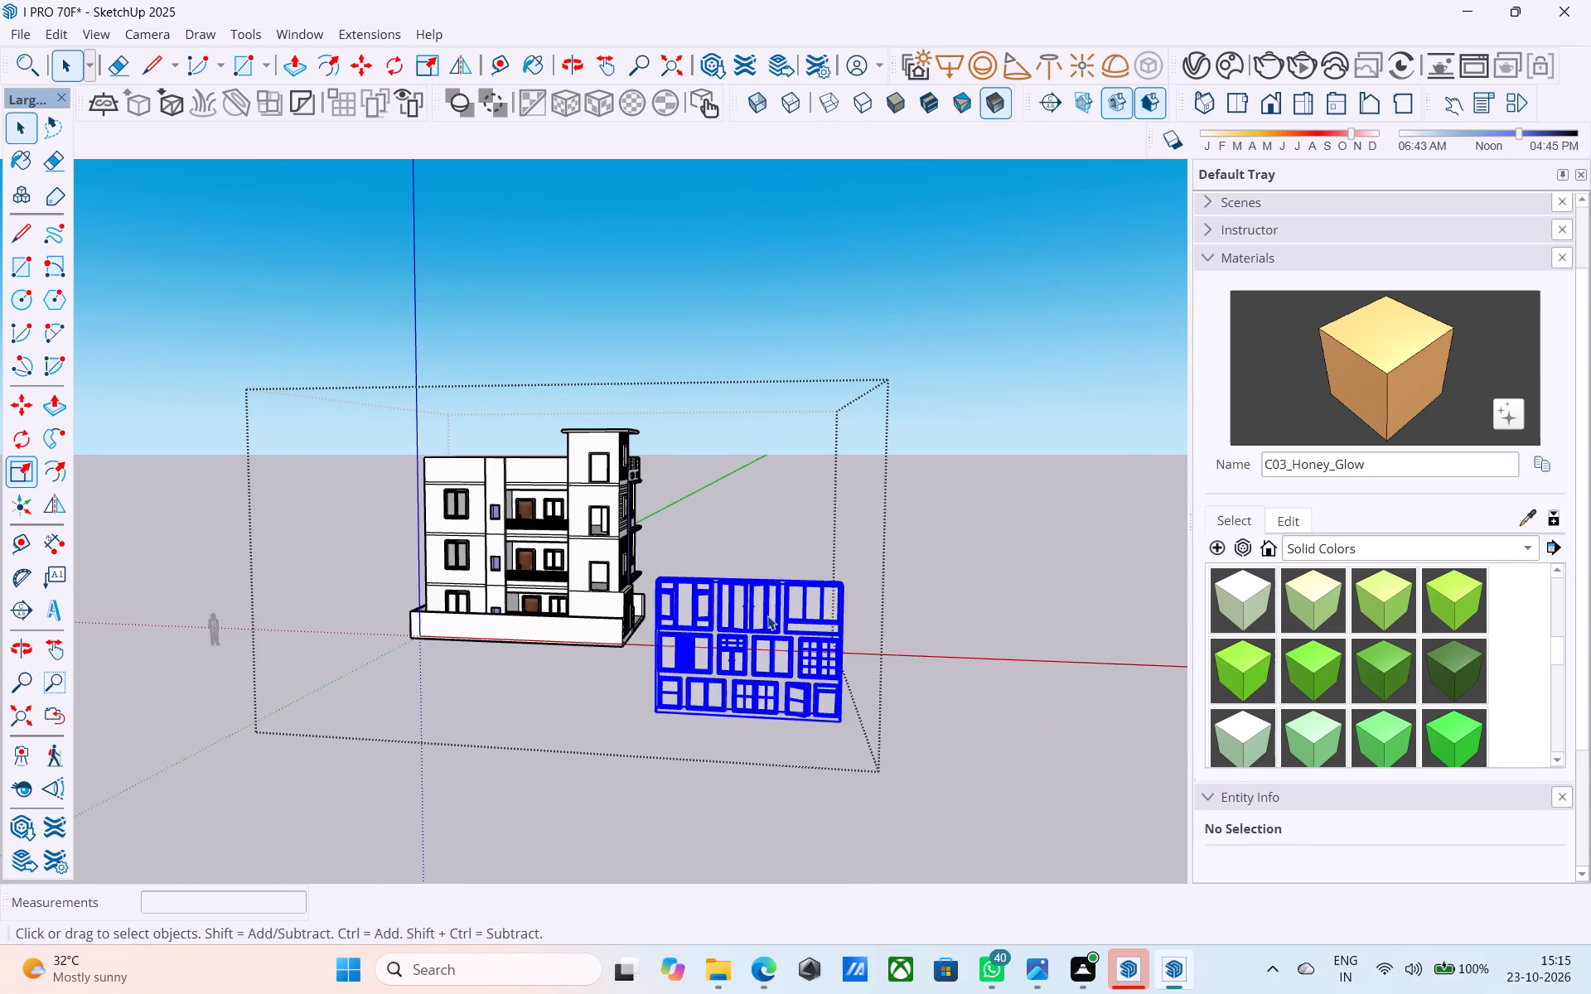
{"action": "right_click", "coordinate": [767, 615]}
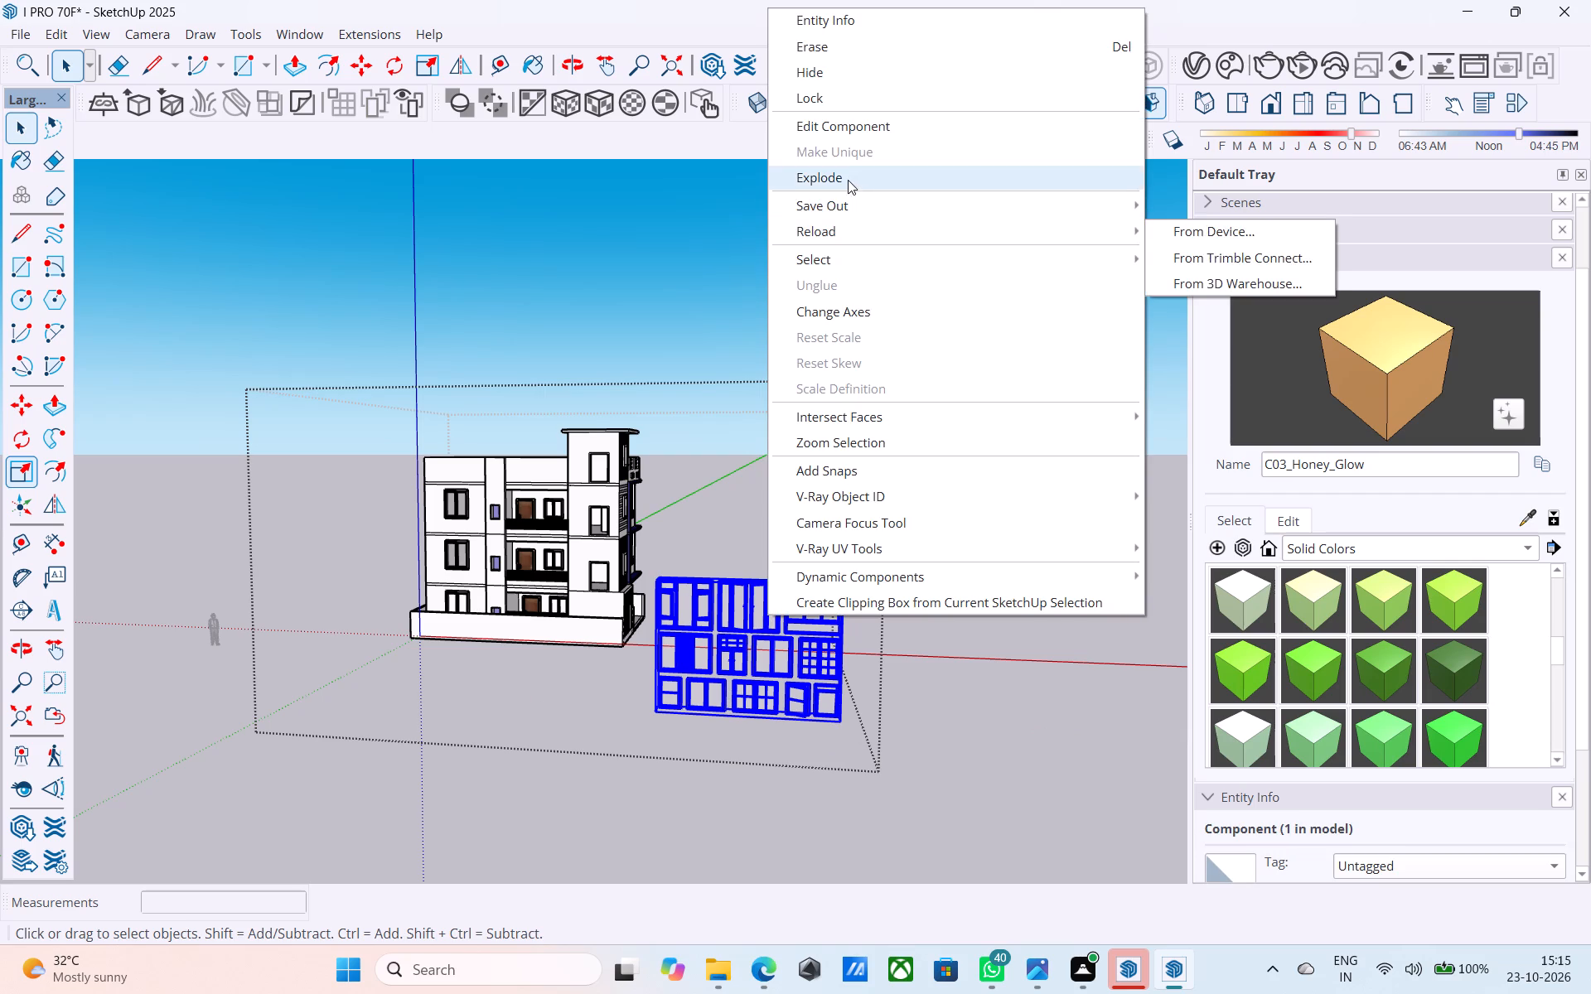
{"action": "left_click", "coordinate": [848, 178]}
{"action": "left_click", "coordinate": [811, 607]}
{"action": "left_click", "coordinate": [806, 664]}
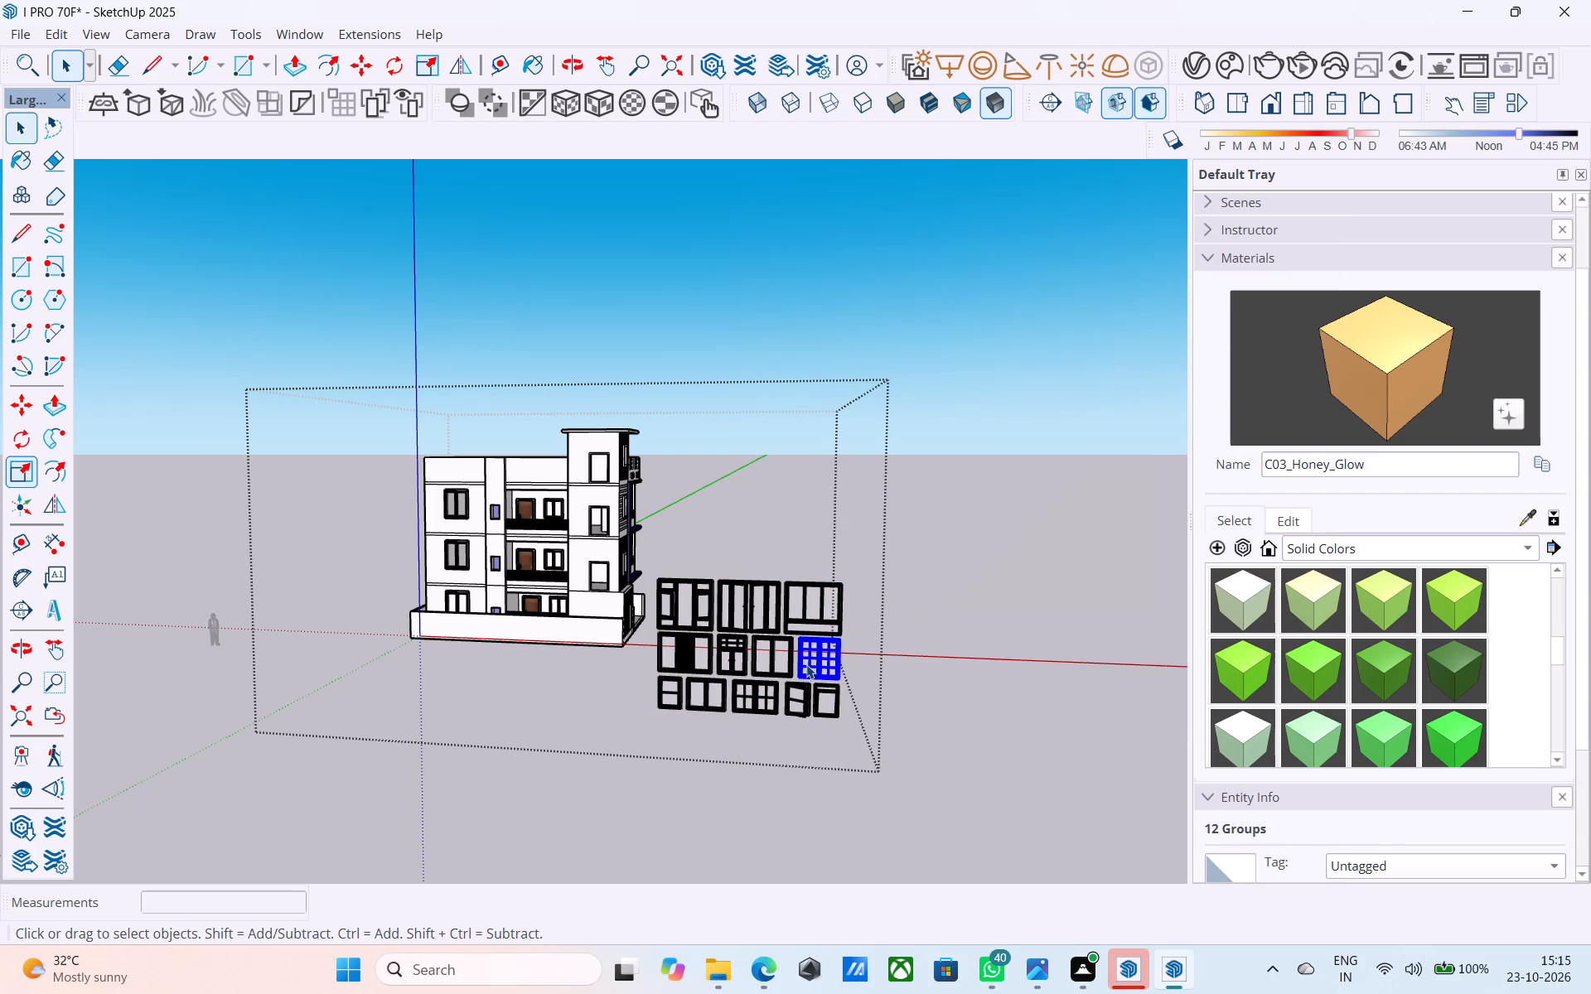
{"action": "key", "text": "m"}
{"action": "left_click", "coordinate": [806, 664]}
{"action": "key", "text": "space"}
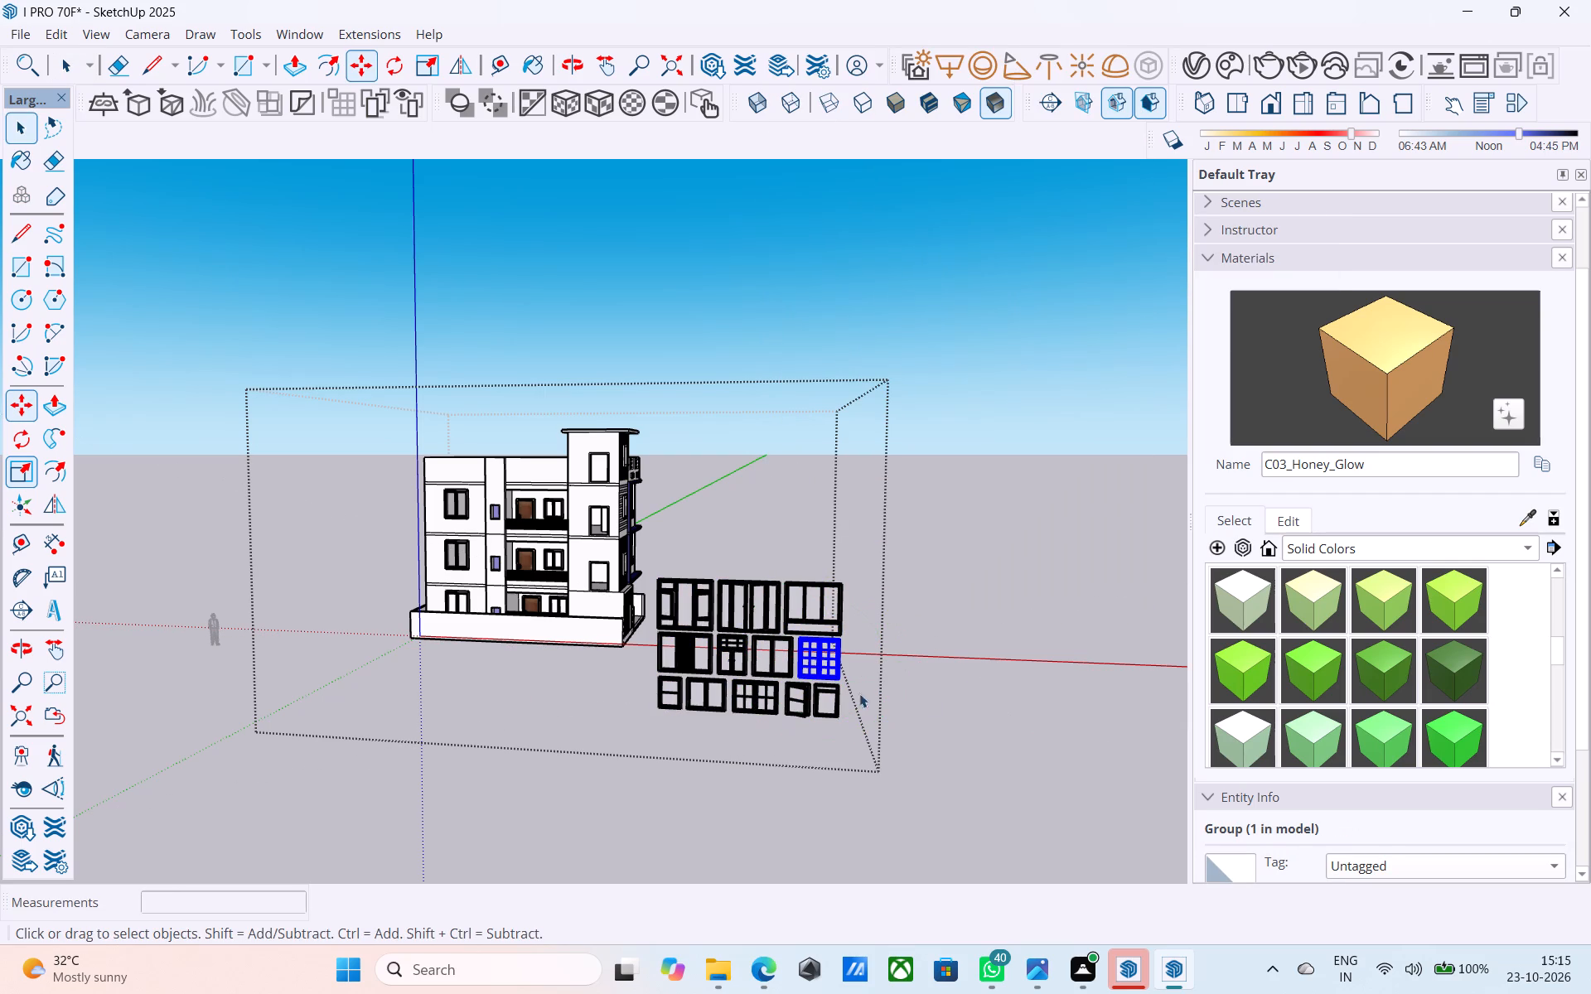
Move the square gridded window about 13' 10" clear of the others and delete the rest of the imported window collection.
{"action": "key", "text": "m"}
{"action": "left_click", "coordinate": [829, 673]}
{"action": "left_click", "coordinate": [943, 675]}
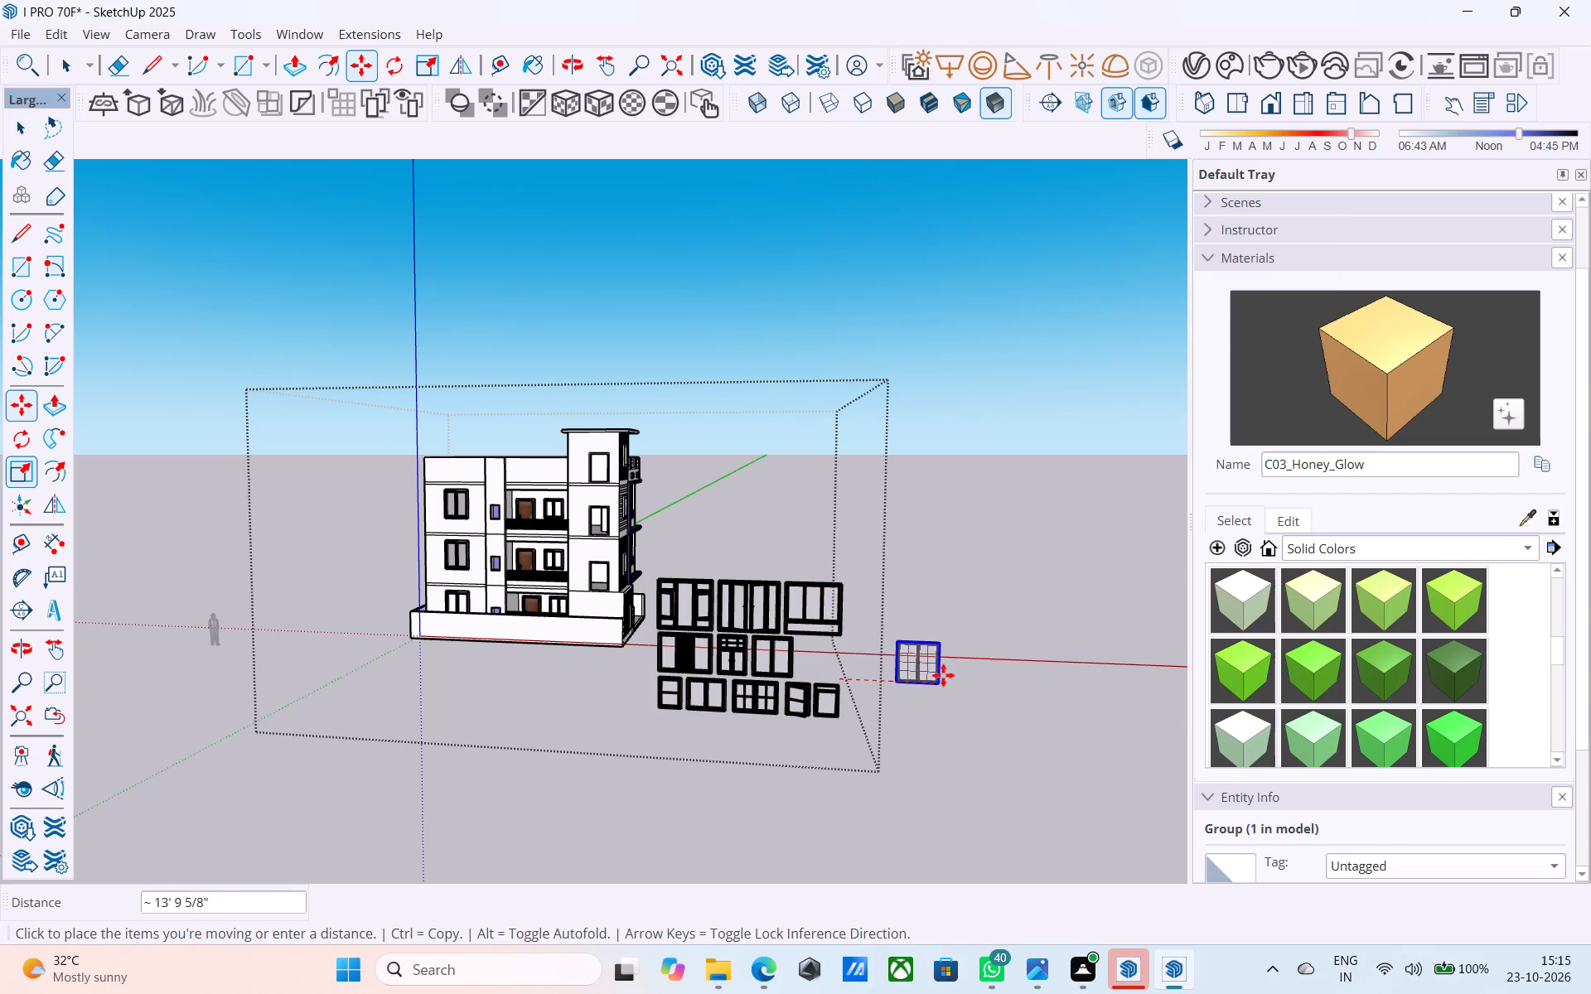
{"action": "key", "text": "space"}
{"action": "left_click_drag", "start_coordinate": [818, 736], "coordinate": [658, 539]}
{"action": "key", "text": "Delete"}
Move the gridded window across the ground to just in front of the boundary wall, below the stair tower.
{"action": "middle_click_drag", "start_coordinate": [681, 559], "coordinate": [626, 562]}
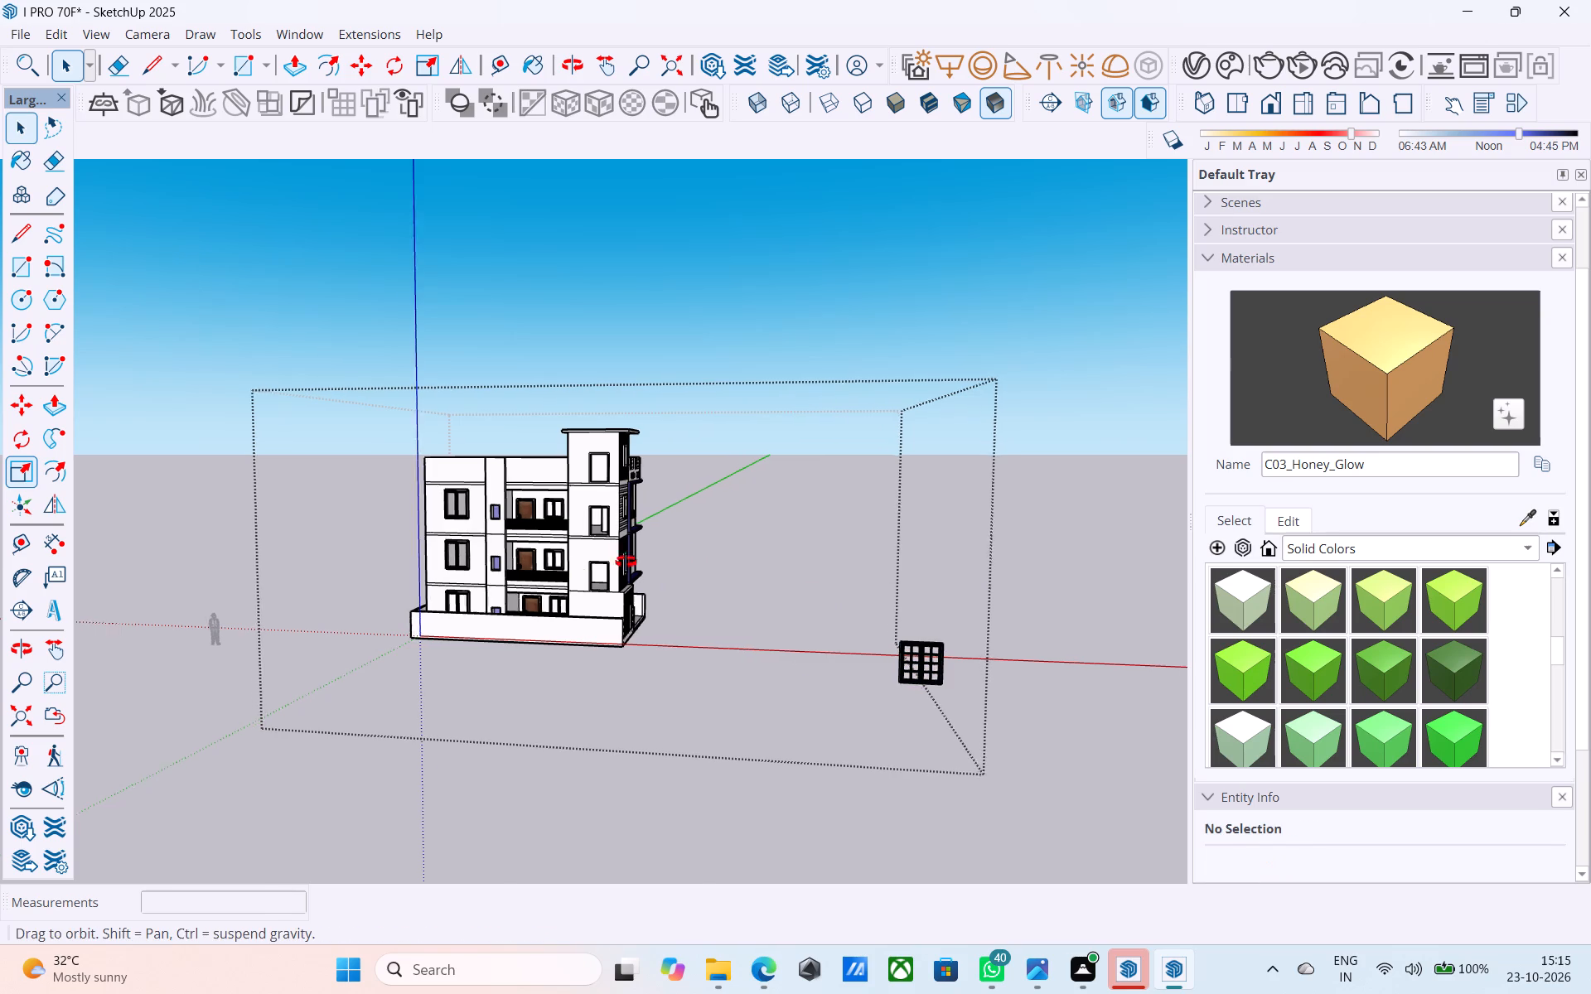
{"action": "middle_click_drag", "start_coordinate": [626, 562], "coordinate": [384, 616]}
{"action": "left_click", "coordinate": [655, 755]}
{"action": "key", "text": "m"}
{"action": "left_click", "coordinate": [657, 755]}
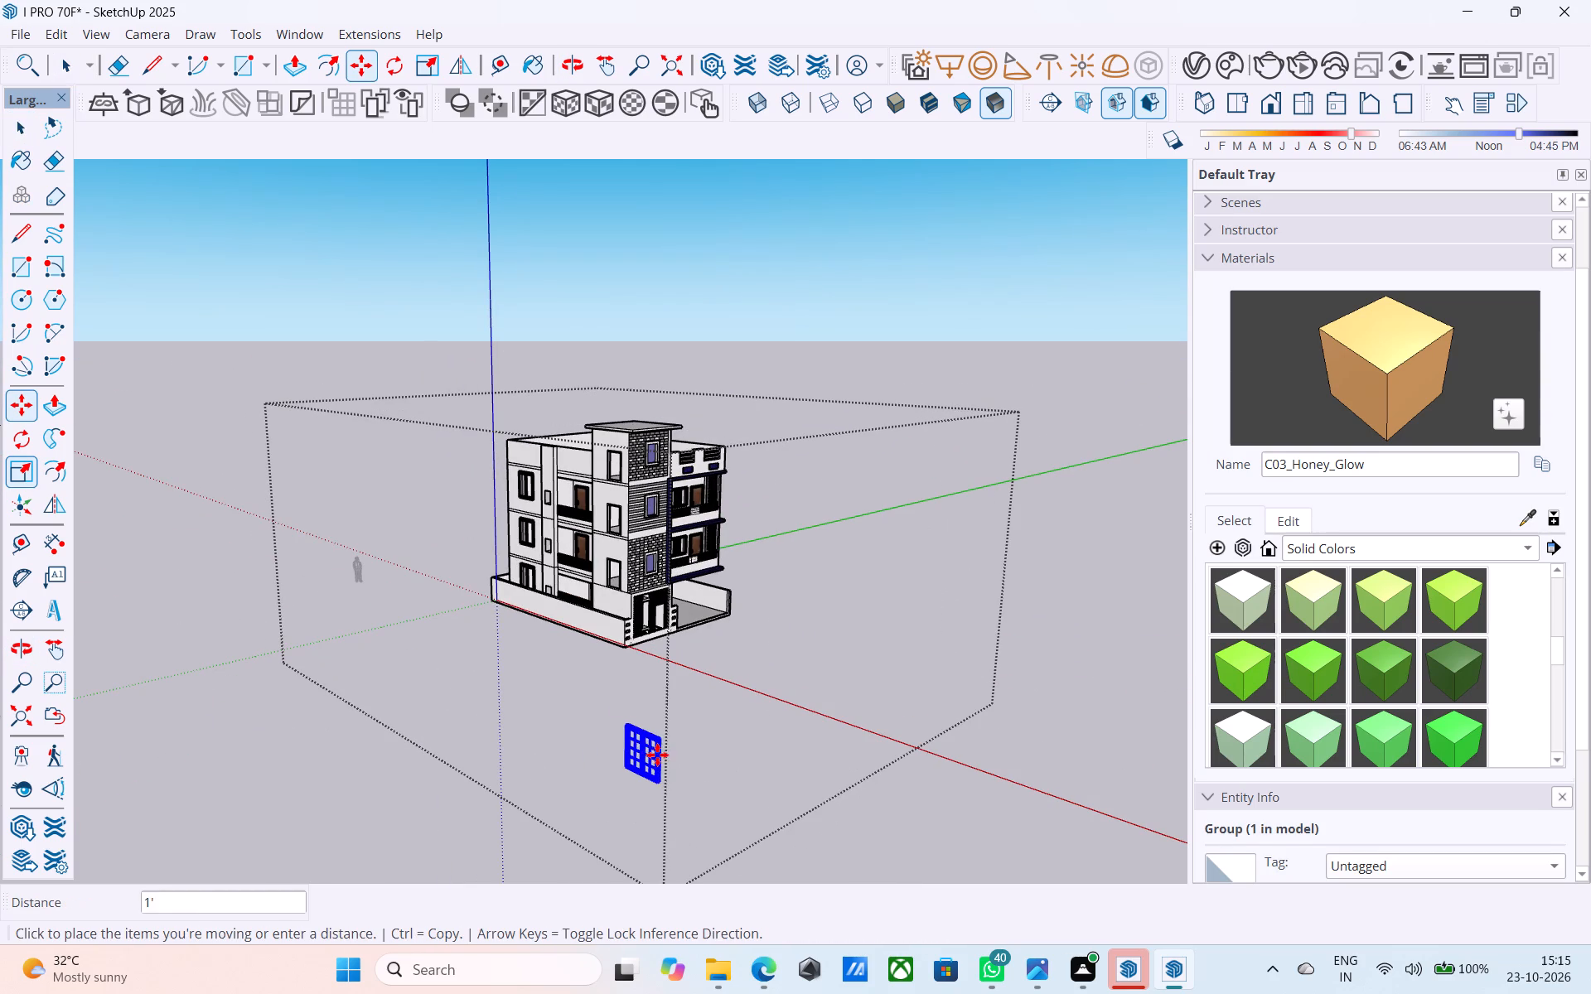
{"action": "scroll", "coordinate": [606, 610], "scroll_direction": "up", "scroll_amount": 8}
{"action": "middle_click_drag", "start_coordinate": [614, 652], "coordinate": [873, 742]}
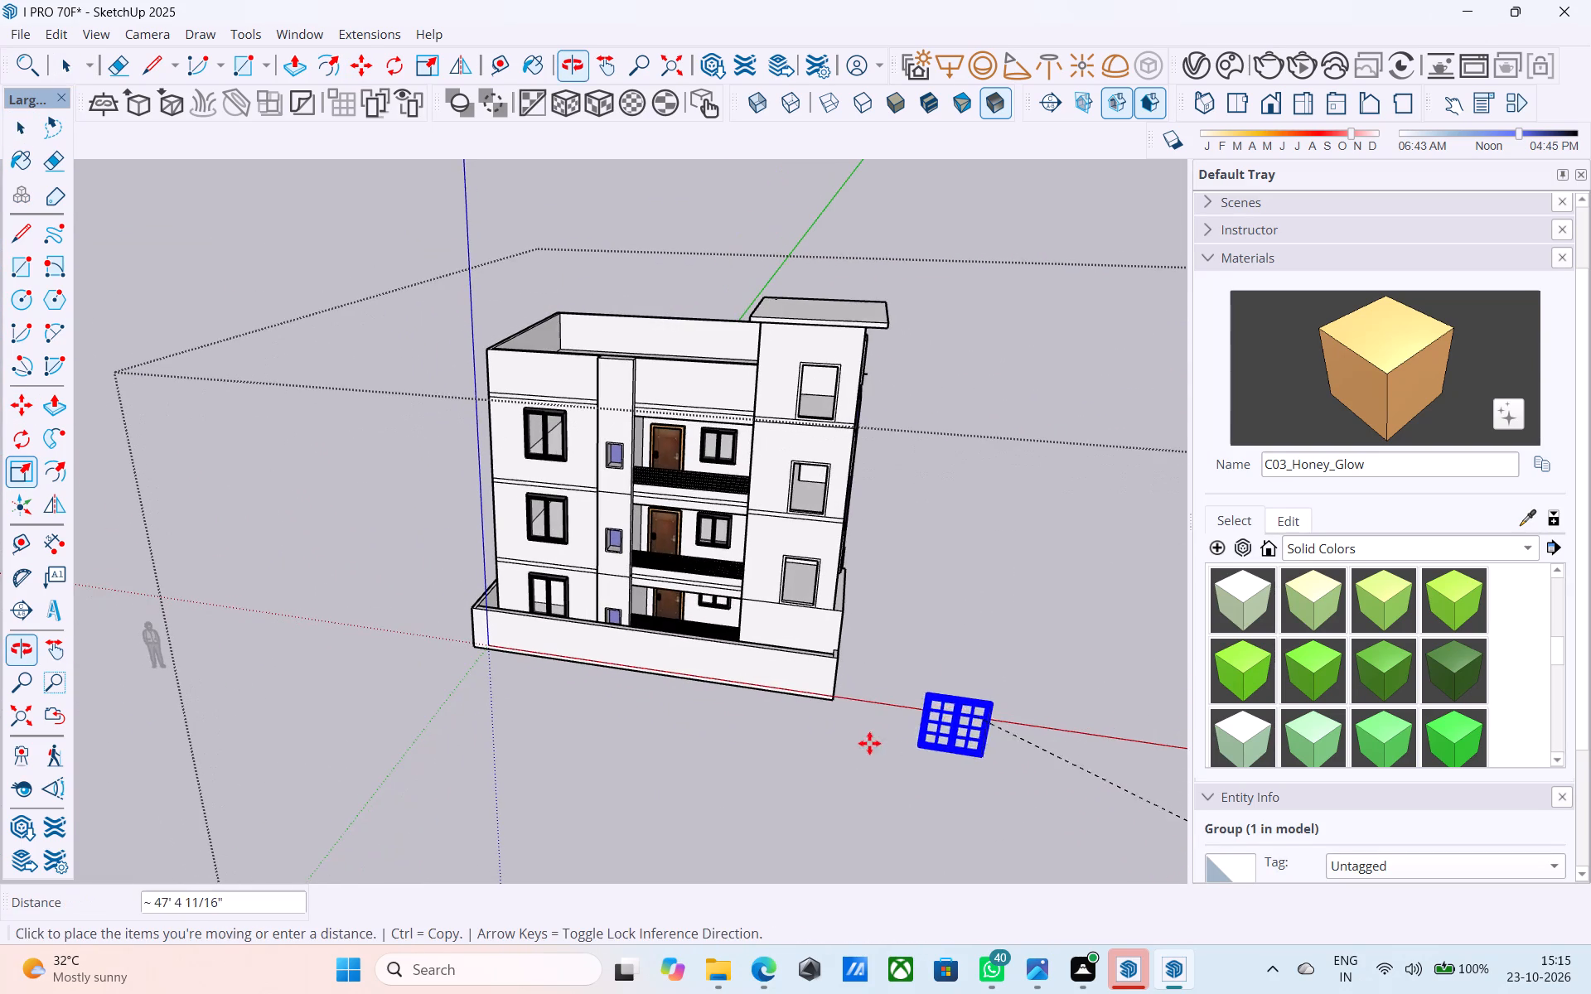
{"action": "left_click", "coordinate": [820, 762]}
Scale the gridded window down uniformly by a factor of about 0.53.
{"action": "scroll", "coordinate": [783, 765], "scroll_direction": "up", "scroll_amount": 8}
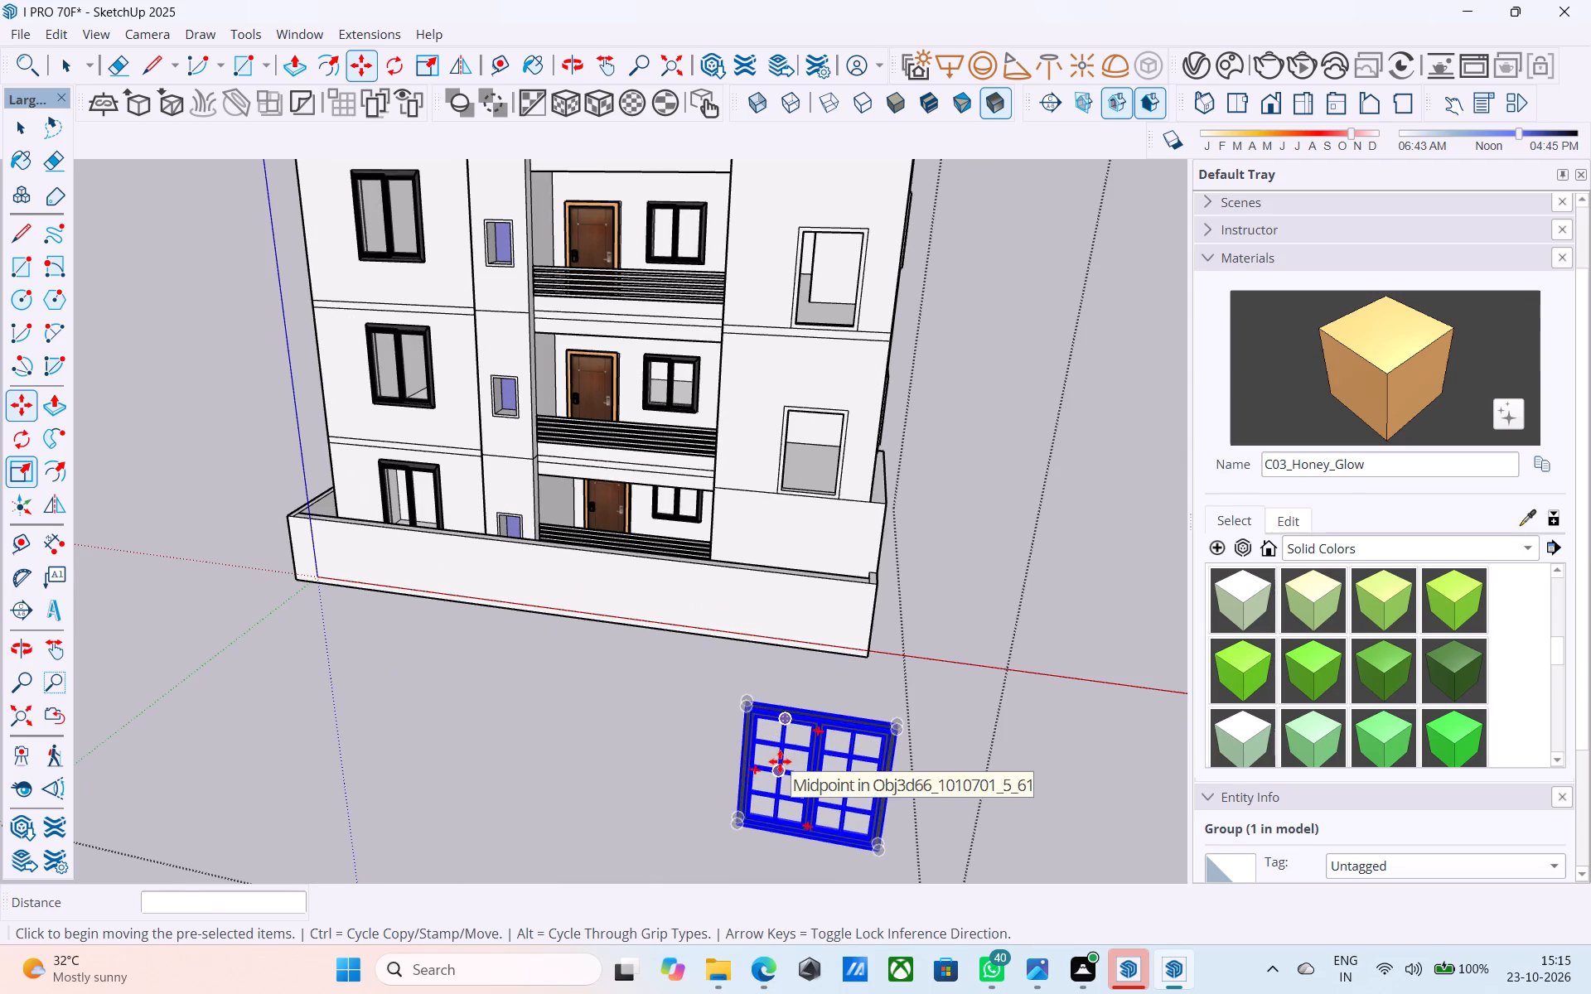
{"action": "key", "text": "s"}
{"action": "left_click", "coordinate": [883, 854]}
{"action": "left_click", "coordinate": [799, 798]}
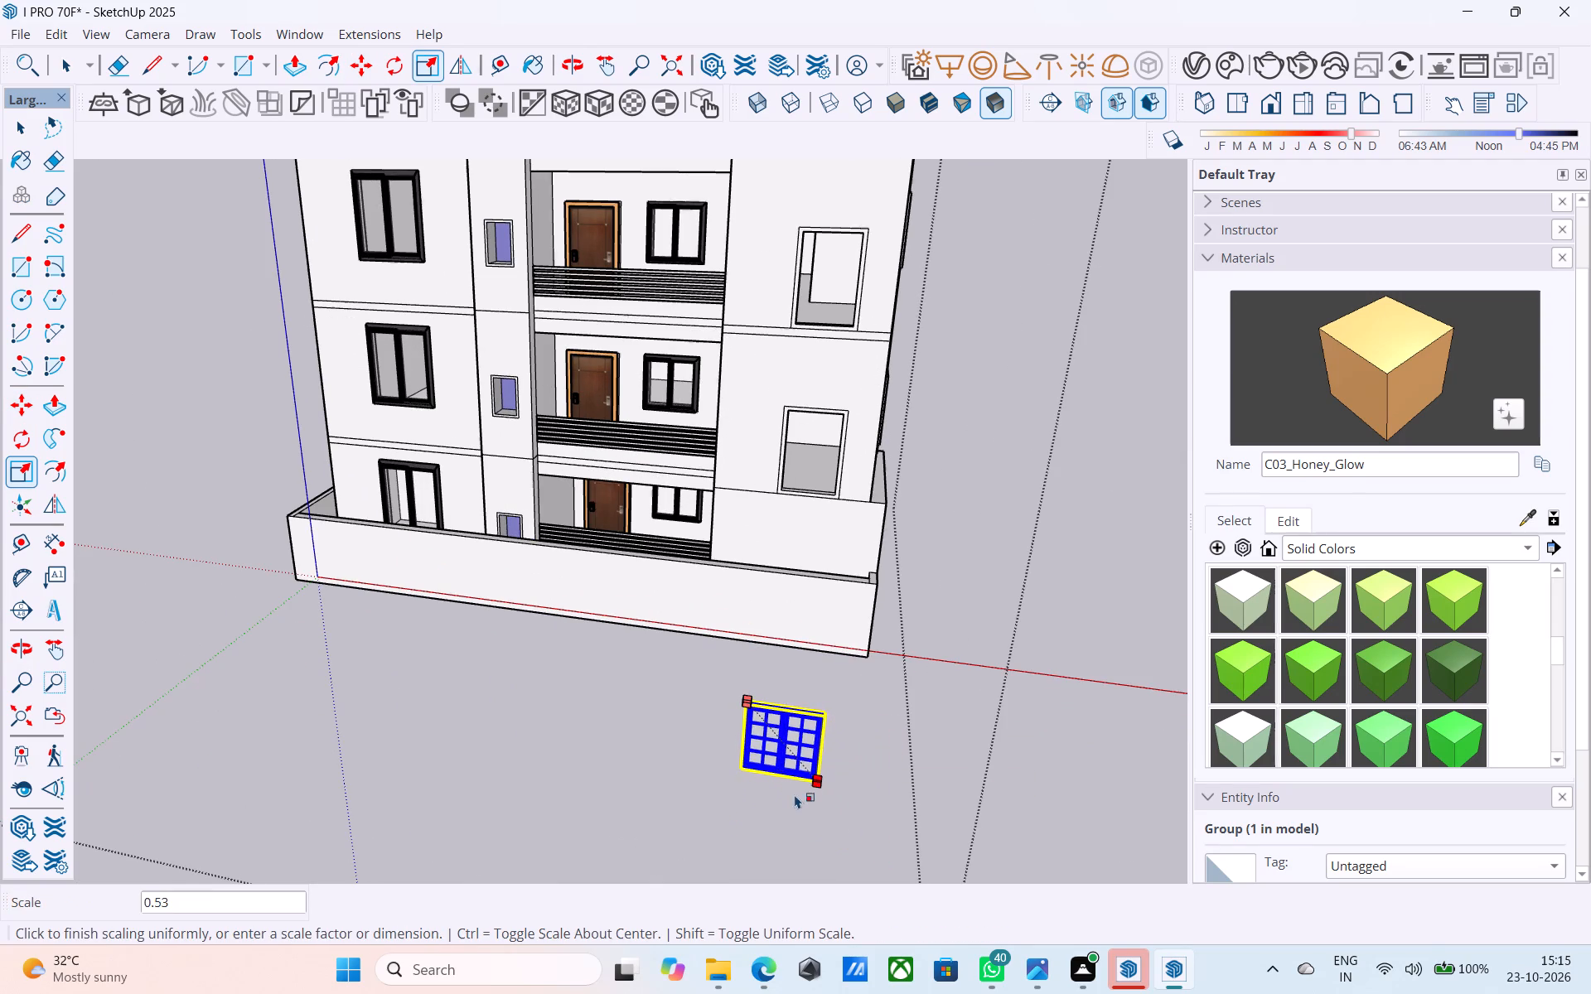
Stretch the gridded window's height by about 1.45 and narrow its width by about 0.79.
{"action": "middle_click_drag", "start_coordinate": [795, 794], "coordinate": [776, 699]}
{"action": "scroll", "coordinate": [732, 565], "scroll_direction": "up", "scroll_amount": 6}
{"action": "scroll", "coordinate": [746, 573], "scroll_direction": "down", "scroll_amount": 5}
{"action": "middle_click_drag", "start_coordinate": [746, 573], "coordinate": [748, 585], "text": "shift"}
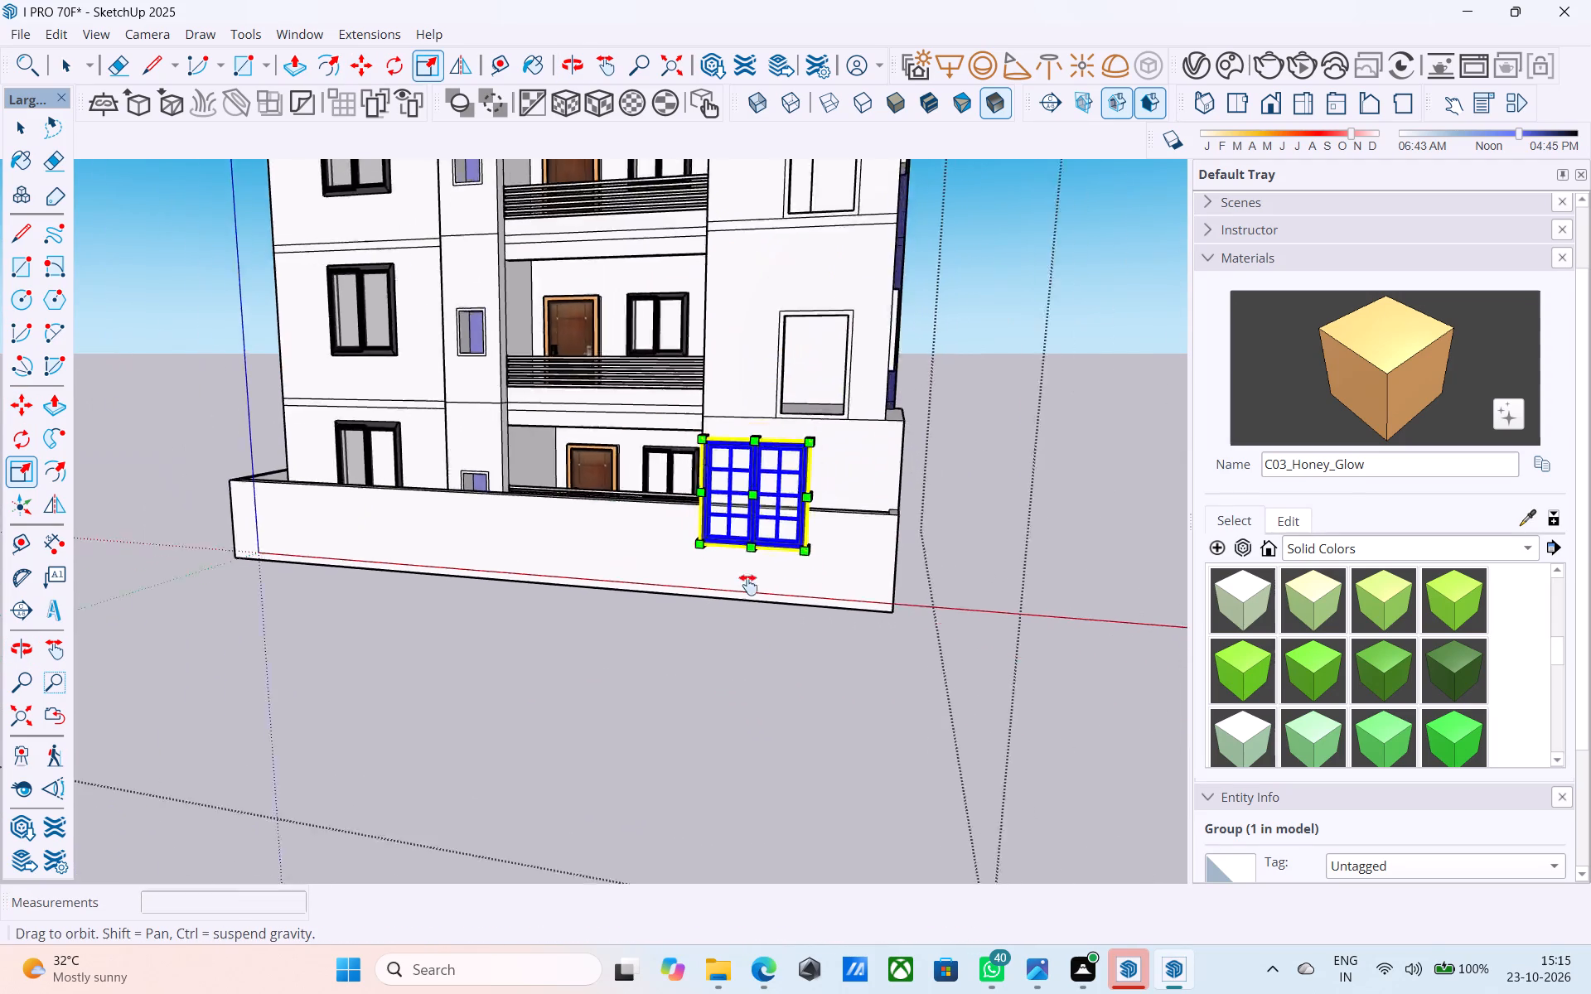
{"action": "middle_click_drag", "start_coordinate": [748, 585], "coordinate": [746, 639], "text": "shift"}
{"action": "middle_click_drag", "start_coordinate": [747, 639], "coordinate": [777, 696], "text": "shift"}
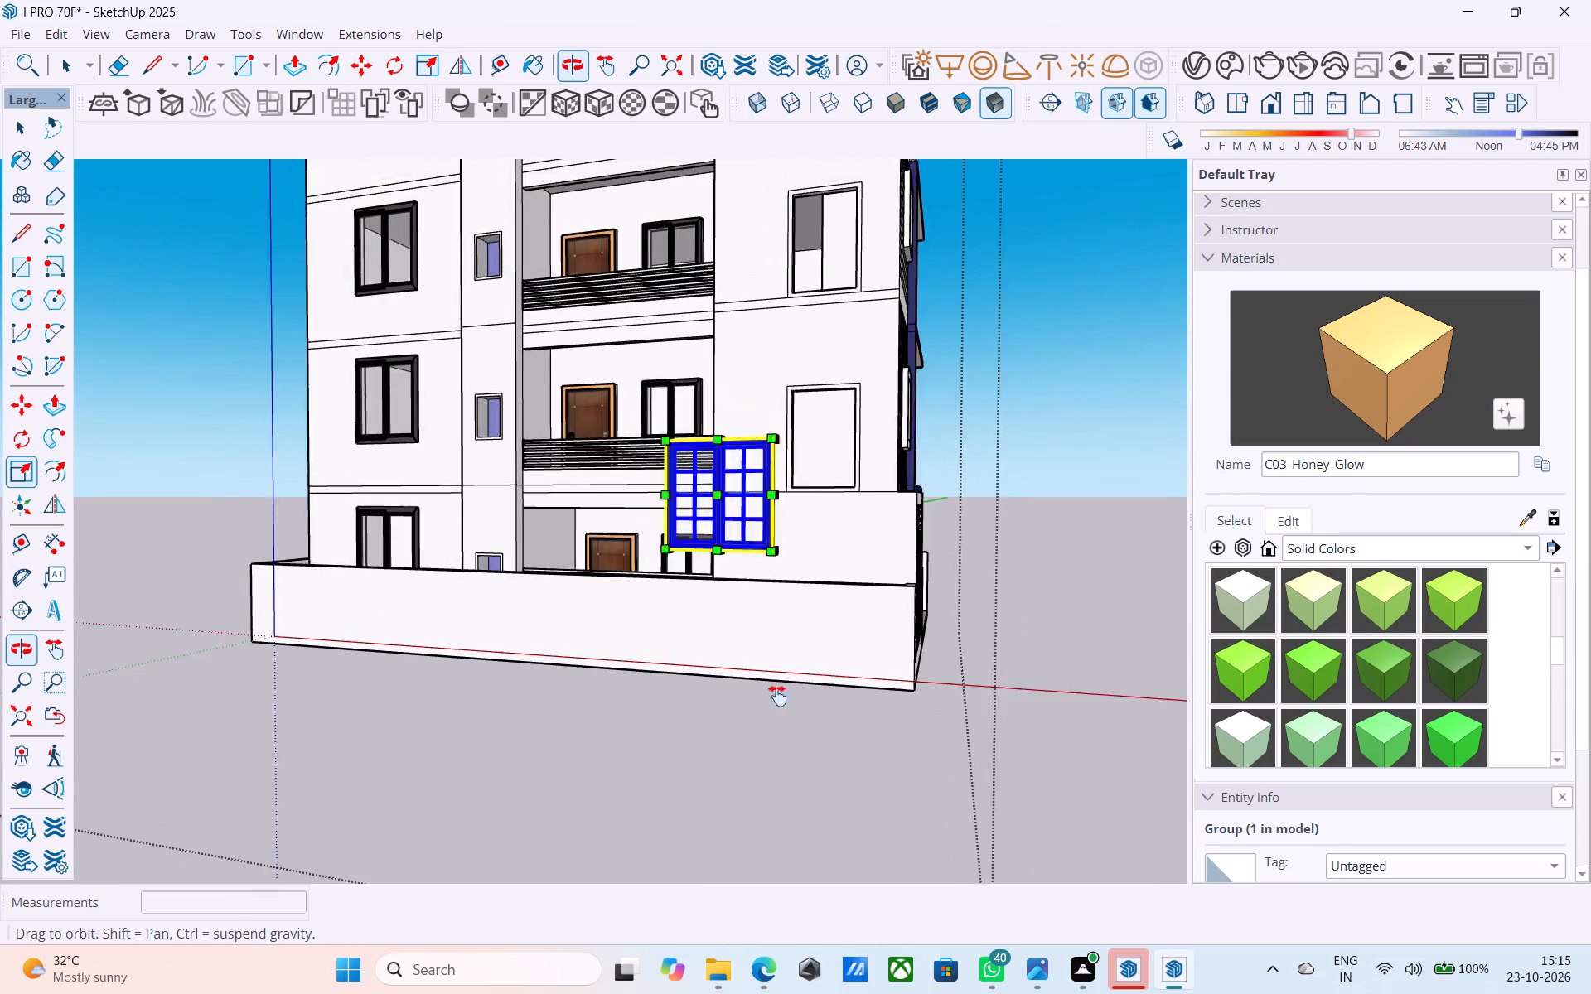
{"action": "middle_click_drag", "start_coordinate": [777, 696], "coordinate": [770, 670], "text": "shift"}
{"action": "scroll", "coordinate": [670, 430], "scroll_direction": "up", "scroll_amount": 6}
{"action": "middle_click_drag", "start_coordinate": [694, 447], "coordinate": [742, 524], "text": "shift"}
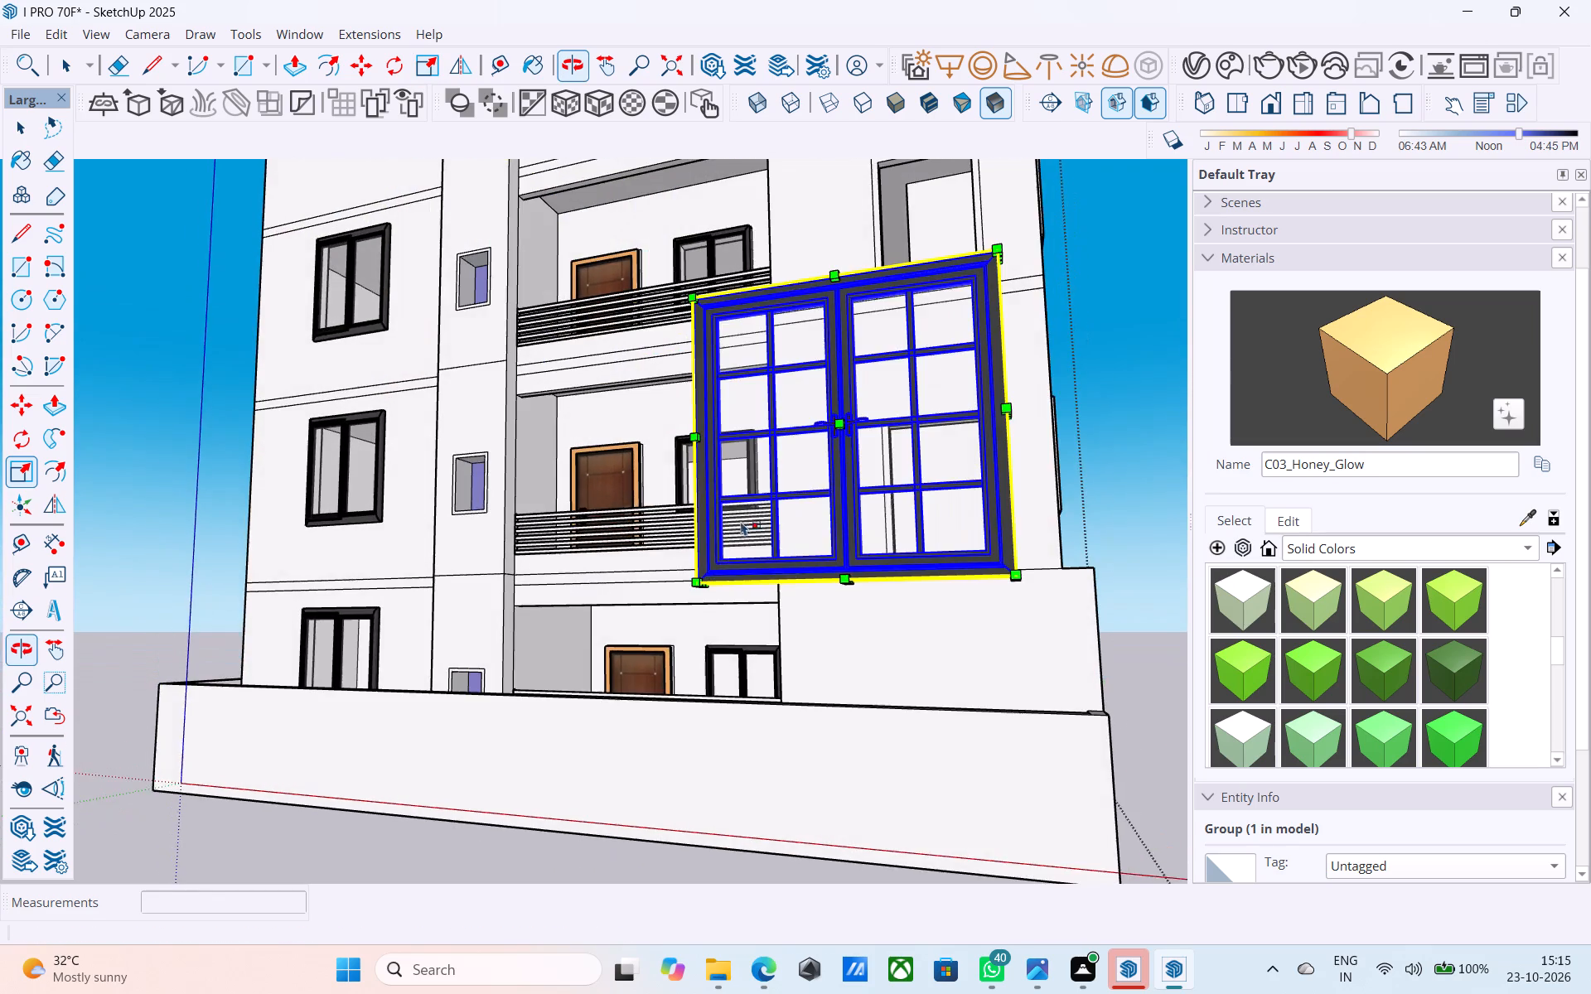
{"action": "middle_click_drag", "start_coordinate": [740, 515], "coordinate": [467, 439]}
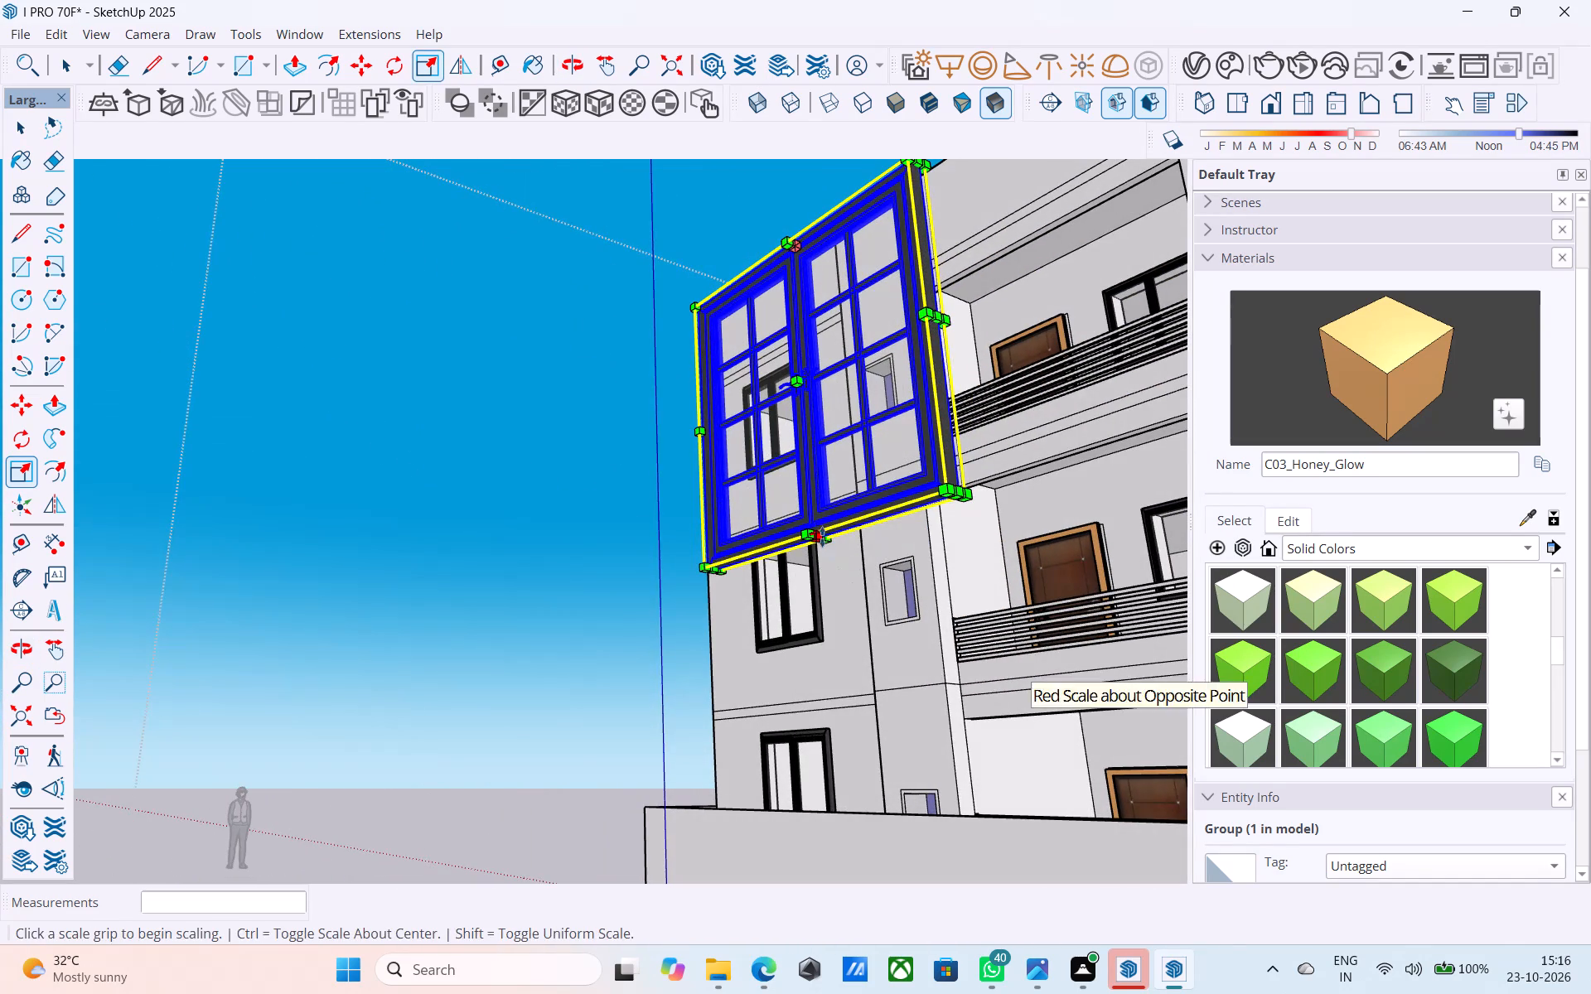
{"action": "left_click", "coordinate": [822, 537]}
{"action": "left_click", "coordinate": [829, 688]}
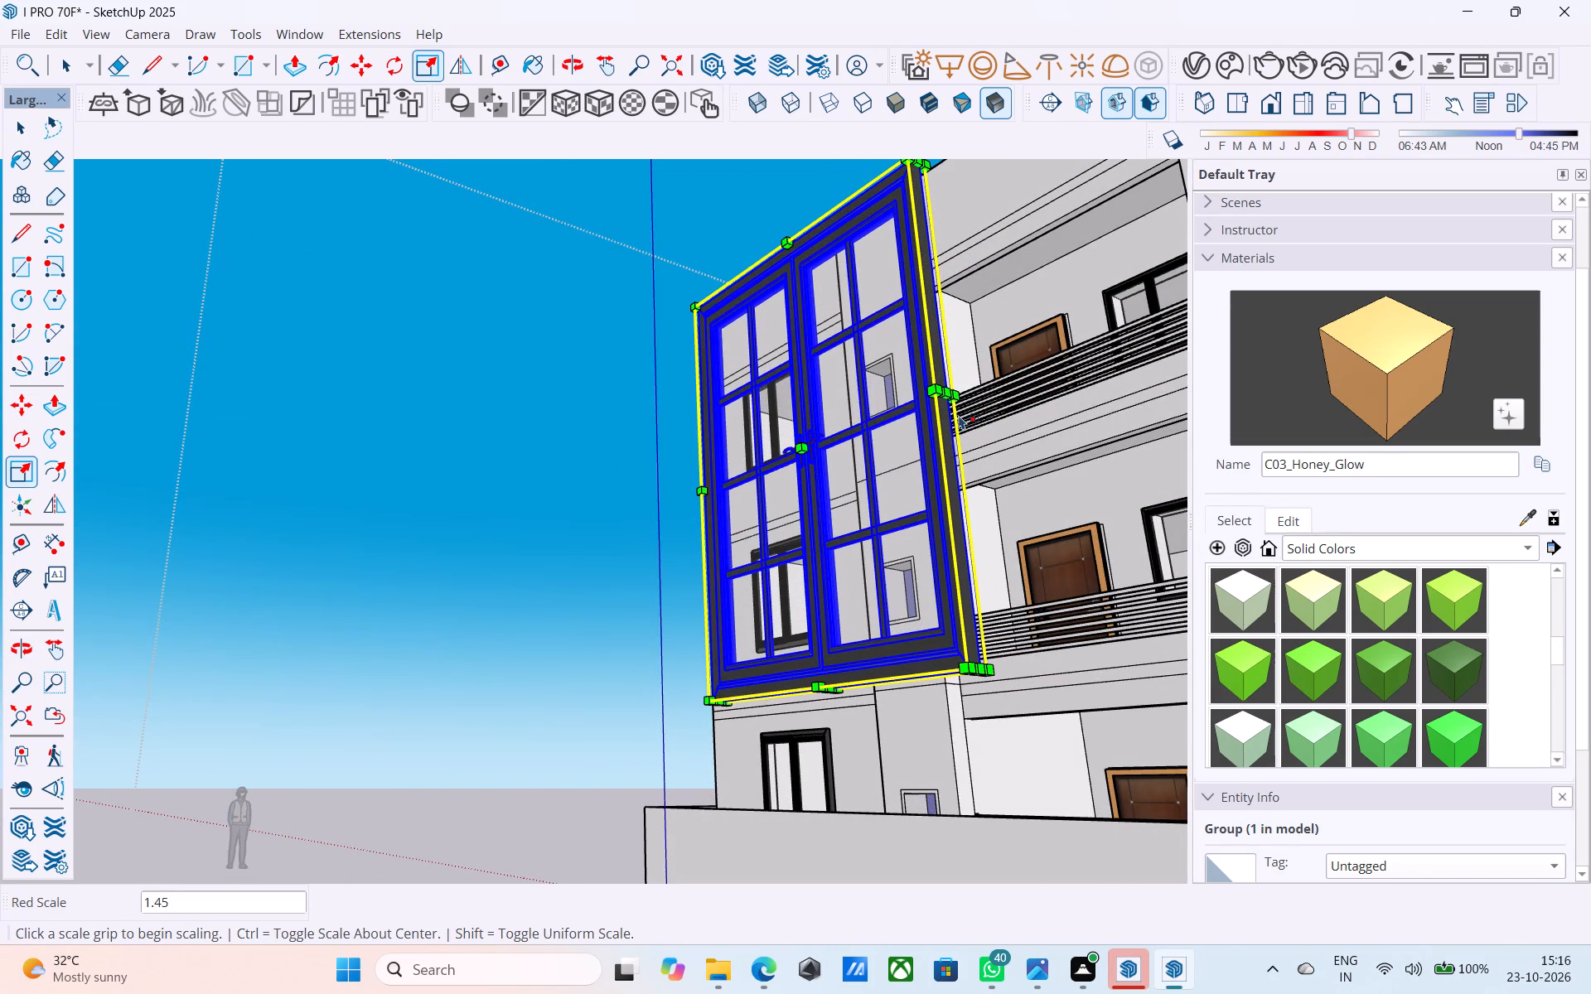
{"action": "left_click", "coordinate": [947, 398]}
{"action": "left_click", "coordinate": [888, 437]}
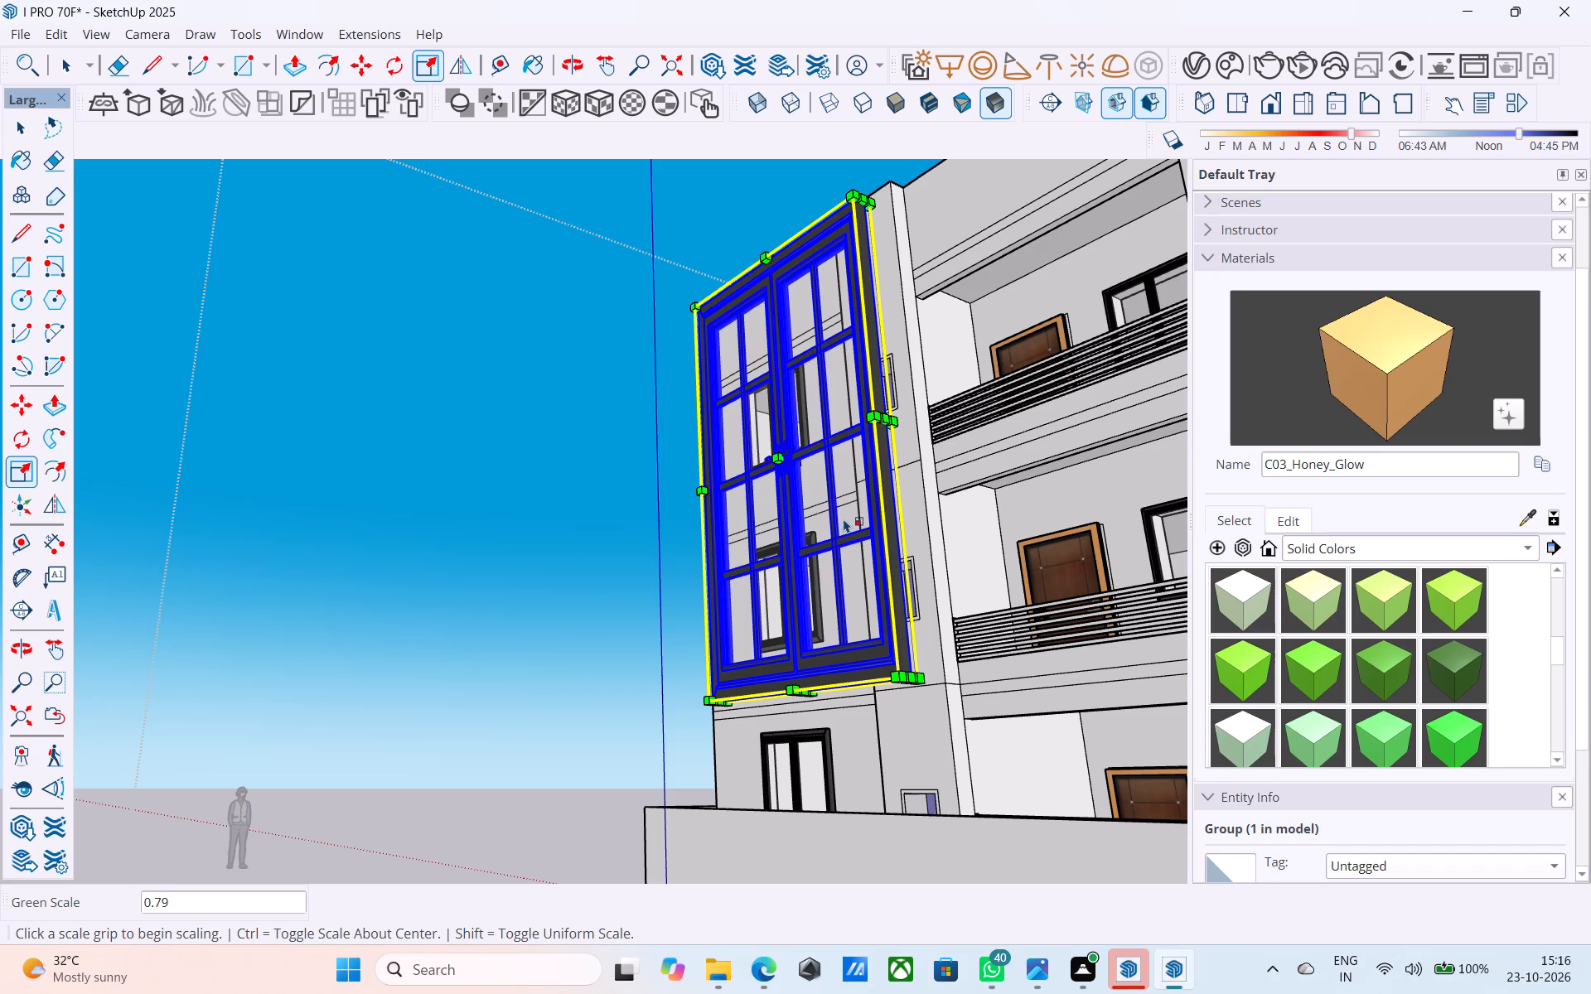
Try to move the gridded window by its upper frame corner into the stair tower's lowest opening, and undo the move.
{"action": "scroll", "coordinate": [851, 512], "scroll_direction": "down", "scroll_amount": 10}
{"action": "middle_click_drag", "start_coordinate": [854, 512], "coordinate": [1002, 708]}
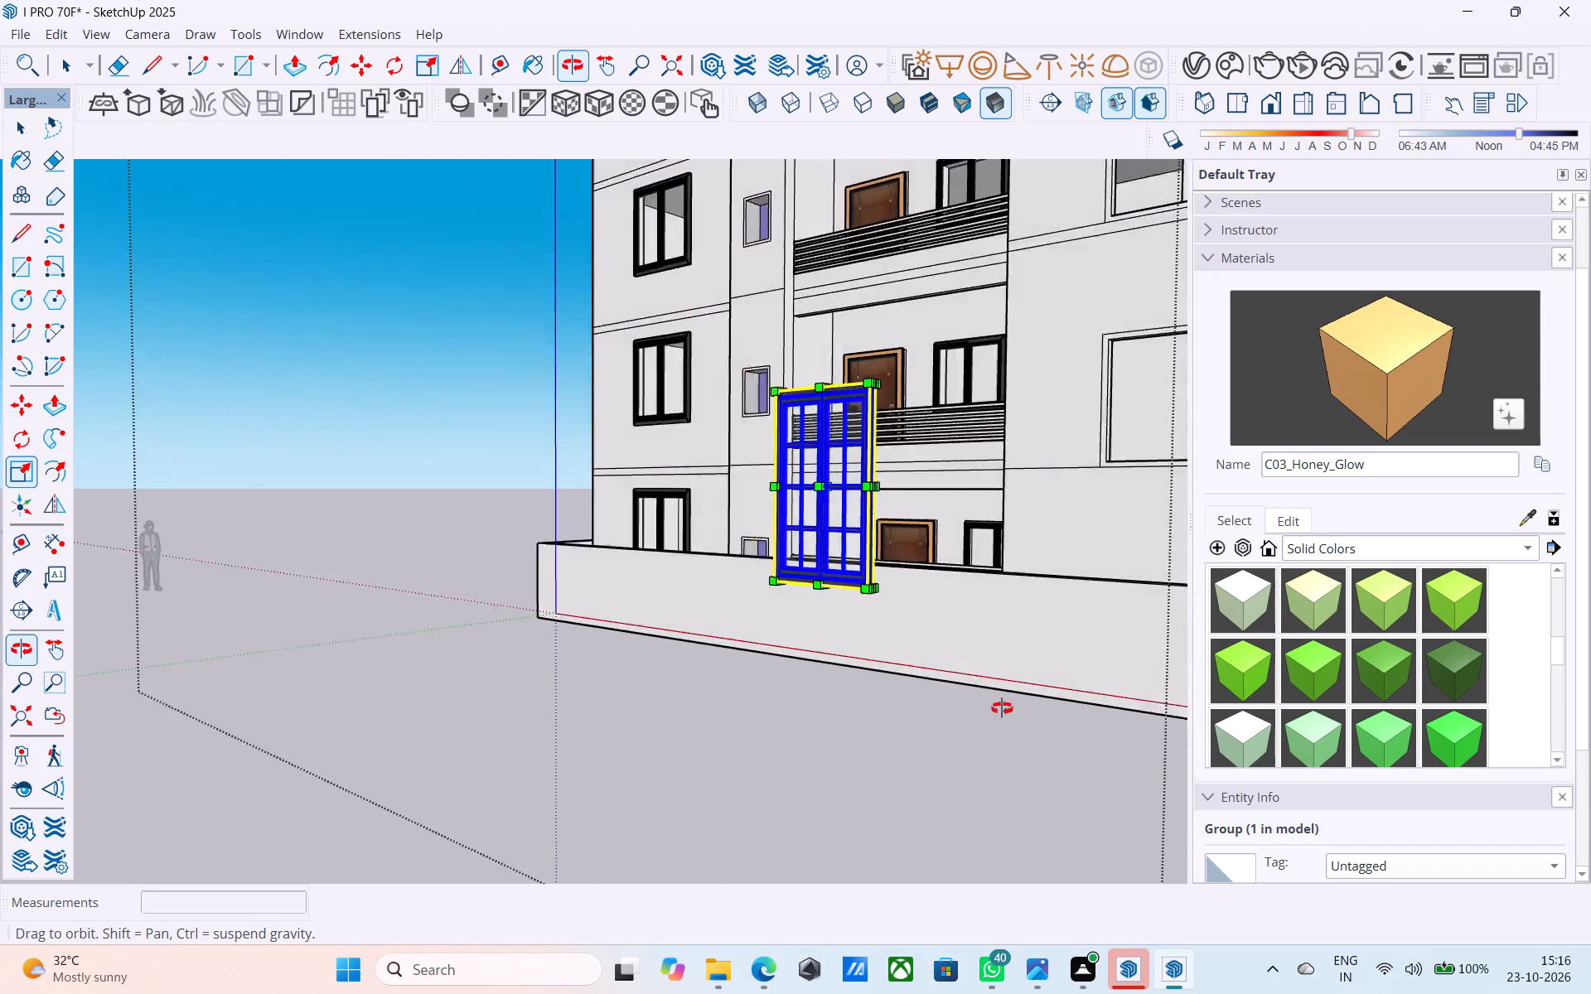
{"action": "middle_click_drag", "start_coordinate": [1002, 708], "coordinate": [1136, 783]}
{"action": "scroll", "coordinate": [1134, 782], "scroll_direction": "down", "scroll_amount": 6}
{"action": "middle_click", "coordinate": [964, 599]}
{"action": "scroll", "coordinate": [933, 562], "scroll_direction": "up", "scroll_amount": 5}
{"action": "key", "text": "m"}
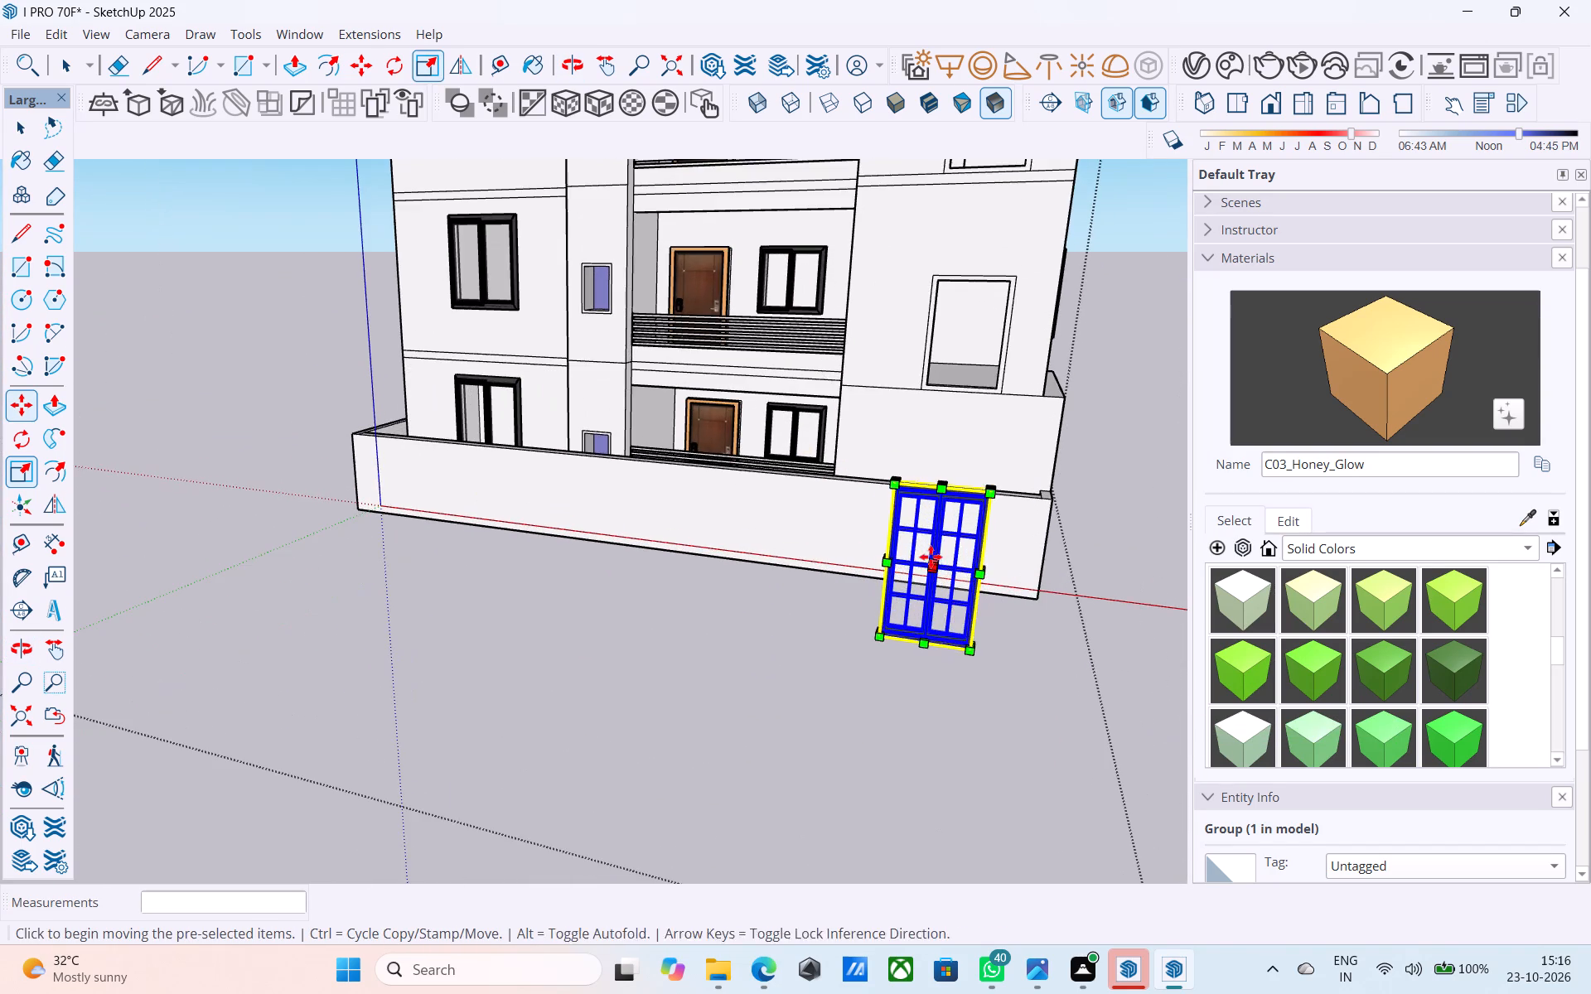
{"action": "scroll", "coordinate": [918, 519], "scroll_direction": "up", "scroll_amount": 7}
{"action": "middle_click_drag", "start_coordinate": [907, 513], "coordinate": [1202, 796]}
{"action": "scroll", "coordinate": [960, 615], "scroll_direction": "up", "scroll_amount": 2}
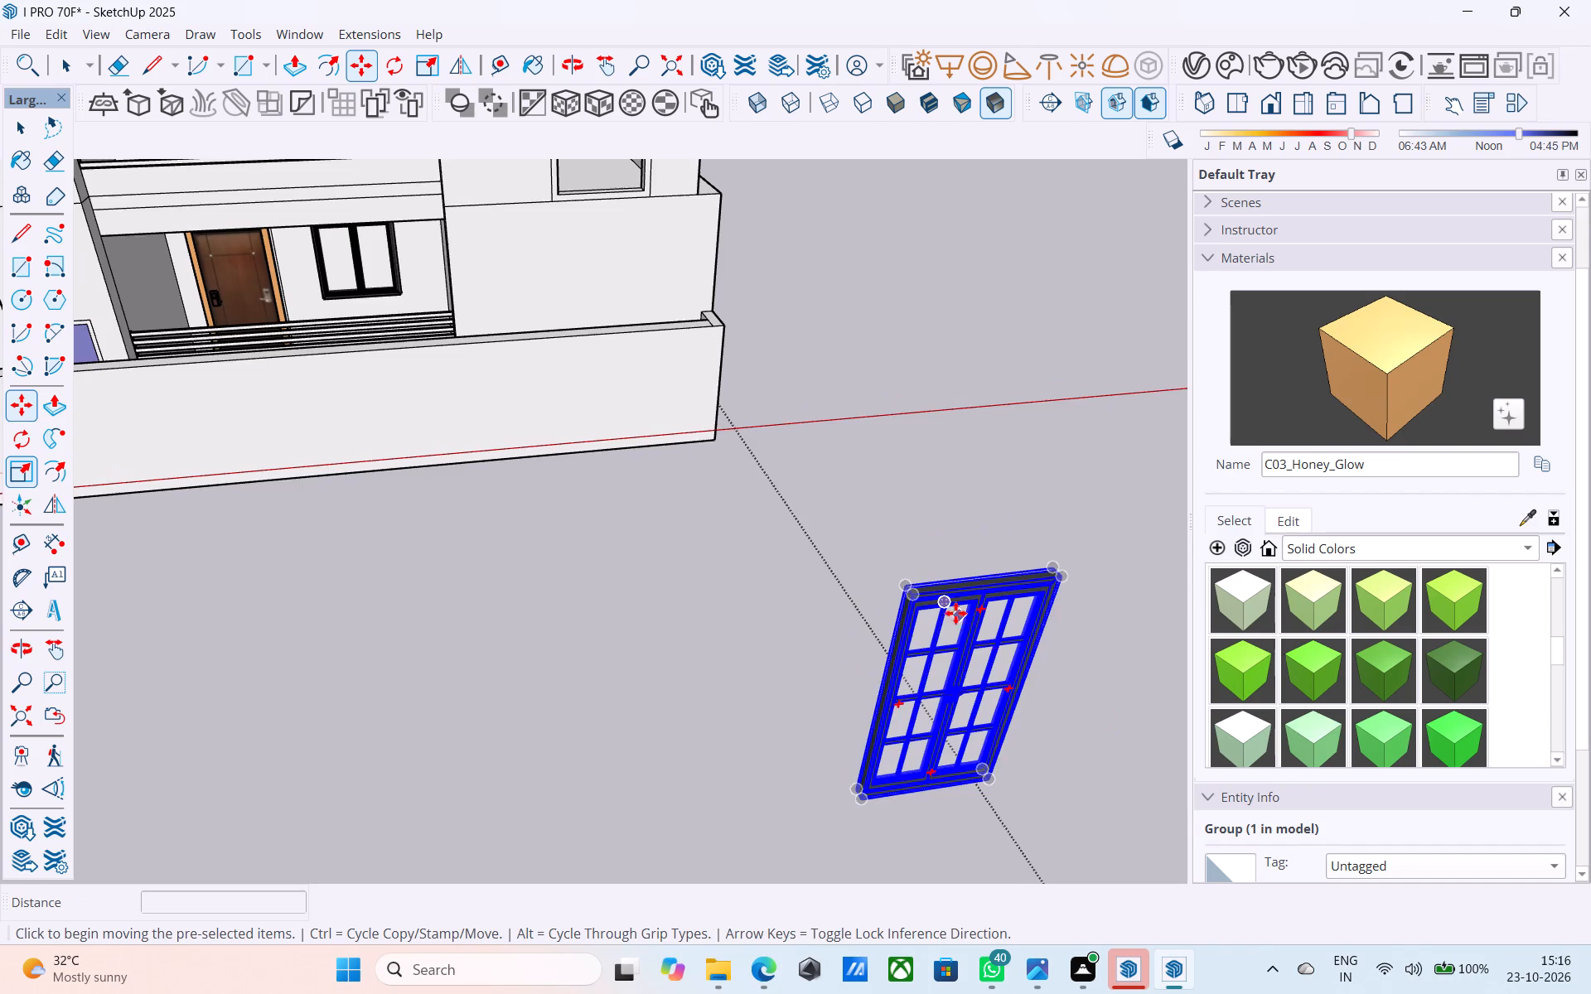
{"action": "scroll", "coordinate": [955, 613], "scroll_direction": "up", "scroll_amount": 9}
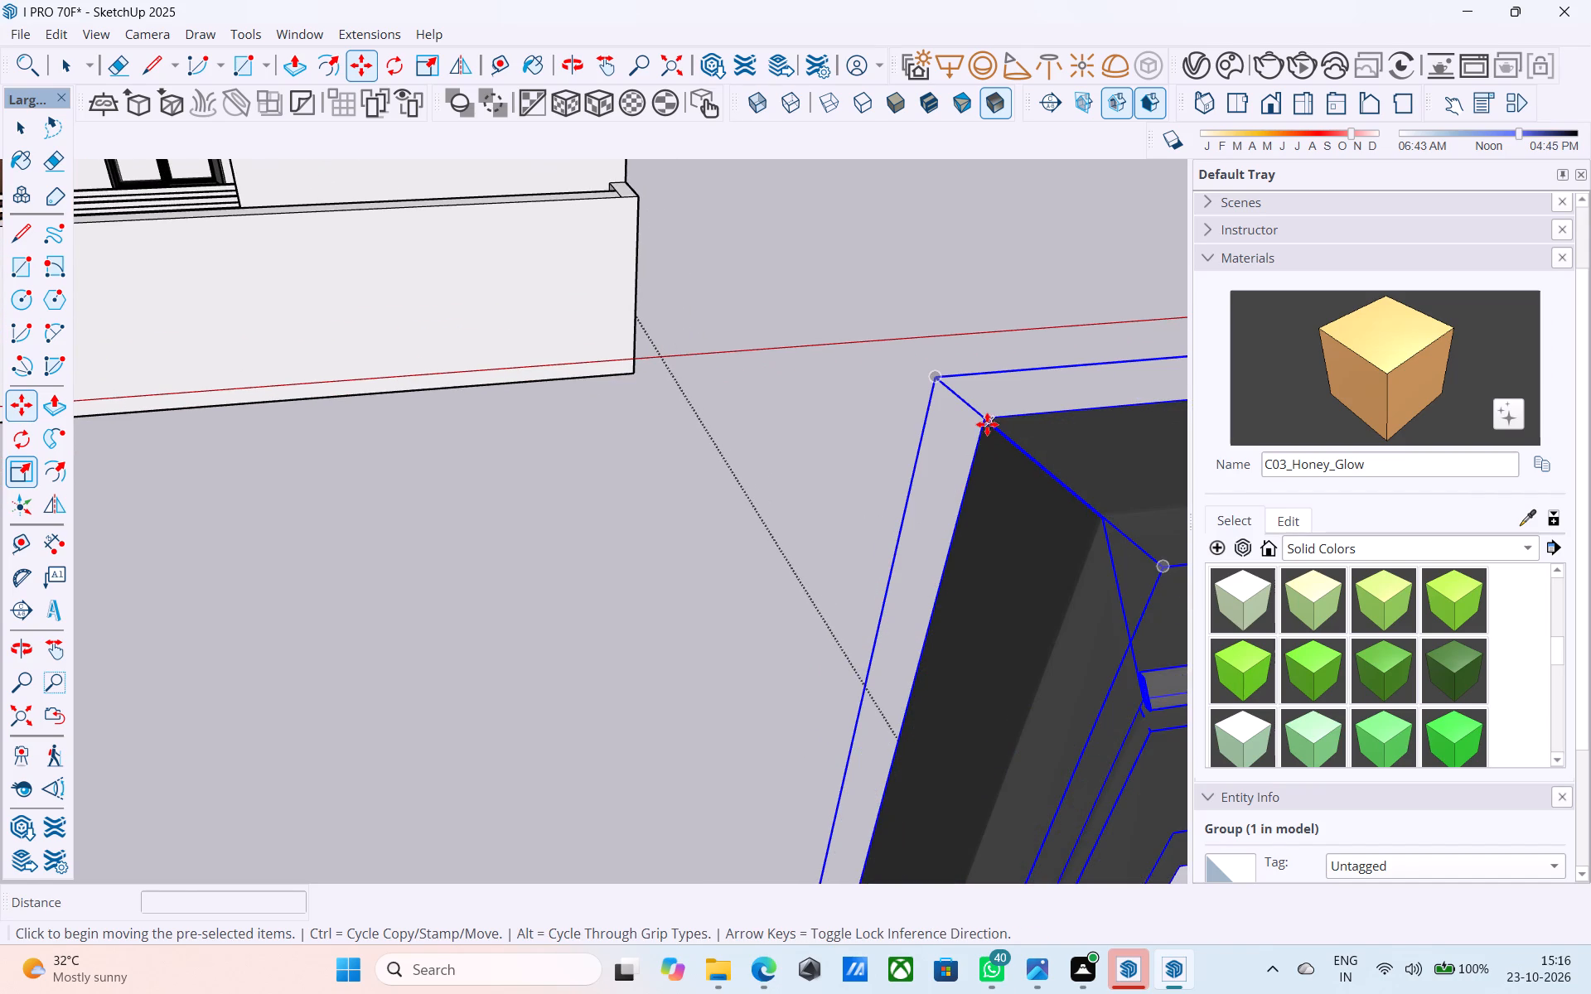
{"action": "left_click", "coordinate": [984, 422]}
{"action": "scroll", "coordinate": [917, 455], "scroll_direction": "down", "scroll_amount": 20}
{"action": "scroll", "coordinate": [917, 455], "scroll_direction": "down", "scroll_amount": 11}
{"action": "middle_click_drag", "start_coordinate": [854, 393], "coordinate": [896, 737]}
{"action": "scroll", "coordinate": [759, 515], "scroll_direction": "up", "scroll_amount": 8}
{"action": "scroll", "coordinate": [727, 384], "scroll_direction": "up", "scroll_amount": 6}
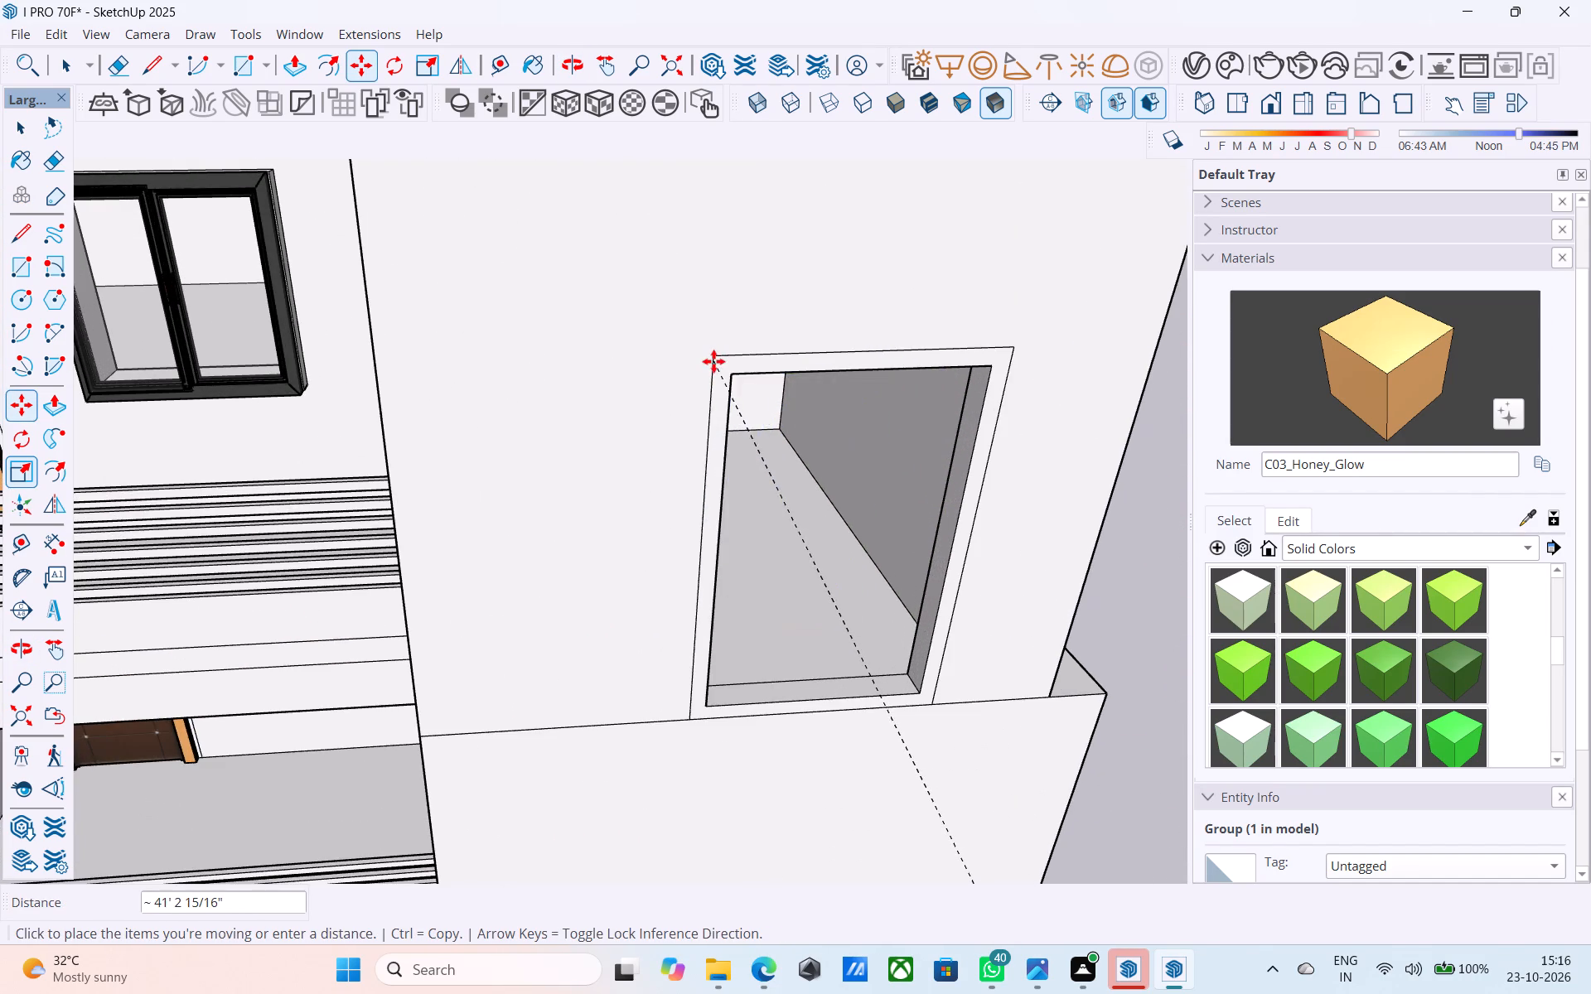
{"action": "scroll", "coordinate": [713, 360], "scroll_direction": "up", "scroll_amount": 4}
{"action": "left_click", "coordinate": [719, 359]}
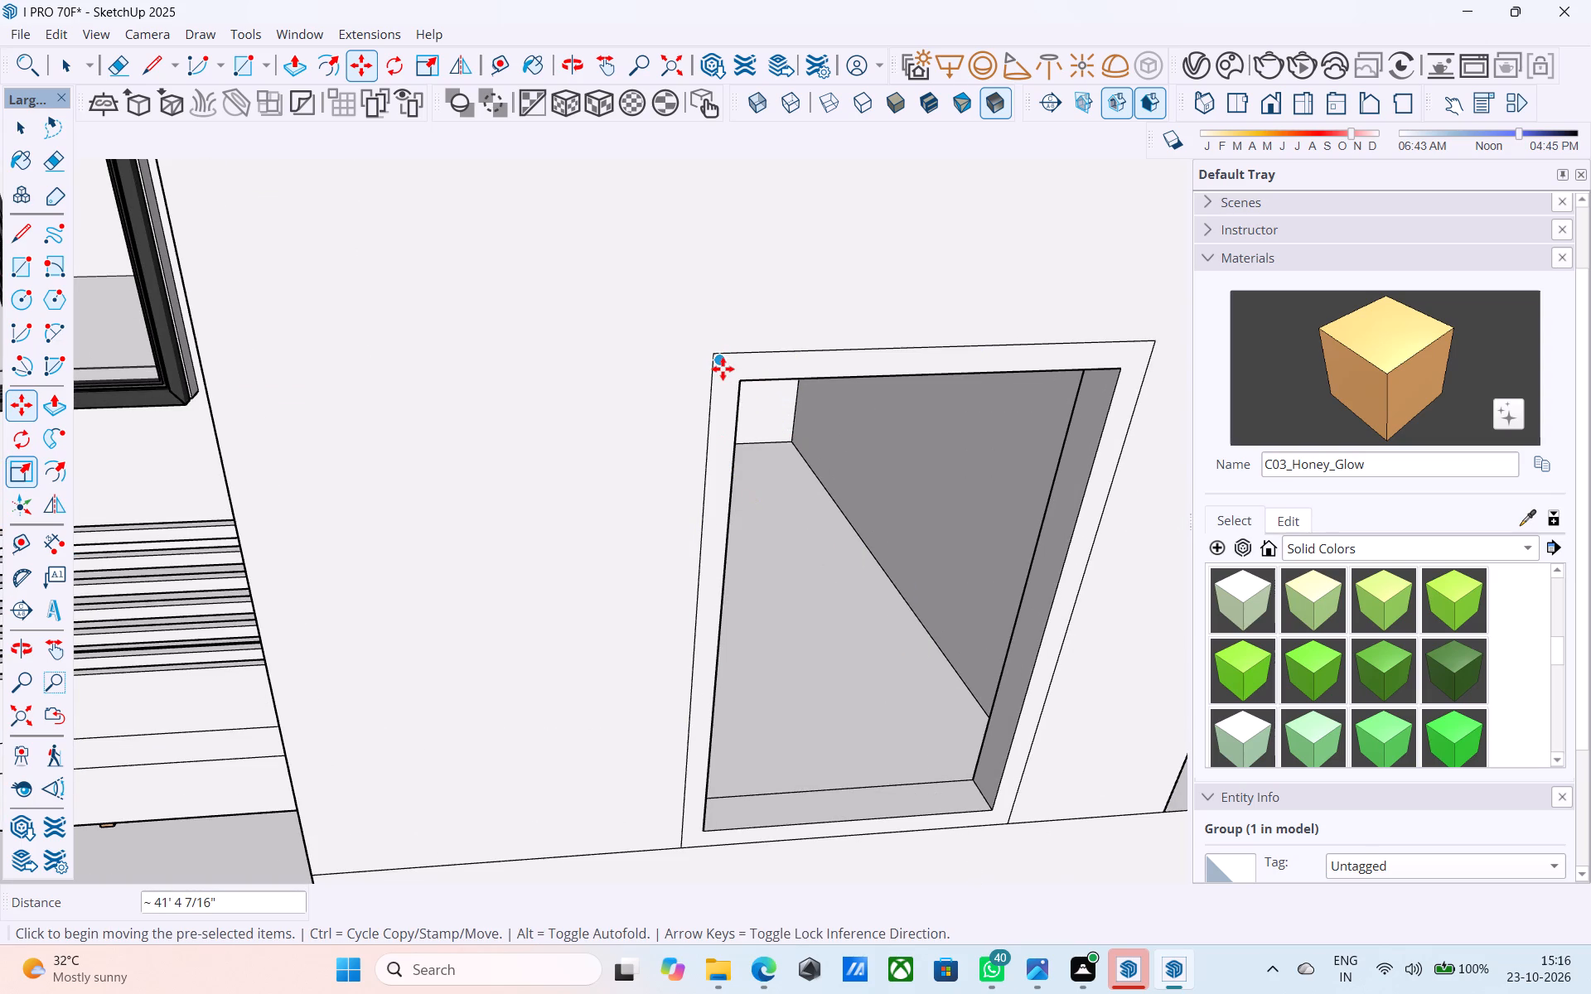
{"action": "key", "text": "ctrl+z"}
Copy the gridded window by its upper frame corner onto the matching corner of the stair tower's lowest opening.
{"action": "scroll", "coordinate": [724, 358], "scroll_direction": "down", "scroll_amount": 20}
{"action": "scroll", "coordinate": [724, 358], "scroll_direction": "down", "scroll_amount": 9}
{"action": "key", "text": "space"}
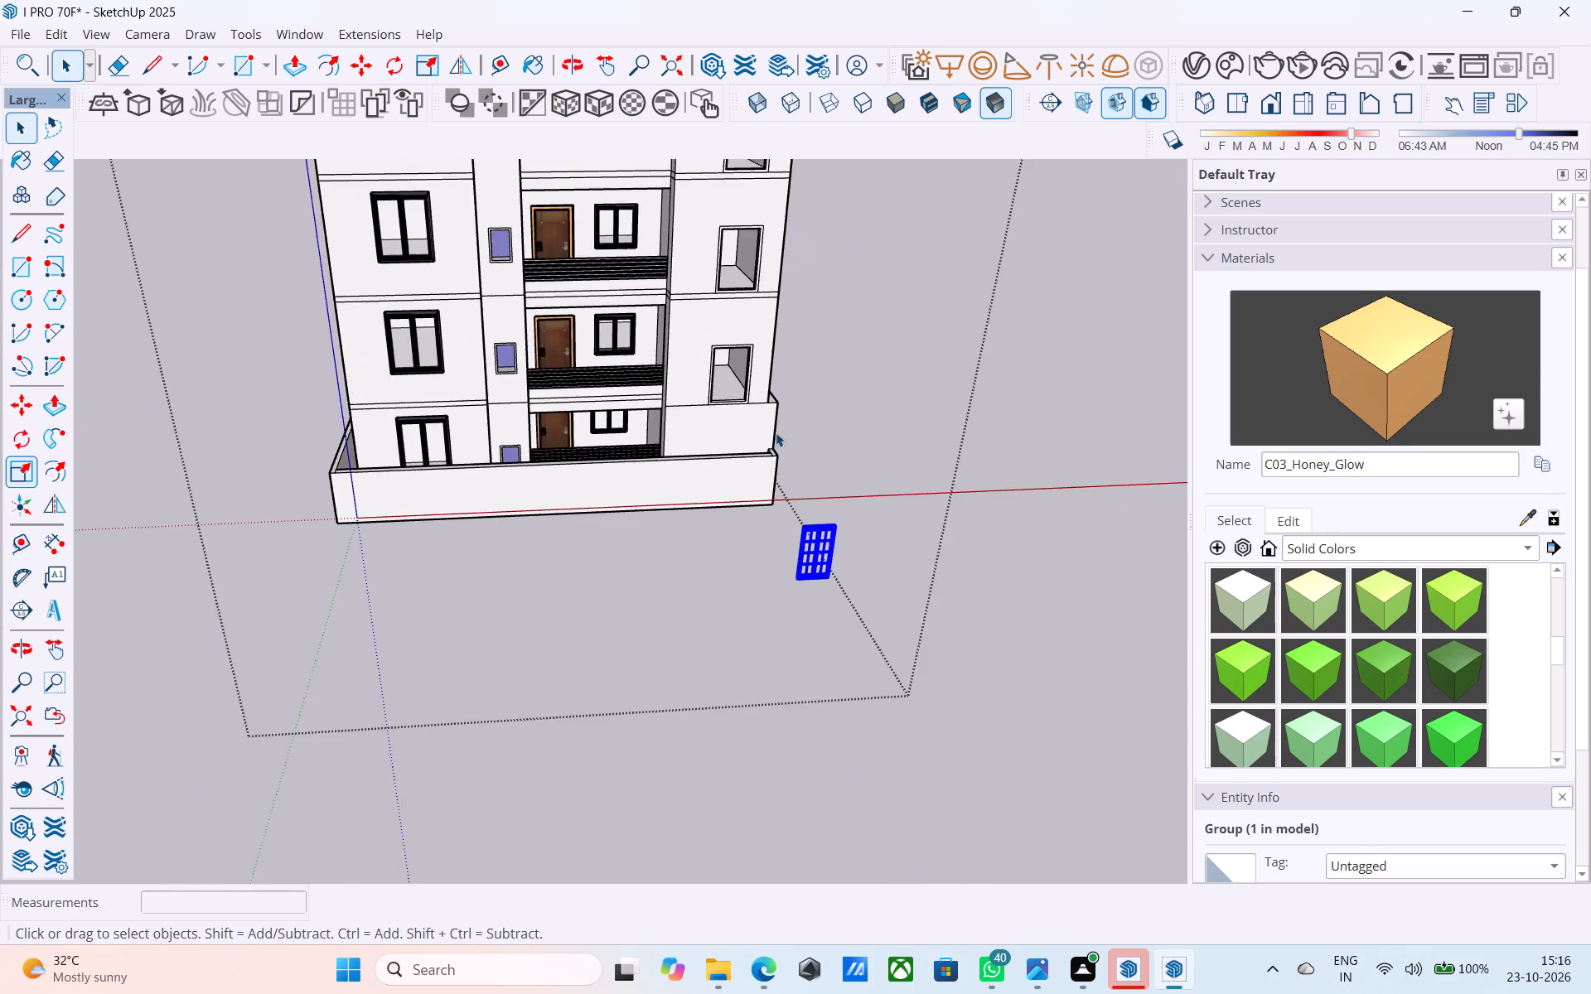
{"action": "scroll", "coordinate": [786, 464], "scroll_direction": "up", "scroll_amount": 7}
{"action": "key", "text": "m"}
{"action": "scroll", "coordinate": [862, 616], "scroll_direction": "up", "scroll_amount": 12}
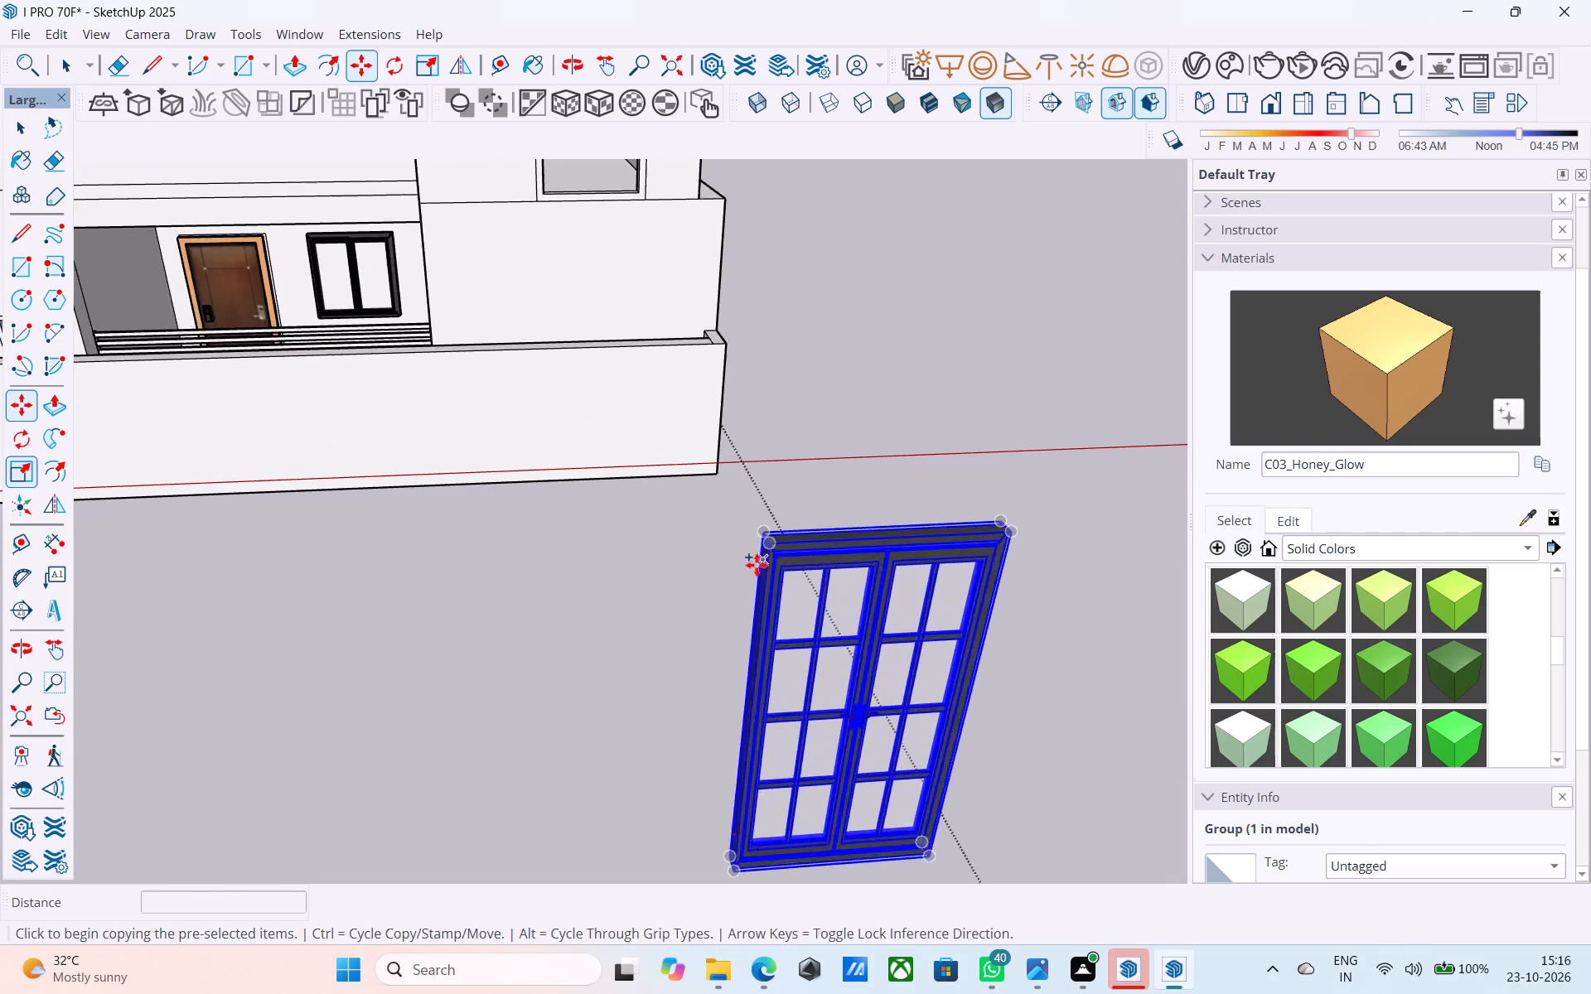
{"action": "scroll", "coordinate": [757, 565], "scroll_direction": "up", "scroll_amount": 2}
{"action": "scroll", "coordinate": [752, 549], "scroll_direction": "down", "scroll_amount": 2}
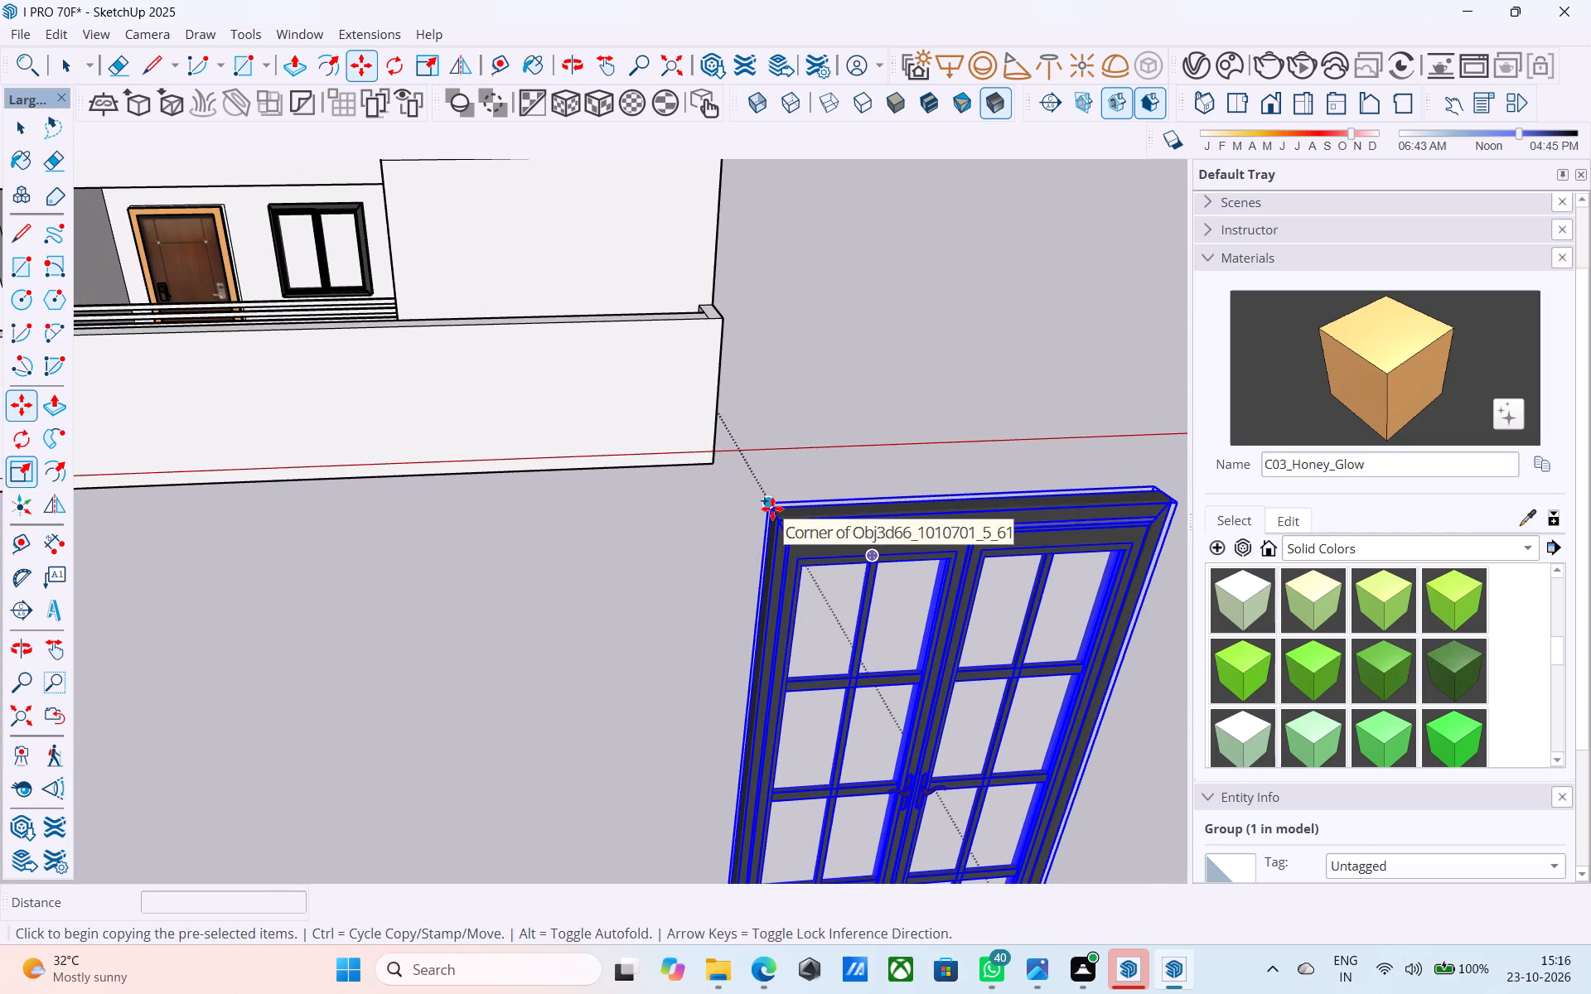
{"action": "scroll", "coordinate": [772, 509], "scroll_direction": "up", "scroll_amount": 7}
{"action": "middle_click_drag", "start_coordinate": [781, 511], "coordinate": [1028, 498]}
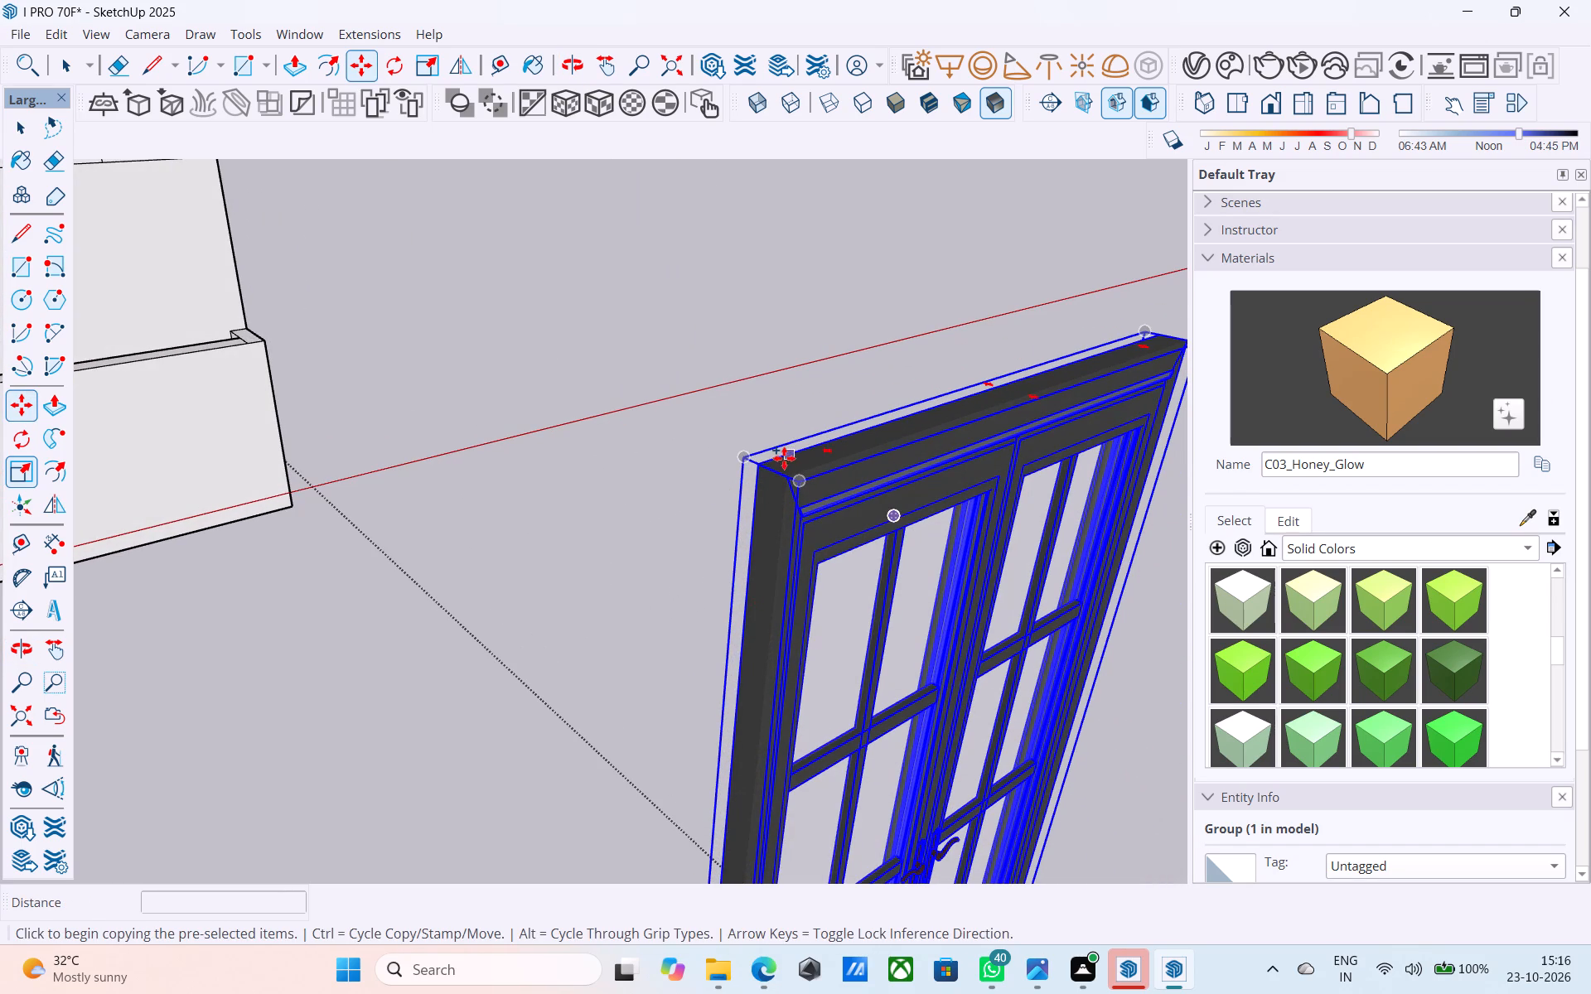
{"action": "scroll", "coordinate": [764, 467], "scroll_direction": "up", "scroll_amount": 6}
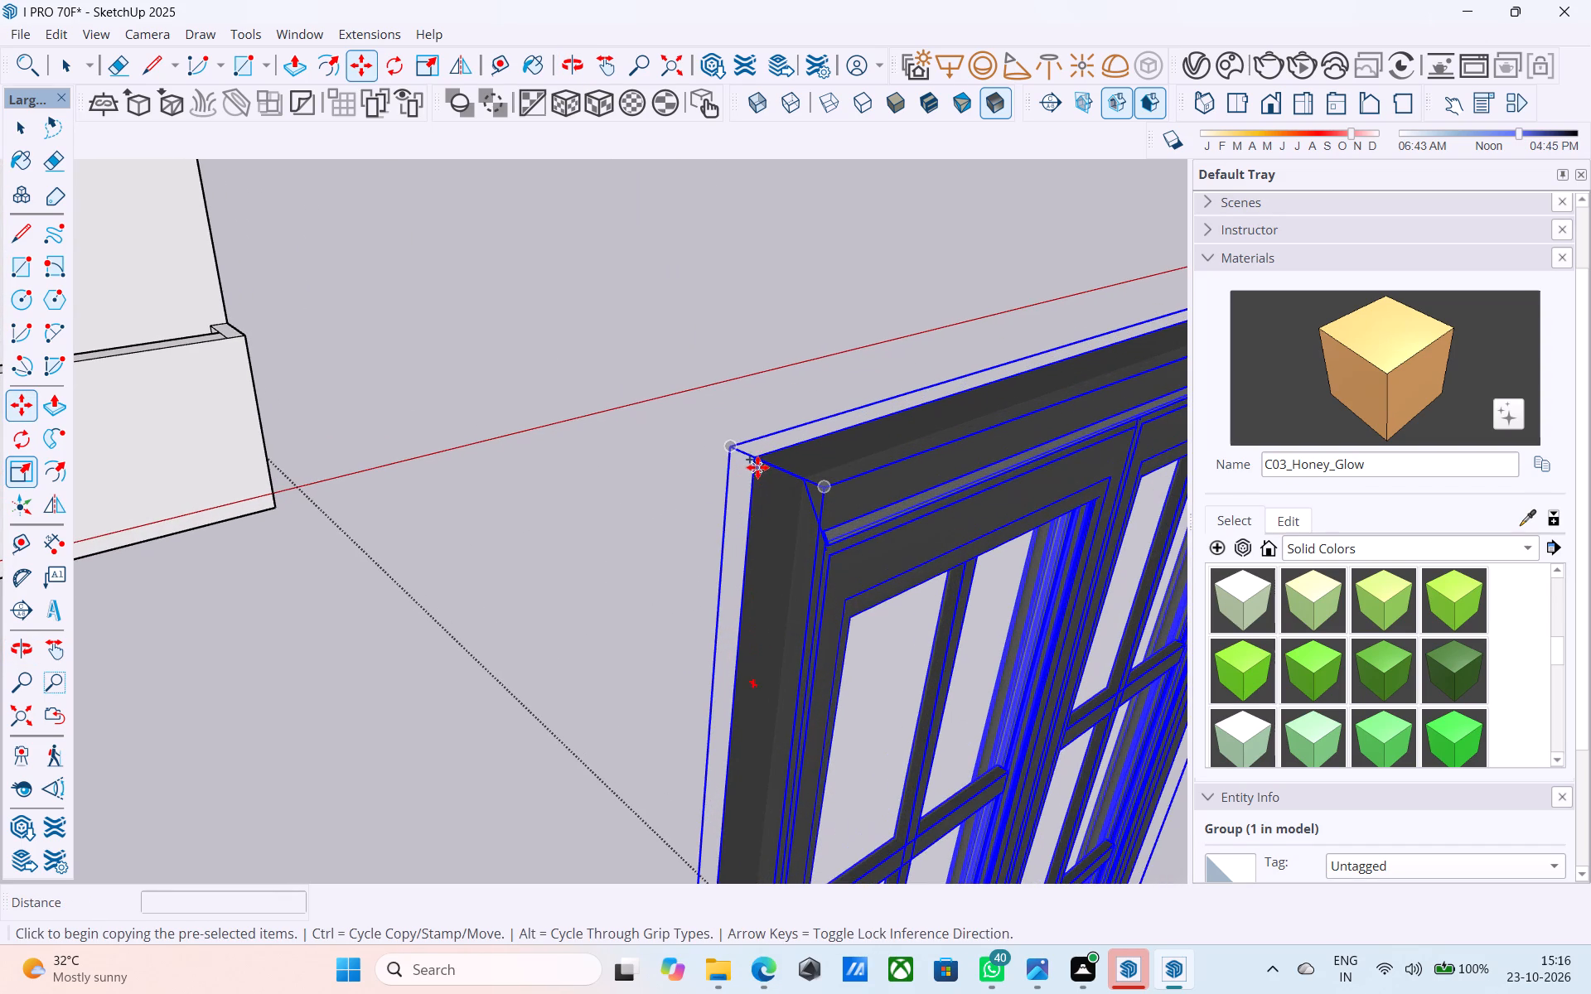
{"action": "left_click", "coordinate": [757, 466]}
{"action": "scroll", "coordinate": [727, 326], "scroll_direction": "down", "scroll_amount": 15}
{"action": "middle_click_drag", "start_coordinate": [645, 356], "coordinate": [919, 626], "text": "shift"}
{"action": "scroll", "coordinate": [710, 432], "scroll_direction": "up", "scroll_amount": 13}
{"action": "left_click", "coordinate": [592, 390]}
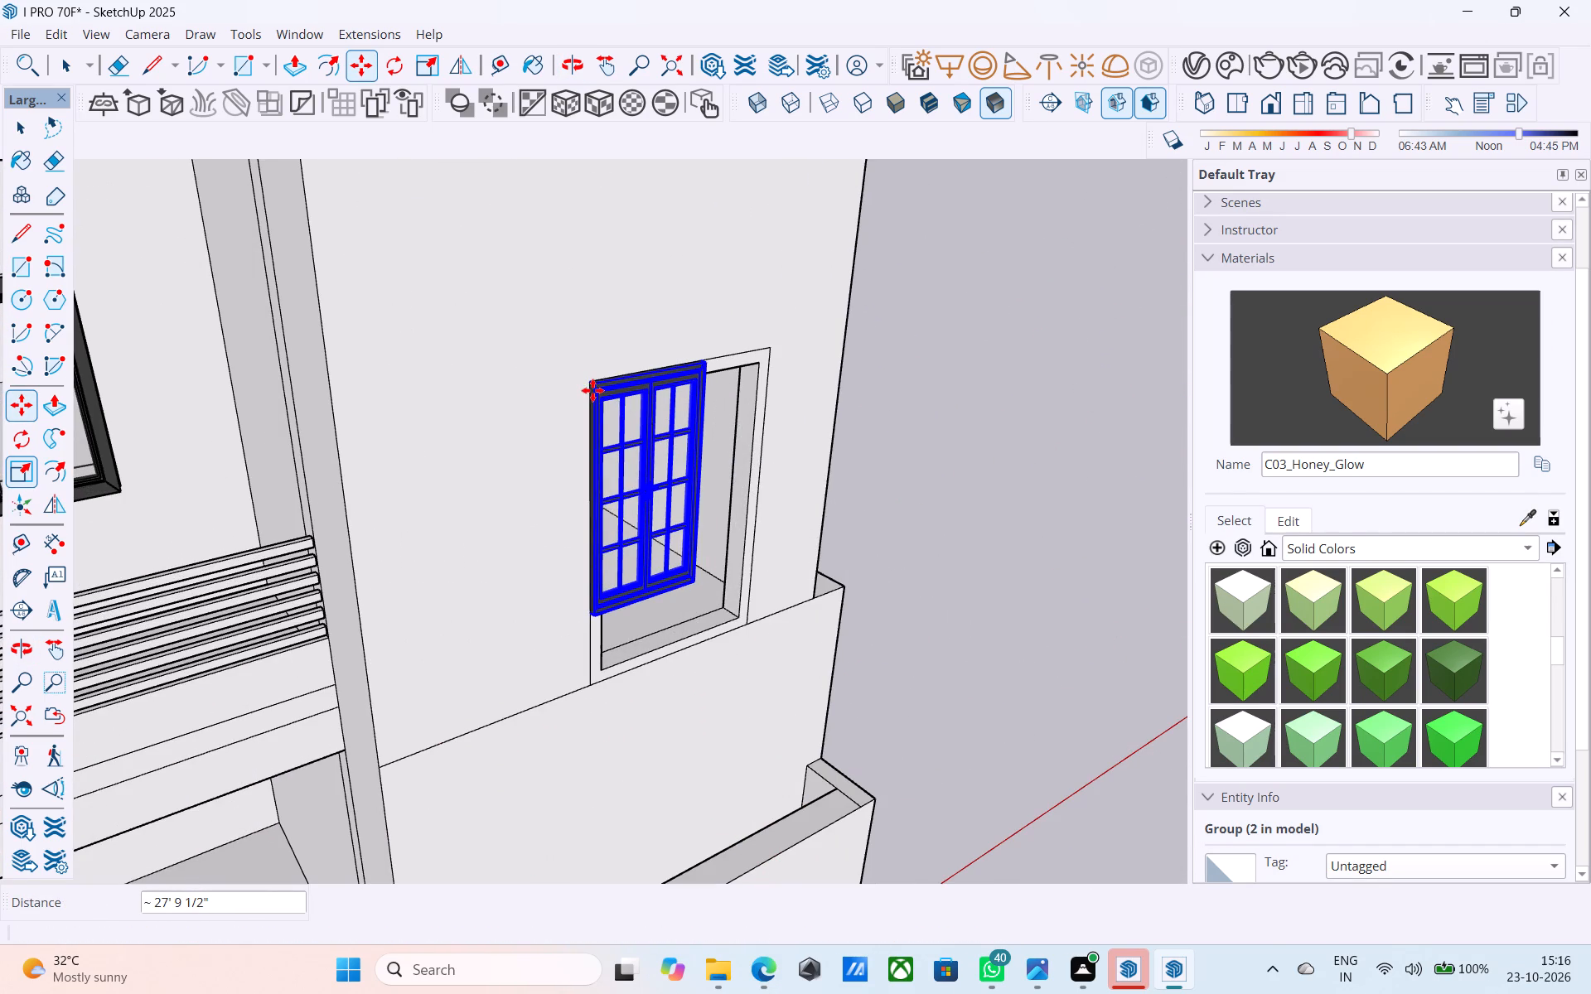
Copy the placed window up to the matching upper corners of the stair tower's middle and top openings.
{"action": "key", "text": "m"}
{"action": "scroll", "coordinate": [594, 392], "scroll_direction": "up", "scroll_amount": 4}
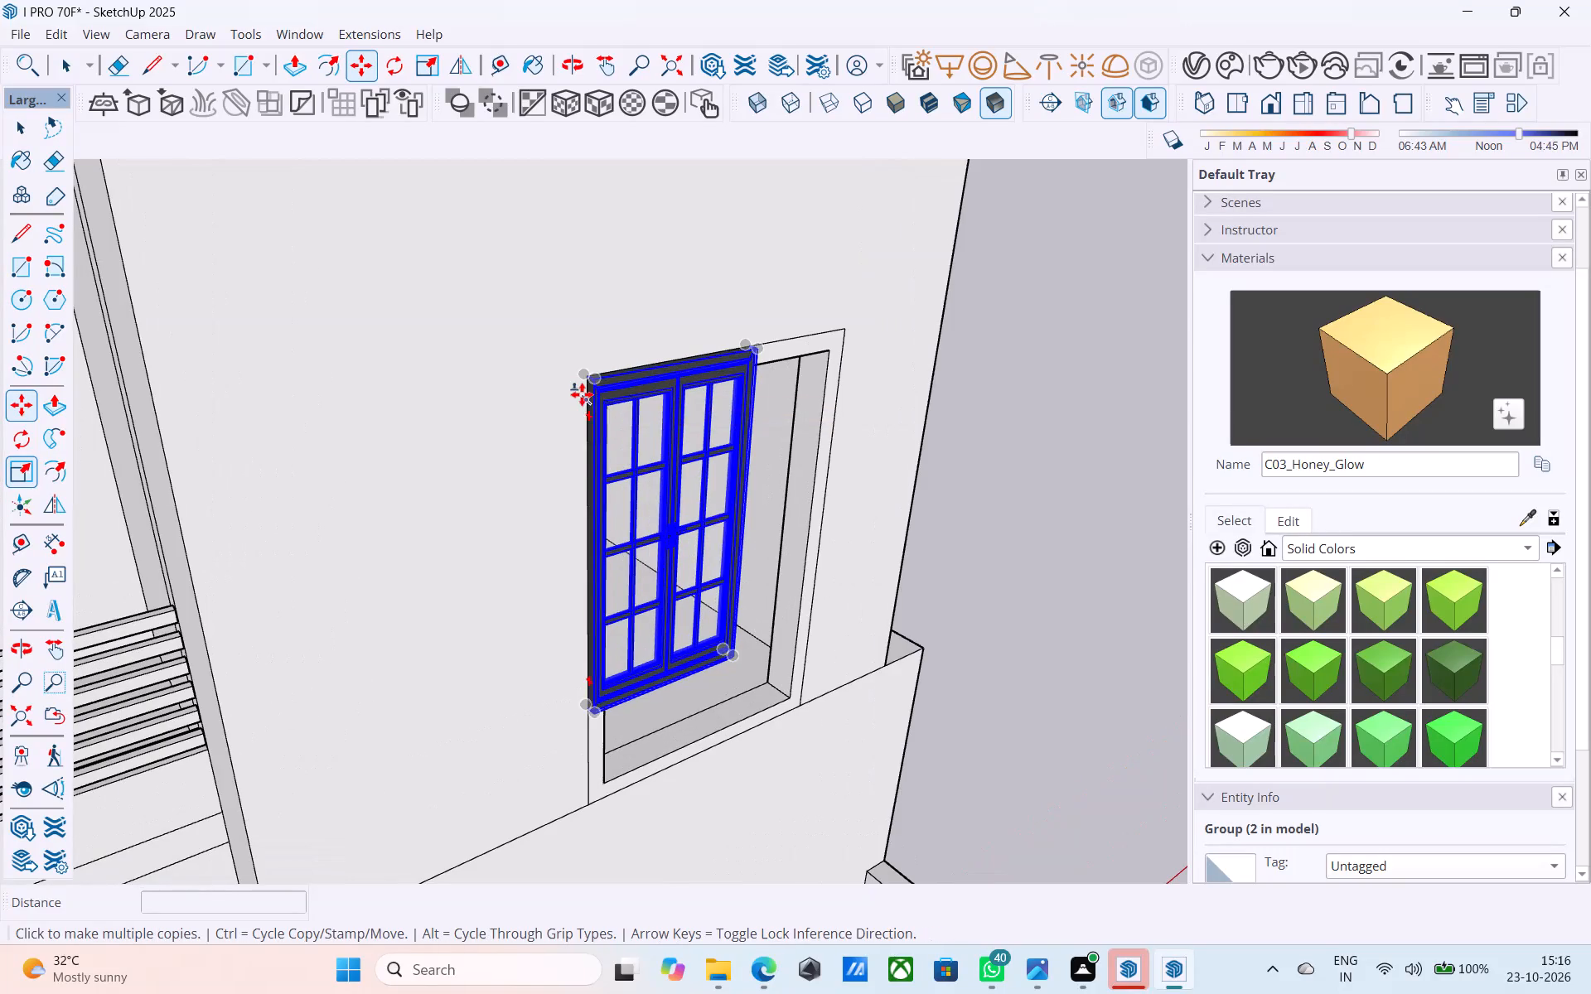
{"action": "left_click", "coordinate": [586, 387]}
{"action": "scroll", "coordinate": [621, 252], "scroll_direction": "down", "scroll_amount": 10}
{"action": "middle_click_drag", "start_coordinate": [618, 276], "coordinate": [589, 743], "text": "shift"}
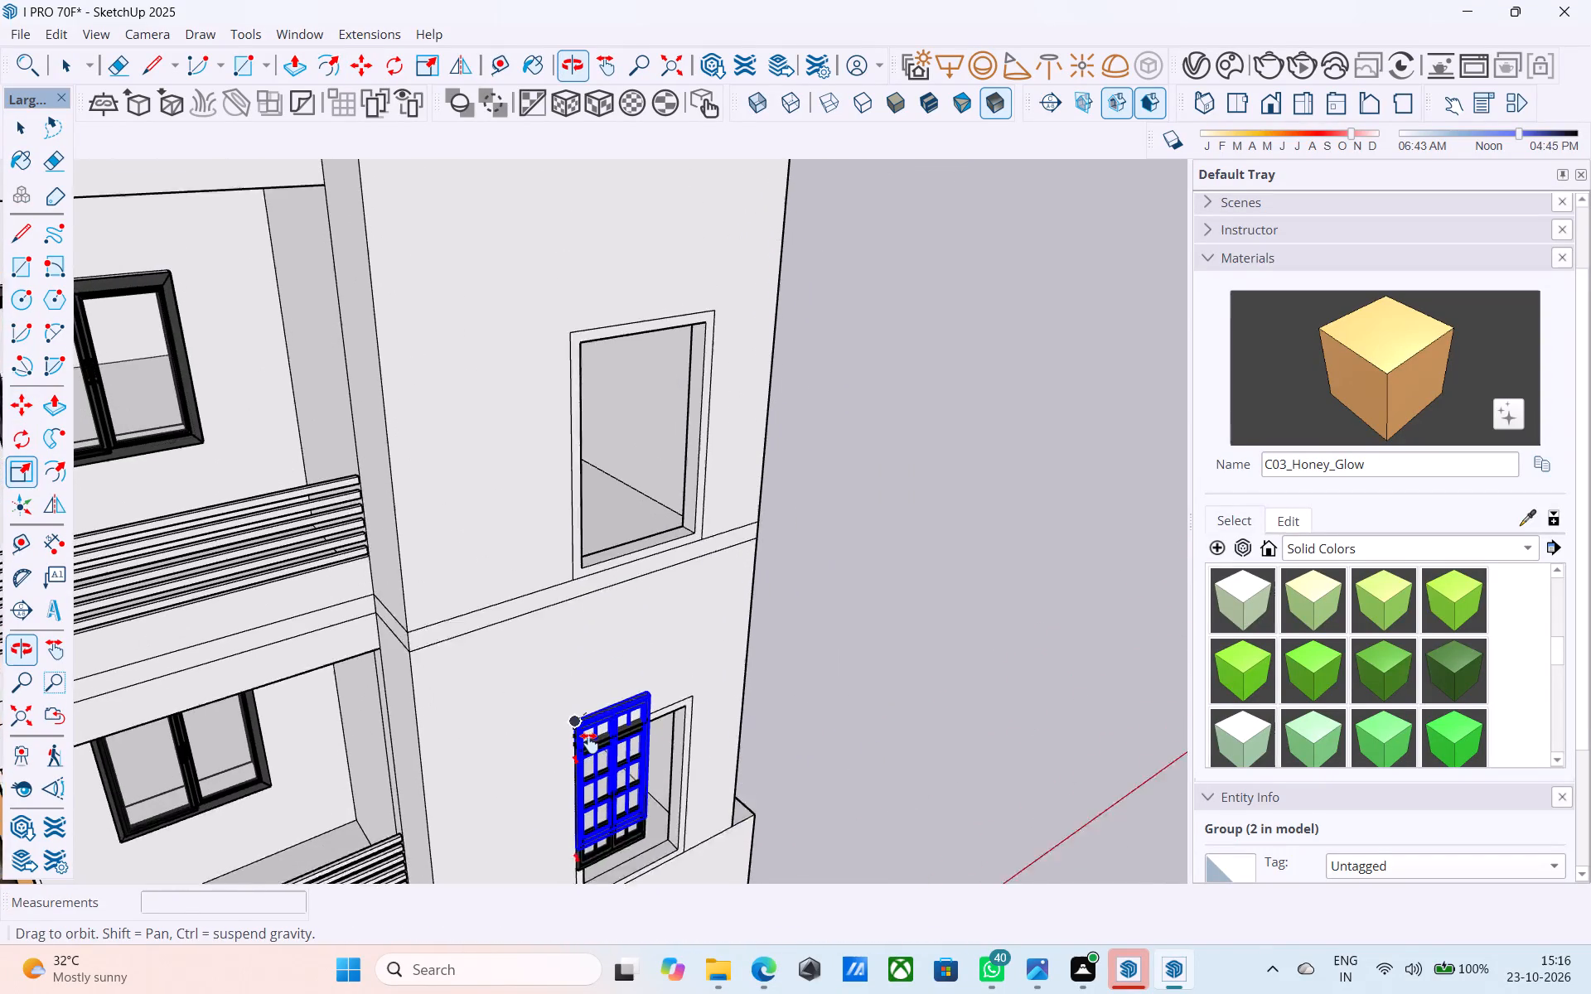
{"action": "middle_click_drag", "start_coordinate": [589, 743], "coordinate": [590, 755], "text": "shift"}
{"action": "left_click", "coordinate": [581, 379]}
{"action": "scroll", "coordinate": [606, 236], "scroll_direction": "down", "scroll_amount": 4}
{"action": "middle_click_drag", "start_coordinate": [607, 292], "coordinate": [594, 600], "text": "shift"}
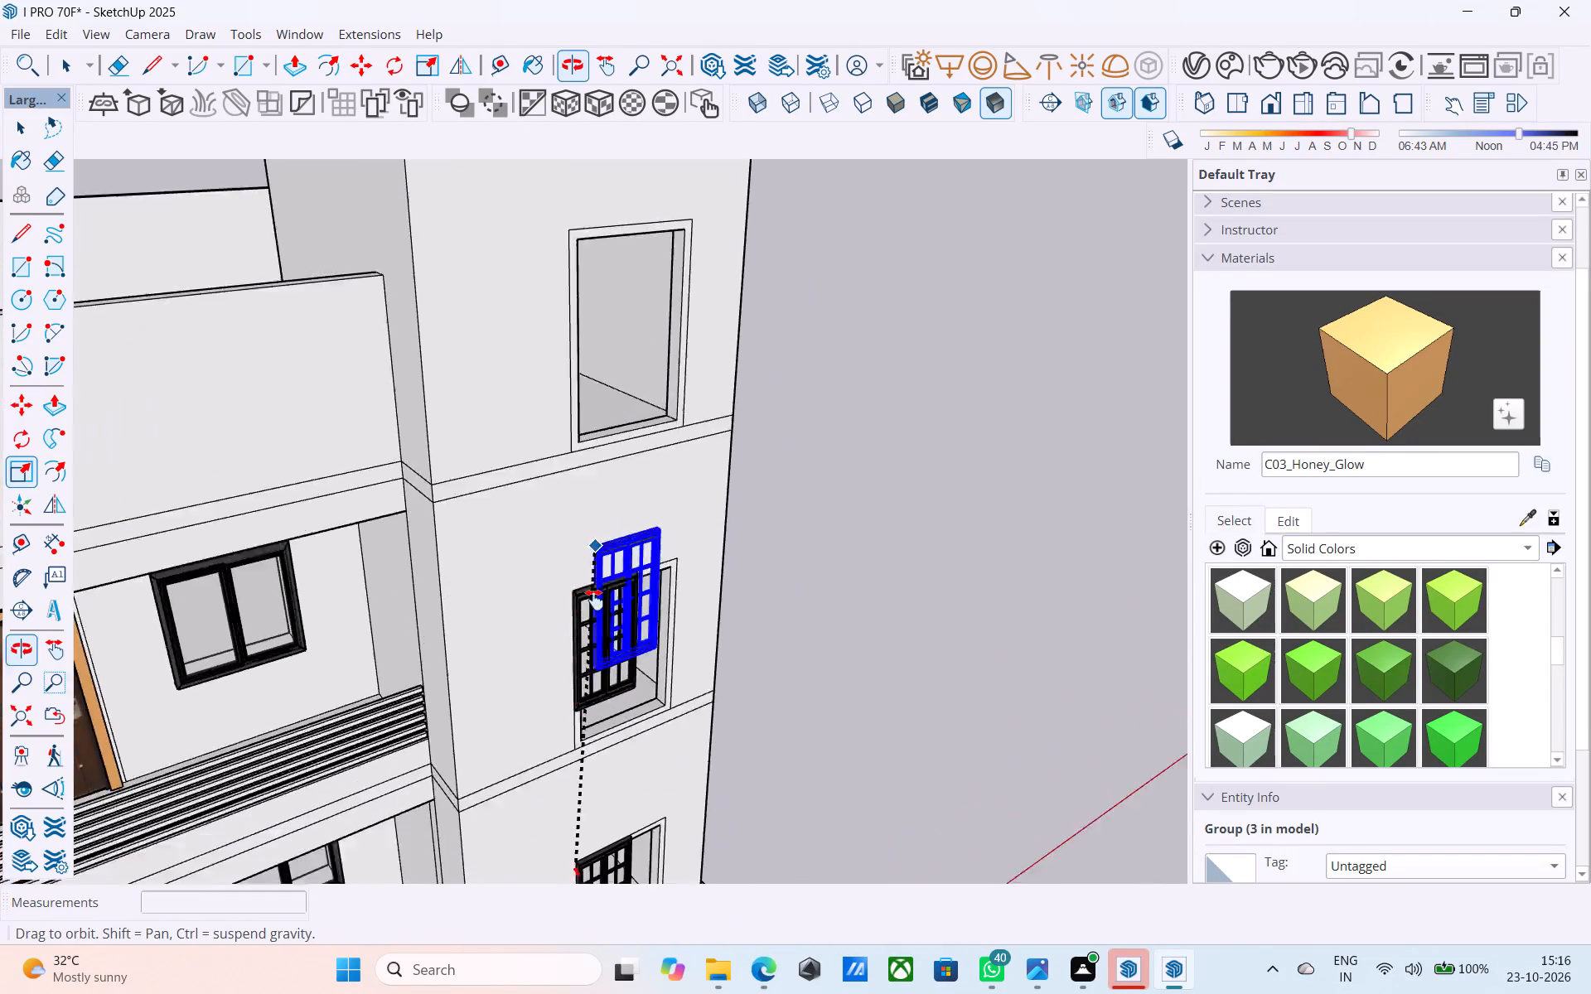
{"action": "middle_click_drag", "start_coordinate": [594, 600], "coordinate": [598, 734], "text": "shift"}
{"action": "scroll", "coordinate": [598, 734], "scroll_direction": "up", "scroll_amount": 1}
{"action": "left_click", "coordinate": [573, 419]}
{"action": "middle_click_drag", "start_coordinate": [625, 428], "coordinate": [505, 400]}
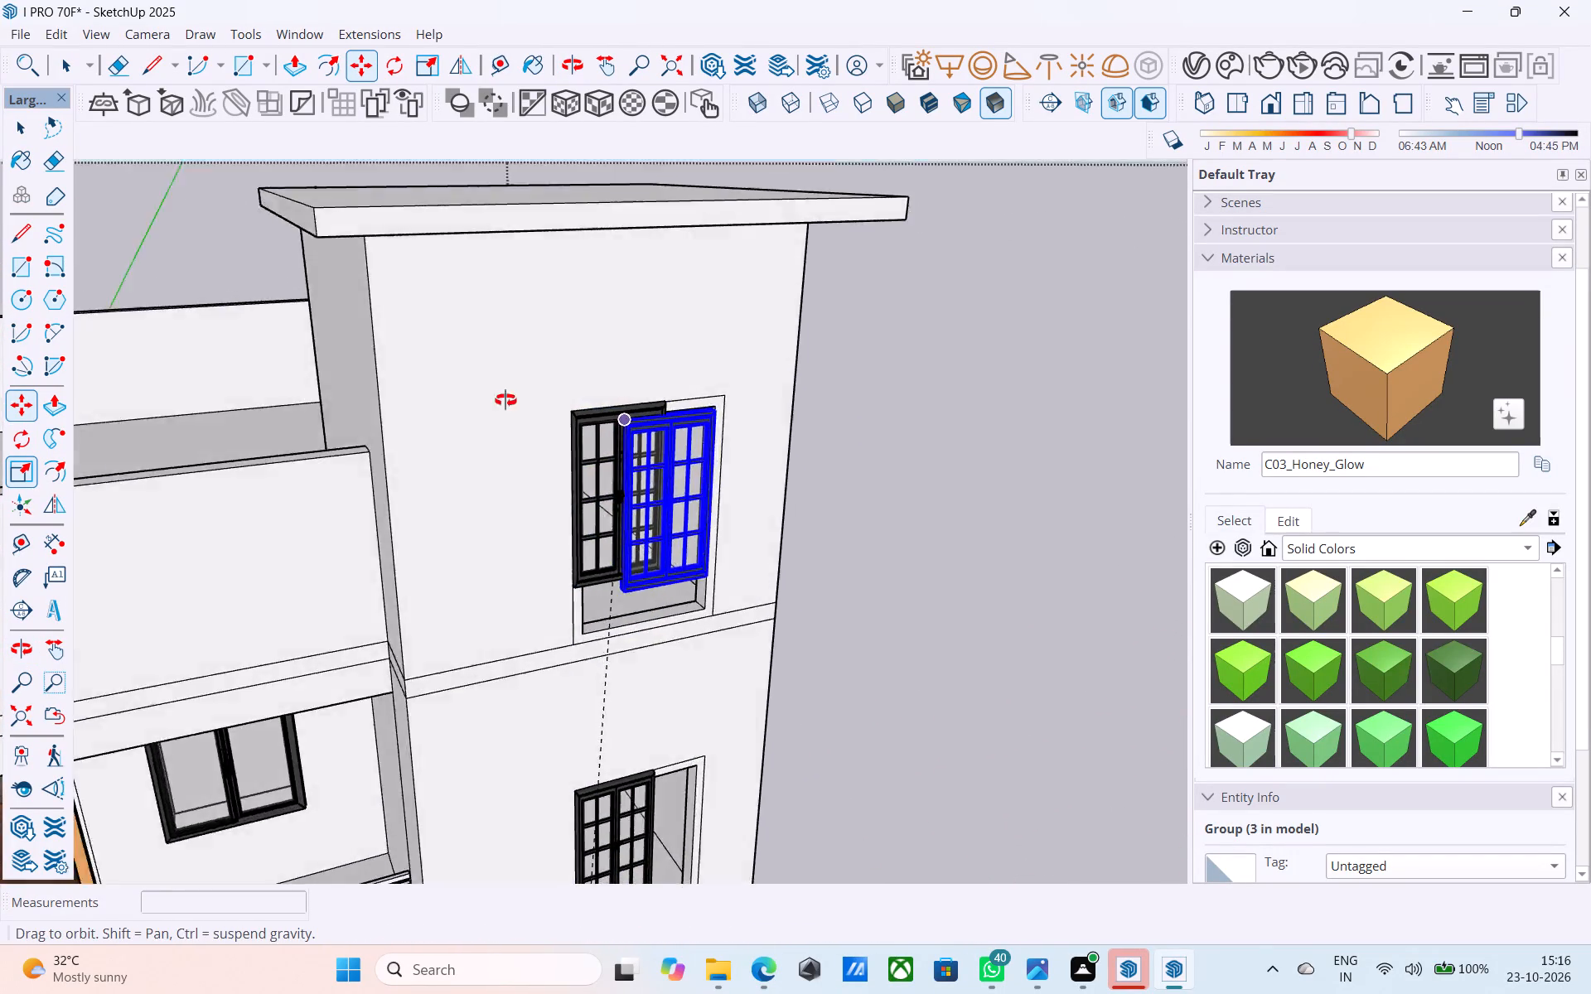
{"action": "middle_click_drag", "start_coordinate": [505, 400], "coordinate": [425, 382]}
{"action": "key", "text": "space"}
Scale the top window copy to fill the width and height of the stair tower's top opening.
{"action": "middle_click_drag", "start_coordinate": [567, 427], "coordinate": [404, 401]}
{"action": "key", "text": "s"}
{"action": "middle_click_drag", "start_coordinate": [660, 581], "coordinate": [510, 505]}
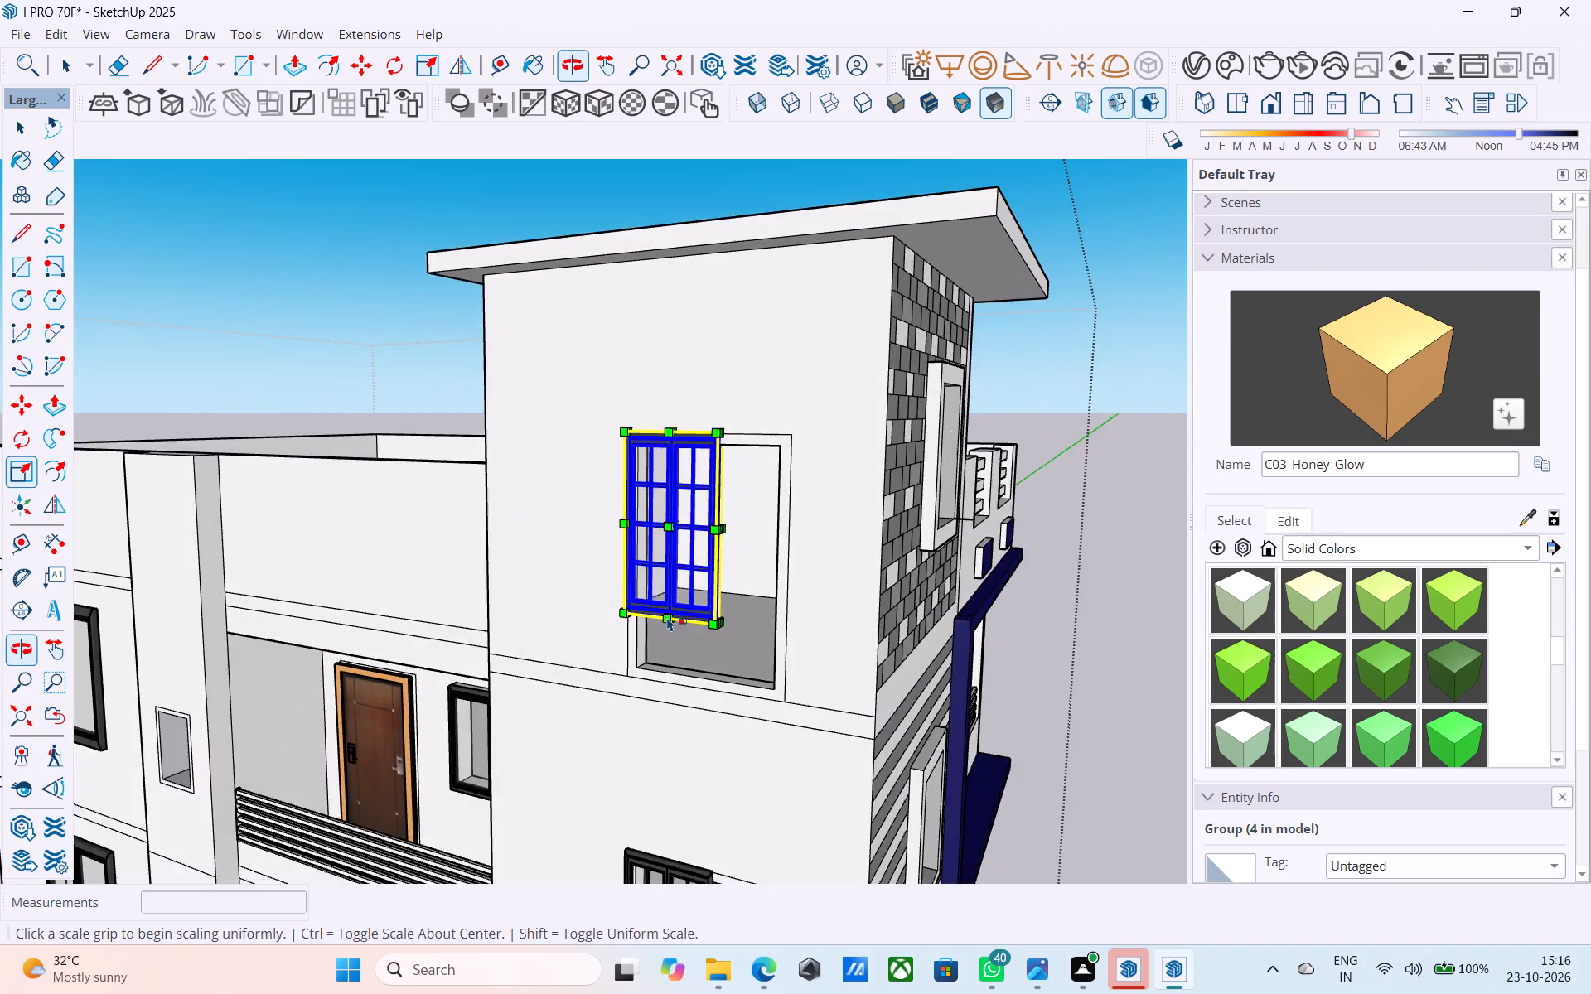
{"action": "scroll", "coordinate": [689, 623], "scroll_direction": "up", "scroll_amount": 6}
{"action": "left_click", "coordinate": [718, 625]}
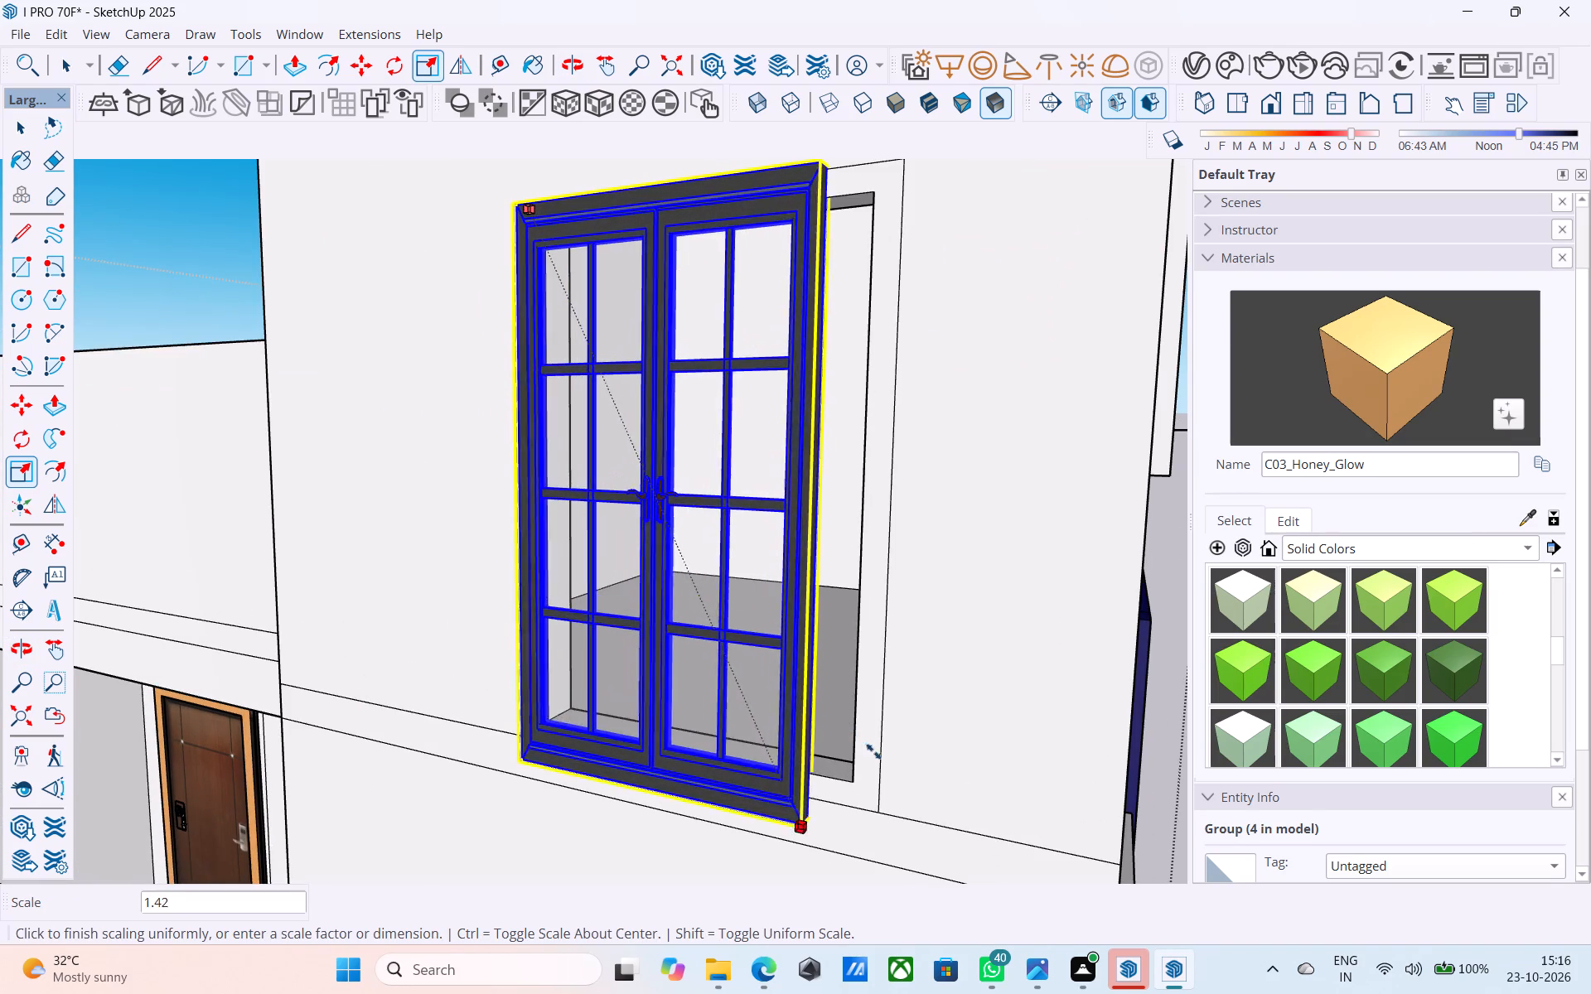
{"action": "left_click", "coordinate": [815, 610]}
{"action": "scroll", "coordinate": [733, 414], "scroll_direction": "up", "scroll_amount": 1}
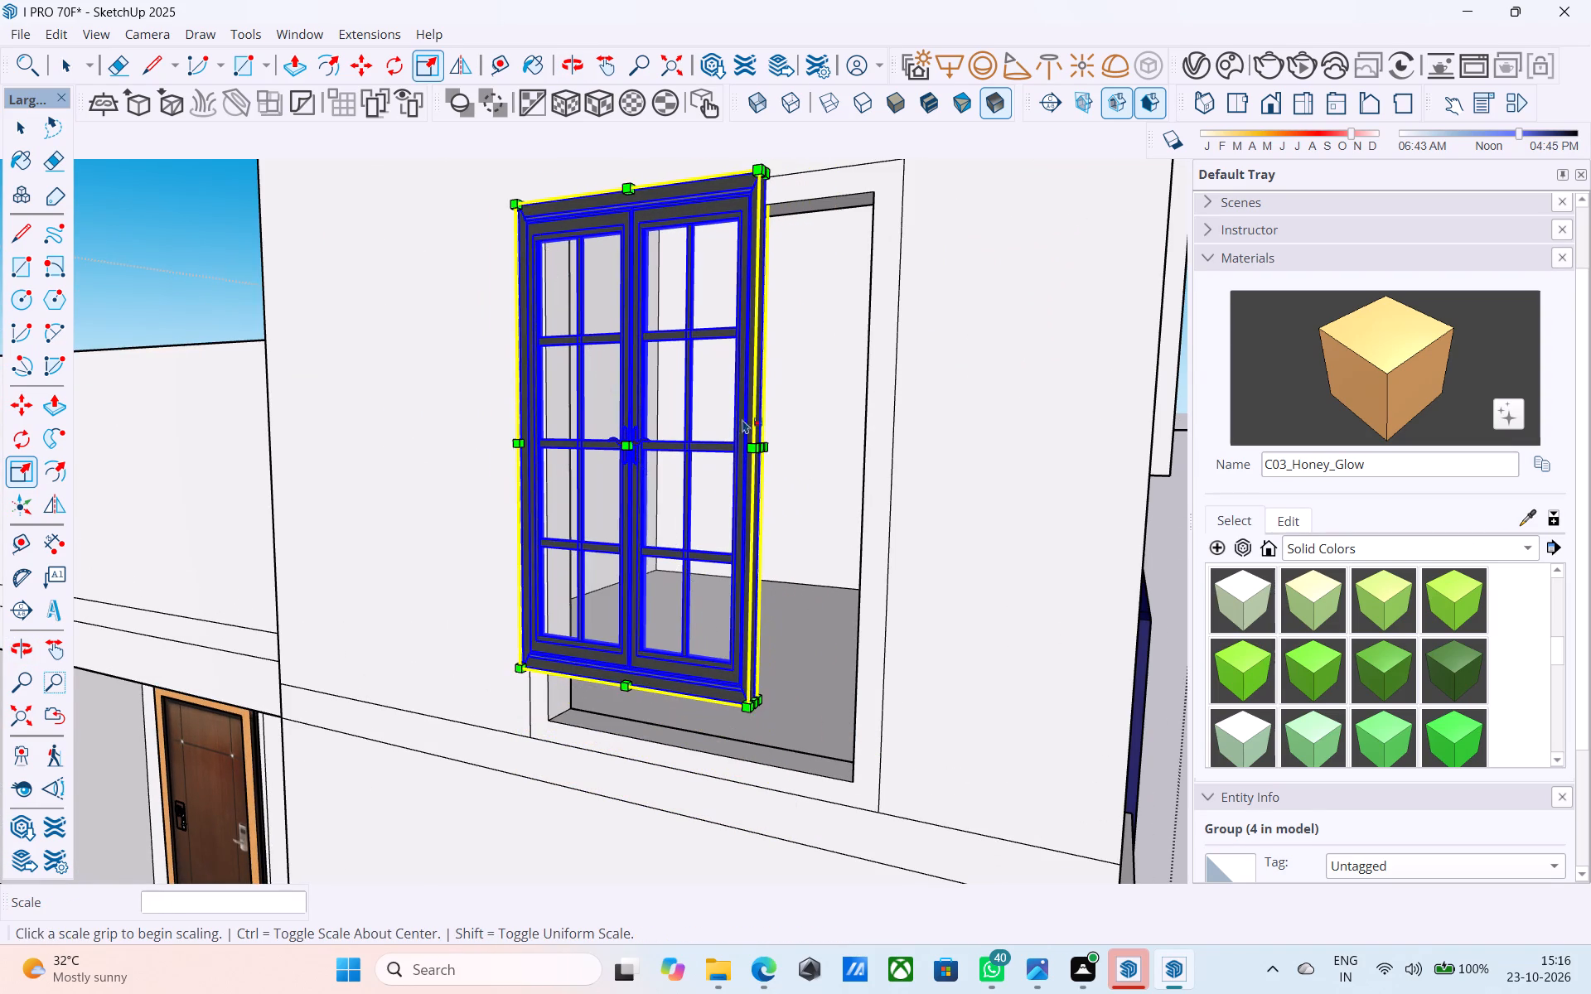
{"action": "scroll", "coordinate": [761, 447], "scroll_direction": "up", "scroll_amount": 4}
{"action": "left_click", "coordinate": [765, 453]}
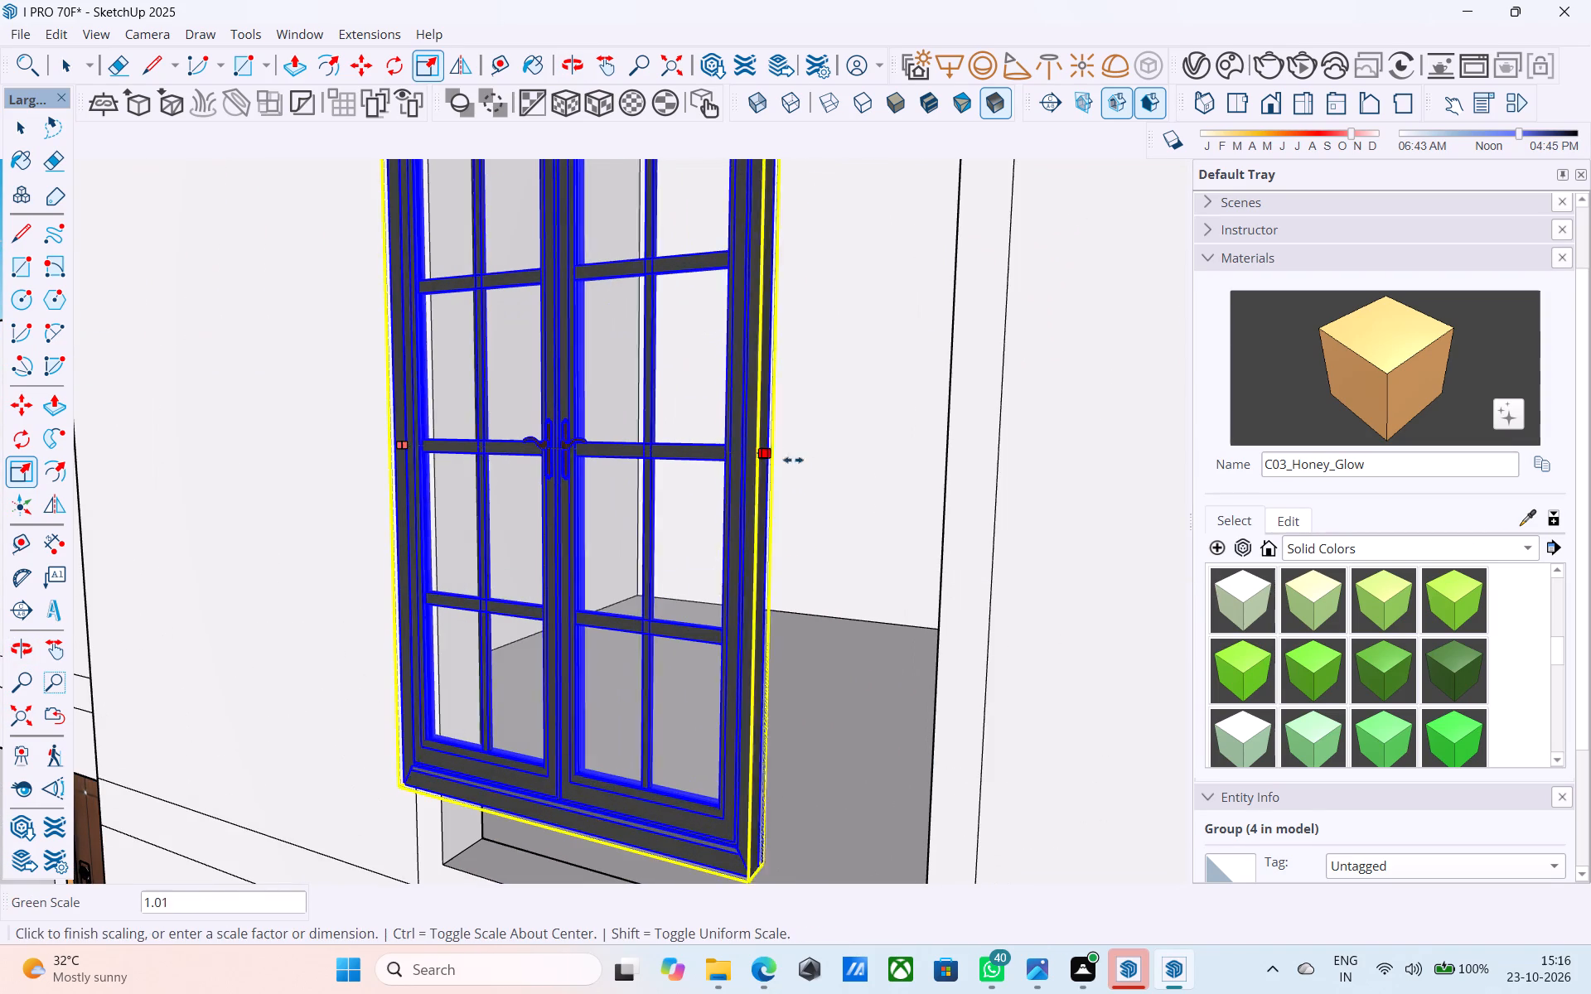
{"action": "left_click", "coordinate": [992, 486]}
{"action": "scroll", "coordinate": [997, 349], "scroll_direction": "down", "scroll_amount": 9}
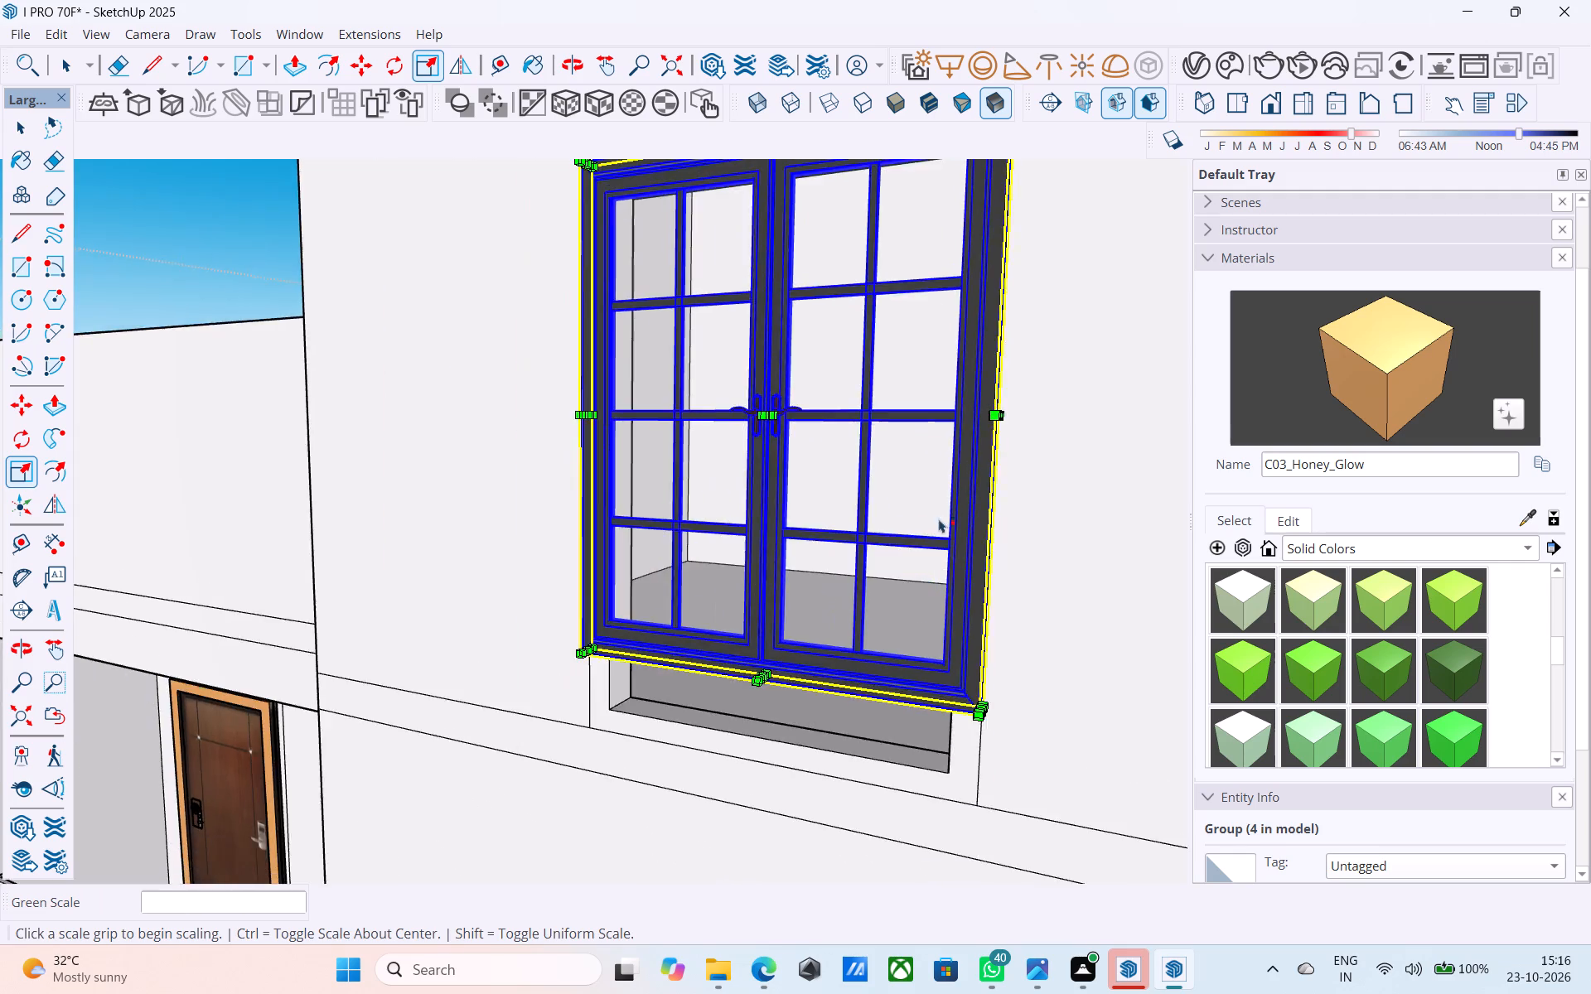
{"action": "middle_click_drag", "start_coordinate": [863, 627], "coordinate": [834, 443]}
{"action": "scroll", "coordinate": [807, 673], "scroll_direction": "up", "scroll_amount": 5}
{"action": "left_click", "coordinate": [750, 620]}
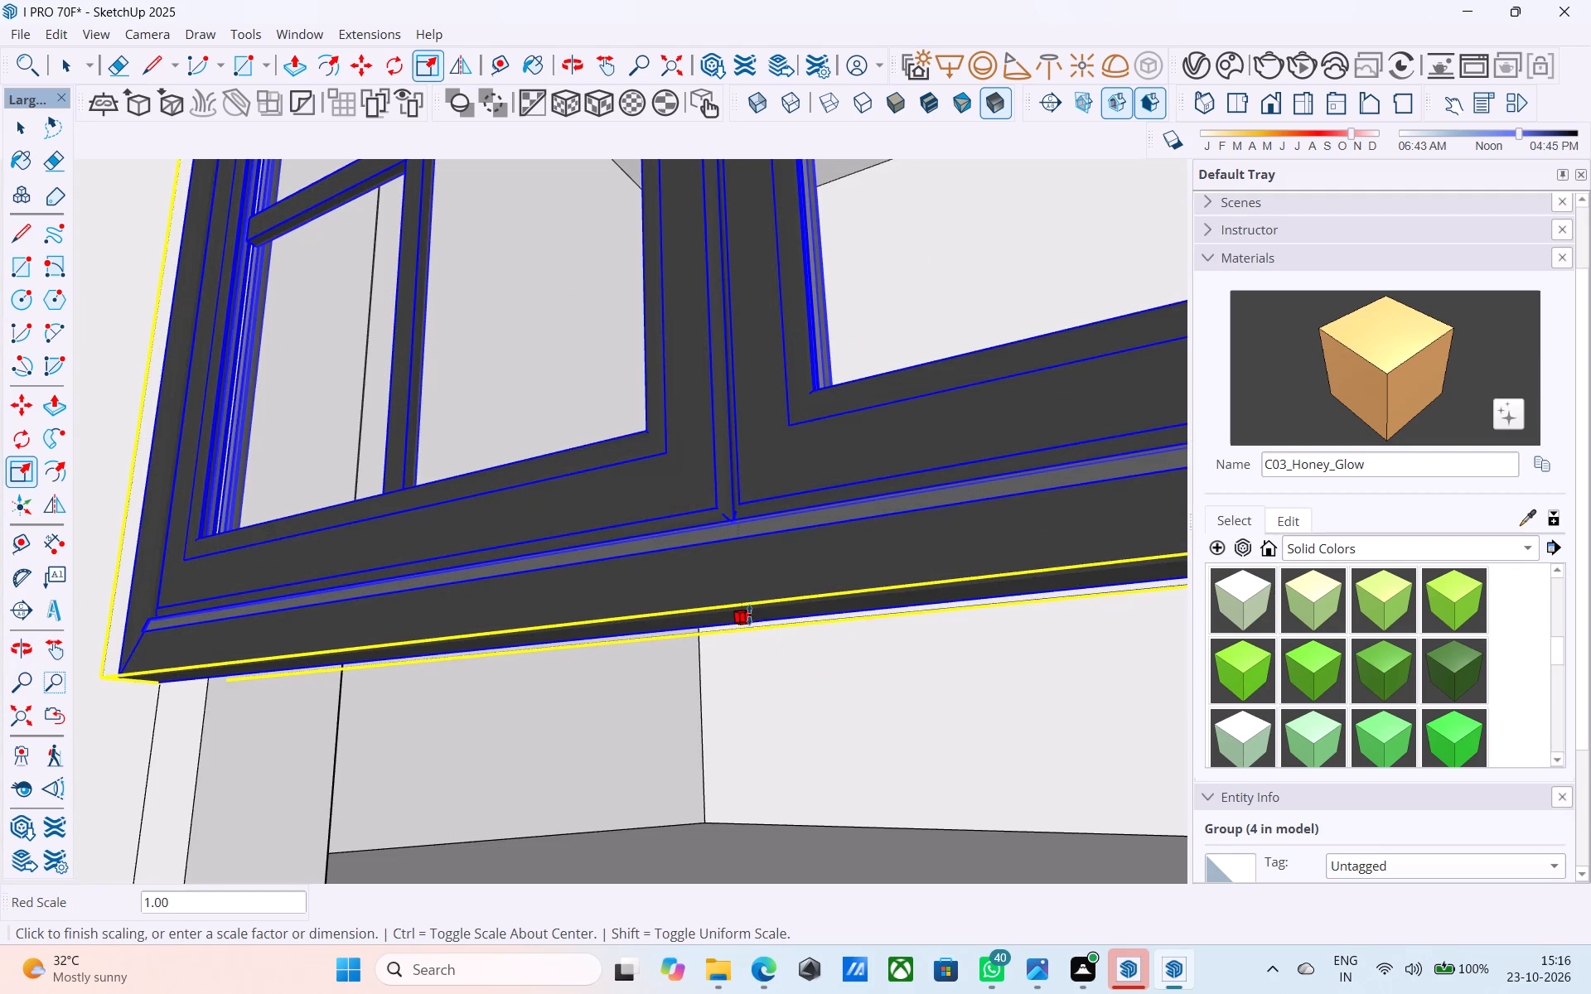
{"action": "scroll", "coordinate": [752, 576], "scroll_direction": "down", "scroll_amount": 7}
{"action": "left_click", "coordinate": [750, 718]}
{"action": "scroll", "coordinate": [728, 485], "scroll_direction": "down", "scroll_amount": 7}
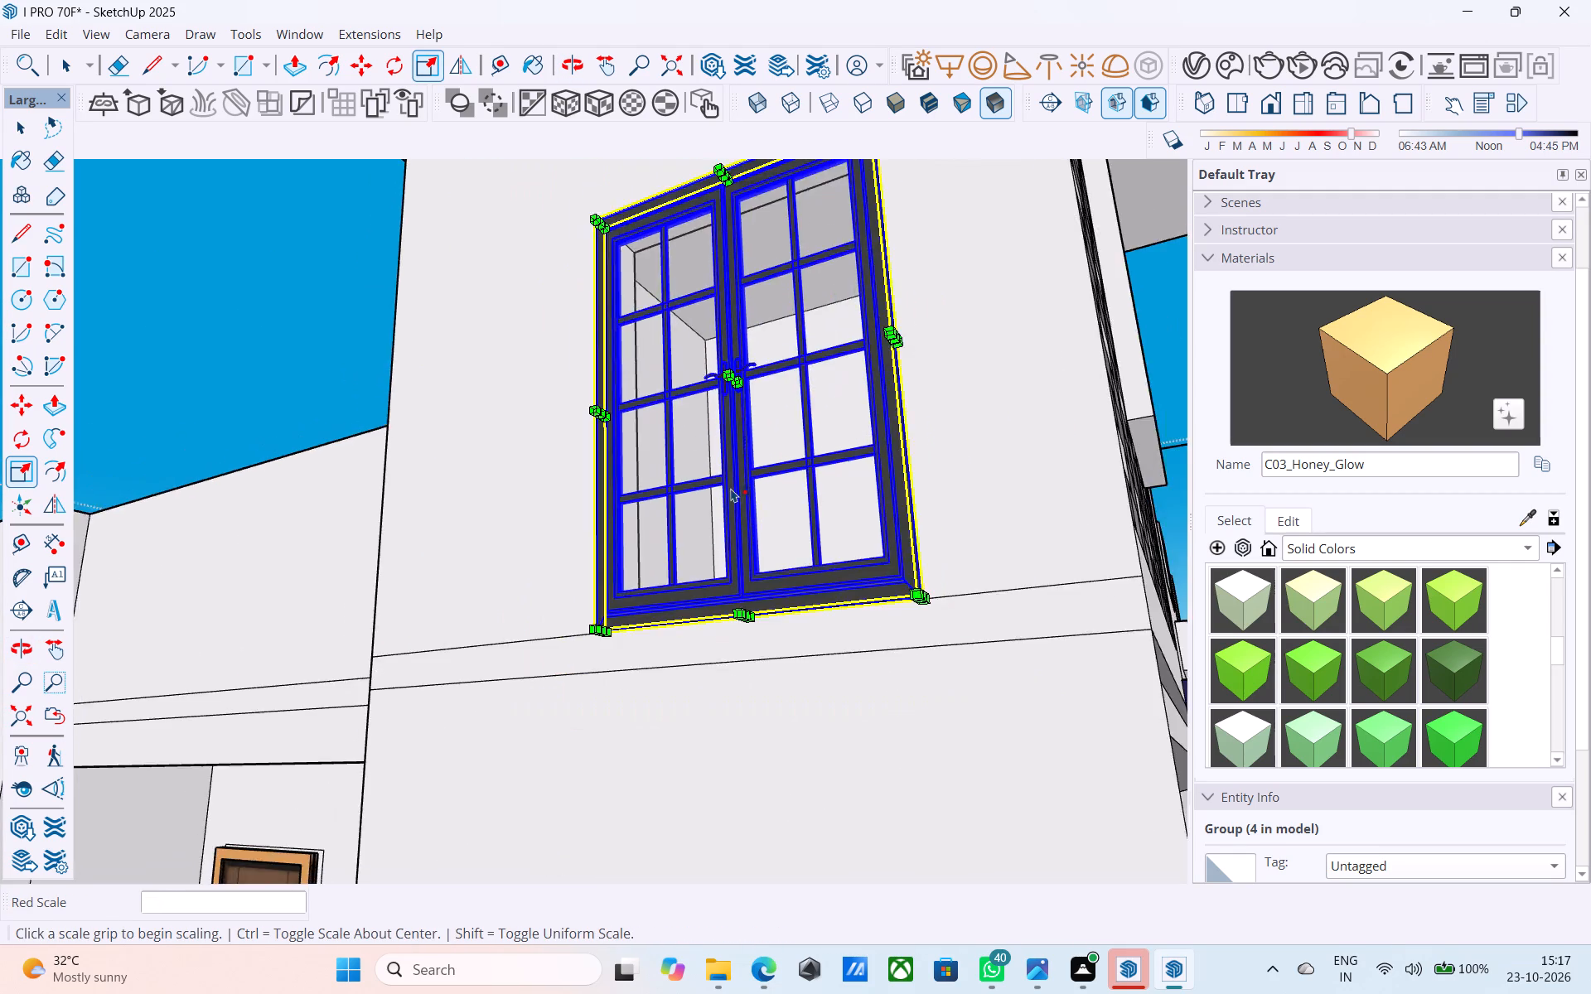
Scale the stair tower's middle window copy by about 1.71 in width to reach the opening's opposite side.
{"action": "scroll", "coordinate": [731, 488], "scroll_direction": "down", "scroll_amount": 19}
{"action": "middle_click_drag", "start_coordinate": [755, 666], "coordinate": [736, 672]}
{"action": "scroll", "coordinate": [736, 673], "scroll_direction": "up", "scroll_amount": 9}
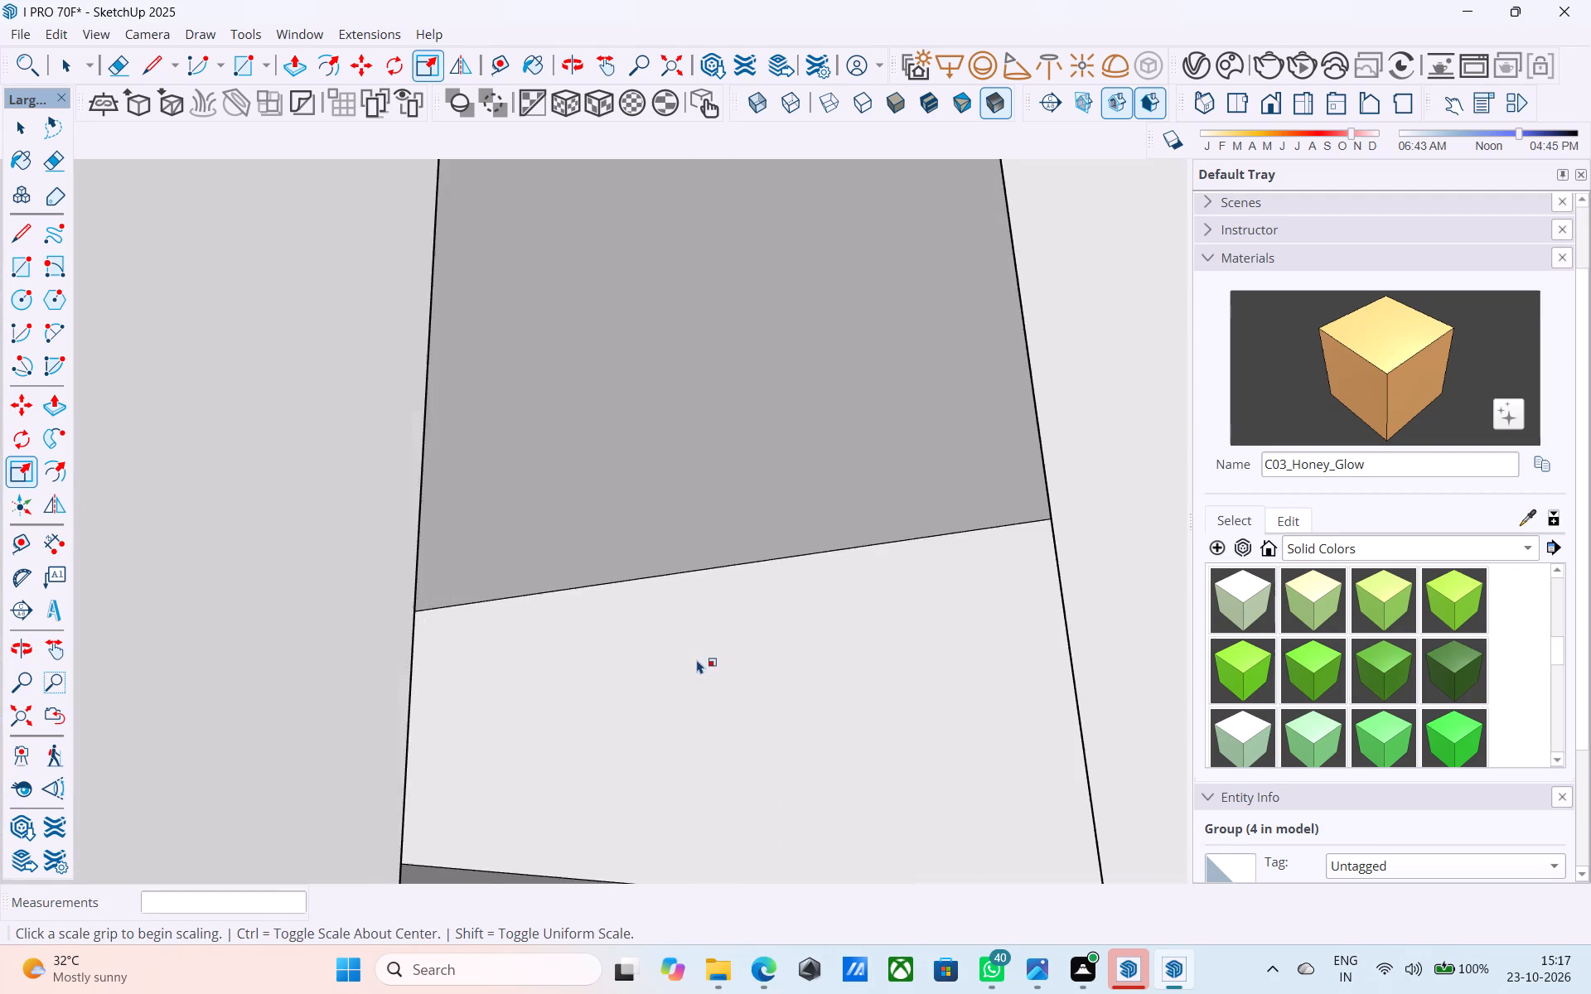
{"action": "scroll", "coordinate": [697, 659], "scroll_direction": "down", "scroll_amount": 5}
{"action": "key", "text": "space"}
{"action": "left_click", "coordinate": [660, 658]}
{"action": "key", "text": "s"}
{"action": "scroll", "coordinate": [658, 660], "scroll_direction": "up", "scroll_amount": 4}
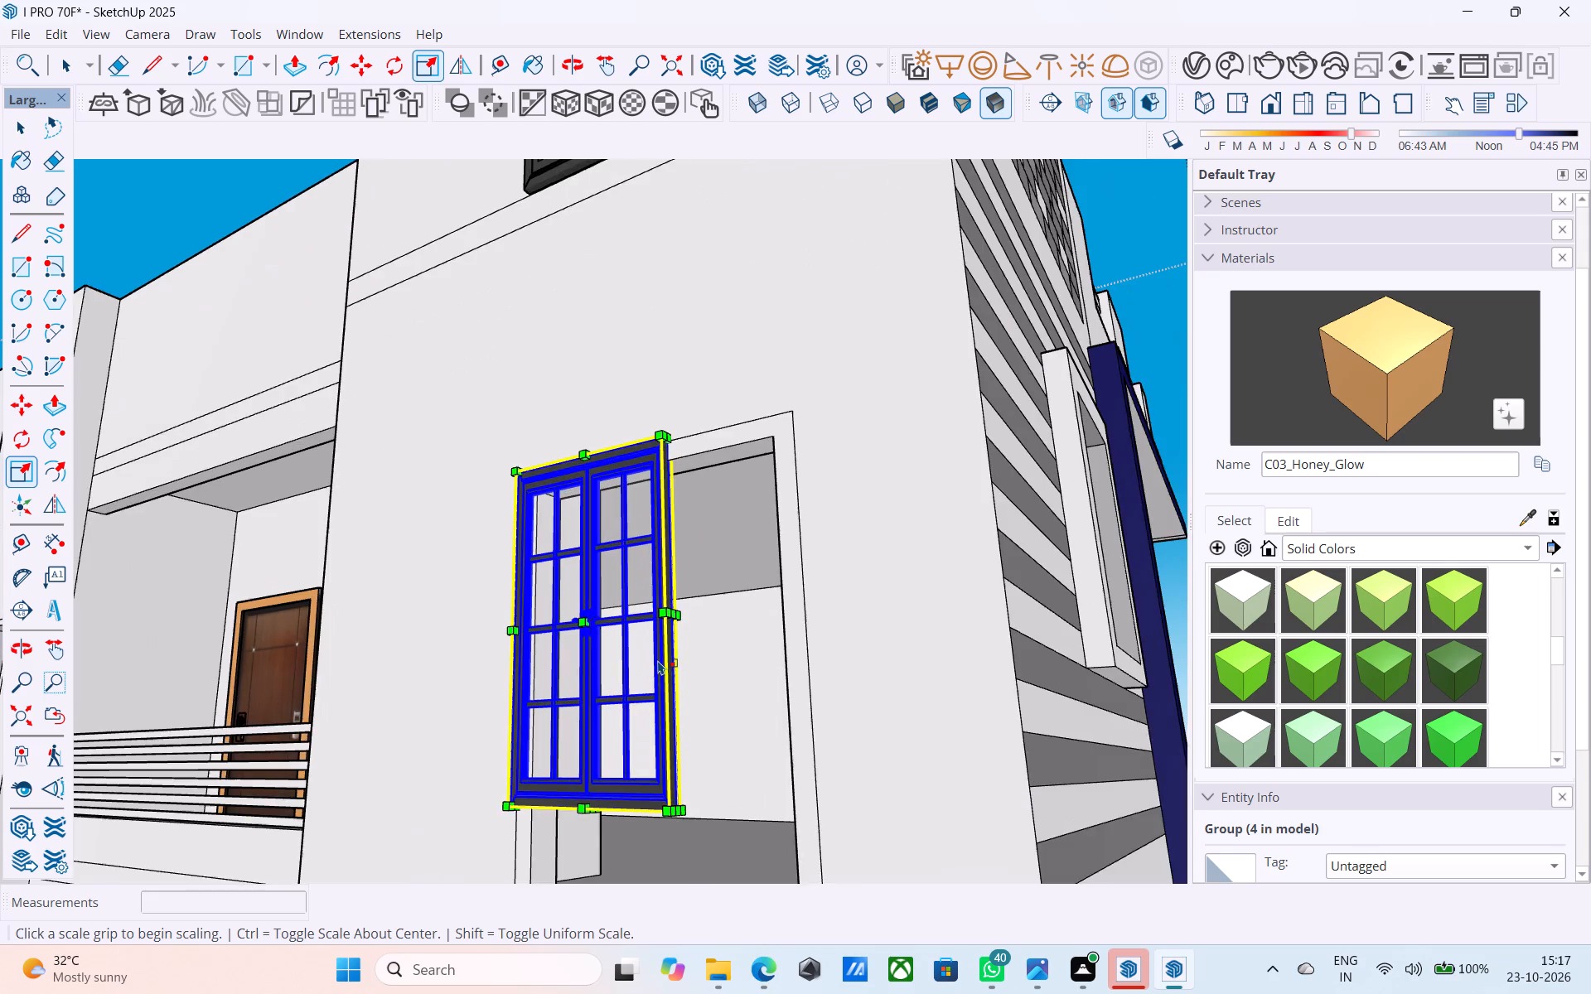
{"action": "scroll", "coordinate": [665, 632], "scroll_direction": "up", "scroll_amount": 2}
{"action": "left_click", "coordinate": [676, 613]}
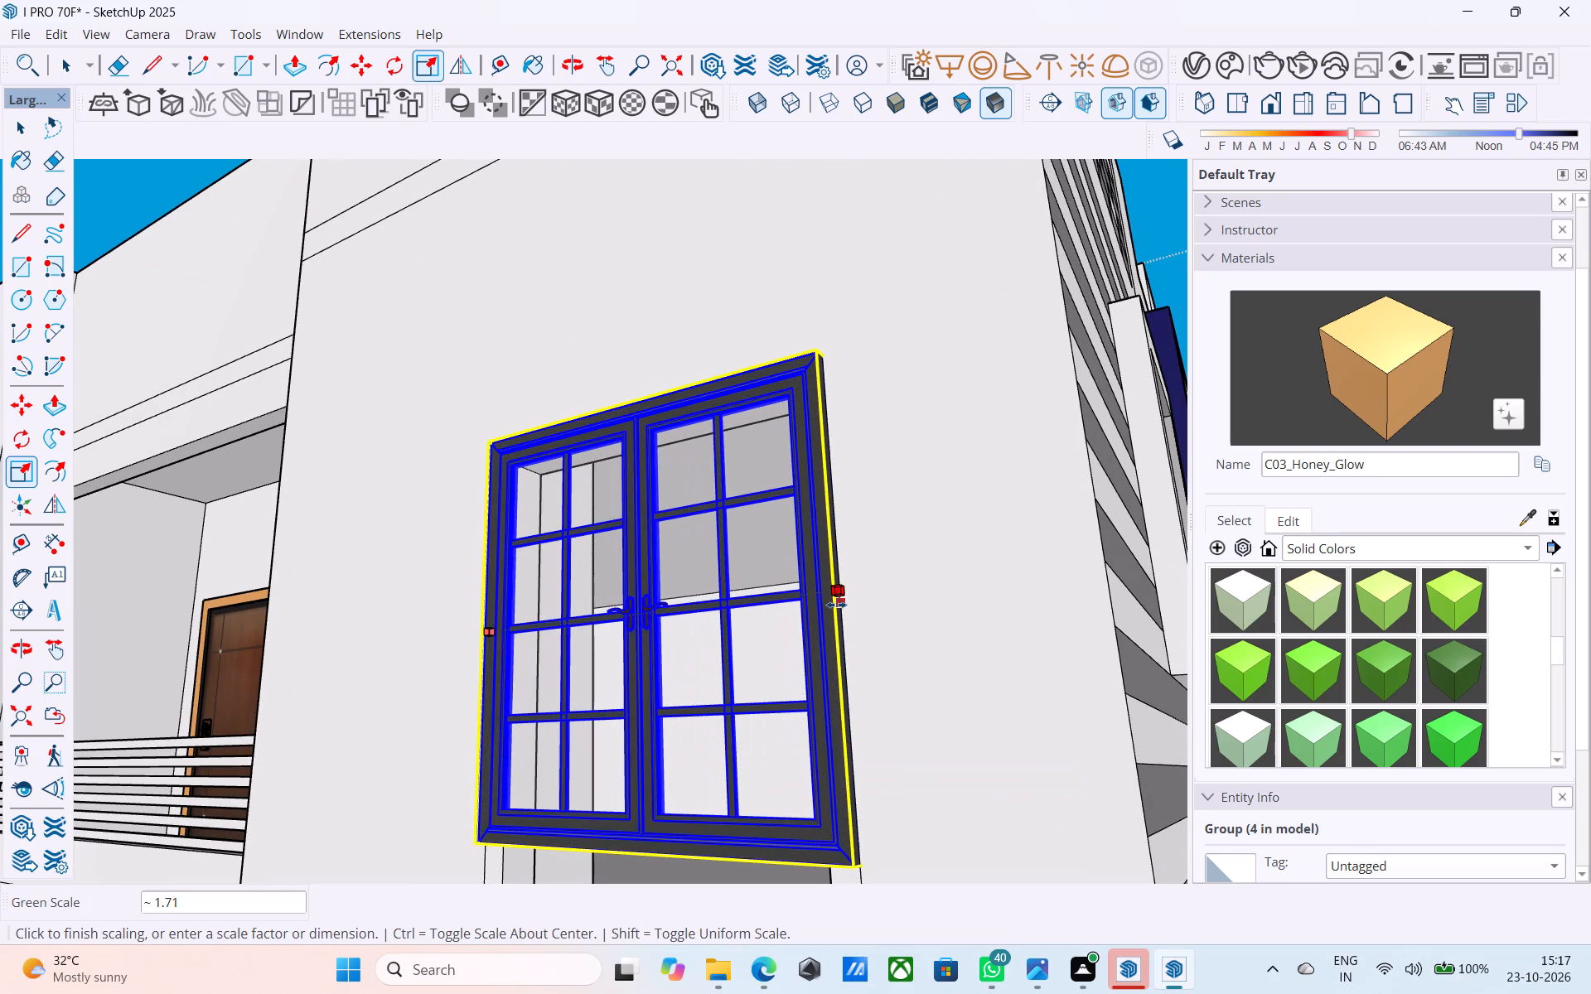
{"action": "left_click", "coordinate": [836, 605]}
Scale the middle window by about 1.35 in height so it reaches the bottom of its opening.
{"action": "scroll", "coordinate": [826, 427], "scroll_direction": "down", "scroll_amount": 7}
{"action": "scroll", "coordinate": [733, 724], "scroll_direction": "up", "scroll_amount": 1}
{"action": "middle_click_drag", "start_coordinate": [720, 704], "coordinate": [715, 692]}
{"action": "scroll", "coordinate": [666, 538], "scroll_direction": "up", "scroll_amount": 2}
{"action": "left_click", "coordinate": [670, 541]}
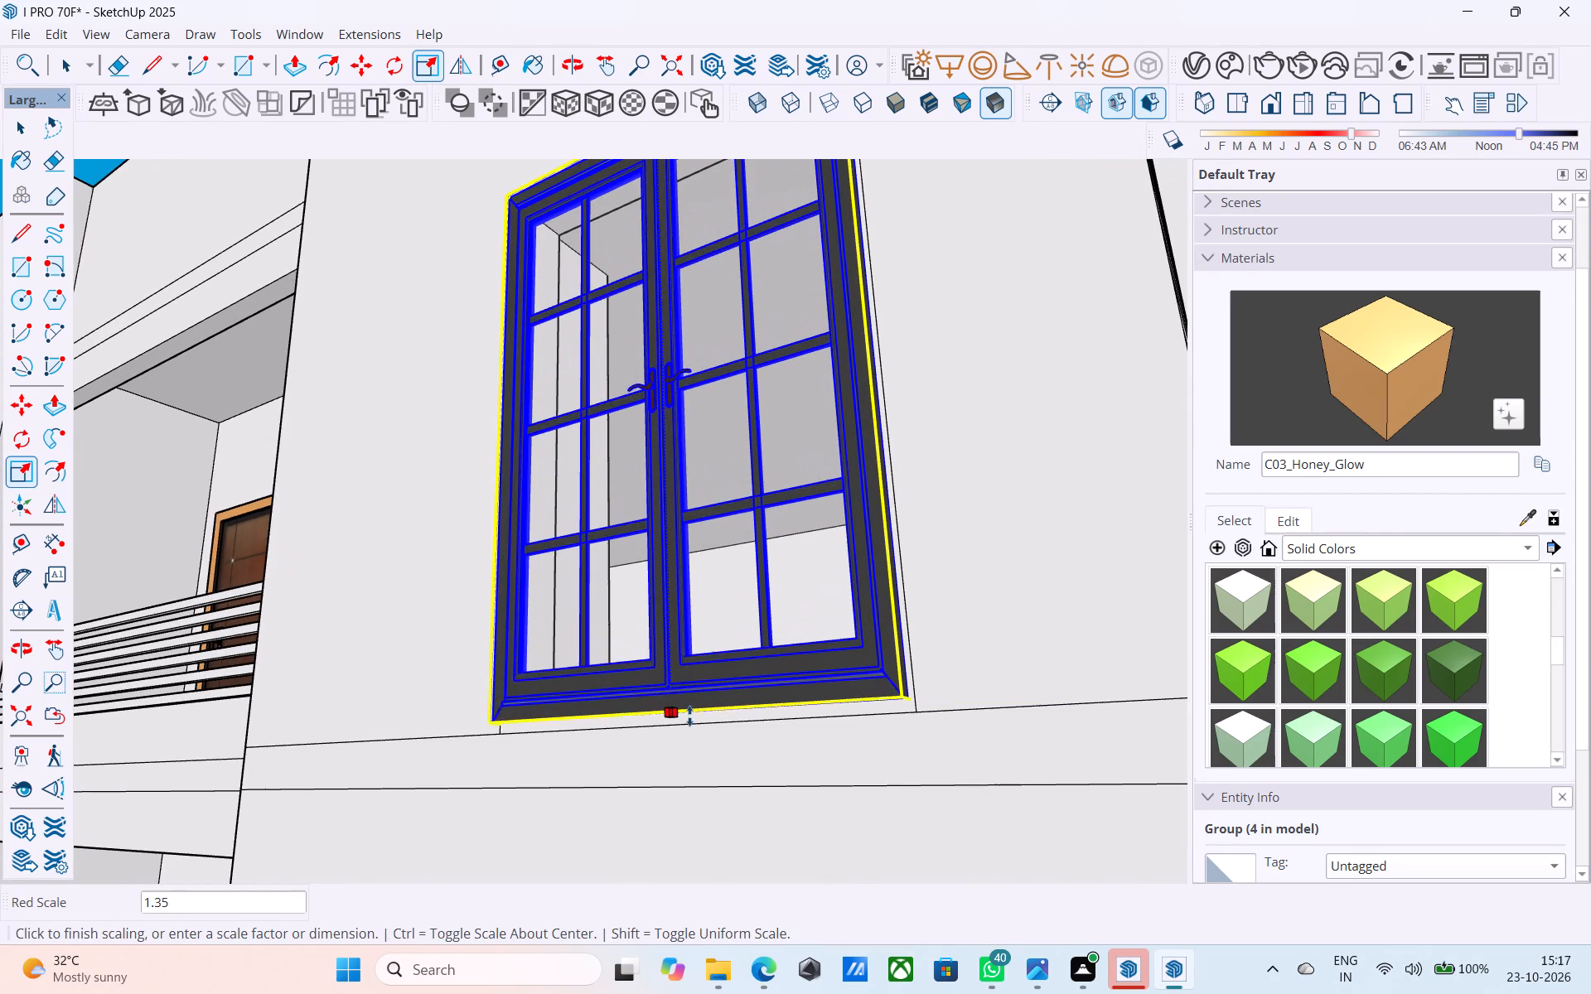
{"action": "left_click", "coordinate": [682, 721]}
{"action": "scroll", "coordinate": [690, 595], "scroll_direction": "down", "scroll_amount": 15}
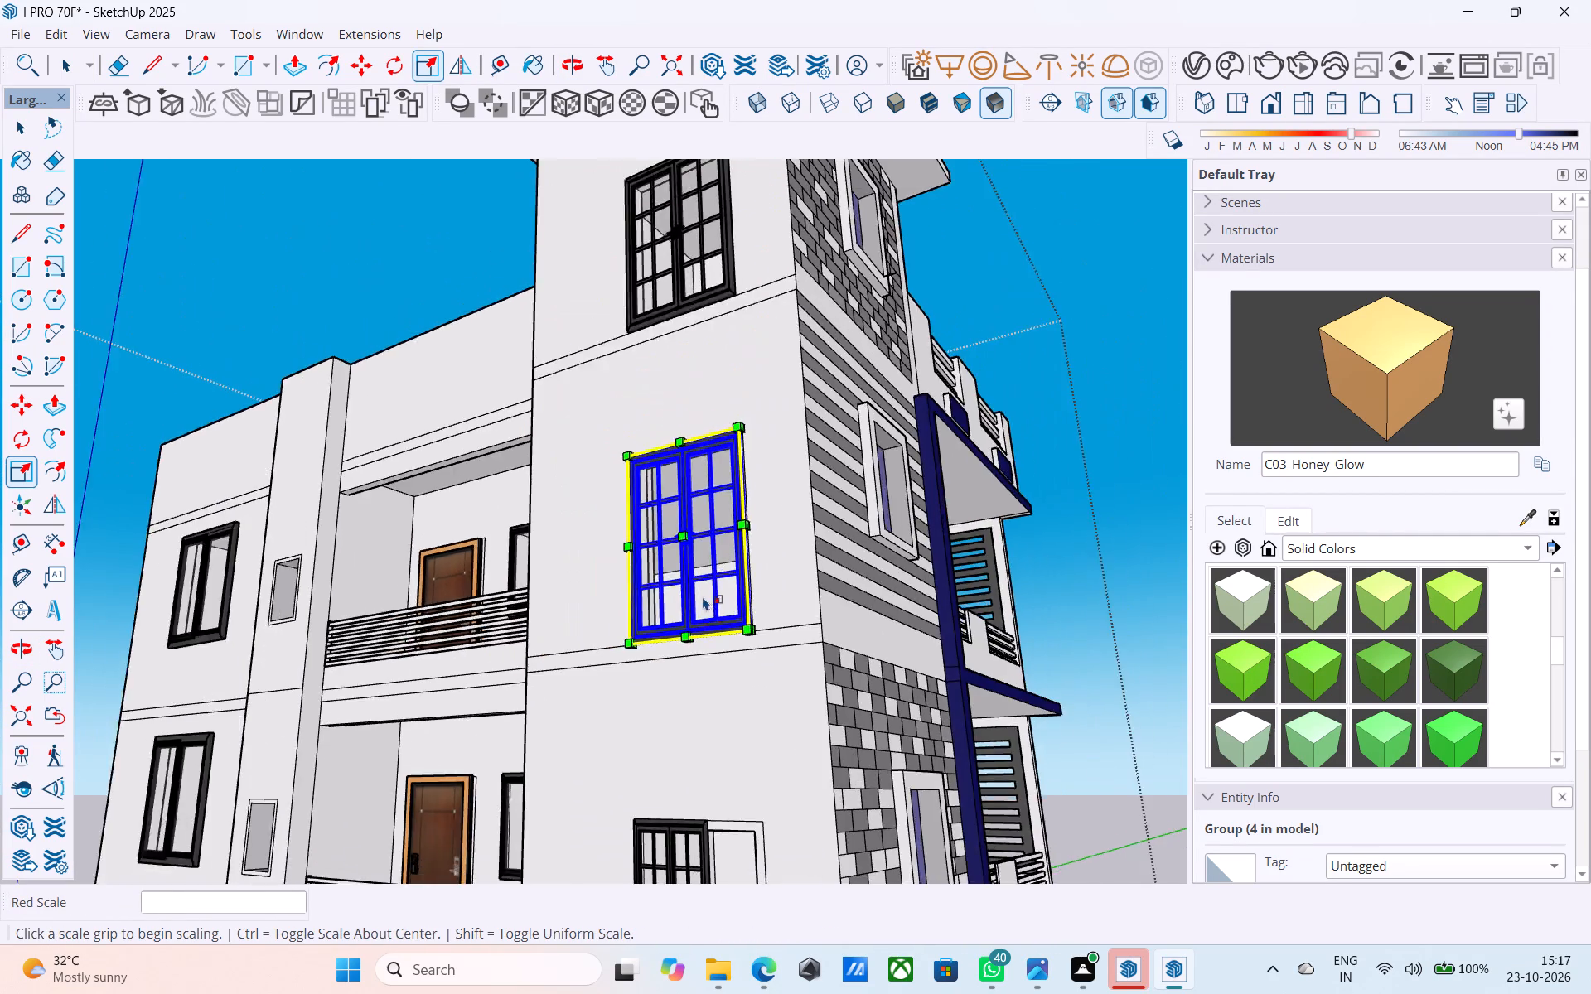
Scale the stair tower's lowest window by about 1.71 in width to reach the opening's opposite side.
{"action": "scroll", "coordinate": [703, 596], "scroll_direction": "down", "scroll_amount": 5}
{"action": "middle_click_drag", "start_coordinate": [716, 652], "coordinate": [769, 690]}
{"action": "scroll", "coordinate": [747, 819], "scroll_direction": "up", "scroll_amount": 5}
{"action": "key", "text": "space"}
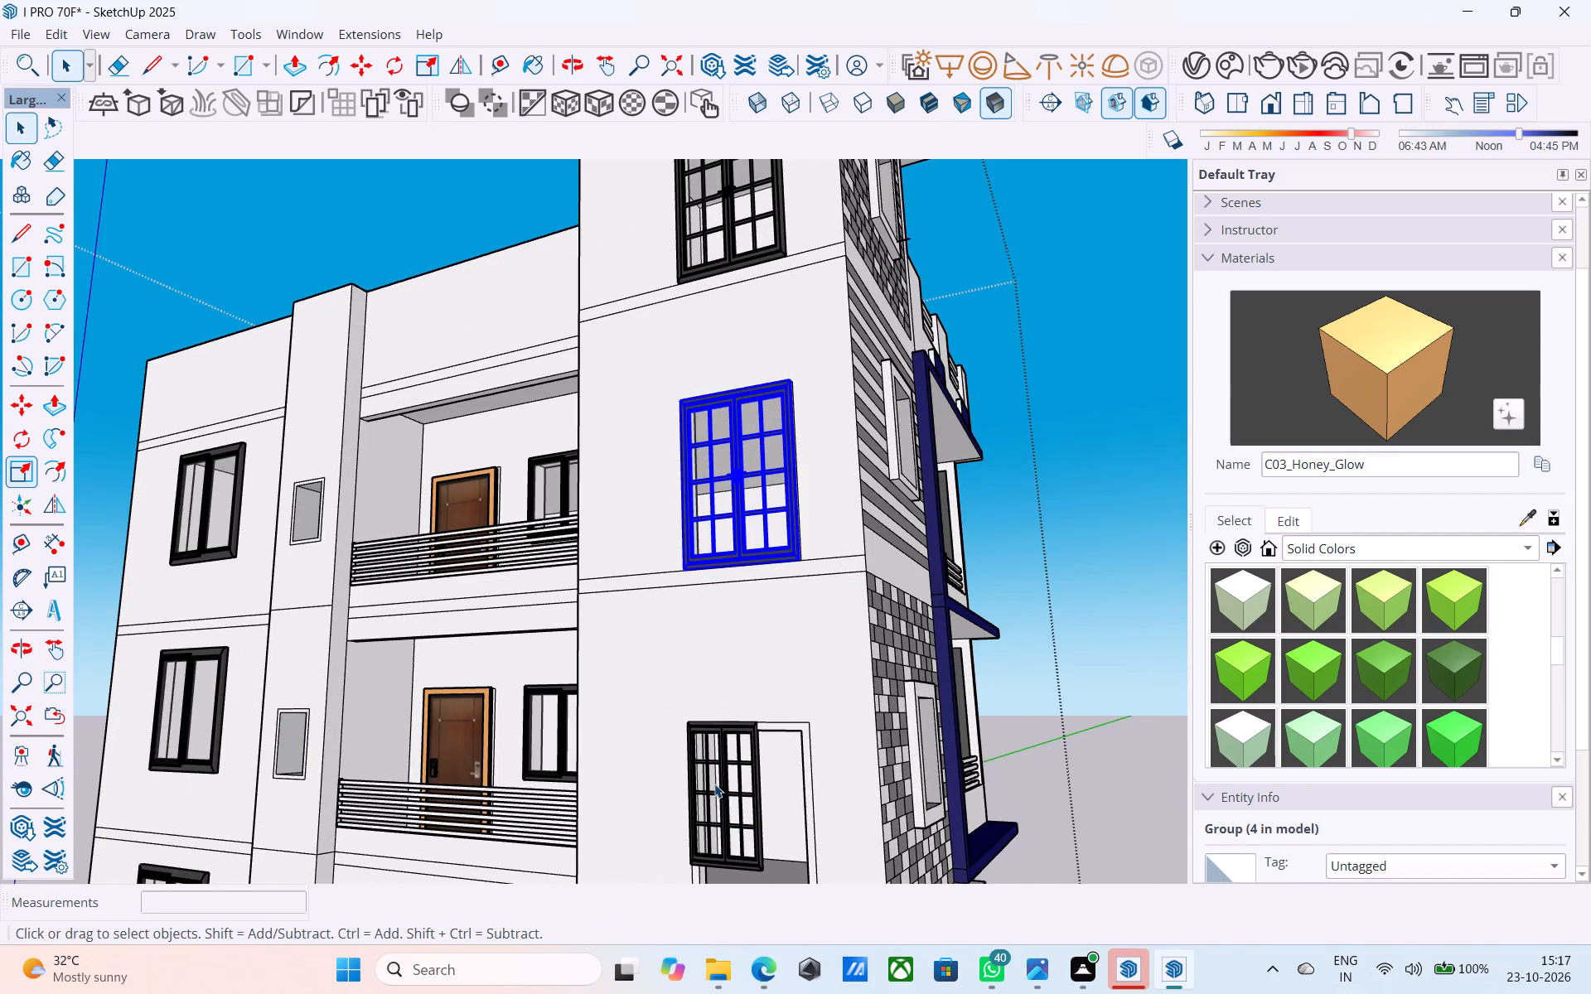
{"action": "middle_click_drag", "start_coordinate": [714, 784], "coordinate": [657, 604], "text": "shift"}
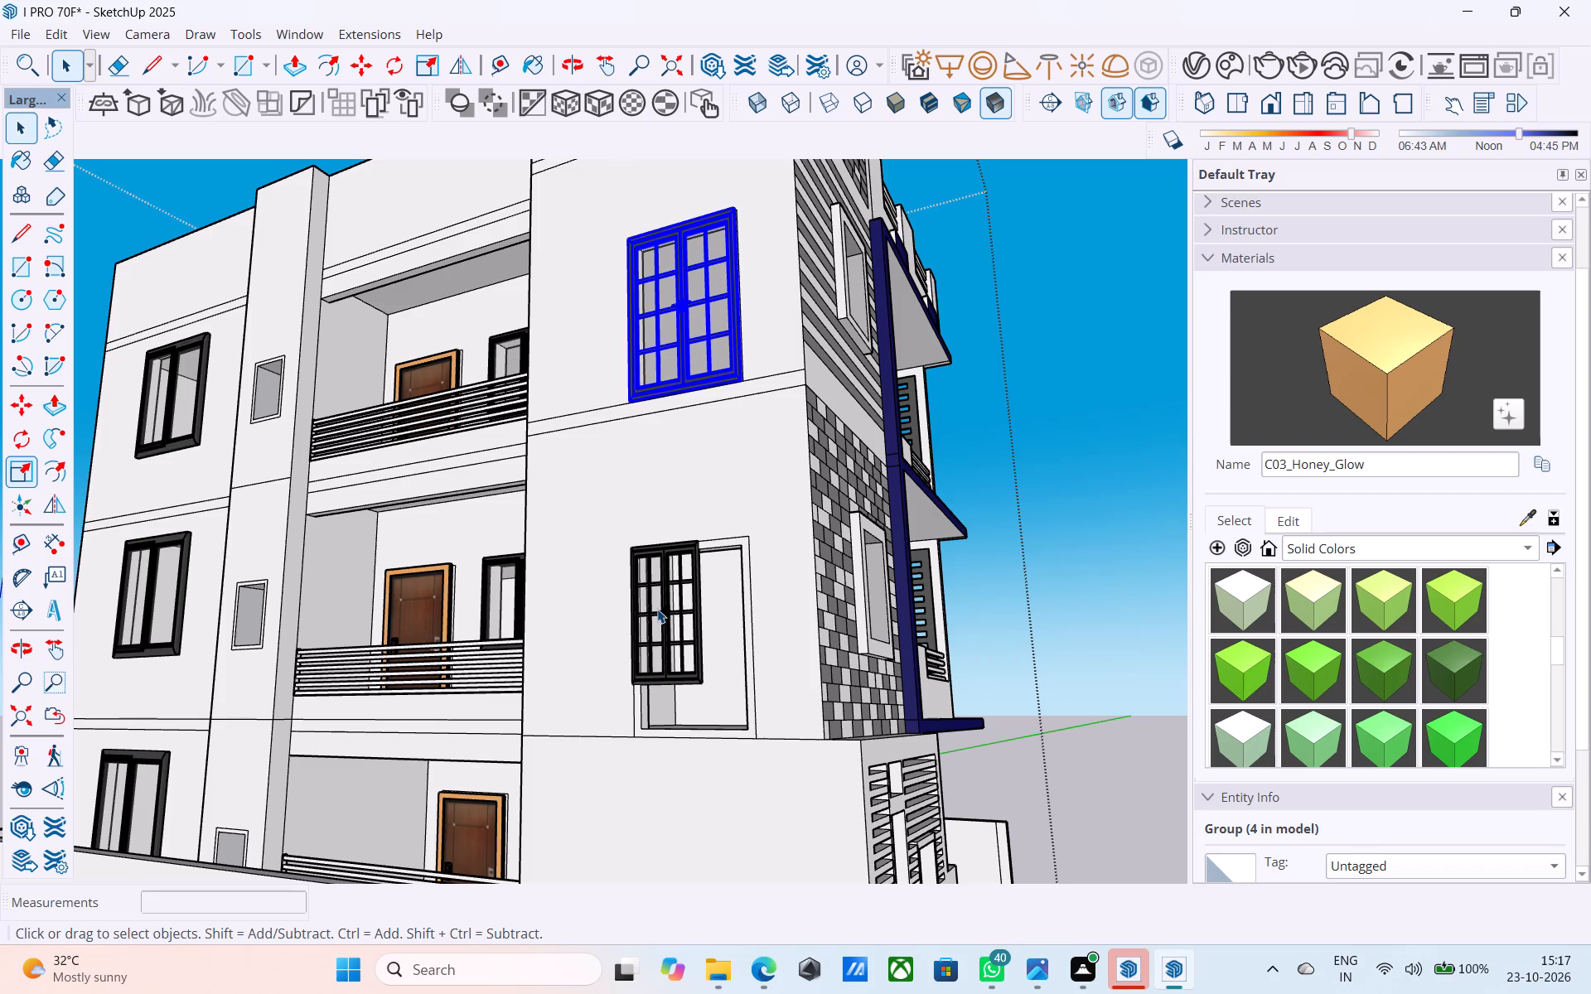
{"action": "middle_click_drag", "start_coordinate": [652, 610], "coordinate": [630, 630]}
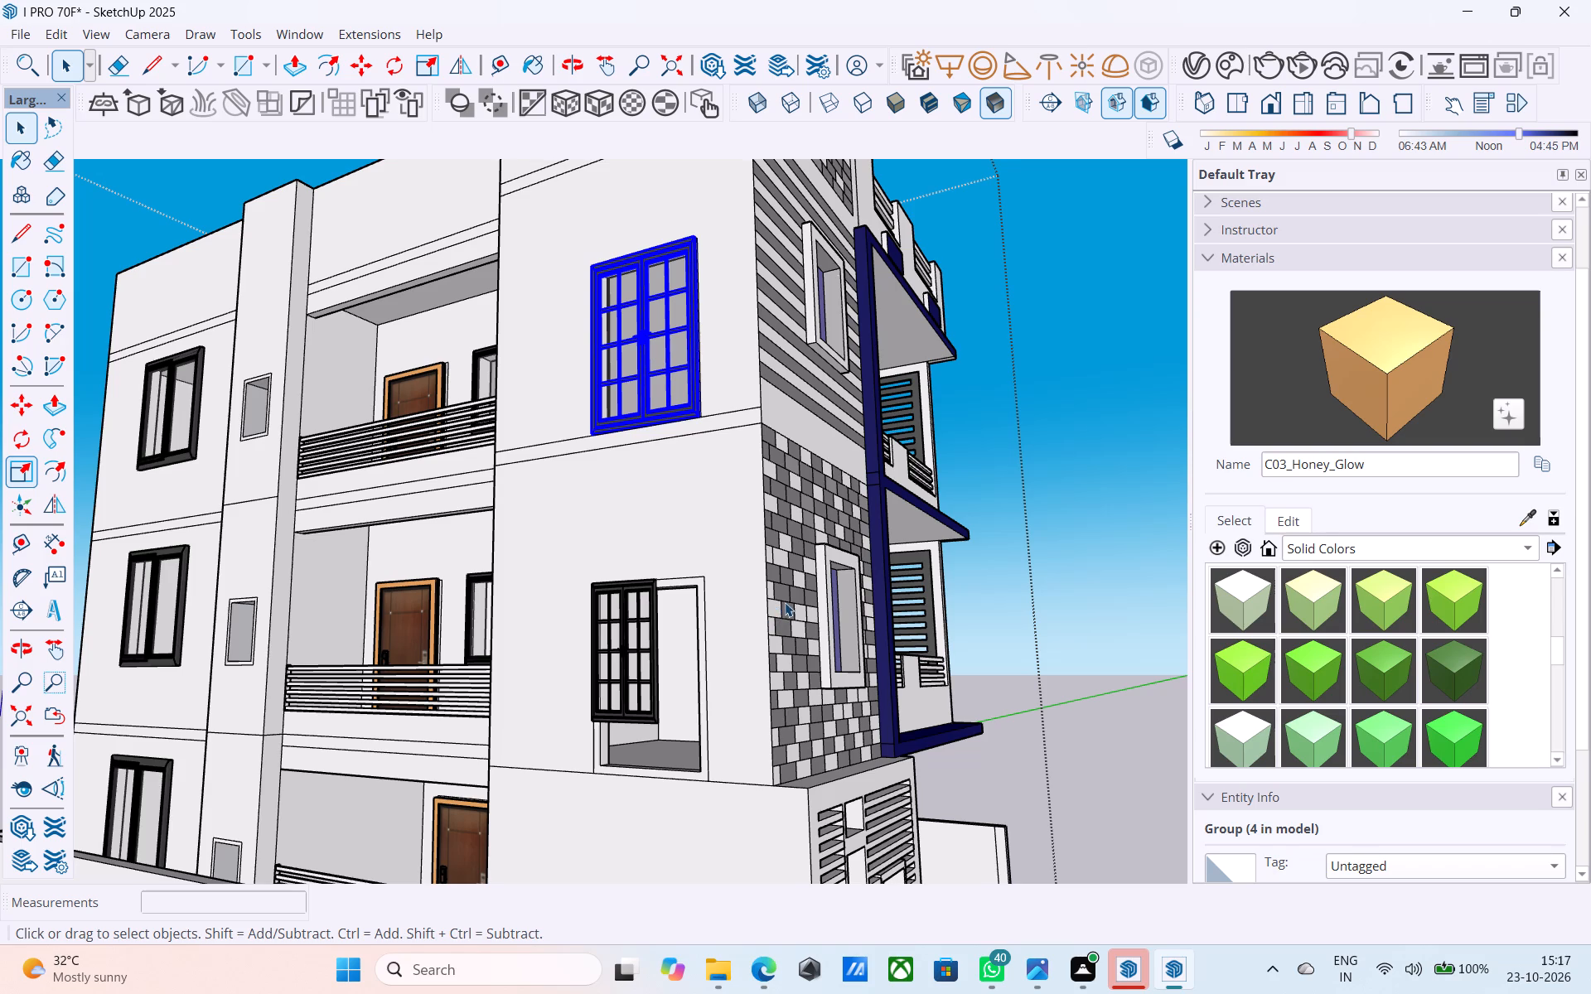
{"action": "scroll", "coordinate": [785, 602], "scroll_direction": "down", "scroll_amount": 6}
{"action": "middle_click_drag", "start_coordinate": [785, 602], "coordinate": [777, 604]}
{"action": "scroll", "coordinate": [777, 605], "scroll_direction": "up", "scroll_amount": 4}
{"action": "left_click", "coordinate": [651, 668]}
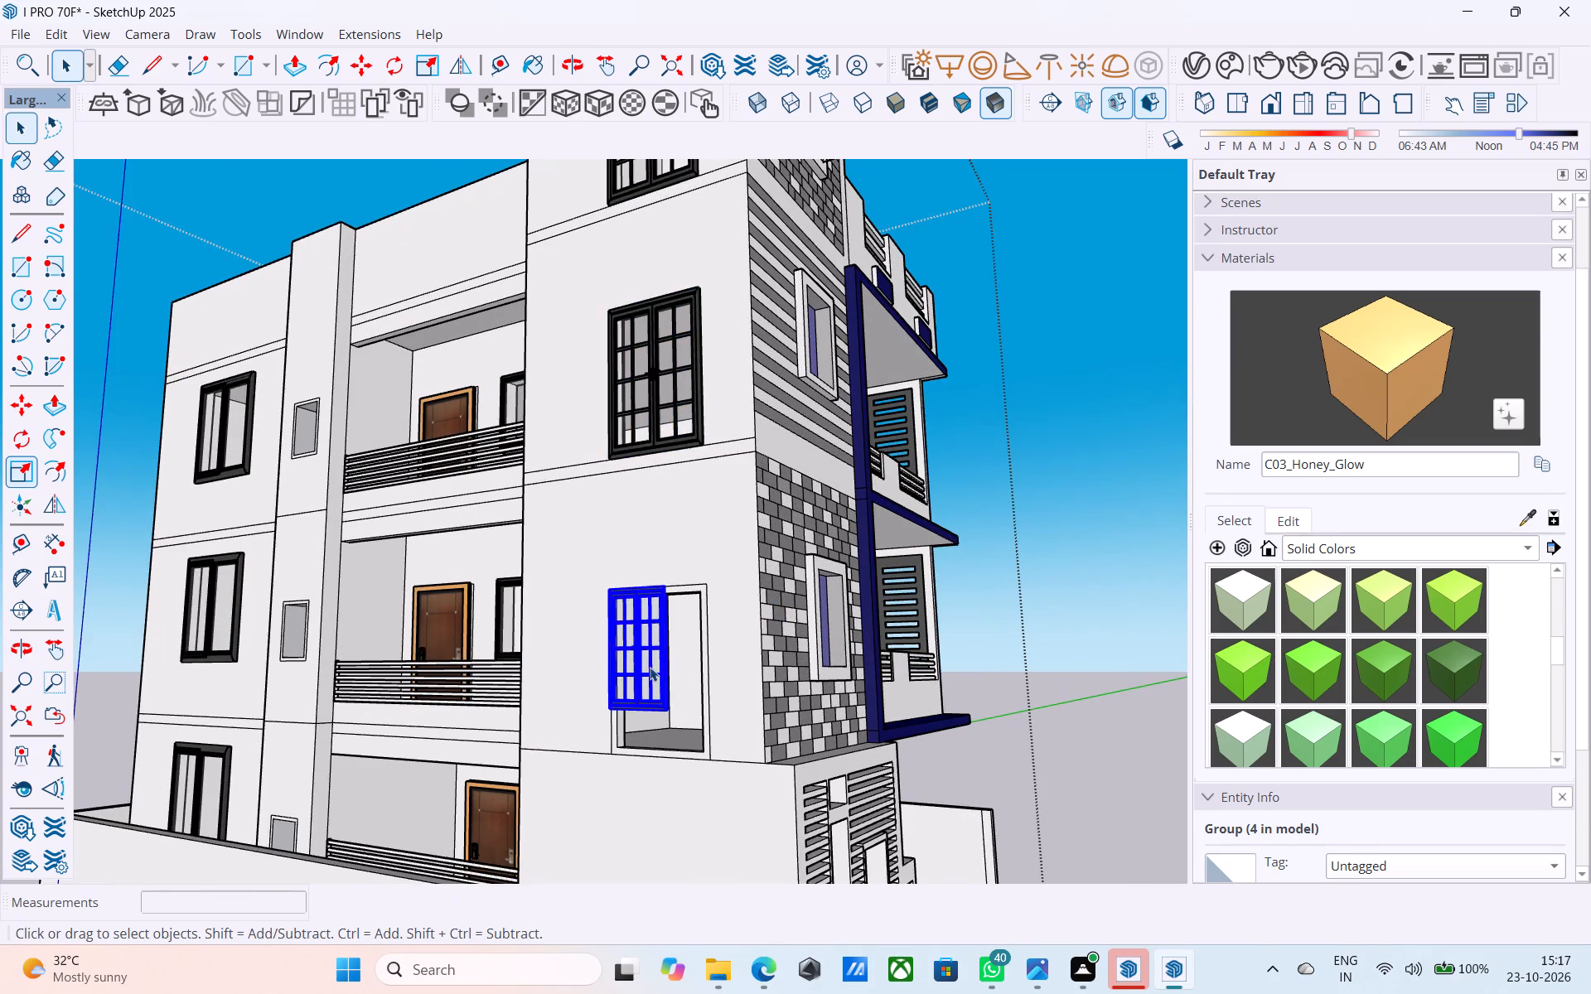
{"action": "scroll", "coordinate": [649, 667], "scroll_direction": "up", "scroll_amount": 4}
{"action": "key", "text": "s"}
{"action": "scroll", "coordinate": [654, 663], "scroll_direction": "up", "scroll_amount": 5}
{"action": "middle_click_drag", "start_coordinate": [699, 614], "coordinate": [646, 624]}
{"action": "scroll", "coordinate": [612, 669], "scroll_direction": "up", "scroll_amount": 3}
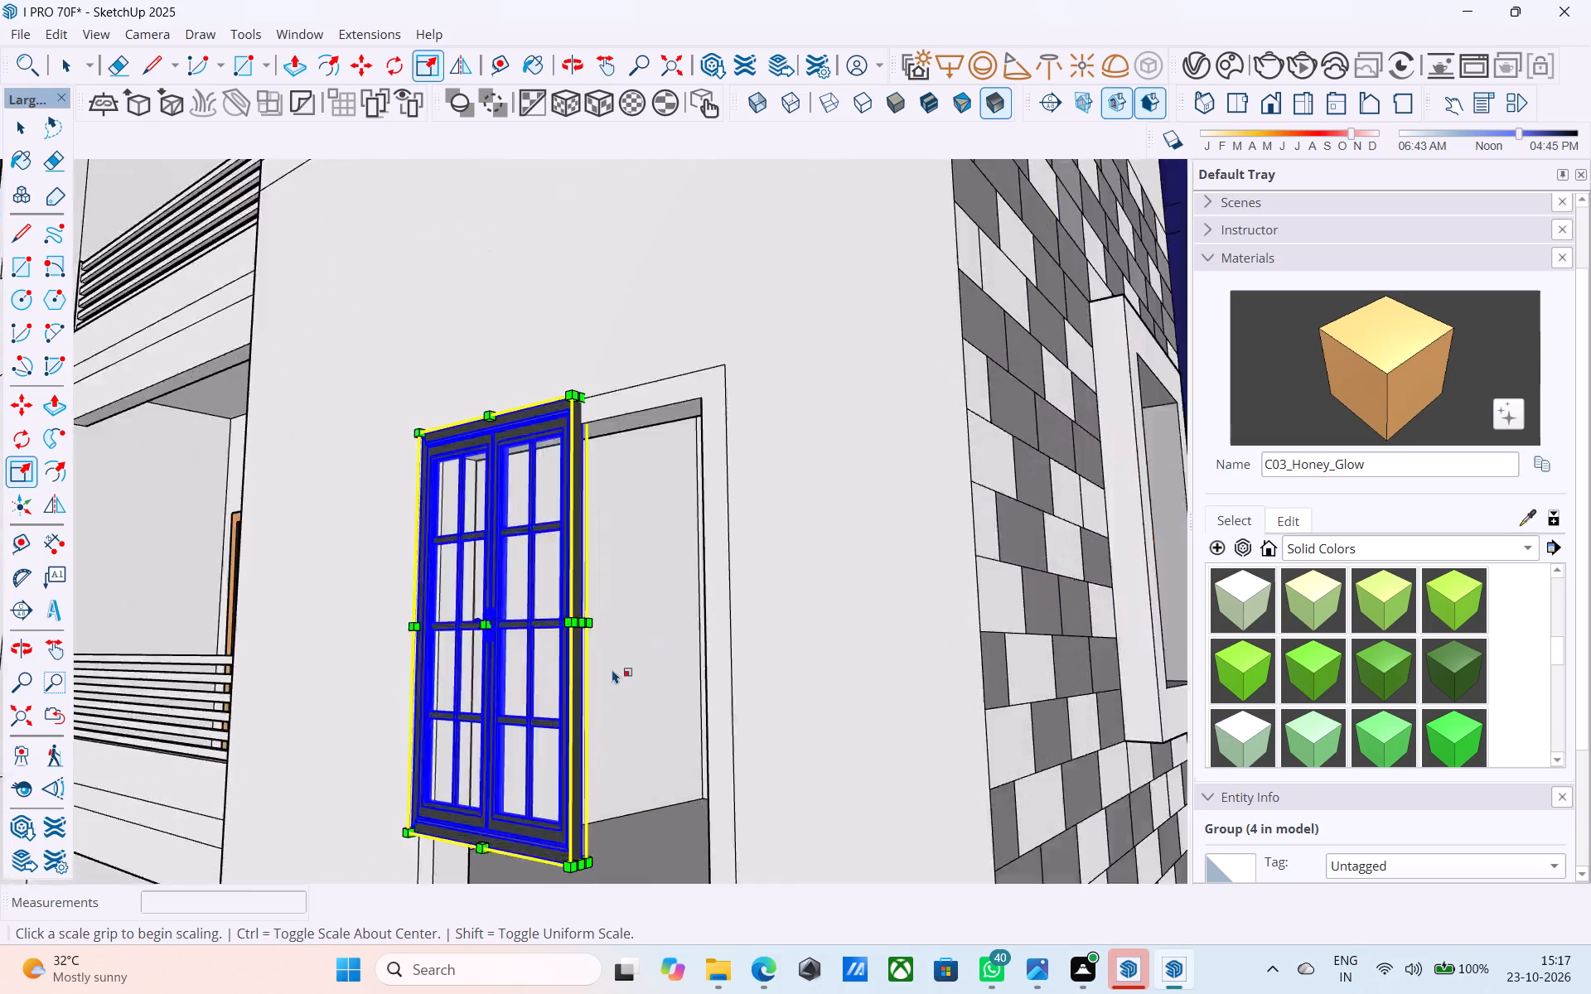
{"action": "scroll", "coordinate": [612, 669], "scroll_direction": "up", "scroll_amount": 1}
{"action": "left_click", "coordinate": [559, 597]}
{"action": "scroll", "coordinate": [564, 592], "scroll_direction": "down", "scroll_amount": 5}
{"action": "left_click", "coordinate": [715, 586]}
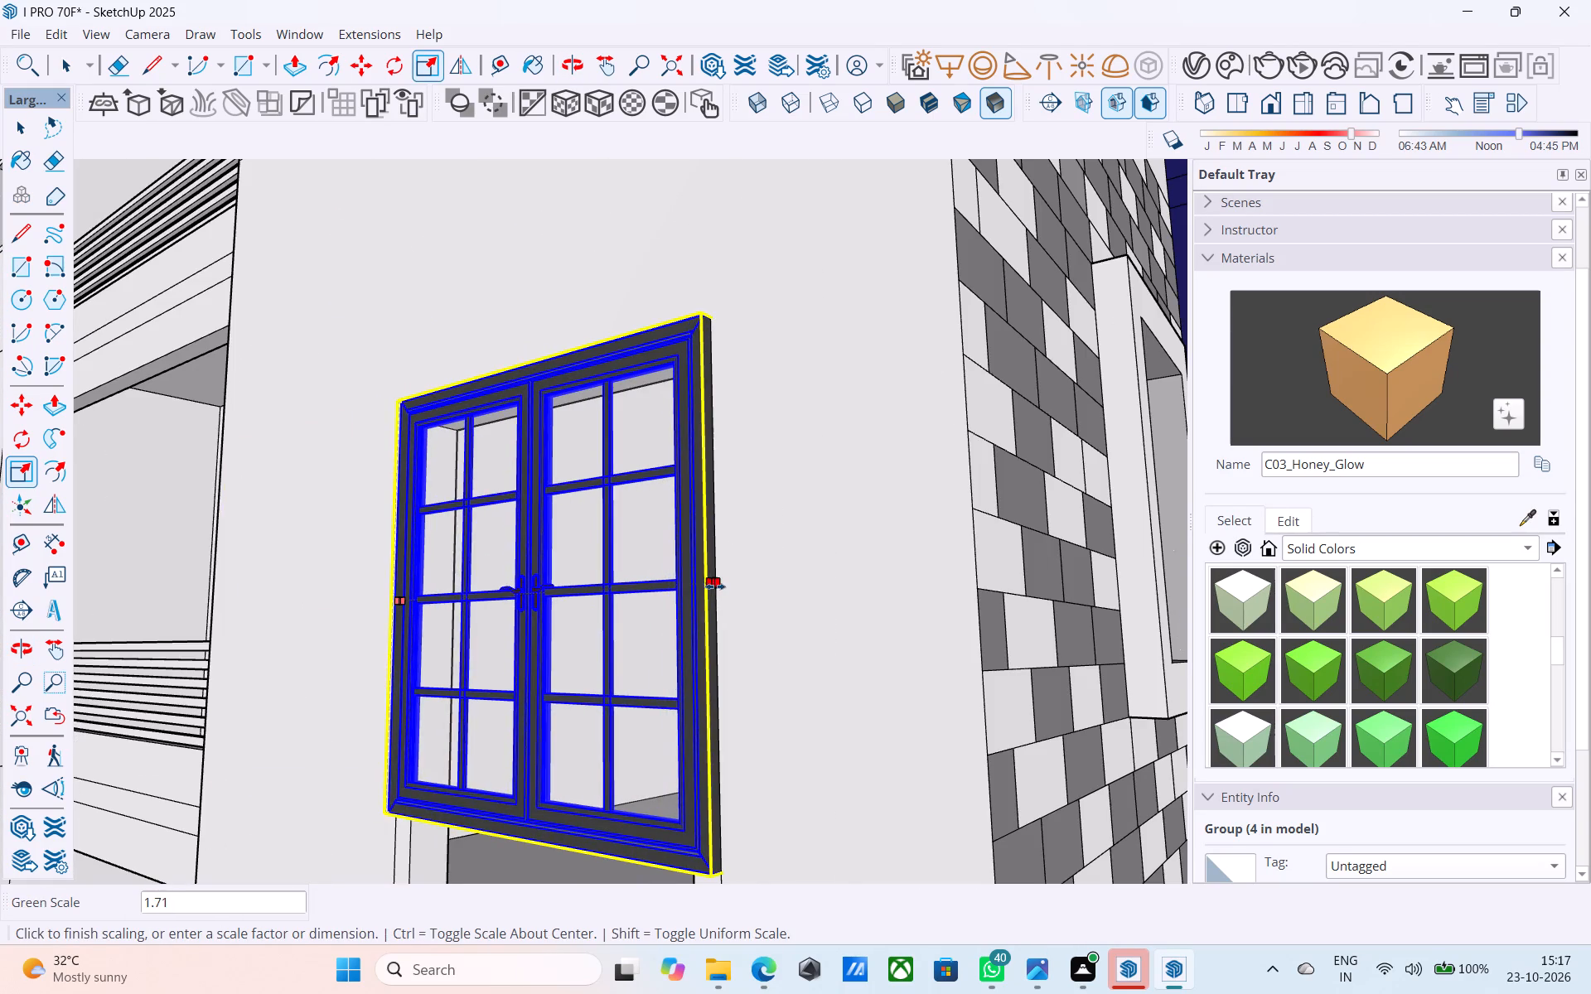
Scale the lowest window by about 1.38 in height so it reaches the bottom of its opening.
{"action": "scroll", "coordinate": [767, 513], "scroll_direction": "down", "scroll_amount": 7}
{"action": "middle_click_drag", "start_coordinate": [725, 650], "coordinate": [710, 567]}
{"action": "scroll", "coordinate": [697, 580], "scroll_direction": "down", "scroll_amount": 5}
{"action": "scroll", "coordinate": [647, 682], "scroll_direction": "up", "scroll_amount": 7}
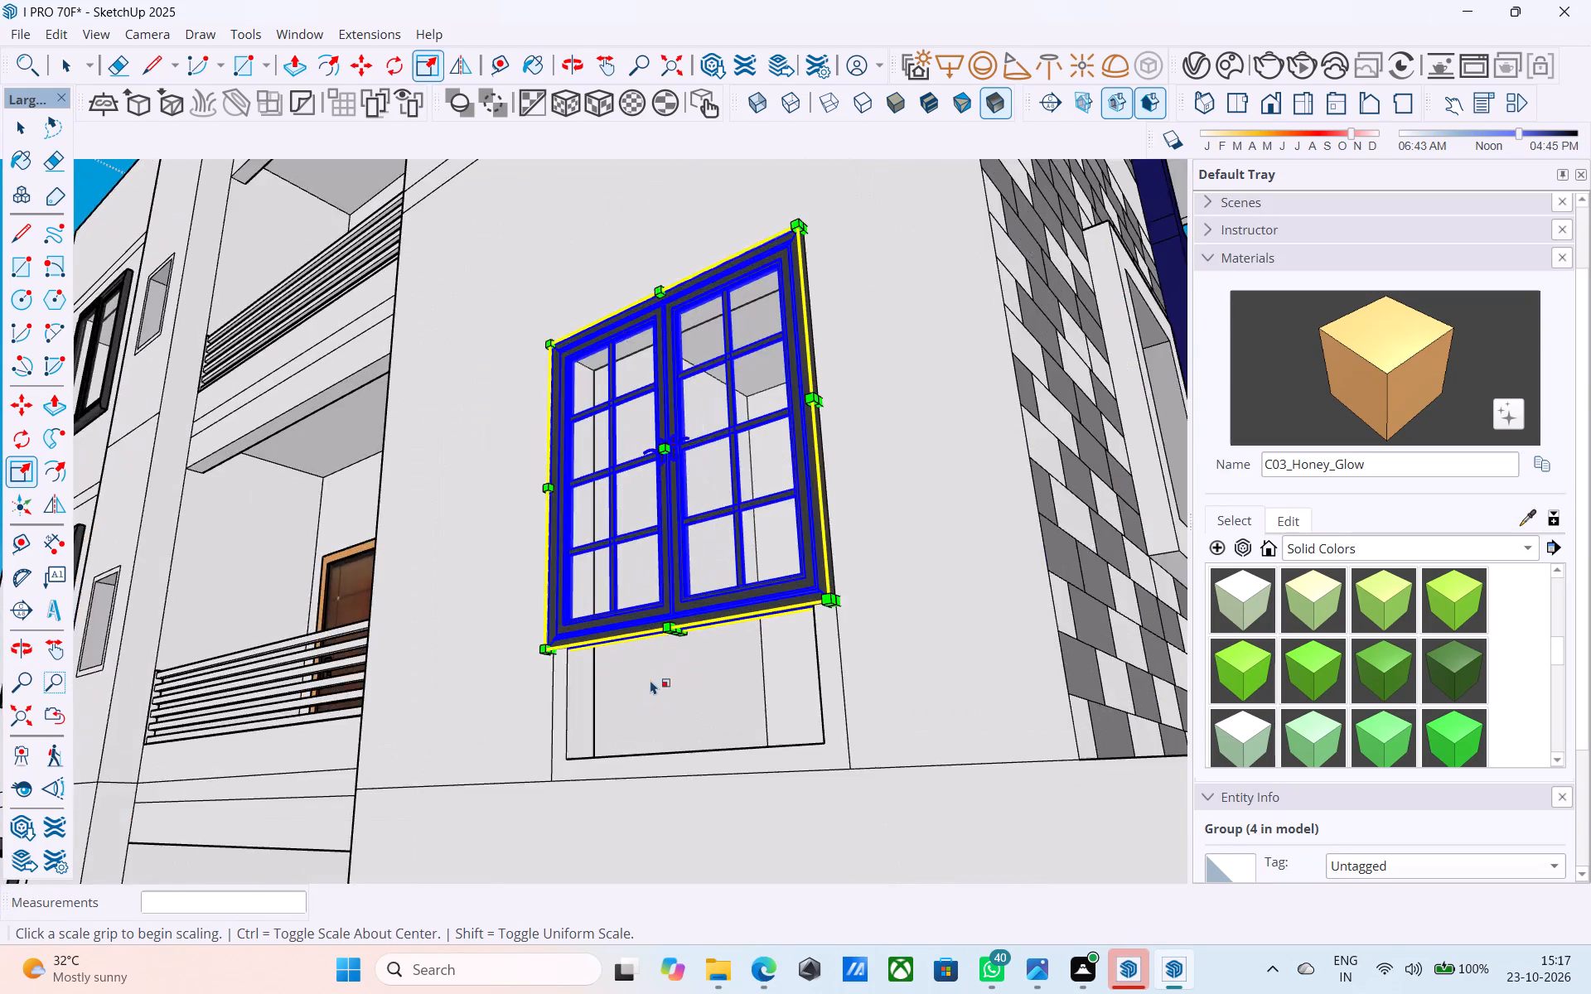
{"action": "left_click", "coordinate": [695, 604]}
{"action": "left_click", "coordinate": [761, 834]}
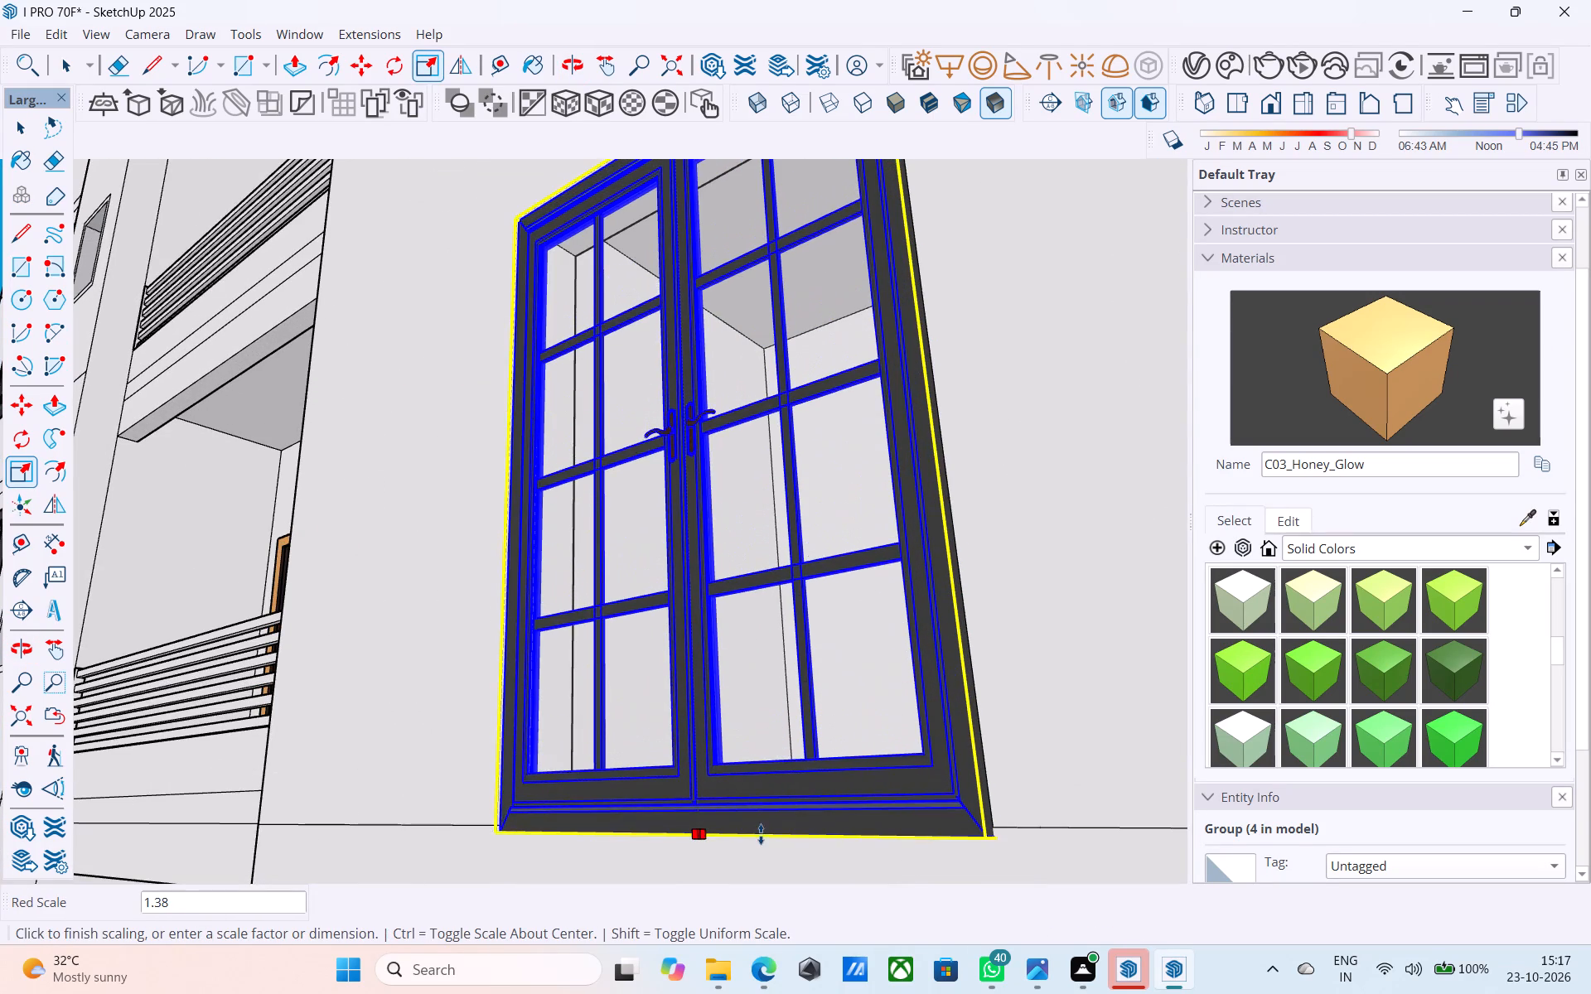
{"action": "scroll", "coordinate": [728, 715], "scroll_direction": "down", "scroll_amount": 4}
{"action": "middle_click_drag", "start_coordinate": [728, 717], "coordinate": [912, 903]}
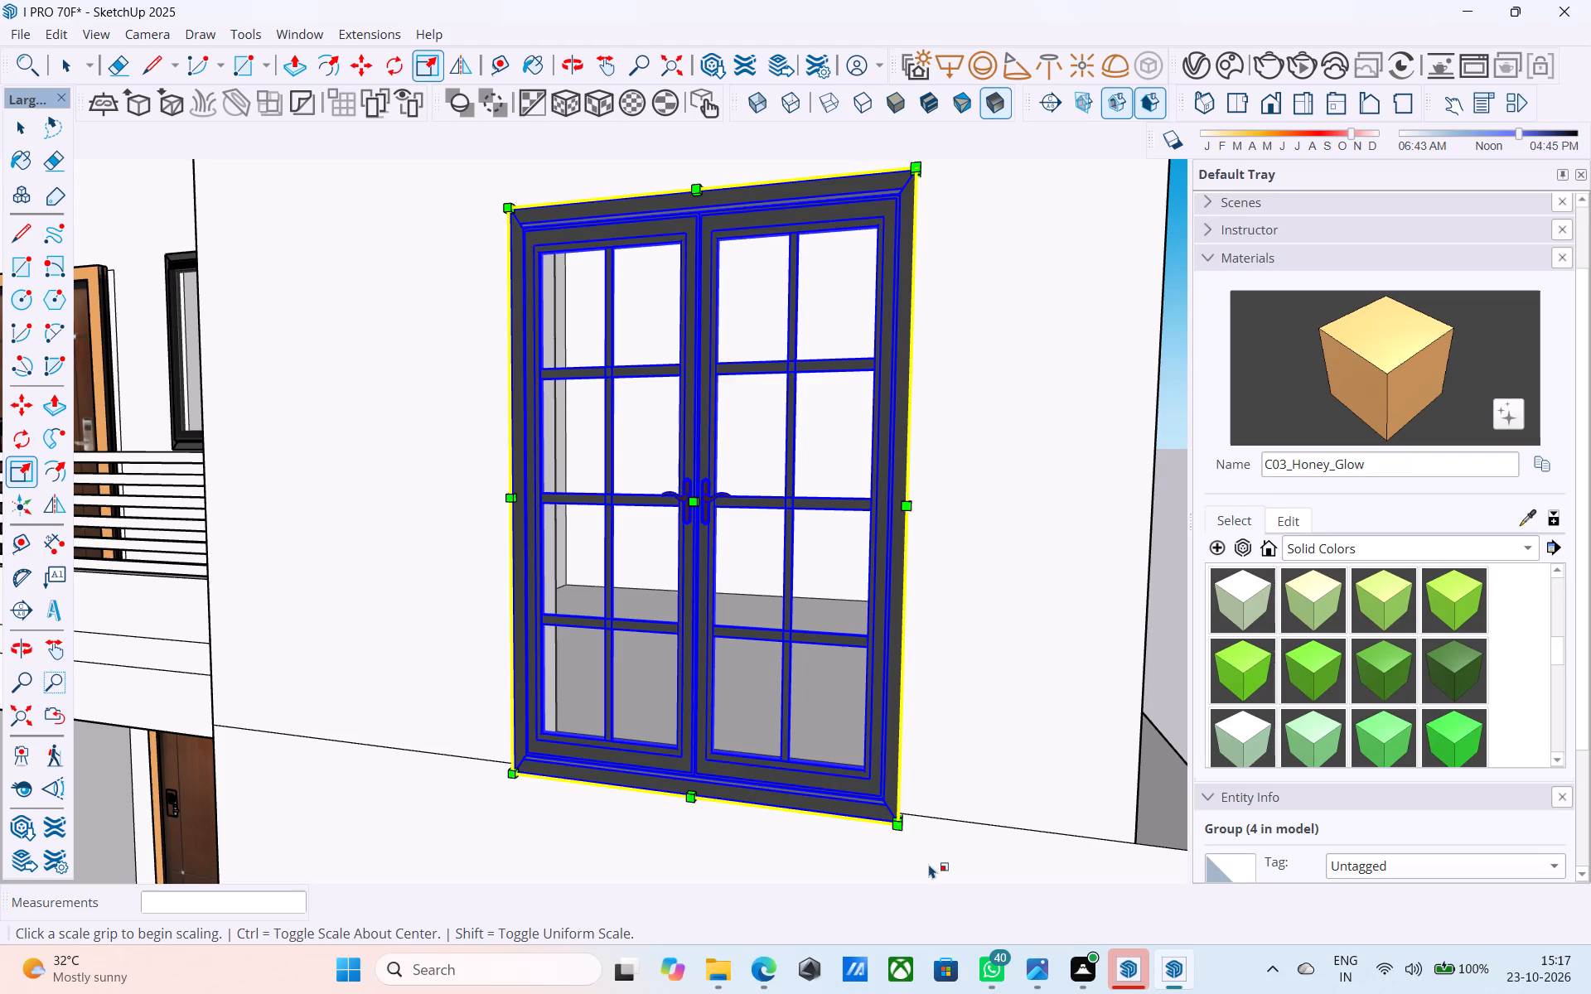
{"action": "key", "text": "space"}
Delete the leftover gridded source window standing outside the house beside the boundary wall.
{"action": "scroll", "coordinate": [861, 851], "scroll_direction": "down", "scroll_amount": 2}
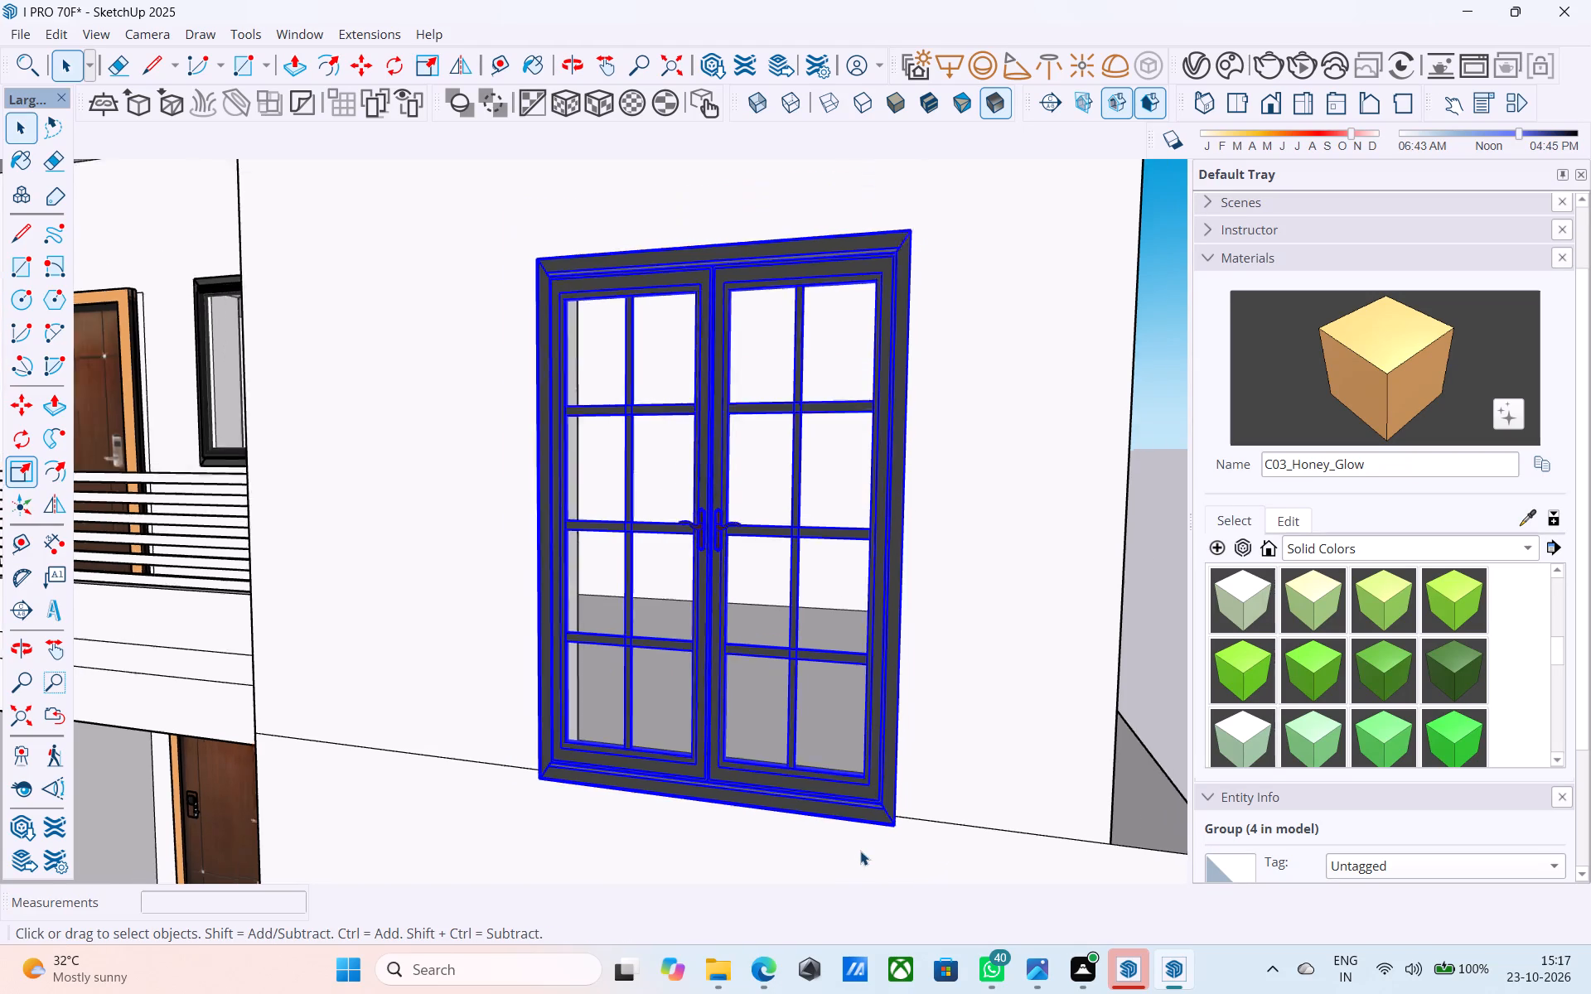
{"action": "scroll", "coordinate": [860, 851], "scroll_direction": "down", "scroll_amount": 20}
{"action": "middle_click_drag", "start_coordinate": [689, 595], "coordinate": [607, 567]}
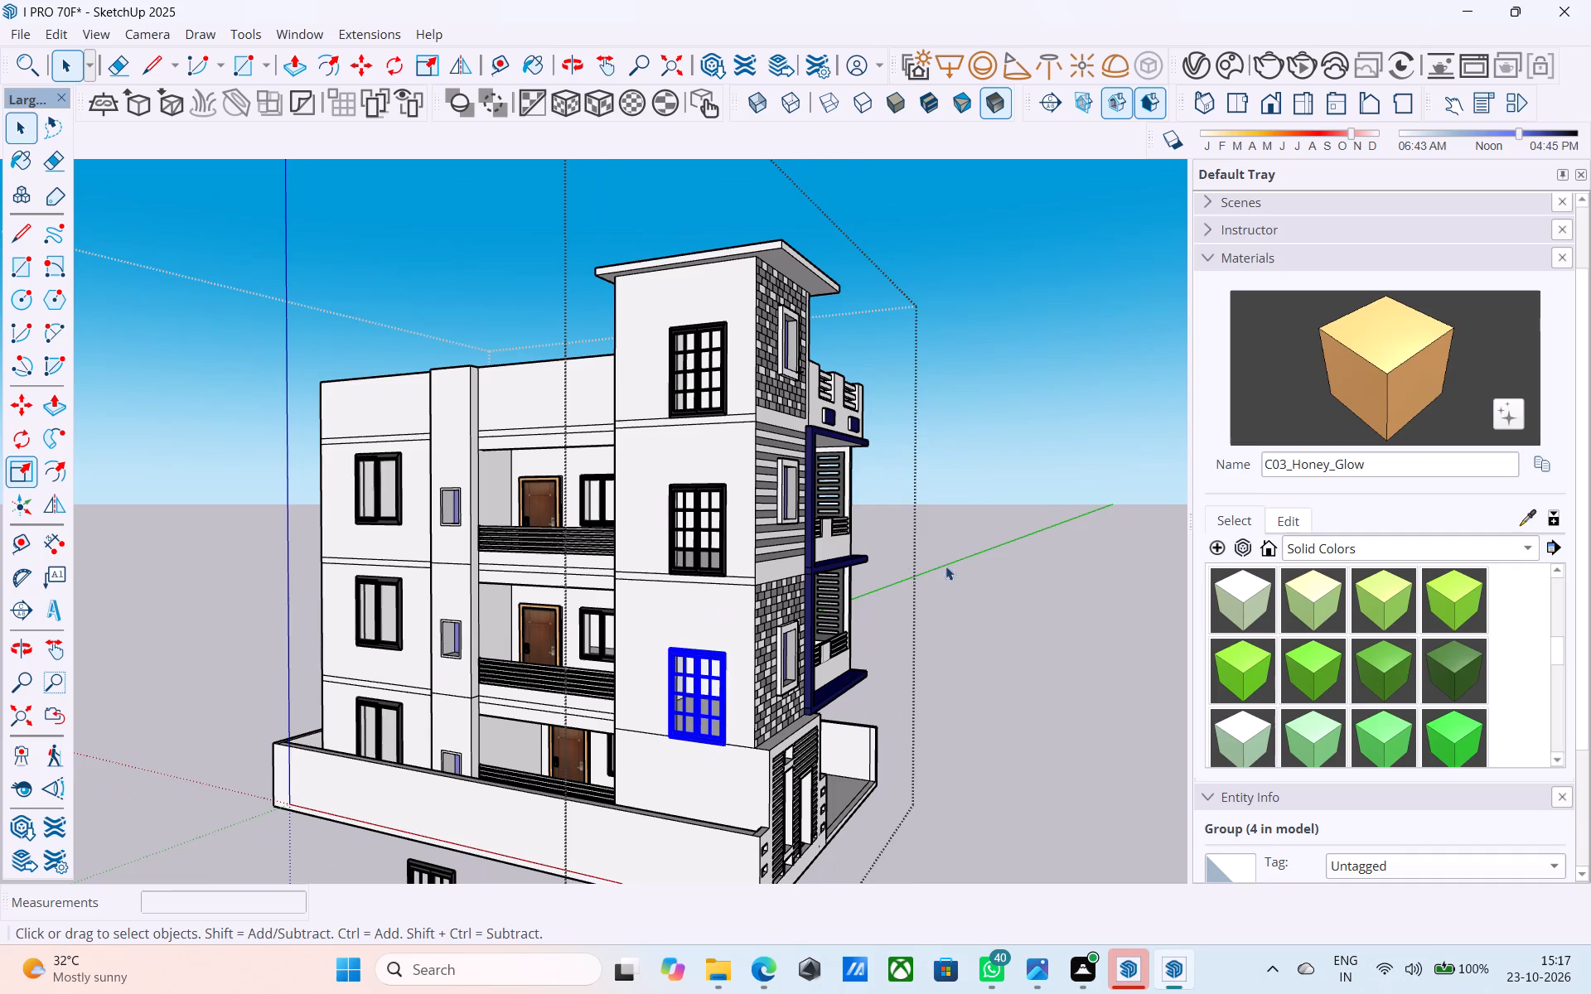
{"action": "left_click", "coordinate": [967, 561]}
{"action": "middle_click_drag", "start_coordinate": [958, 568], "coordinate": [797, 564]}
{"action": "scroll", "coordinate": [735, 525], "scroll_direction": "down", "scroll_amount": 10}
{"action": "middle_click_drag", "start_coordinate": [726, 581], "coordinate": [625, 669]}
{"action": "left_click_drag", "start_coordinate": [534, 714], "coordinate": [415, 635]}
{"action": "double_click", "coordinate": [627, 562]}
{"action": "scroll", "coordinate": [523, 673], "scroll_direction": "up", "scroll_amount": 5}
{"action": "left_click_drag", "start_coordinate": [462, 731], "coordinate": [392, 639]}
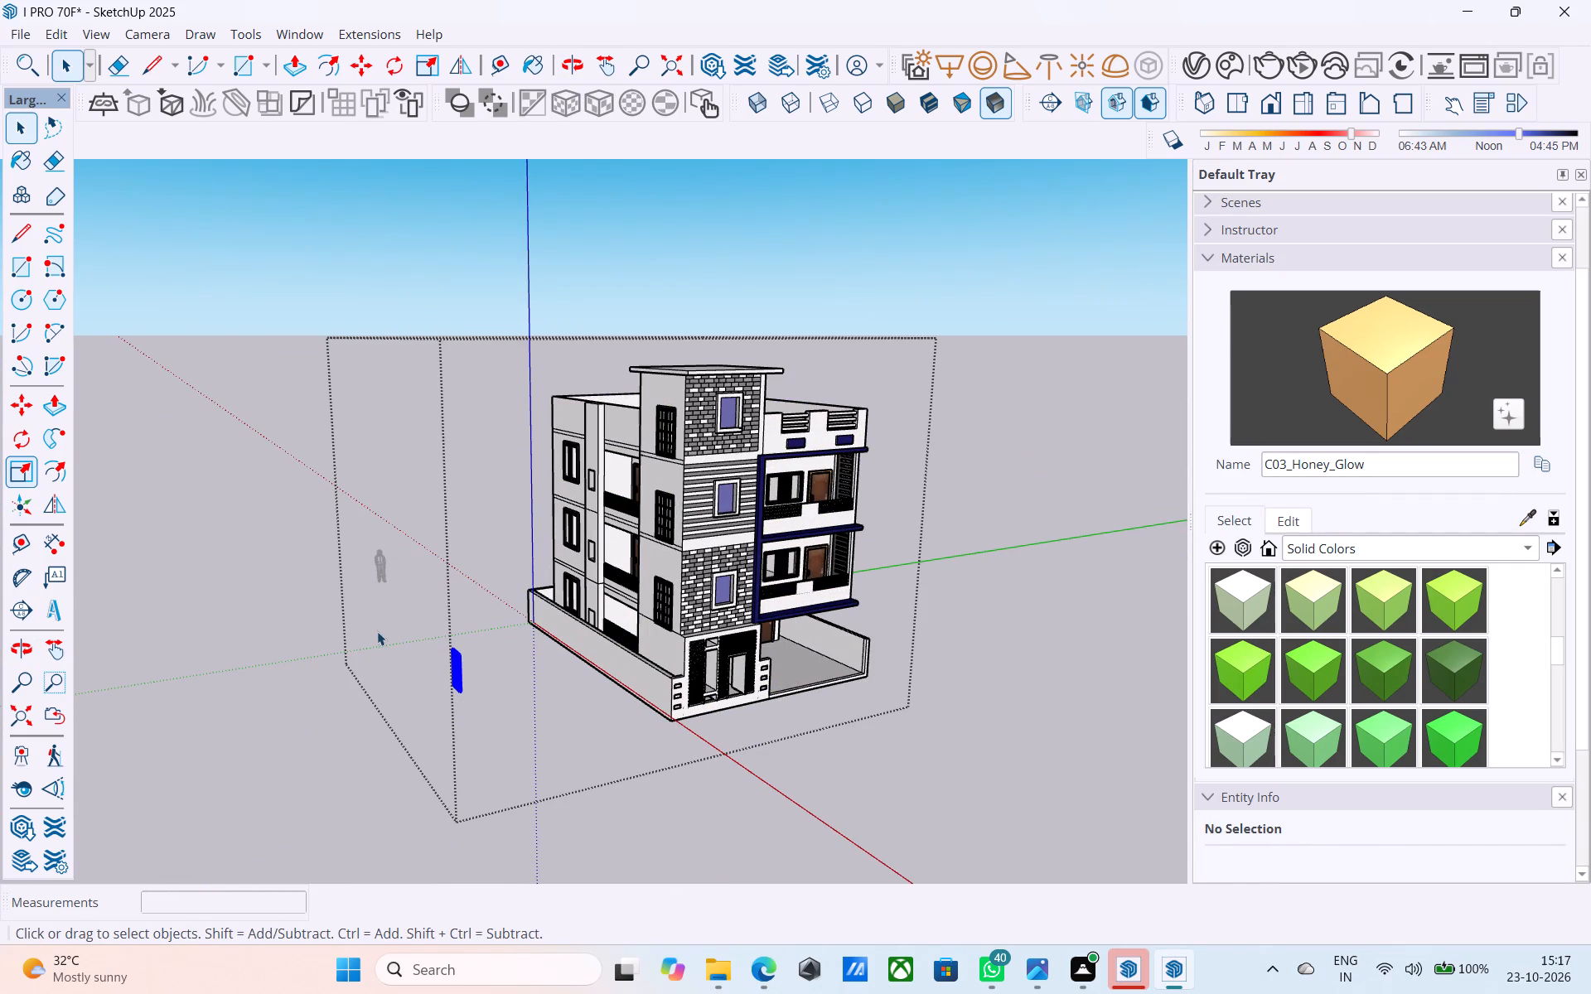
{"action": "key", "text": "Delete"}
Save the model and purge its unused items.
{"action": "scroll", "coordinate": [629, 644], "scroll_direction": "up", "scroll_amount": 7}
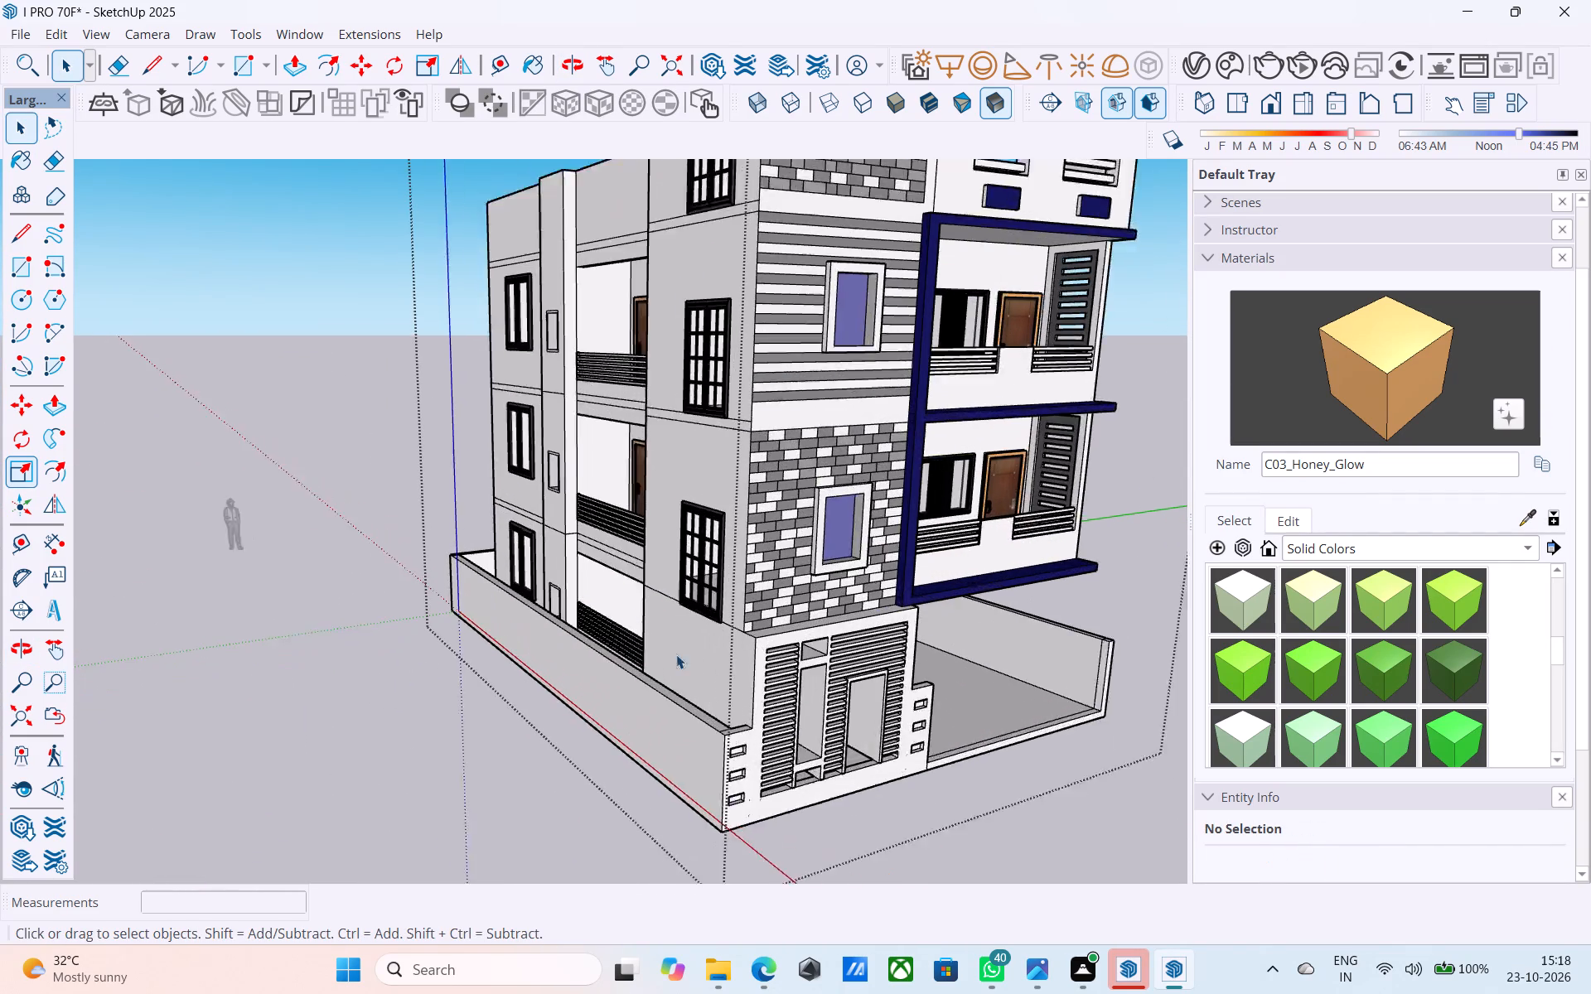
{"action": "scroll", "coordinate": [676, 654], "scroll_direction": "up", "scroll_amount": 1}
{"action": "middle_click_drag", "start_coordinate": [676, 655], "coordinate": [710, 643]}
{"action": "key", "text": "ctrl+s"}
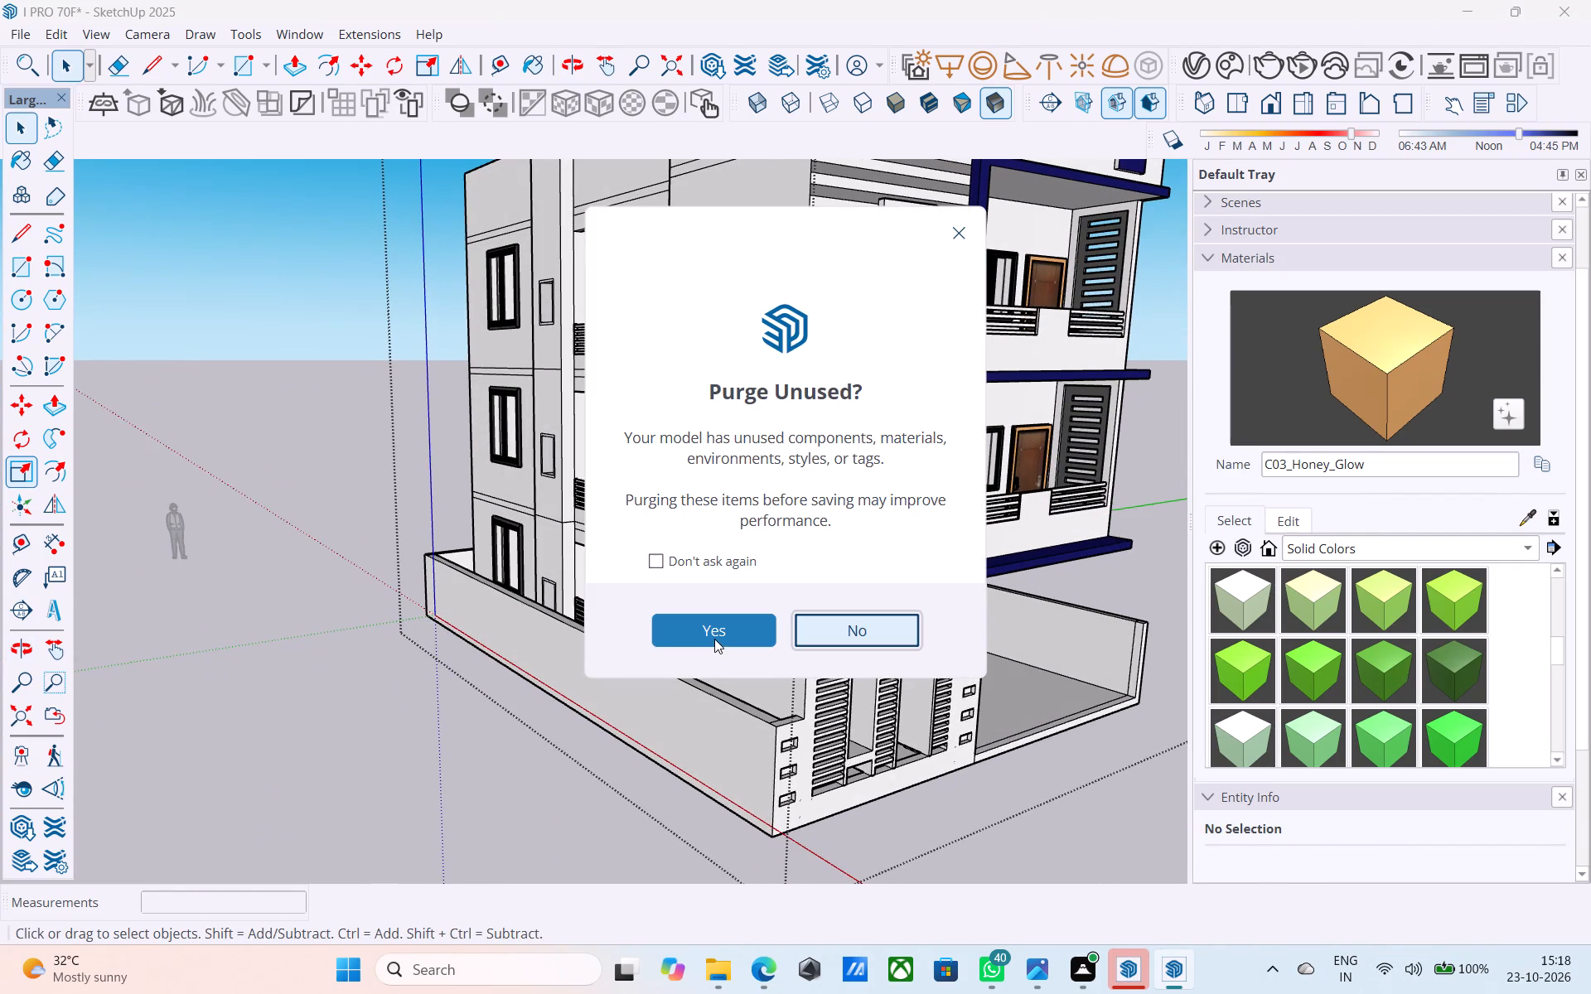
{"action": "left_click", "coordinate": [714, 639]}
Examine the house exterior from the side, stair tower and front to review the fitted windows and remaining openings.
{"action": "scroll", "coordinate": [721, 629], "scroll_direction": "down", "scroll_amount": 4}
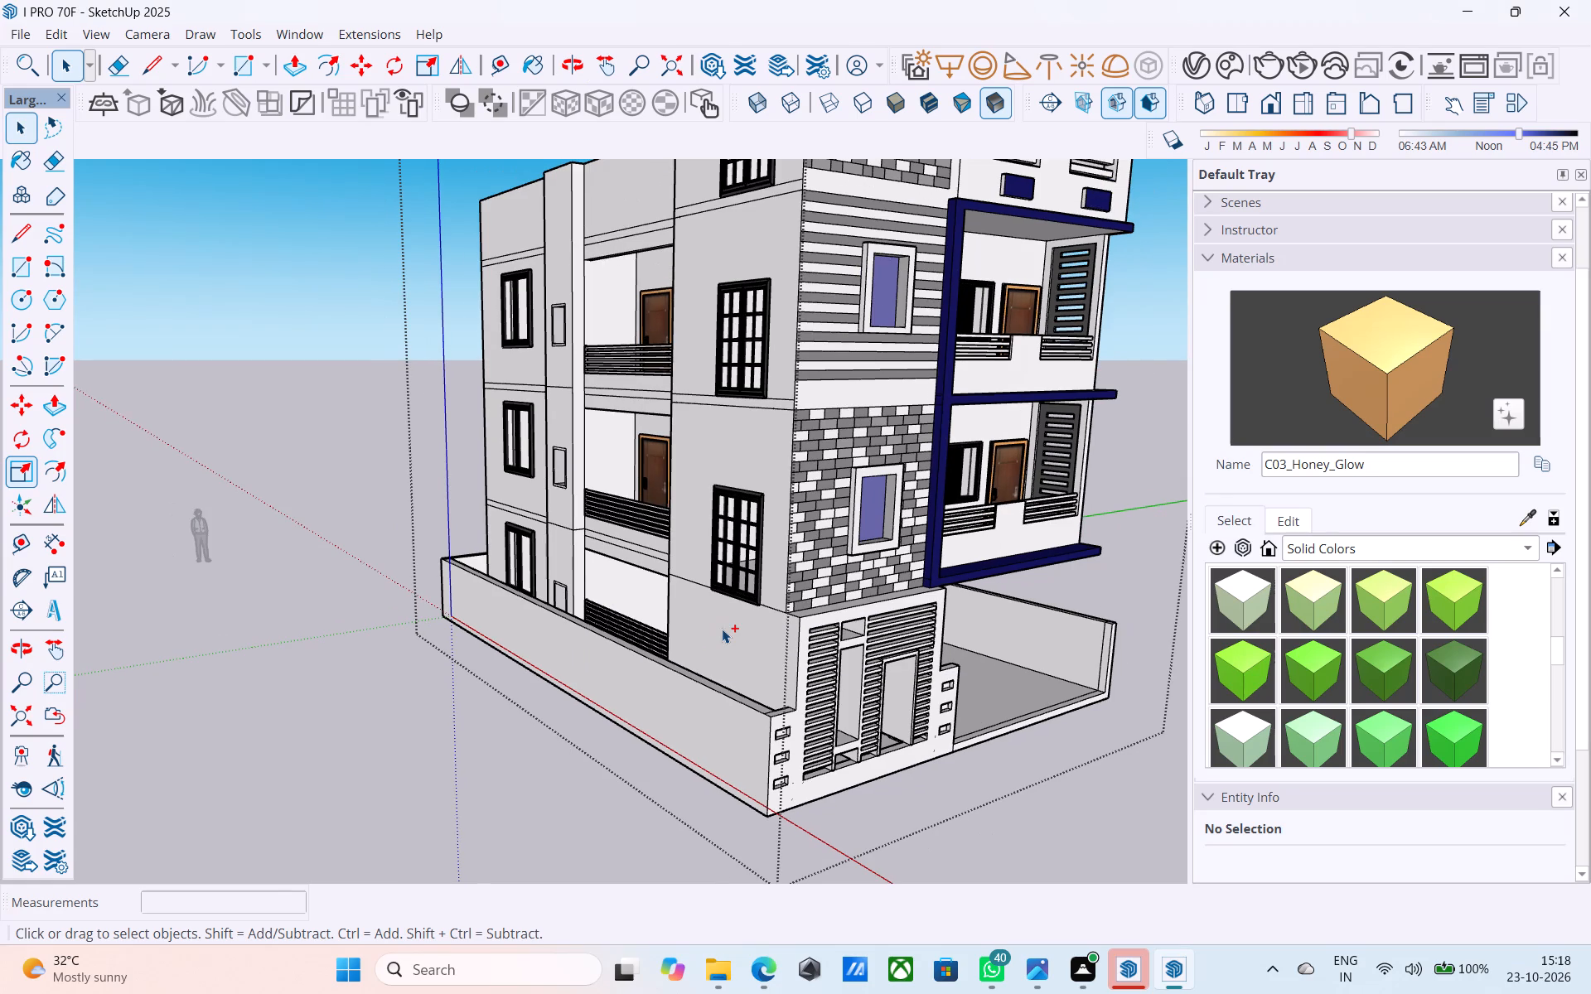
{"action": "scroll", "coordinate": [723, 628], "scroll_direction": "down", "scroll_amount": 5}
{"action": "middle_click_drag", "start_coordinate": [721, 613], "coordinate": [802, 655], "text": "shift"}
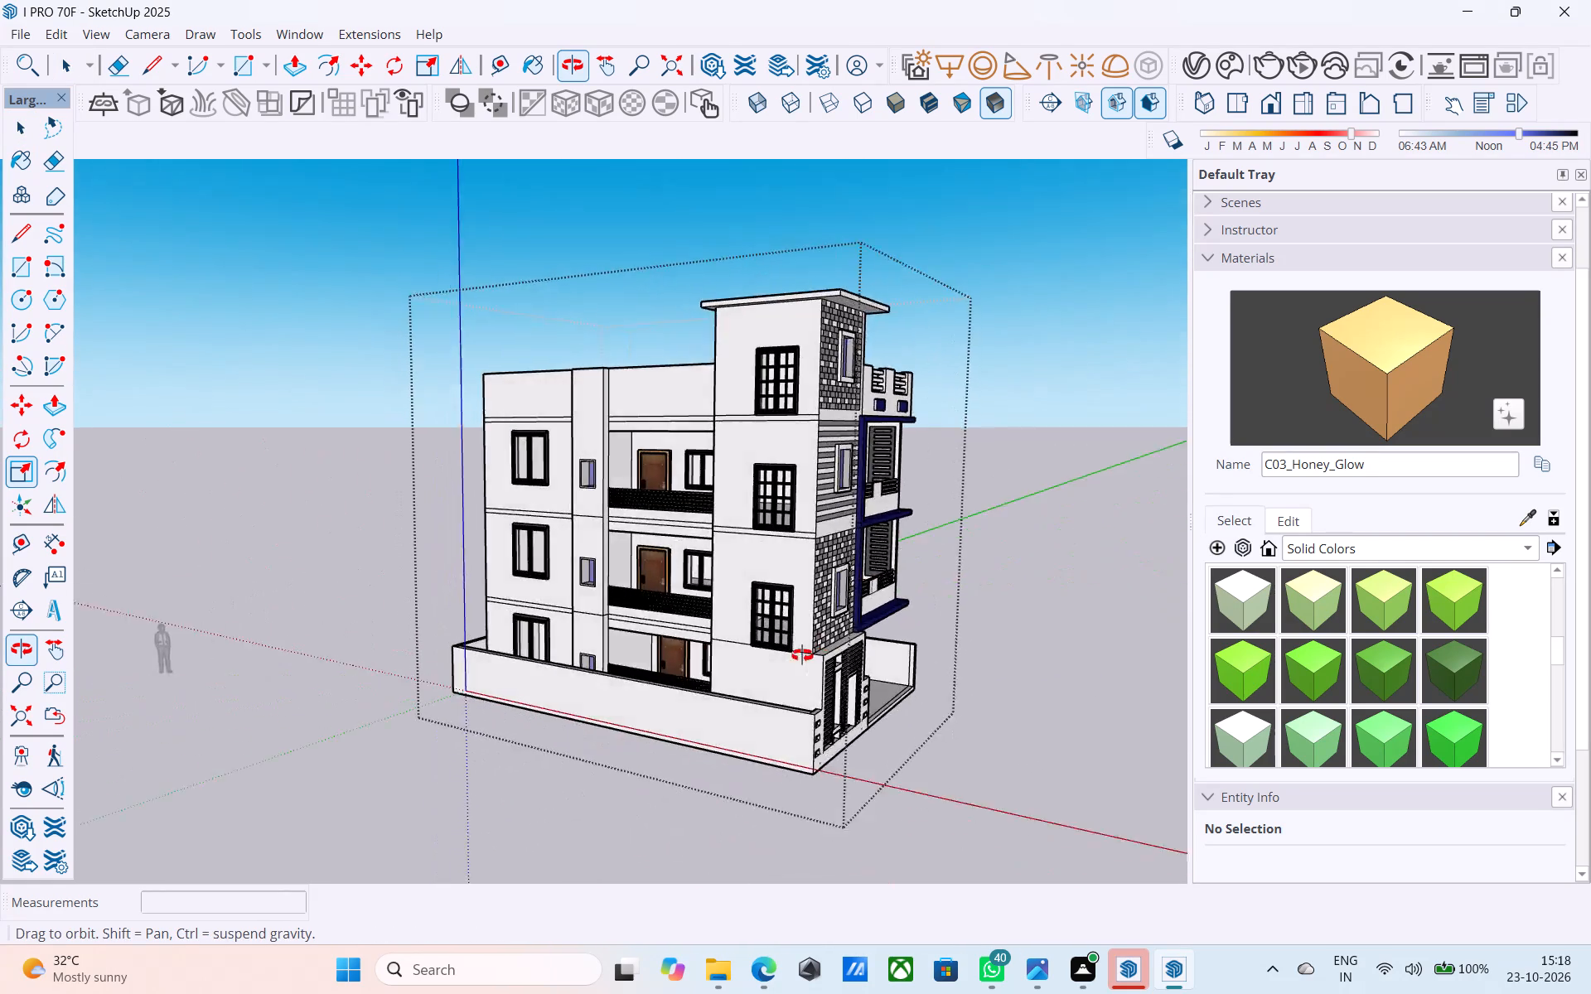
{"action": "middle_click_drag", "start_coordinate": [802, 655], "coordinate": [757, 685], "text": "shift"}
{"action": "scroll", "coordinate": [760, 686], "scroll_direction": "up", "scroll_amount": 3}
{"action": "scroll", "coordinate": [769, 691], "scroll_direction": "down", "scroll_amount": 1}
{"action": "middle_click_drag", "start_coordinate": [764, 692], "coordinate": [713, 734], "text": "shift"}
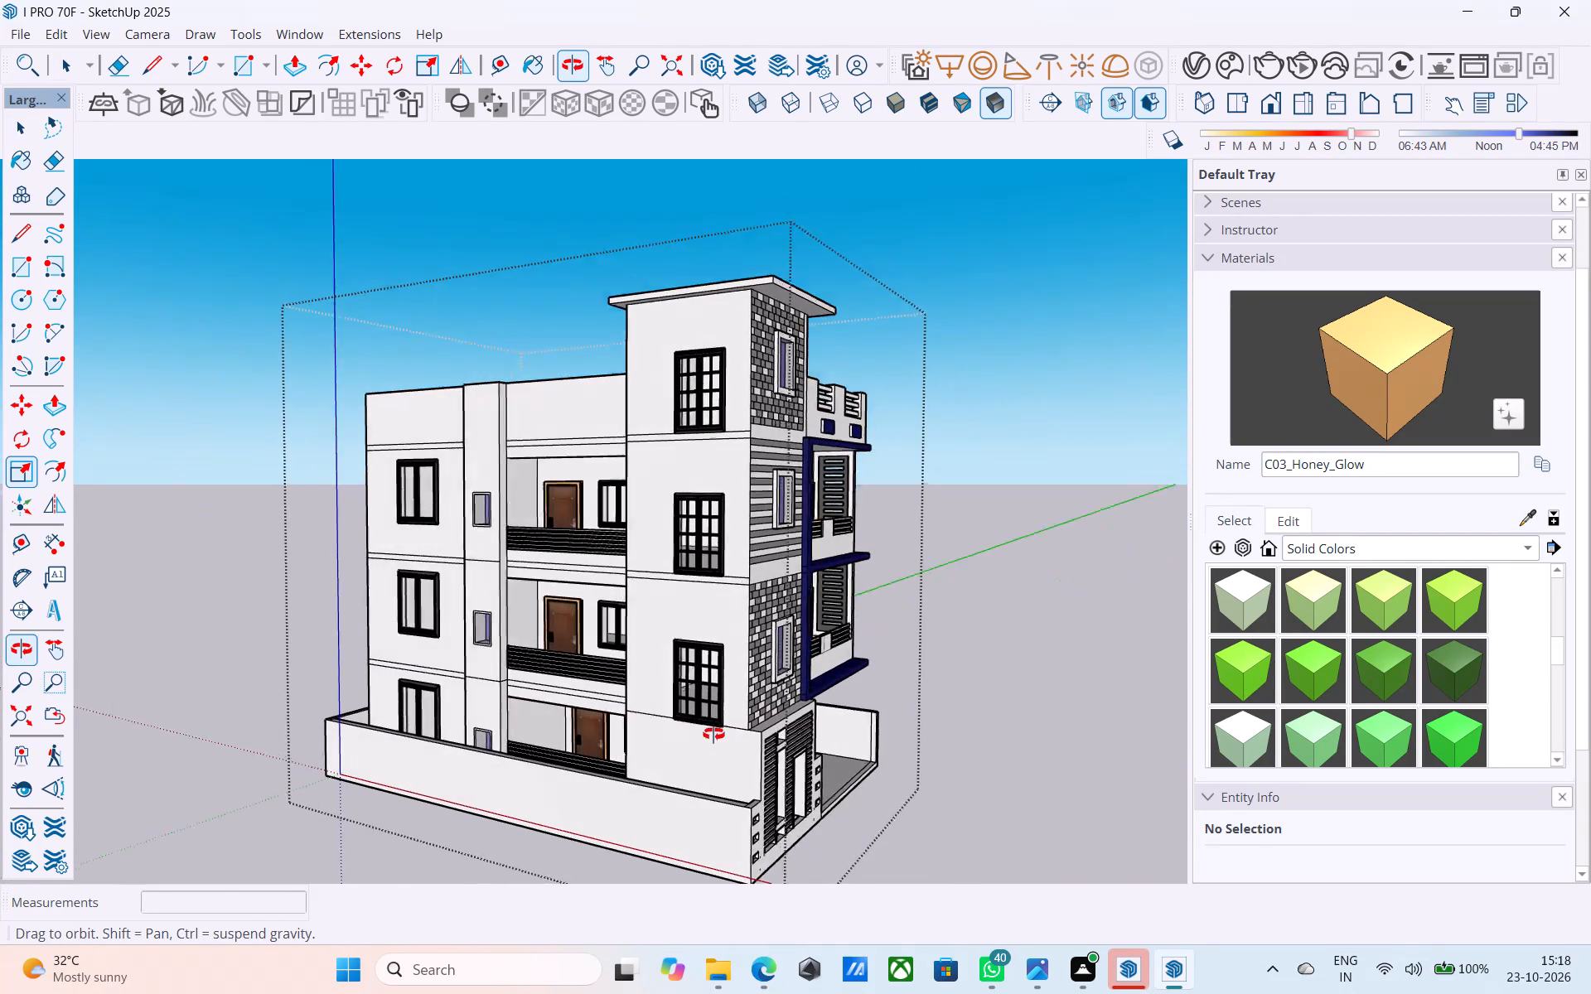
{"action": "middle_click_drag", "start_coordinate": [713, 734], "coordinate": [708, 719], "text": "shift"}
{"action": "scroll", "coordinate": [708, 719], "scroll_direction": "up", "scroll_amount": 1}
{"action": "scroll", "coordinate": [708, 718], "scroll_direction": "down", "scroll_amount": 3}
{"action": "middle_click_drag", "start_coordinate": [696, 716], "coordinate": [503, 726]}
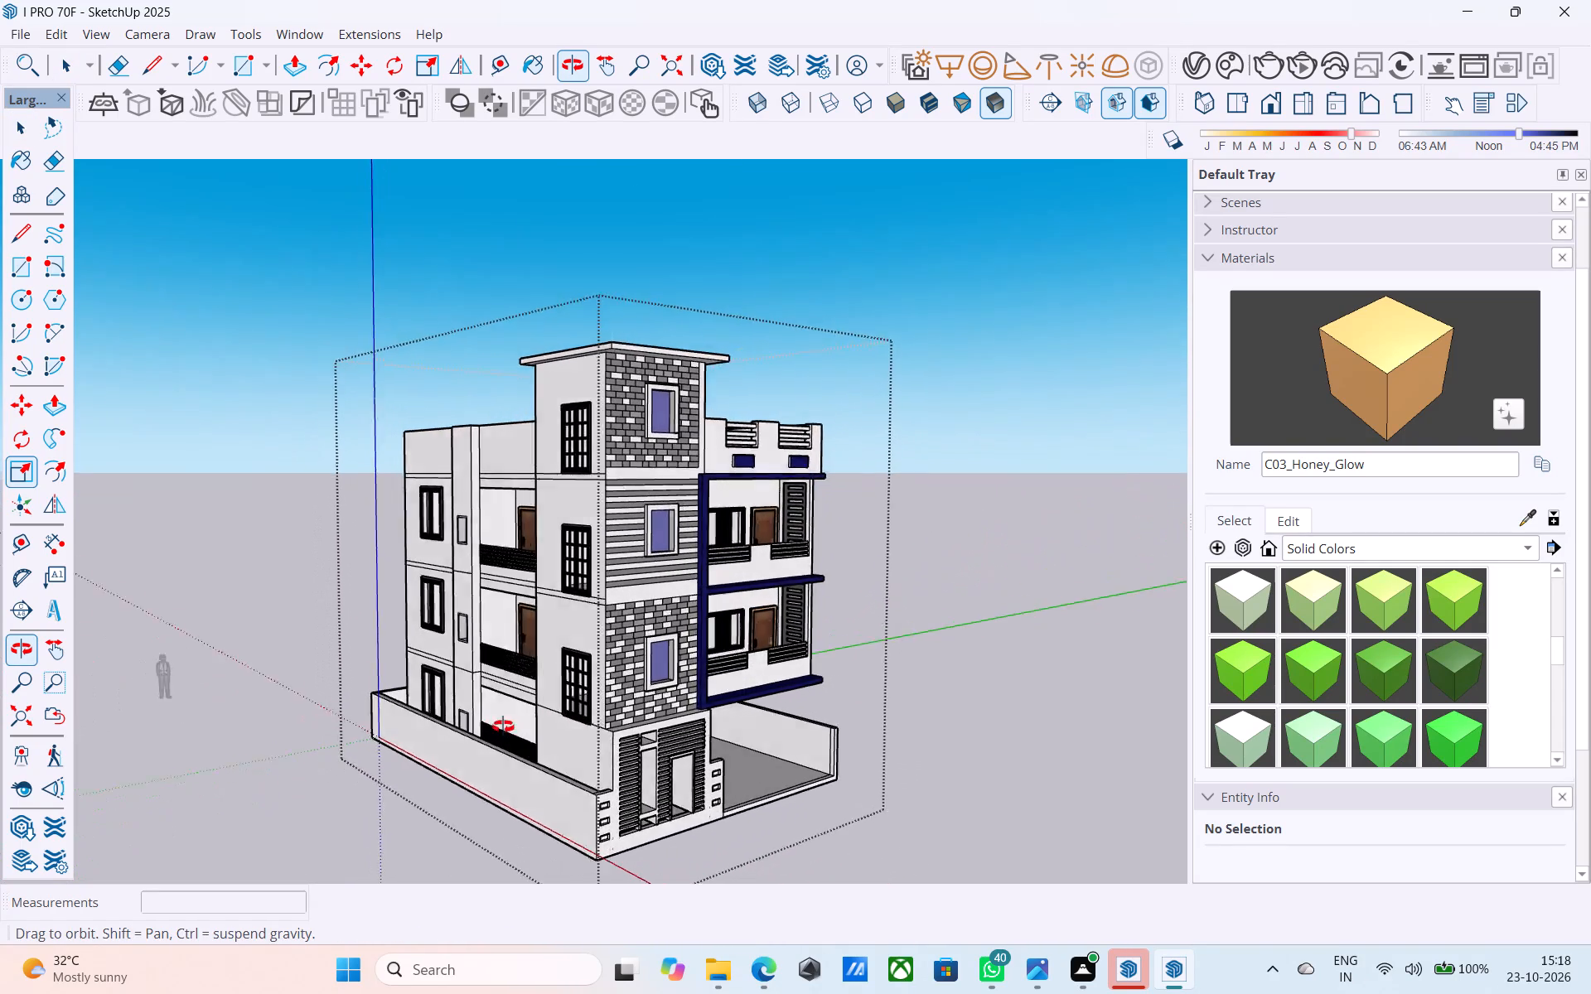
{"action": "middle_click_drag", "start_coordinate": [503, 726], "coordinate": [452, 717]}
{"action": "middle_click_drag", "start_coordinate": [580, 729], "coordinate": [588, 749], "text": "shift"}
{"action": "middle_click_drag", "start_coordinate": [588, 749], "coordinate": [590, 753]}
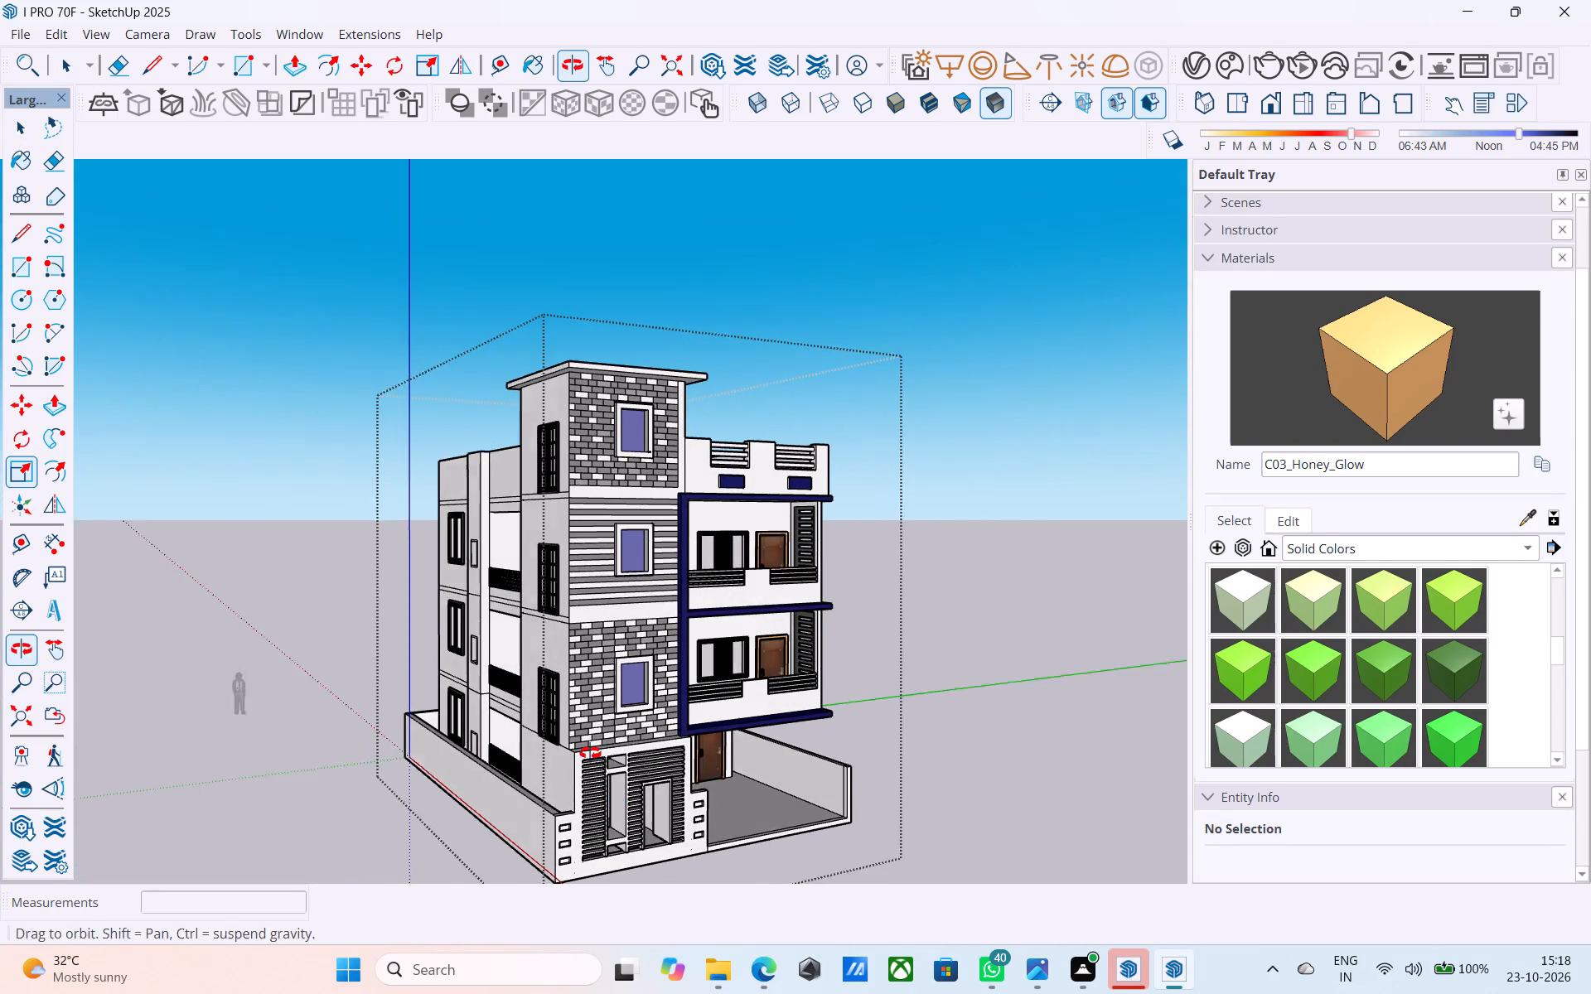
{"action": "middle_click_drag", "start_coordinate": [590, 753], "coordinate": [576, 746]}
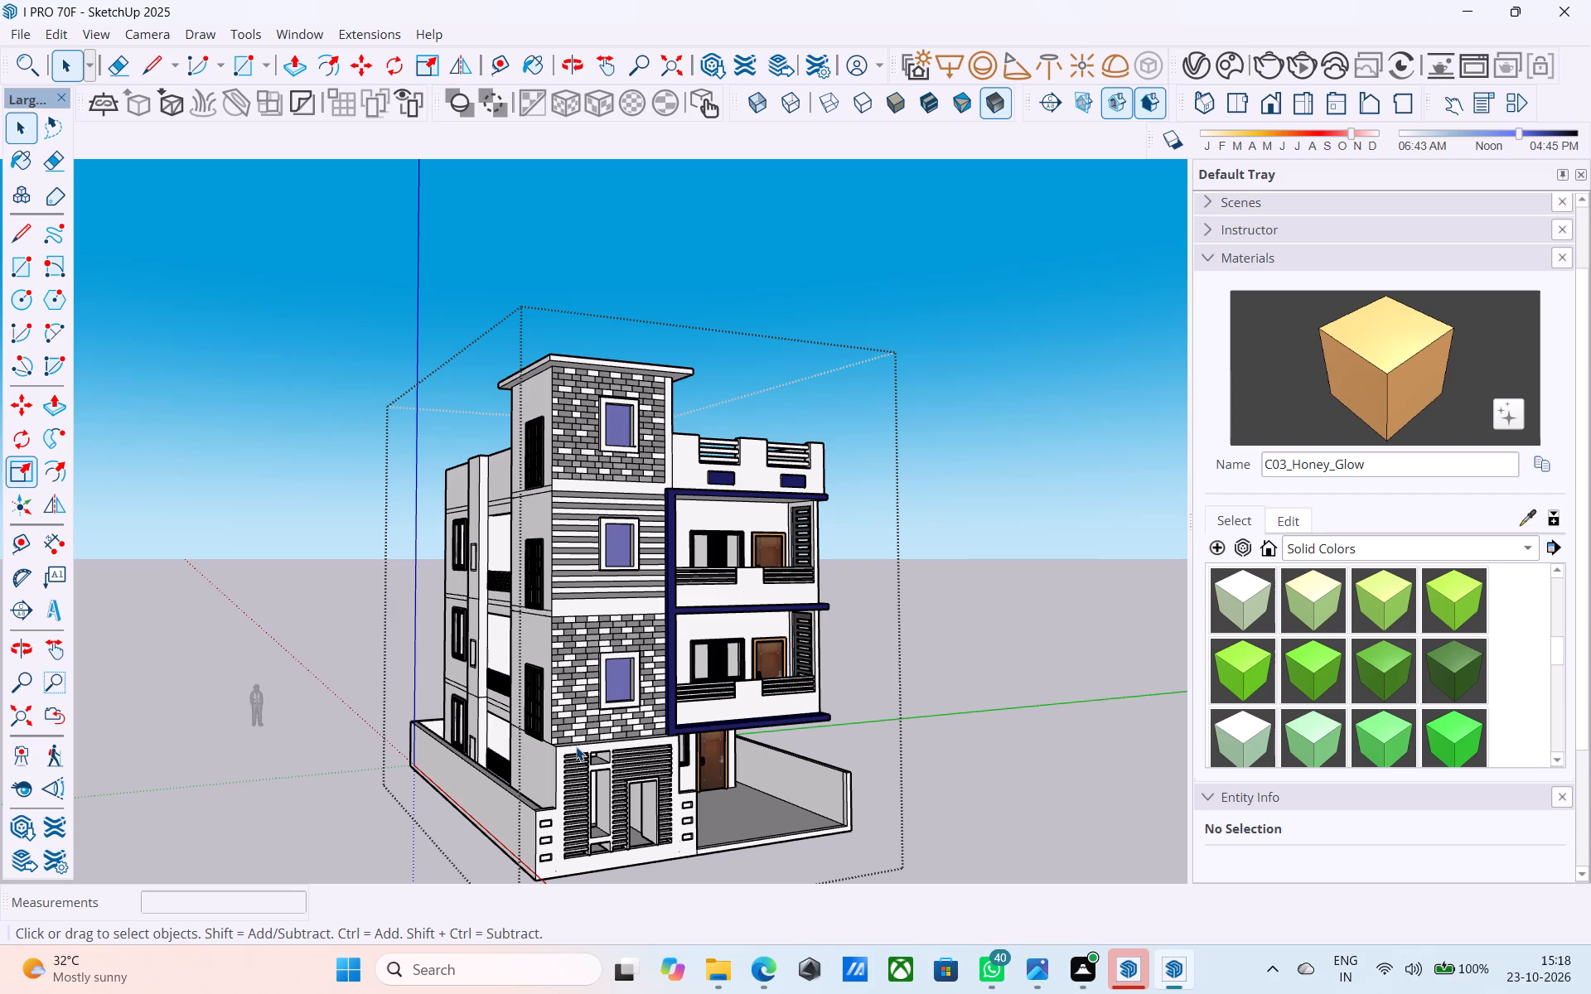
{"action": "scroll", "coordinate": [504, 587], "scroll_direction": "down", "scroll_amount": 3}
{"action": "middle_click_drag", "start_coordinate": [578, 715], "coordinate": [544, 688]}
{"action": "scroll", "coordinate": [541, 681], "scroll_direction": "up", "scroll_amount": 3}
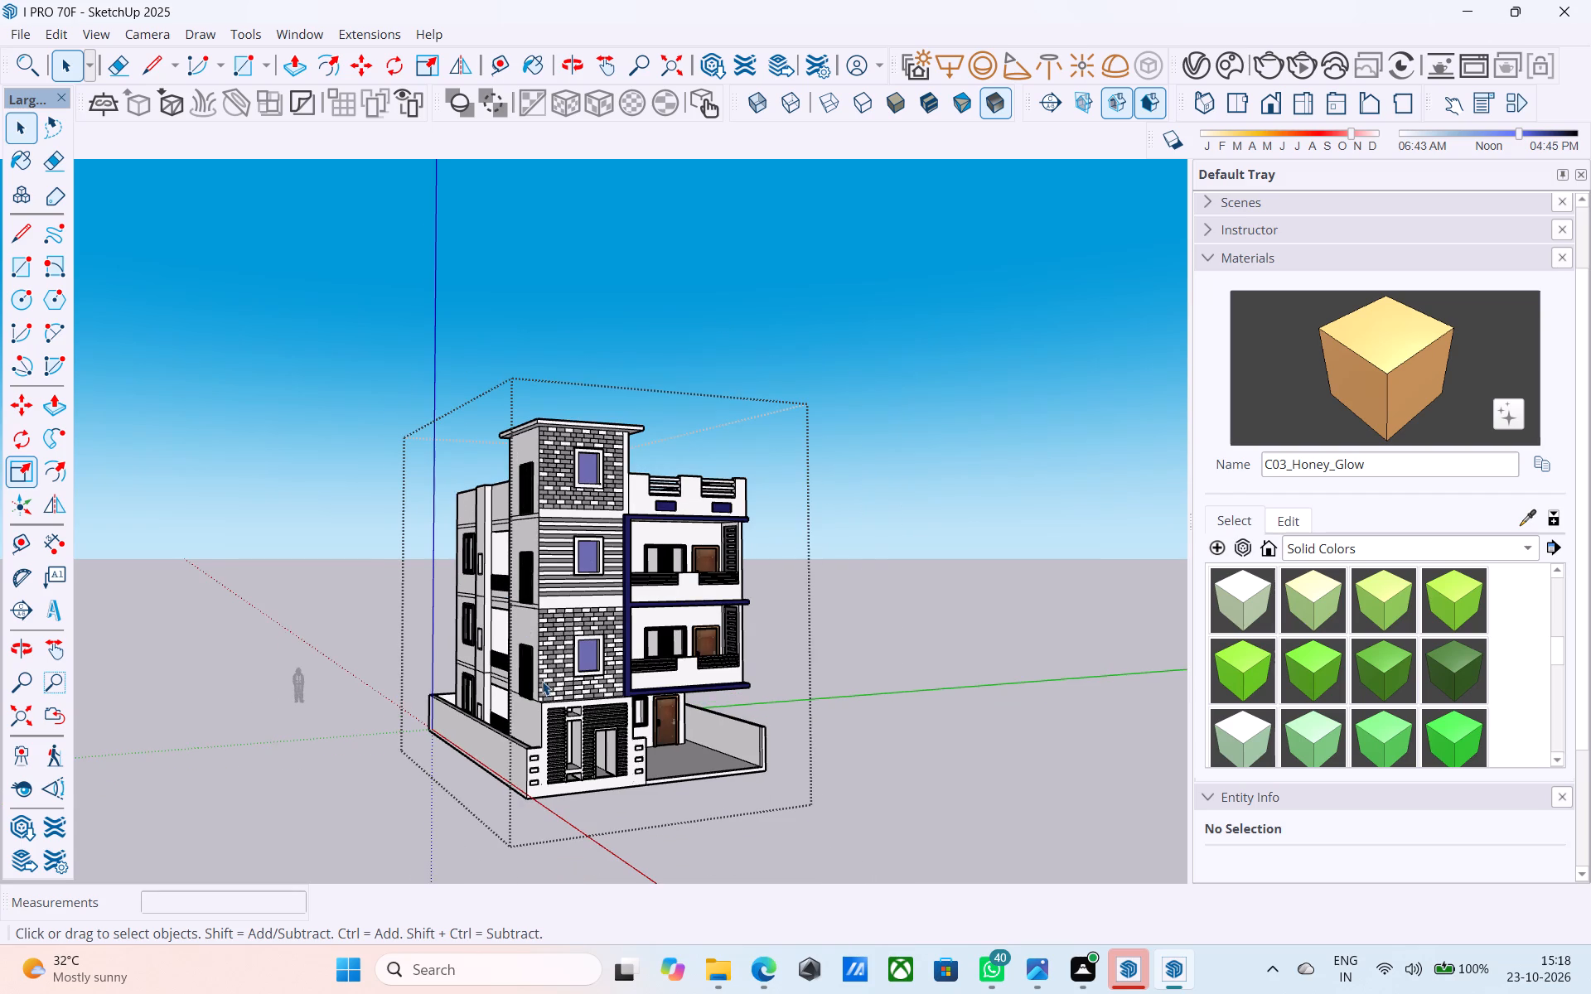
{"action": "scroll", "coordinate": [542, 681], "scroll_direction": "up", "scroll_amount": 3}
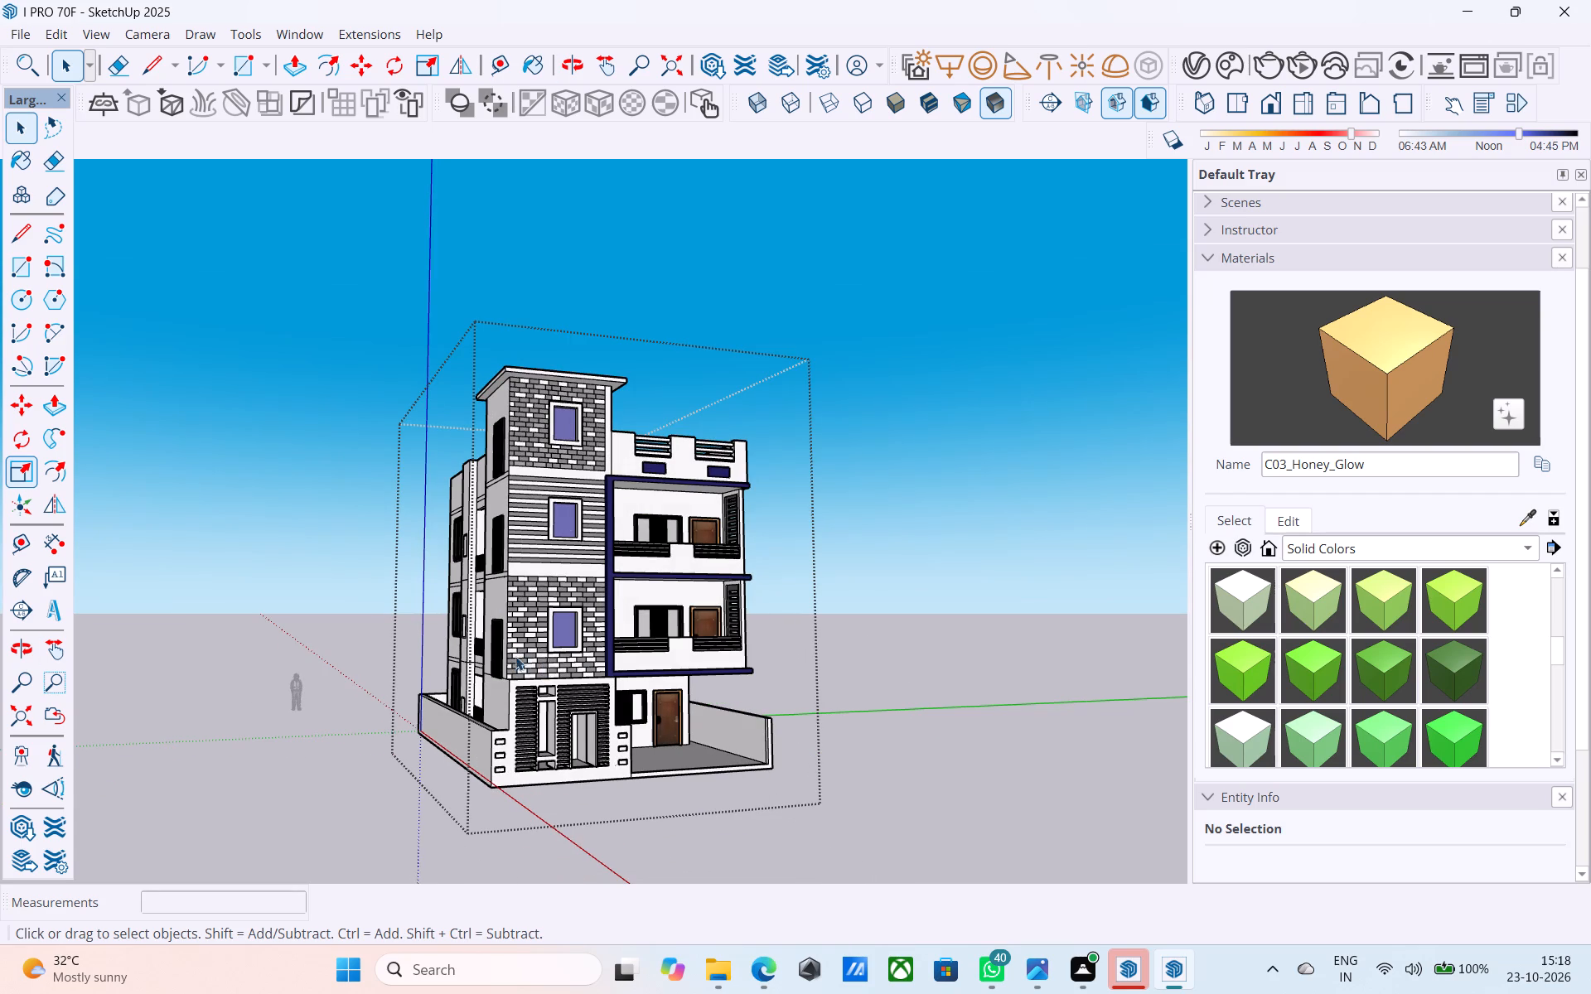
{"action": "scroll", "coordinate": [532, 667], "scroll_direction": "up", "scroll_amount": 5}
{"action": "middle_click_drag", "start_coordinate": [543, 664], "coordinate": [679, 711]}
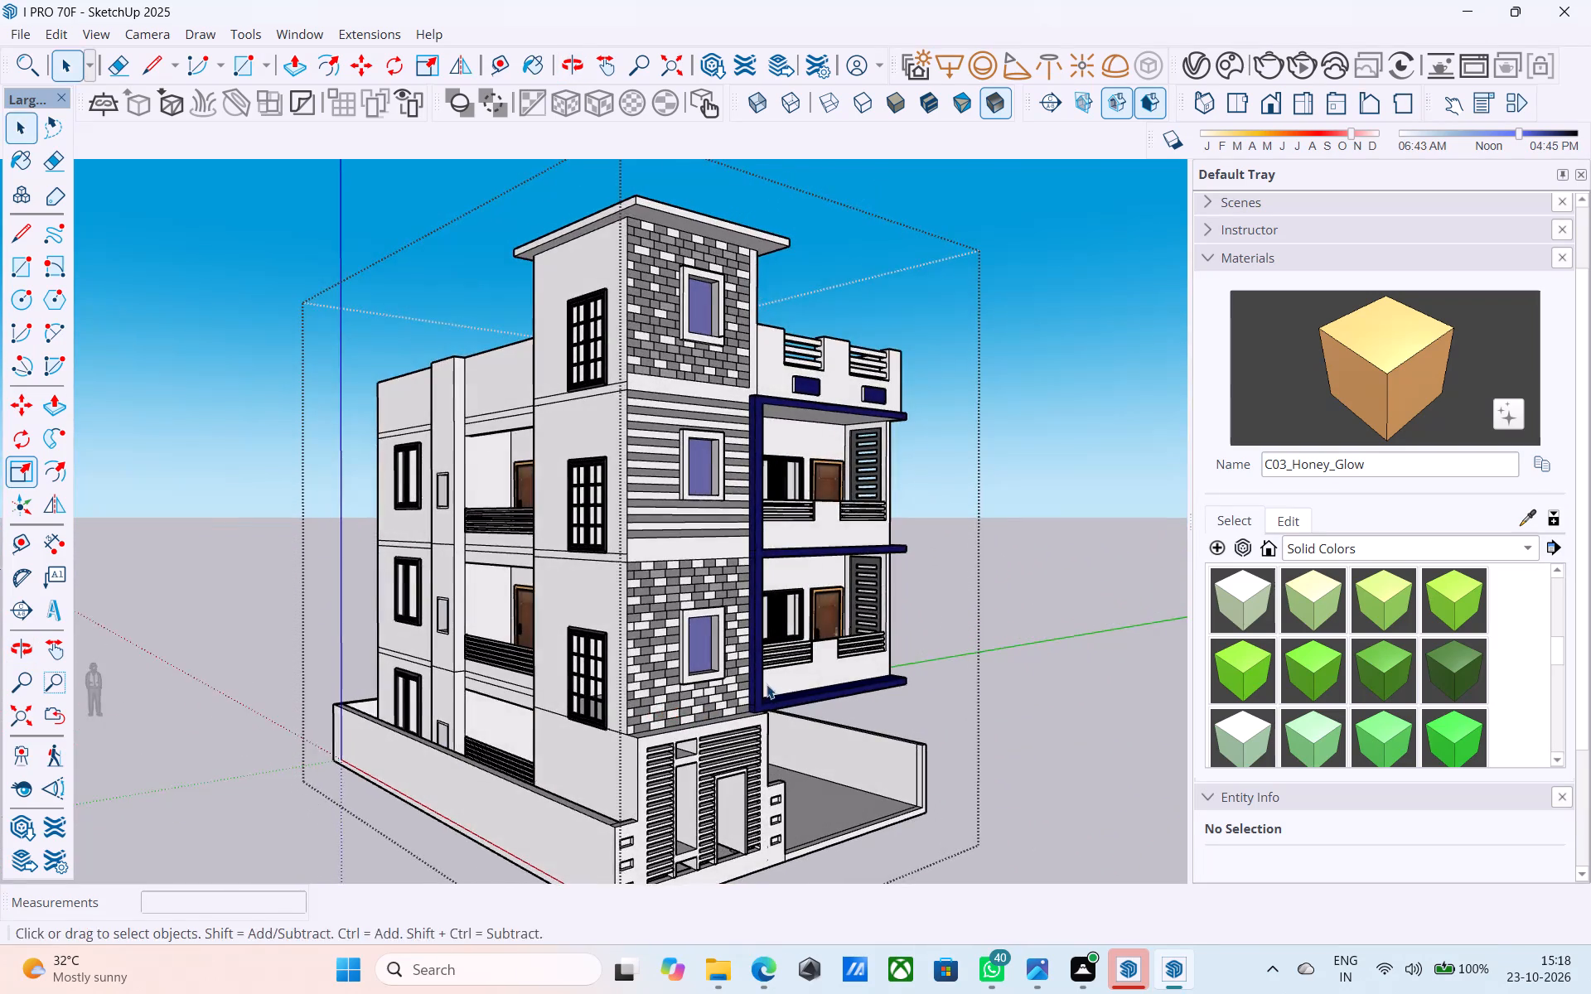
{"action": "middle_click_drag", "start_coordinate": [752, 680], "coordinate": [585, 673]}
{"action": "middle_click_drag", "start_coordinate": [735, 692], "coordinate": [978, 683], "text": "shift"}
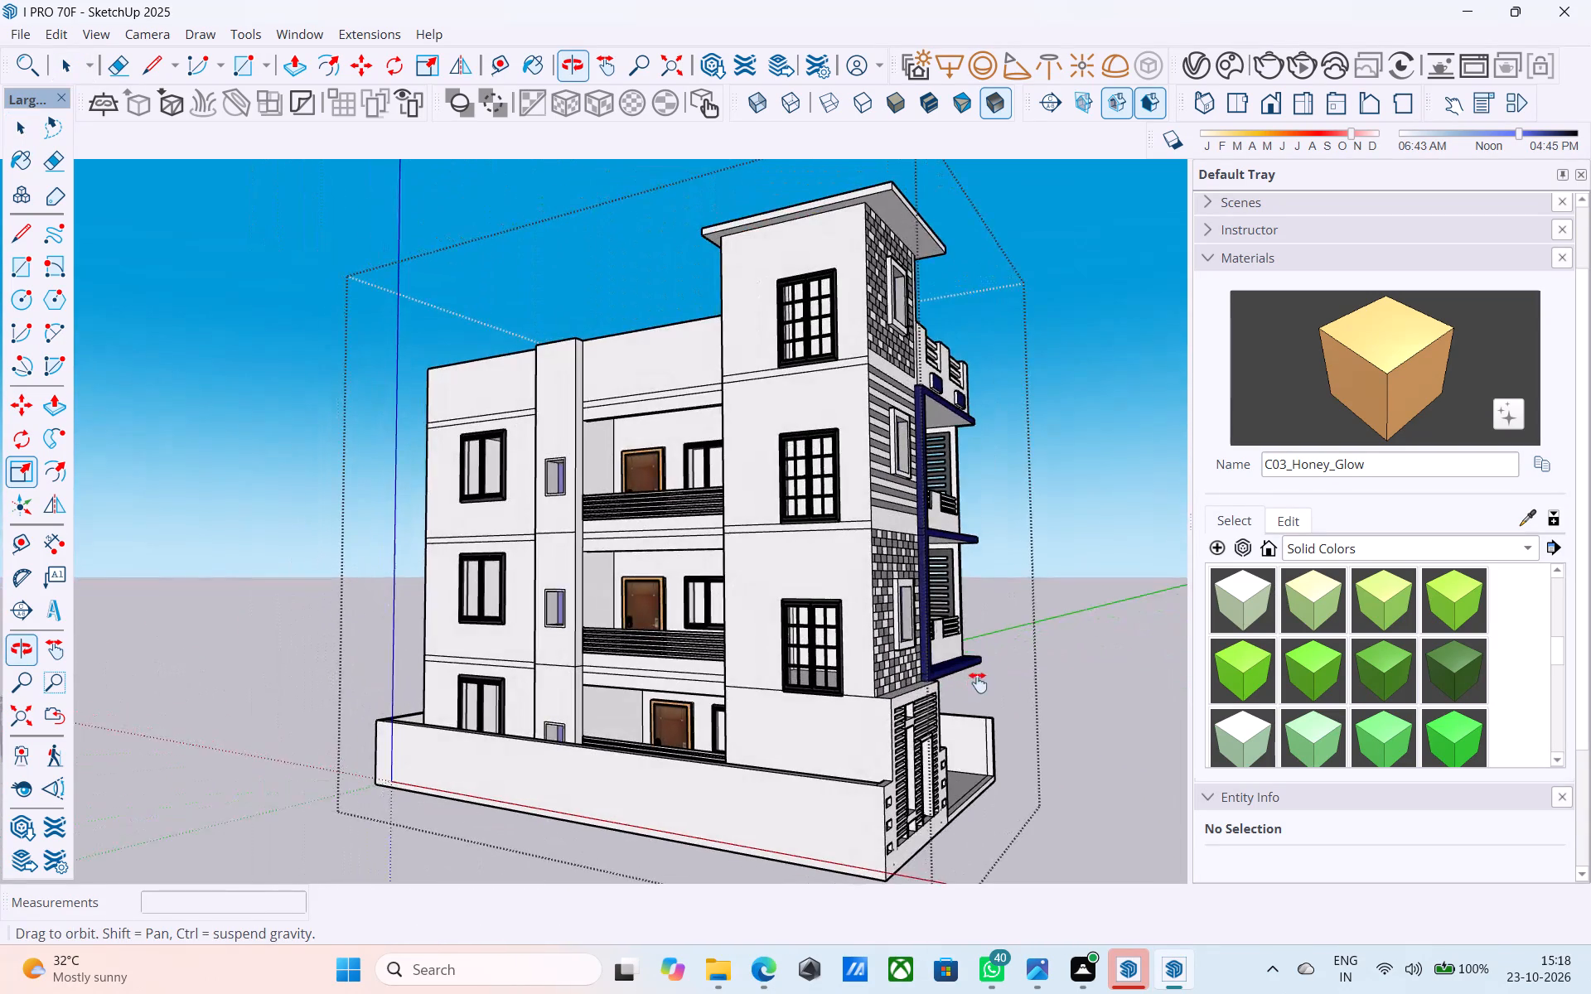
{"action": "middle_click_drag", "start_coordinate": [978, 683], "coordinate": [491, 691], "text": "shift"}
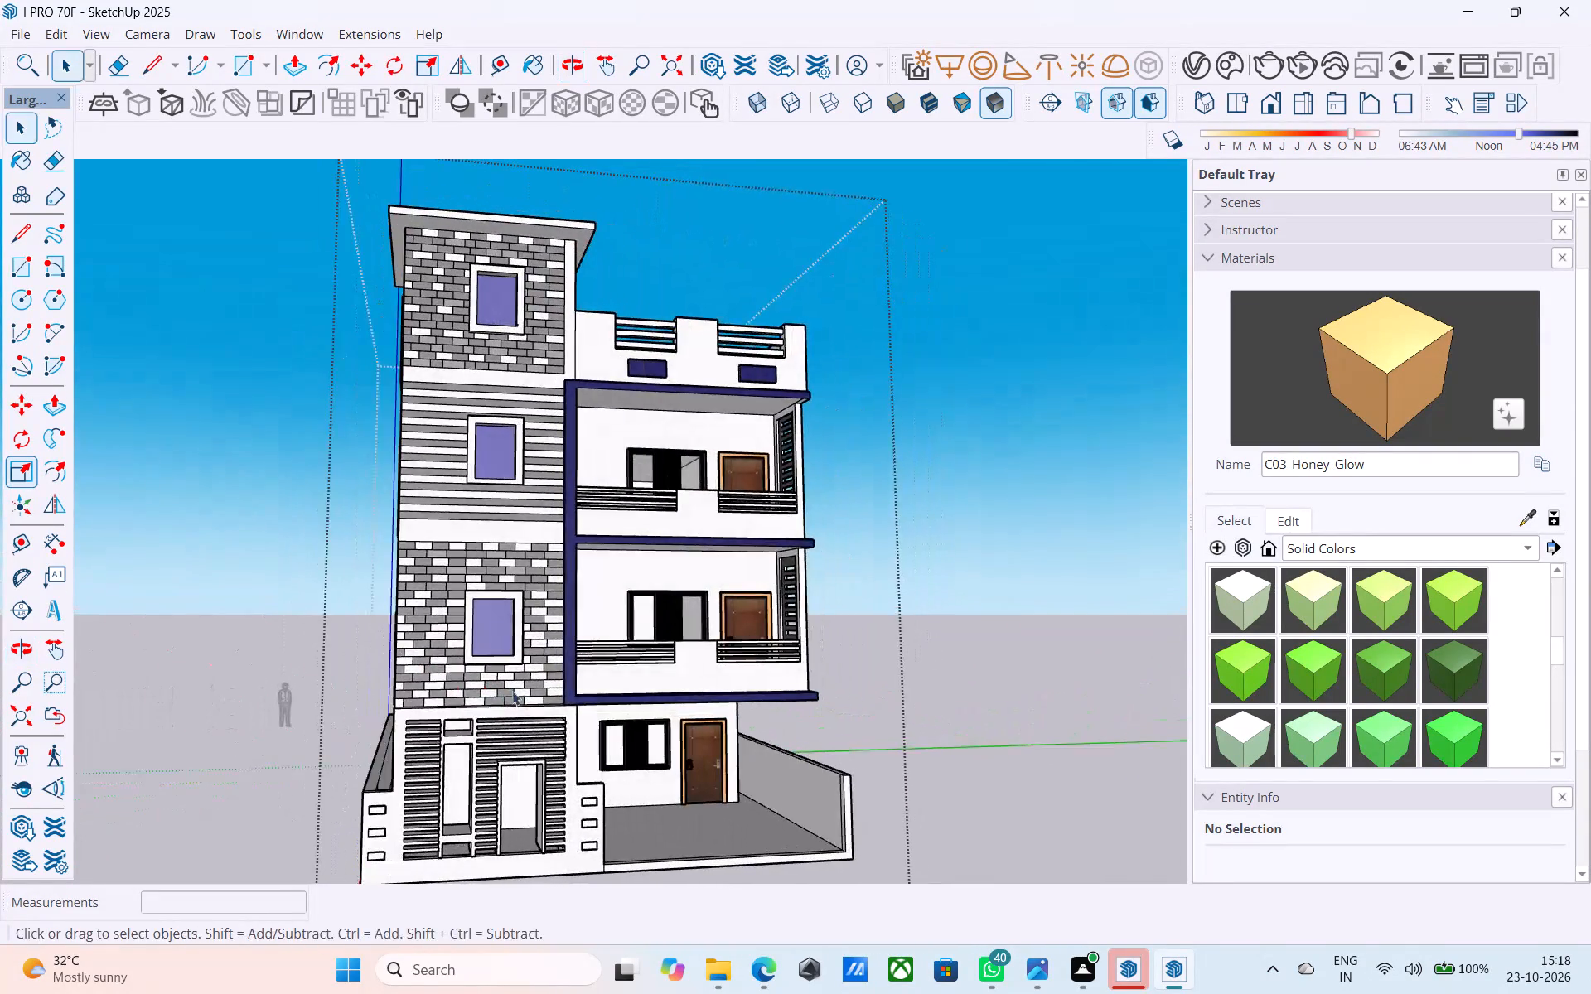
{"action": "middle_click_drag", "start_coordinate": [546, 683], "coordinate": [409, 719], "text": "shift"}
{"action": "middle_click_drag", "start_coordinate": [657, 657], "coordinate": [553, 669], "text": "shift"}
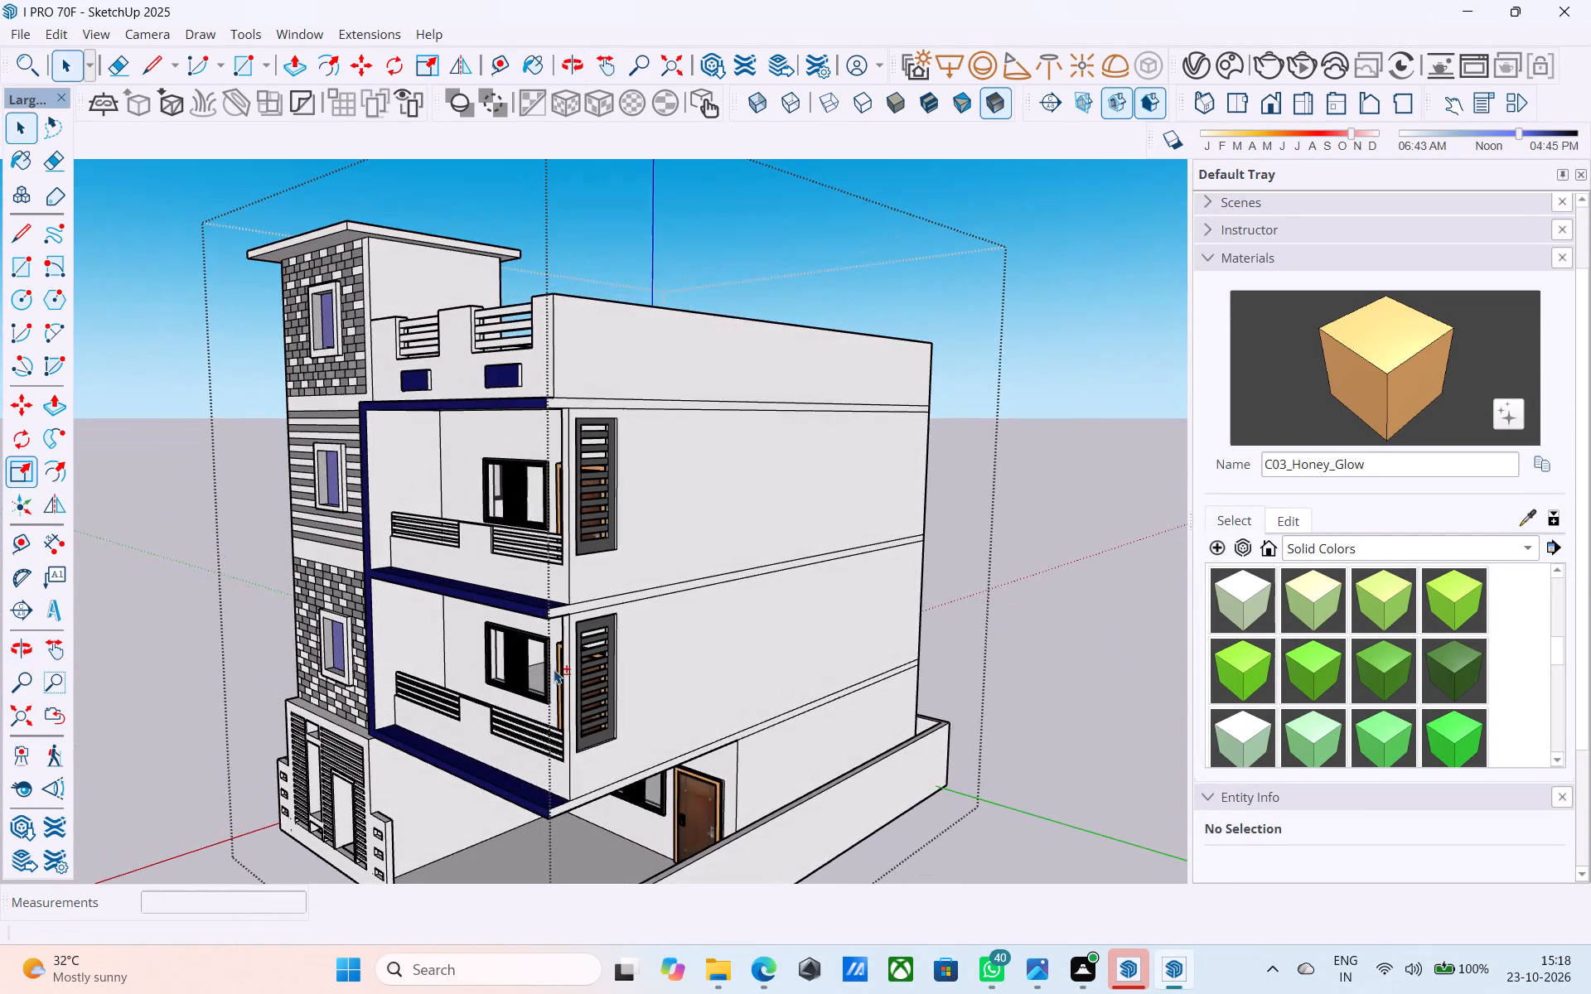
{"action": "middle_click_drag", "start_coordinate": [577, 663], "coordinate": [1282, 624]}
{"action": "middle_click_drag", "start_coordinate": [969, 692], "coordinate": [1006, 672]}
{"action": "middle_click_drag", "start_coordinate": [1006, 672], "coordinate": [879, 698]}
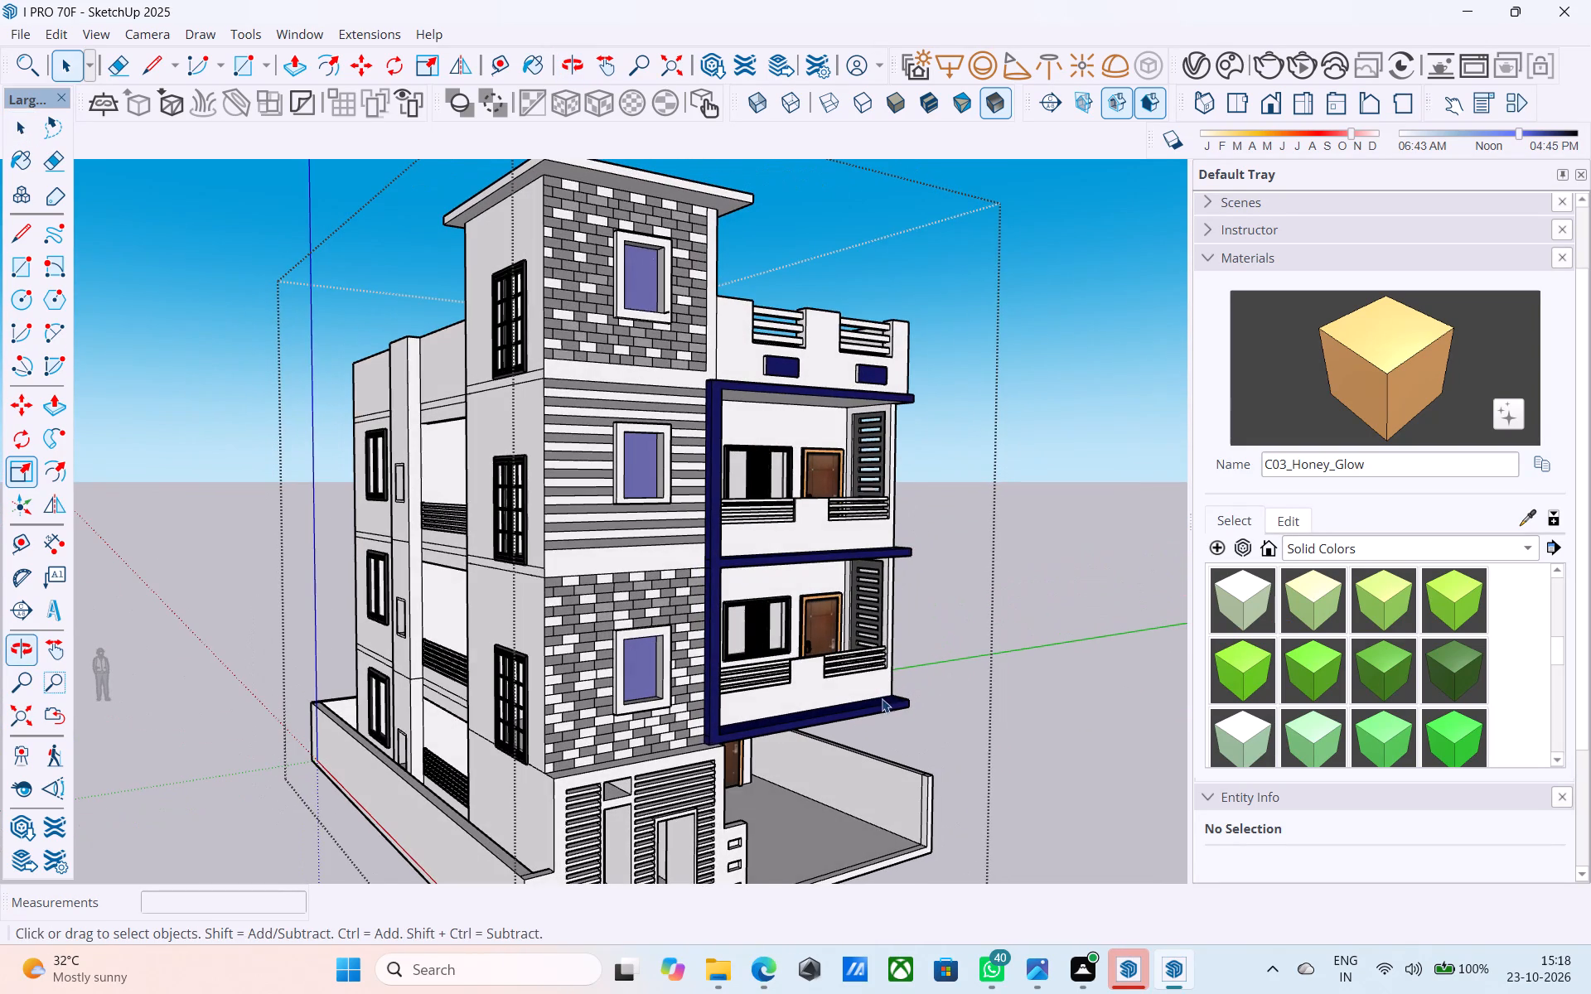
{"action": "scroll", "coordinate": [889, 683], "scroll_direction": "down", "scroll_amount": 4}
{"action": "middle_click_drag", "start_coordinate": [880, 683], "coordinate": [567, 676]}
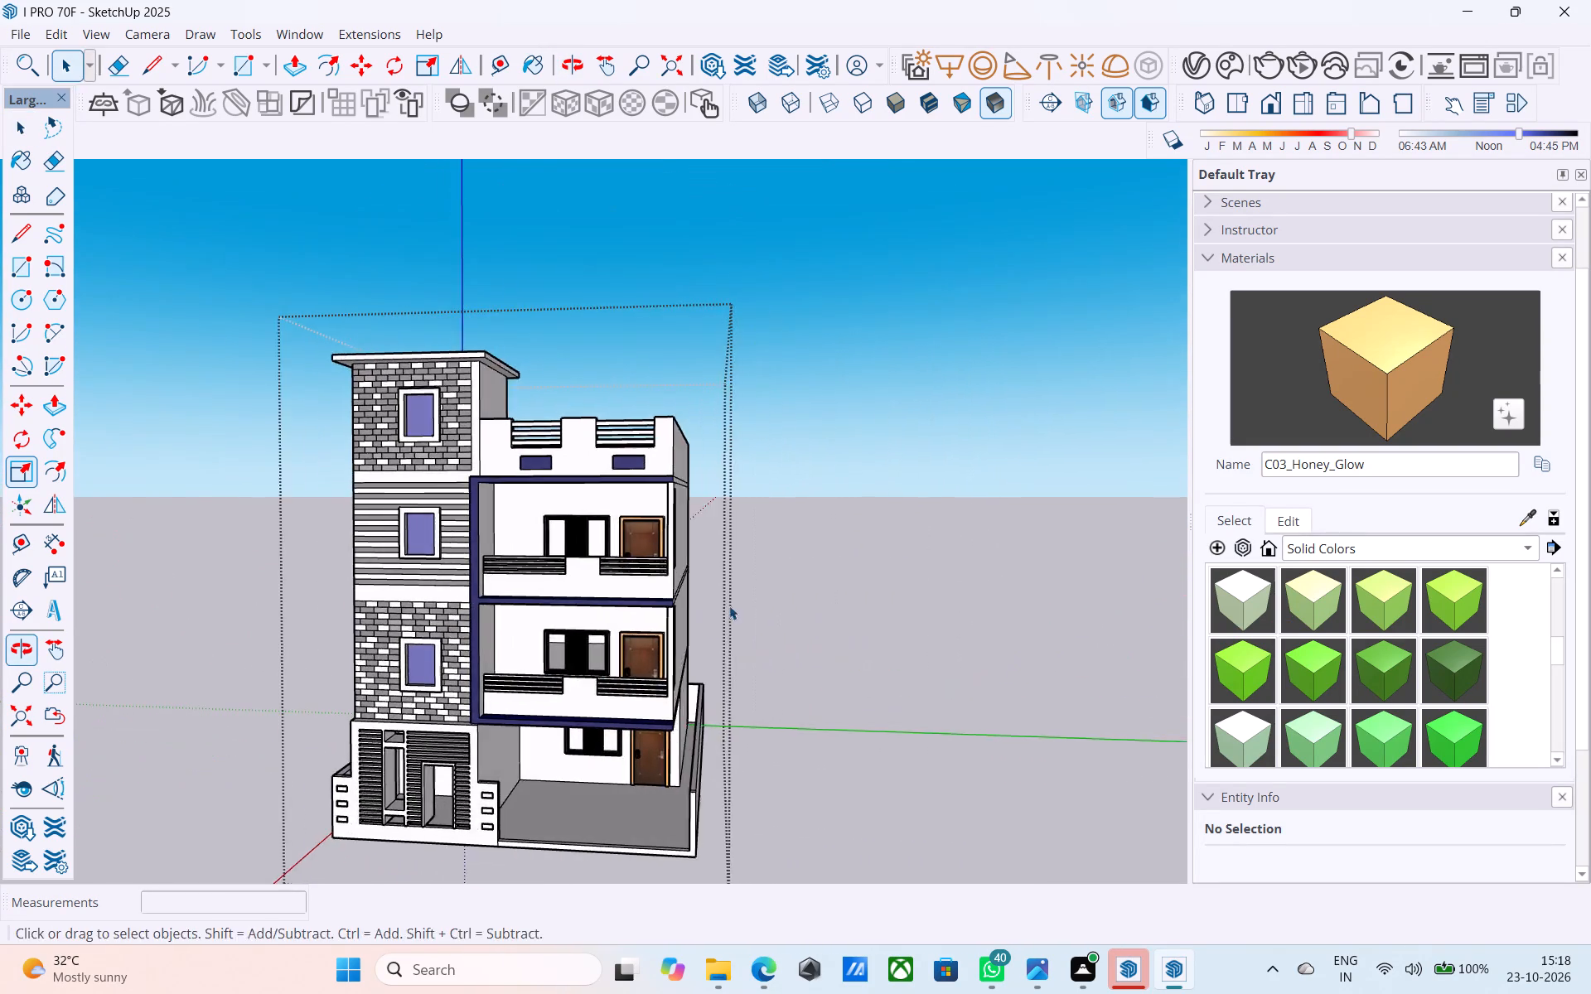
{"action": "middle_click_drag", "start_coordinate": [723, 606], "coordinate": [418, 643]}
{"action": "middle_click_drag", "start_coordinate": [421, 604], "coordinate": [912, 591]}
{"action": "middle_click_drag", "start_coordinate": [690, 647], "coordinate": [966, 582]}
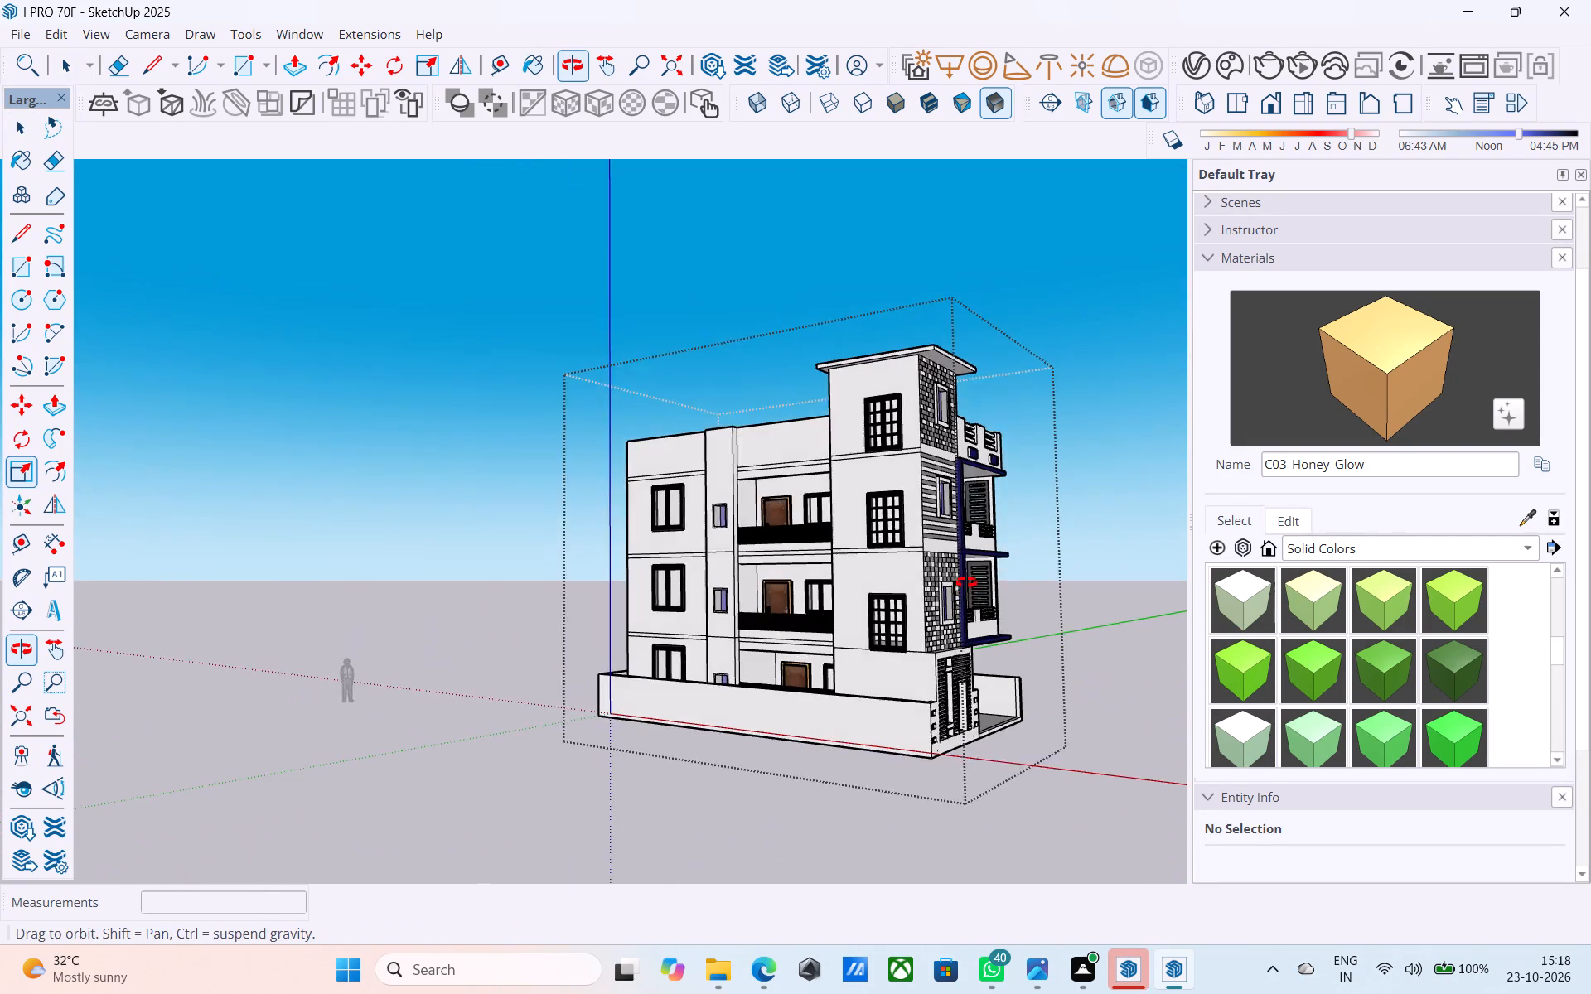
{"action": "middle_click_drag", "start_coordinate": [966, 582], "coordinate": [776, 629]}
{"action": "middle_click_drag", "start_coordinate": [853, 625], "coordinate": [632, 622], "text": "shift"}
{"action": "middle_click_drag", "start_coordinate": [734, 602], "coordinate": [723, 599]}
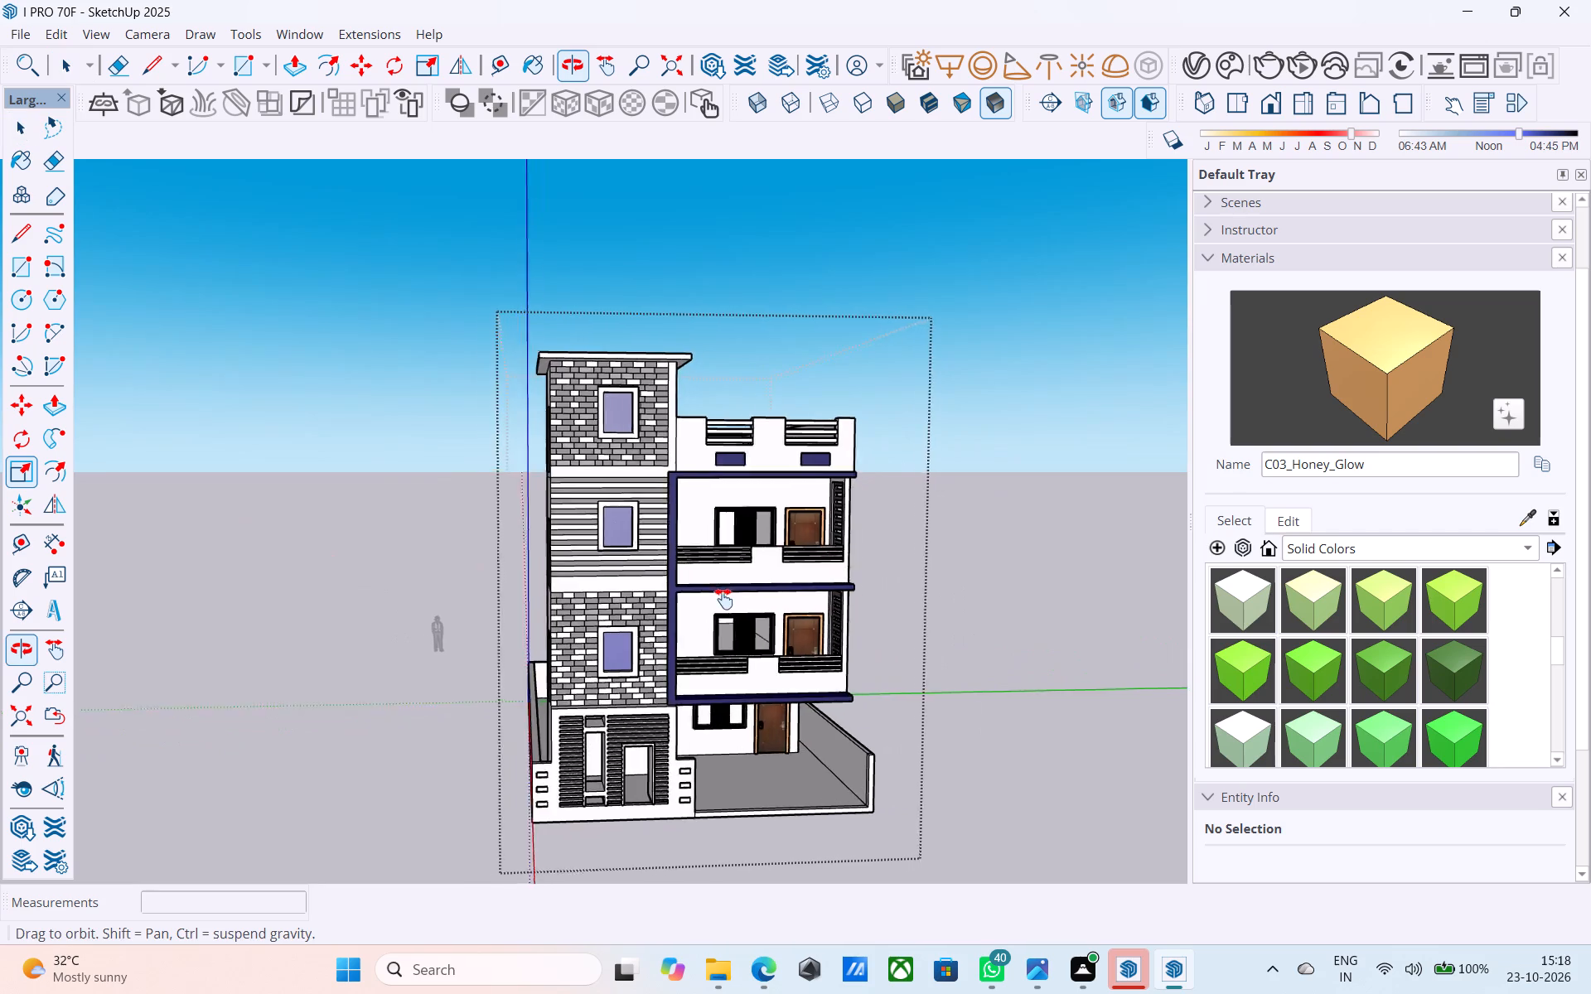
Examine the house exterior from the front, stair tower and side elevations.
{"action": "middle_click_drag", "start_coordinate": [723, 599], "coordinate": [502, 621]}
{"action": "middle_click_drag", "start_coordinate": [563, 608], "coordinate": [810, 476], "text": "shift"}
{"action": "scroll", "coordinate": [805, 478], "scroll_direction": "up", "scroll_amount": 4}
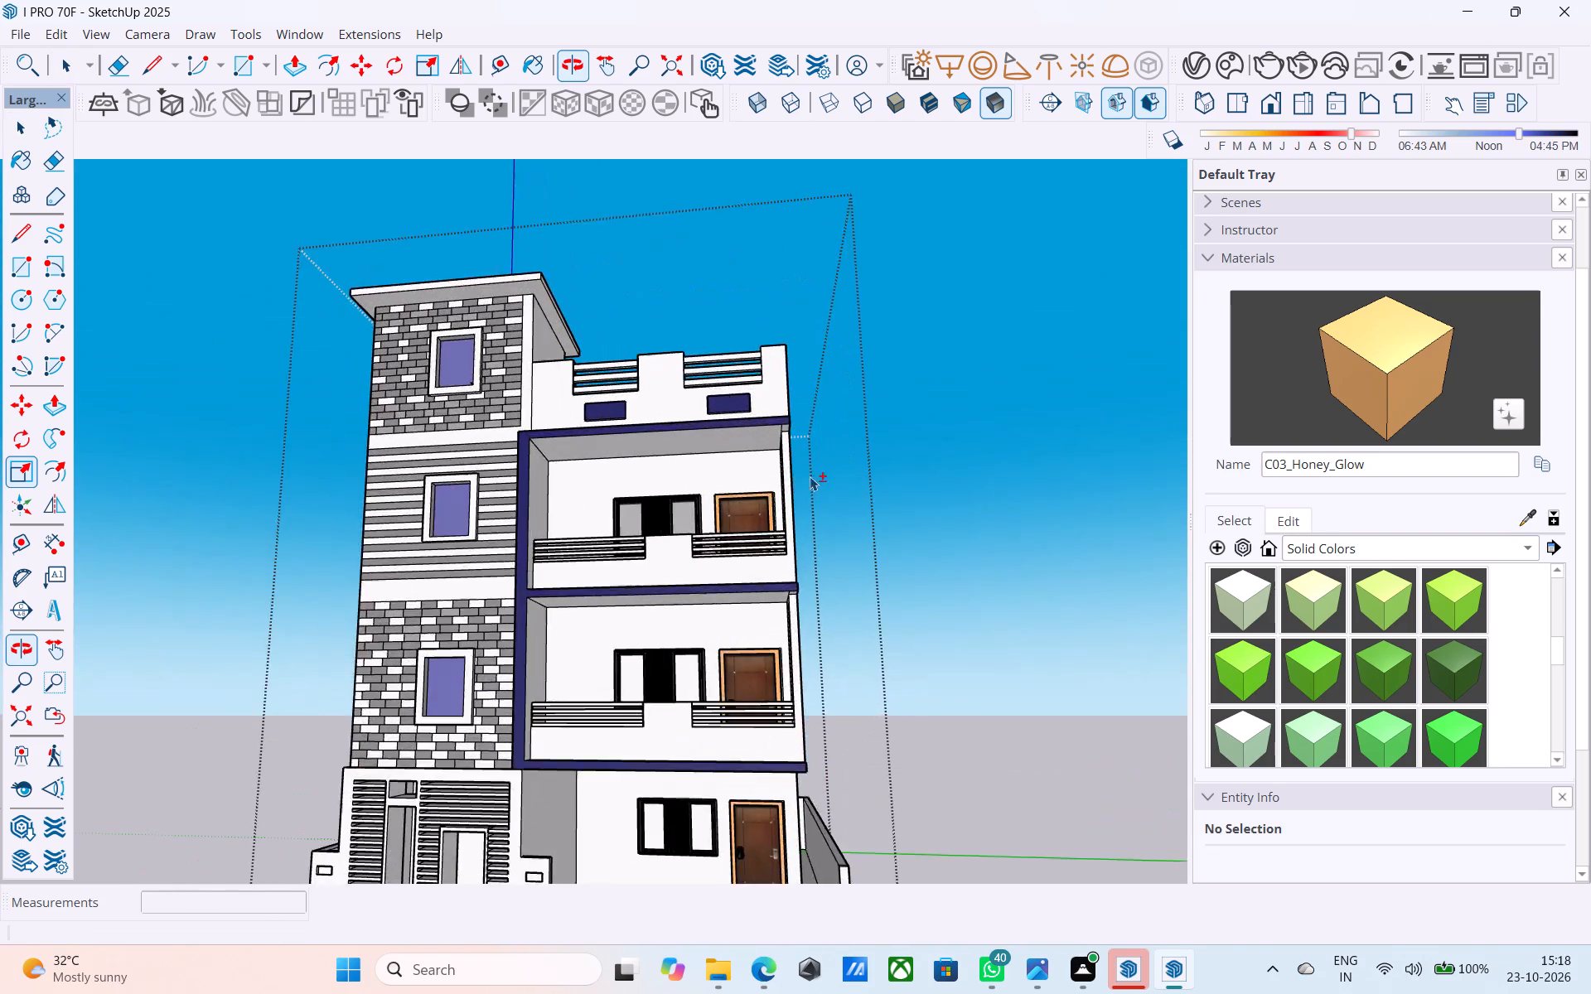
{"action": "scroll", "coordinate": [799, 499], "scroll_direction": "down", "scroll_amount": 4}
{"action": "middle_click_drag", "start_coordinate": [781, 535], "coordinate": [982, 609], "text": "shift"}
{"action": "middle_click_drag", "start_coordinate": [882, 773], "coordinate": [817, 601]}
{"action": "scroll", "coordinate": [817, 601], "scroll_direction": "up", "scroll_amount": 5}
{"action": "scroll", "coordinate": [826, 602], "scroll_direction": "down", "scroll_amount": 4}
{"action": "middle_click_drag", "start_coordinate": [826, 608], "coordinate": [844, 673]}
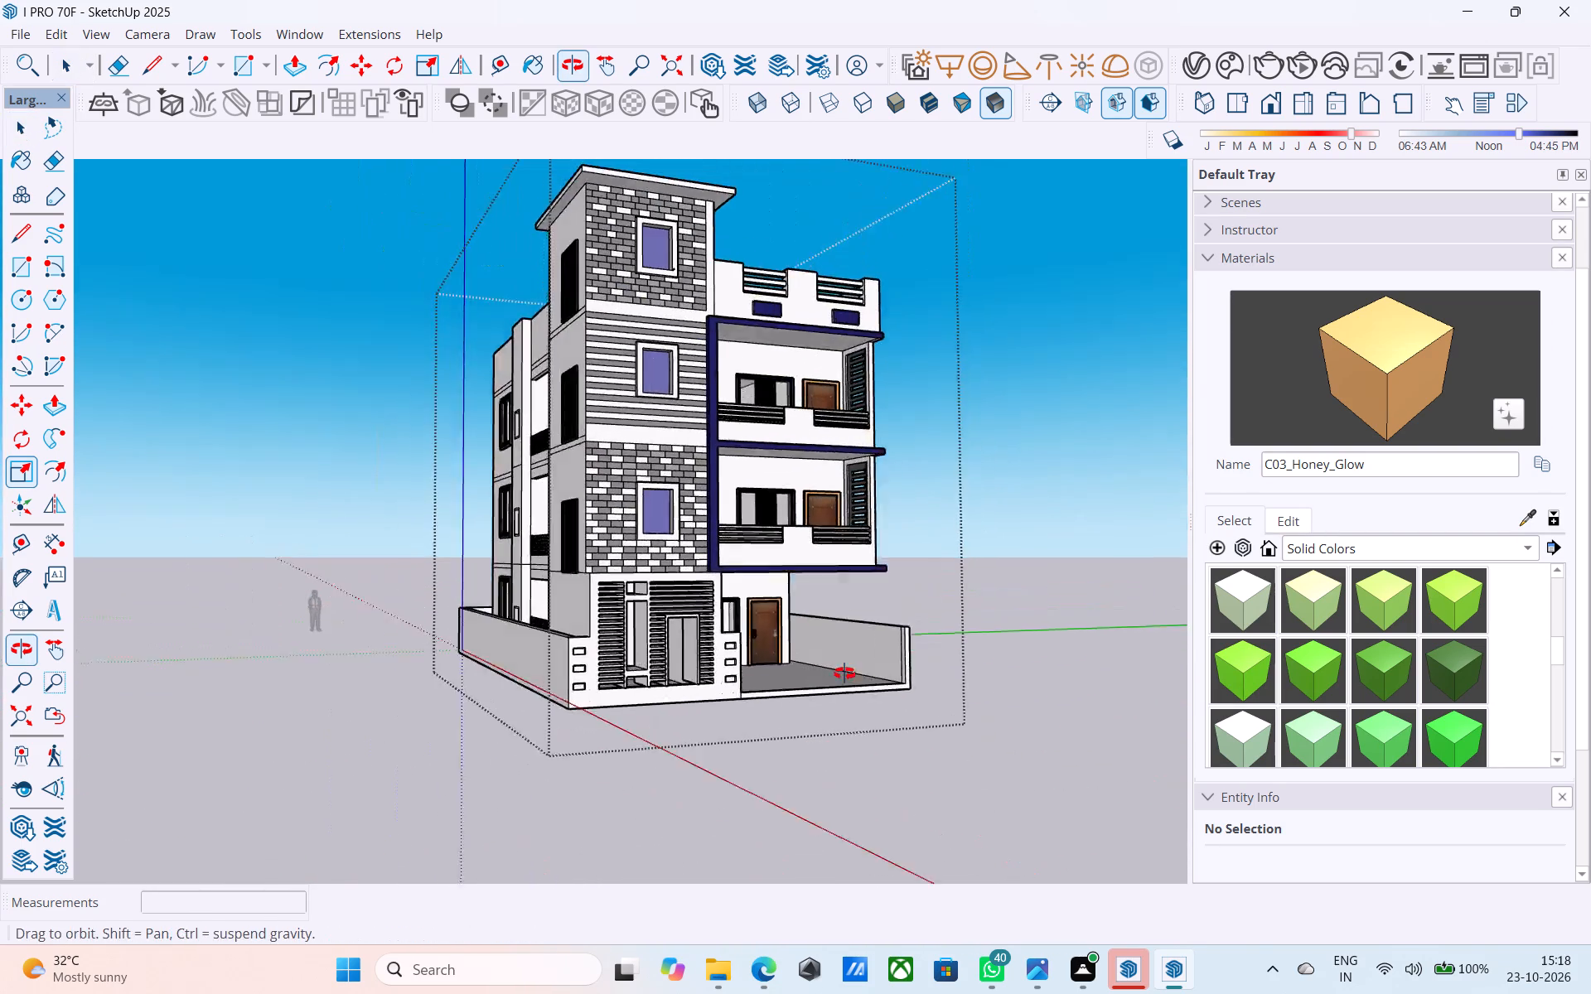
{"action": "middle_click_drag", "start_coordinate": [844, 673], "coordinate": [990, 740]}
{"action": "scroll", "coordinate": [893, 621], "scroll_direction": "up", "scroll_amount": 4}
{"action": "scroll", "coordinate": [890, 620], "scroll_direction": "down", "scroll_amount": 2}
{"action": "middle_click_drag", "start_coordinate": [886, 620], "coordinate": [849, 649], "text": "shift"}
{"action": "scroll", "coordinate": [848, 644], "scroll_direction": "down", "scroll_amount": 4}
{"action": "middle_click_drag", "start_coordinate": [844, 650], "coordinate": [683, 581]}
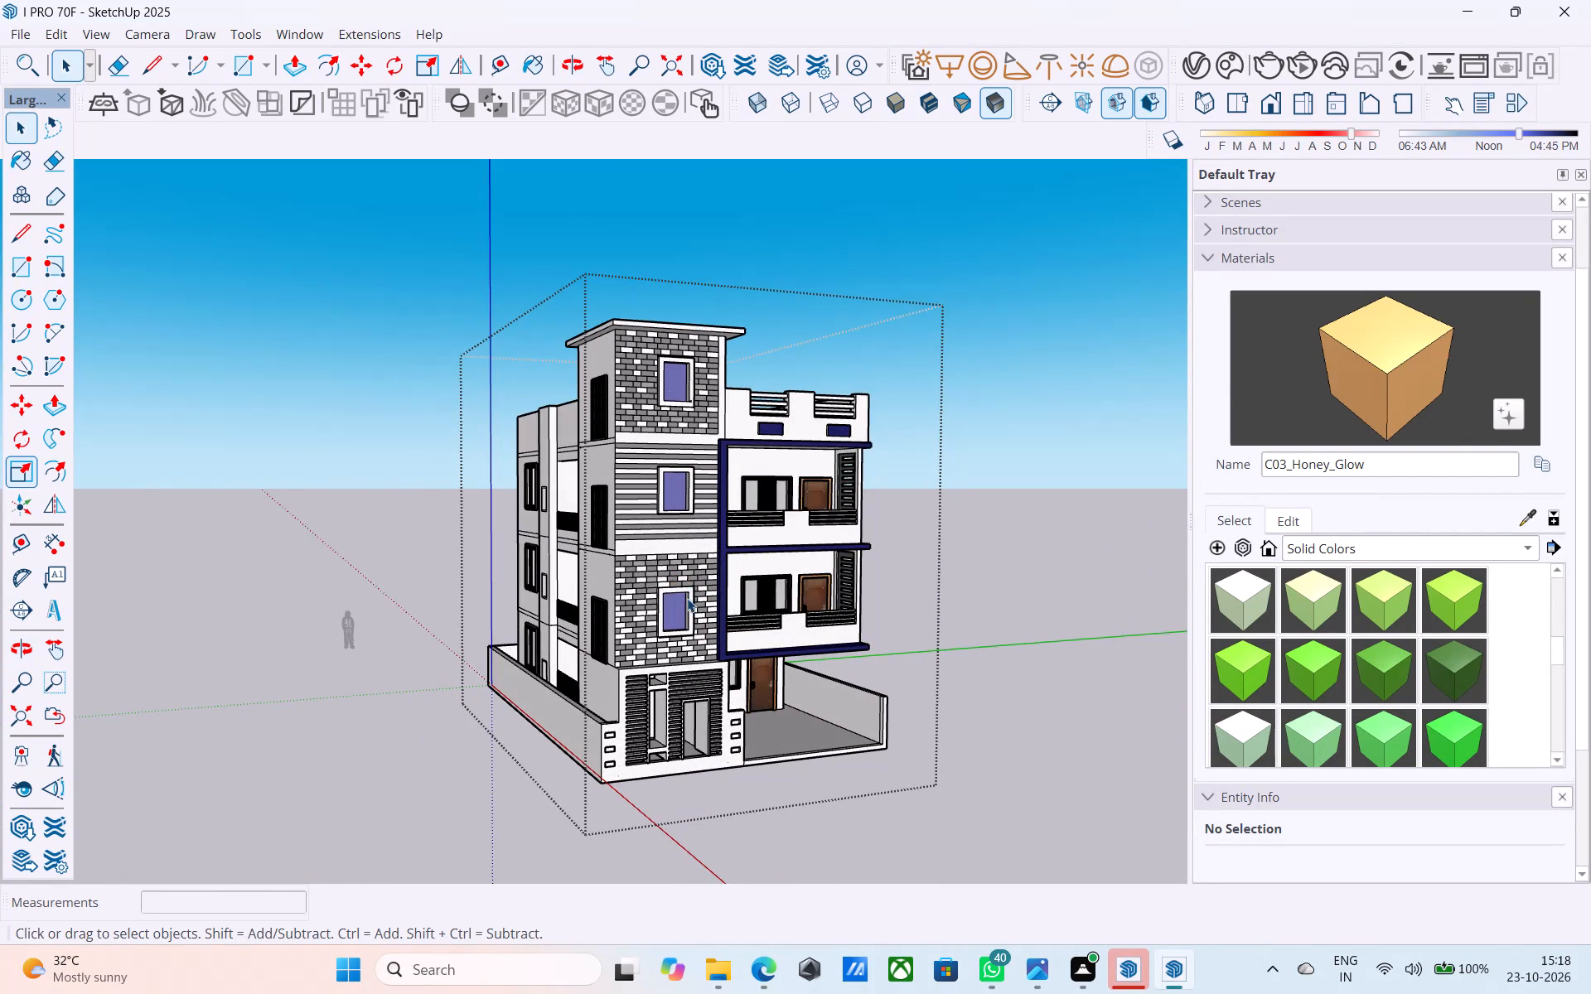
{"action": "middle_click_drag", "start_coordinate": [687, 598], "coordinate": [703, 608]}
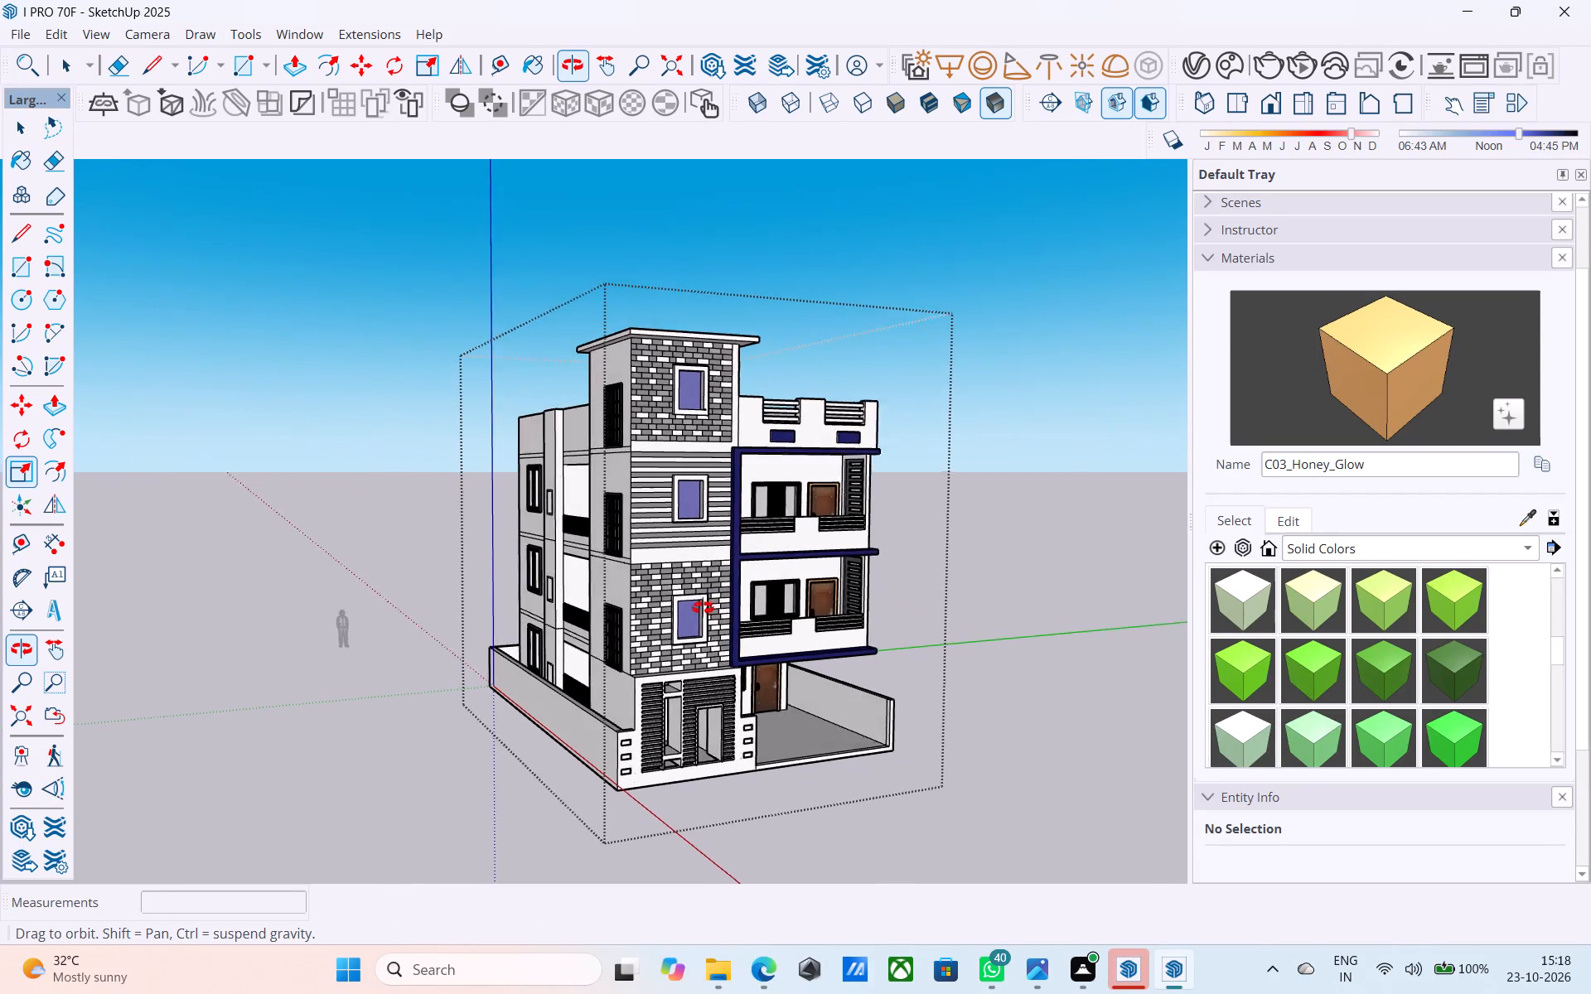
{"action": "middle_click_drag", "start_coordinate": [703, 608], "coordinate": [712, 614]}
Exit the group, frame the whole house in a corner view, set the sun to shortly before noon and render it with V-Ray.
{"action": "left_click", "coordinate": [1037, 570]}
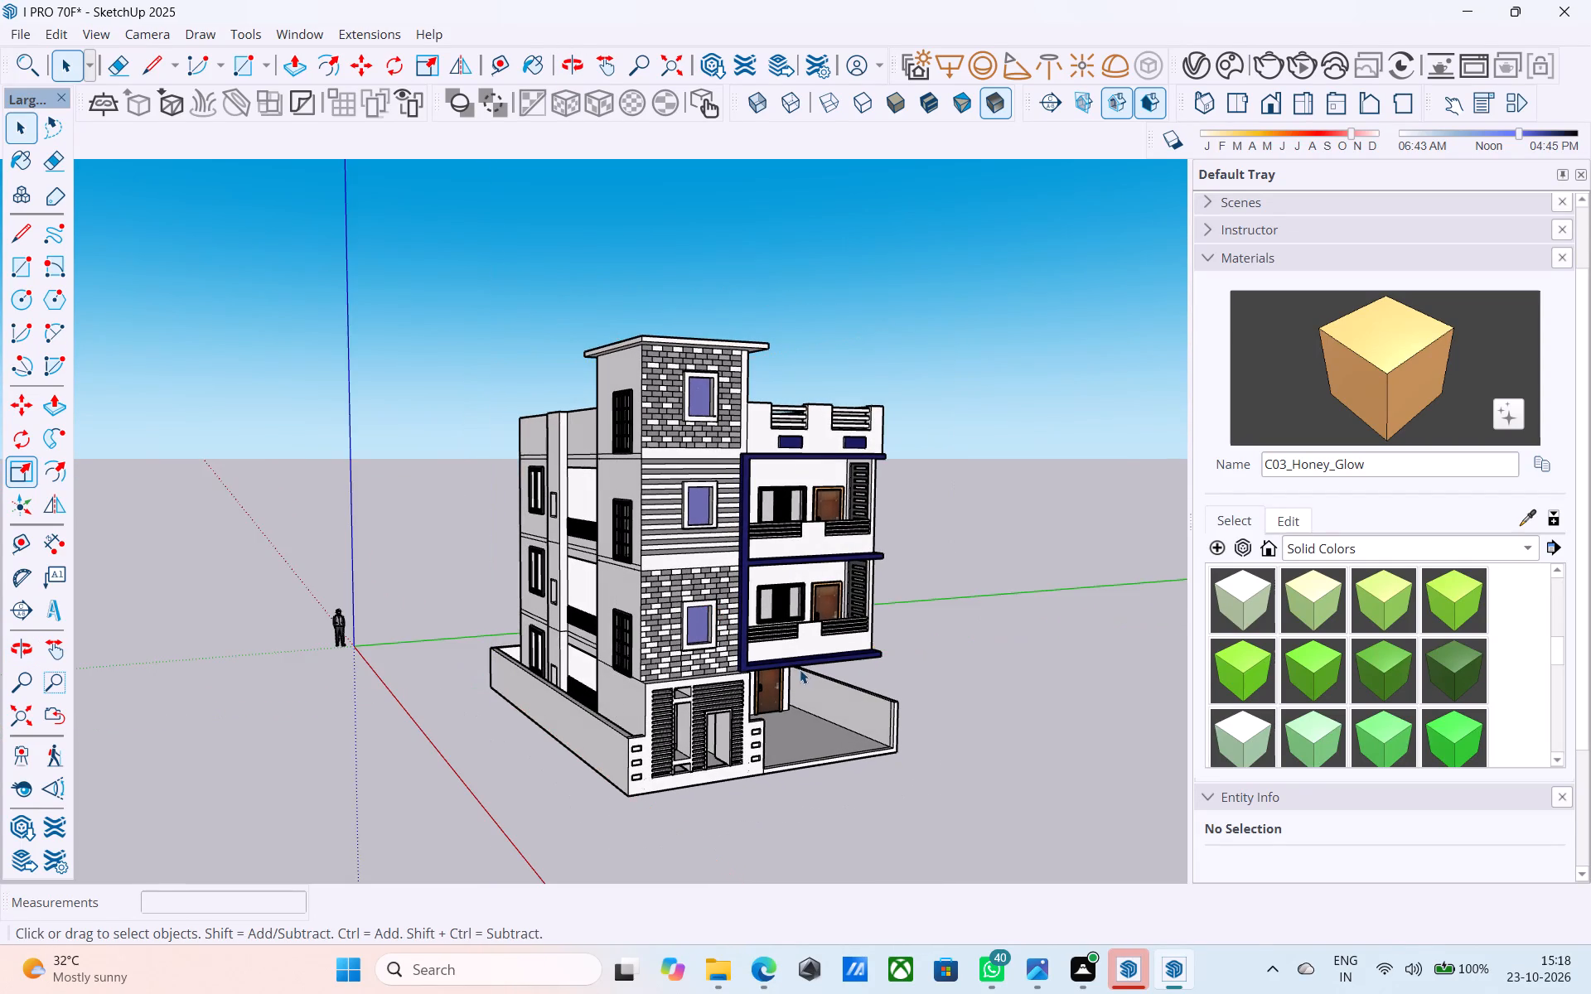
{"action": "middle_click_drag", "start_coordinate": [799, 668], "coordinate": [831, 672]}
{"action": "middle_click_drag", "start_coordinate": [825, 667], "coordinate": [819, 676]}
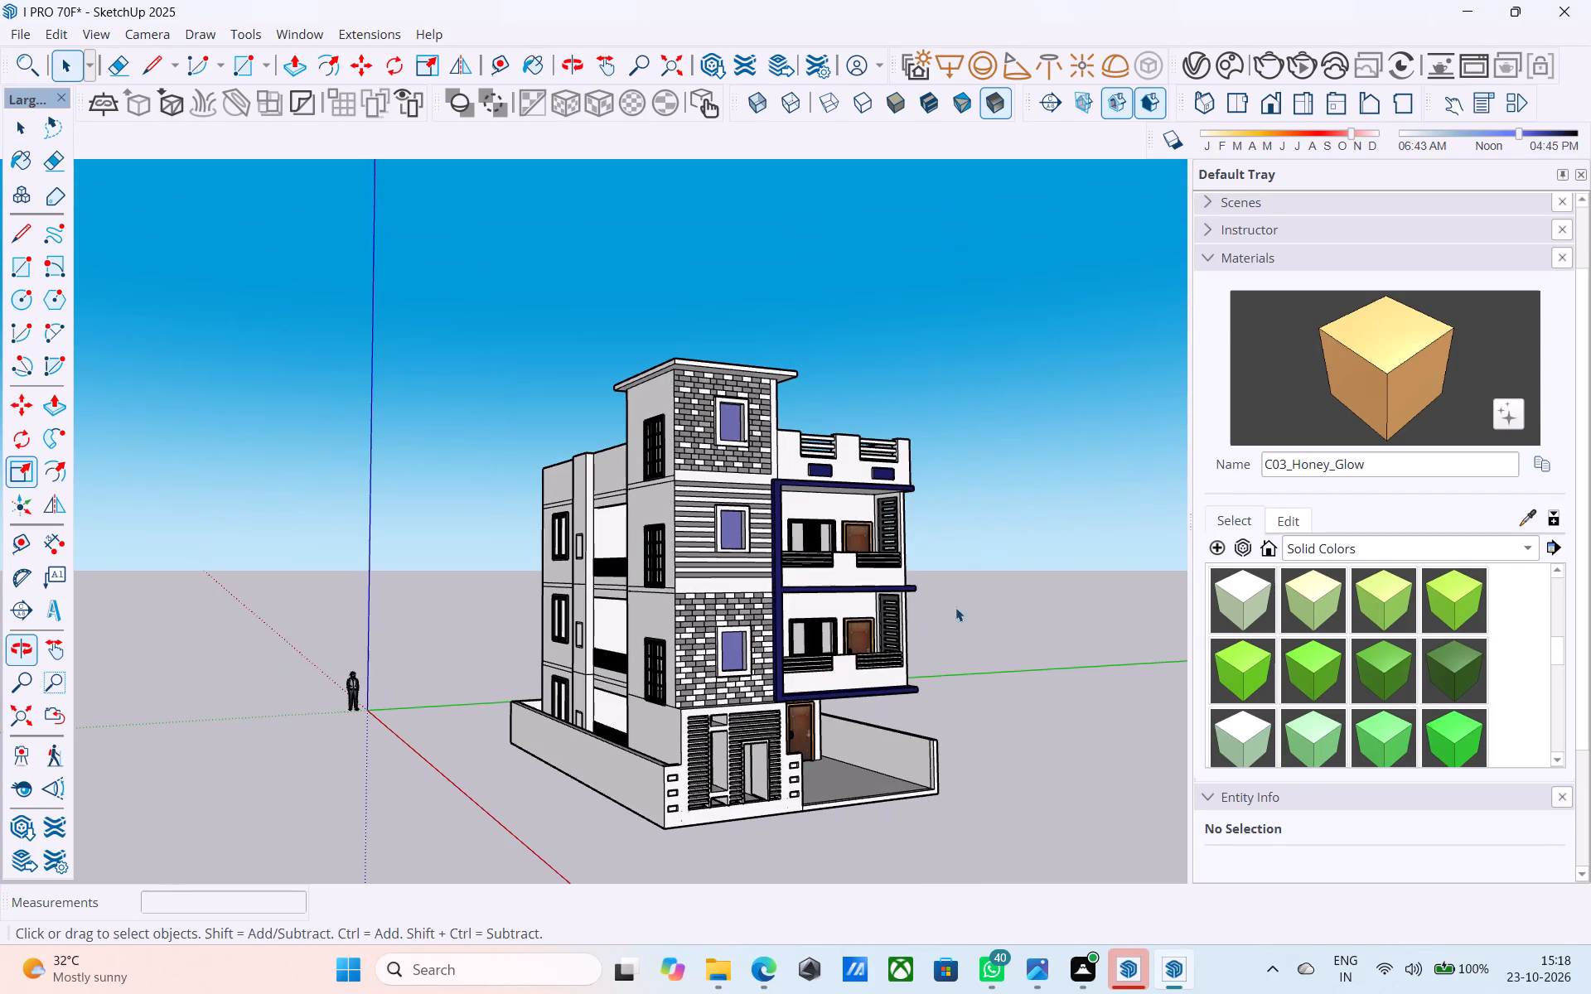
{"action": "left_click", "coordinate": [1461, 132]}
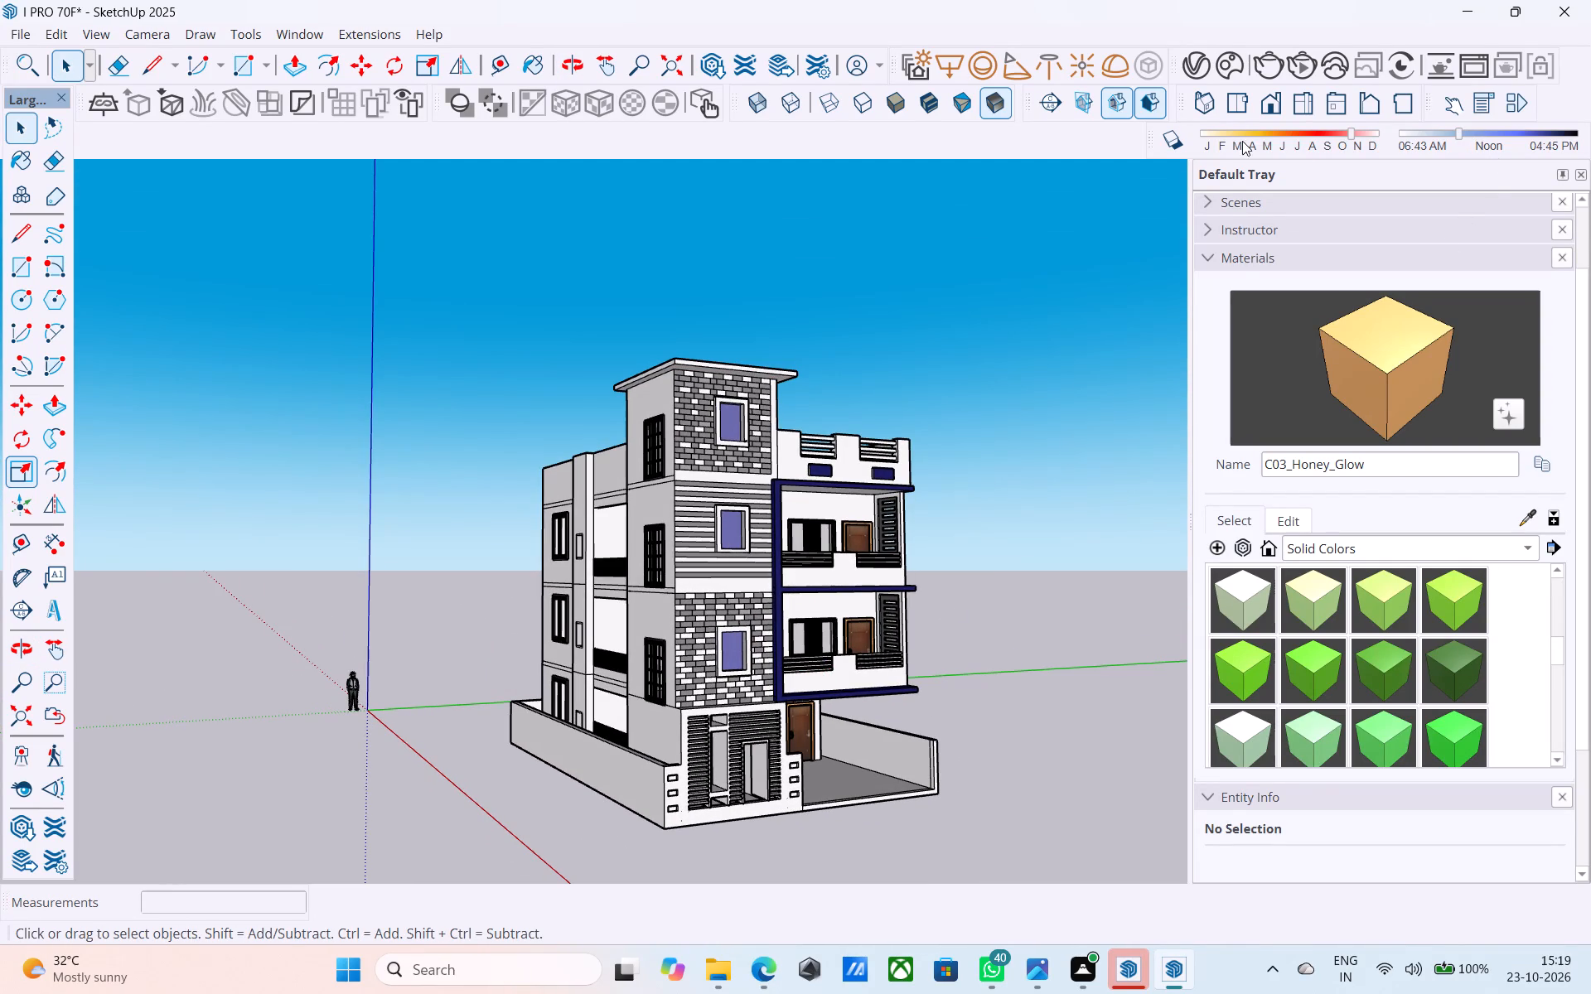
{"action": "left_click", "coordinate": [1257, 60]}
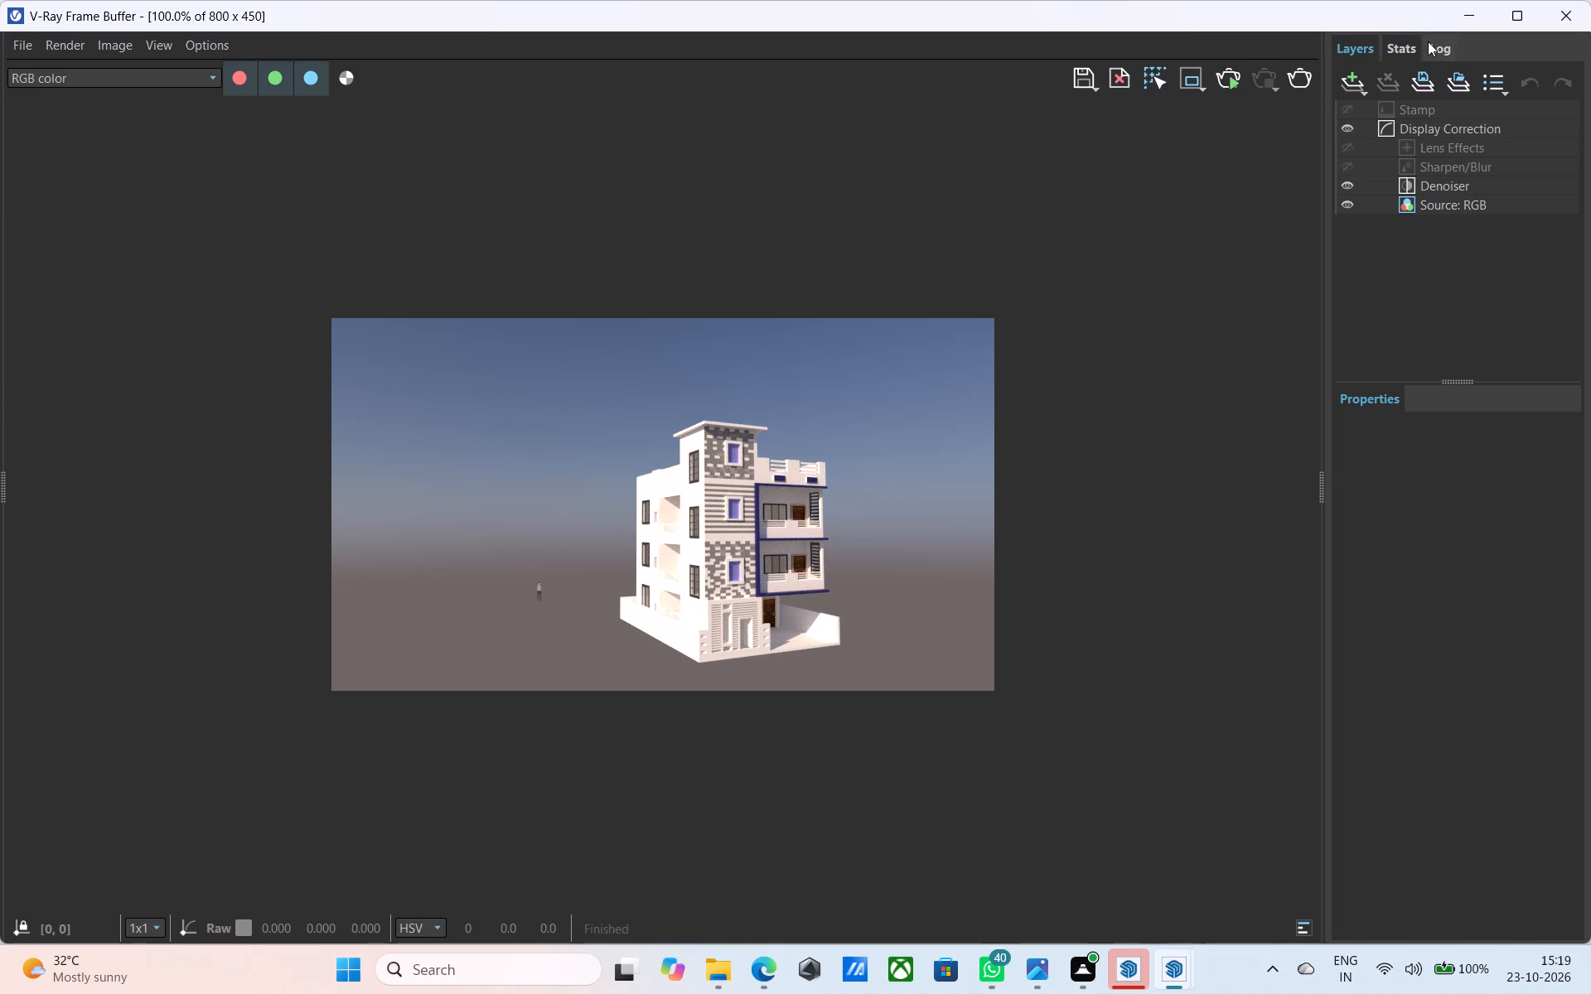
Examine the stair tower, balconies and windows closely in the rendered image, then close the frame buffer.
{"action": "scroll", "coordinate": [1429, 41], "scroll_direction": "up", "scroll_amount": 2}
{"action": "scroll", "coordinate": [798, 491], "scroll_direction": "up", "scroll_amount": 3}
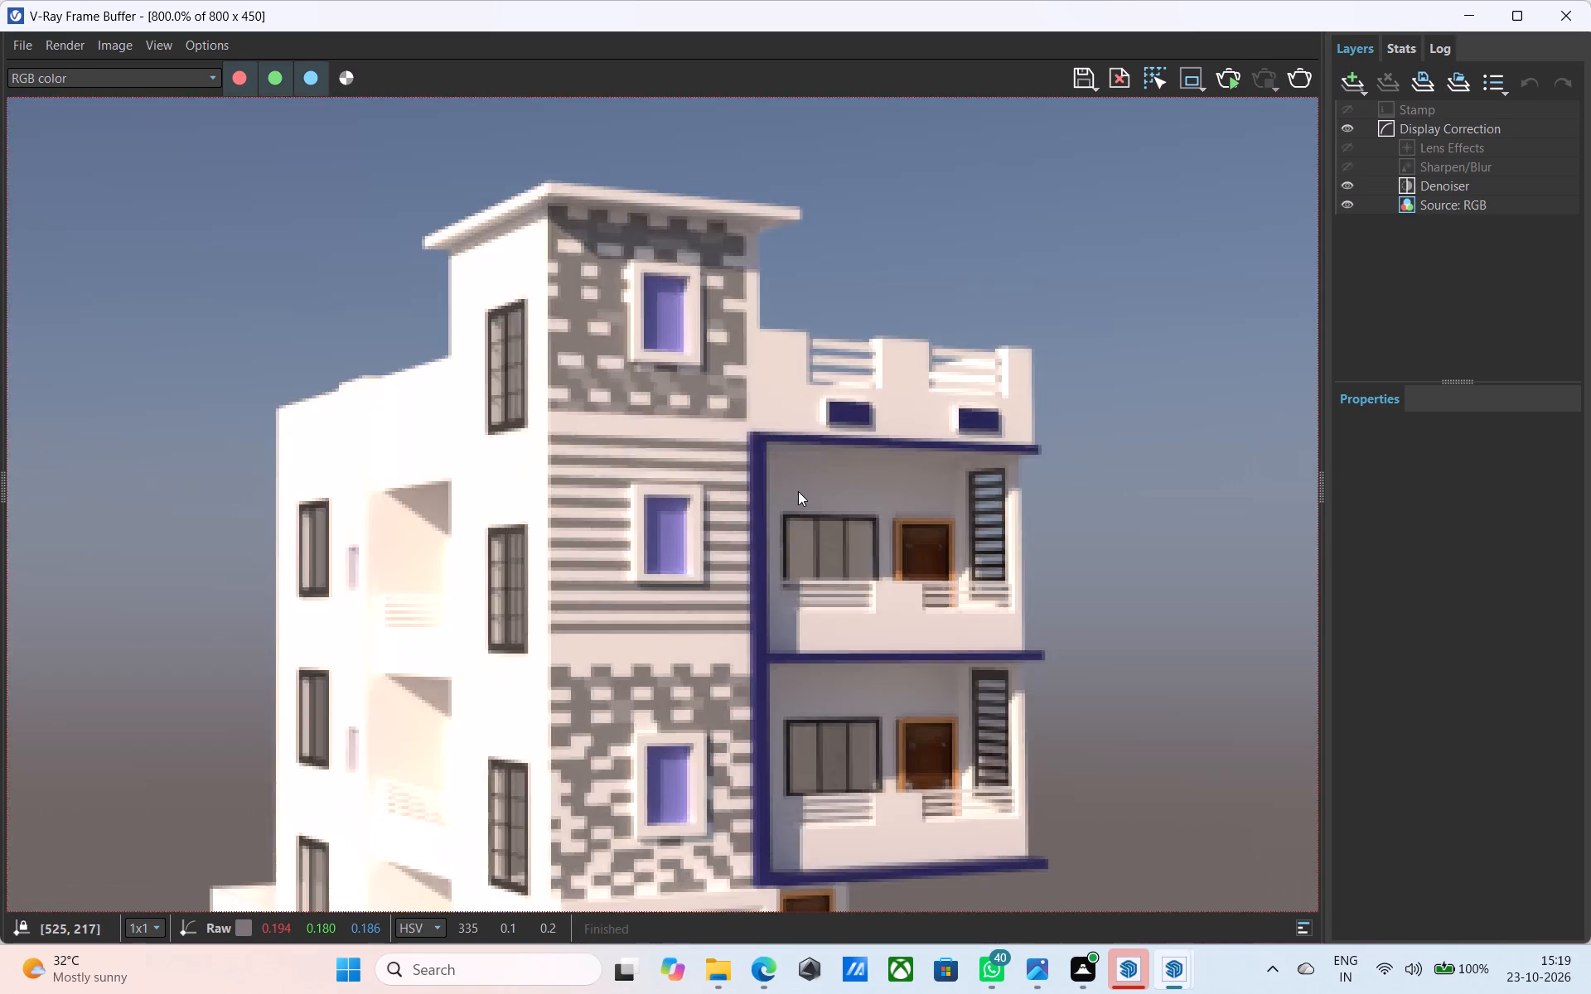
{"action": "scroll", "coordinate": [798, 491], "scroll_direction": "down", "scroll_amount": 2}
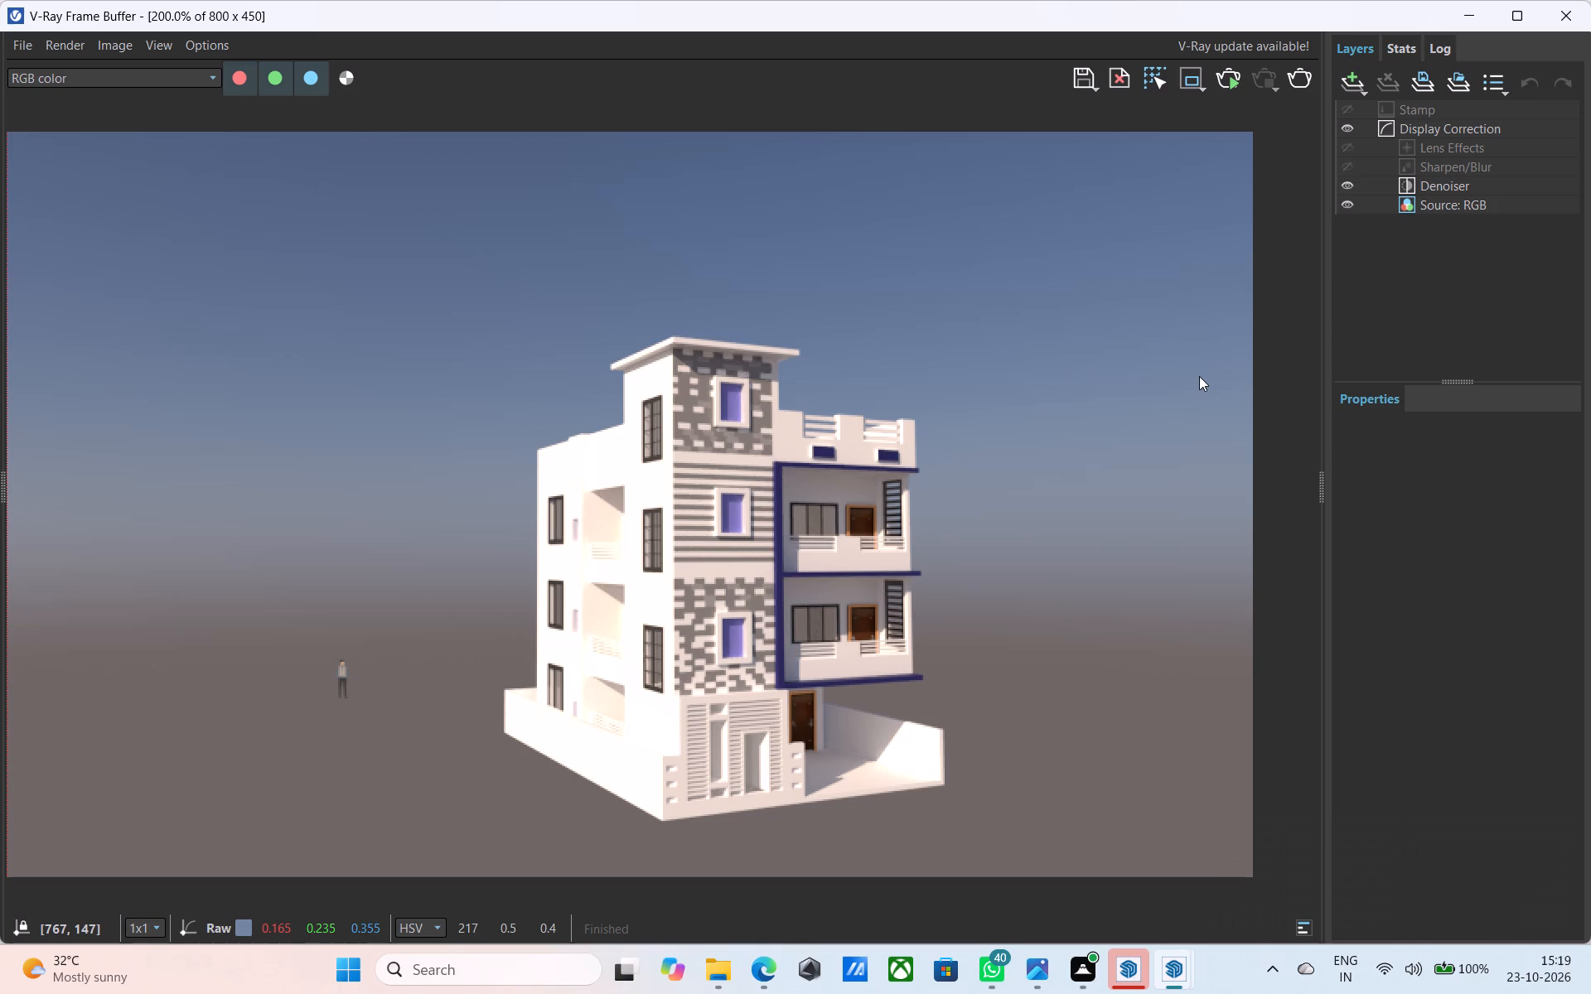
{"action": "scroll", "coordinate": [1081, 311], "scroll_direction": "up", "scroll_amount": 1}
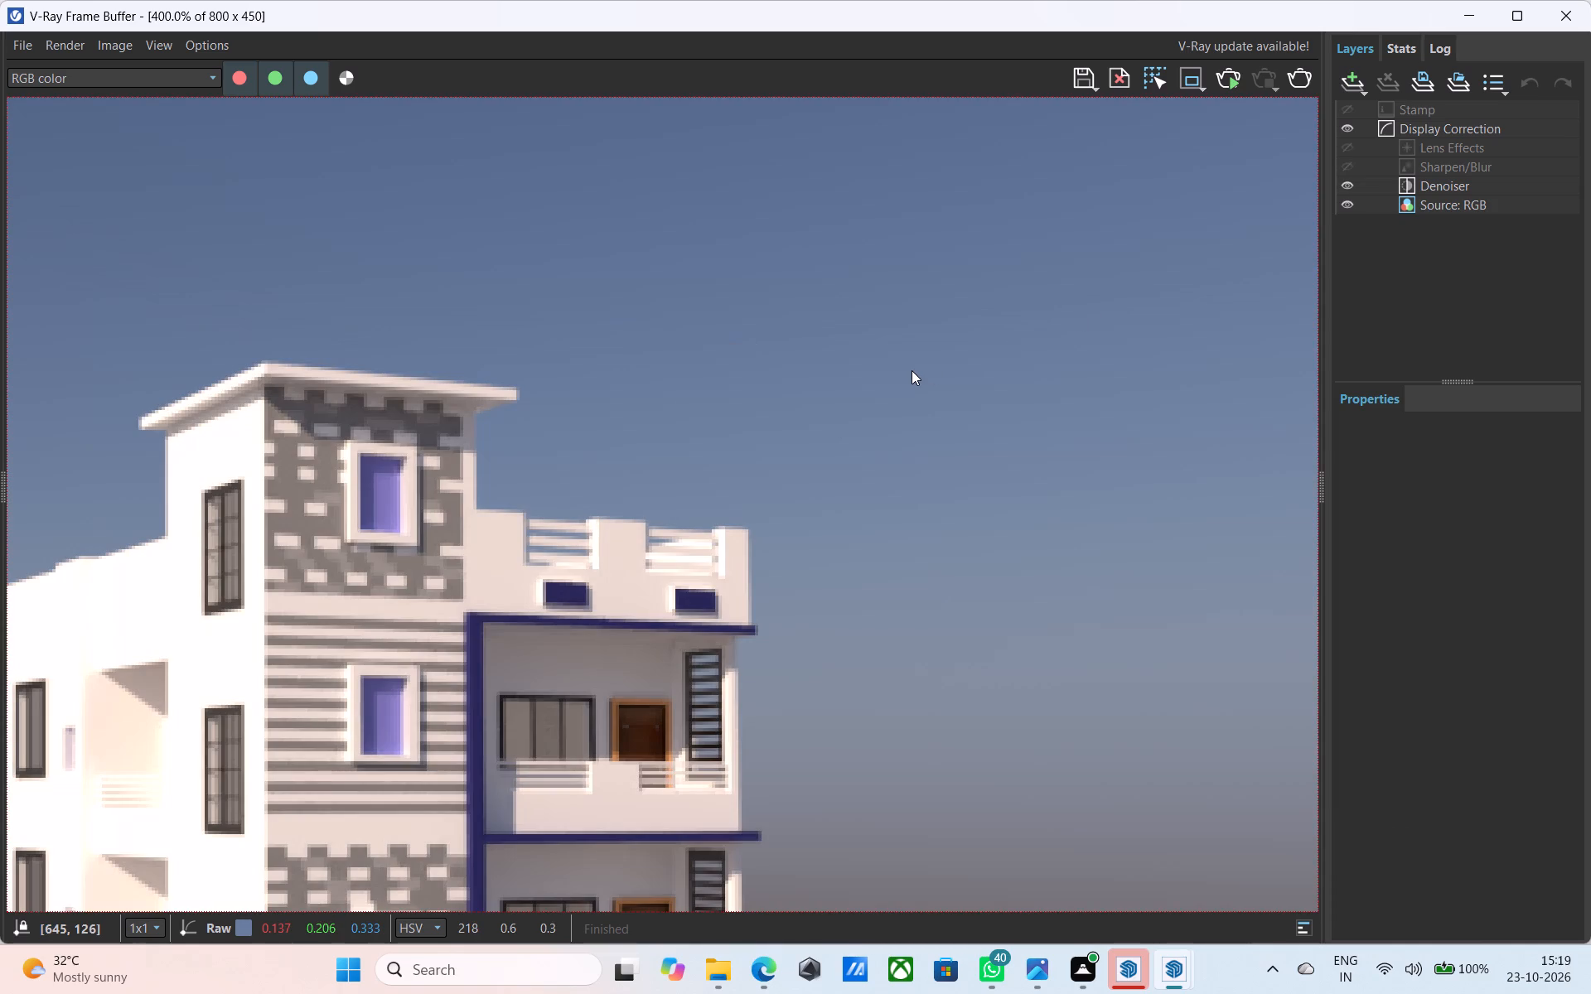
{"action": "scroll", "coordinate": [912, 370], "scroll_direction": "down", "scroll_amount": 1}
{"action": "left_click", "coordinate": [1566, 21]}
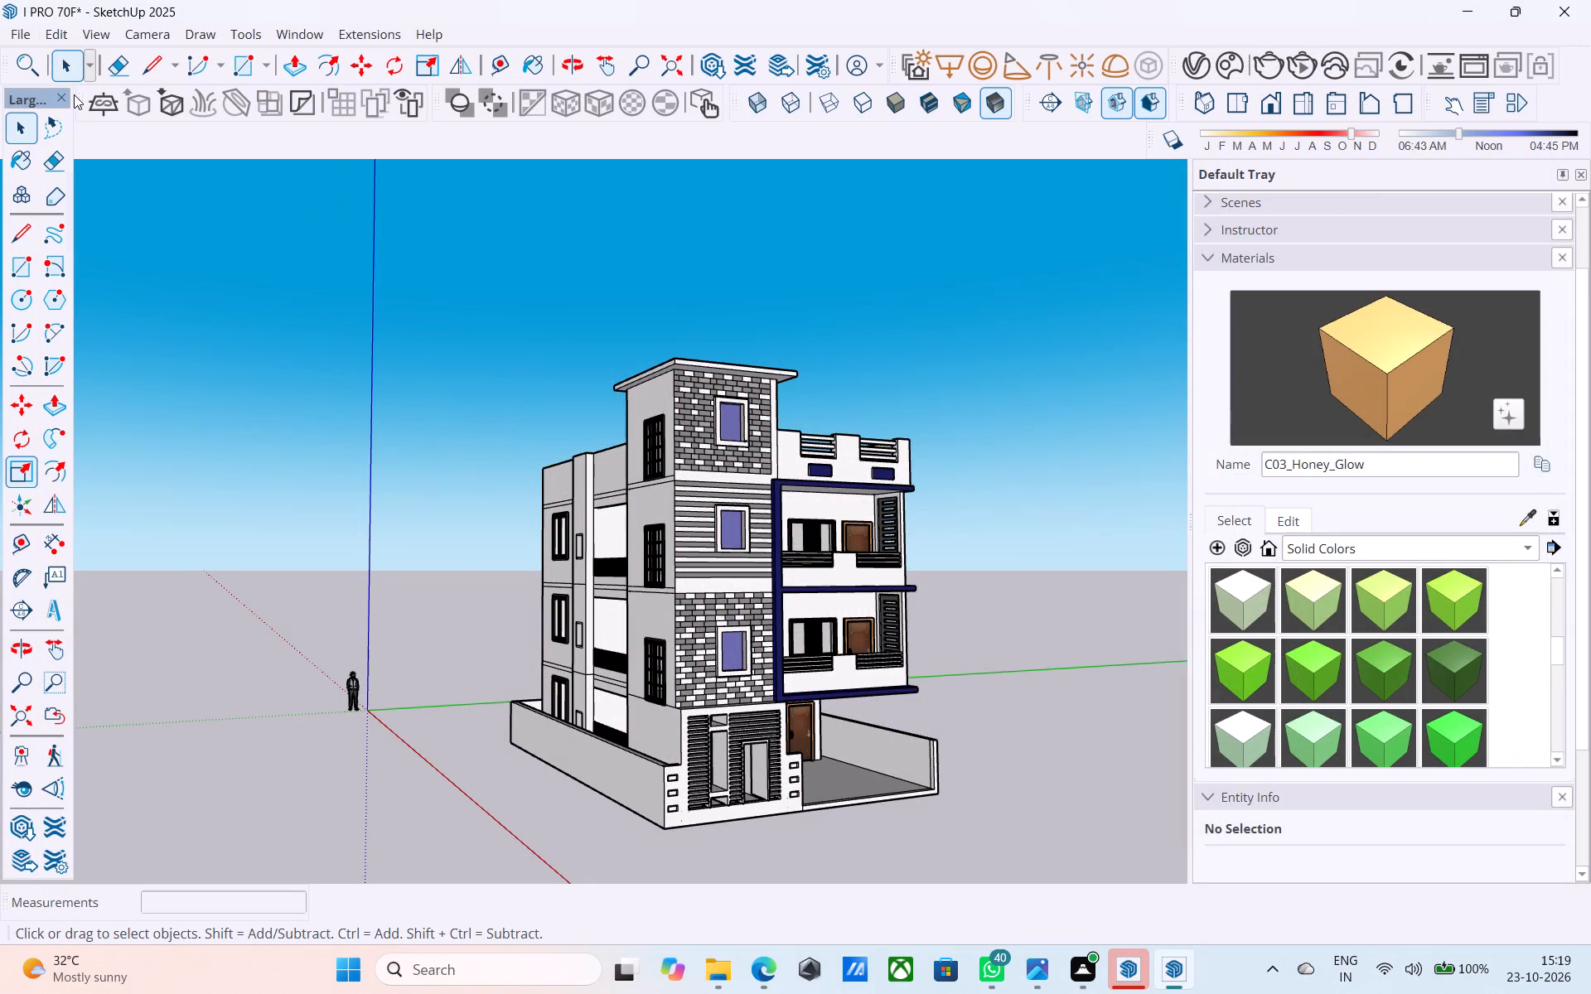
Import the Modern+Gate+1 model from Downloads and place it beside the front corner of the boundary wall.
{"action": "left_click", "coordinate": [17, 27]}
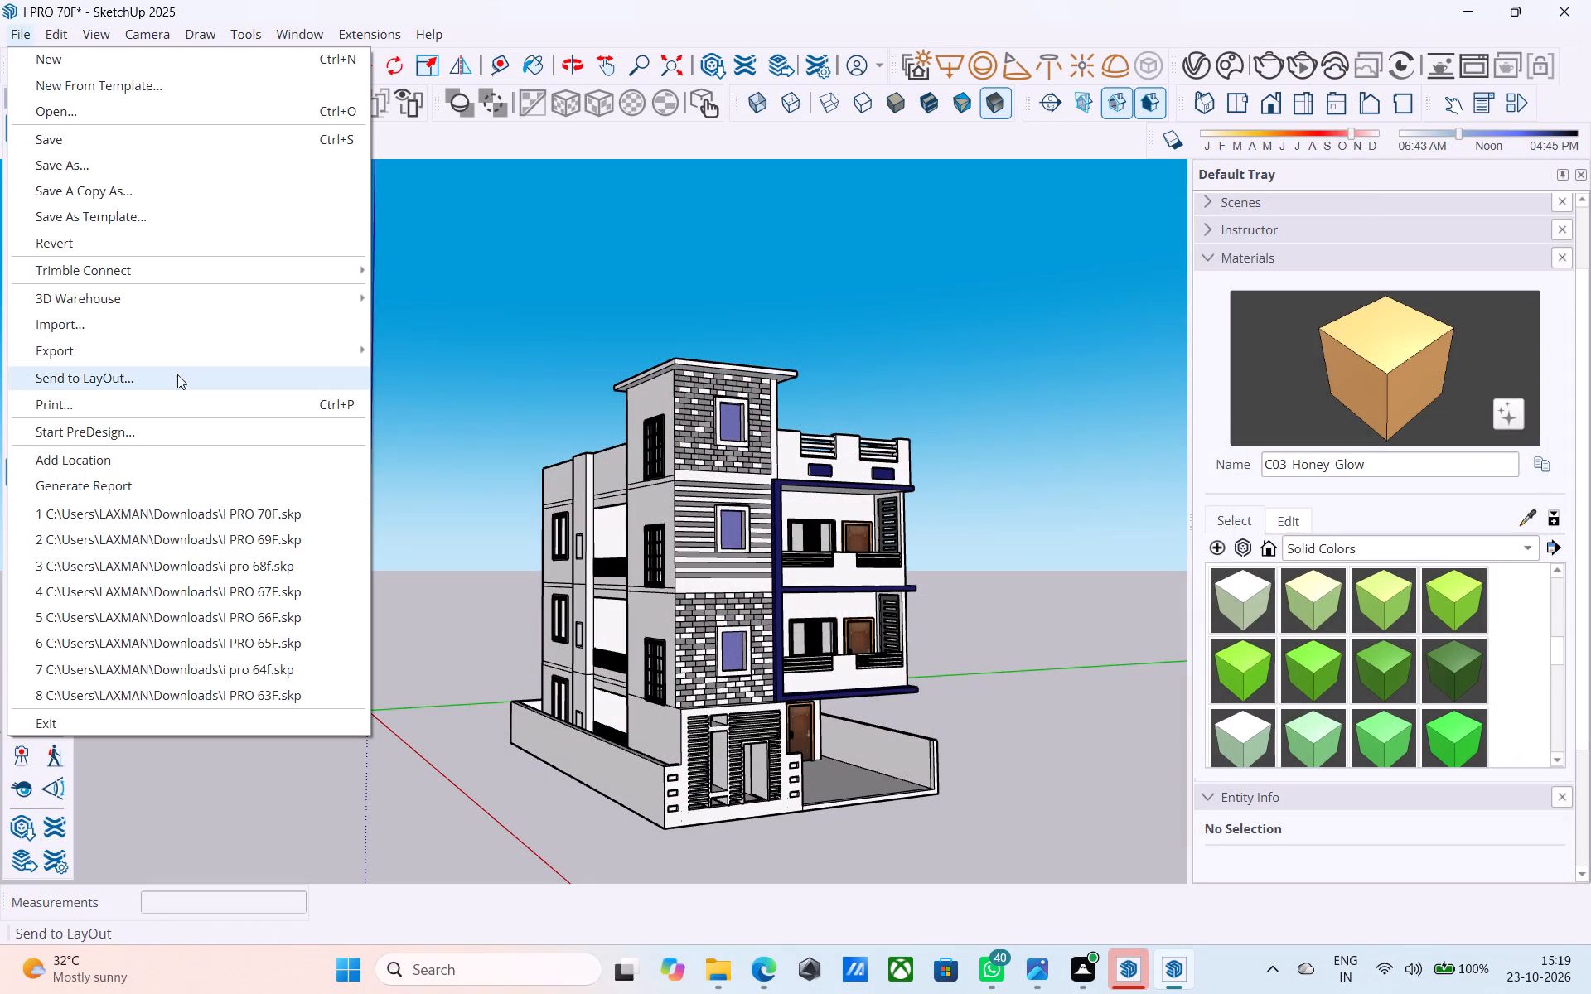
{"action": "left_click", "coordinate": [163, 331]}
{"action": "scroll", "coordinate": [528, 416], "scroll_direction": "down", "scroll_amount": 11}
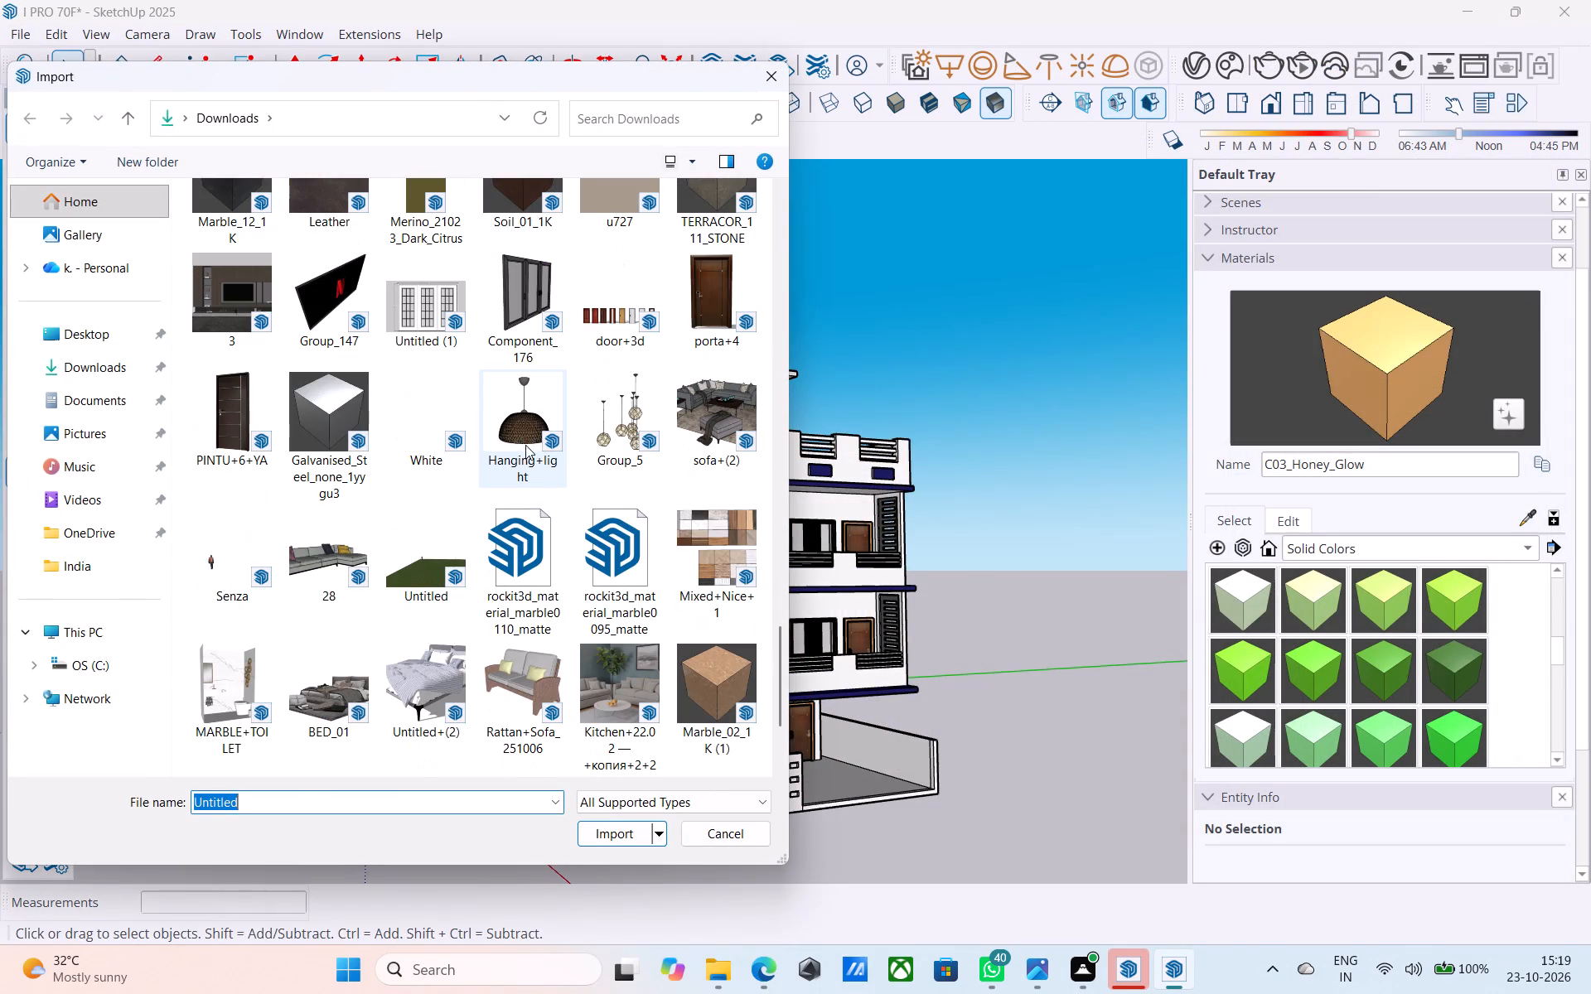
{"action": "scroll", "coordinate": [521, 434], "scroll_direction": "down", "scroll_amount": 1}
{"action": "scroll", "coordinate": [521, 434], "scroll_direction": "up", "scroll_amount": 3}
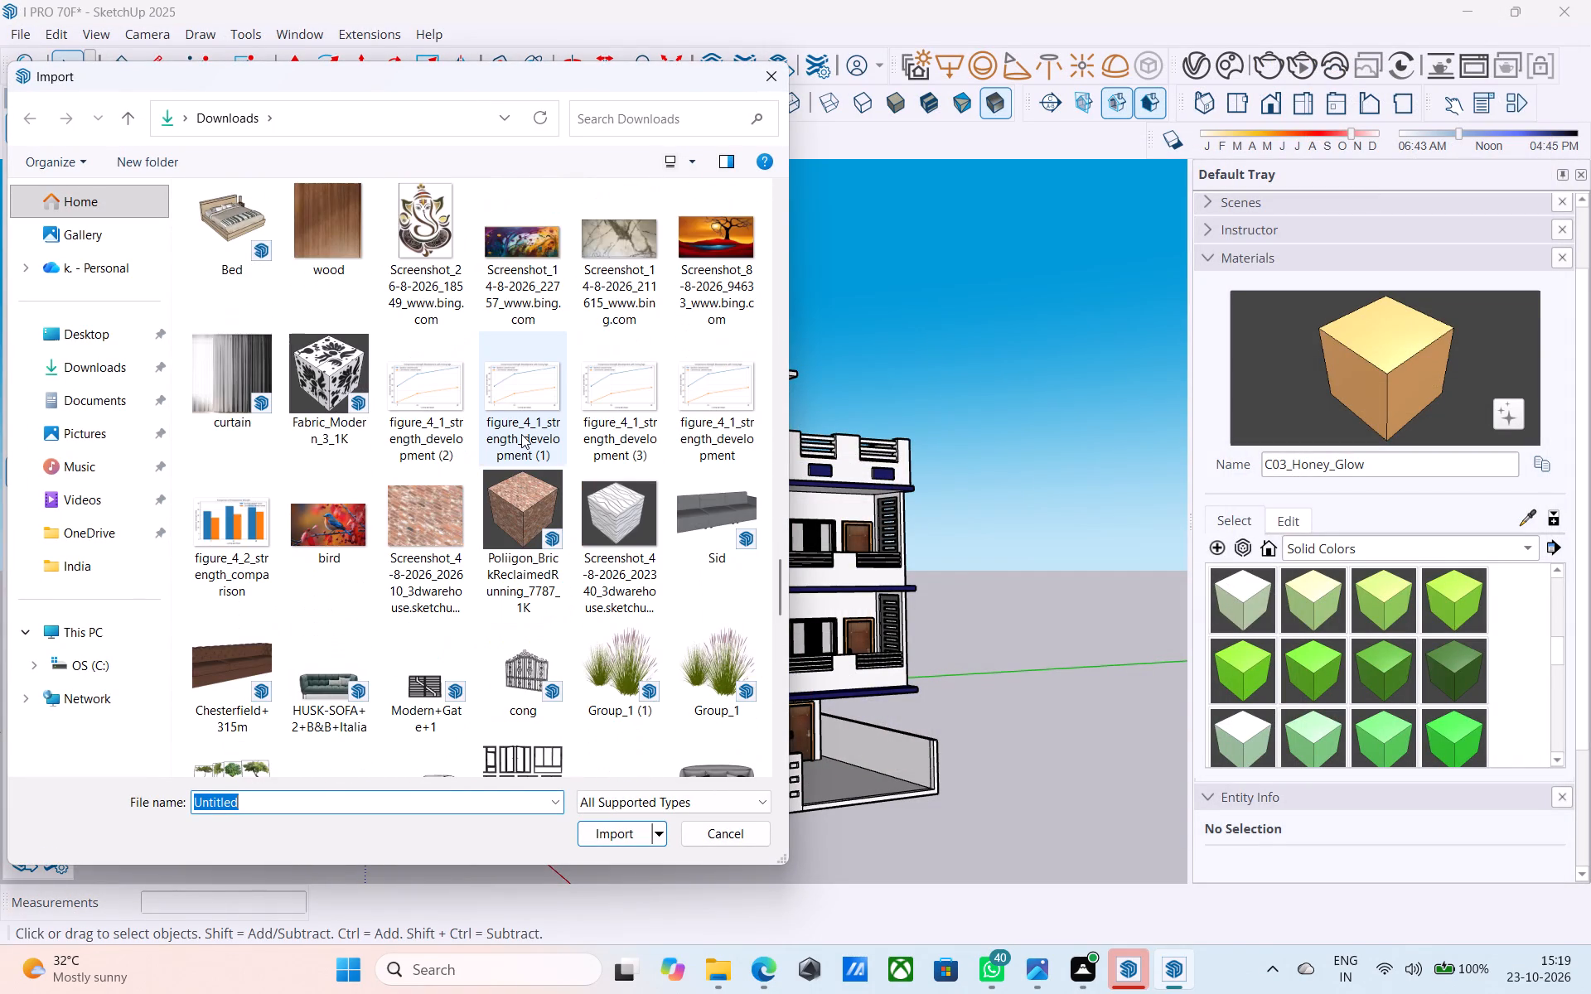
{"action": "scroll", "coordinate": [521, 434], "scroll_direction": "down", "scroll_amount": 1}
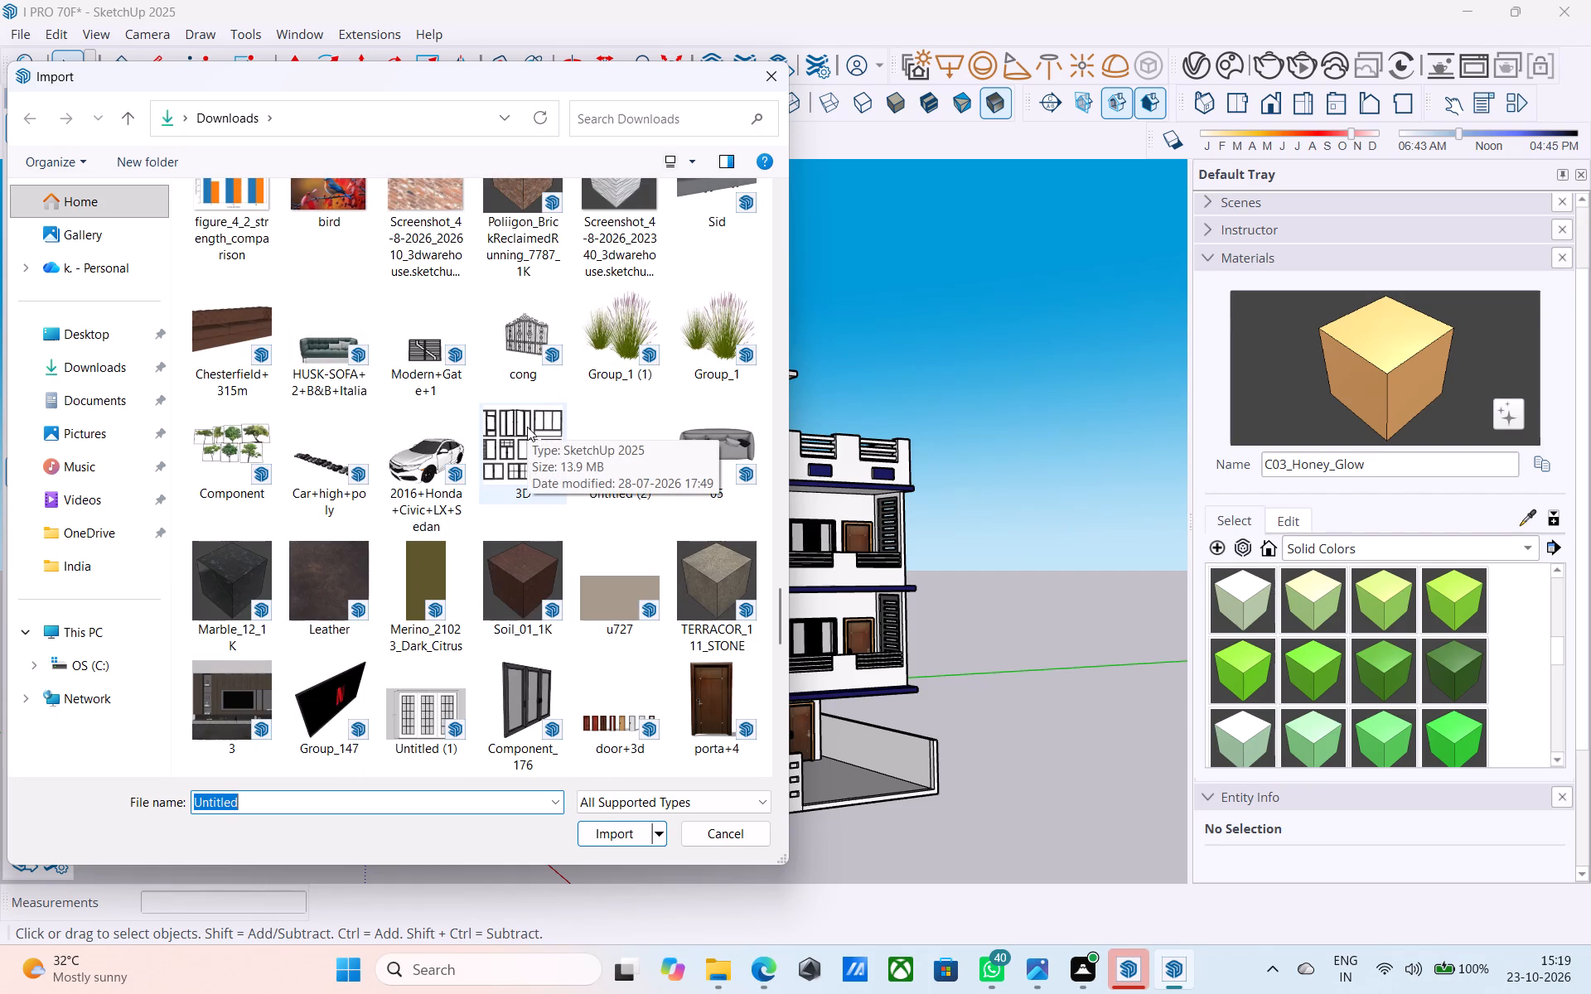
{"action": "scroll", "coordinate": [515, 445], "scroll_direction": "down", "scroll_amount": 1}
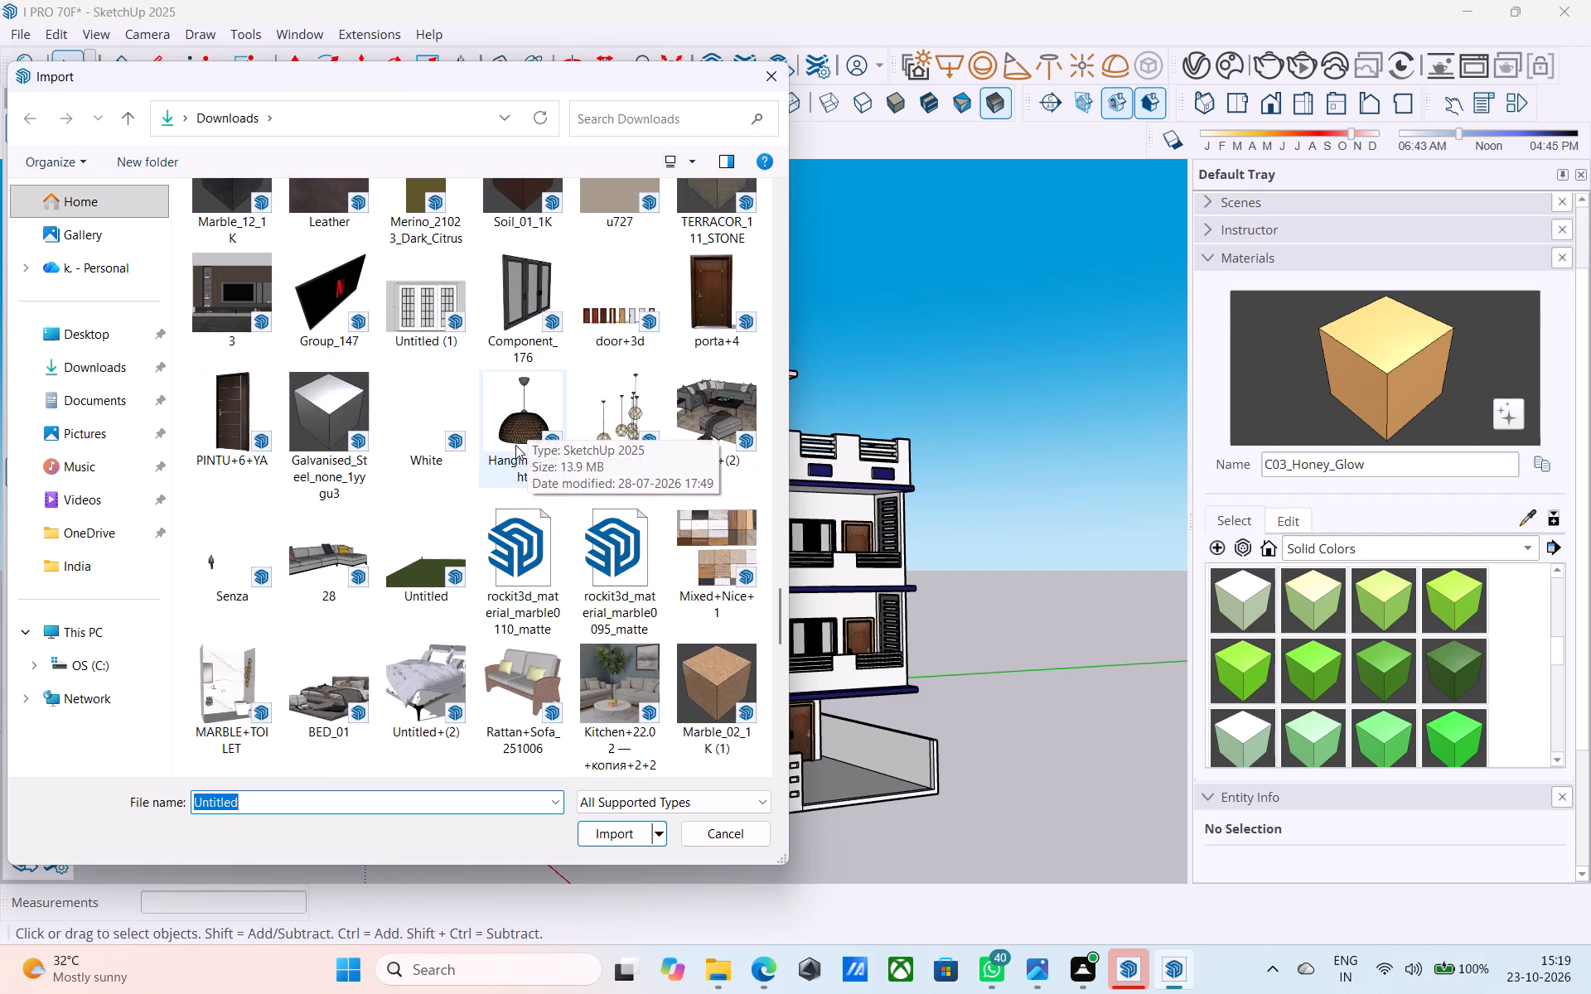
{"action": "scroll", "coordinate": [517, 443], "scroll_direction": "up", "scroll_amount": 1}
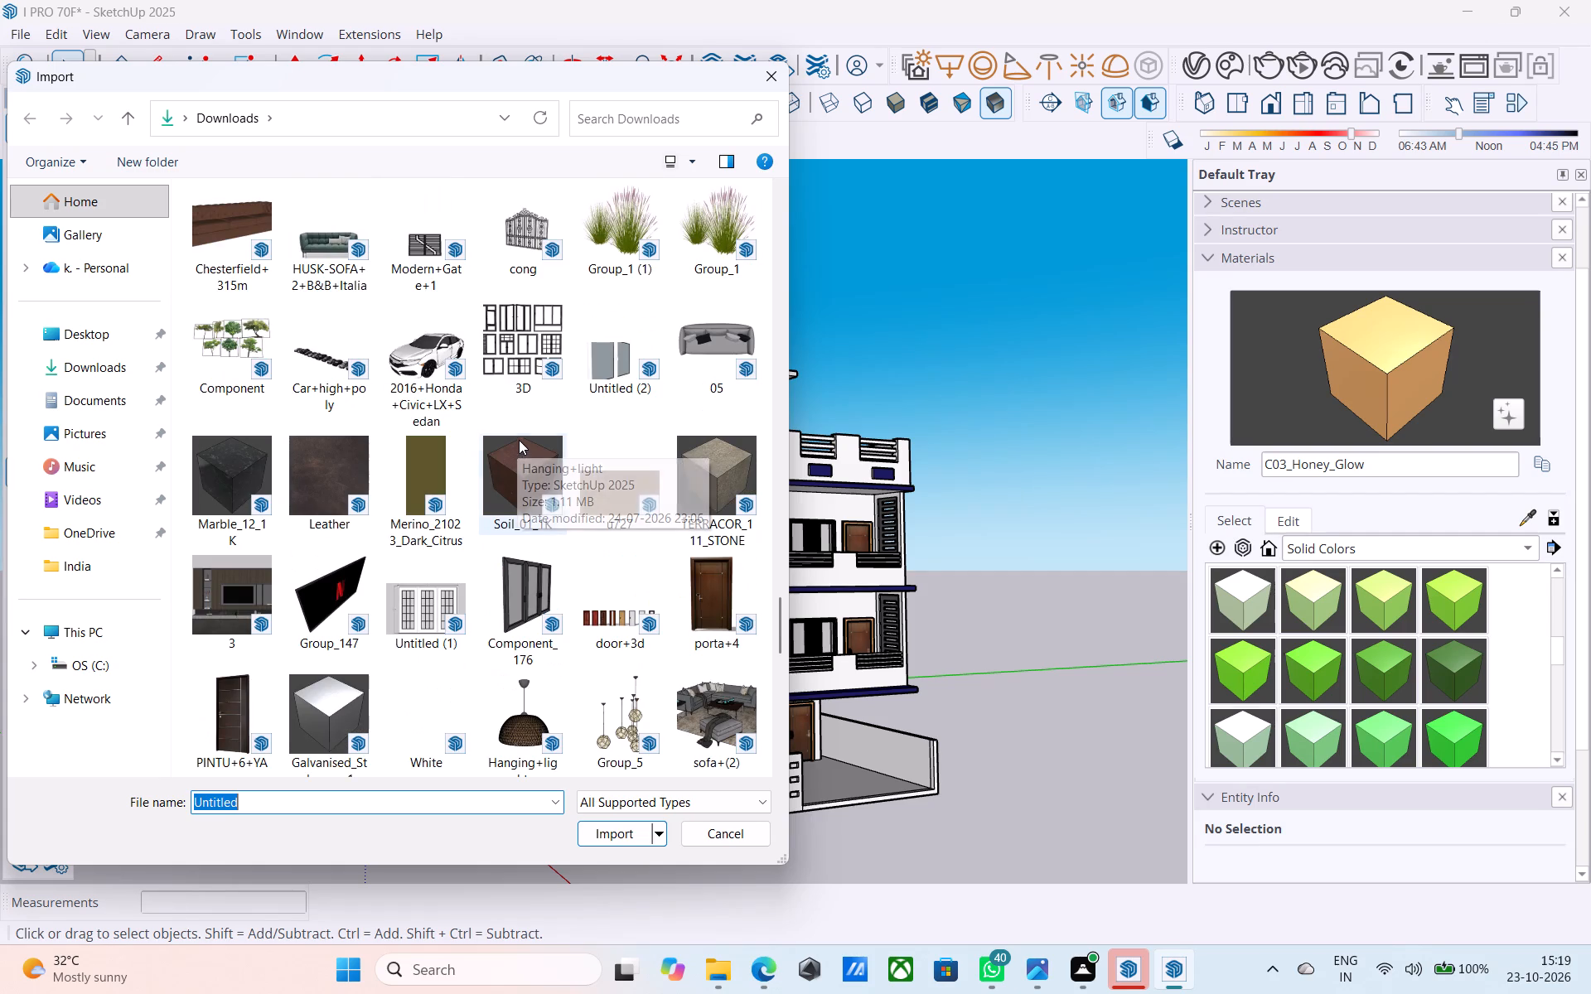
{"action": "left_click", "coordinate": [414, 266]}
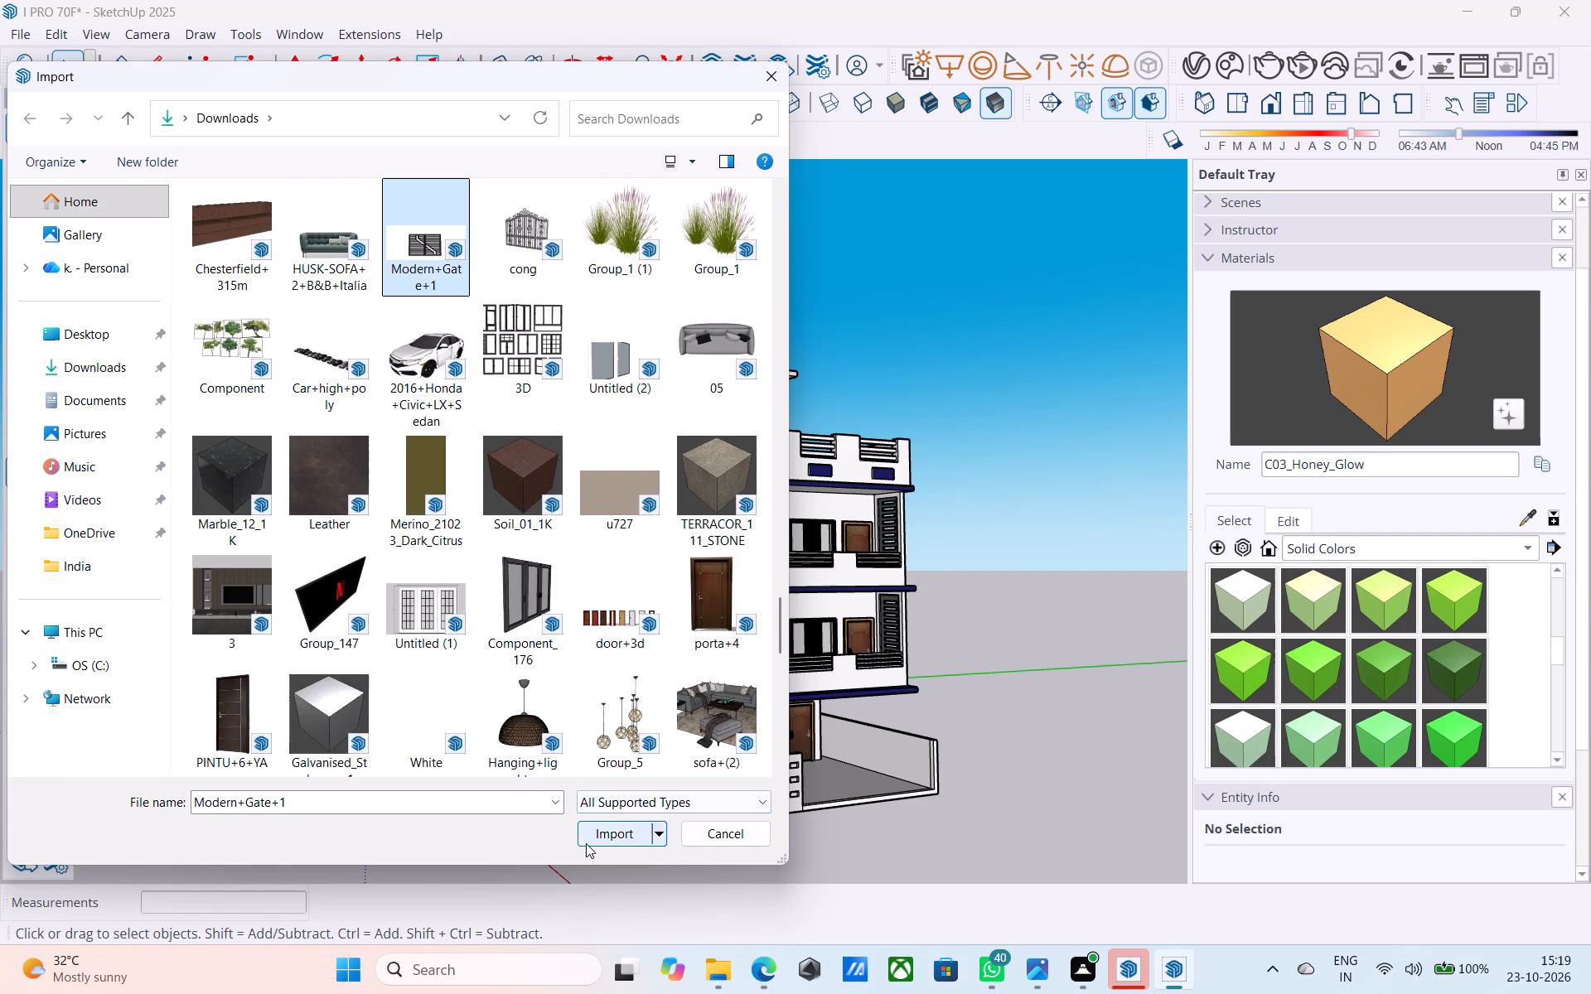
{"action": "left_click", "coordinate": [586, 843]}
{"action": "left_click", "coordinate": [948, 785]}
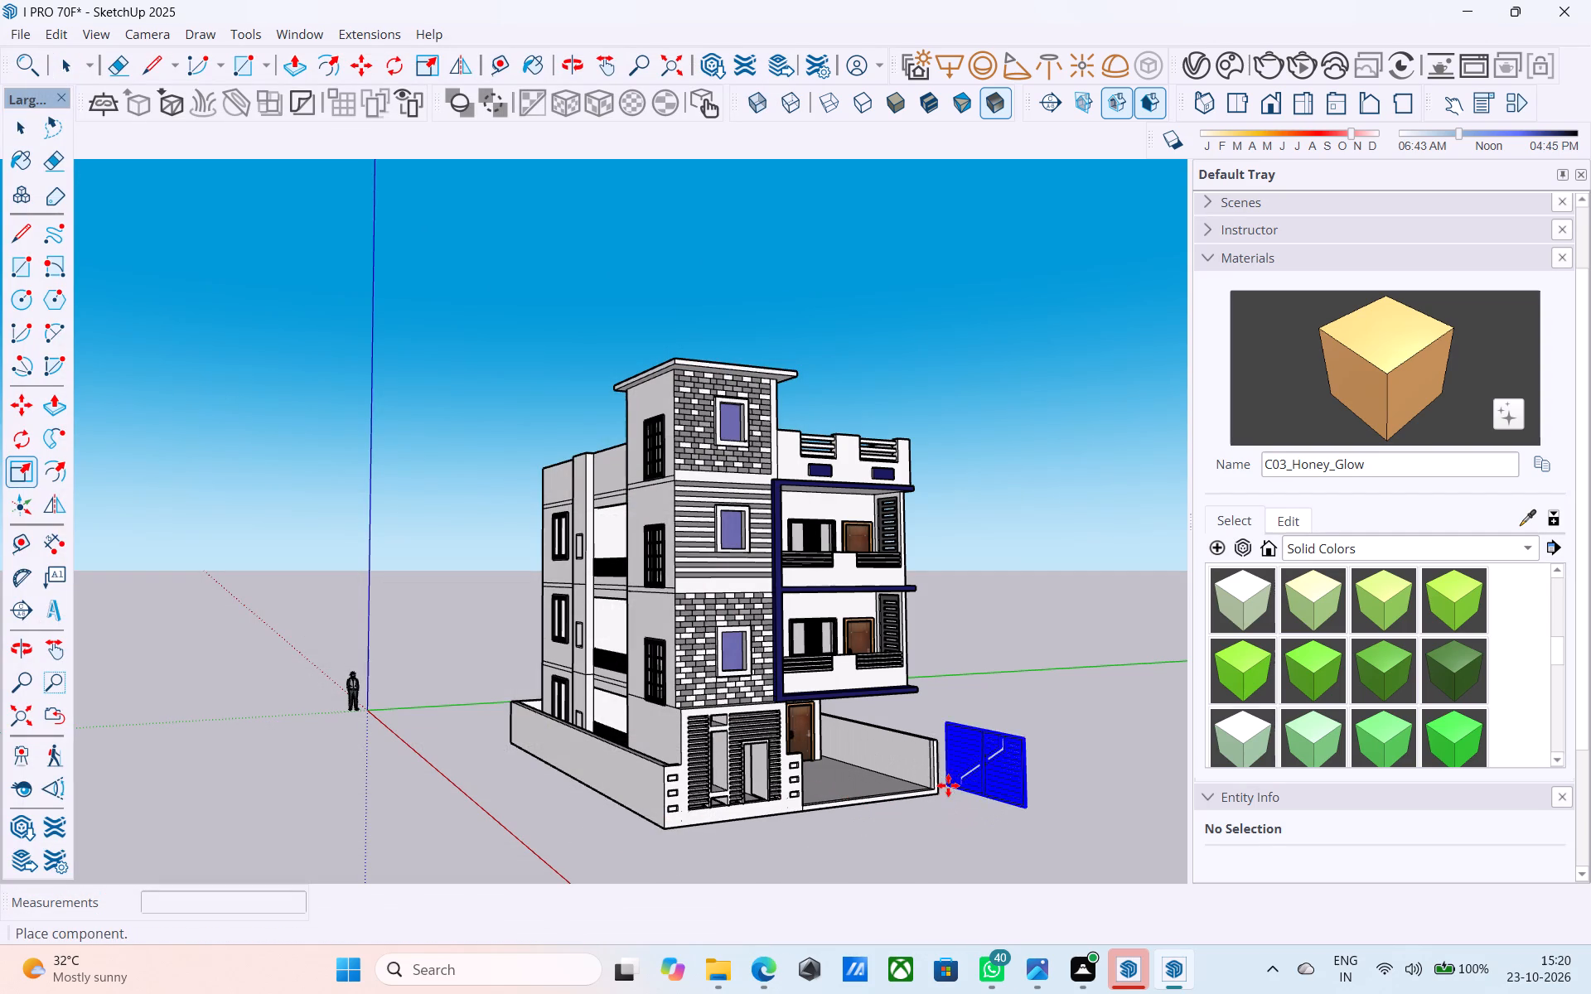
Rotate the imported gate 90 degrees on the ground plane so it runs parallel to the house front.
{"action": "middle_click_drag", "start_coordinate": [926, 783], "coordinate": [758, 765]}
{"action": "scroll", "coordinate": [754, 676], "scroll_direction": "down", "scroll_amount": 10}
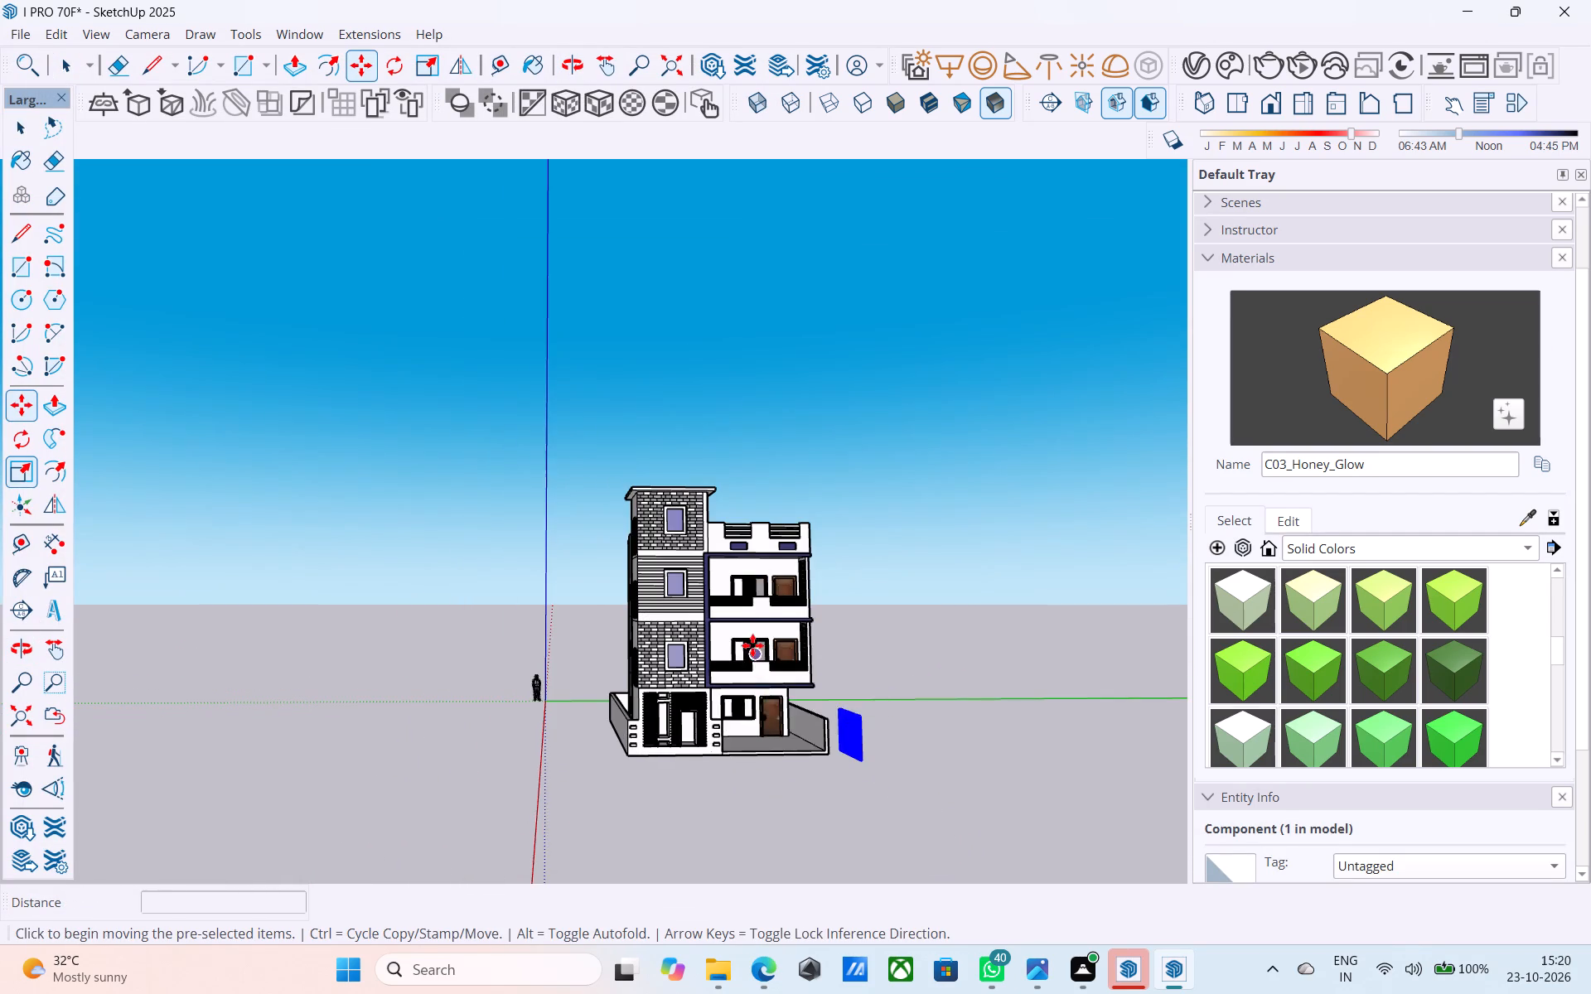
{"action": "scroll", "coordinate": [752, 645], "scroll_direction": "down", "scroll_amount": 3}
{"action": "middle_click_drag", "start_coordinate": [755, 656], "coordinate": [728, 787]}
{"action": "middle_click_drag", "start_coordinate": [796, 803], "coordinate": [770, 834]}
{"action": "key", "text": "q"}
{"action": "scroll", "coordinate": [774, 826], "scroll_direction": "up", "scroll_amount": 9}
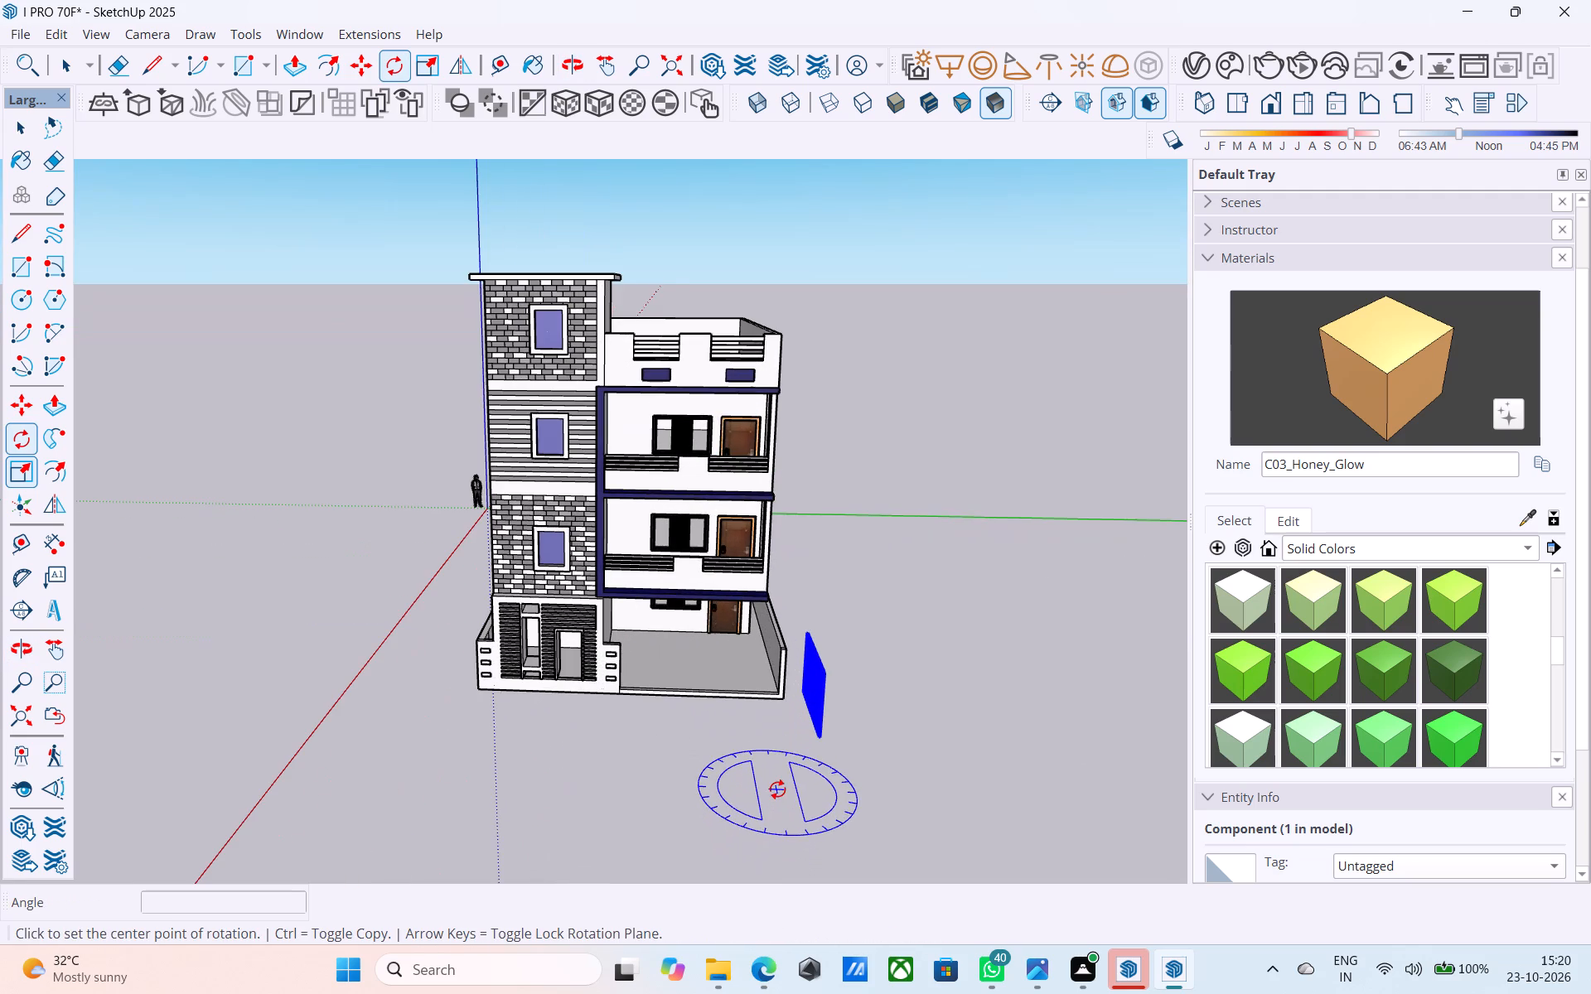
{"action": "left_click", "coordinate": [777, 789]}
{"action": "left_click", "coordinate": [864, 799]}
{"action": "left_click", "coordinate": [748, 692]}
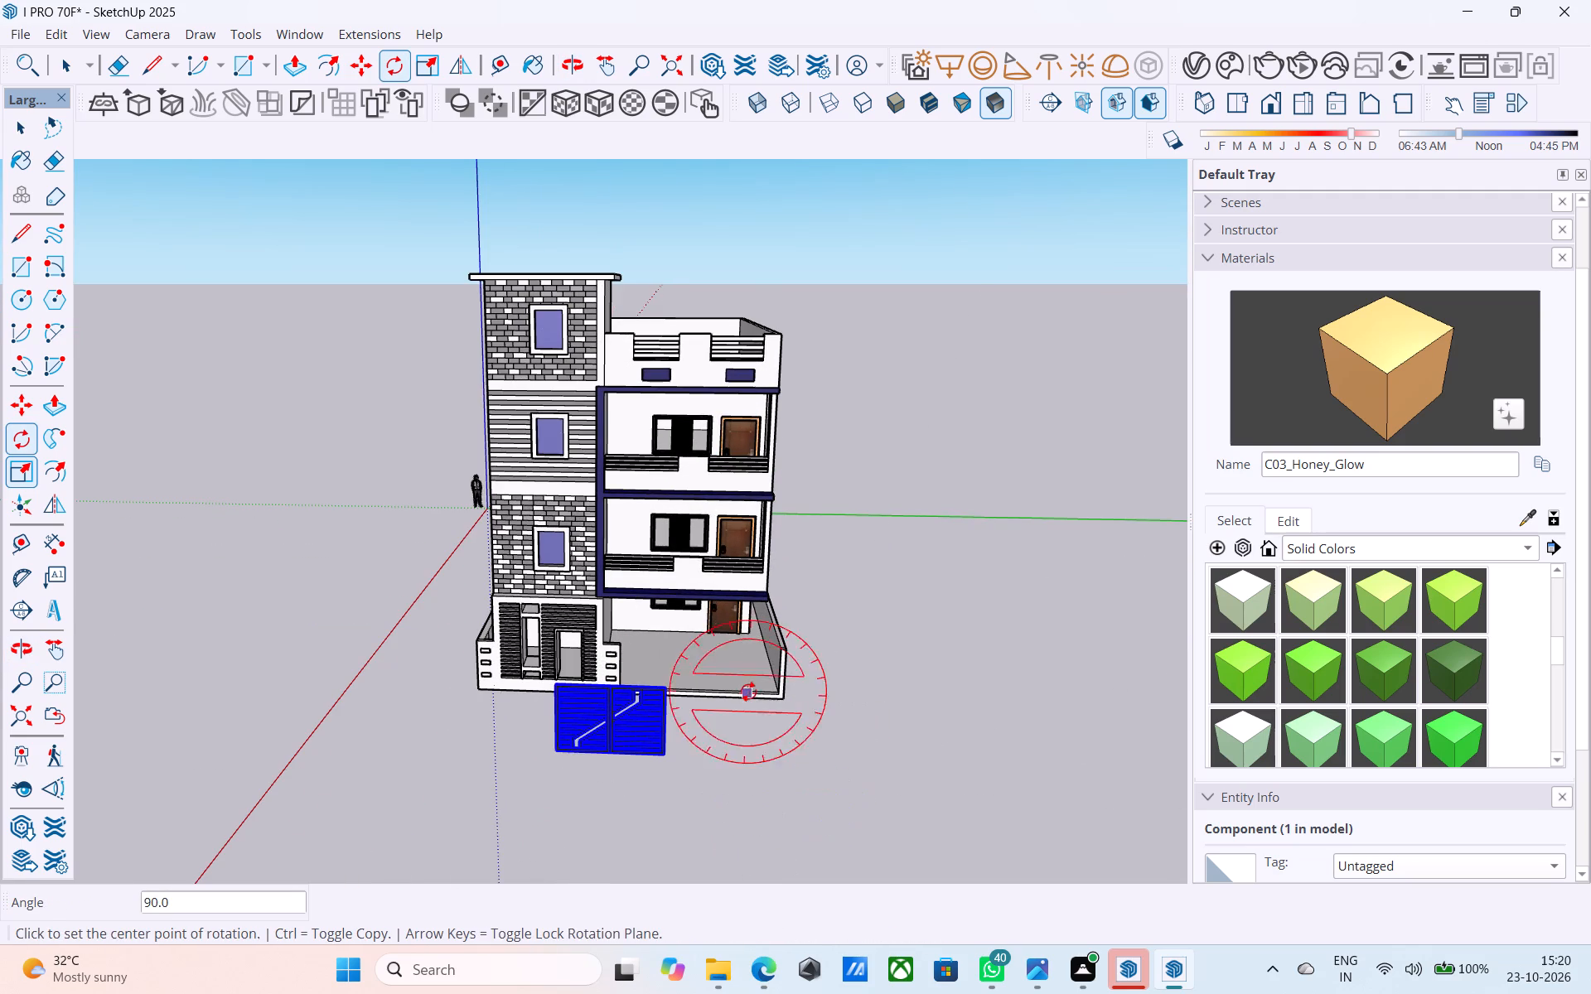
Move the gate by its lower corner to the base of the front pillar beside the driveway opening.
{"action": "scroll", "coordinate": [572, 752], "scroll_direction": "up", "scroll_amount": 5}
{"action": "middle_click_drag", "start_coordinate": [571, 752], "coordinate": [880, 774]}
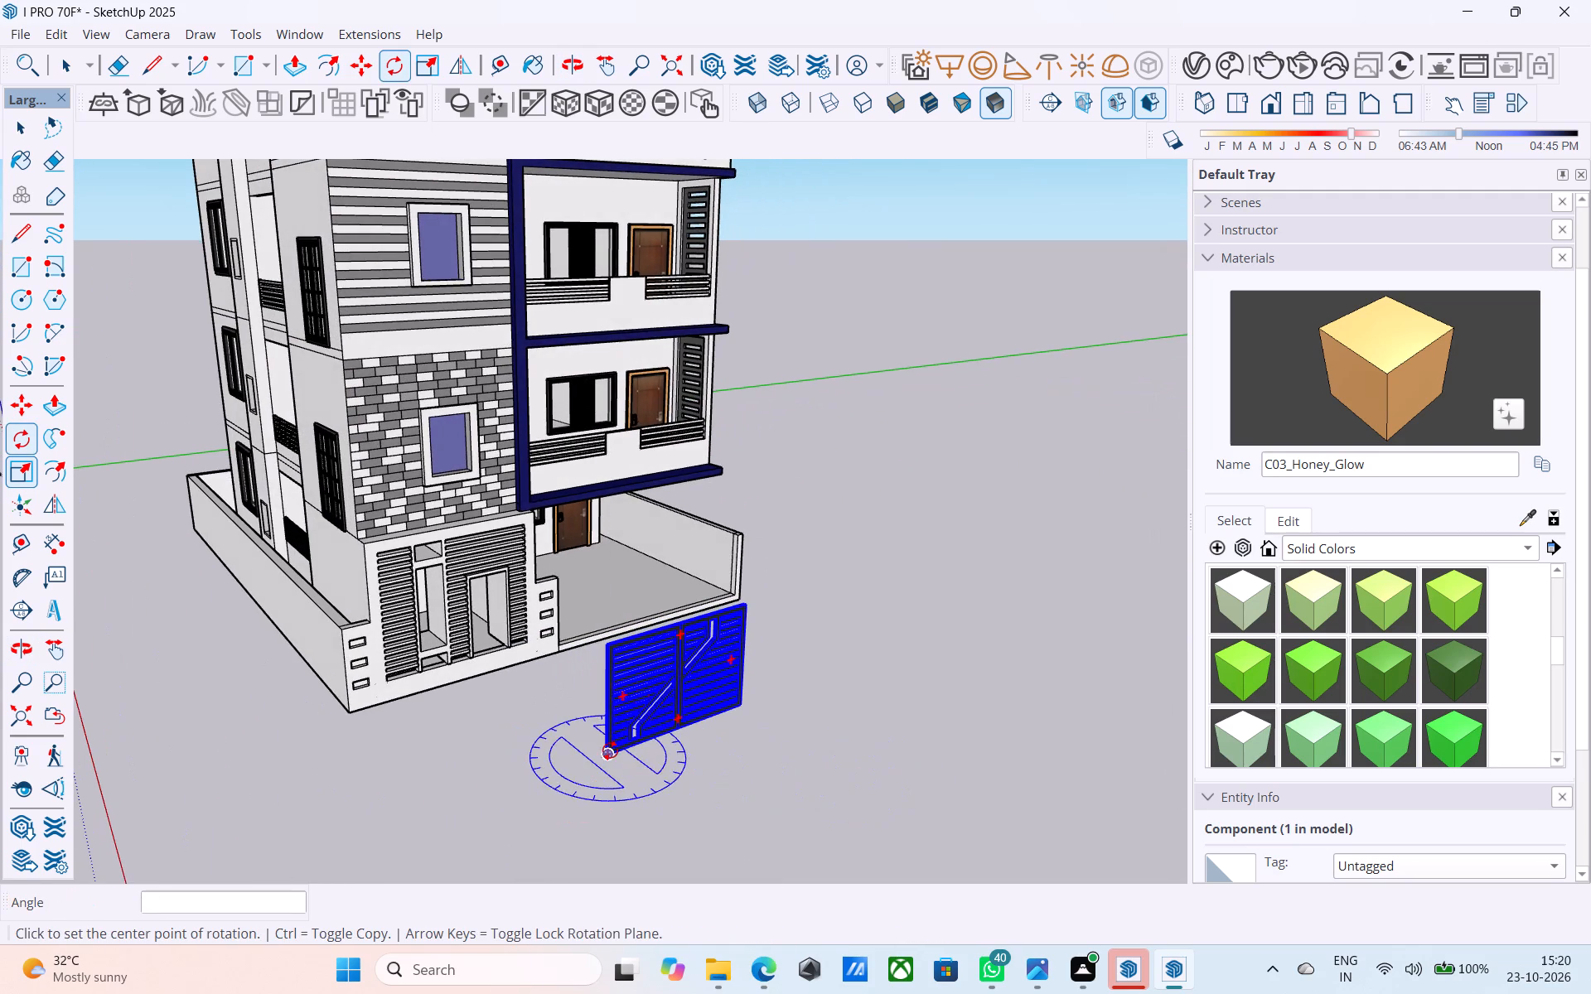
{"action": "key", "text": "m"}
{"action": "scroll", "coordinate": [608, 749], "scroll_direction": "up", "scroll_amount": 13}
{"action": "left_click", "coordinate": [597, 761]}
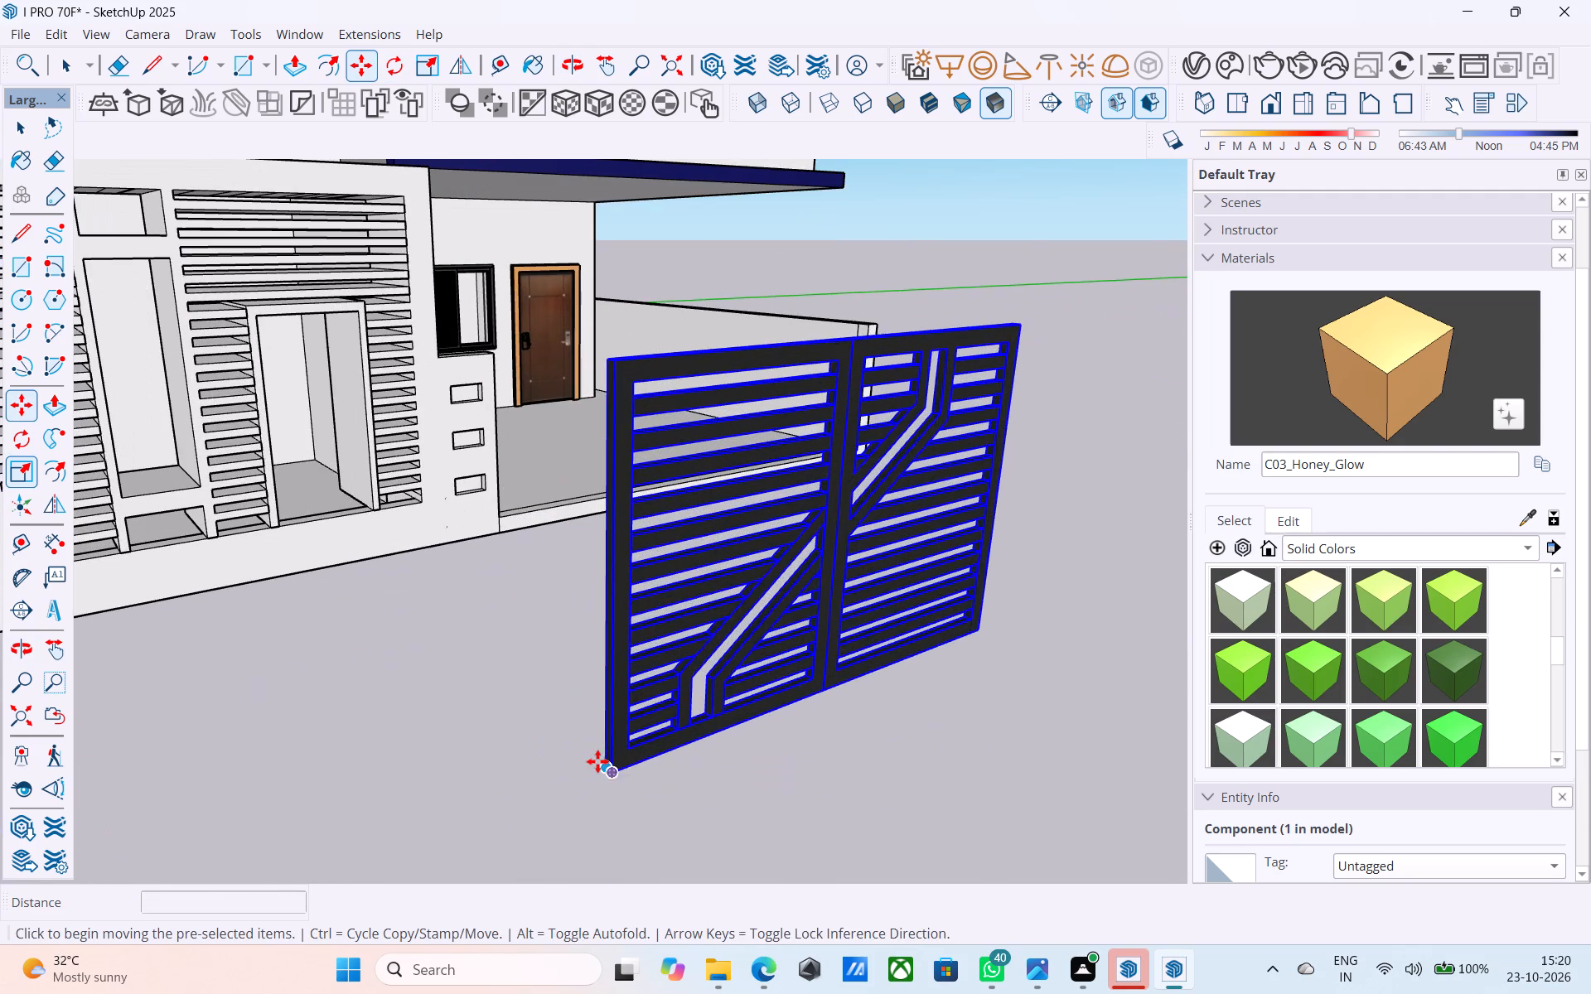
{"action": "scroll", "coordinate": [646, 603], "scroll_direction": "down", "scroll_amount": 6}
{"action": "middle_click_drag", "start_coordinate": [652, 603], "coordinate": [413, 812]}
{"action": "scroll", "coordinate": [506, 741], "scroll_direction": "up", "scroll_amount": 8}
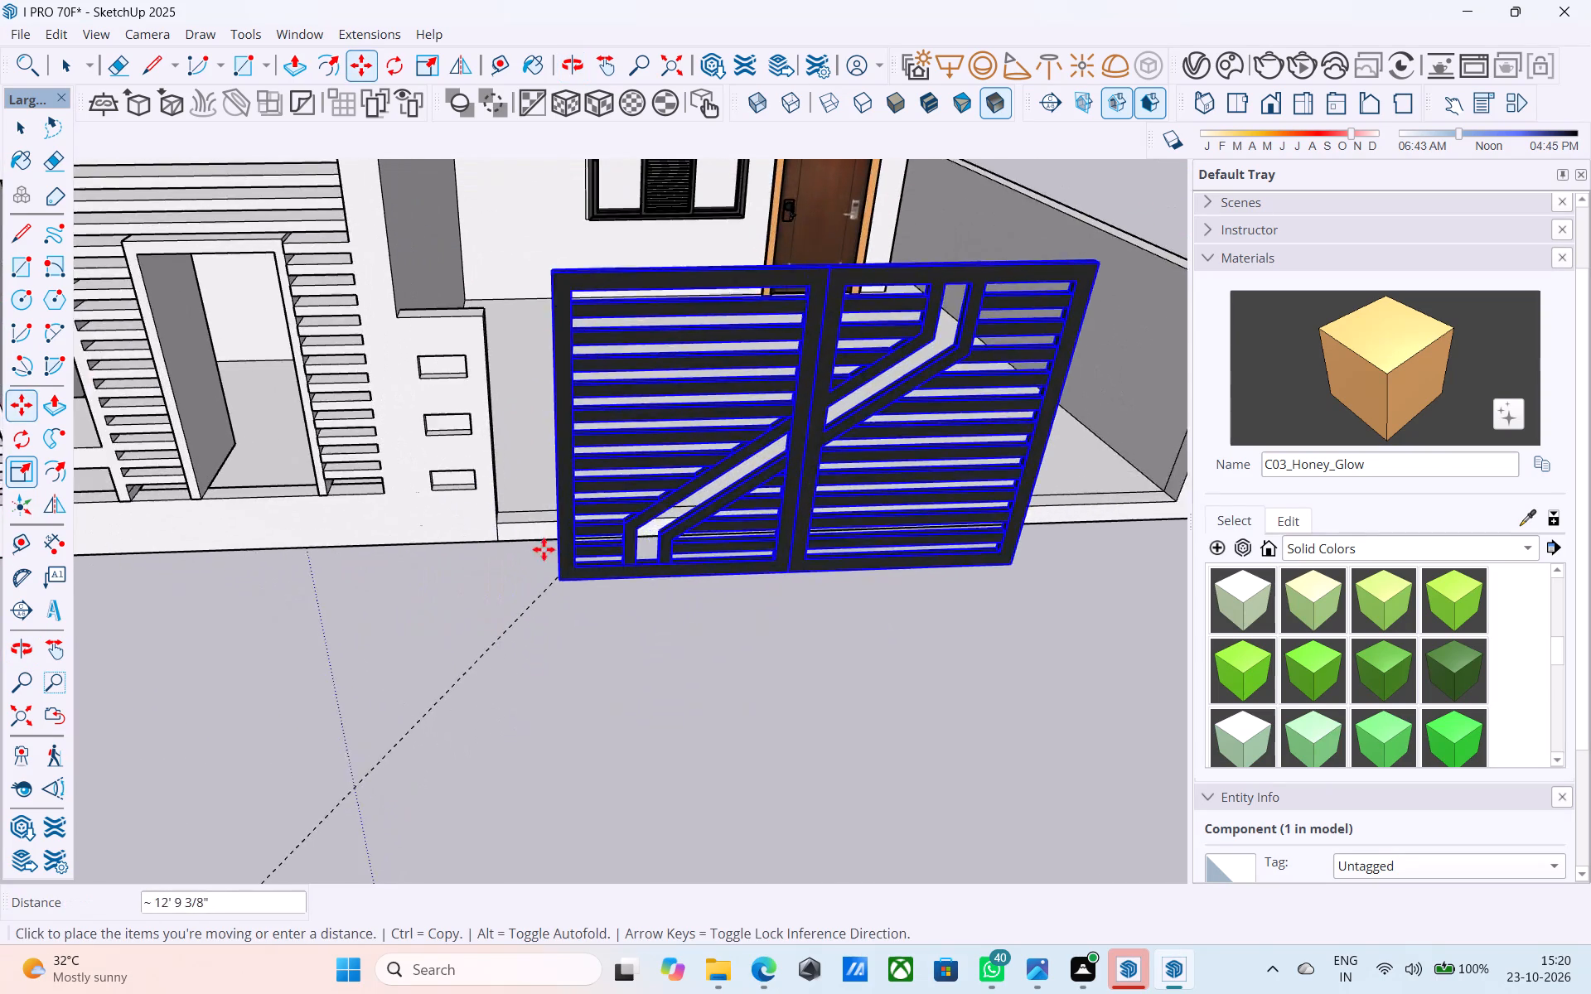
{"action": "scroll", "coordinate": [544, 549], "scroll_direction": "up", "scroll_amount": 8}
{"action": "left_click", "coordinate": [490, 526]}
Scale the gate along its width so it spans the driveway opening to the opposite boundary wall.
{"action": "scroll", "coordinate": [508, 526], "scroll_direction": "down", "scroll_amount": 5}
{"action": "middle_click_drag", "start_coordinate": [543, 543], "coordinate": [534, 650]}
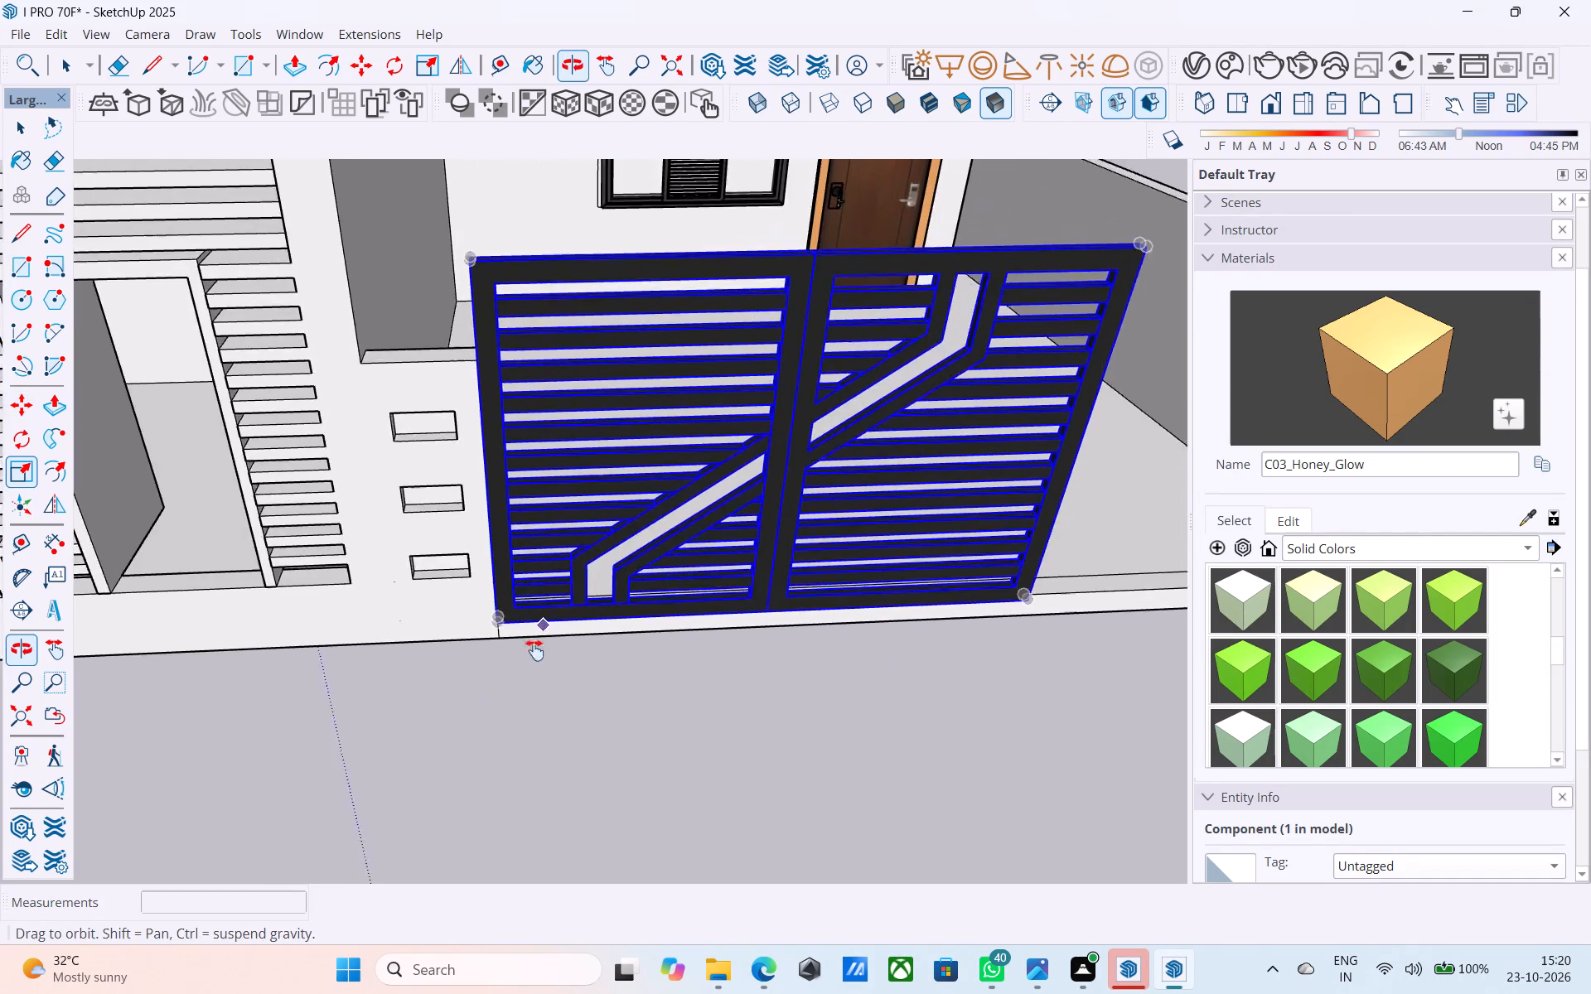
{"action": "middle_click_drag", "start_coordinate": [534, 650], "coordinate": [317, 642]}
{"action": "scroll", "coordinate": [548, 577], "scroll_direction": "down", "scroll_amount": 3}
{"action": "middle_click_drag", "start_coordinate": [619, 614], "coordinate": [379, 595], "text": "shift"}
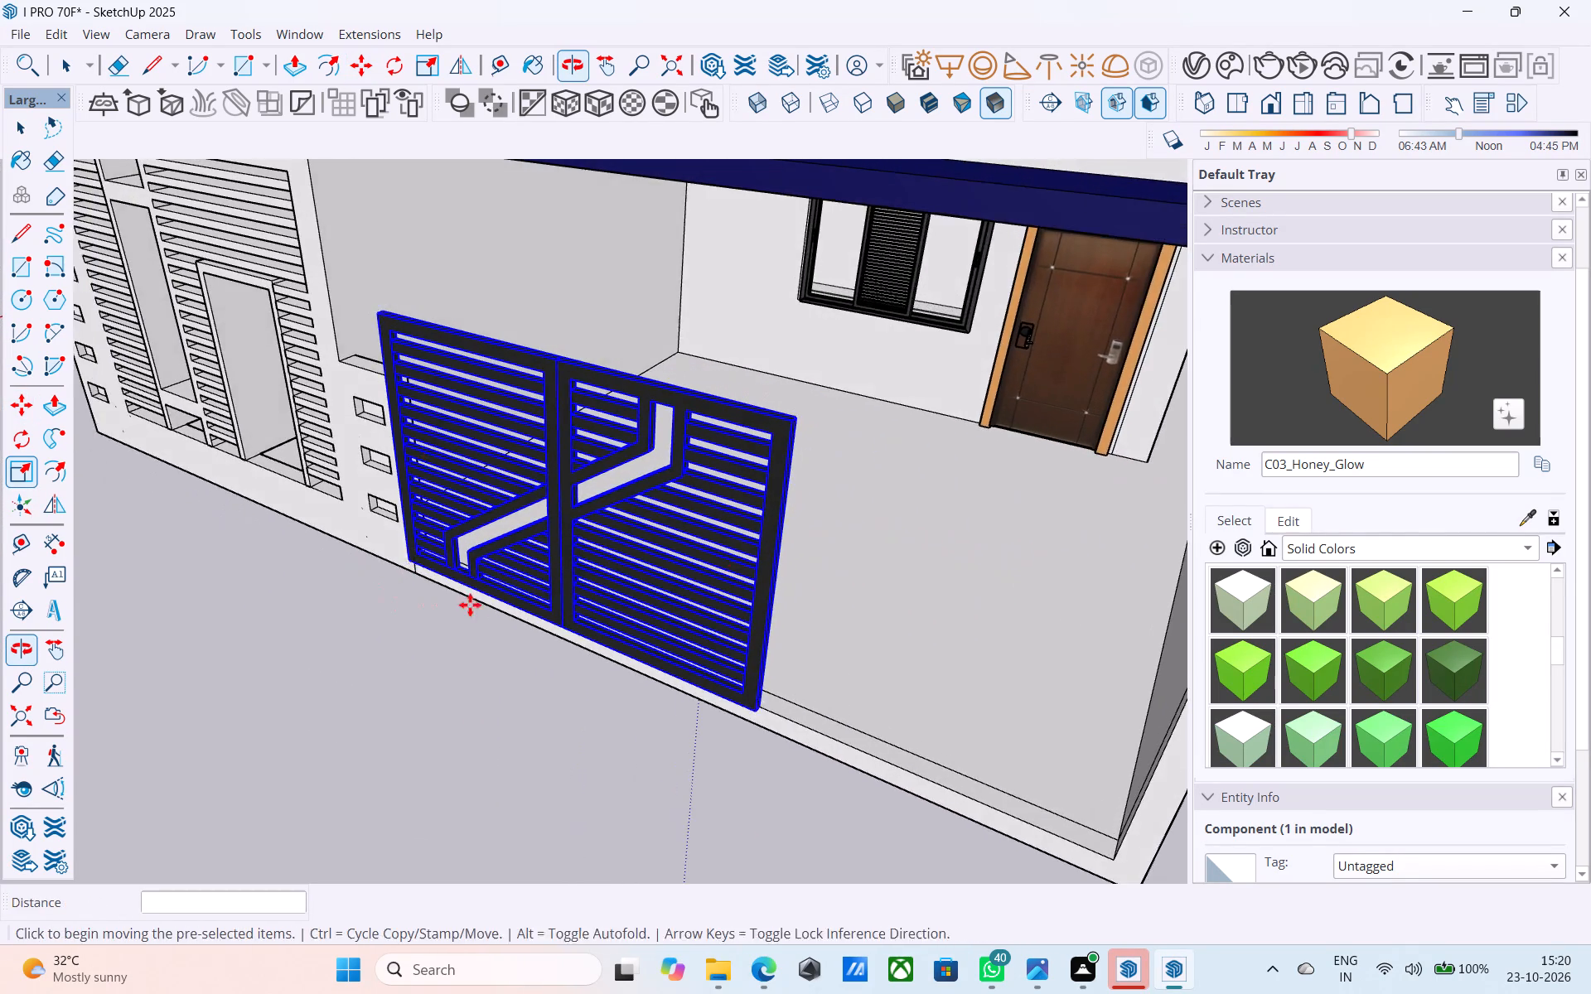
{"action": "middle_click_drag", "start_coordinate": [481, 606], "coordinate": [383, 644], "text": "shift"}
{"action": "key", "text": "s"}
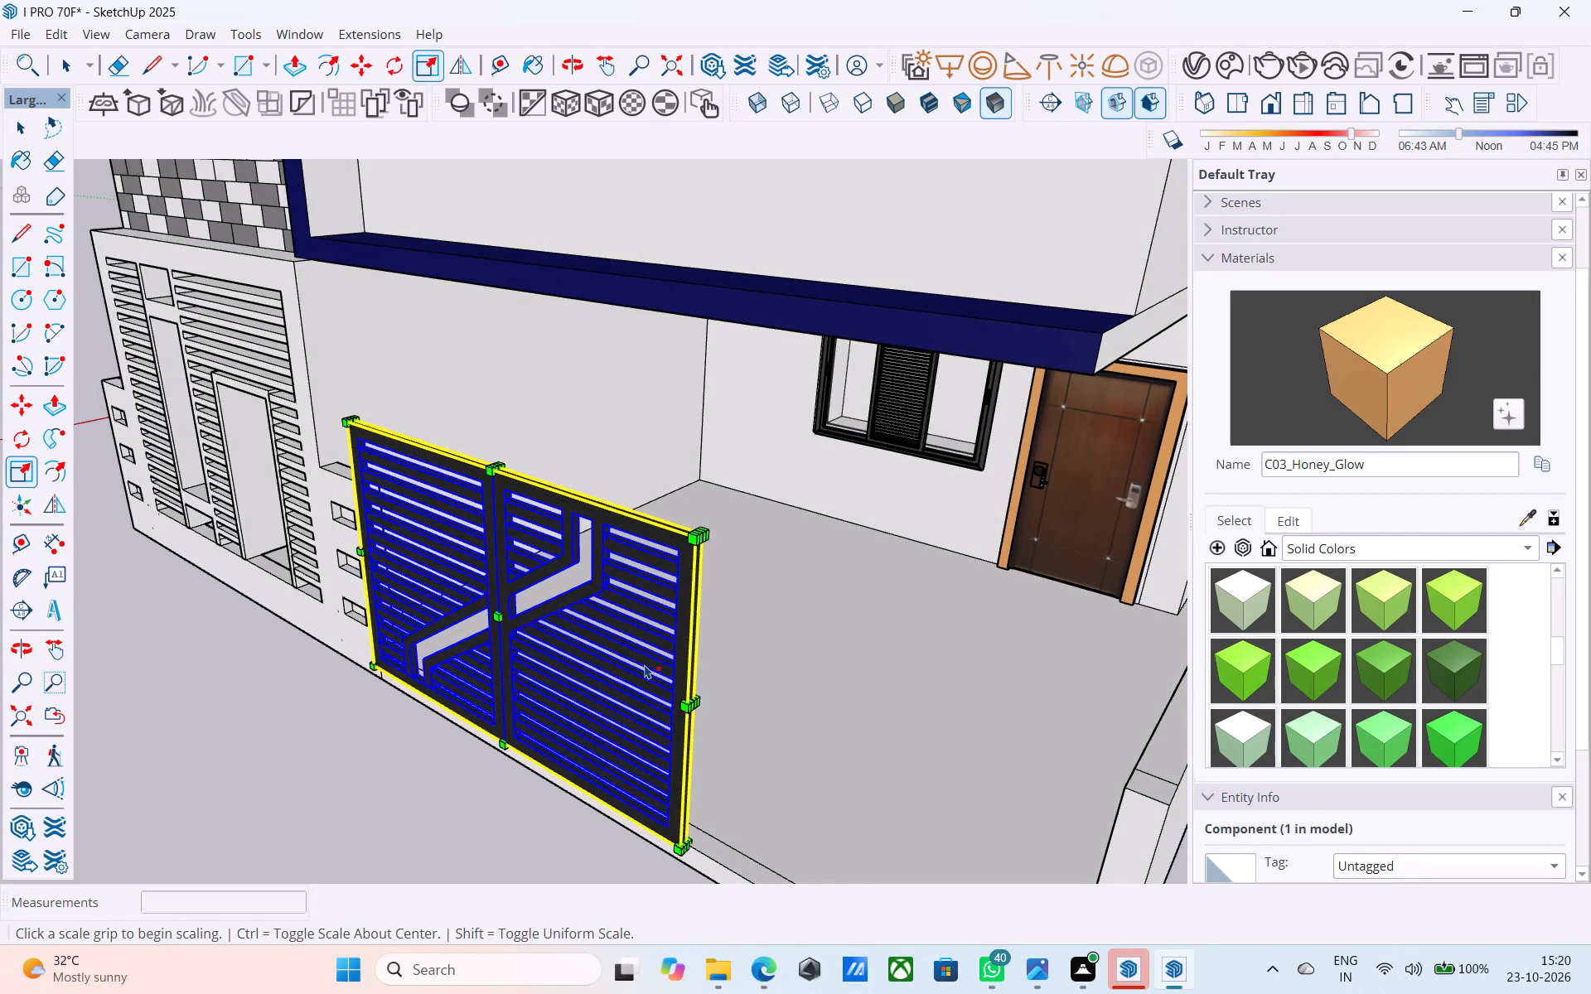
{"action": "middle_click_drag", "start_coordinate": [645, 664], "coordinate": [551, 588], "text": "shift"}
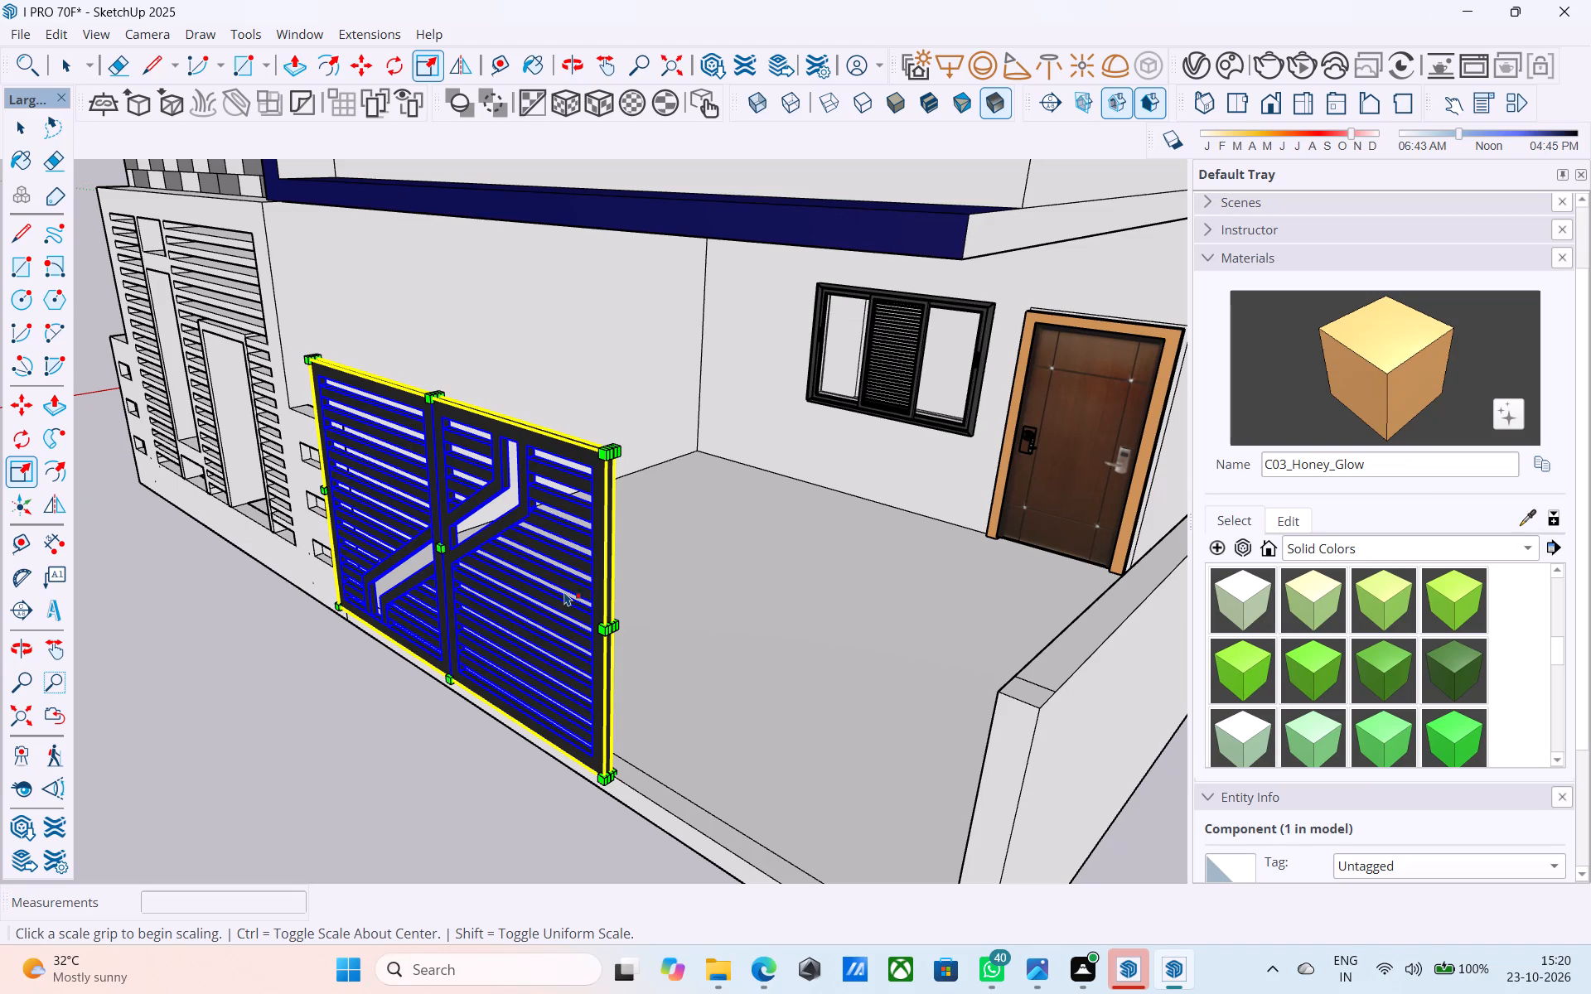
{"action": "middle_click", "coordinate": [590, 608]}
{"action": "scroll", "coordinate": [588, 604], "scroll_direction": "up", "scroll_amount": 3}
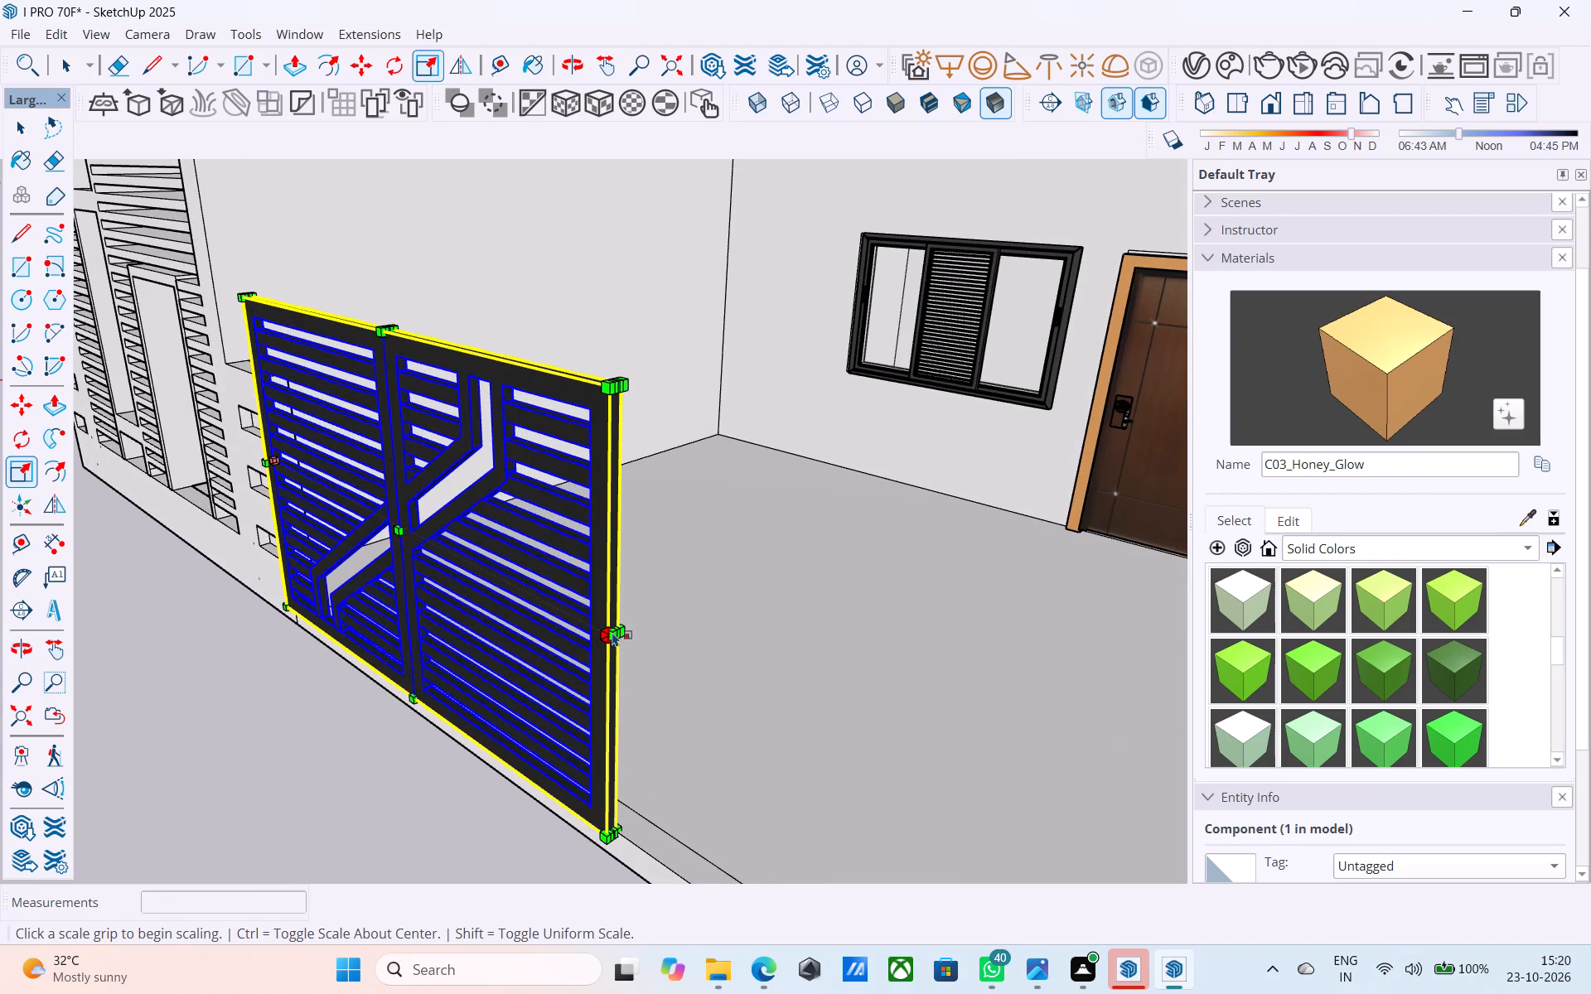
{"action": "left_click", "coordinate": [618, 633]}
{"action": "scroll", "coordinate": [617, 628], "scroll_direction": "down", "scroll_amount": 11}
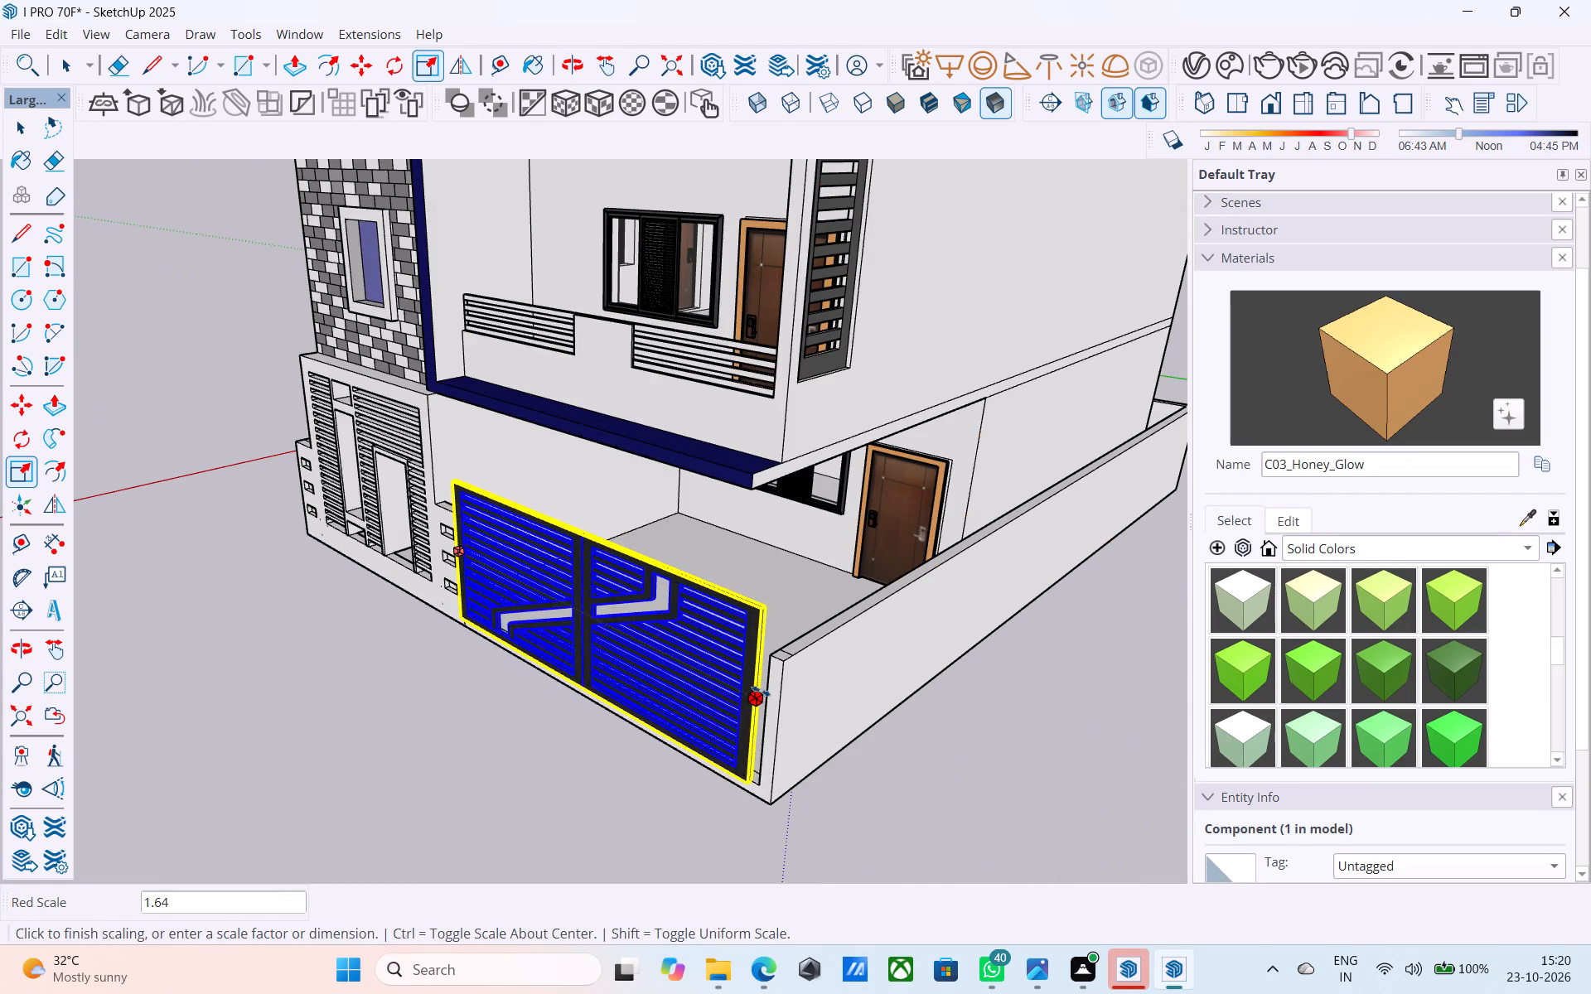
{"action": "left_click", "coordinate": [771, 693]}
{"action": "middle_click_drag", "start_coordinate": [765, 690], "coordinate": [1058, 607]}
{"action": "key", "text": "space"}
Scale the gate's height down slightly from its top edge, keeping its base in place, and deselect it.
{"action": "scroll", "coordinate": [854, 582], "scroll_direction": "down", "scroll_amount": 2}
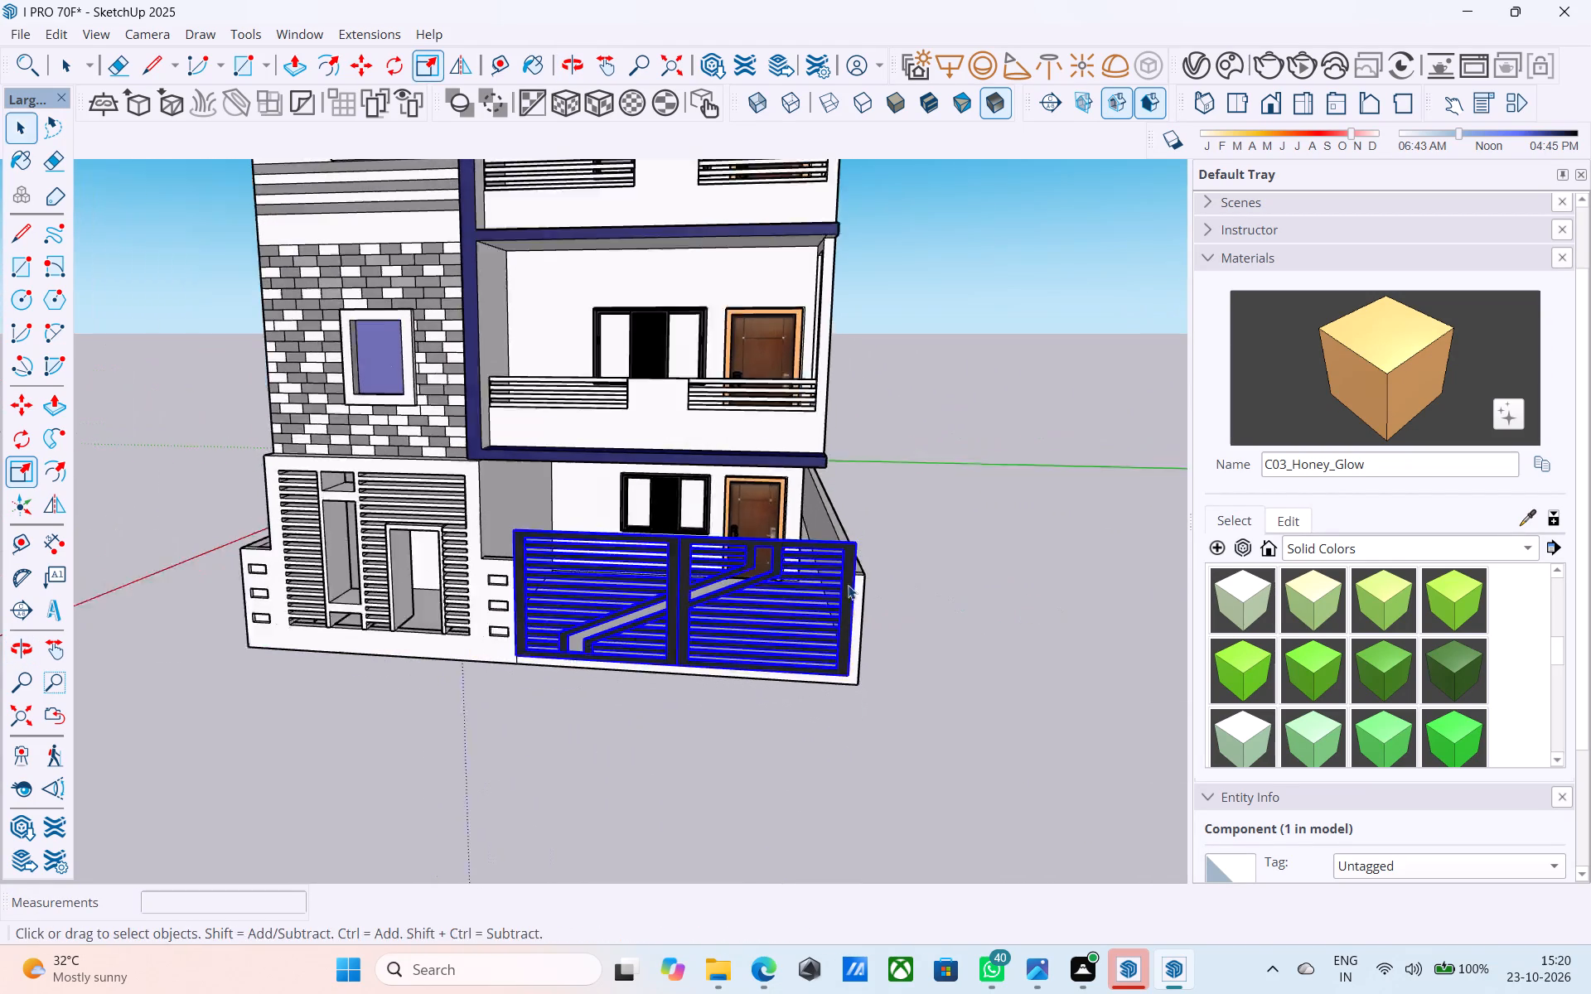
{"action": "scroll", "coordinate": [848, 585], "scroll_direction": "down", "scroll_amount": 3}
{"action": "middle_click_drag", "start_coordinate": [770, 583], "coordinate": [546, 762]}
{"action": "key", "text": "s"}
{"action": "scroll", "coordinate": [558, 719], "scroll_direction": "up", "scroll_amount": 5}
{"action": "scroll", "coordinate": [657, 562], "scroll_direction": "up", "scroll_amount": 4}
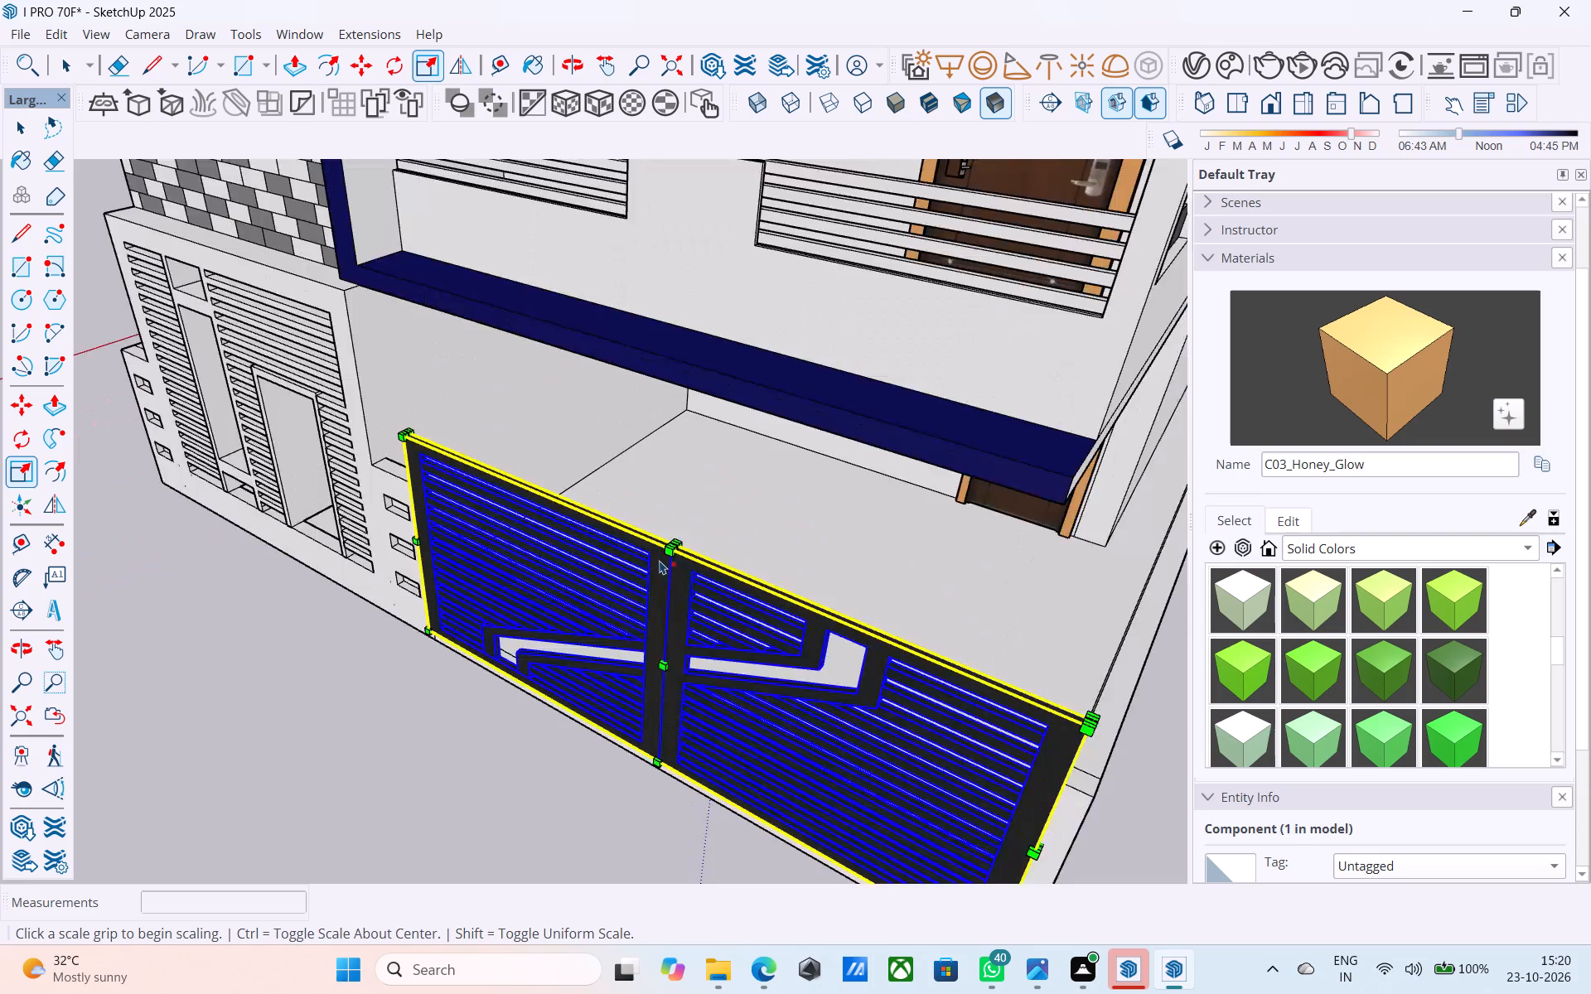
{"action": "scroll", "coordinate": [660, 560], "scroll_direction": "up", "scroll_amount": 8}
{"action": "left_click", "coordinate": [690, 534]}
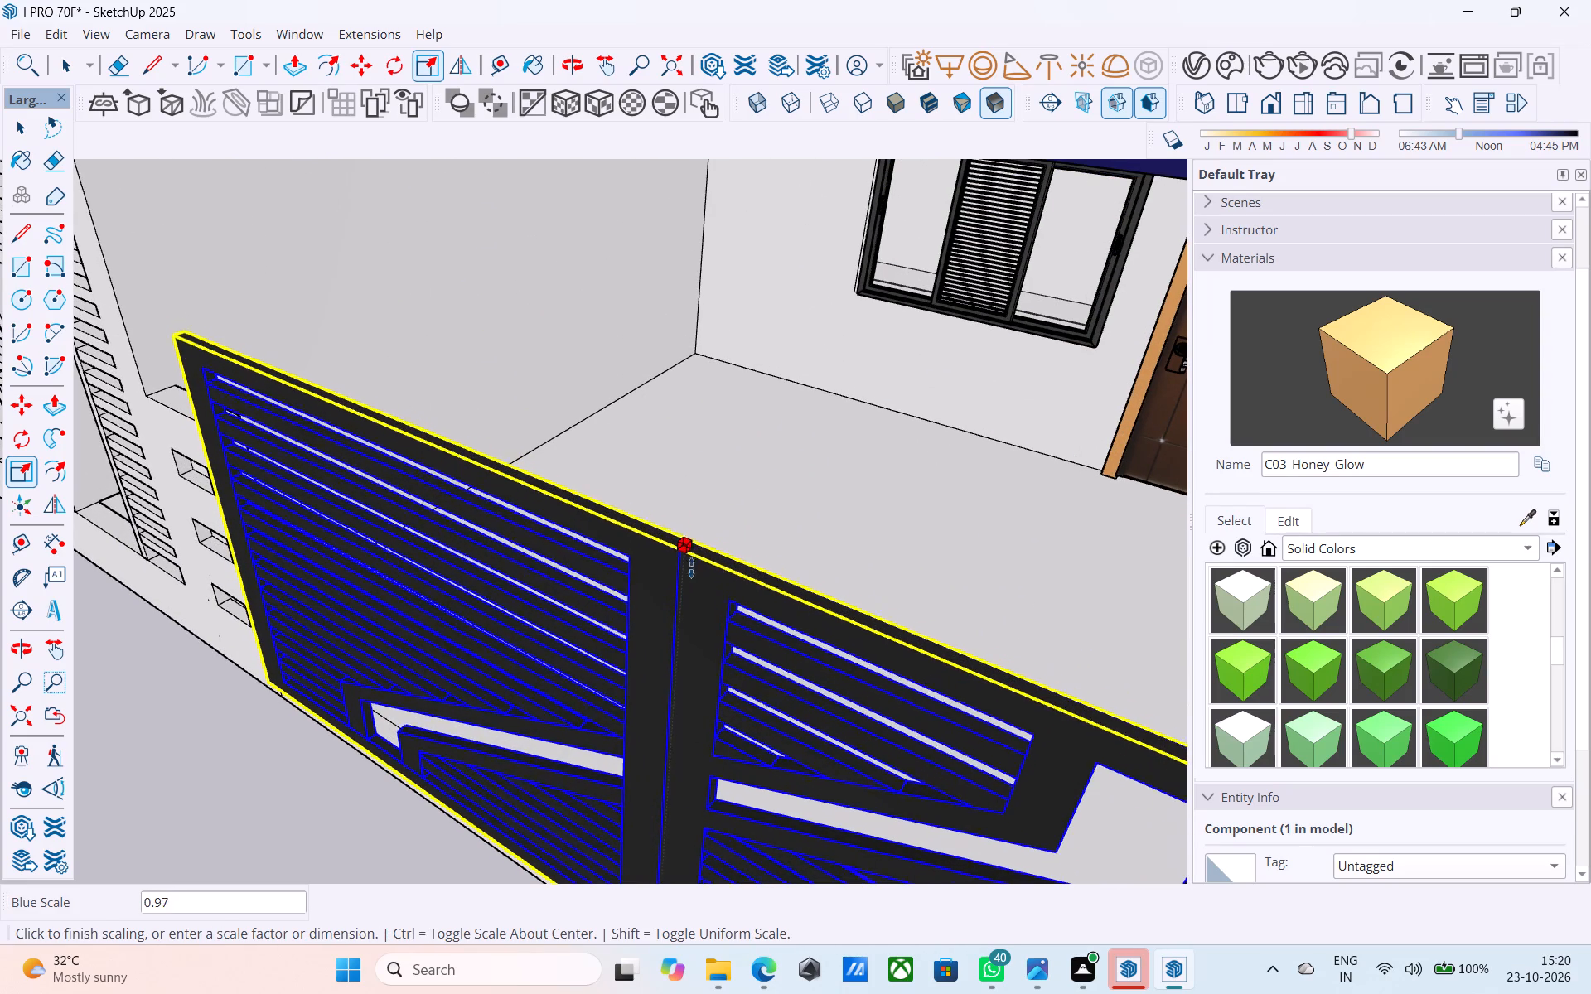
{"action": "left_click", "coordinate": [701, 615]}
{"action": "middle_click_drag", "start_coordinate": [701, 619], "coordinate": [758, 529]}
{"action": "scroll", "coordinate": [759, 520], "scroll_direction": "down", "scroll_amount": 12}
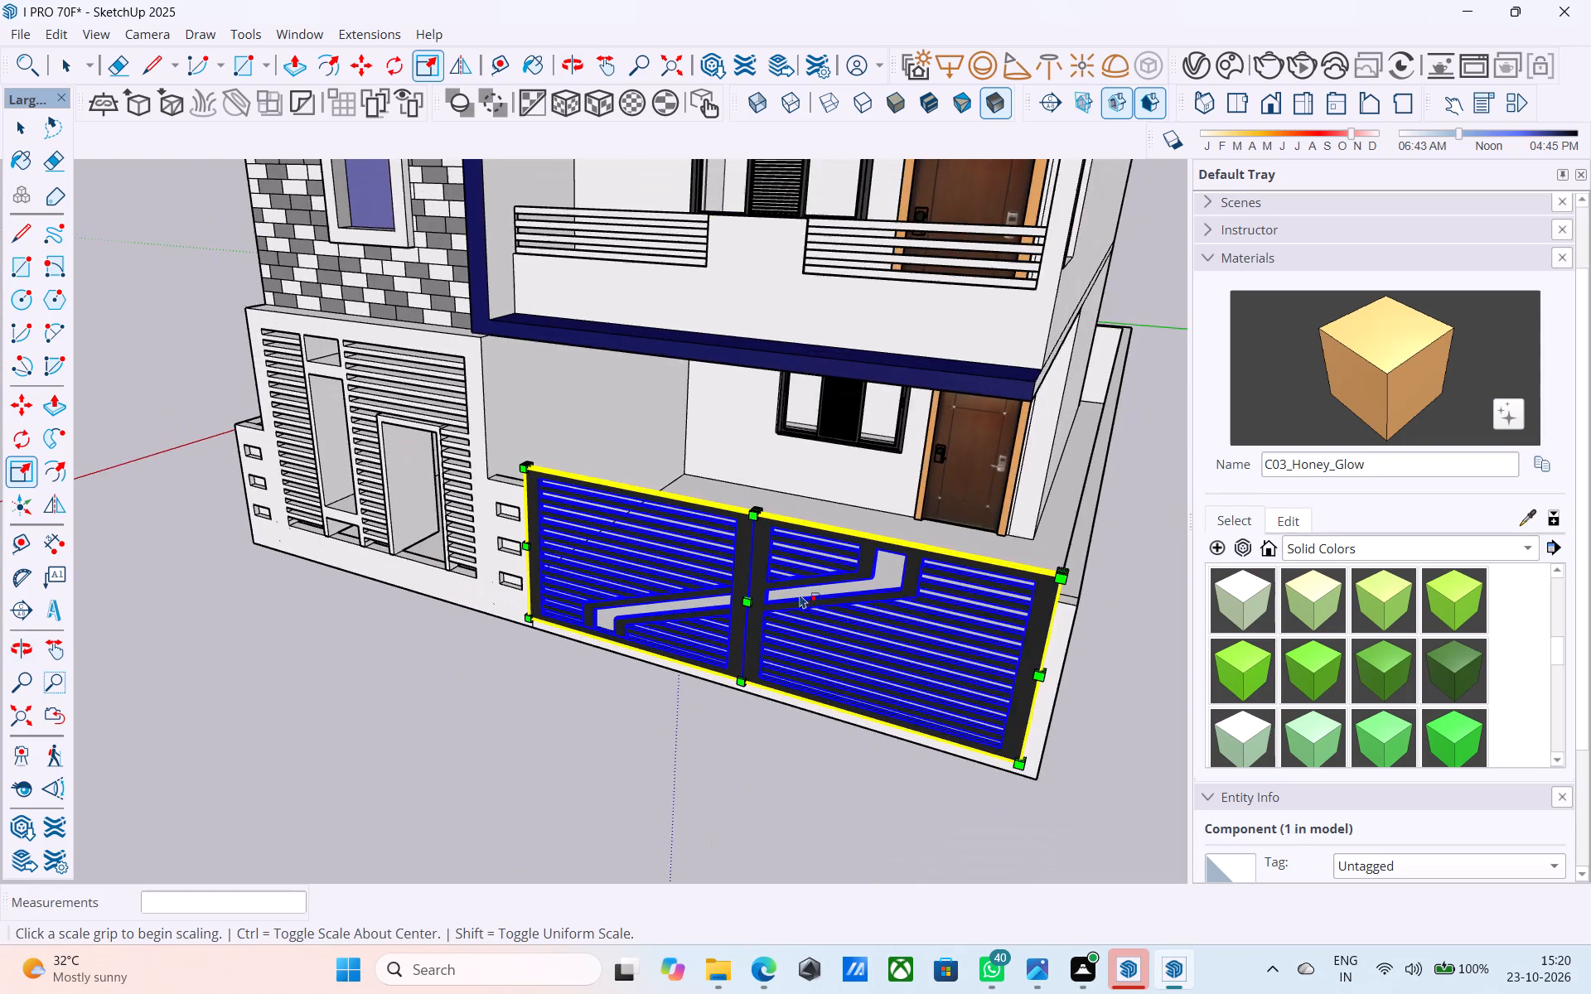
{"action": "middle_click_drag", "start_coordinate": [809, 603], "coordinate": [886, 535]}
{"action": "scroll", "coordinate": [883, 530], "scroll_direction": "down", "scroll_amount": 7}
{"action": "middle_click_drag", "start_coordinate": [878, 552], "coordinate": [890, 543], "text": "shift"}
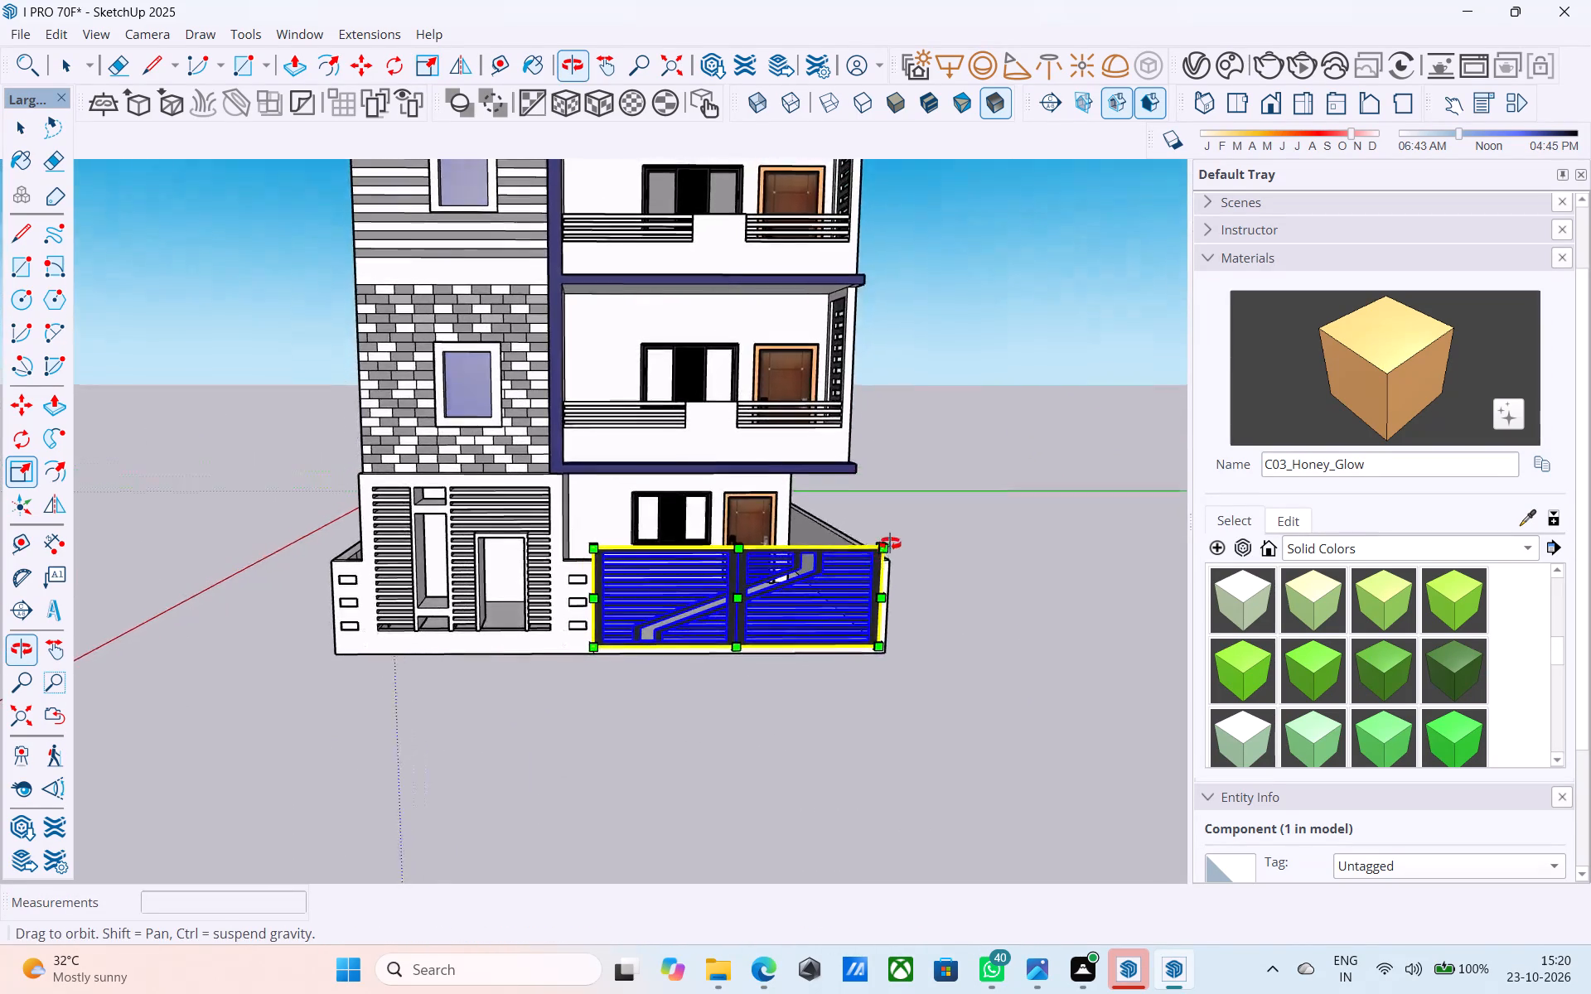
{"action": "middle_click_drag", "start_coordinate": [890, 543], "coordinate": [877, 516], "text": "shift"}
{"action": "key", "text": "space"}
{"action": "left_click", "coordinate": [902, 536]}
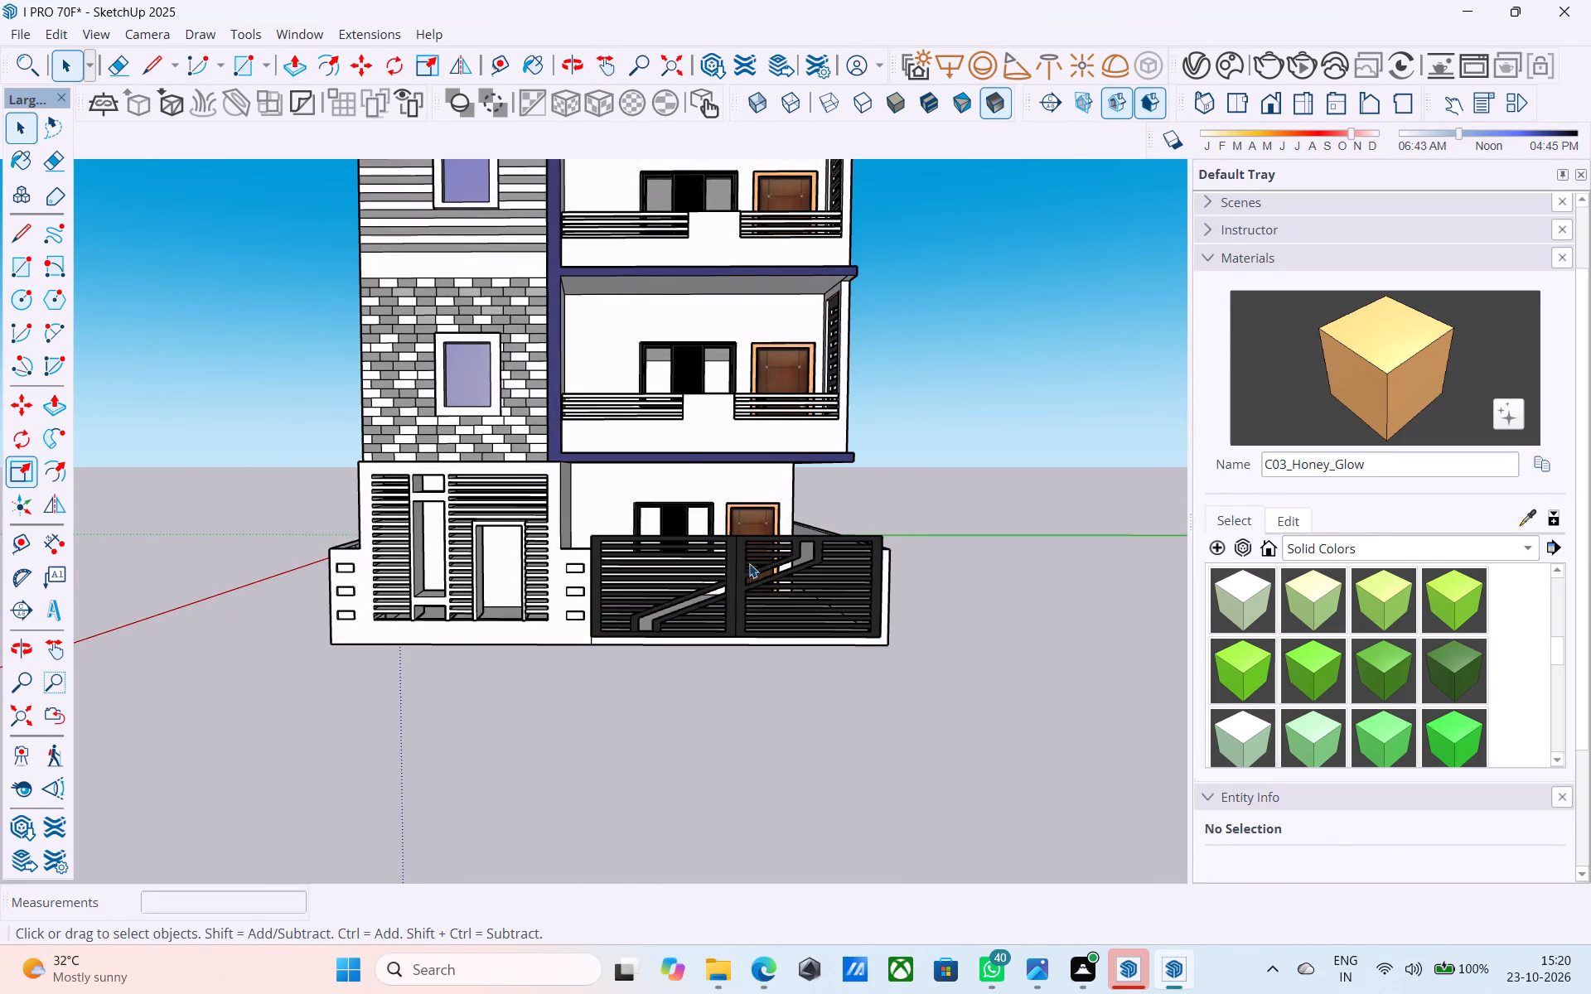
Open the gate component for editing and isolate the front frame face of the leaf beside the pillar.
{"action": "scroll", "coordinate": [751, 563], "scroll_direction": "down", "scroll_amount": 8}
{"action": "scroll", "coordinate": [739, 589], "scroll_direction": "up", "scroll_amount": 15}
{"action": "double_click", "coordinate": [739, 588]}
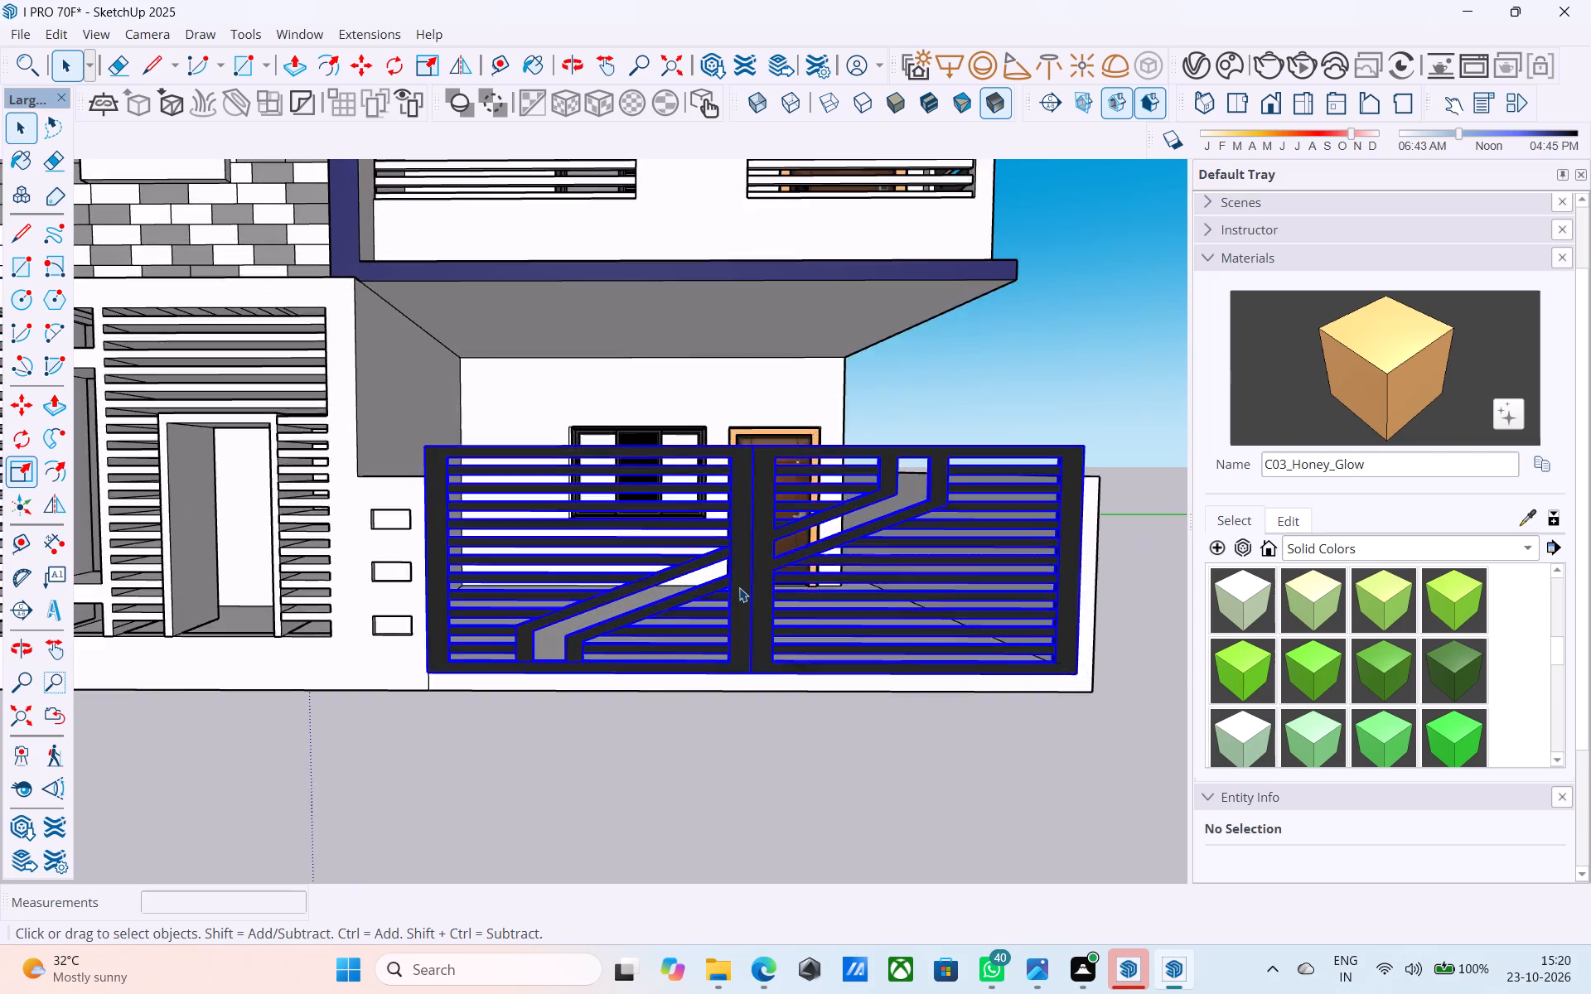
{"action": "scroll", "coordinate": [739, 587], "scroll_direction": "up", "scroll_amount": 4}
{"action": "left_click", "coordinate": [739, 587]}
{"action": "triple_click", "coordinate": [739, 586]}
{"action": "double_click", "coordinate": [738, 582]}
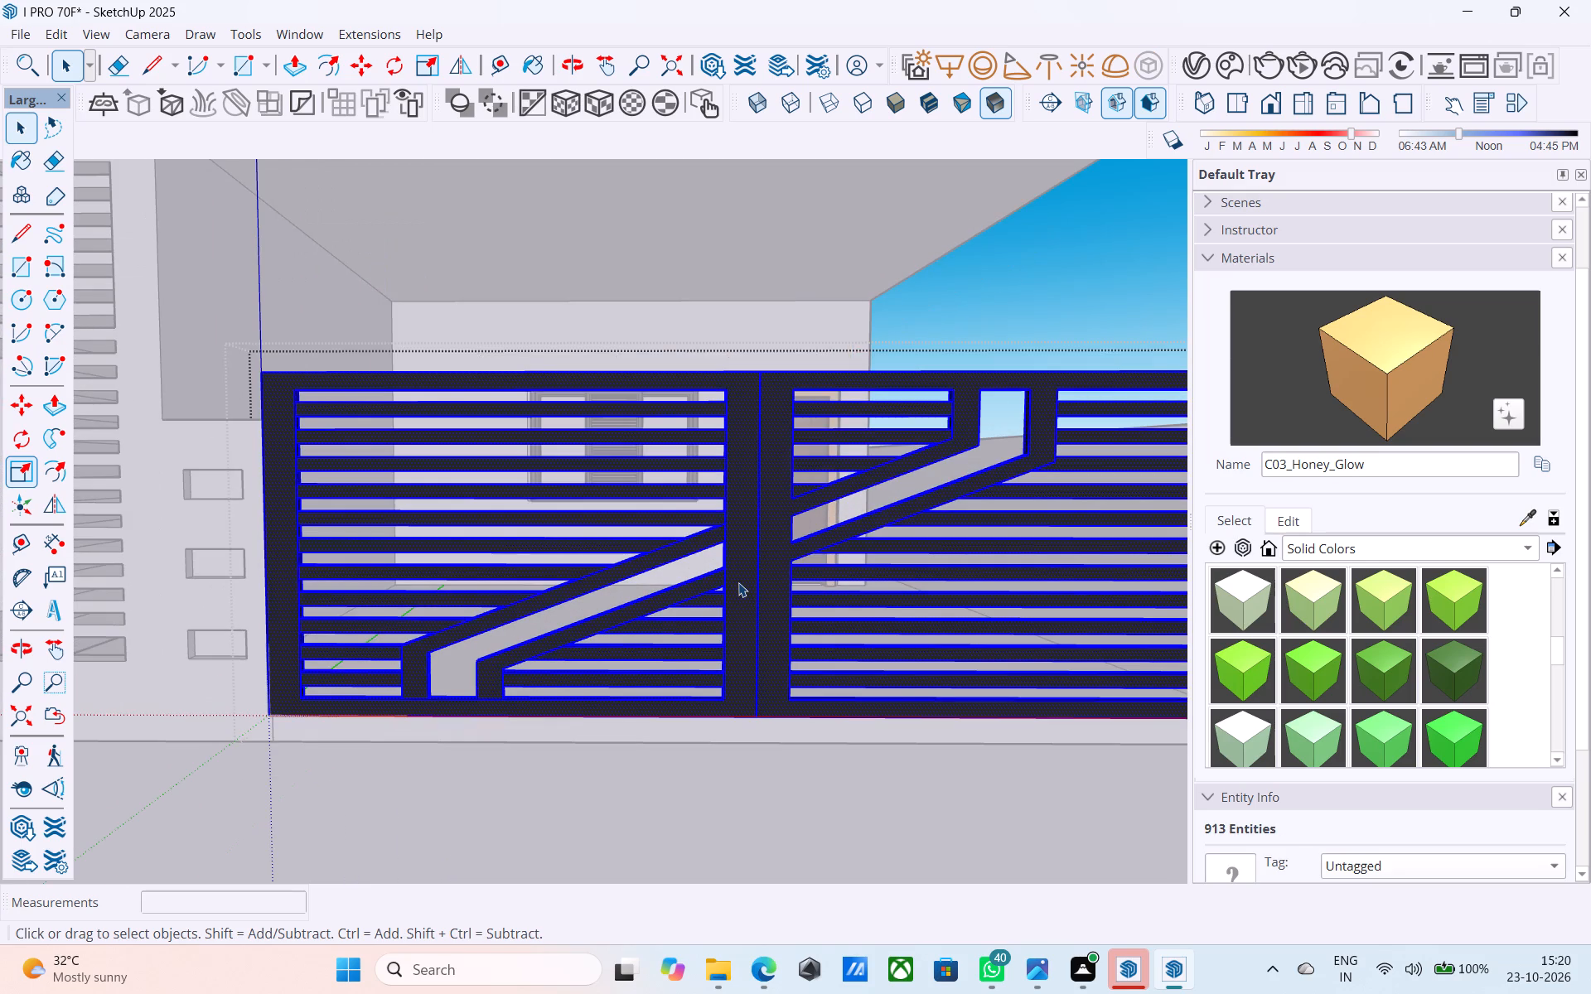
{"action": "left_click", "coordinate": [740, 585]}
{"action": "left_click", "coordinate": [761, 608]}
{"action": "left_click", "coordinate": [742, 610]}
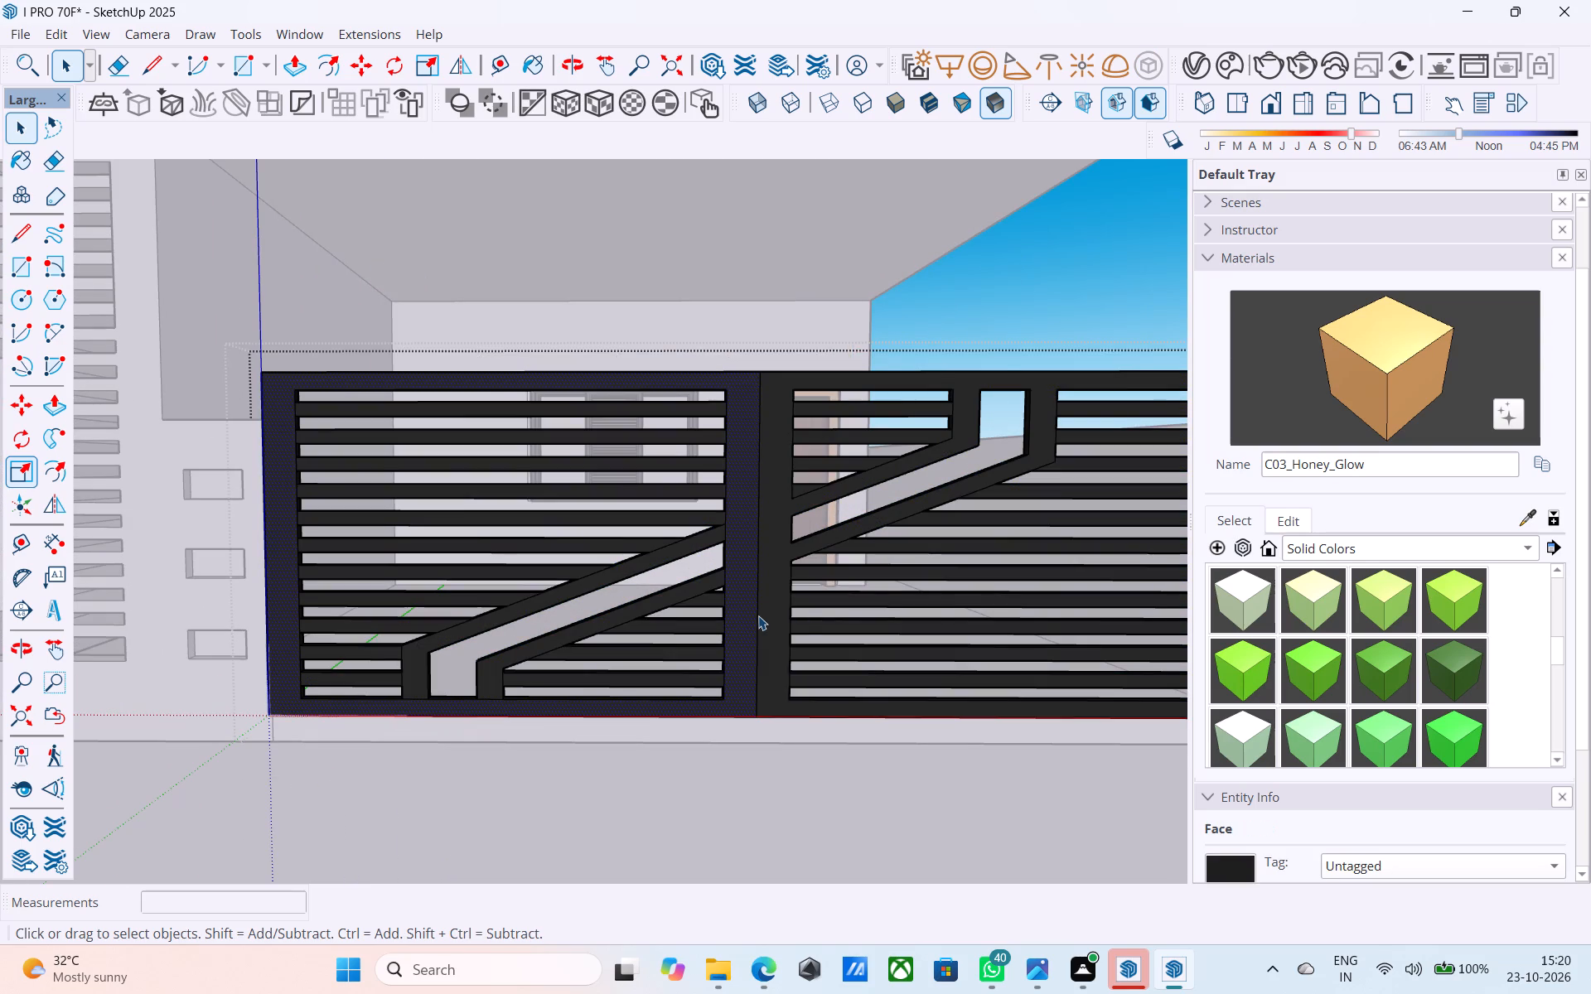
Paint the front frames of both gate leaves and the diagonal bands with C04_Amber_Sunshine from Solid Colors.
{"action": "scroll", "coordinate": [1335, 584], "scroll_direction": "down", "scroll_amount": 5}
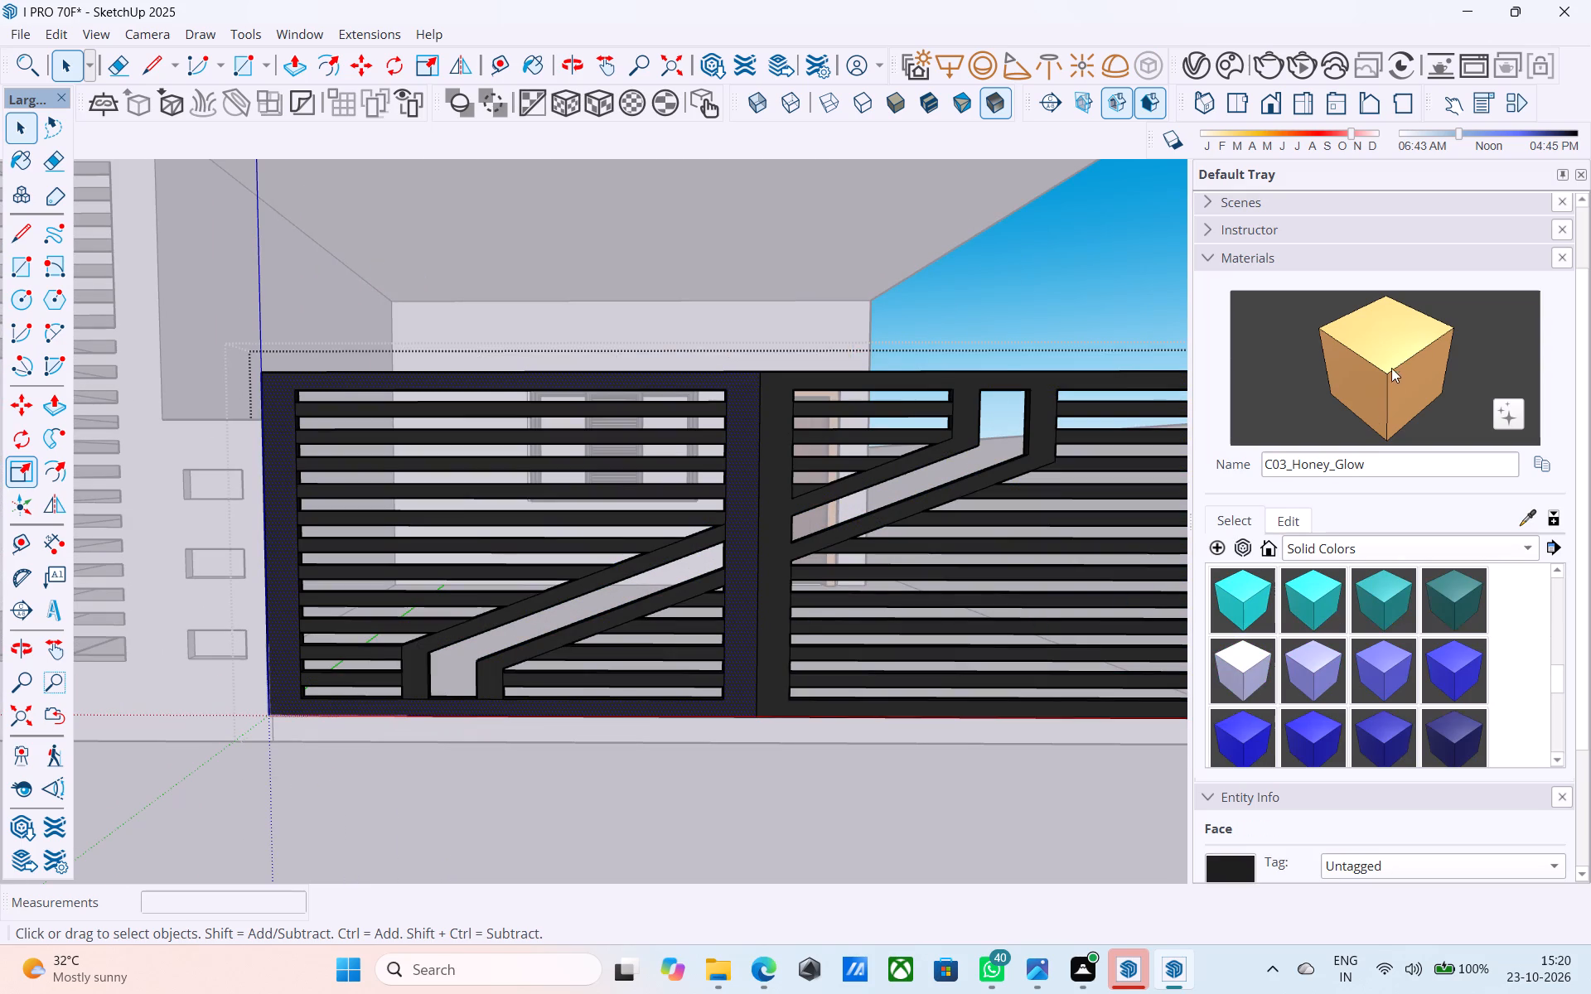
{"action": "left_click", "coordinate": [1392, 360]}
{"action": "scroll", "coordinate": [1376, 572], "scroll_direction": "down", "scroll_amount": 5}
{"action": "scroll", "coordinate": [1373, 586], "scroll_direction": "up", "scroll_amount": 2}
{"action": "scroll", "coordinate": [1373, 586], "scroll_direction": "down", "scroll_amount": 6}
{"action": "scroll", "coordinate": [1368, 615], "scroll_direction": "up", "scroll_amount": 2}
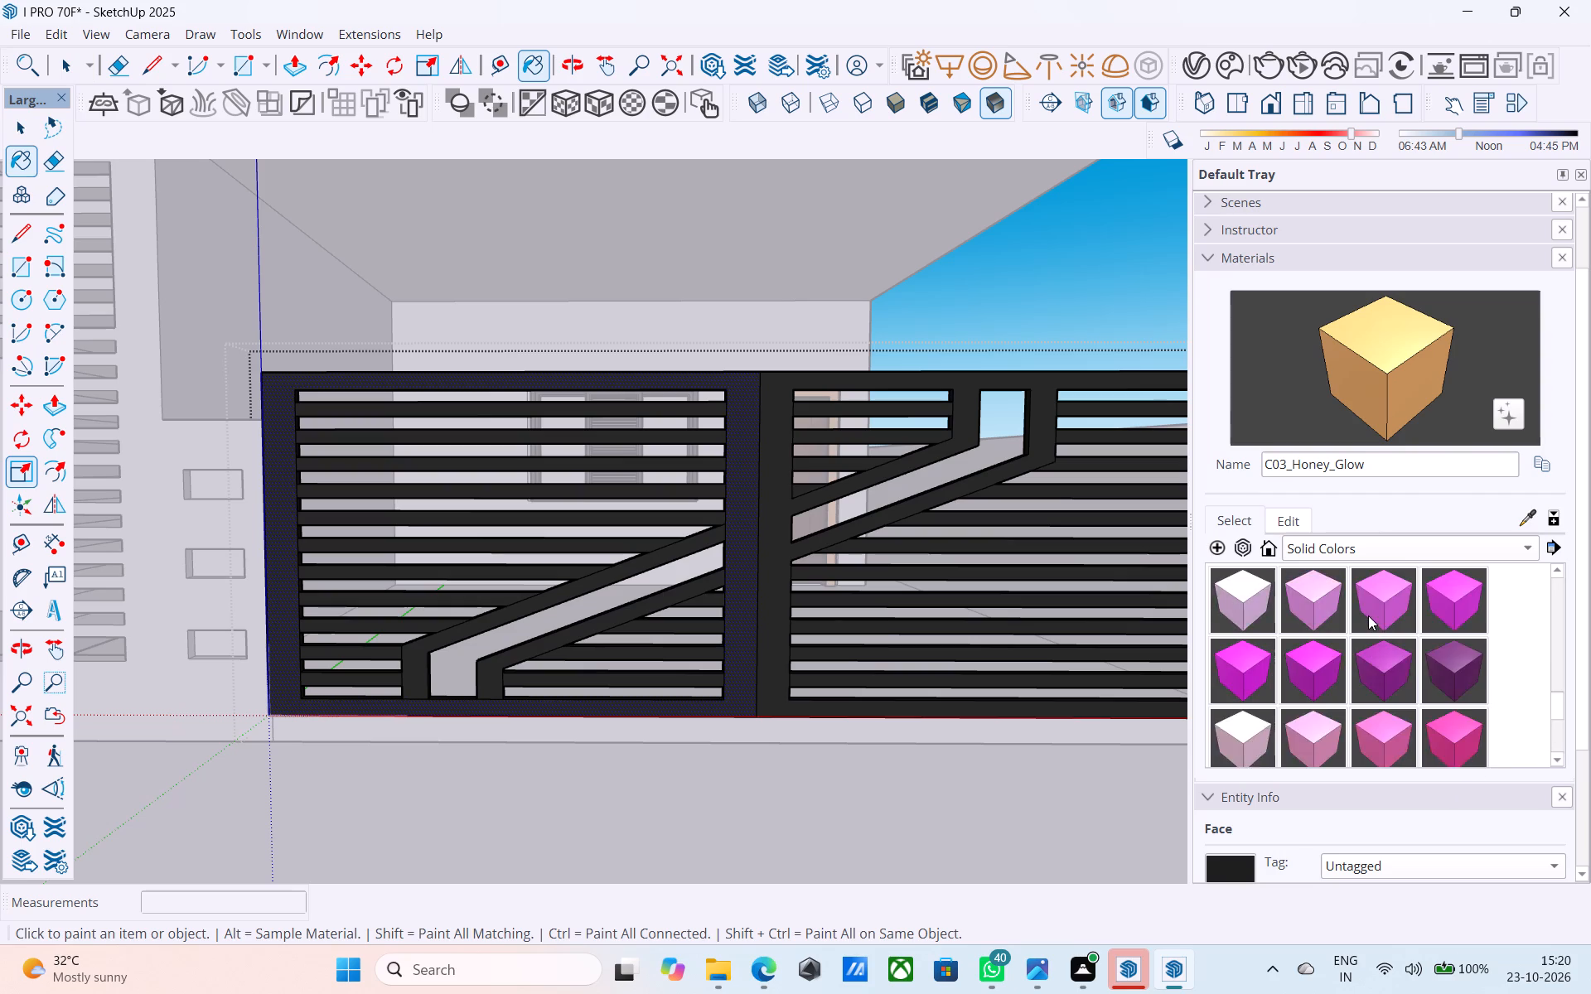
{"action": "scroll", "coordinate": [1368, 615], "scroll_direction": "up", "scroll_amount": 11}
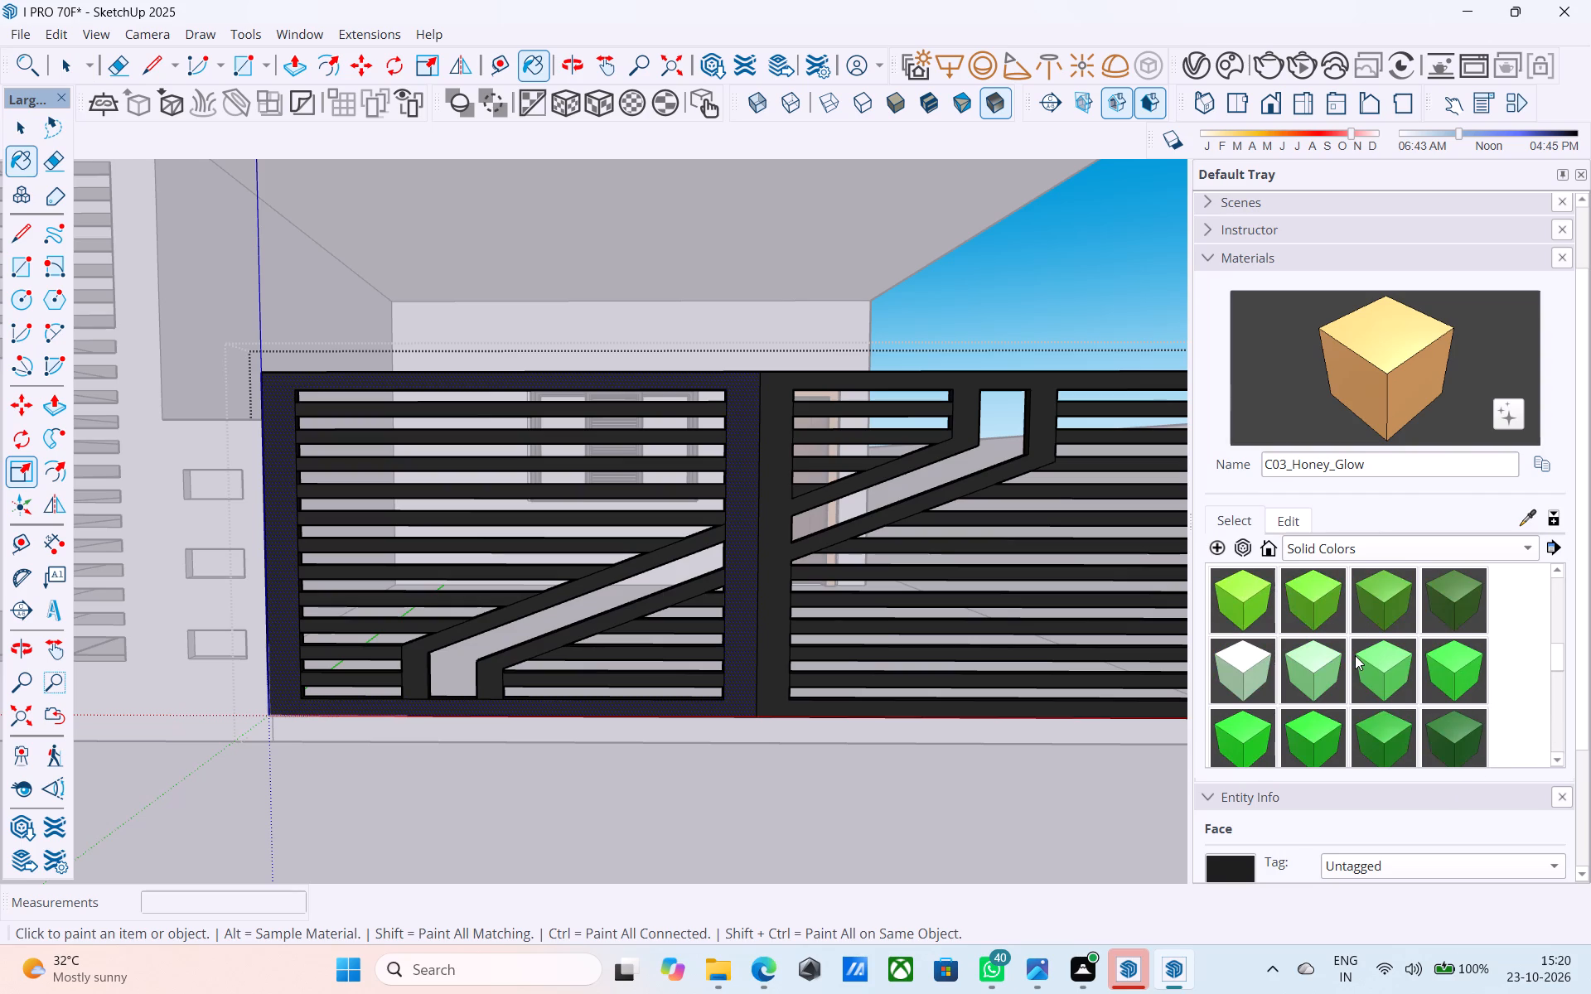
{"action": "scroll", "coordinate": [1355, 655], "scroll_direction": "up", "scroll_amount": 3}
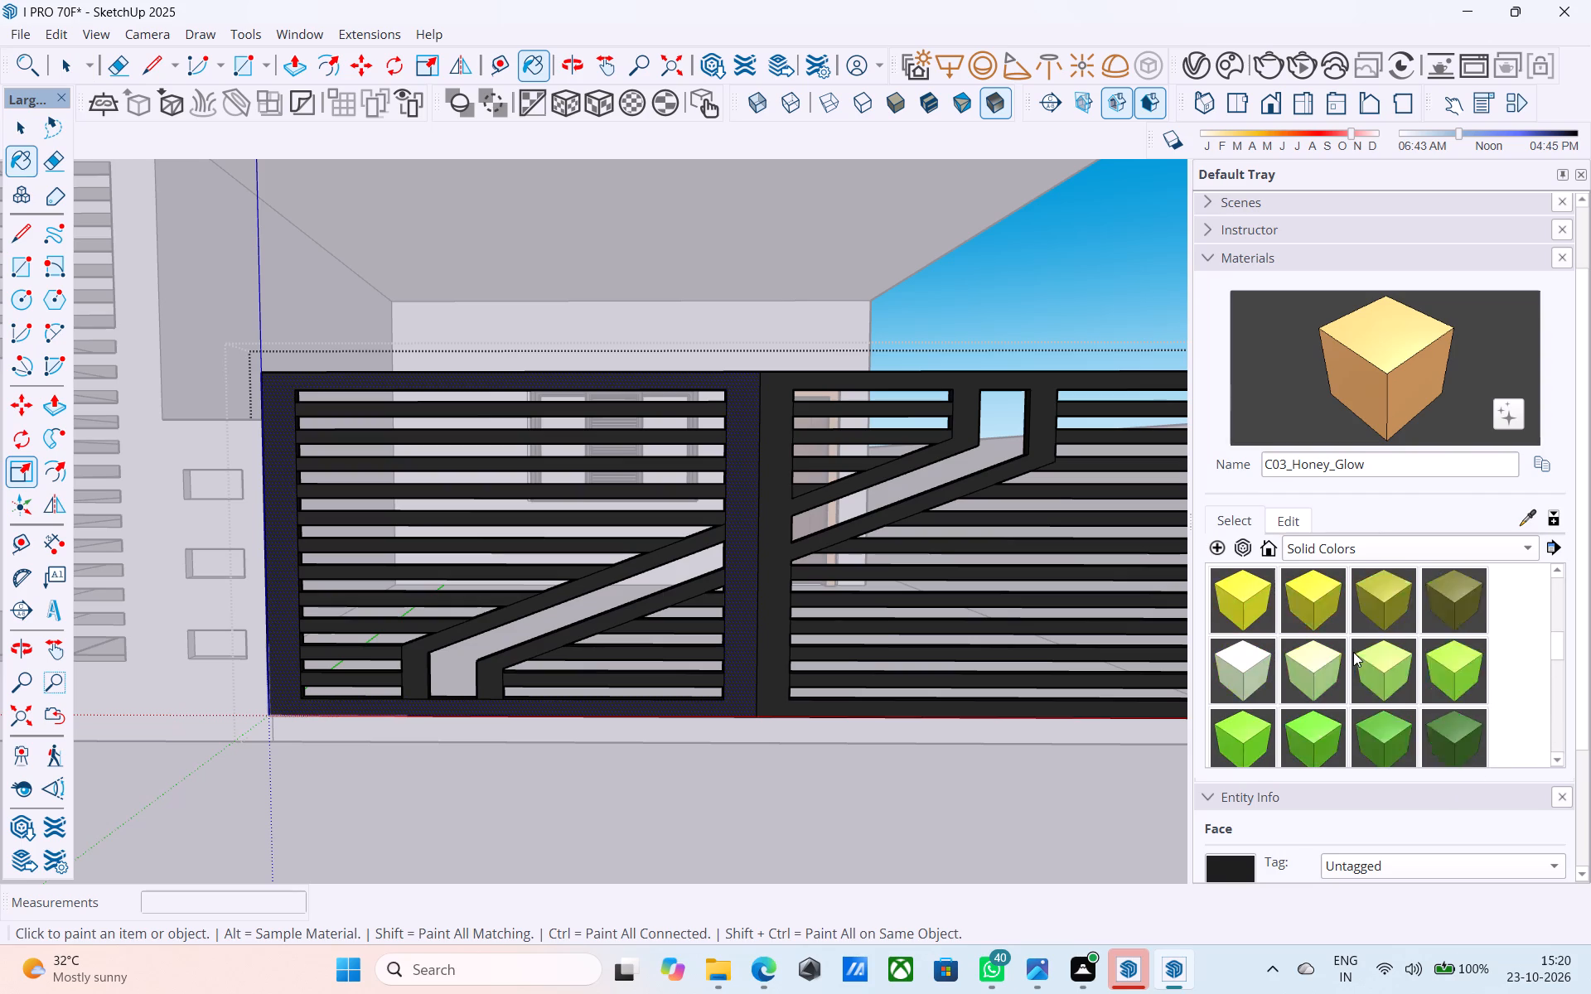
{"action": "scroll", "coordinate": [1353, 652], "scroll_direction": "up", "scroll_amount": 4}
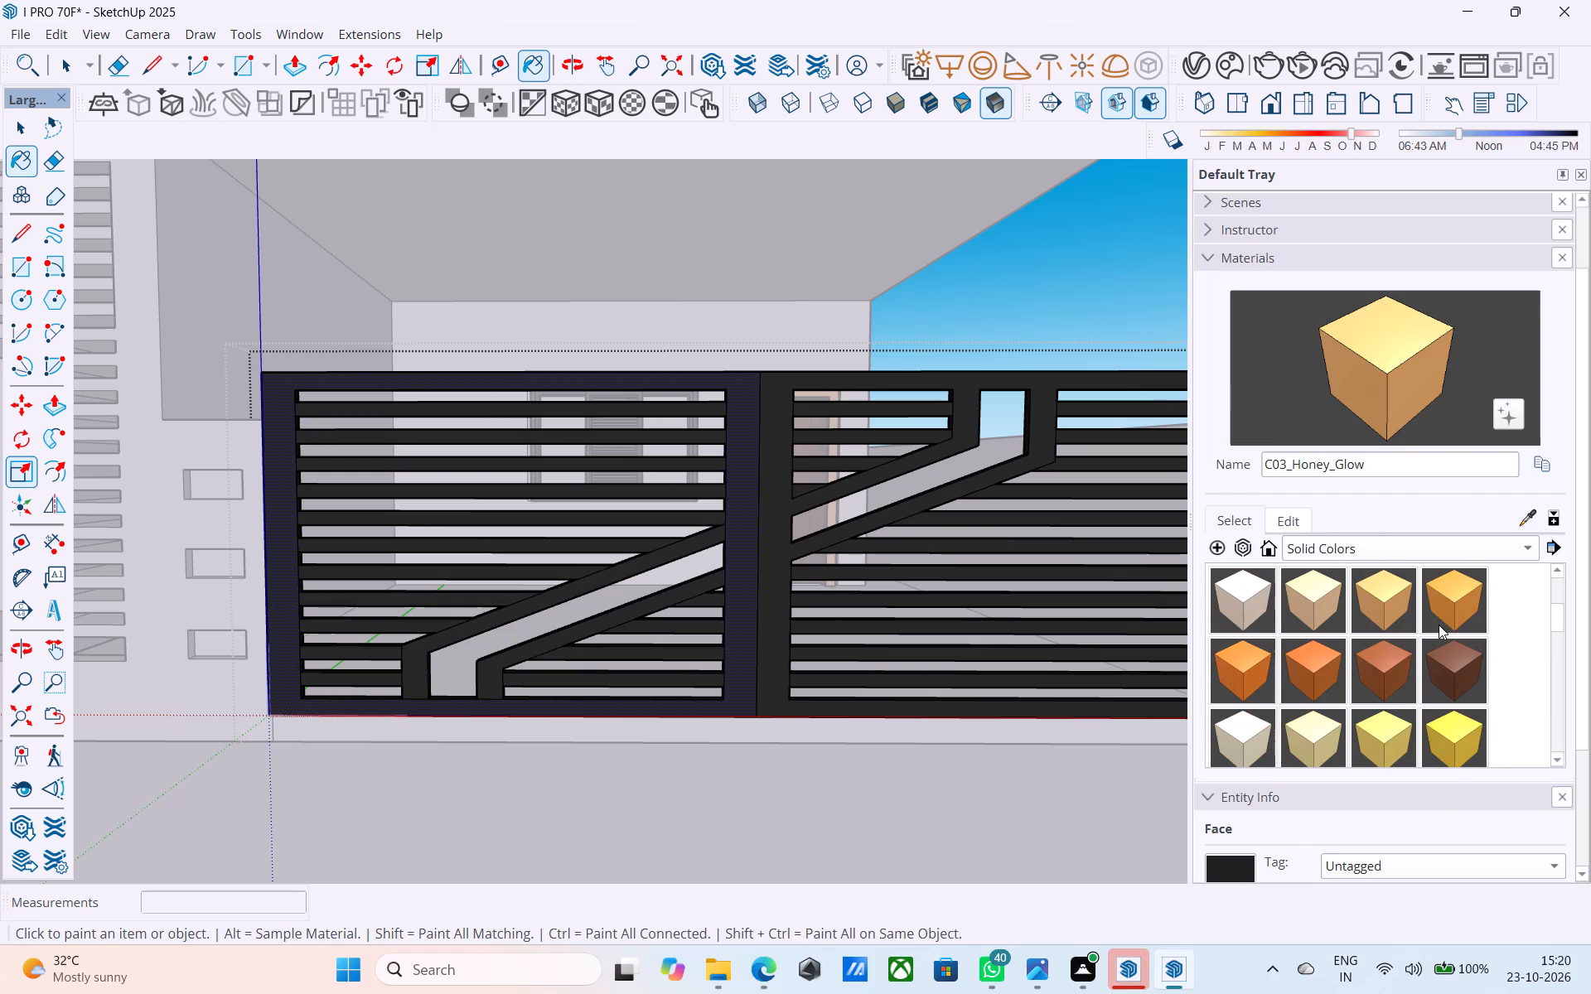
{"action": "left_click", "coordinate": [1454, 607]}
{"action": "scroll", "coordinate": [469, 617], "scroll_direction": "up", "scroll_amount": 1}
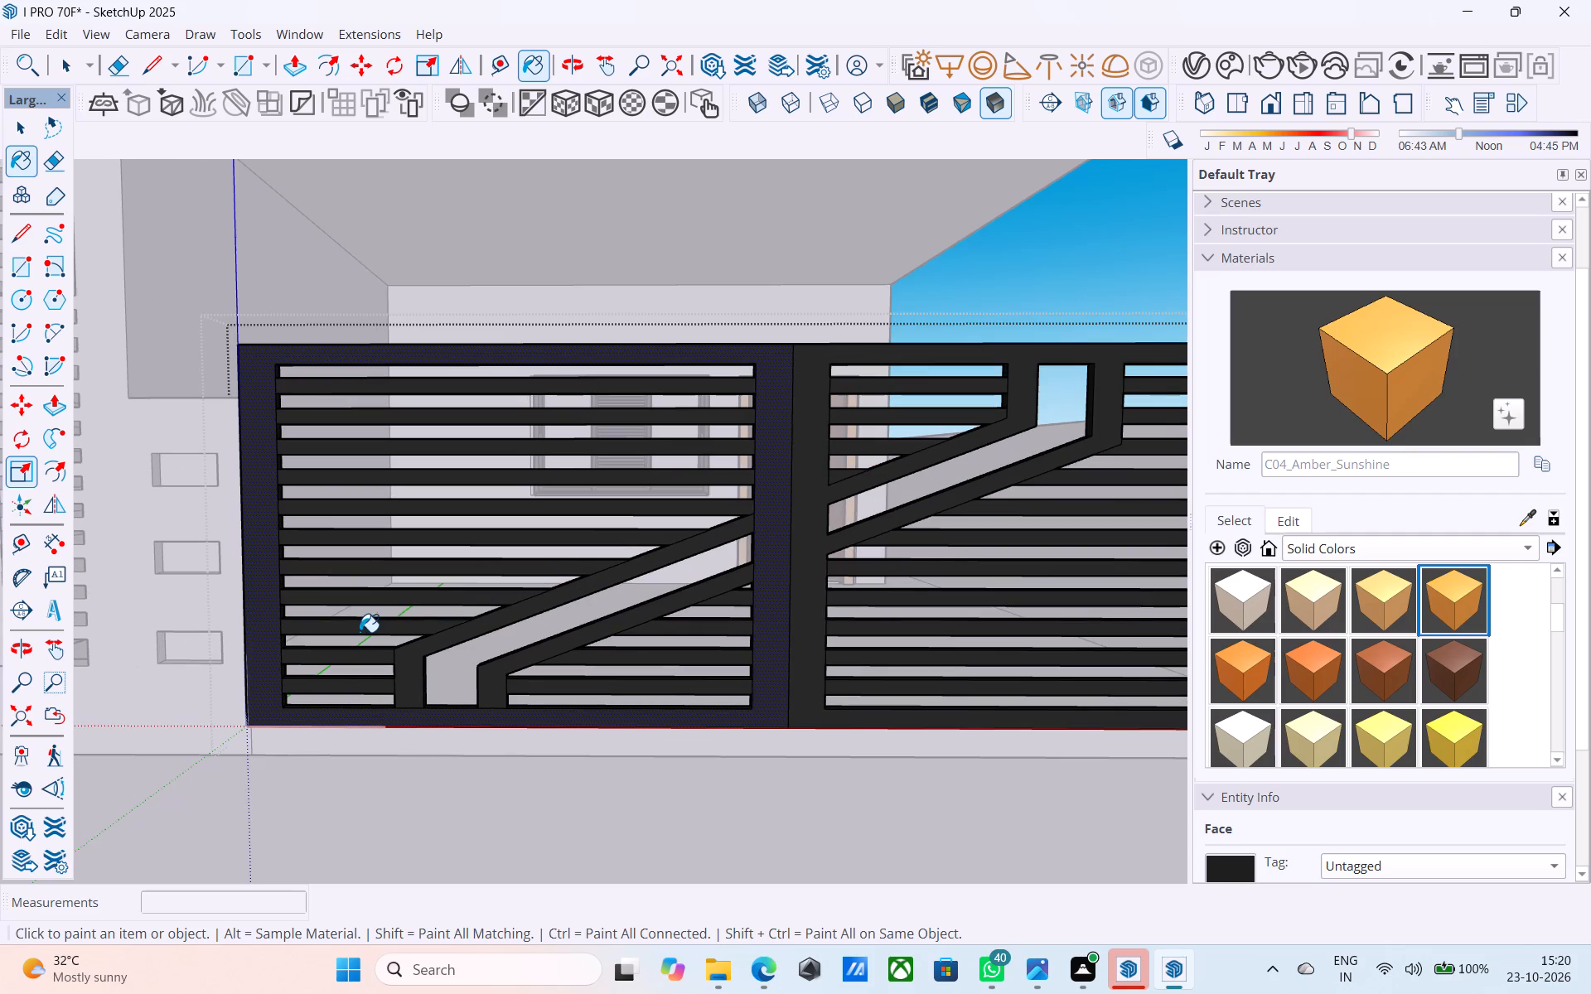
{"action": "left_click", "coordinate": [254, 603]}
{"action": "left_click", "coordinate": [816, 552]}
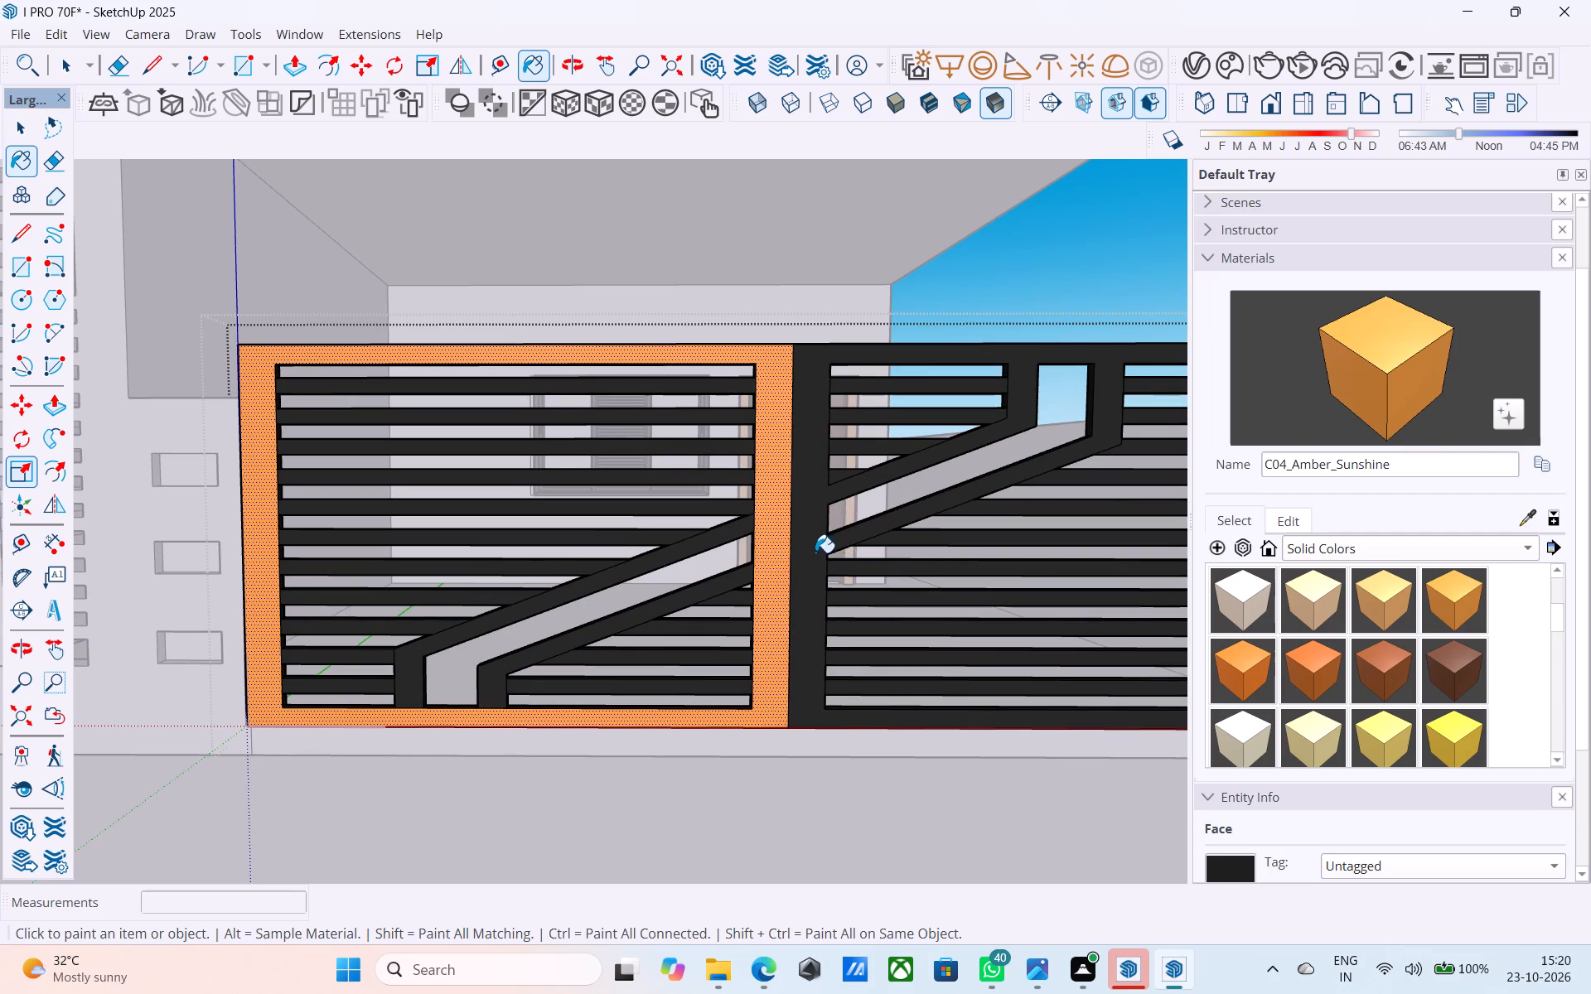
{"action": "left_click", "coordinate": [705, 537]}
{"action": "left_click", "coordinate": [704, 596]}
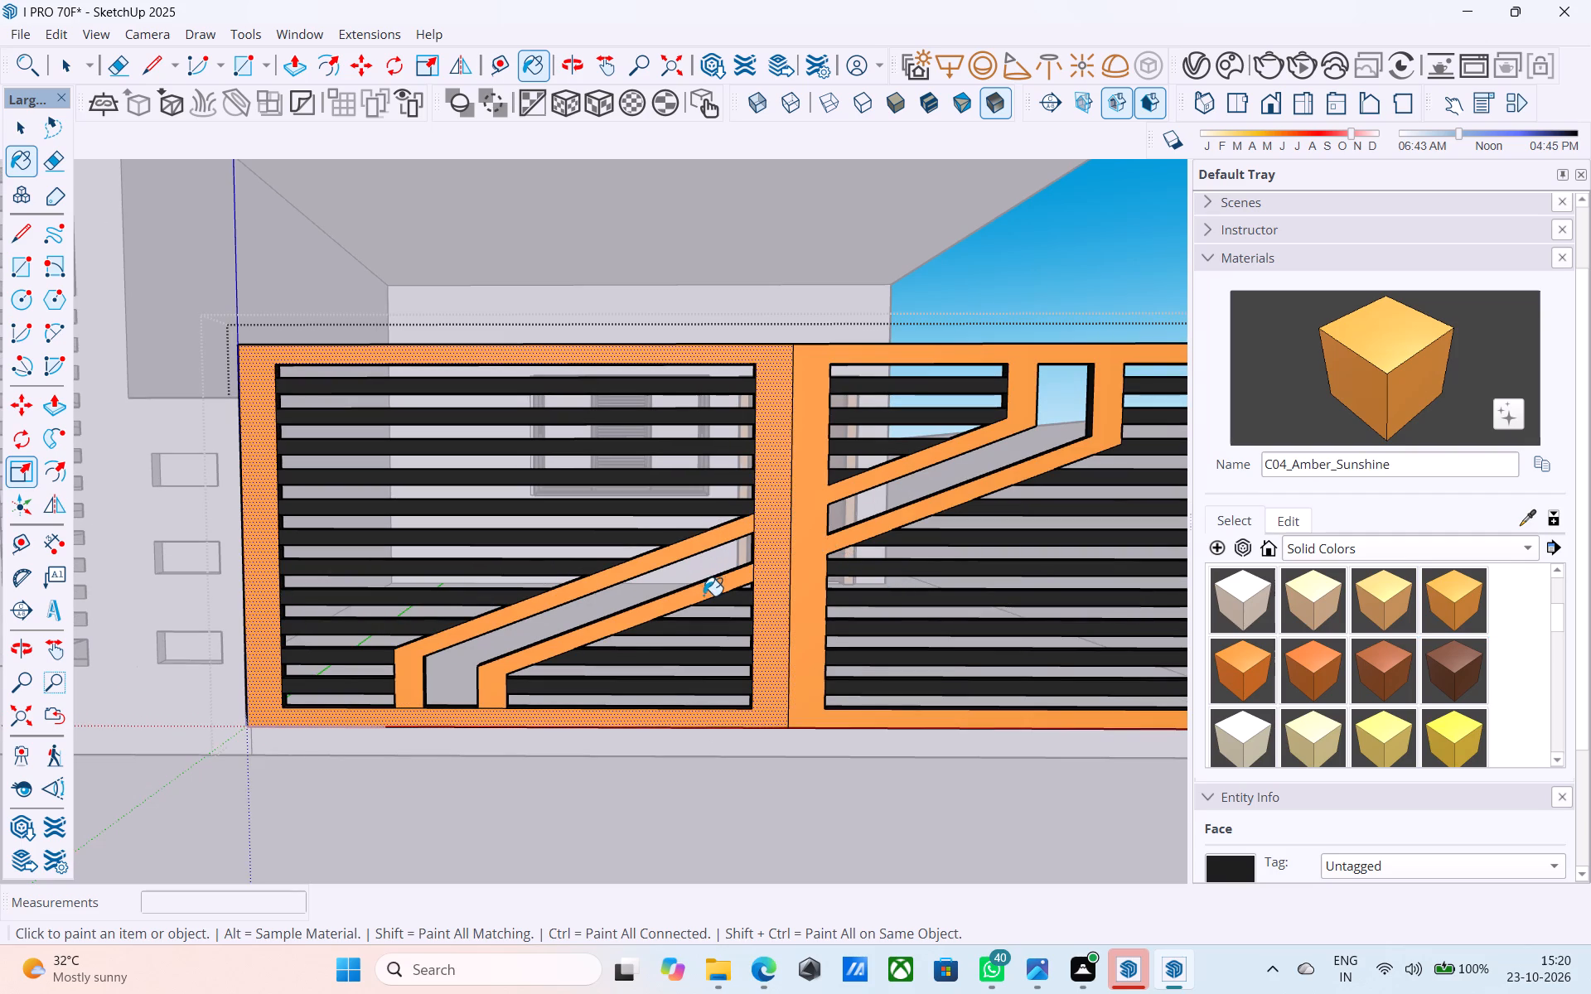
Paint all horizontal slats above the diagonal band in the pillar-side gate leaf with C04_Amber_Sunshine.
{"action": "left_click", "coordinate": [654, 533]}
{"action": "left_click", "coordinate": [655, 505]}
{"action": "left_click", "coordinate": [650, 475]}
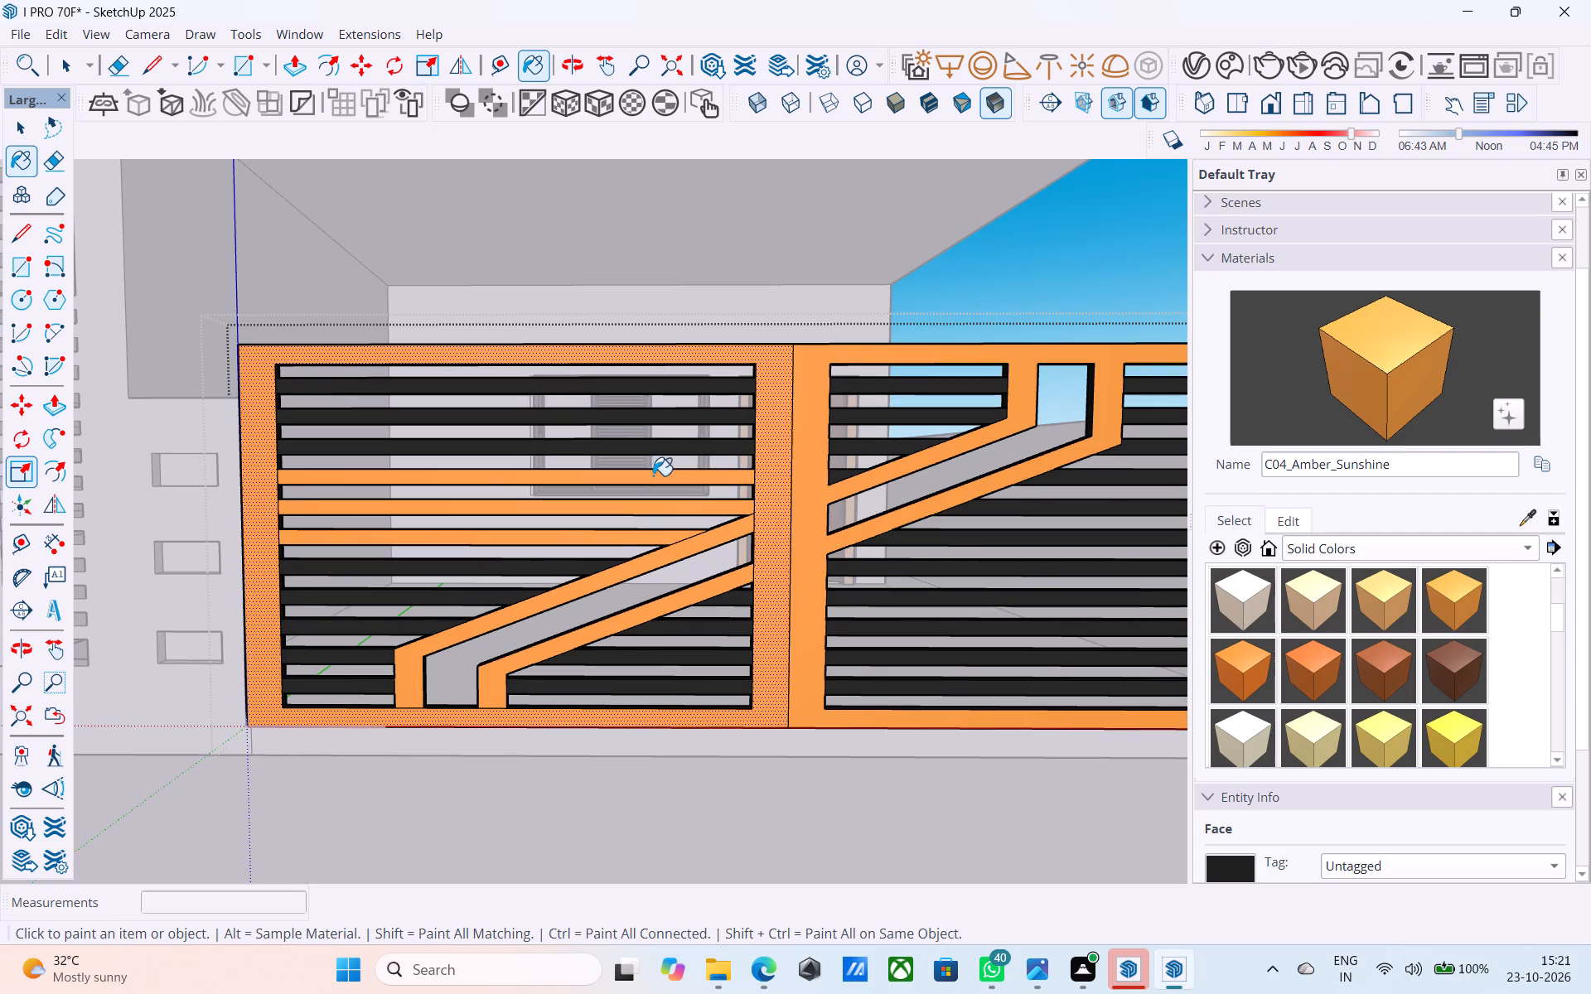
{"action": "left_click", "coordinate": [649, 446]}
{"action": "left_click", "coordinate": [640, 415]}
{"action": "left_click", "coordinate": [633, 381]}
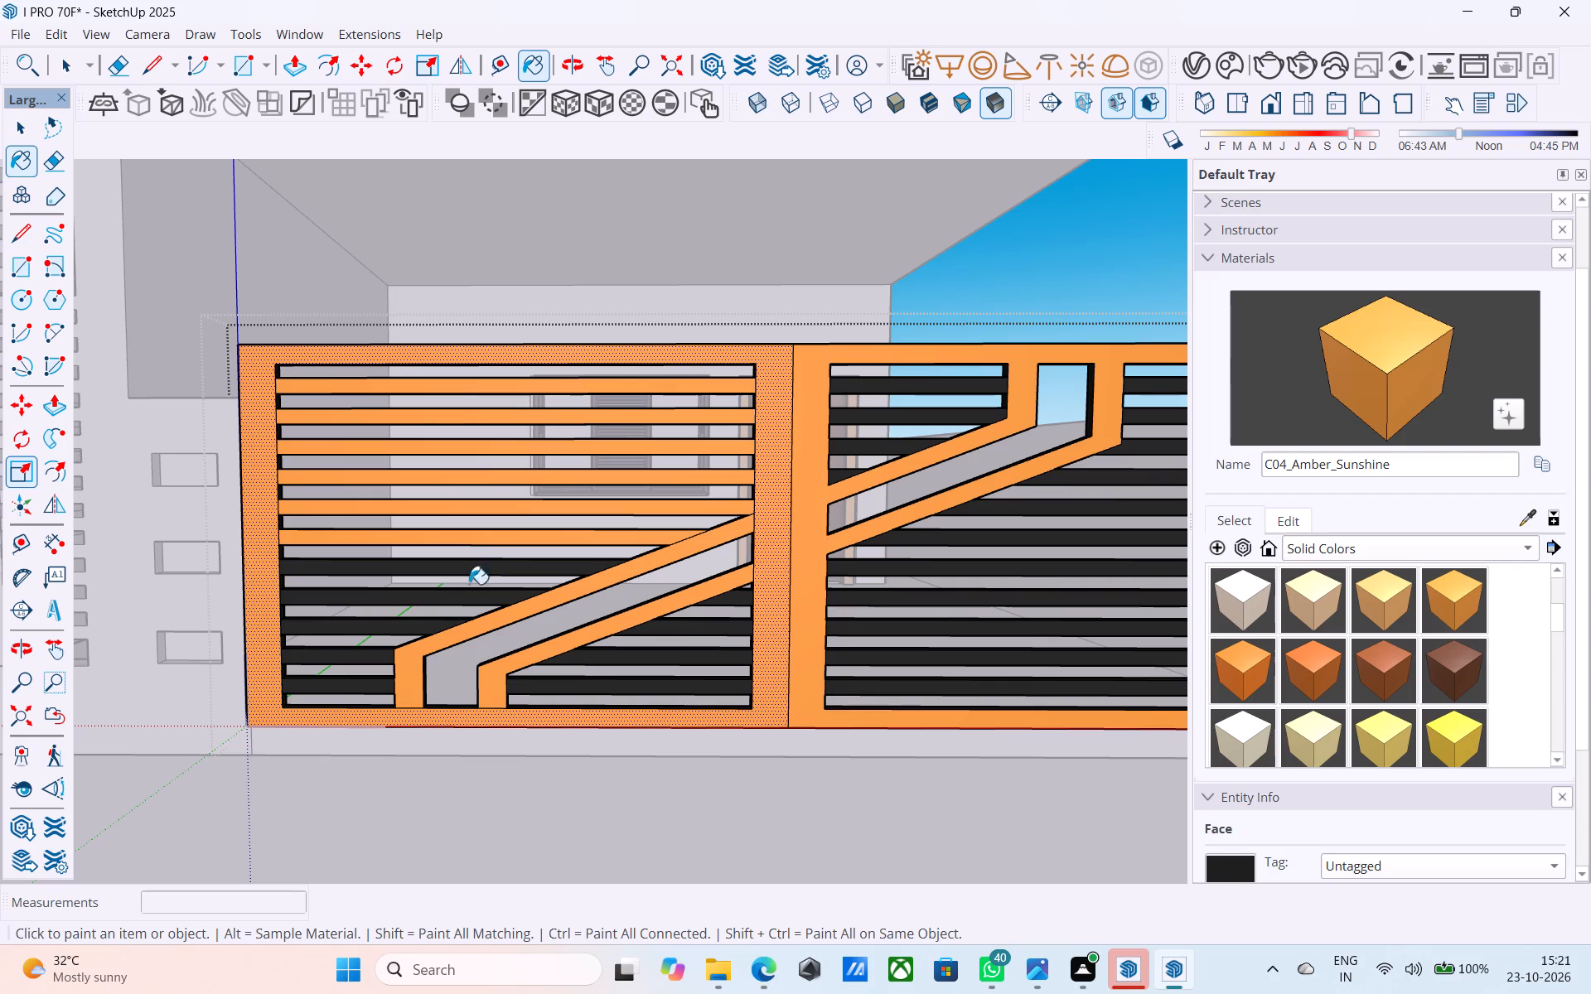
{"action": "left_click", "coordinate": [324, 688]}
{"action": "left_click", "coordinate": [322, 653]}
{"action": "left_click", "coordinate": [322, 627]}
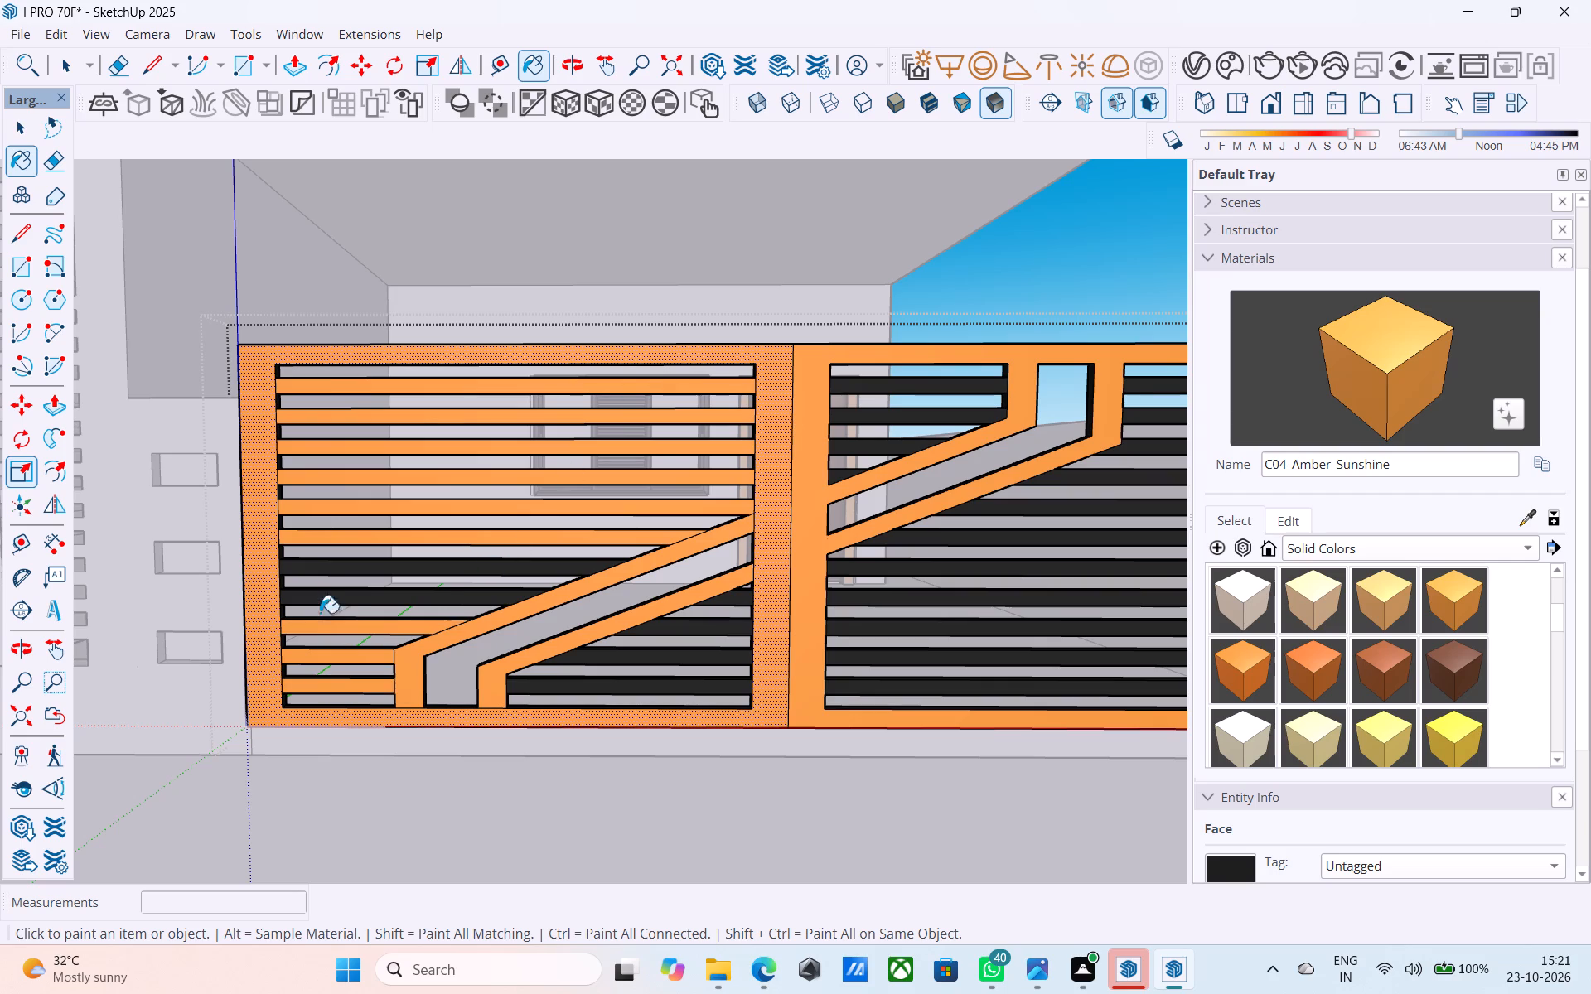
{"action": "left_click", "coordinate": [316, 599]}
{"action": "left_click", "coordinate": [318, 570]}
Paint the short slats above the diagonal band in the other gate leaf with C04_Amber_Sunshine.
{"action": "scroll", "coordinate": [193, 607], "scroll_direction": "down", "scroll_amount": 6}
{"action": "scroll", "coordinate": [612, 488], "scroll_direction": "up", "scroll_amount": 3}
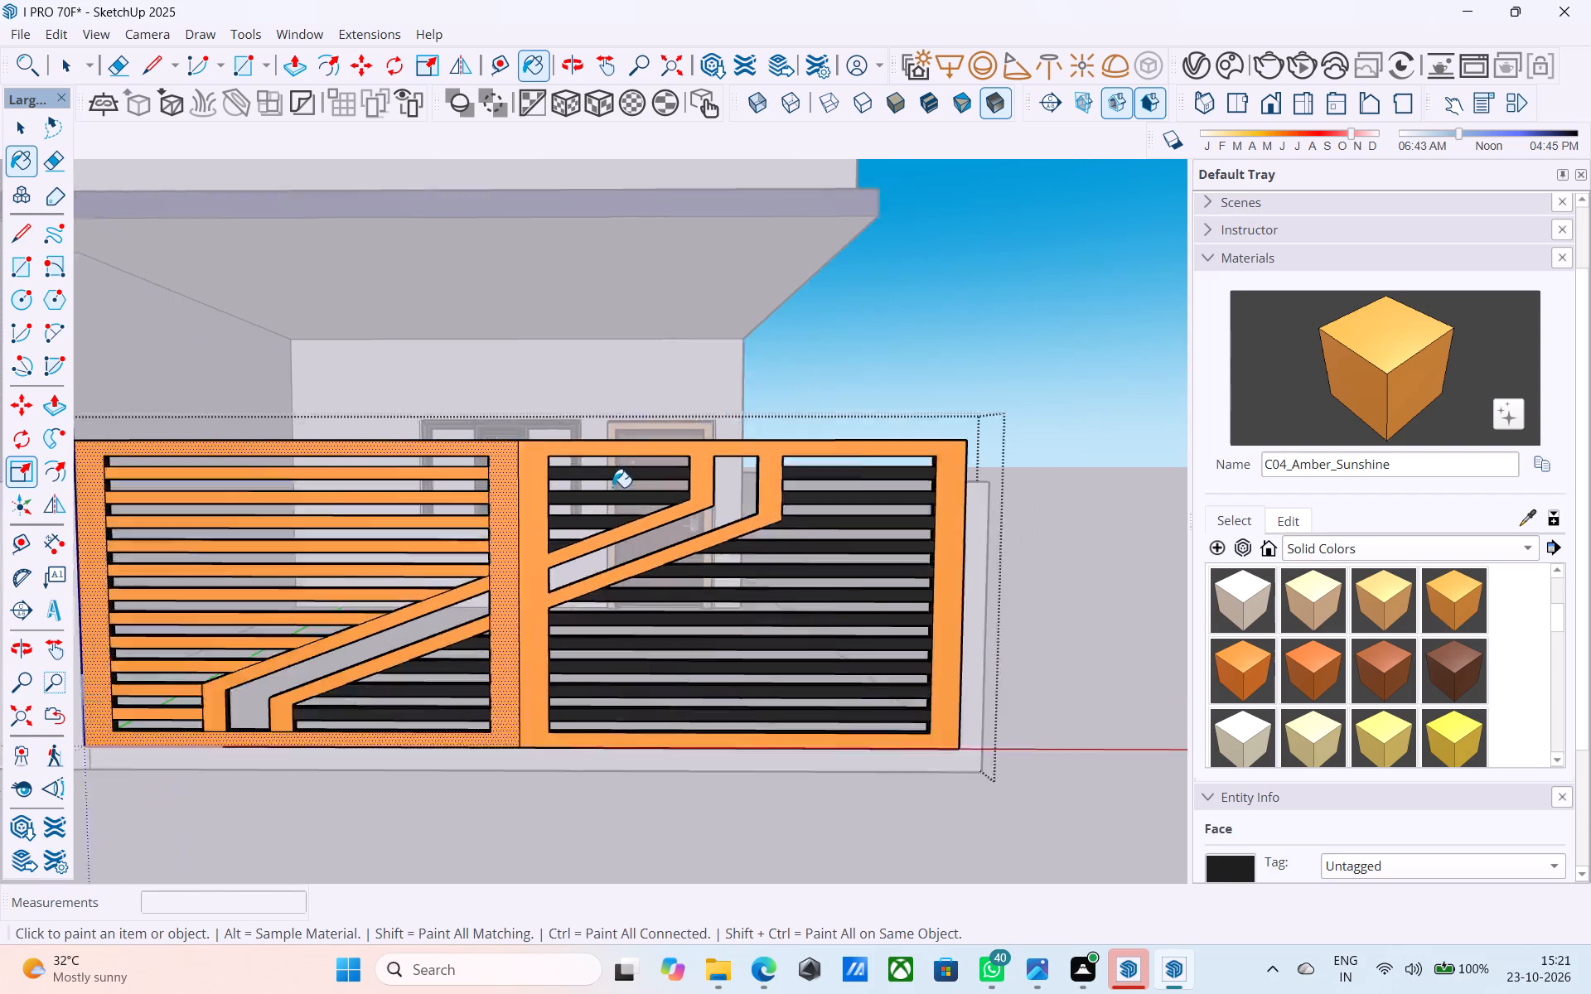
{"action": "scroll", "coordinate": [612, 487], "scroll_direction": "up", "scroll_amount": 2}
{"action": "left_click", "coordinate": [606, 467]}
{"action": "left_click", "coordinate": [588, 506]}
{"action": "left_click", "coordinate": [569, 540]}
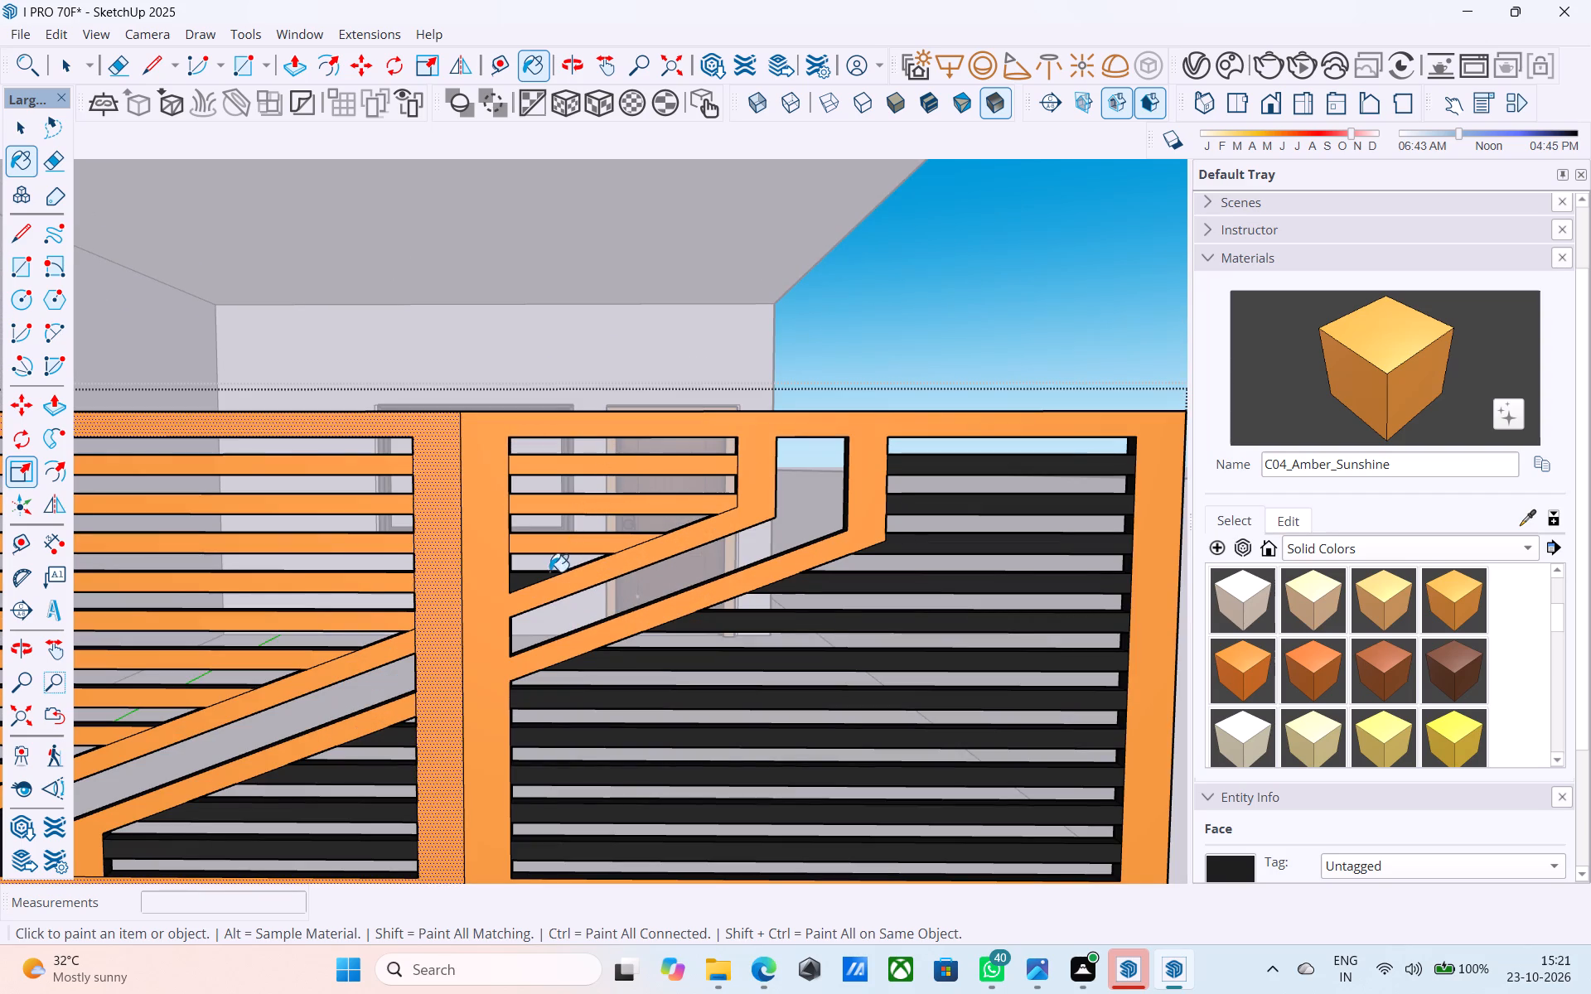
{"action": "left_click", "coordinate": [530, 581]}
Paint the slats beside and below the diagonal band in that same leaf with C04_Amber_Sunshine, down to the bottom rail.
{"action": "left_click", "coordinate": [914, 466]}
{"action": "left_click", "coordinate": [920, 500]}
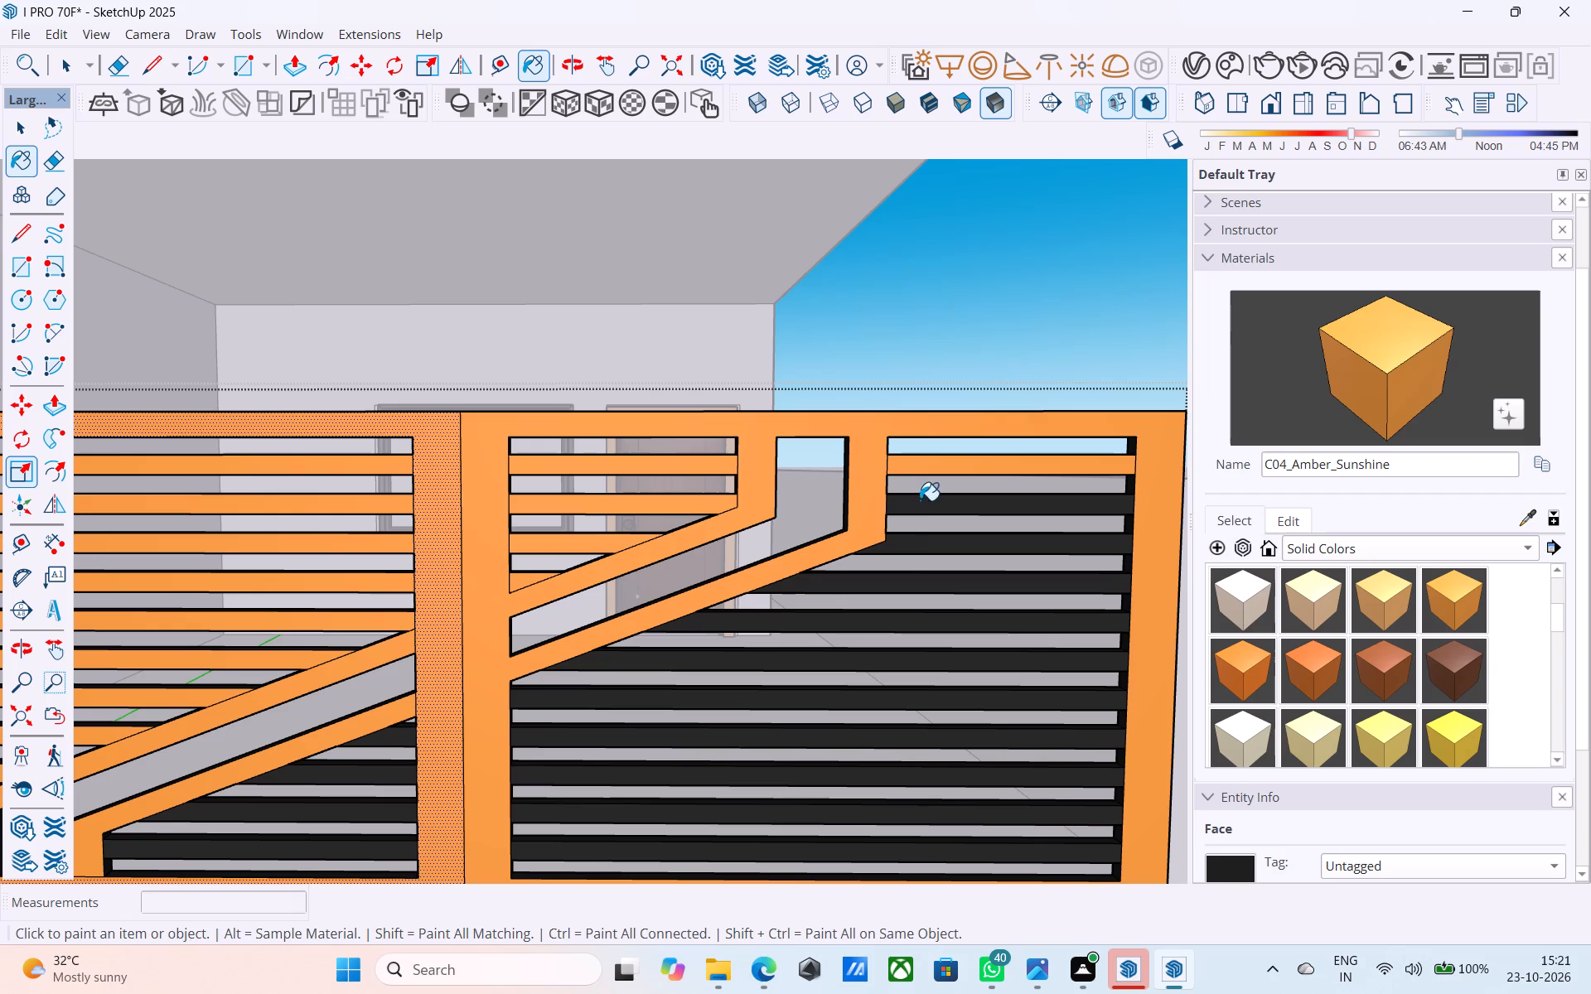
{"action": "left_click", "coordinate": [915, 546]}
{"action": "left_click", "coordinate": [864, 579]}
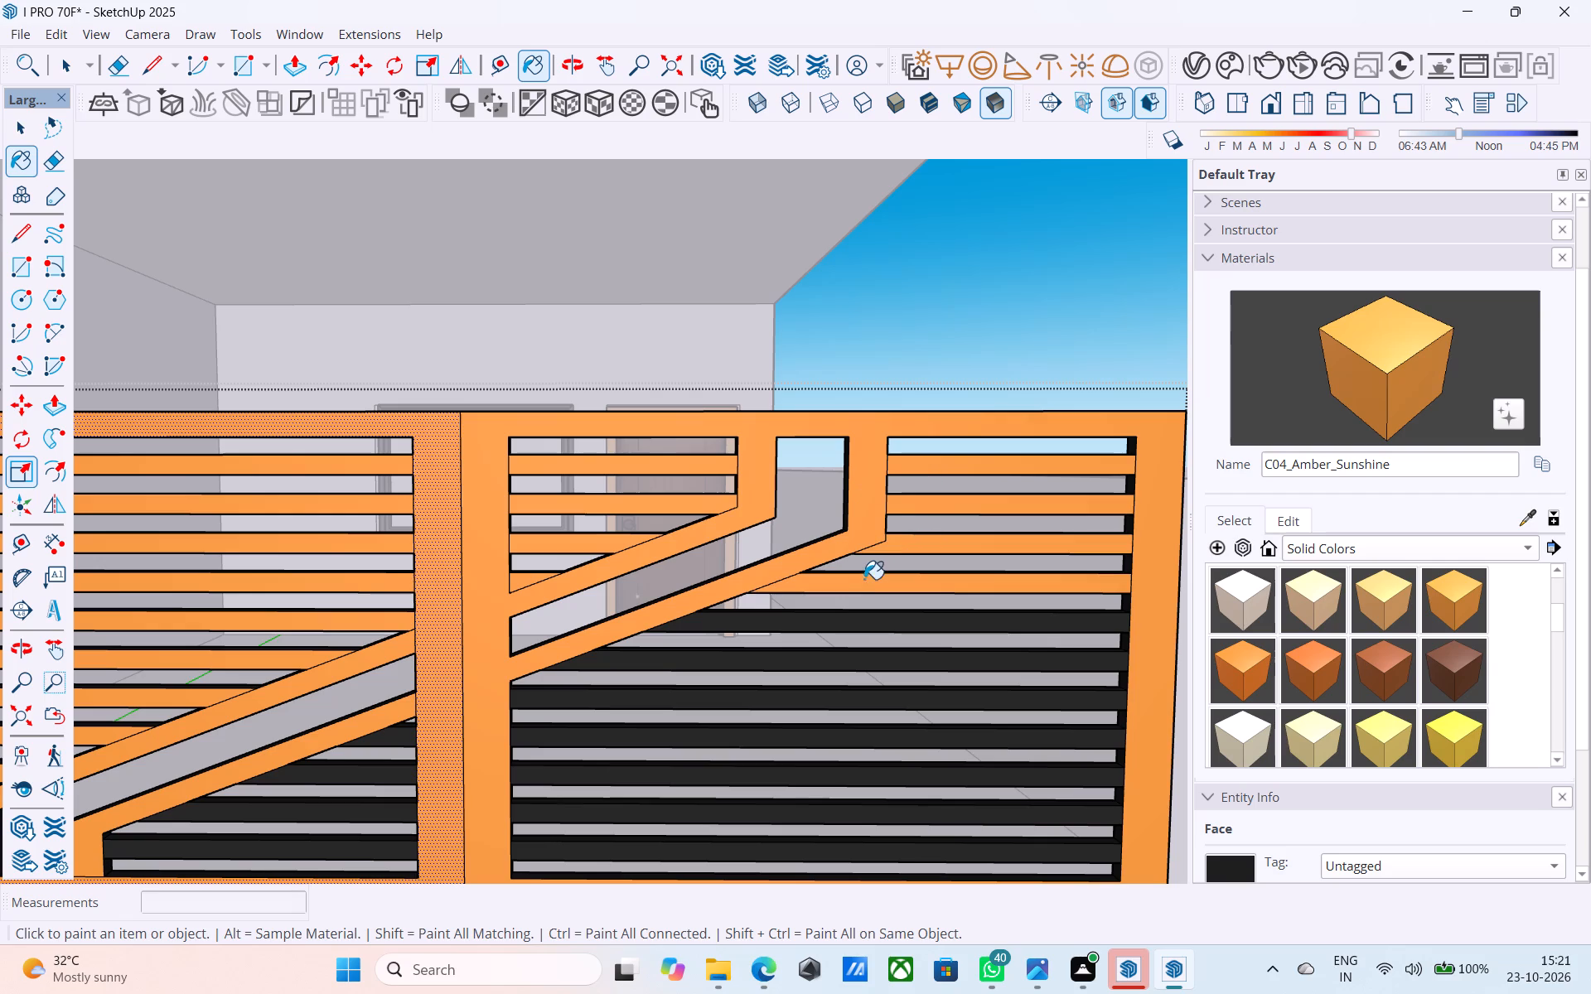
{"action": "left_click", "coordinate": [851, 625]}
{"action": "left_click", "coordinate": [819, 661]}
{"action": "left_click", "coordinate": [812, 695]}
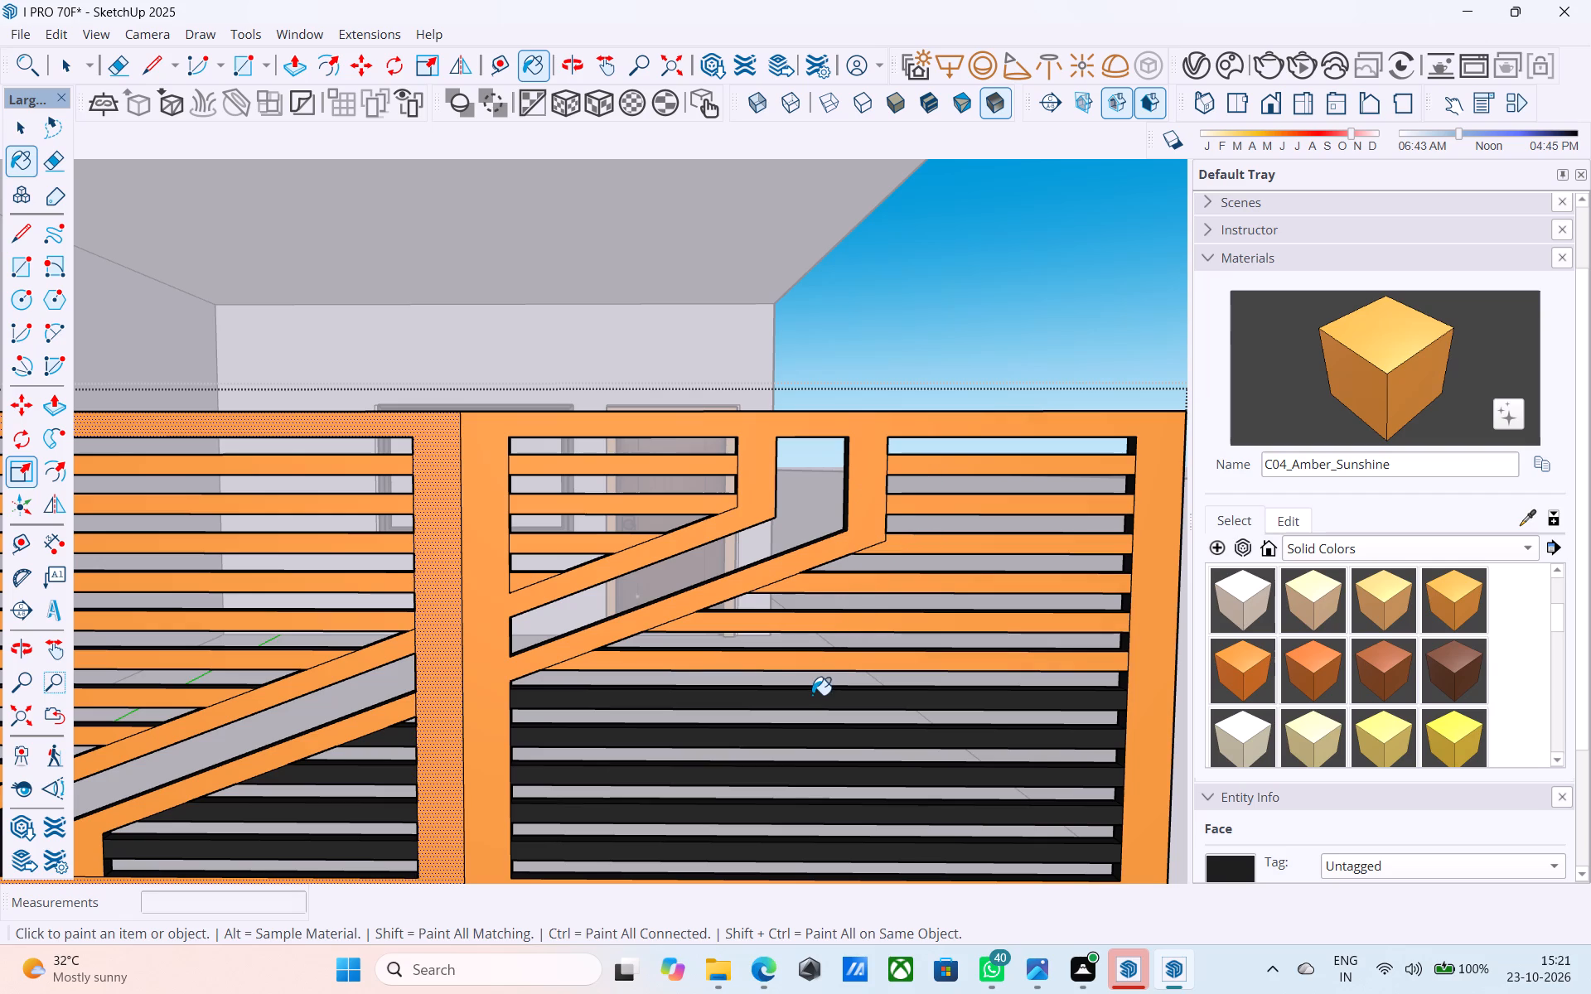
{"action": "left_click", "coordinate": [818, 731]}
{"action": "left_click", "coordinate": [809, 766]}
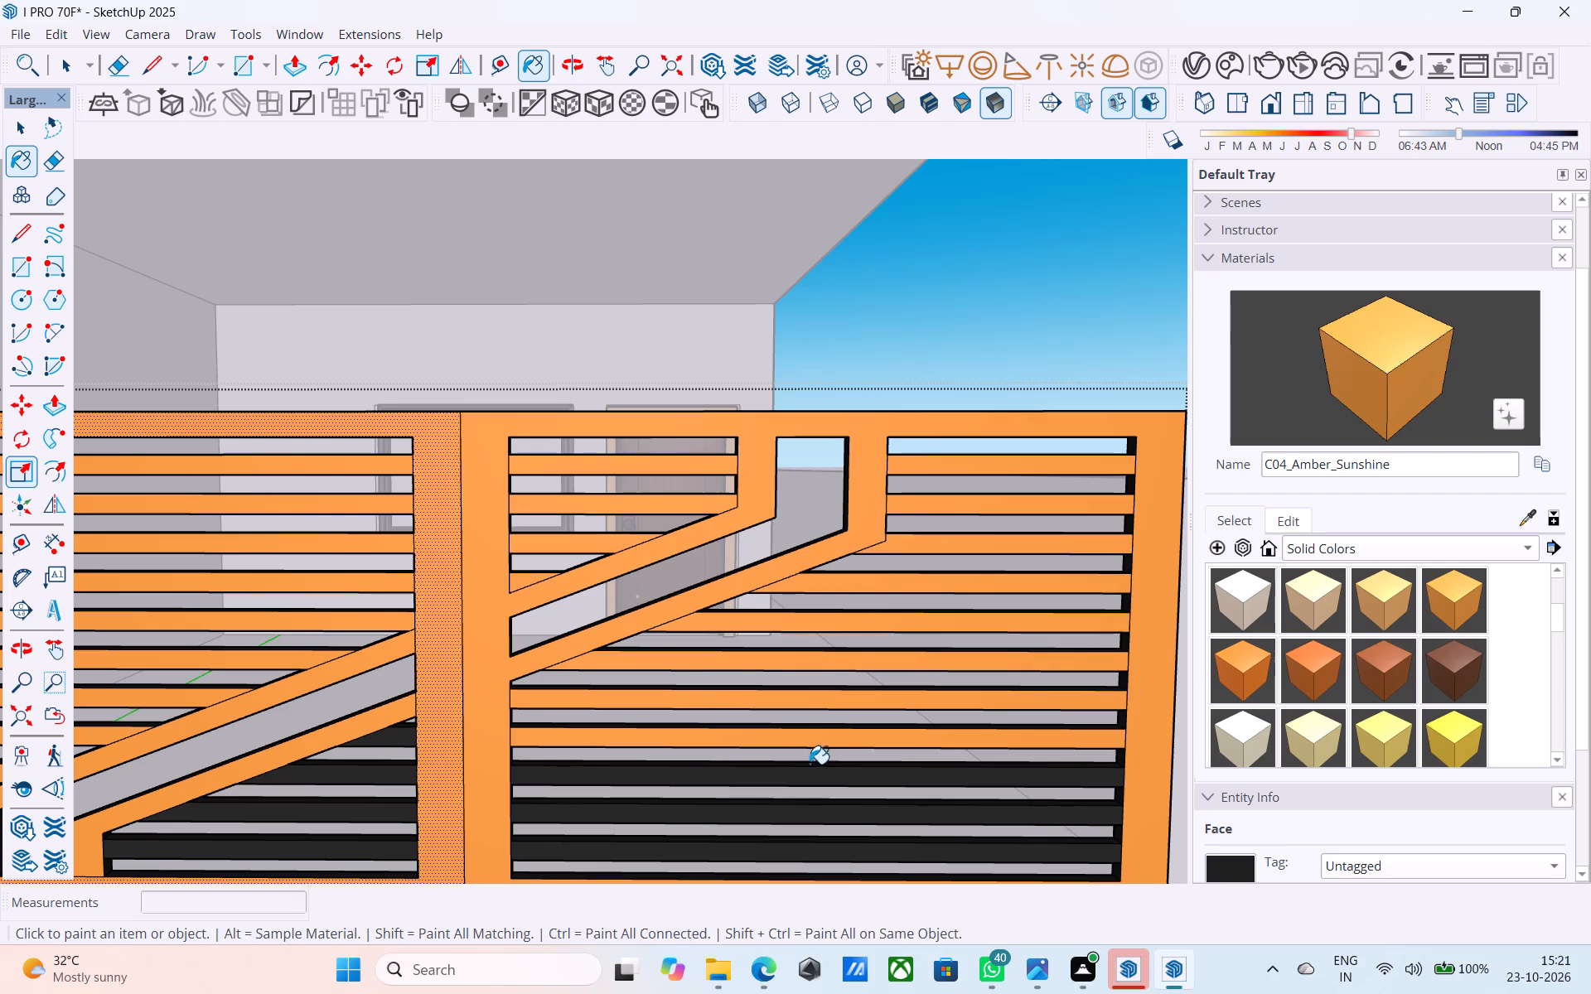
{"action": "left_click", "coordinate": [811, 766]}
{"action": "left_click", "coordinate": [799, 775]}
{"action": "left_click", "coordinate": [791, 811]}
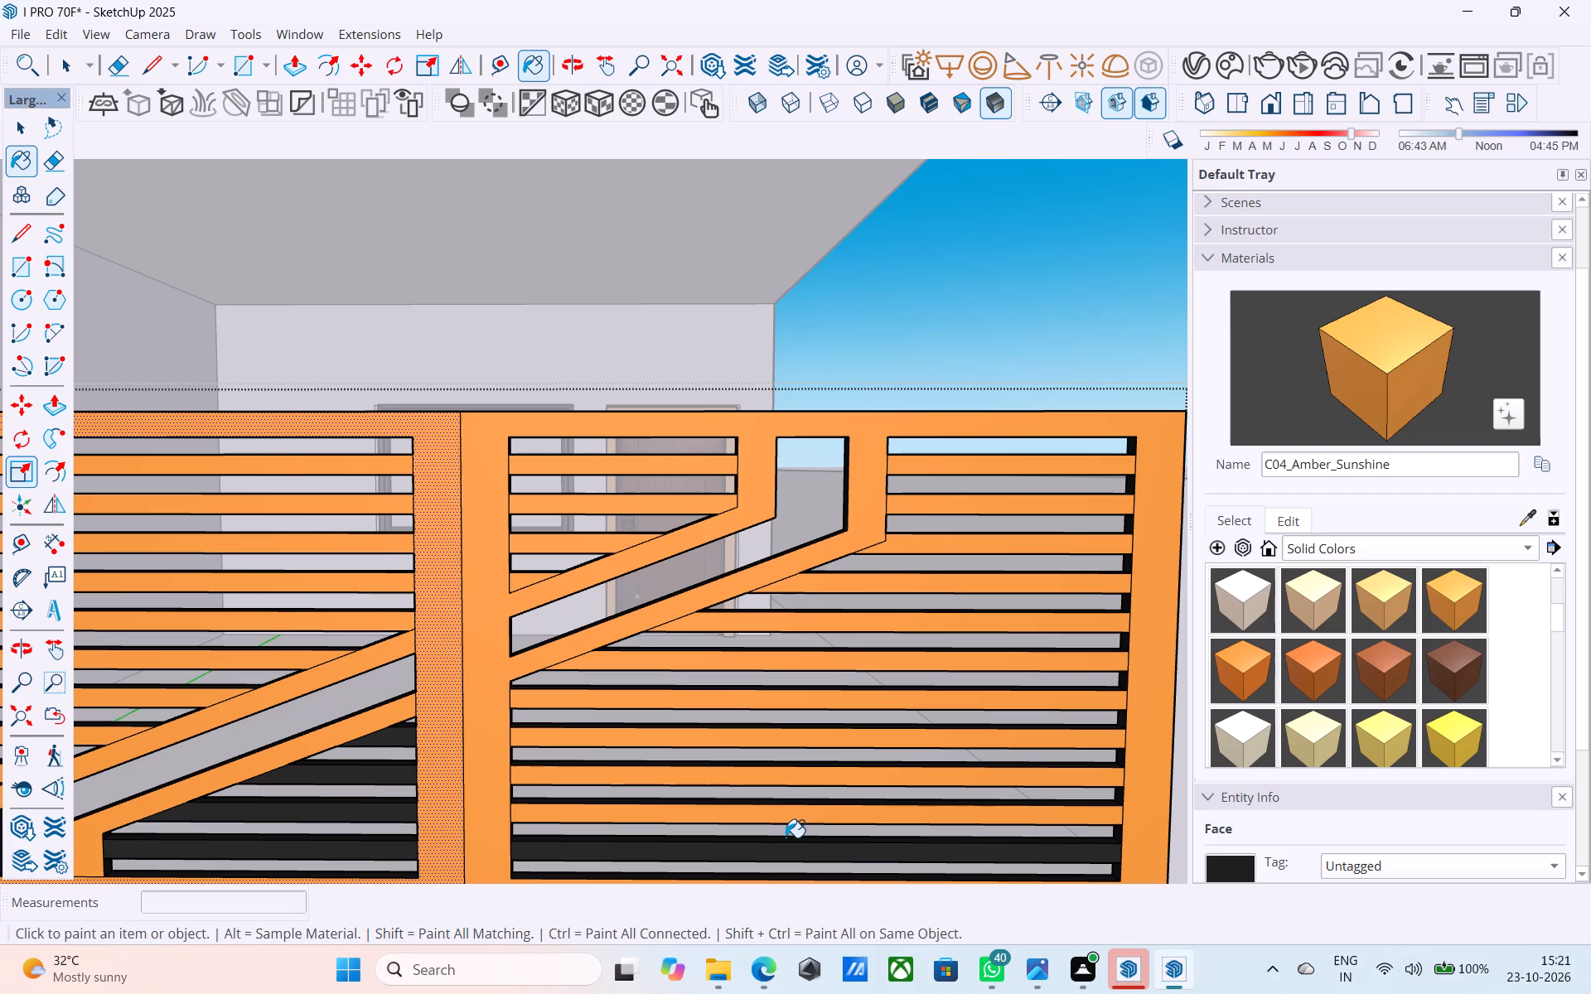
{"action": "left_click", "coordinate": [786, 848]}
Paint the remaining slats below the diagonal band in the pillar-side leaf with C04_Amber_Sunshine and finish editing the gate.
{"action": "left_click", "coordinate": [312, 856]}
{"action": "left_click", "coordinate": [317, 820]}
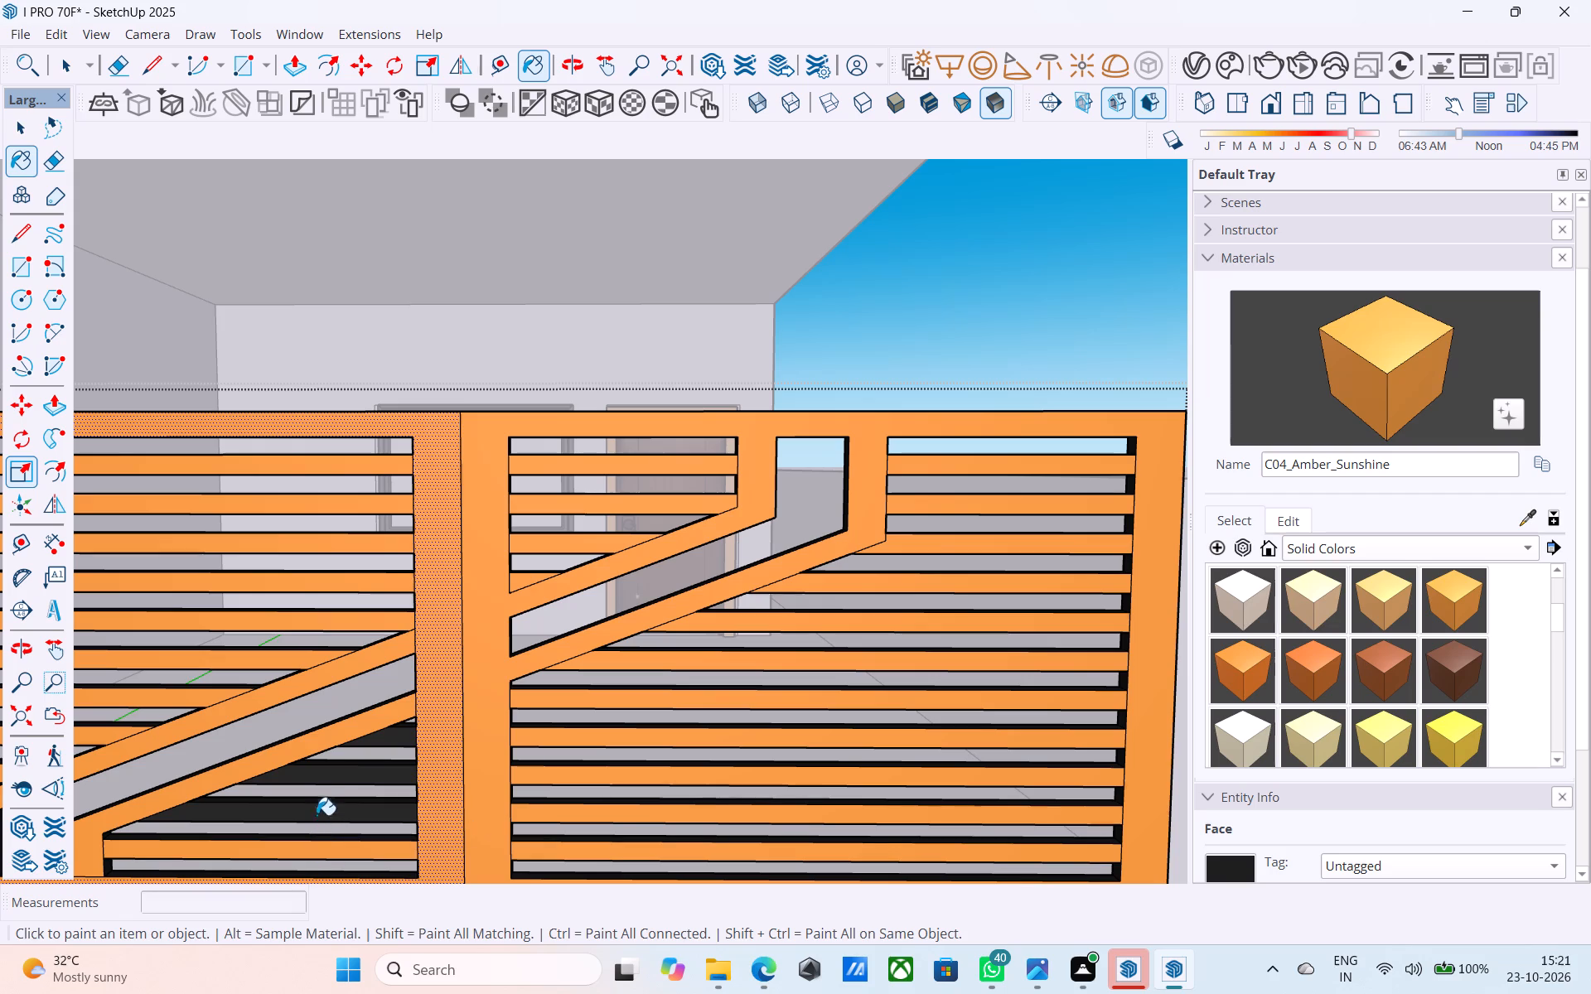
{"action": "left_click", "coordinate": [333, 778]}
{"action": "left_click", "coordinate": [384, 737]}
{"action": "scroll", "coordinate": [479, 701], "scroll_direction": "down", "scroll_amount": 8}
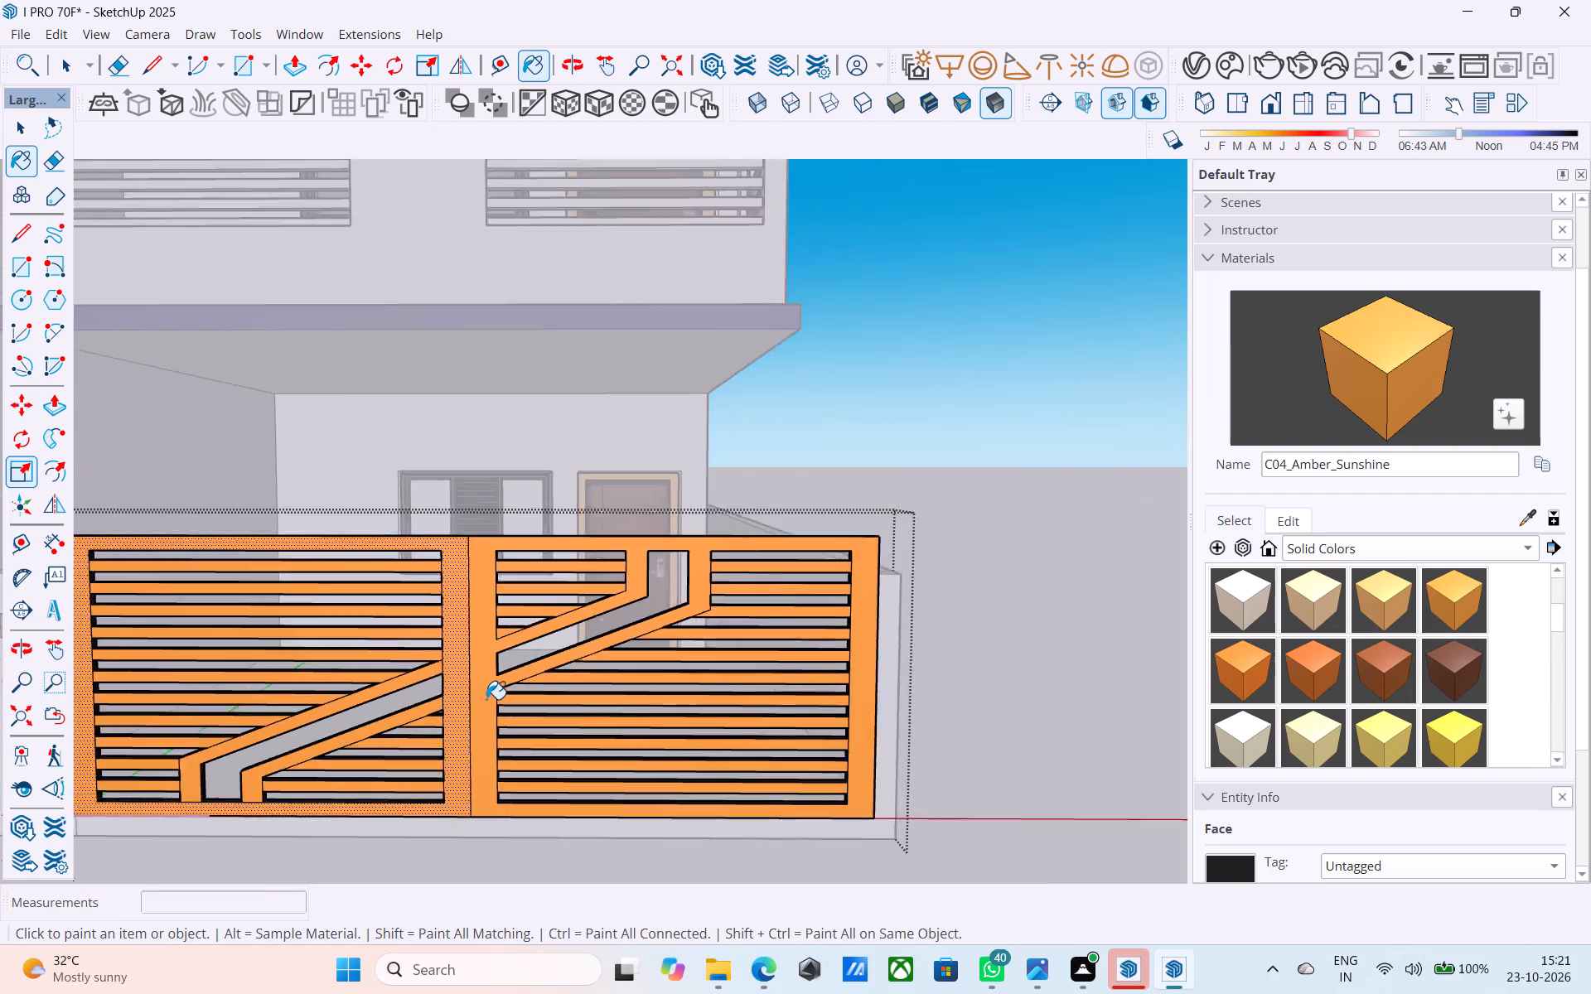
{"action": "scroll", "coordinate": [486, 699], "scroll_direction": "down", "scroll_amount": 10}
{"action": "key", "text": "space"}
{"action": "left_click", "coordinate": [660, 674]}
{"action": "scroll", "coordinate": [662, 673], "scroll_direction": "down", "scroll_amount": 10}
{"action": "middle_click_drag", "start_coordinate": [698, 696], "coordinate": [960, 700]}
{"action": "scroll", "coordinate": [960, 700], "scroll_direction": "down", "scroll_amount": 1}
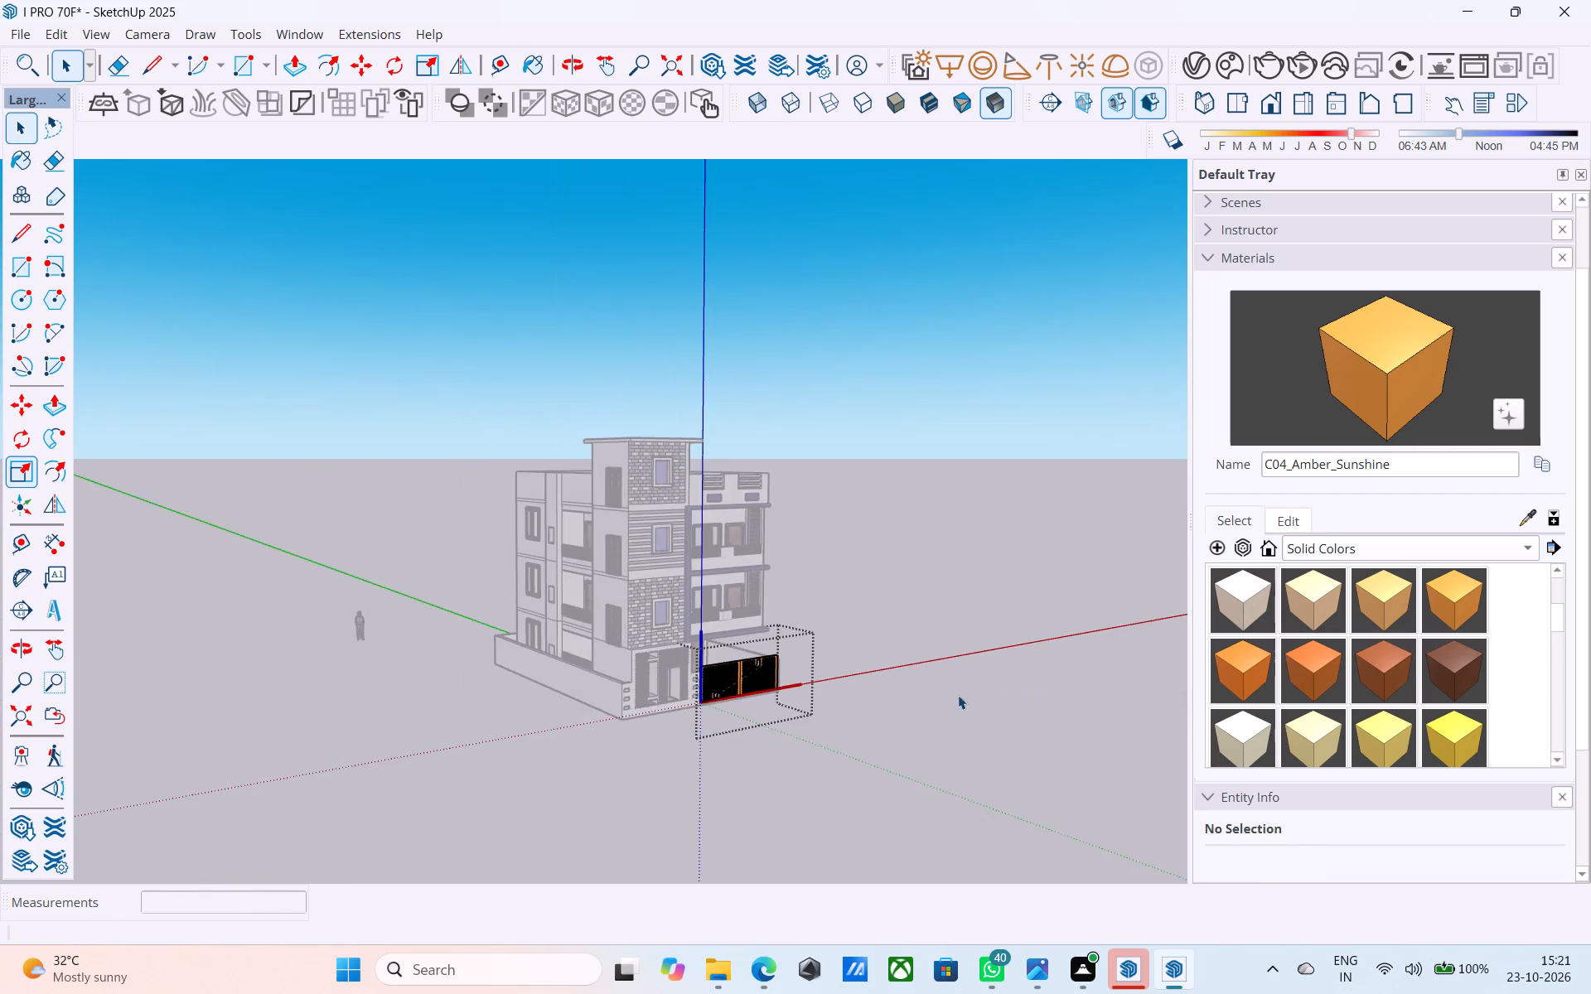
{"action": "left_click", "coordinate": [958, 630]}
Examine the house's side and front elevations together with the painted gate from several angles.
{"action": "middle_click_drag", "start_coordinate": [731, 602], "coordinate": [852, 555]}
{"action": "scroll", "coordinate": [861, 518], "scroll_direction": "up", "scroll_amount": 6}
{"action": "middle_click_drag", "start_coordinate": [530, 606], "coordinate": [530, 620], "text": "shift"}
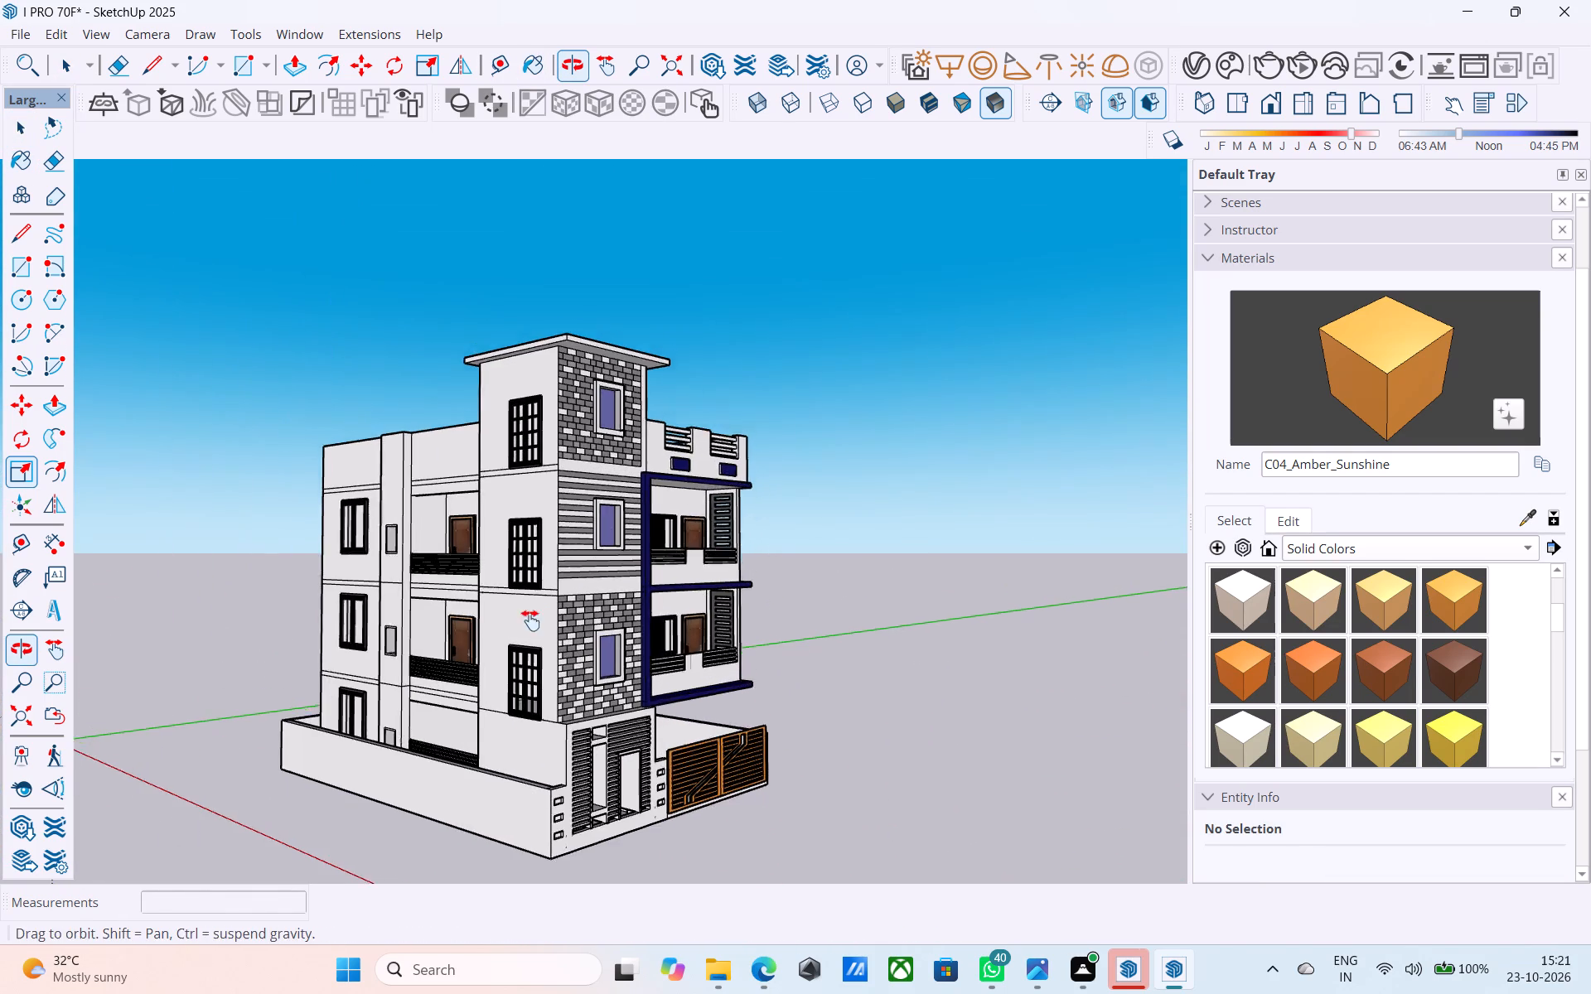
{"action": "middle_click_drag", "start_coordinate": [530, 620], "coordinate": [747, 668], "text": "shift"}
{"action": "middle_click_drag", "start_coordinate": [520, 641], "coordinate": [538, 635], "text": "shift"}
{"action": "scroll", "coordinate": [480, 601], "scroll_direction": "up", "scroll_amount": 6}
{"action": "scroll", "coordinate": [461, 585], "scroll_direction": "down", "scroll_amount": 1, "text": "shift"}
{"action": "middle_click_drag", "start_coordinate": [492, 598], "coordinate": [597, 554], "text": "shift"}
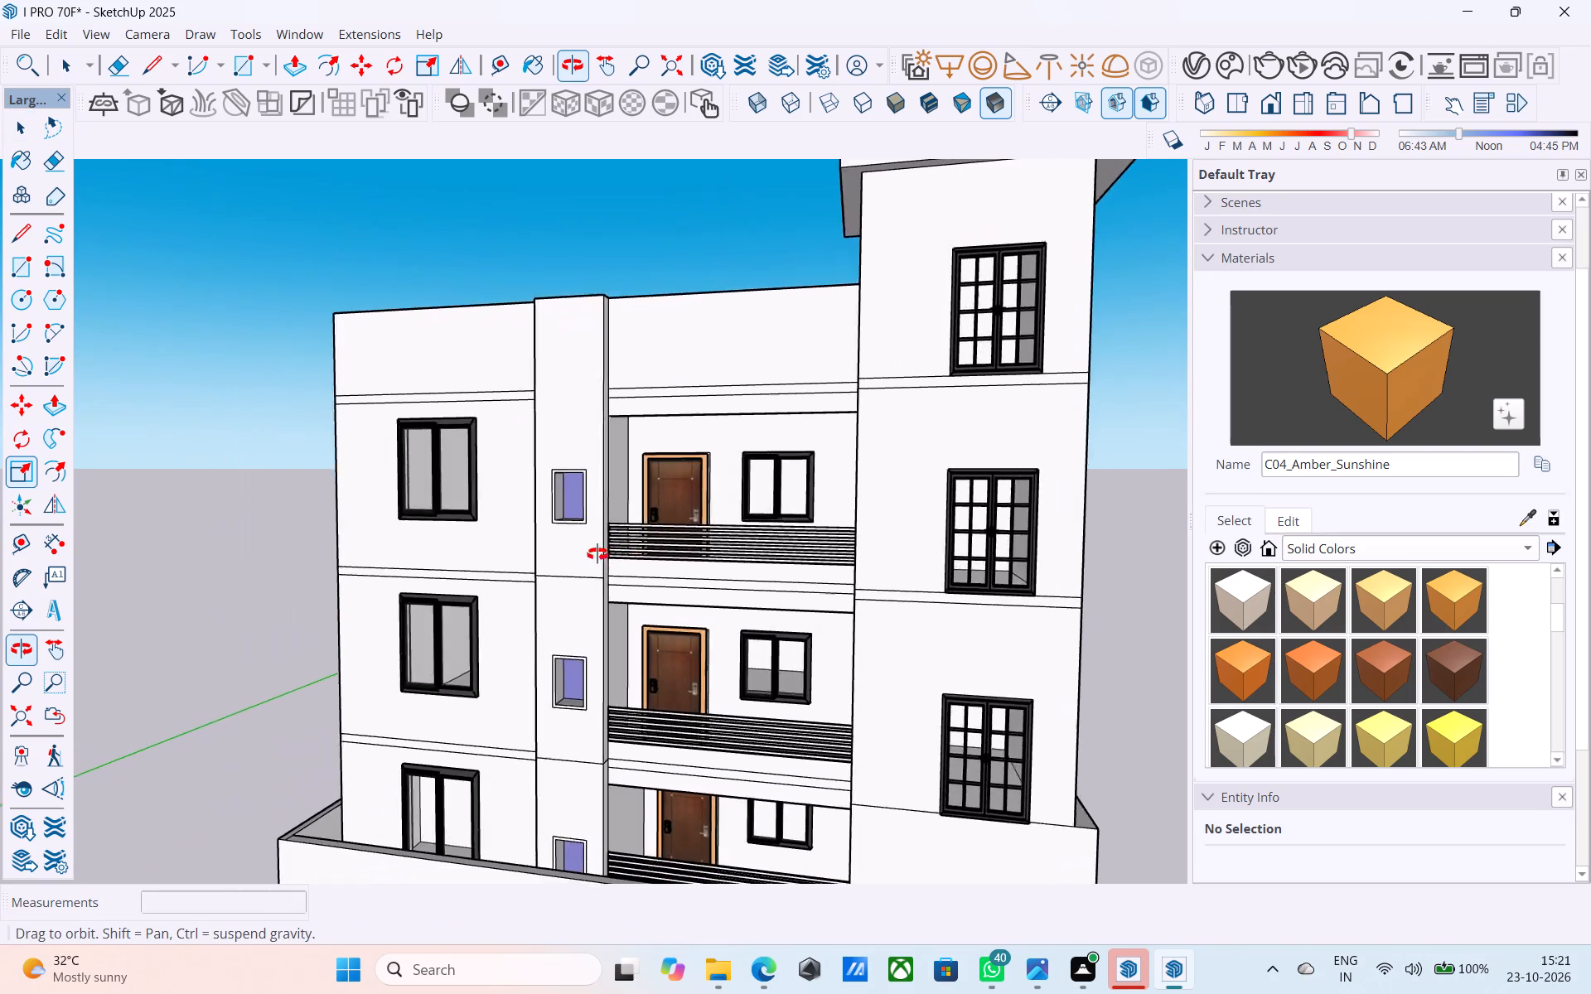
{"action": "middle_click_drag", "start_coordinate": [597, 554], "coordinate": [491, 547], "text": "shift"}
{"action": "scroll", "coordinate": [549, 596], "scroll_direction": "down", "scroll_amount": 1}
{"action": "middle_click_drag", "start_coordinate": [510, 572], "coordinate": [641, 631], "text": "shift"}
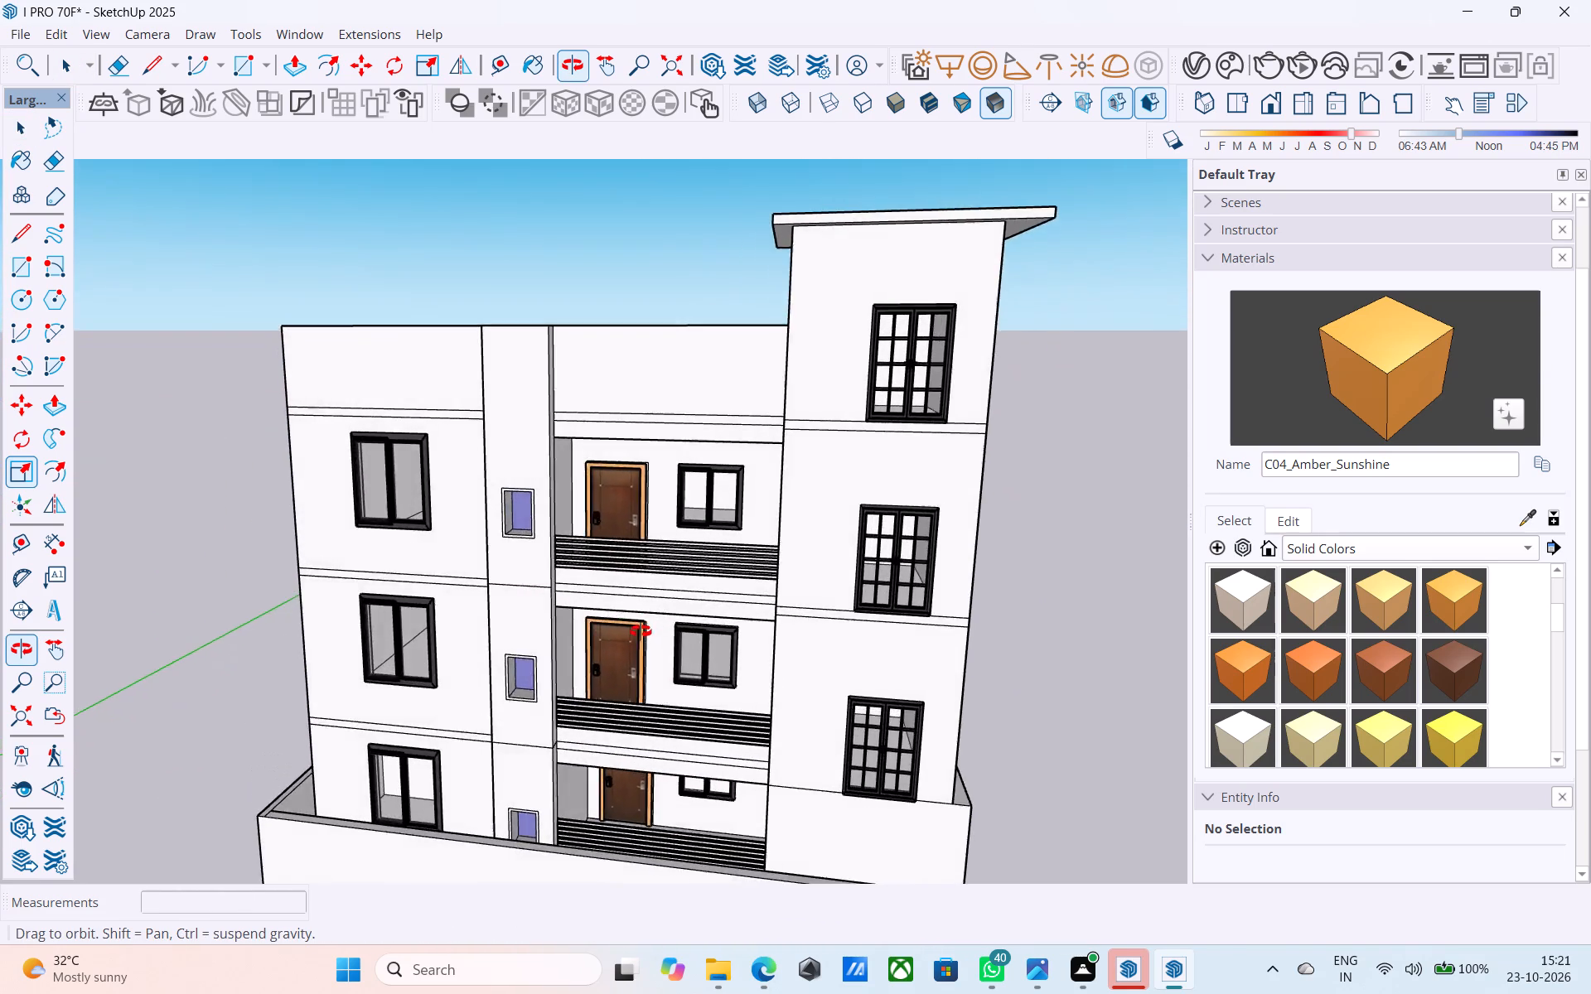
{"action": "middle_click_drag", "start_coordinate": [641, 631], "coordinate": [501, 581], "text": "shift"}
{"action": "scroll", "coordinate": [501, 581], "scroll_direction": "down", "scroll_amount": 2}
{"action": "middle_click_drag", "start_coordinate": [496, 580], "coordinate": [375, 595], "text": "shift"}
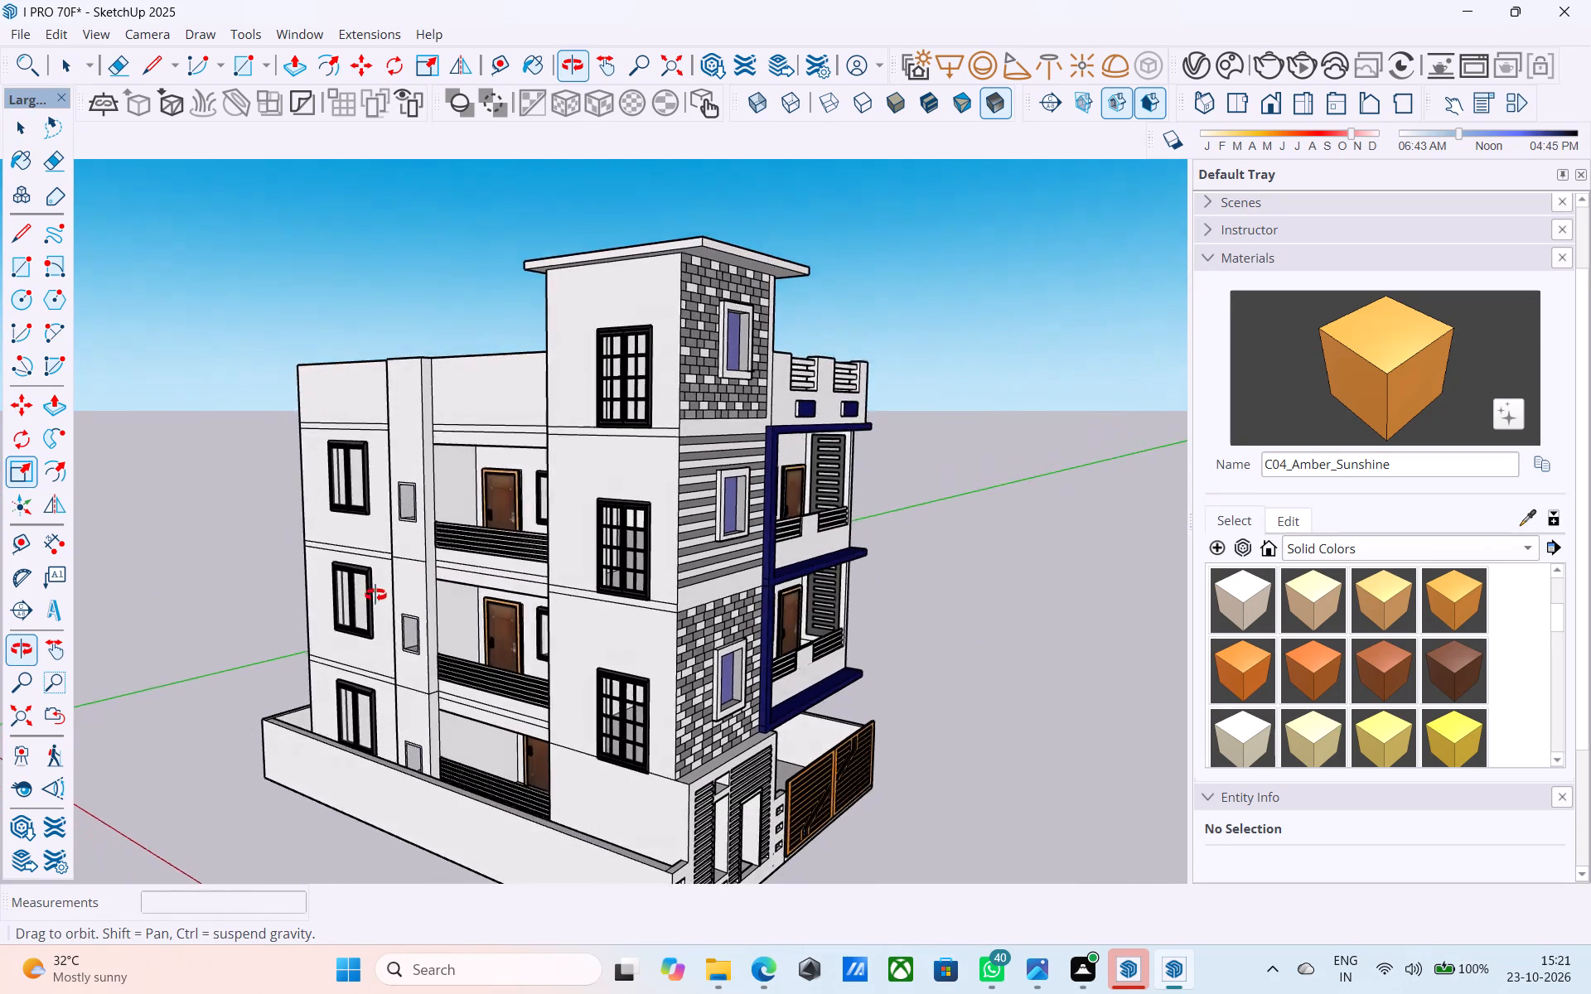
{"action": "middle_click_drag", "start_coordinate": [375, 595], "coordinate": [363, 589], "text": "shift"}
{"action": "middle_click_drag", "start_coordinate": [435, 640], "coordinate": [298, 578], "text": "shift"}
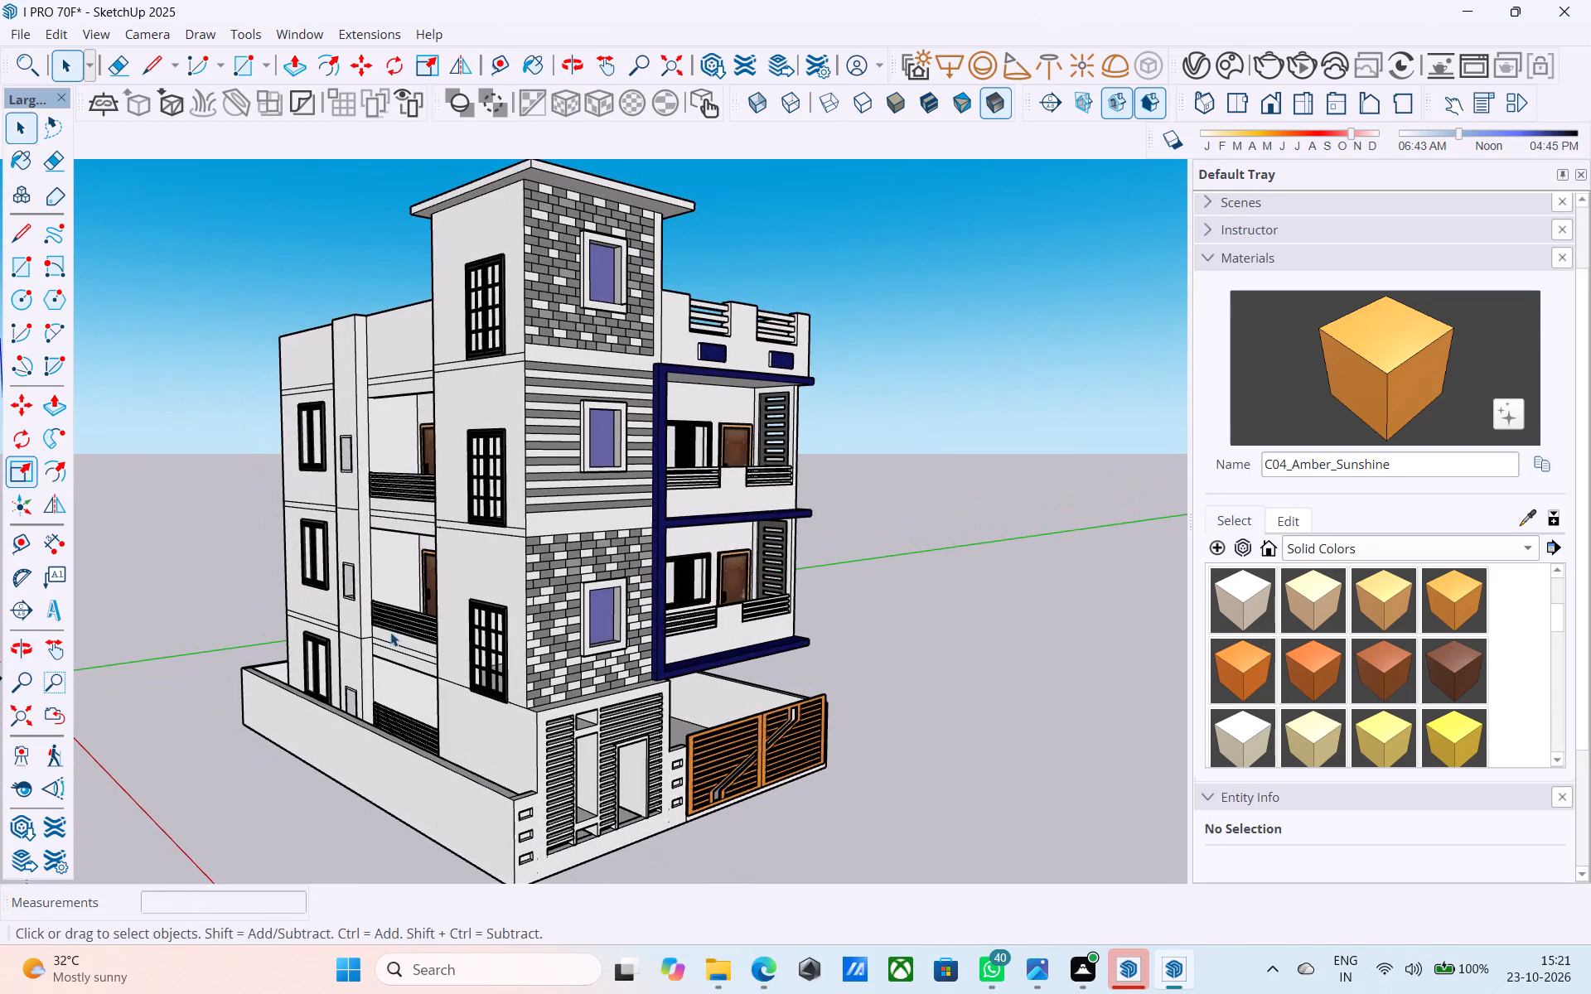
Examine the house's side elevation, including its balconies, railings and windows.
{"action": "middle_click_drag", "start_coordinate": [387, 630], "coordinate": [375, 634]}
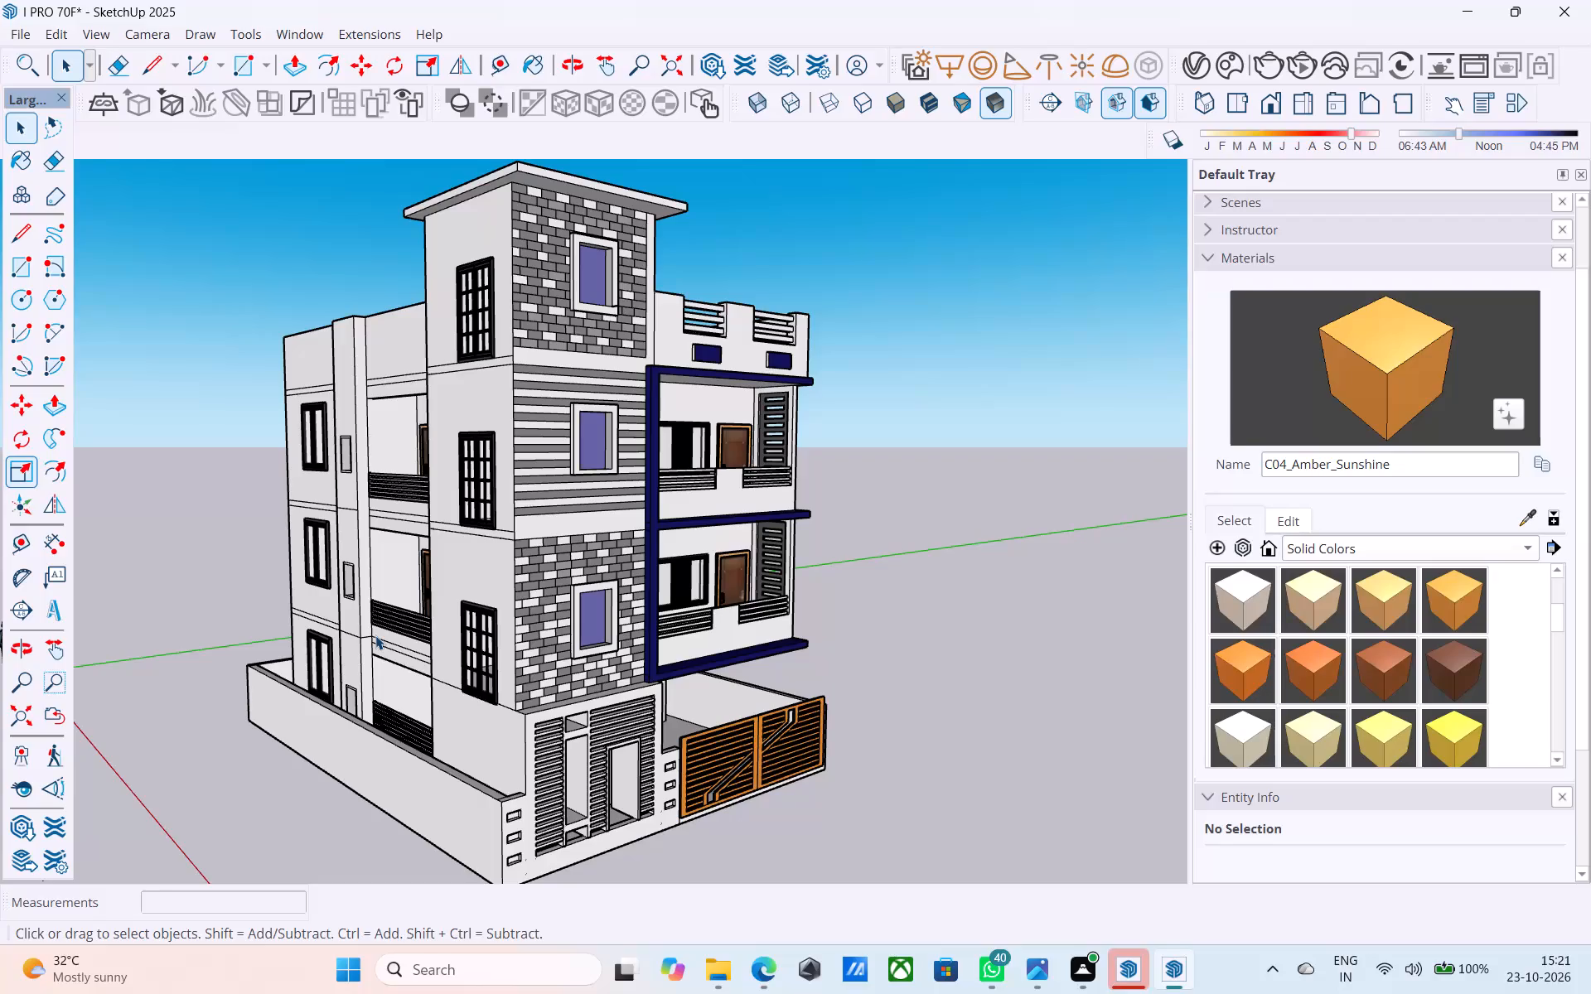
{"action": "middle_click_drag", "start_coordinate": [331, 550], "coordinate": [504, 537]}
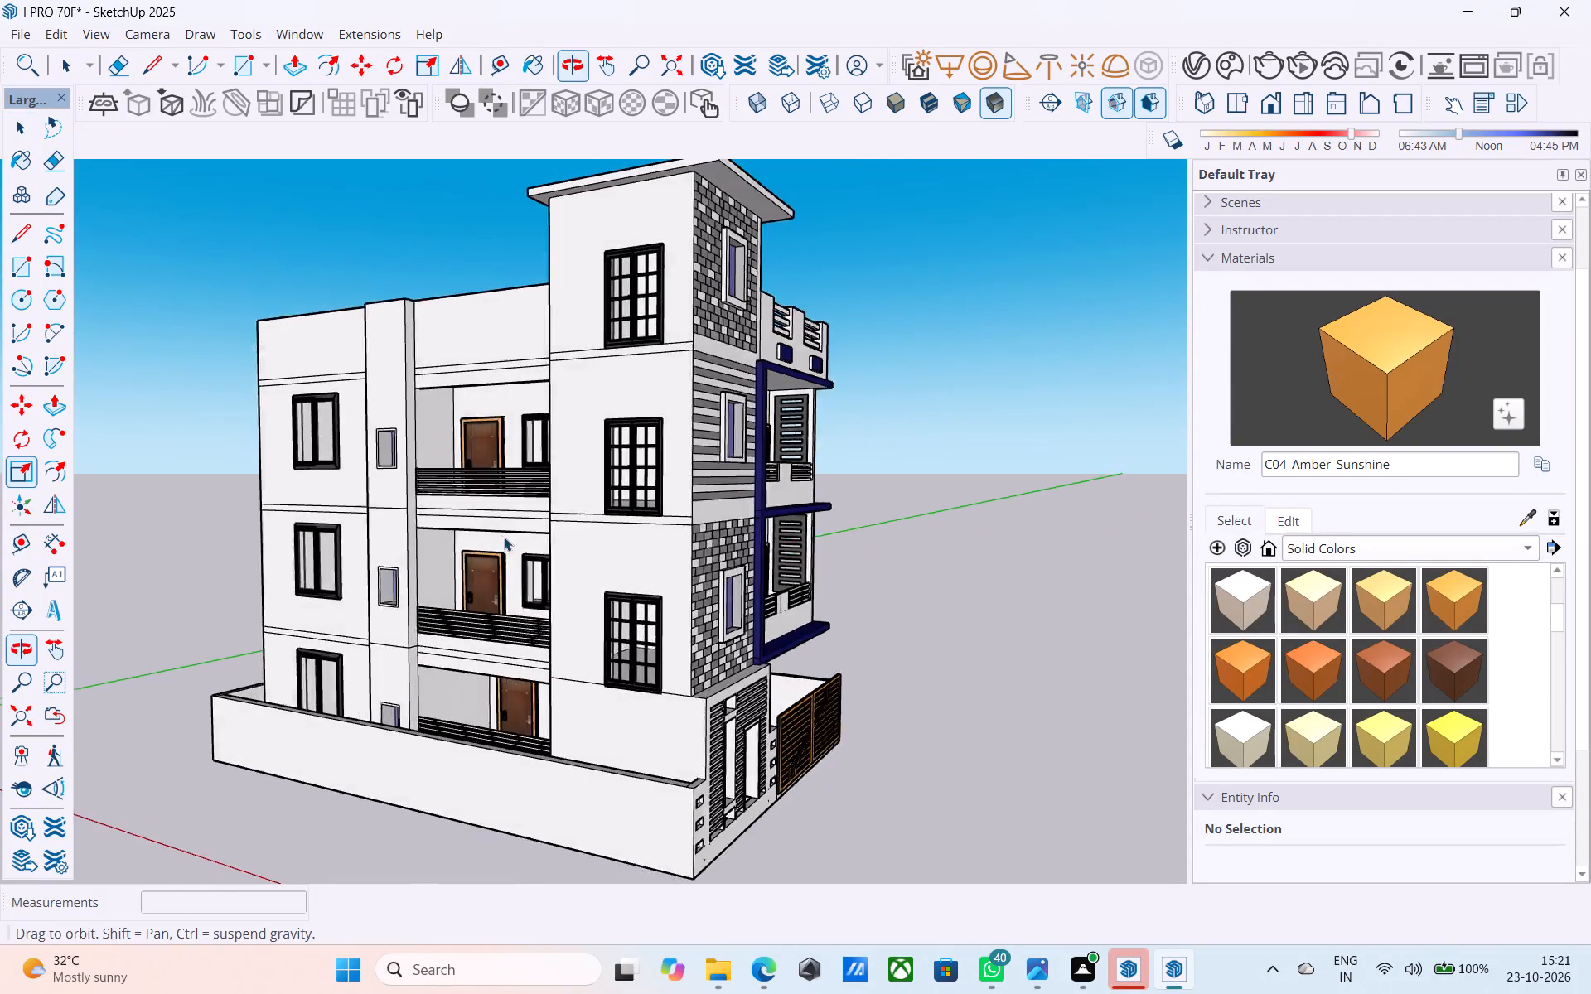
{"action": "middle_click_drag", "start_coordinate": [504, 537], "coordinate": [503, 537]}
{"action": "scroll", "coordinate": [505, 533], "scroll_direction": "up", "scroll_amount": 8}
{"action": "scroll", "coordinate": [515, 496], "scroll_direction": "down", "scroll_amount": 6}
{"action": "middle_click_drag", "start_coordinate": [511, 488], "coordinate": [513, 475]}
{"action": "scroll", "coordinate": [513, 475], "scroll_direction": "up", "scroll_amount": 2}
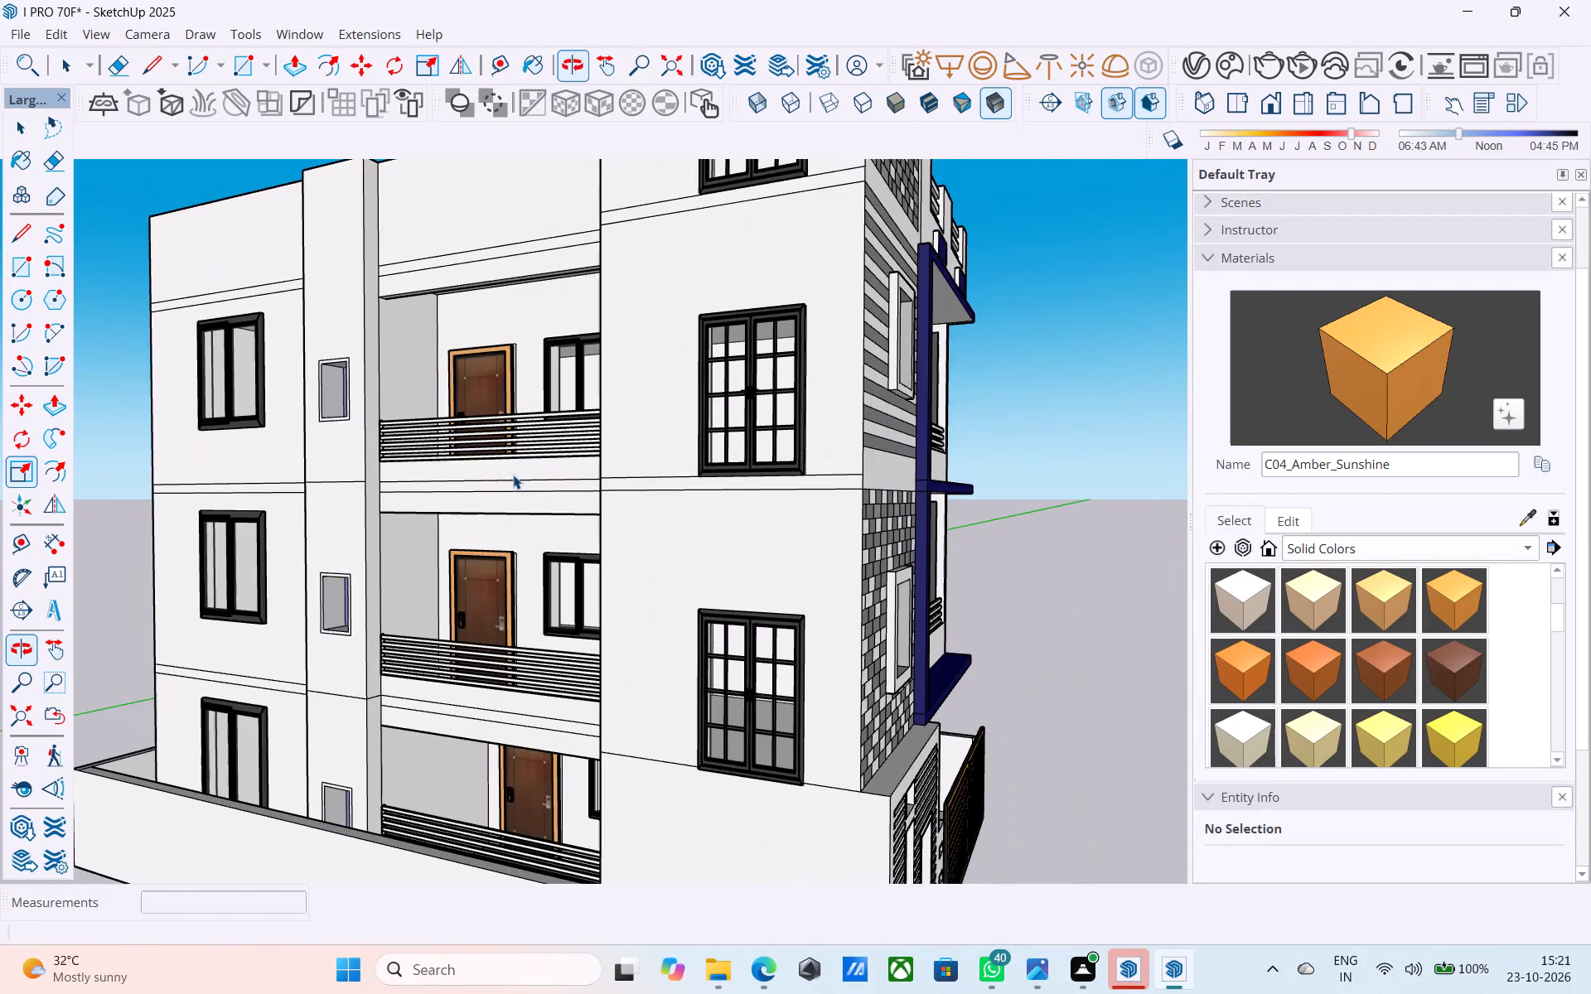
{"action": "middle_click_drag", "start_coordinate": [510, 477], "coordinate": [476, 493]}
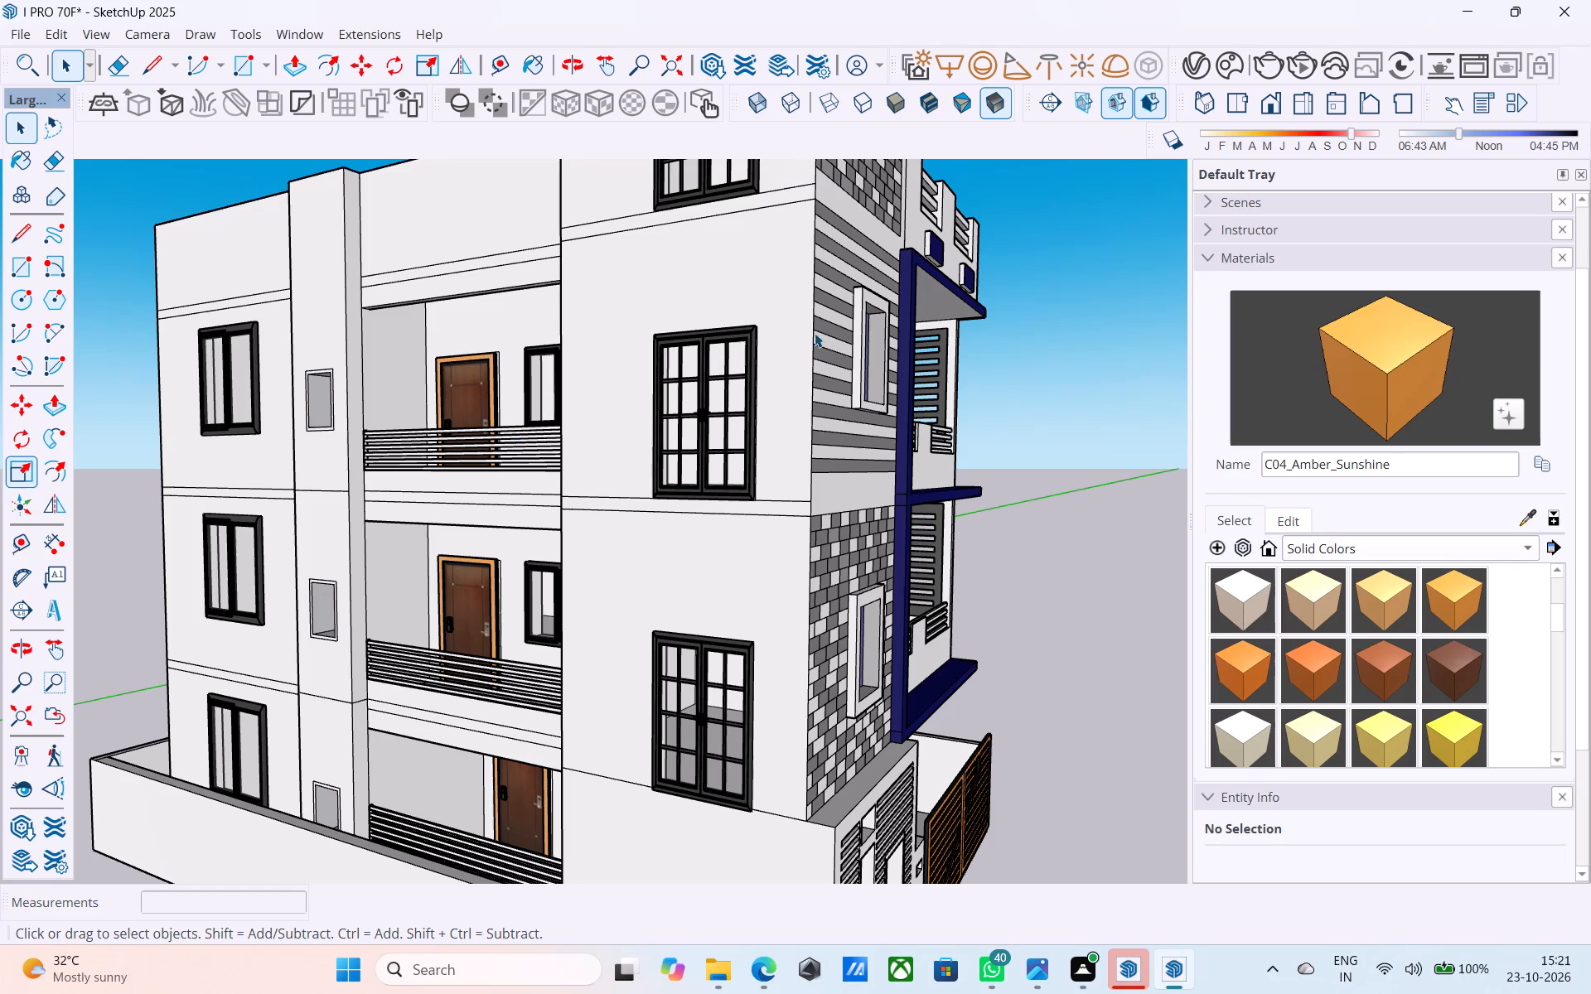
Open the house group for editing and paint the uppermost side-balcony railing with M08_Obsidian_Black from Solid Colors.
{"action": "middle_click_drag", "start_coordinate": [495, 432], "coordinate": [433, 607]}
{"action": "scroll", "coordinate": [418, 598], "scroll_direction": "up", "scroll_amount": 15}
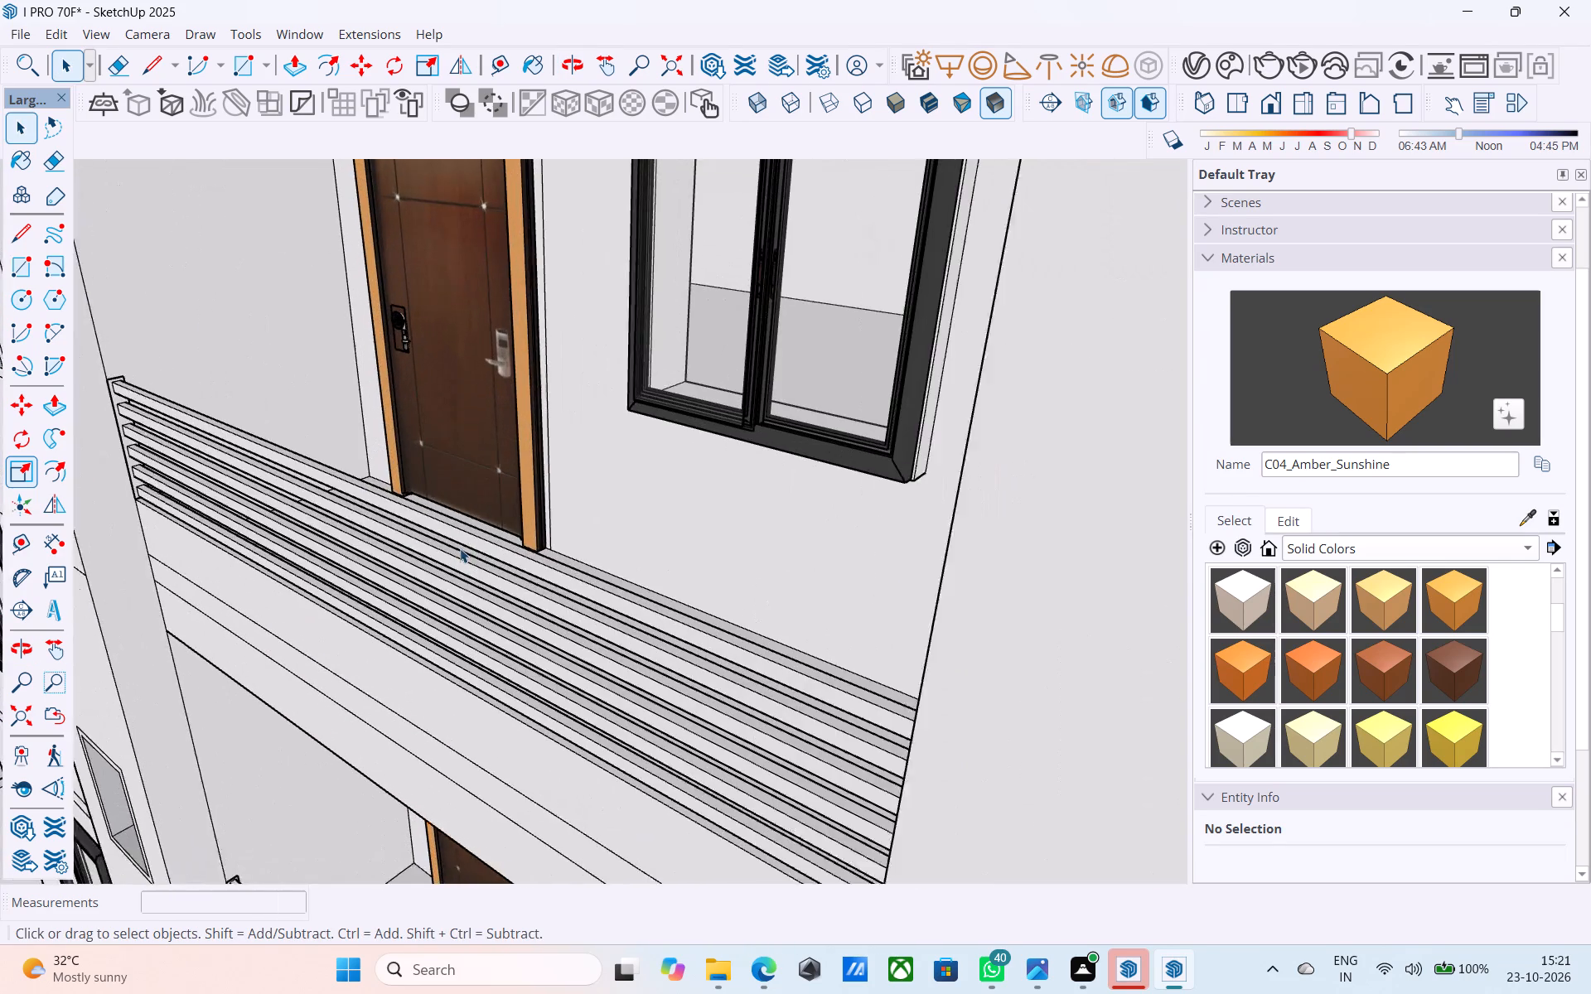
{"action": "middle_click_drag", "start_coordinate": [452, 539], "coordinate": [416, 552]}
{"action": "scroll", "coordinate": [397, 516], "scroll_direction": "up", "scroll_amount": 5}
{"action": "left_click", "coordinate": [413, 478]}
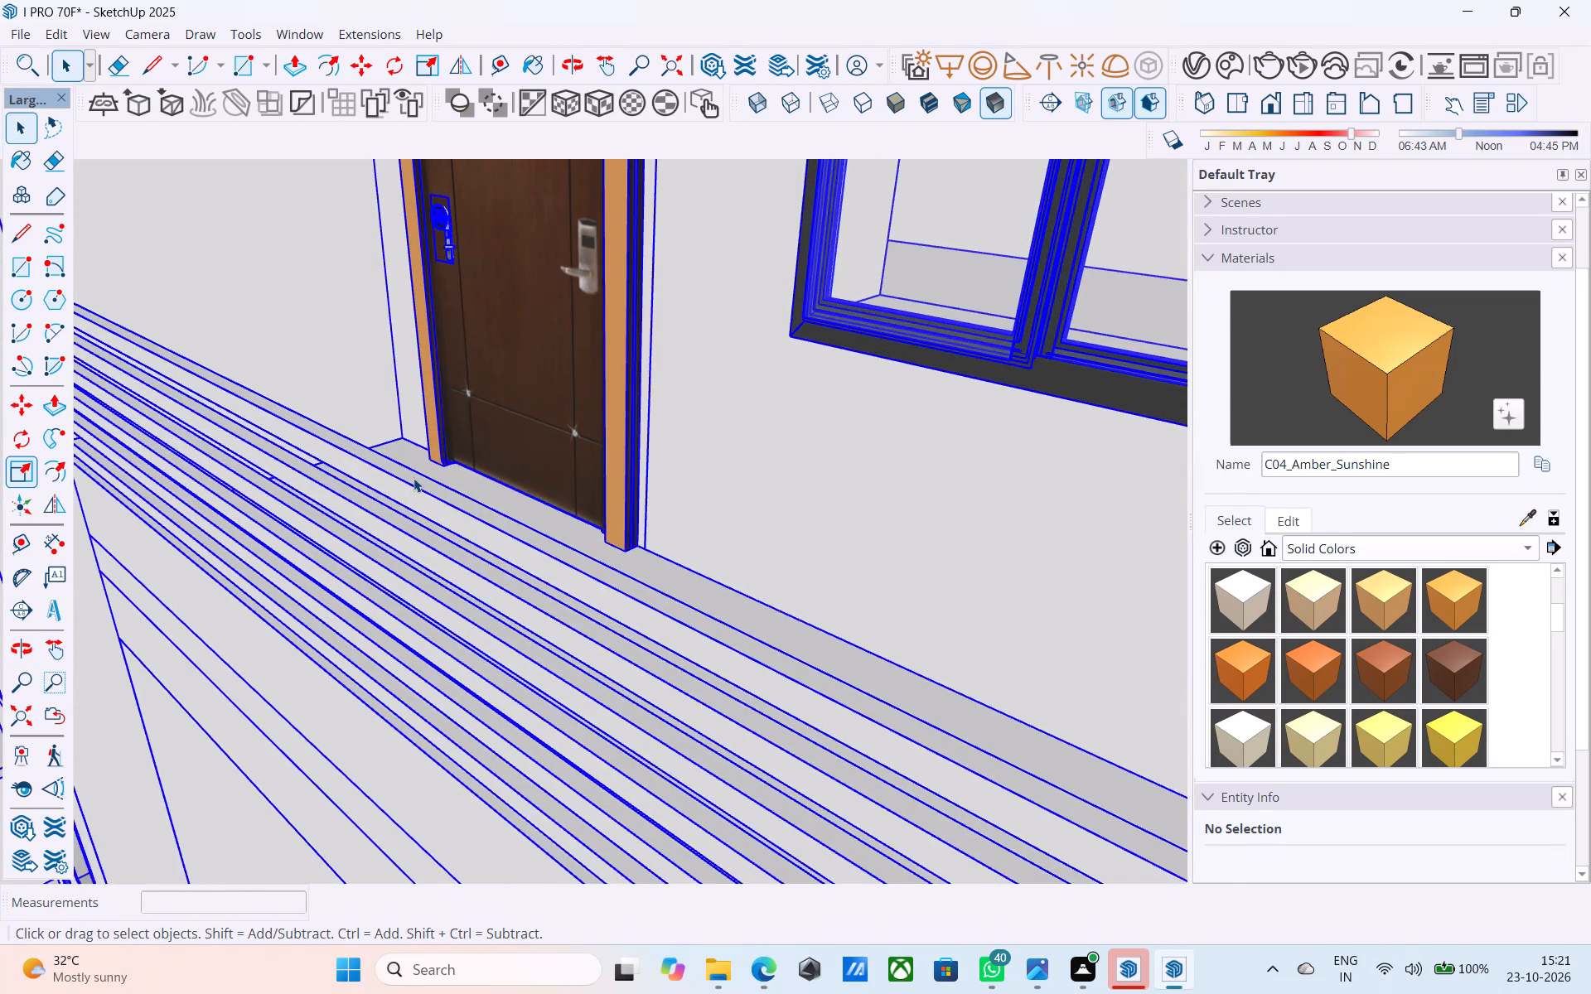
{"action": "double_click", "coordinate": [413, 478]}
{"action": "left_click", "coordinate": [406, 480]}
{"action": "double_click", "coordinate": [405, 480]}
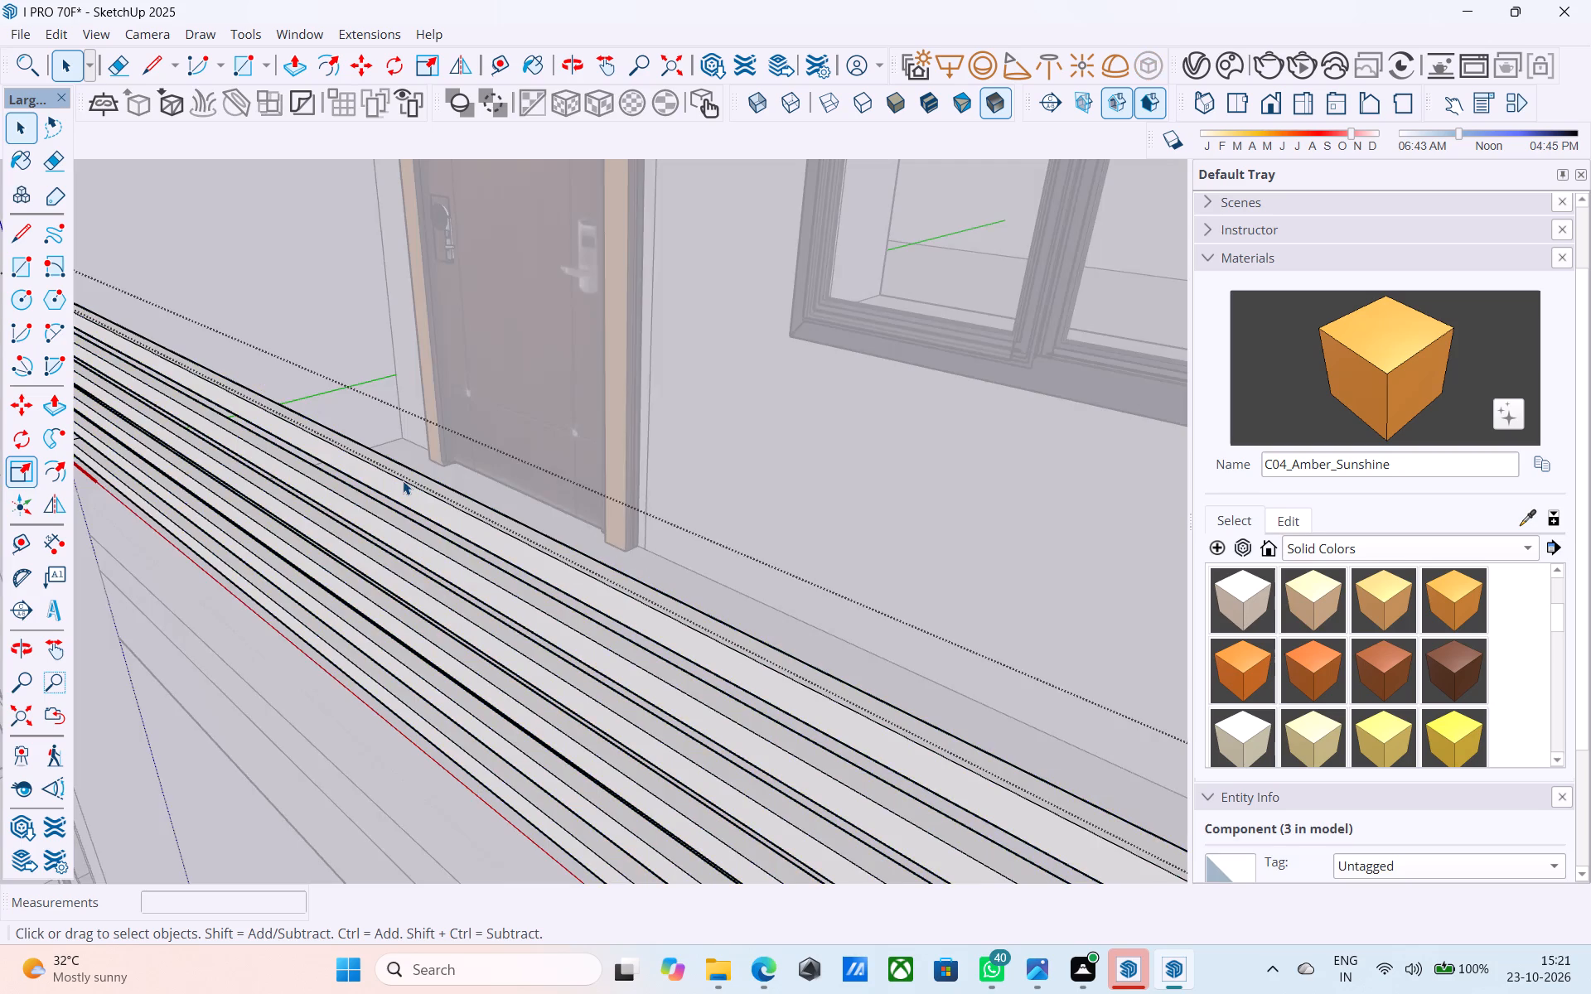
{"action": "scroll", "coordinate": [413, 455], "scroll_direction": "down", "scroll_amount": 20}
{"action": "scroll", "coordinate": [413, 455], "scroll_direction": "down", "scroll_amount": 5}
{"action": "left_click", "coordinate": [825, 446]}
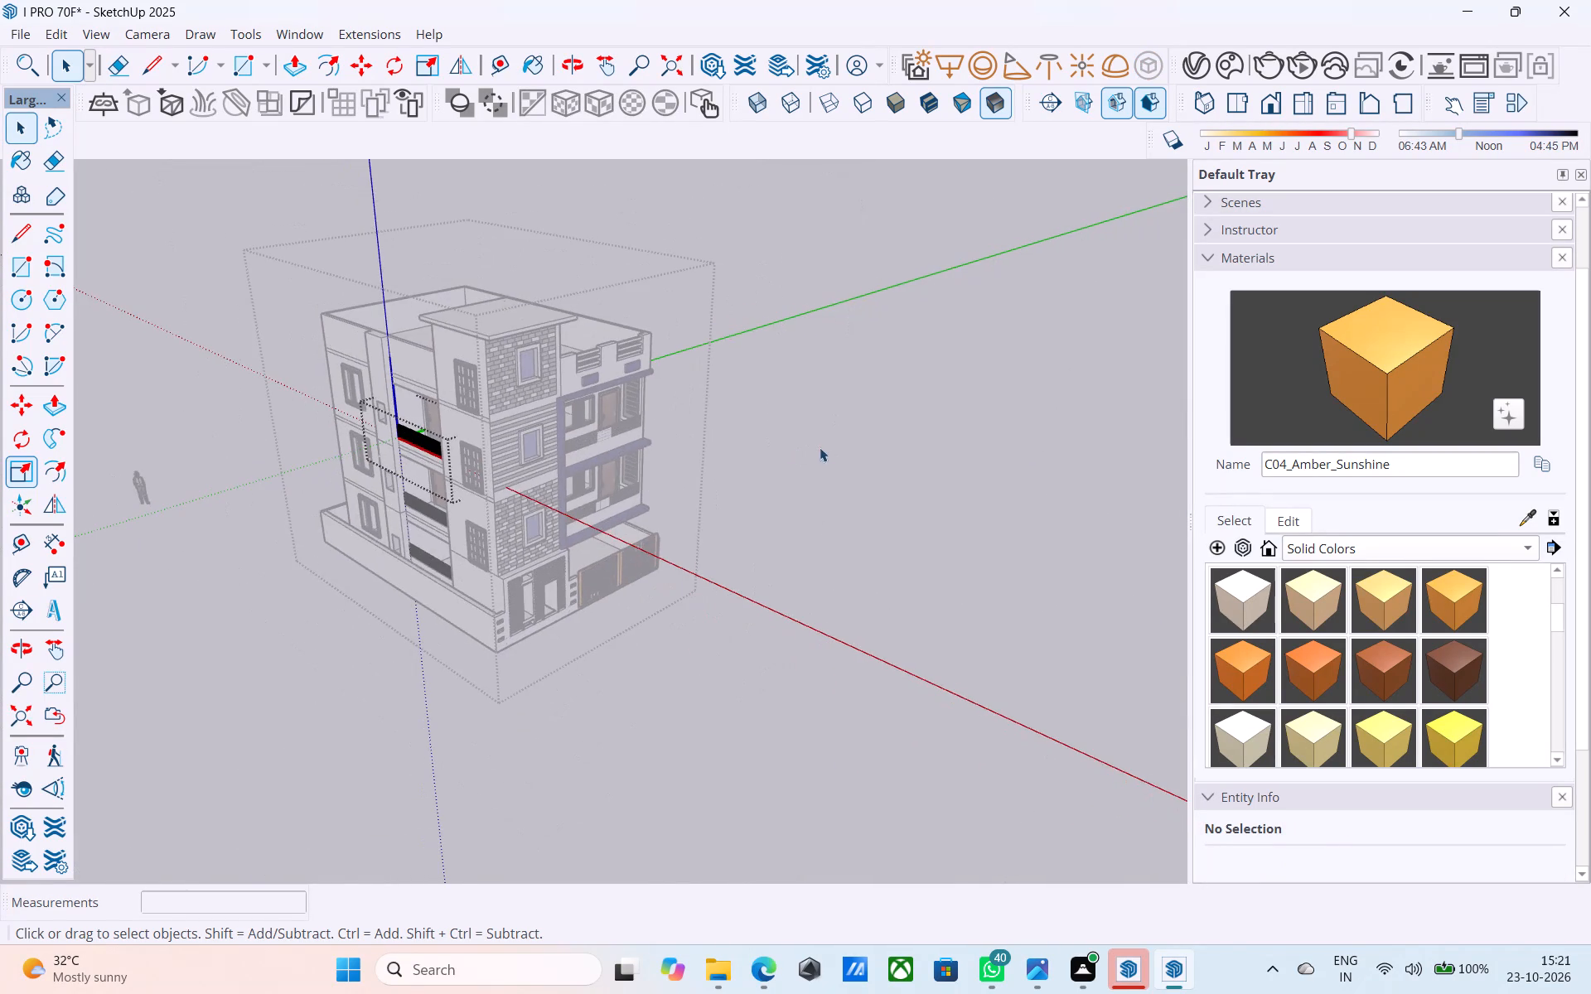
{"action": "middle_click_drag", "start_coordinate": [631, 469], "coordinate": [724, 430]}
{"action": "scroll", "coordinate": [1357, 629], "scroll_direction": "down", "scroll_amount": 20}
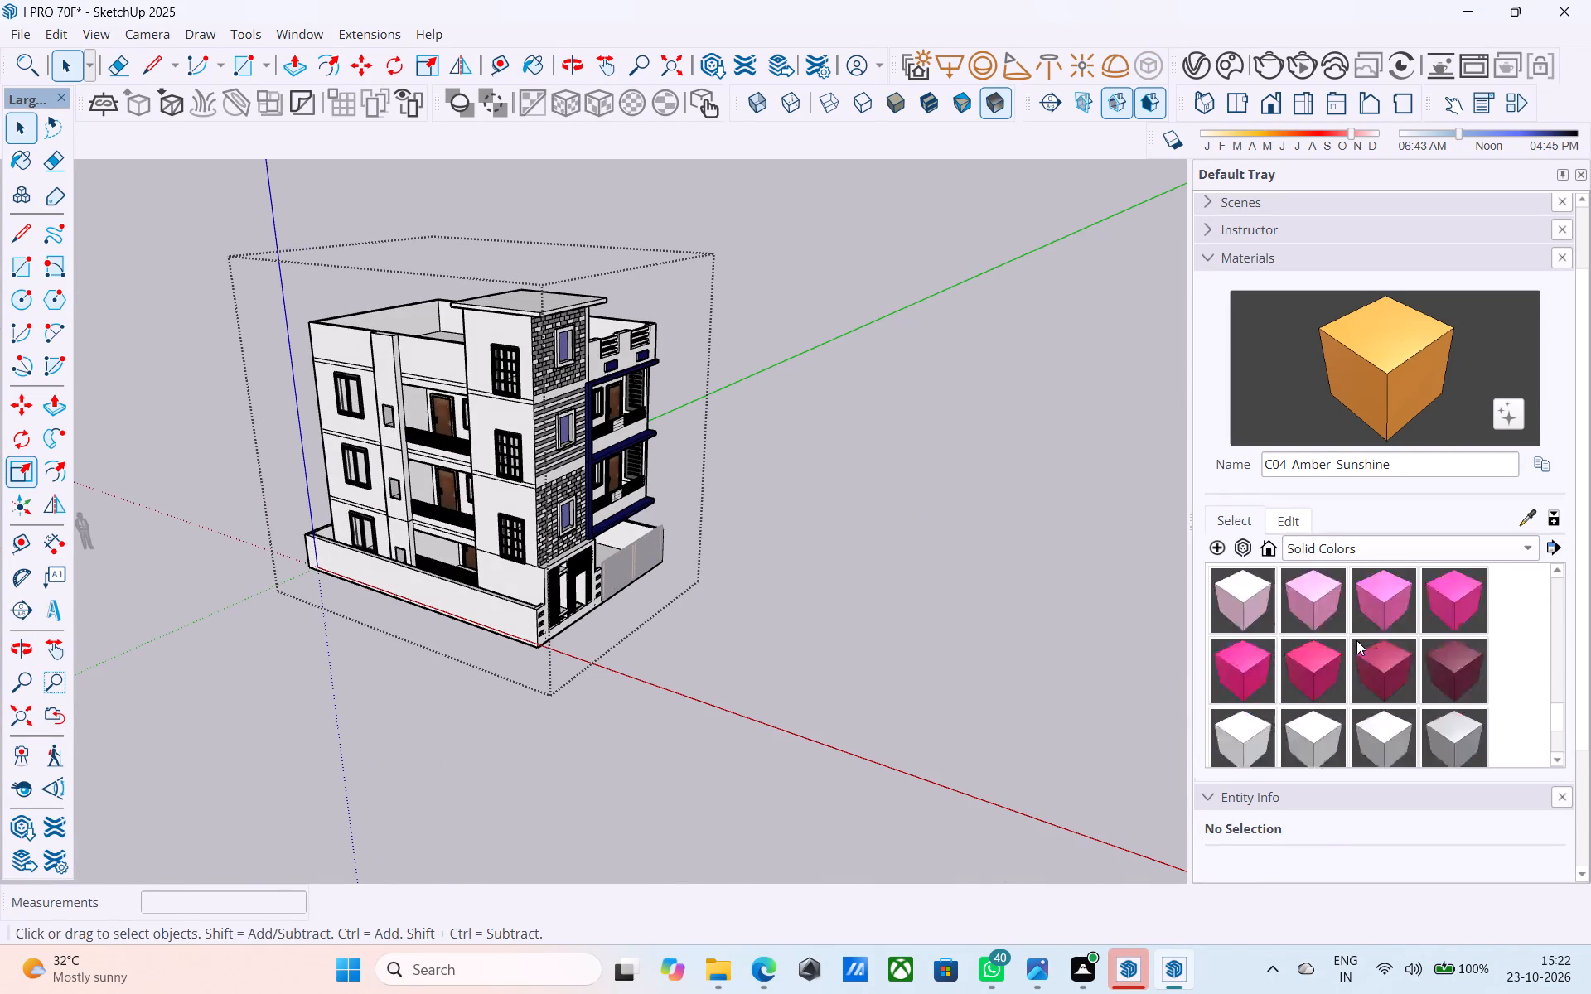
{"action": "scroll", "coordinate": [1356, 640], "scroll_direction": "down", "scroll_amount": 2}
{"action": "left_click", "coordinate": [1253, 604]}
{"action": "scroll", "coordinate": [553, 466], "scroll_direction": "up", "scroll_amount": 13}
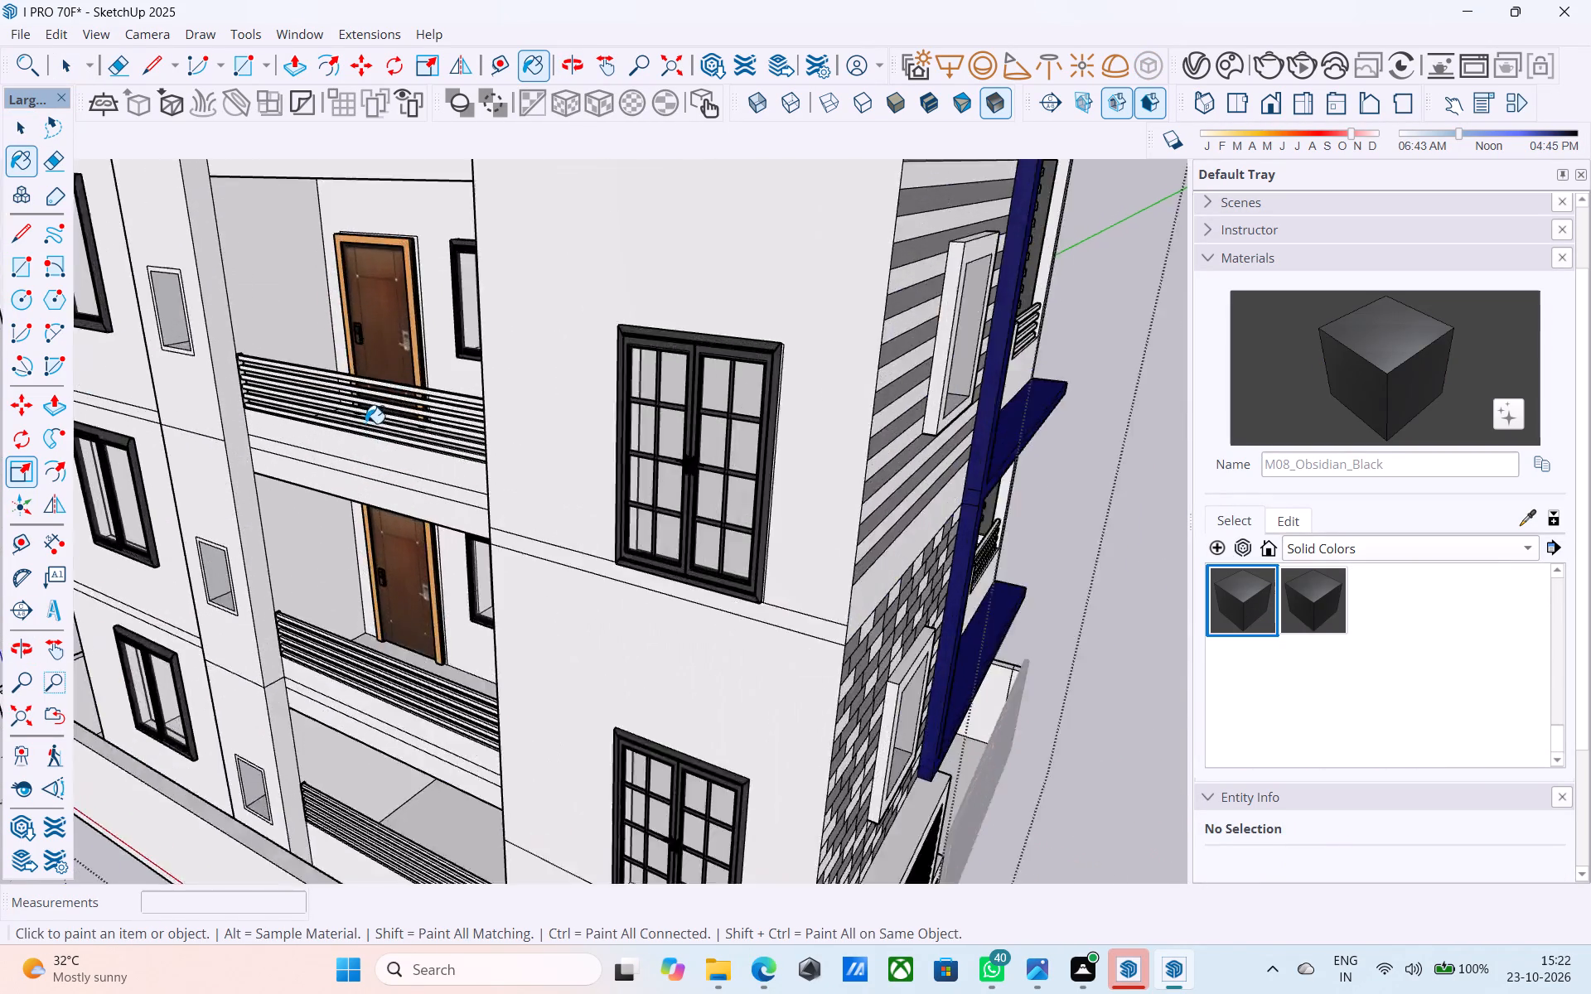
{"action": "scroll", "coordinate": [365, 423], "scroll_direction": "up", "scroll_amount": 11}
{"action": "left_click", "coordinate": [353, 405]}
Paint the two lower side-elevation railings with M08_Obsidian_Black and finish editing the house group.
{"action": "scroll", "coordinate": [353, 406], "scroll_direction": "down", "scroll_amount": 13}
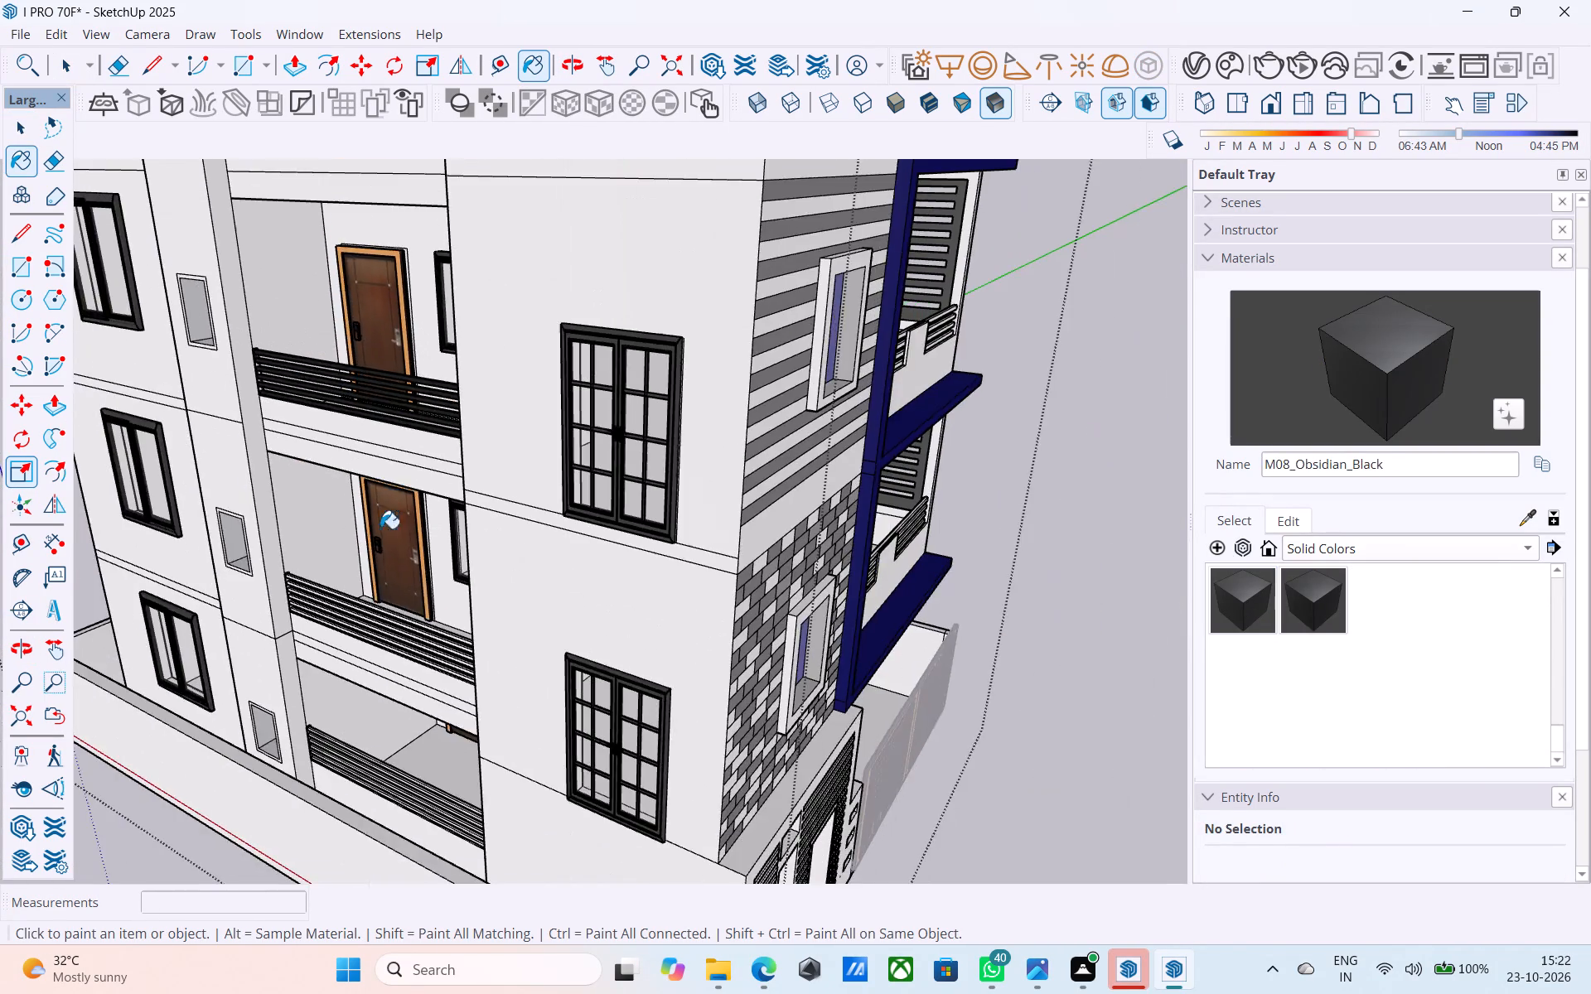
{"action": "scroll", "coordinate": [360, 627], "scroll_direction": "up", "scroll_amount": 16}
{"action": "left_click", "coordinate": [359, 608]}
{"action": "scroll", "coordinate": [355, 415], "scroll_direction": "down", "scroll_amount": 3}
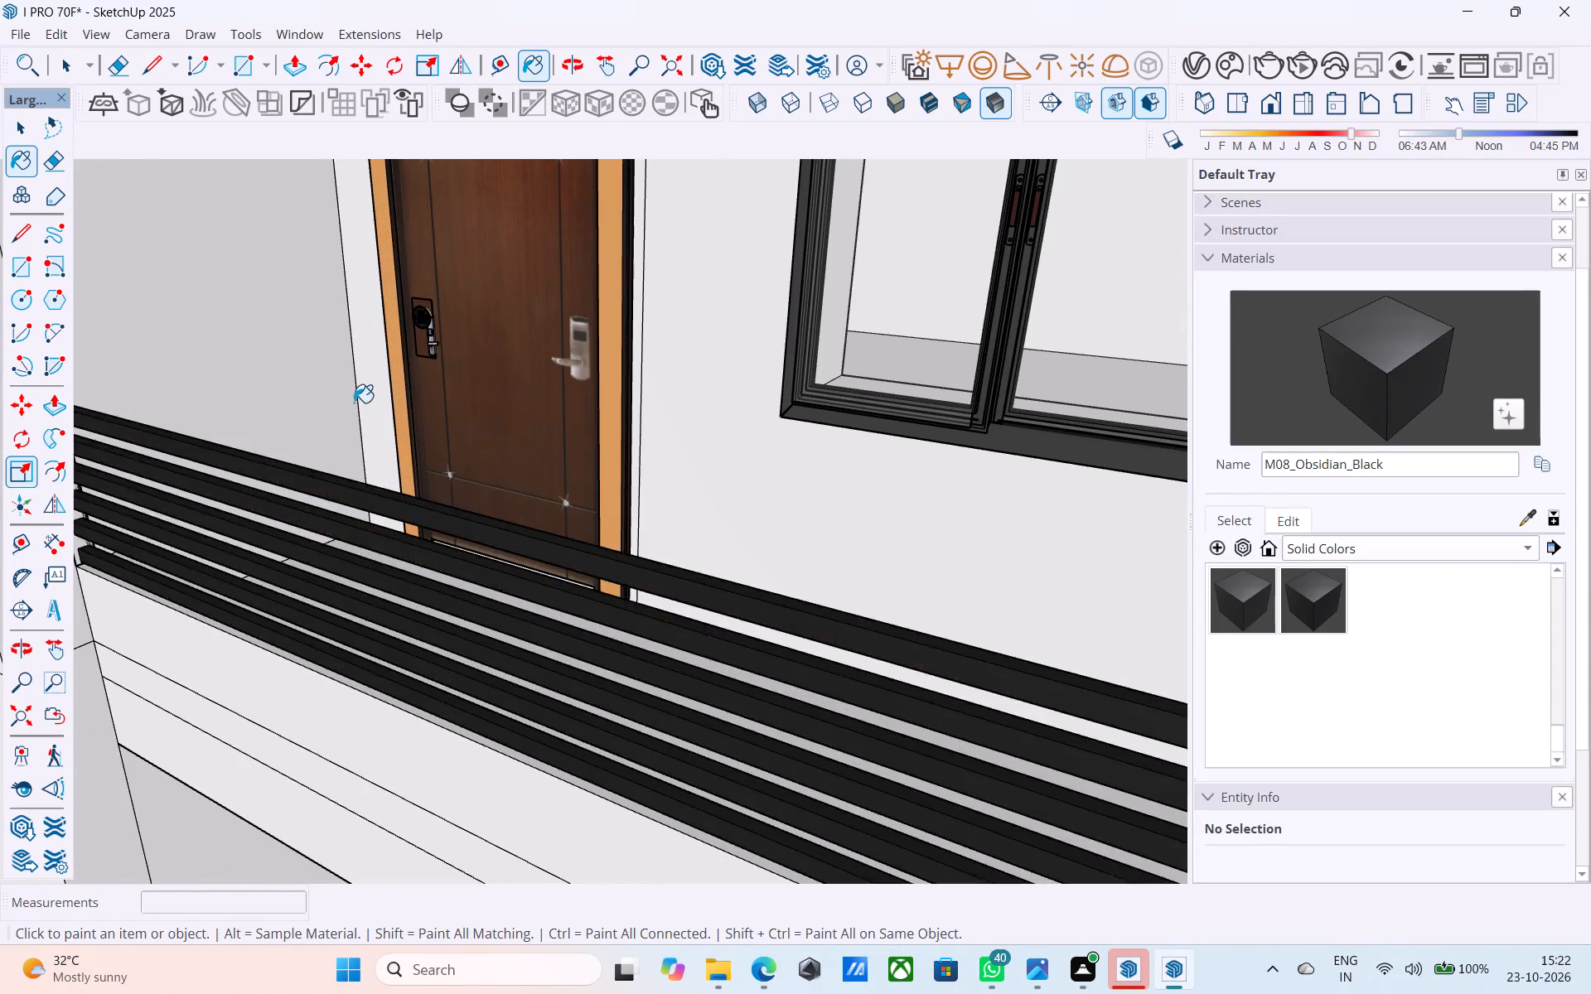
{"action": "scroll", "coordinate": [354, 403], "scroll_direction": "down", "scroll_amount": 10}
{"action": "scroll", "coordinate": [380, 658], "scroll_direction": "up", "scroll_amount": 1}
{"action": "scroll", "coordinate": [378, 655], "scroll_direction": "down", "scroll_amount": 1}
{"action": "scroll", "coordinate": [377, 654], "scroll_direction": "up", "scroll_amount": 19}
{"action": "left_click", "coordinate": [375, 616]}
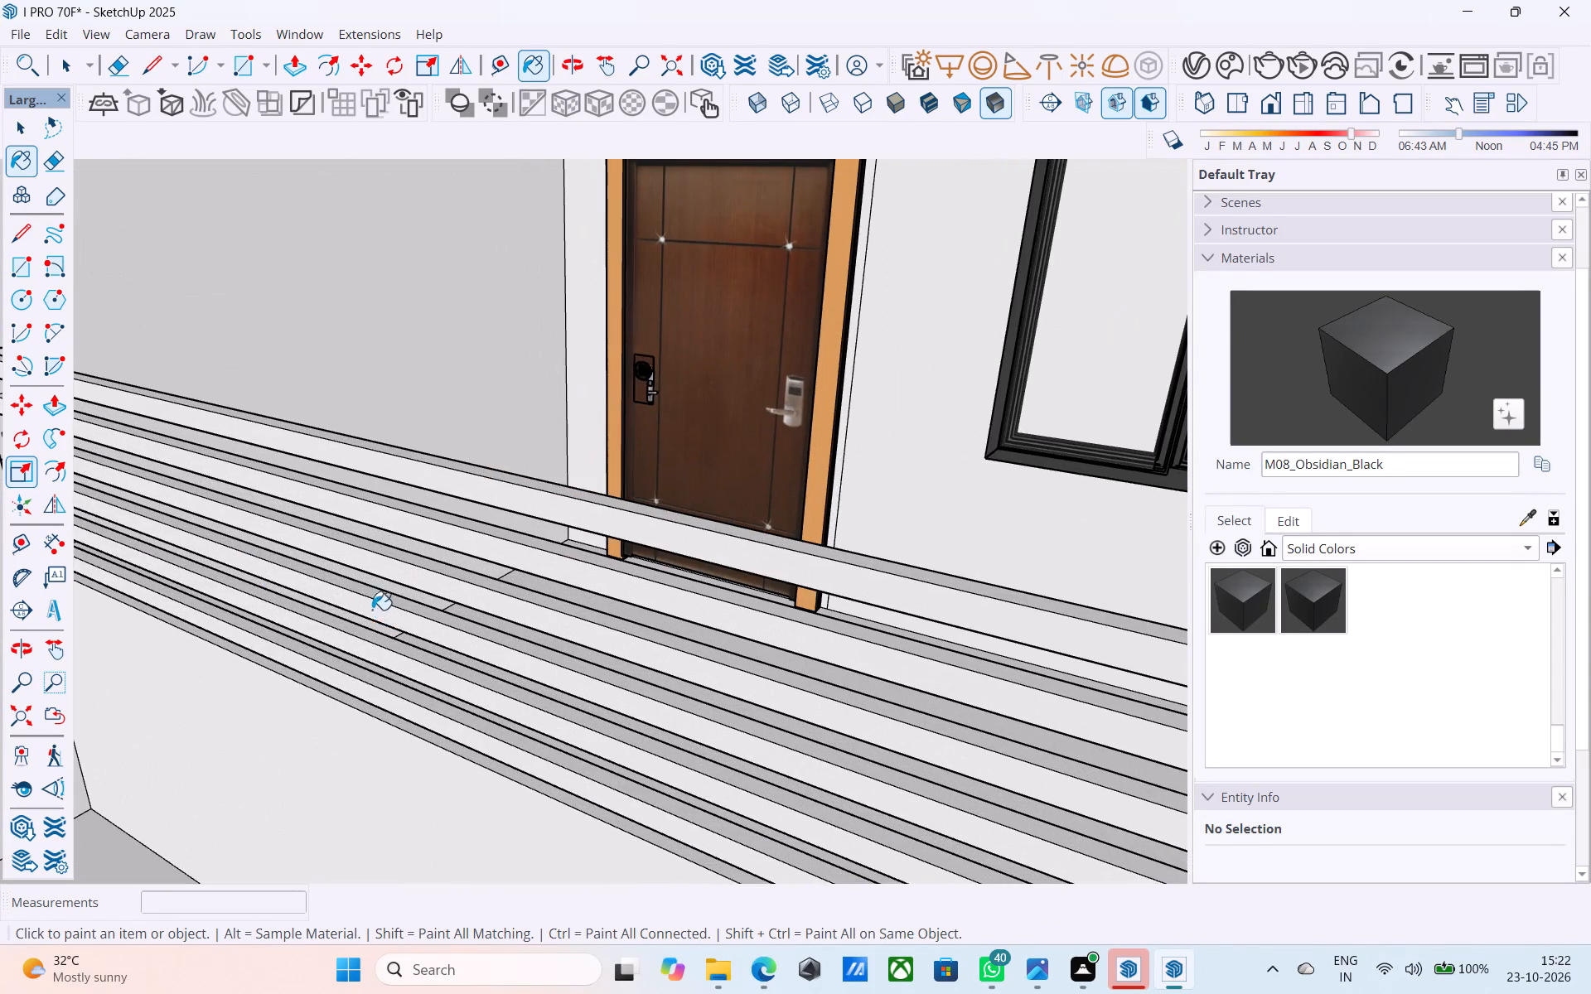
{"action": "scroll", "coordinate": [365, 581], "scroll_direction": "down", "scroll_amount": 20}
{"action": "scroll", "coordinate": [365, 581], "scroll_direction": "down", "scroll_amount": 14}
{"action": "middle_click_drag", "start_coordinate": [351, 575], "coordinate": [282, 509]}
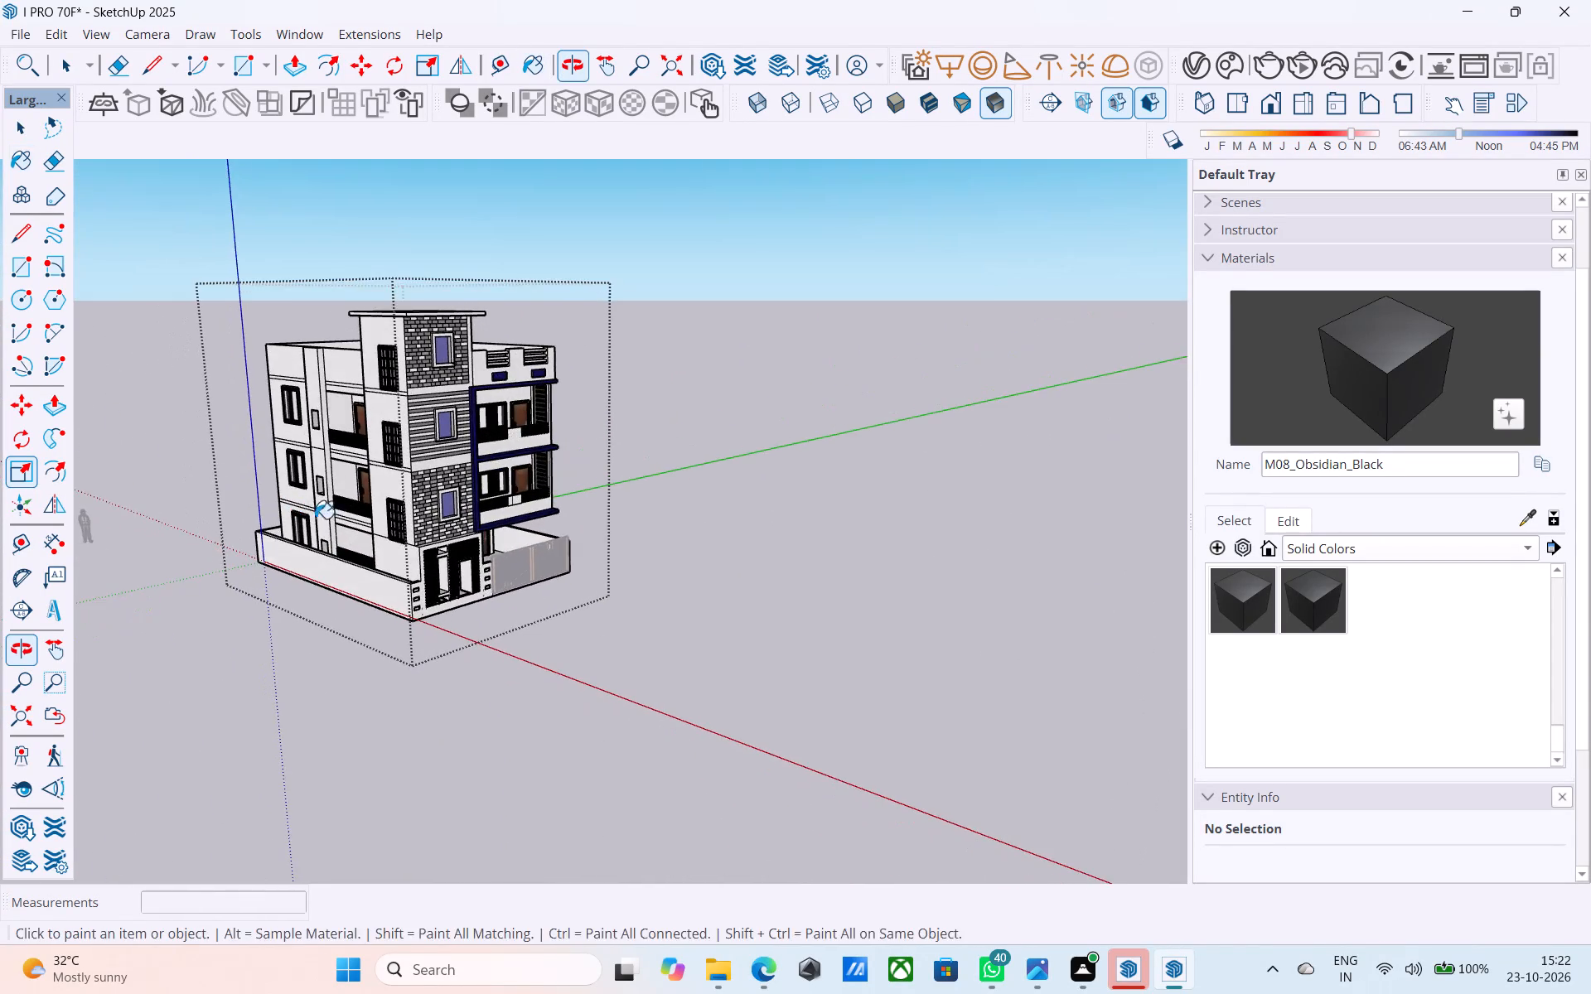
{"action": "middle_click_drag", "start_coordinate": [372, 538], "coordinate": [404, 566]}
{"action": "key", "text": "space"}
{"action": "left_click", "coordinate": [727, 514]}
Examine the house's front and side elevations together with the gate from several angles.
{"action": "middle_click_drag", "start_coordinate": [608, 541], "coordinate": [572, 532]}
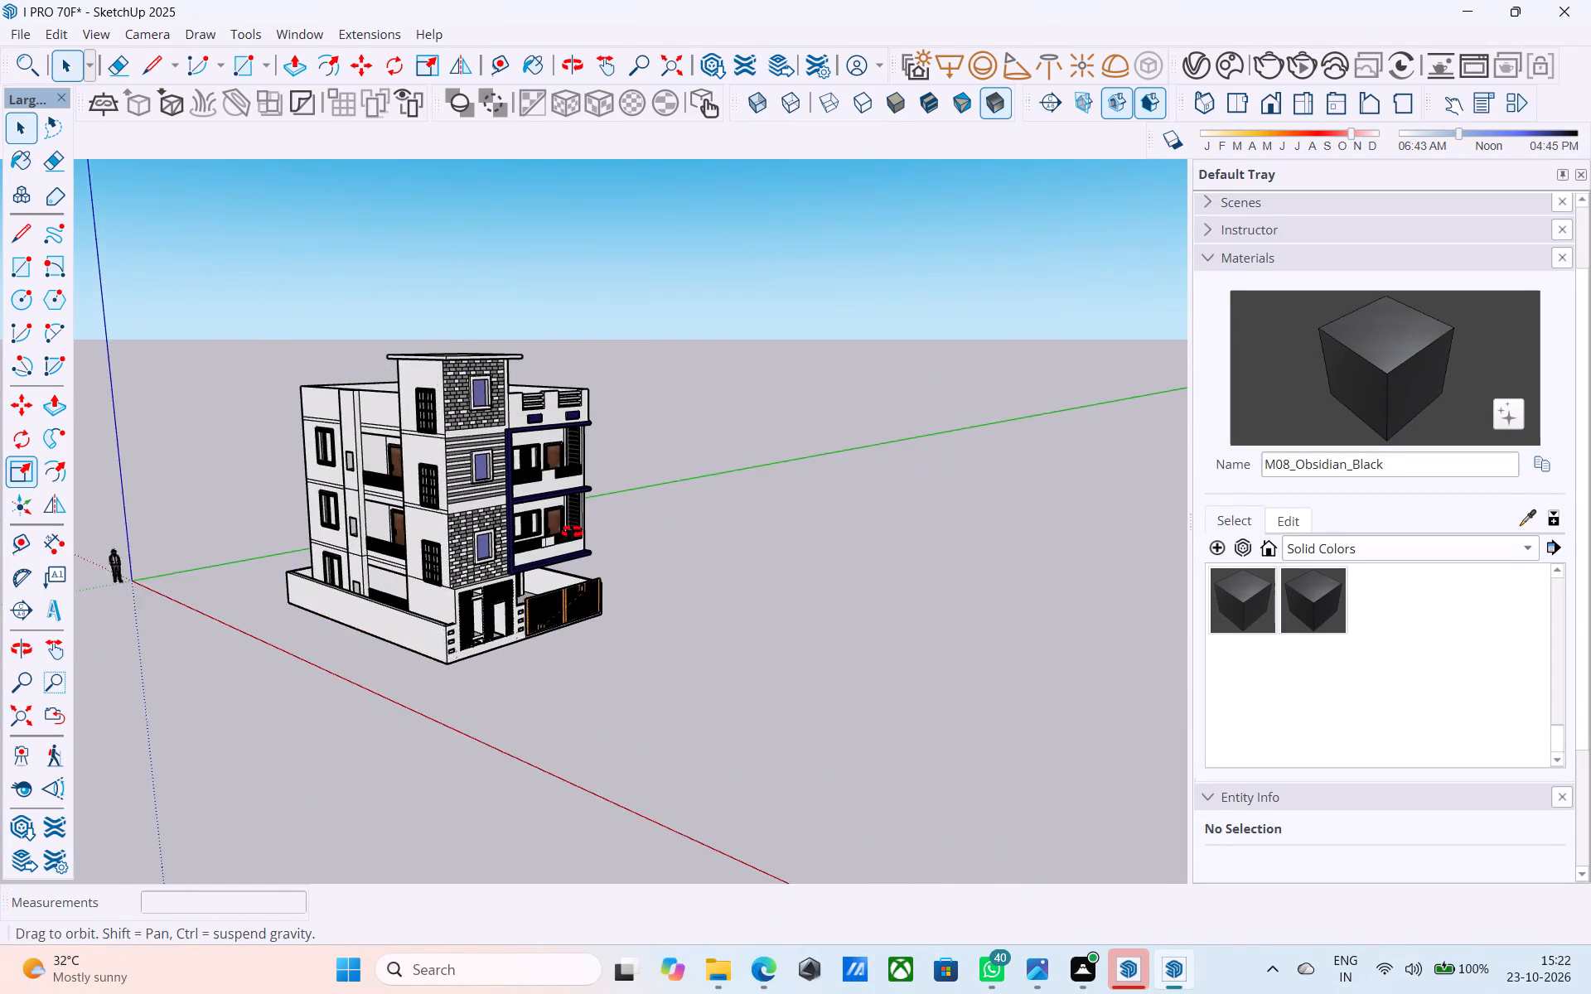
{"action": "middle_click_drag", "start_coordinate": [572, 532], "coordinate": [462, 512]}
{"action": "scroll", "coordinate": [485, 528], "scroll_direction": "up", "scroll_amount": 10}
{"action": "middle_click_drag", "start_coordinate": [559, 613], "coordinate": [604, 560]}
{"action": "scroll", "coordinate": [612, 555], "scroll_direction": "up", "scroll_amount": 1}
{"action": "scroll", "coordinate": [622, 545], "scroll_direction": "down", "scroll_amount": 5}
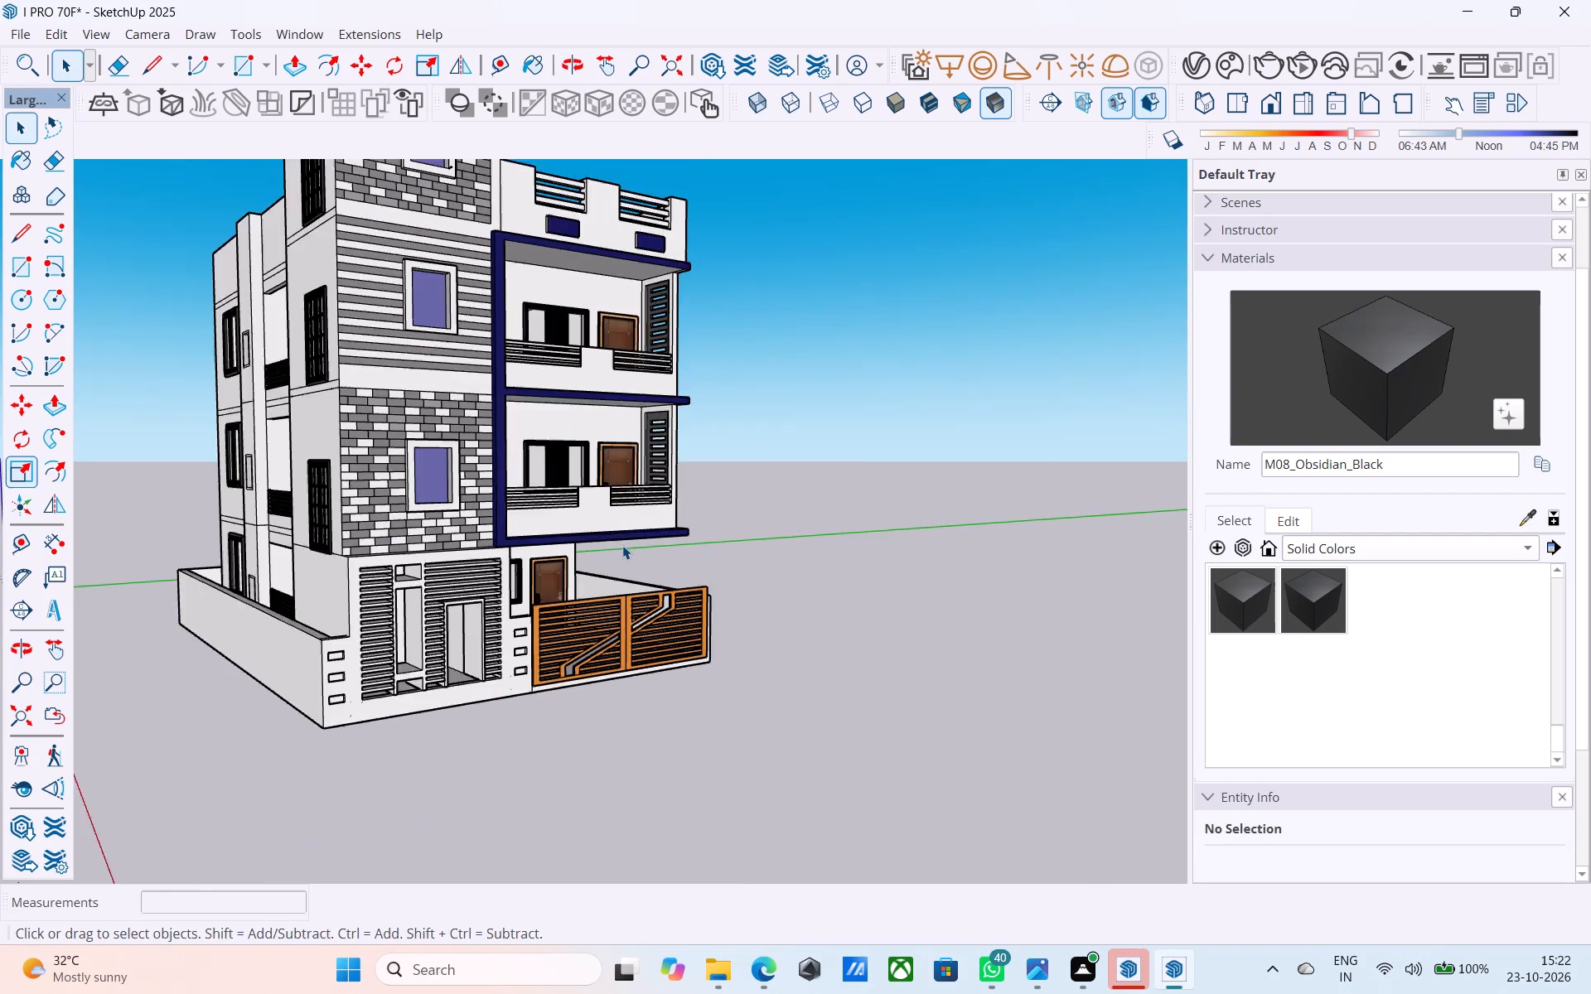
{"action": "middle_click_drag", "start_coordinate": [622, 545], "coordinate": [717, 617]}
{"action": "middle_click_drag", "start_coordinate": [697, 606], "coordinate": [708, 566], "text": "shift"}
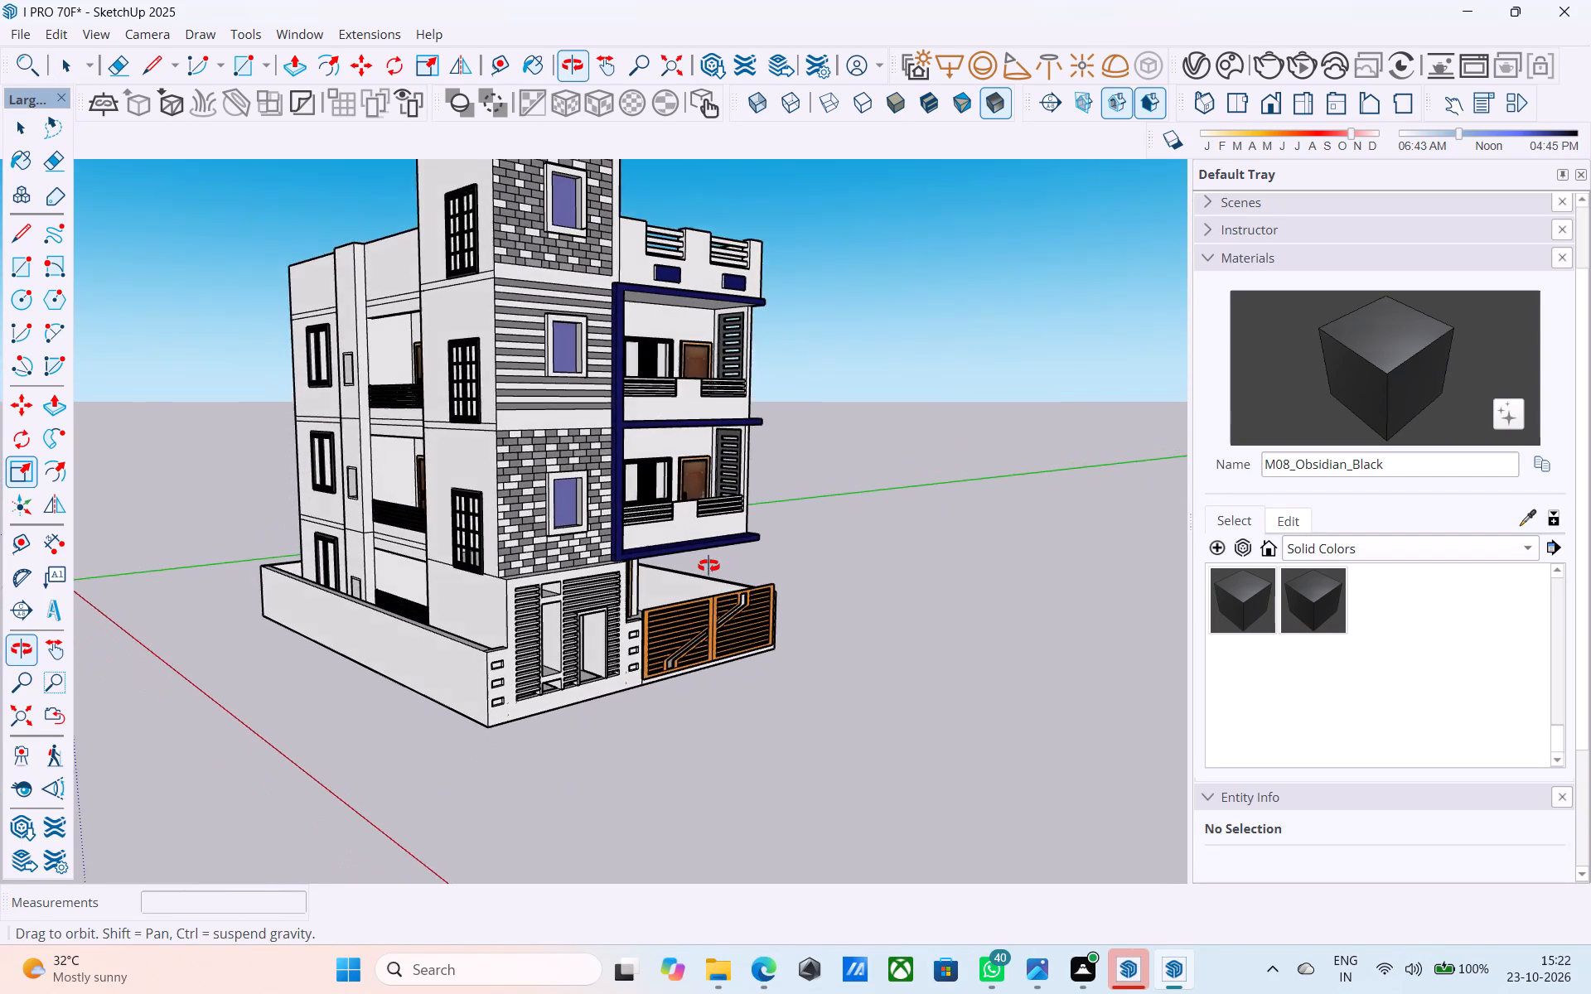
{"action": "middle_click_drag", "start_coordinate": [708, 566], "coordinate": [703, 566], "text": "shift"}
{"action": "middle_click_drag", "start_coordinate": [713, 571], "coordinate": [791, 629], "text": "shift"}
{"action": "middle_click_drag", "start_coordinate": [759, 608], "coordinate": [742, 596], "text": "shift"}
{"action": "middle_click_drag", "start_coordinate": [784, 614], "coordinate": [767, 601], "text": "shift"}
Run a V-Ray test render of the whole house in a corner view and close the frame buffer.
{"action": "scroll", "coordinate": [760, 599], "scroll_direction": "down", "scroll_amount": 1}
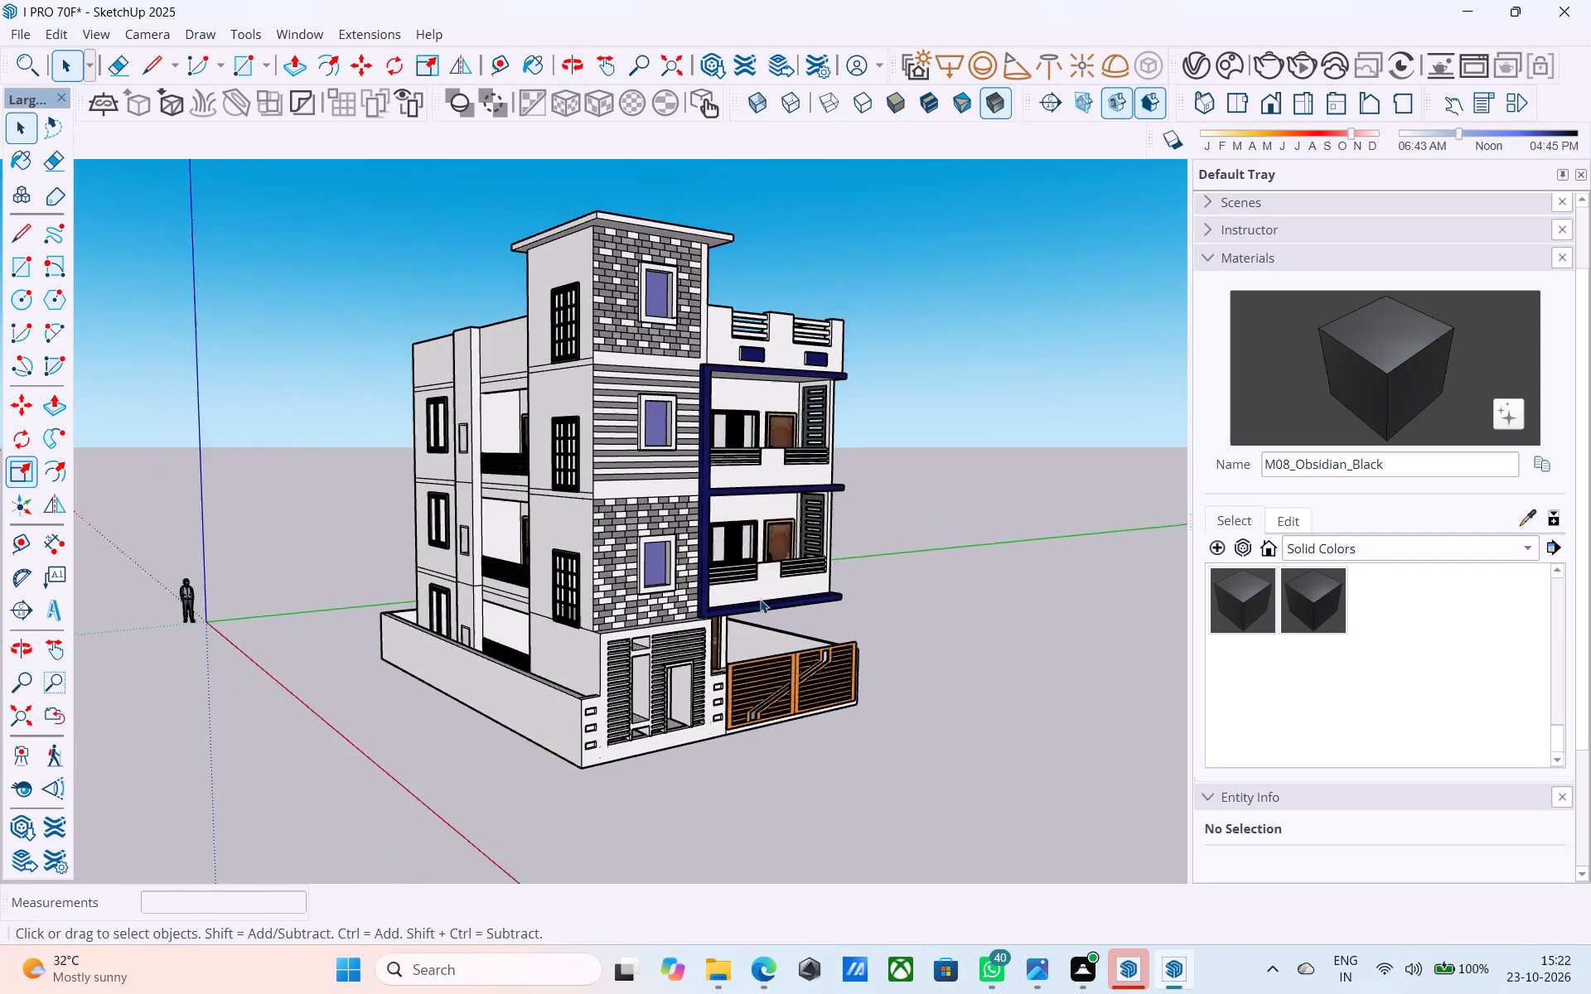
{"action": "middle_click_drag", "start_coordinate": [760, 607], "coordinate": [786, 649], "text": "shift"}
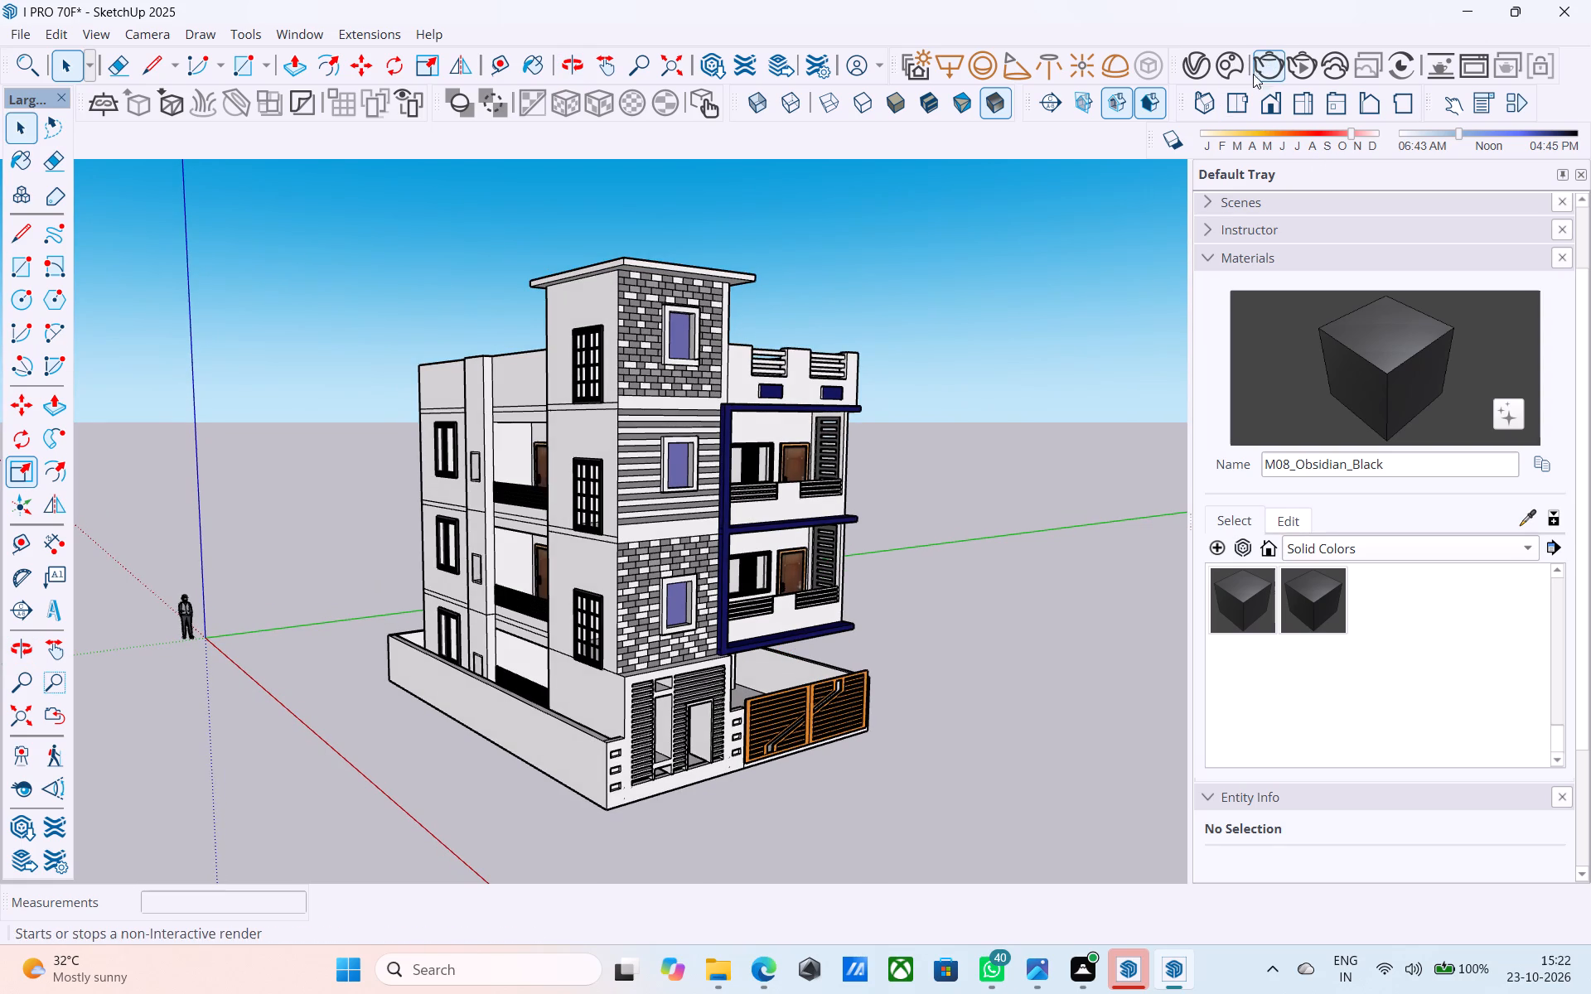
{"action": "left_click", "coordinate": [1267, 54]}
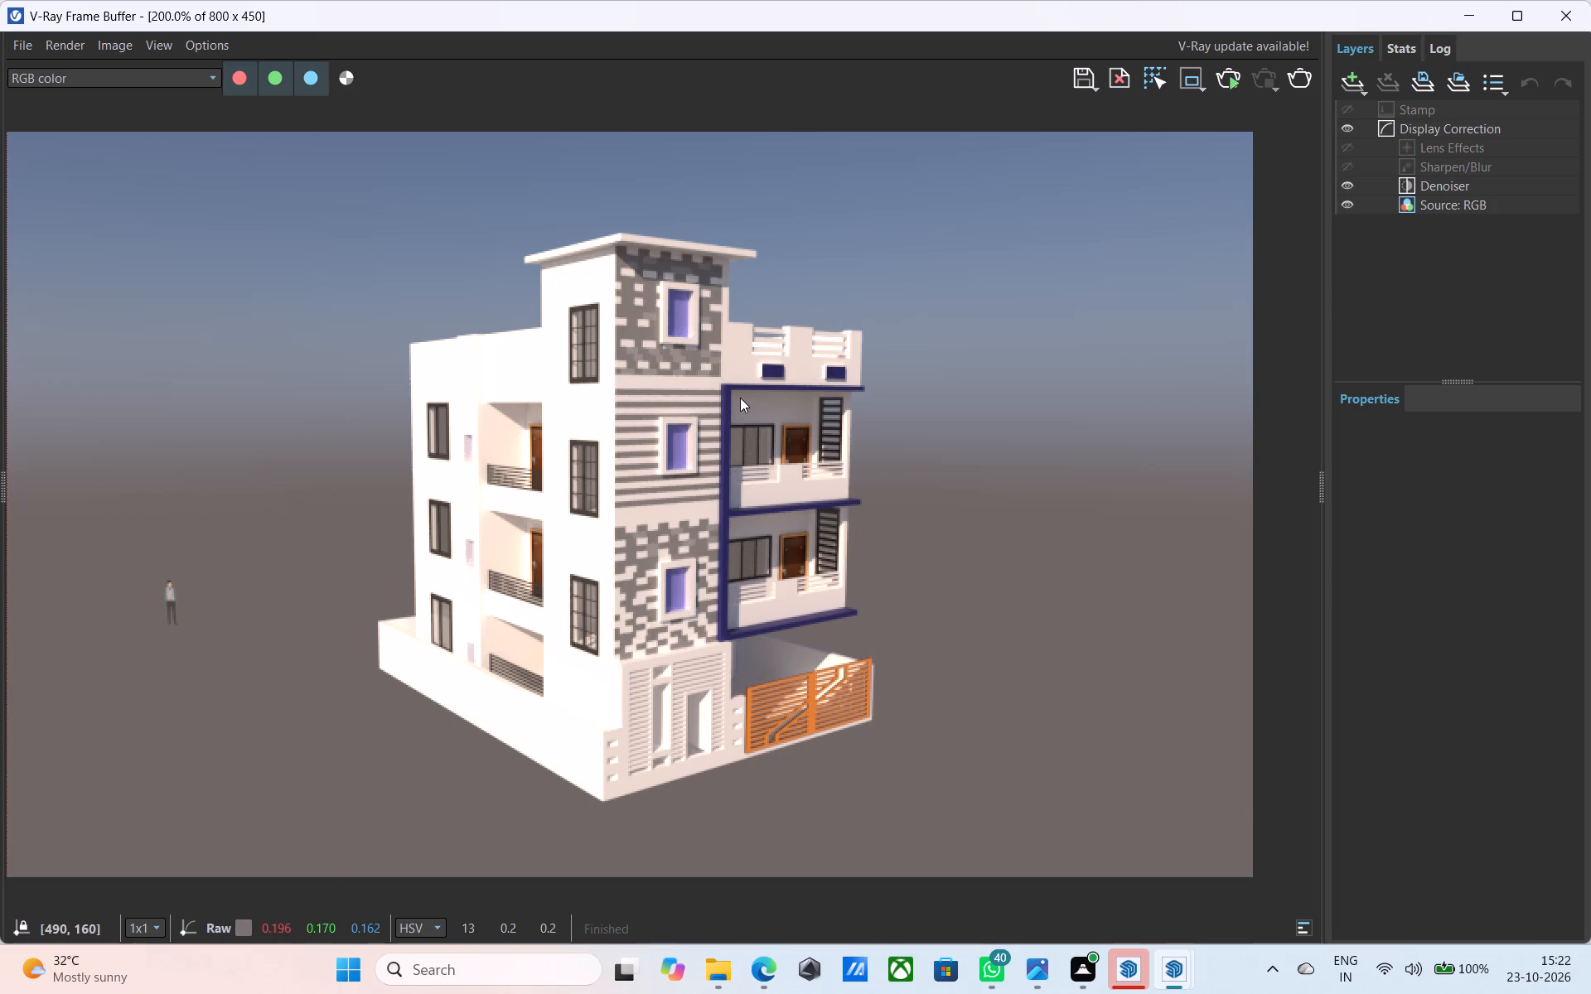
{"action": "scroll", "coordinate": [734, 398], "scroll_direction": "down", "scroll_amount": 2}
{"action": "left_click", "coordinate": [1564, 9]}
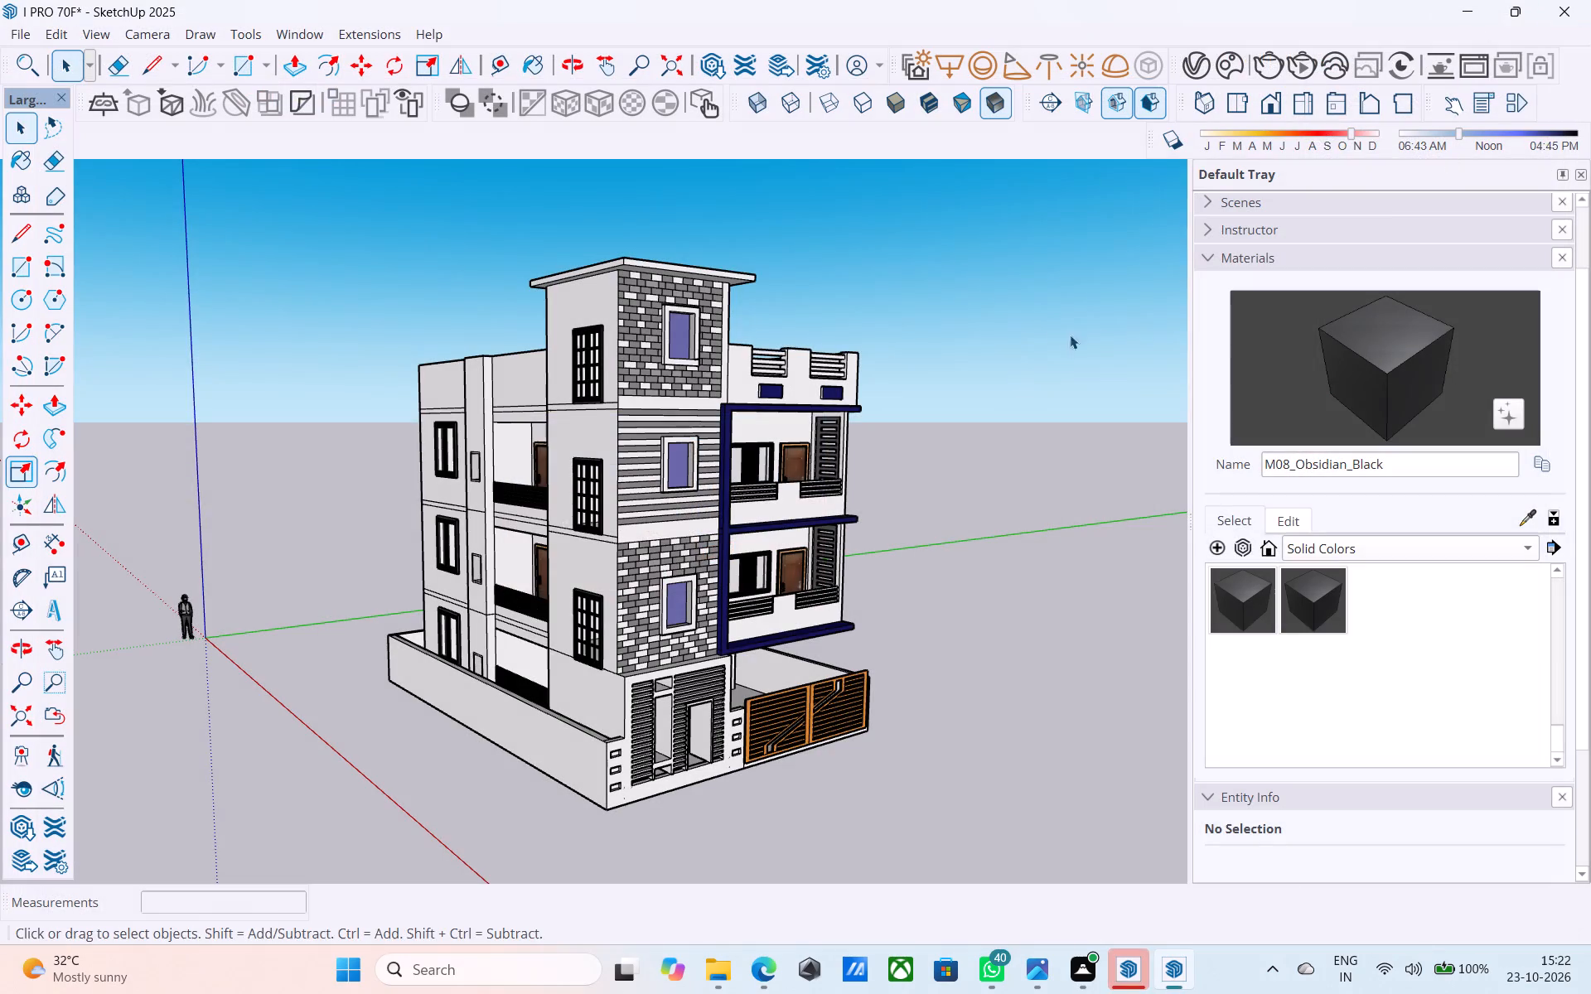
Examine the whole house from the front, corner and side.
{"action": "scroll", "coordinate": [857, 379], "scroll_direction": "down", "scroll_amount": 2}
{"action": "middle_click_drag", "start_coordinate": [853, 382], "coordinate": [949, 374]}
{"action": "middle_click_drag", "start_coordinate": [926, 384], "coordinate": [878, 379]}
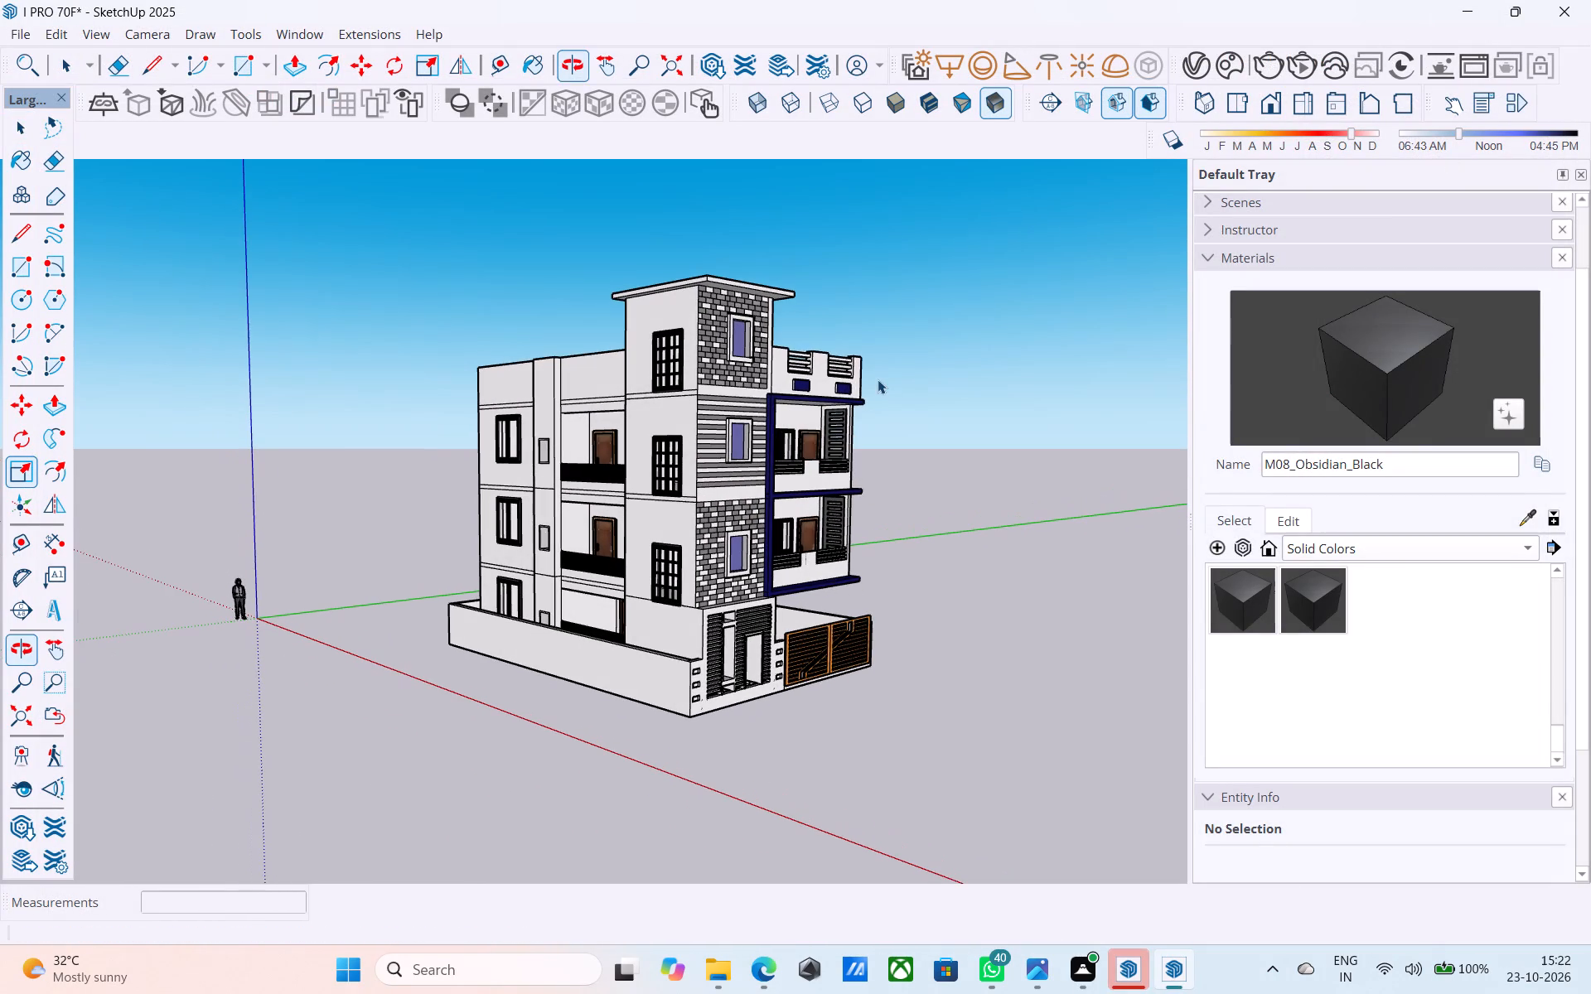
{"action": "middle_click_drag", "start_coordinate": [854, 402], "coordinate": [715, 422]}
{"action": "middle_click_drag", "start_coordinate": [762, 444], "coordinate": [628, 487]}
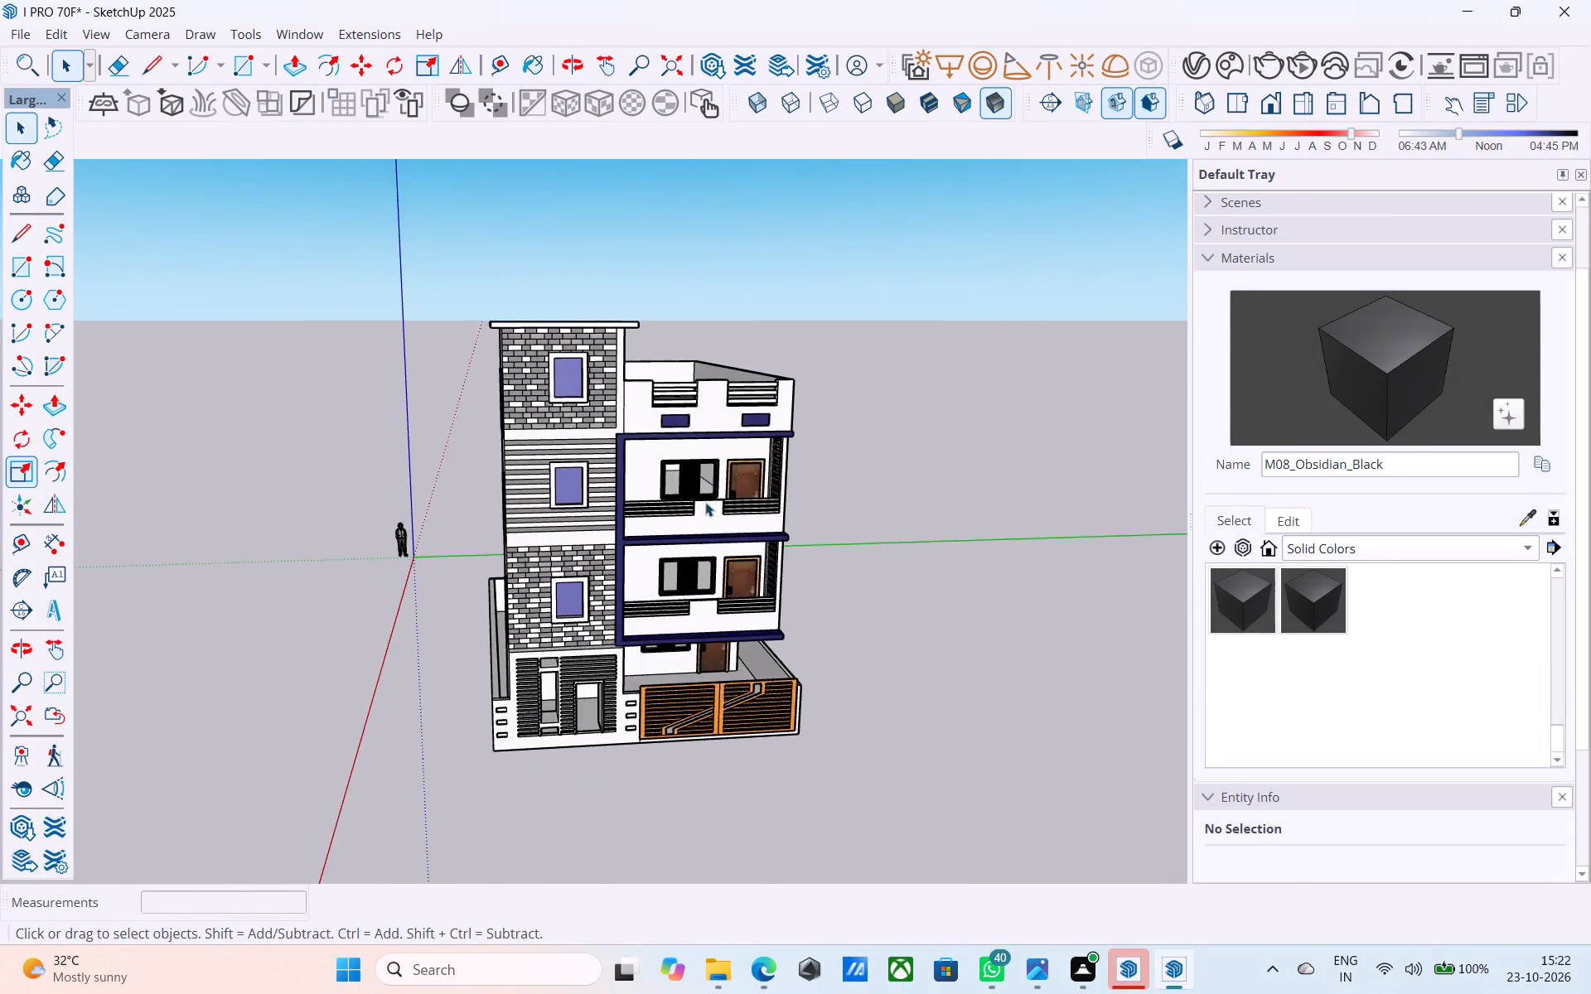
{"action": "middle_click_drag", "start_coordinate": [698, 504], "coordinate": [575, 514]}
{"action": "middle_click_drag", "start_coordinate": [592, 514], "coordinate": [510, 495]}
{"action": "middle_click_drag", "start_coordinate": [586, 519], "coordinate": [471, 538]}
{"action": "middle_click_drag", "start_coordinate": [526, 541], "coordinate": [471, 558]}
{"action": "scroll", "coordinate": [701, 422], "scroll_direction": "down", "scroll_amount": 1}
{"action": "middle_click_drag", "start_coordinate": [704, 425], "coordinate": [1111, 415]}
{"action": "middle_click_drag", "start_coordinate": [780, 414], "coordinate": [943, 403]}
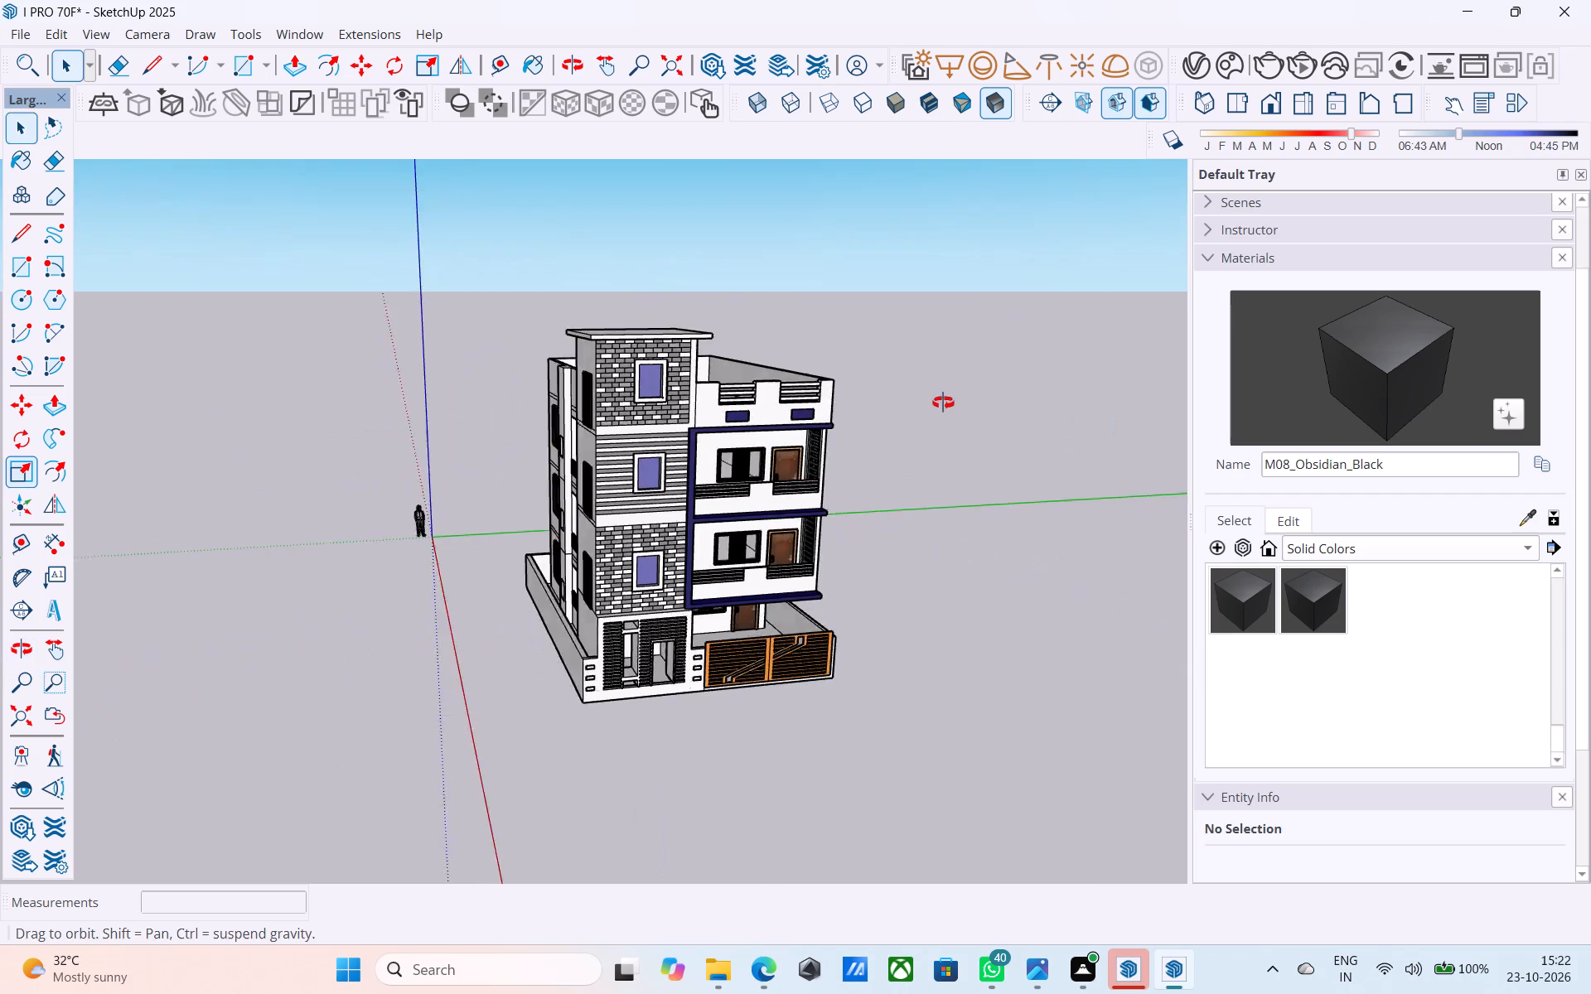
{"action": "middle_click_drag", "start_coordinate": [943, 403], "coordinate": [1158, 396]}
{"action": "scroll", "coordinate": [752, 355], "scroll_direction": "up", "scroll_amount": 8}
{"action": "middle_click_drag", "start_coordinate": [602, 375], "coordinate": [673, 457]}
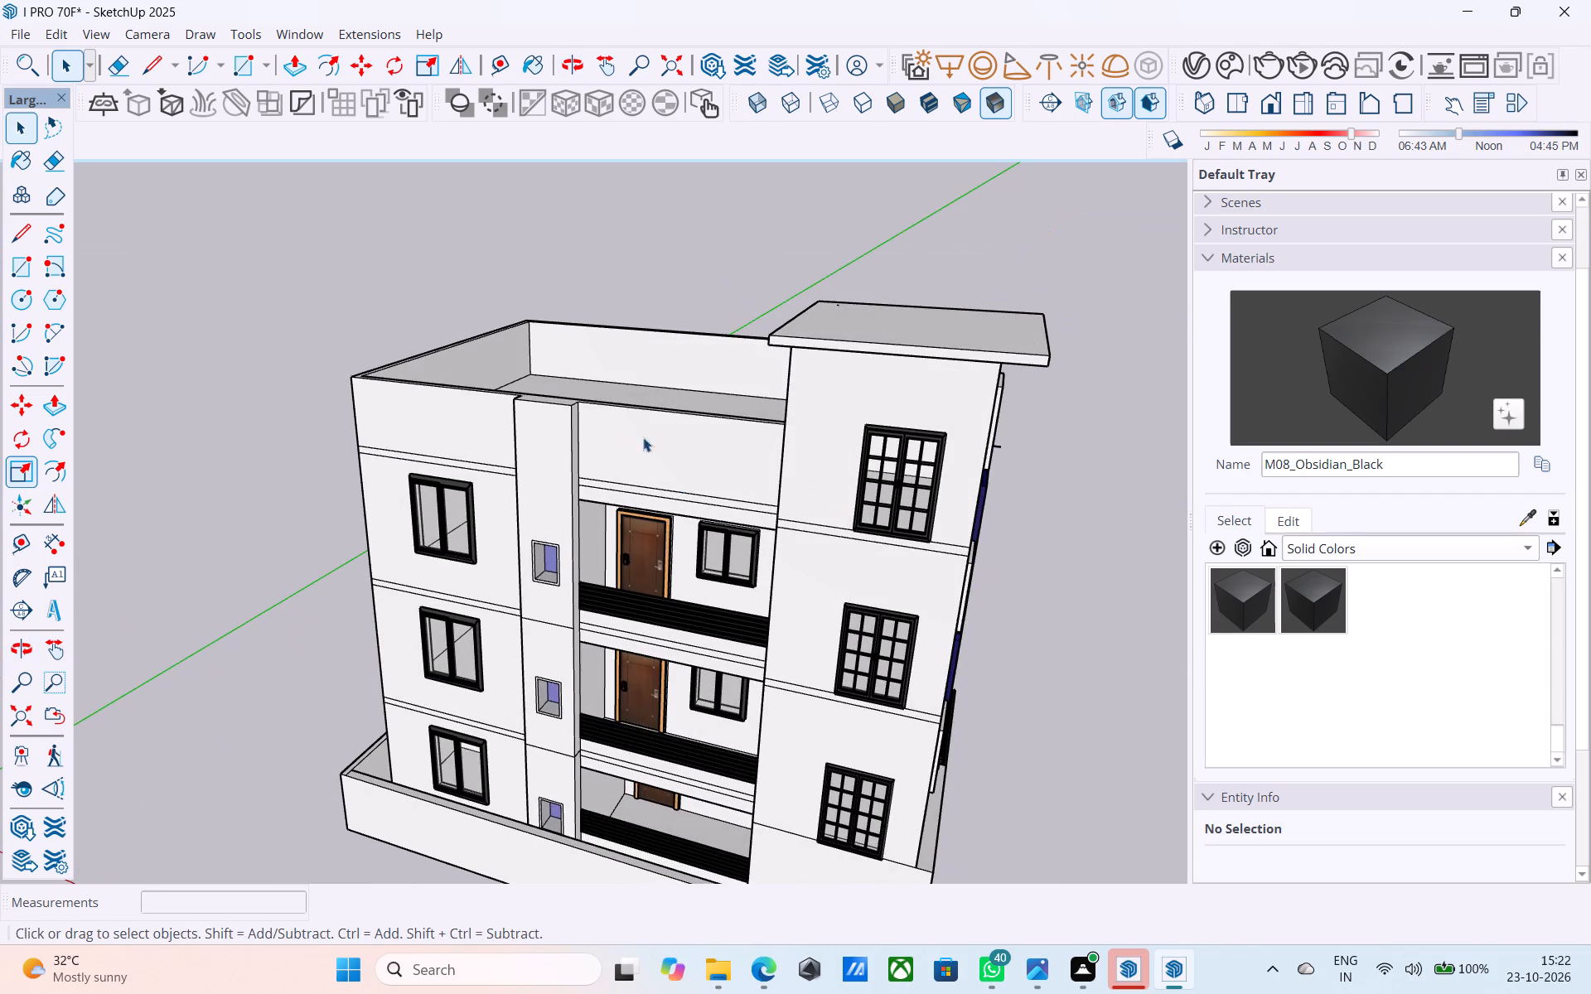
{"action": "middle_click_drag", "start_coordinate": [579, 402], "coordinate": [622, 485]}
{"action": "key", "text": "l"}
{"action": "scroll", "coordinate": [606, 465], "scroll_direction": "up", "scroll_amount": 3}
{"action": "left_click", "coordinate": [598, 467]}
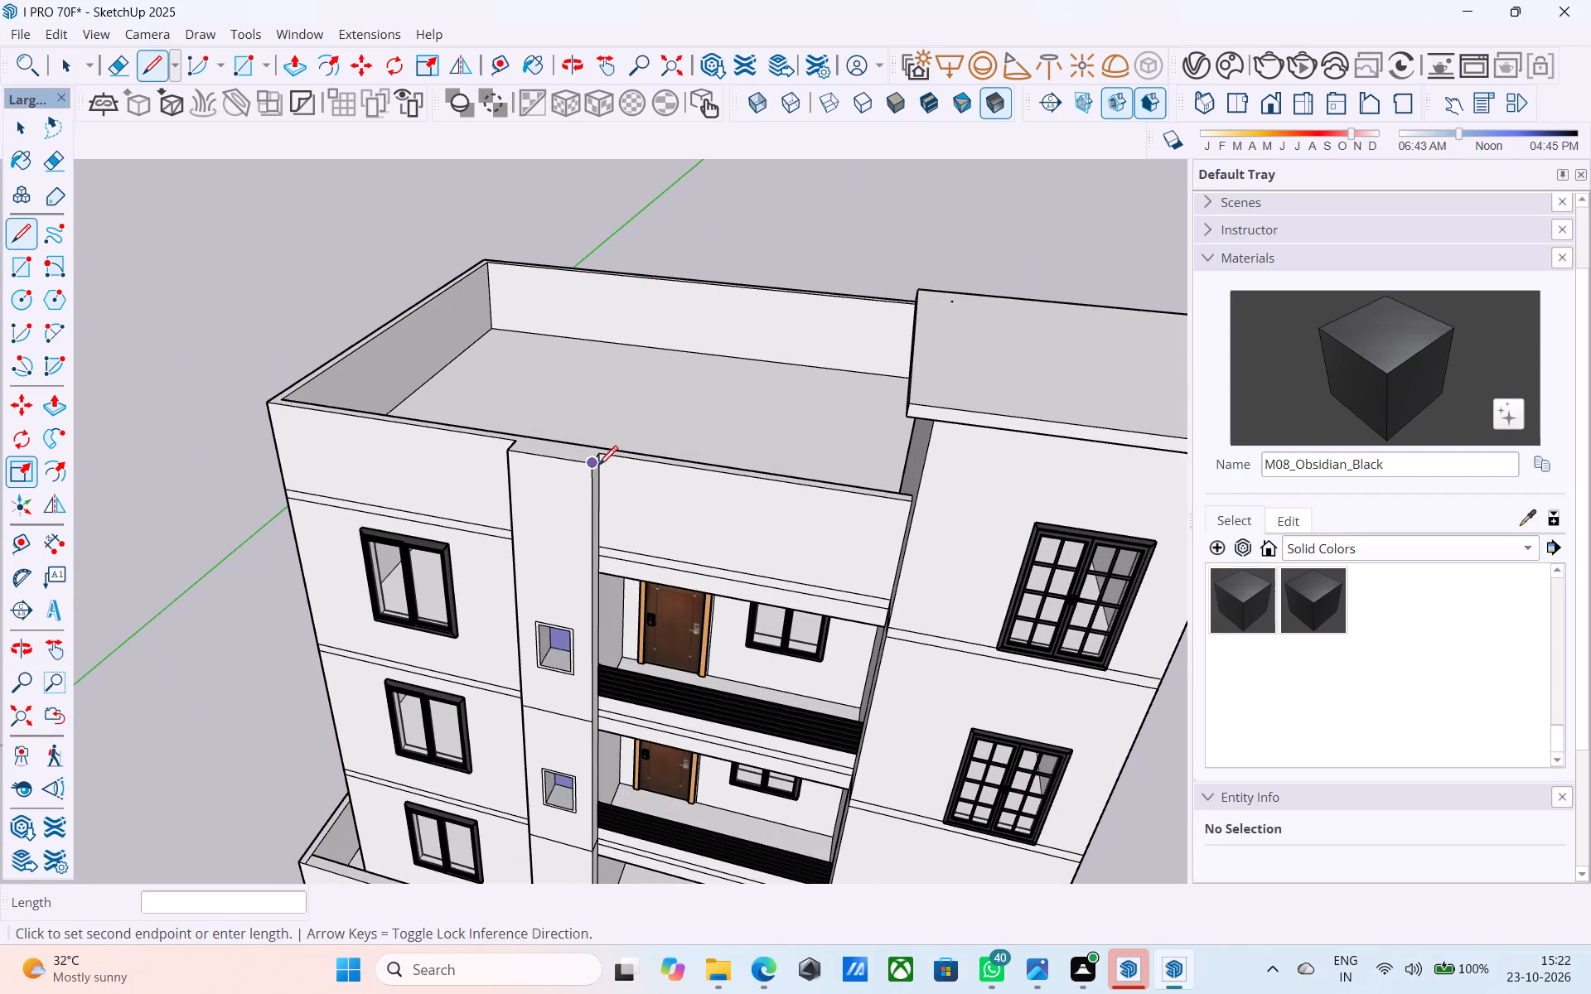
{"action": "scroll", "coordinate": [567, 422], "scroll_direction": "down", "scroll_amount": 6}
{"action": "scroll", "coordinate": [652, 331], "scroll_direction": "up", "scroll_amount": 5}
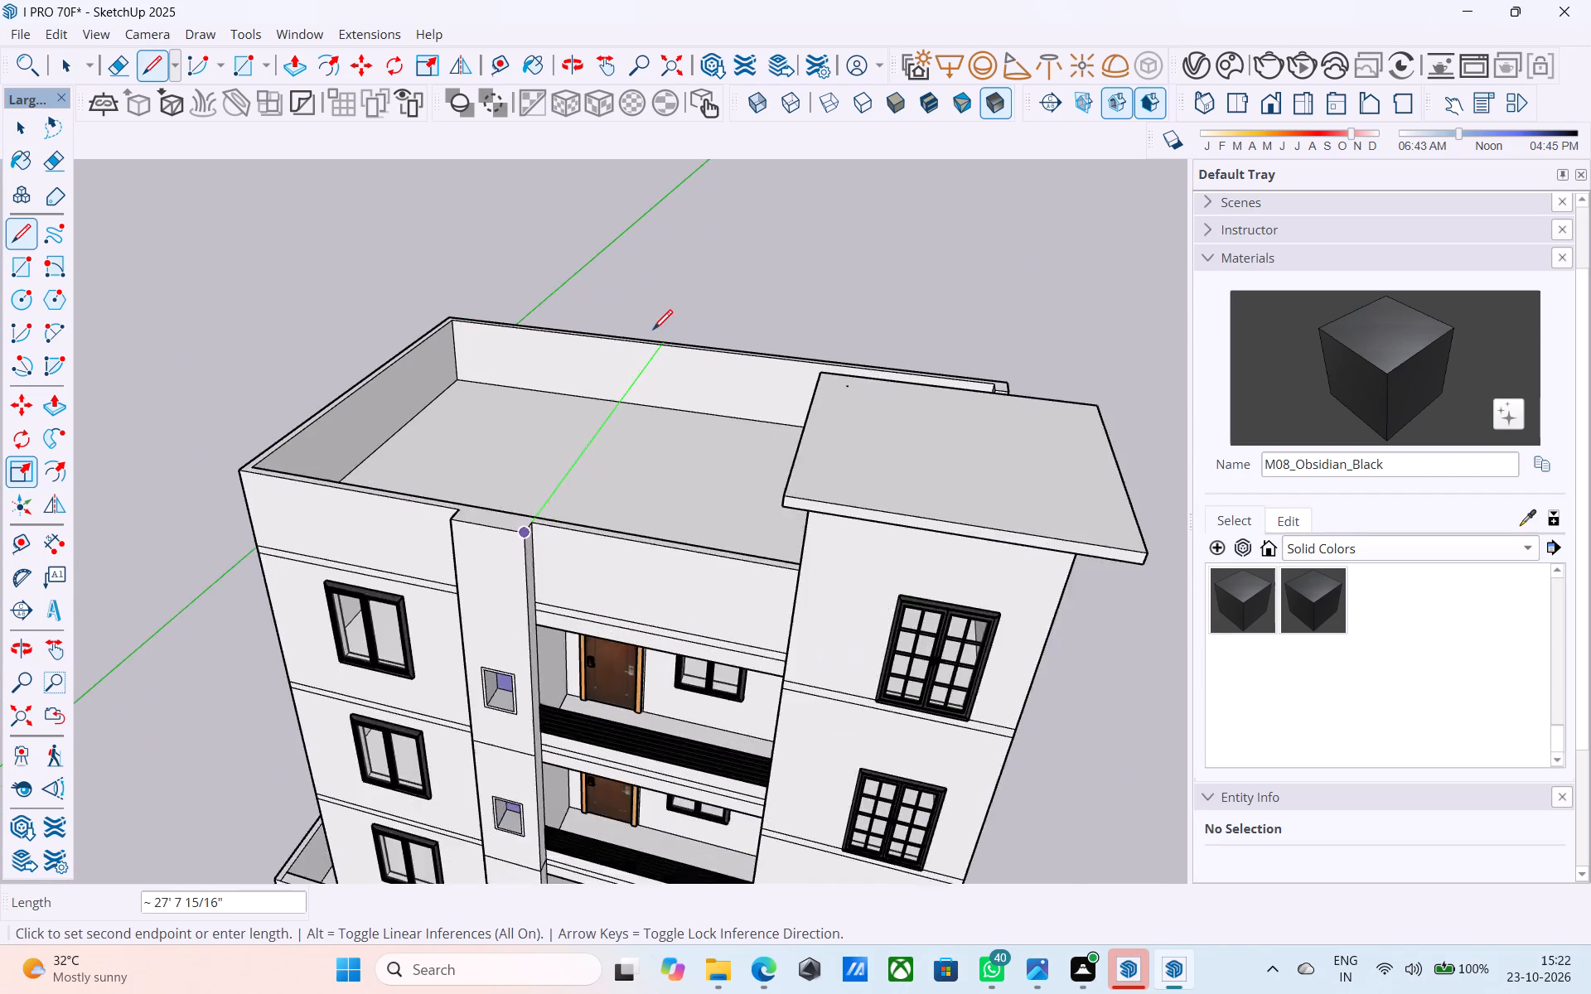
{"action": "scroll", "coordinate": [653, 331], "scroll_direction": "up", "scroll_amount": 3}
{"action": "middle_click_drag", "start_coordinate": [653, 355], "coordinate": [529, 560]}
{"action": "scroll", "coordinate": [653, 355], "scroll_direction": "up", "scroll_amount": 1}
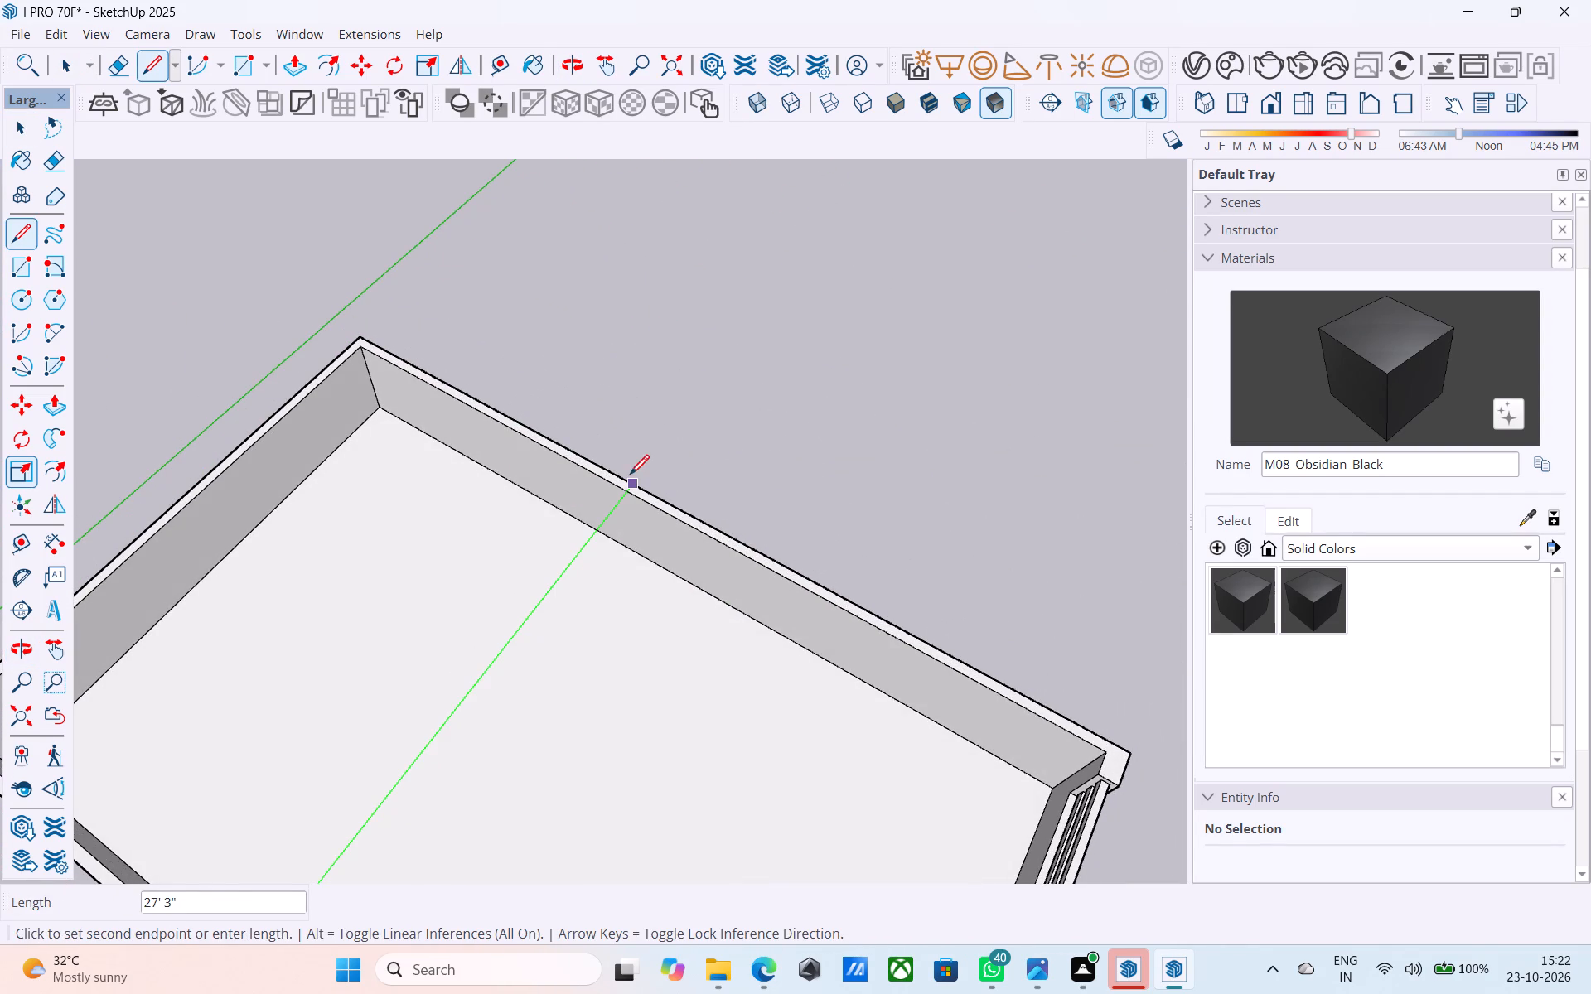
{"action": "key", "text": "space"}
Inside the house group, draw a line across the roof from the side shaft's stair-tower-side corner to the opposite parapet.
{"action": "double_click", "coordinate": [632, 483]}
{"action": "scroll", "coordinate": [635, 485], "scroll_direction": "down", "scroll_amount": 5}
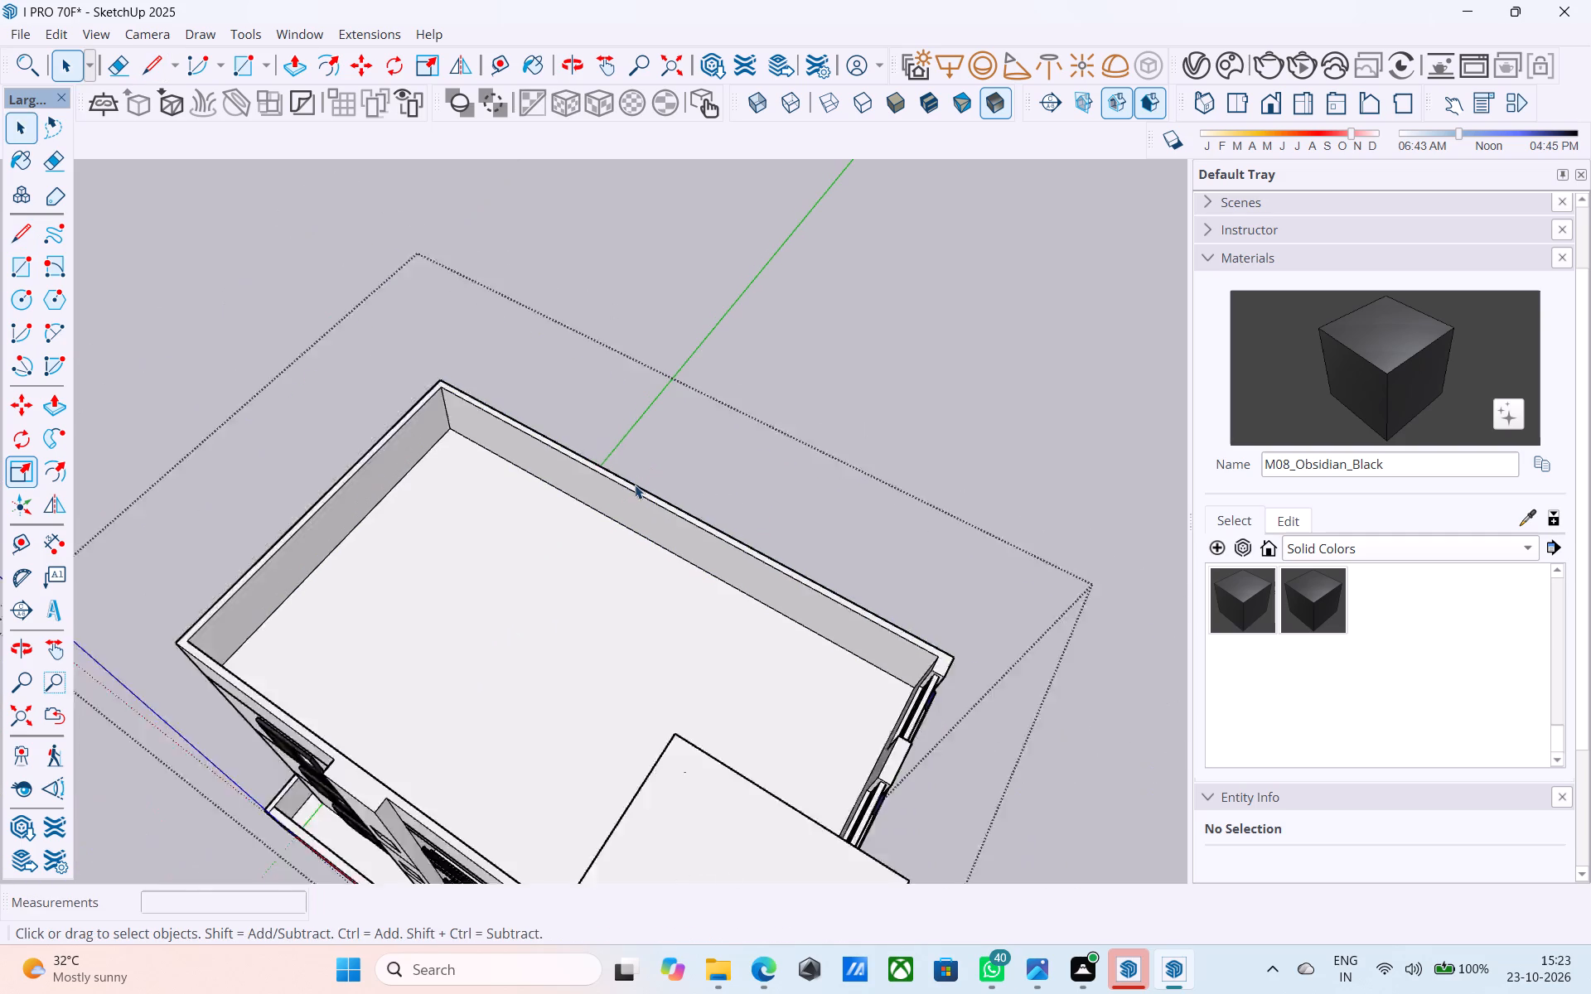
{"action": "scroll", "coordinate": [635, 485], "scroll_direction": "down", "scroll_amount": 2}
{"action": "key", "text": "l"}
{"action": "scroll", "coordinate": [442, 745], "scroll_direction": "up", "scroll_amount": 10}
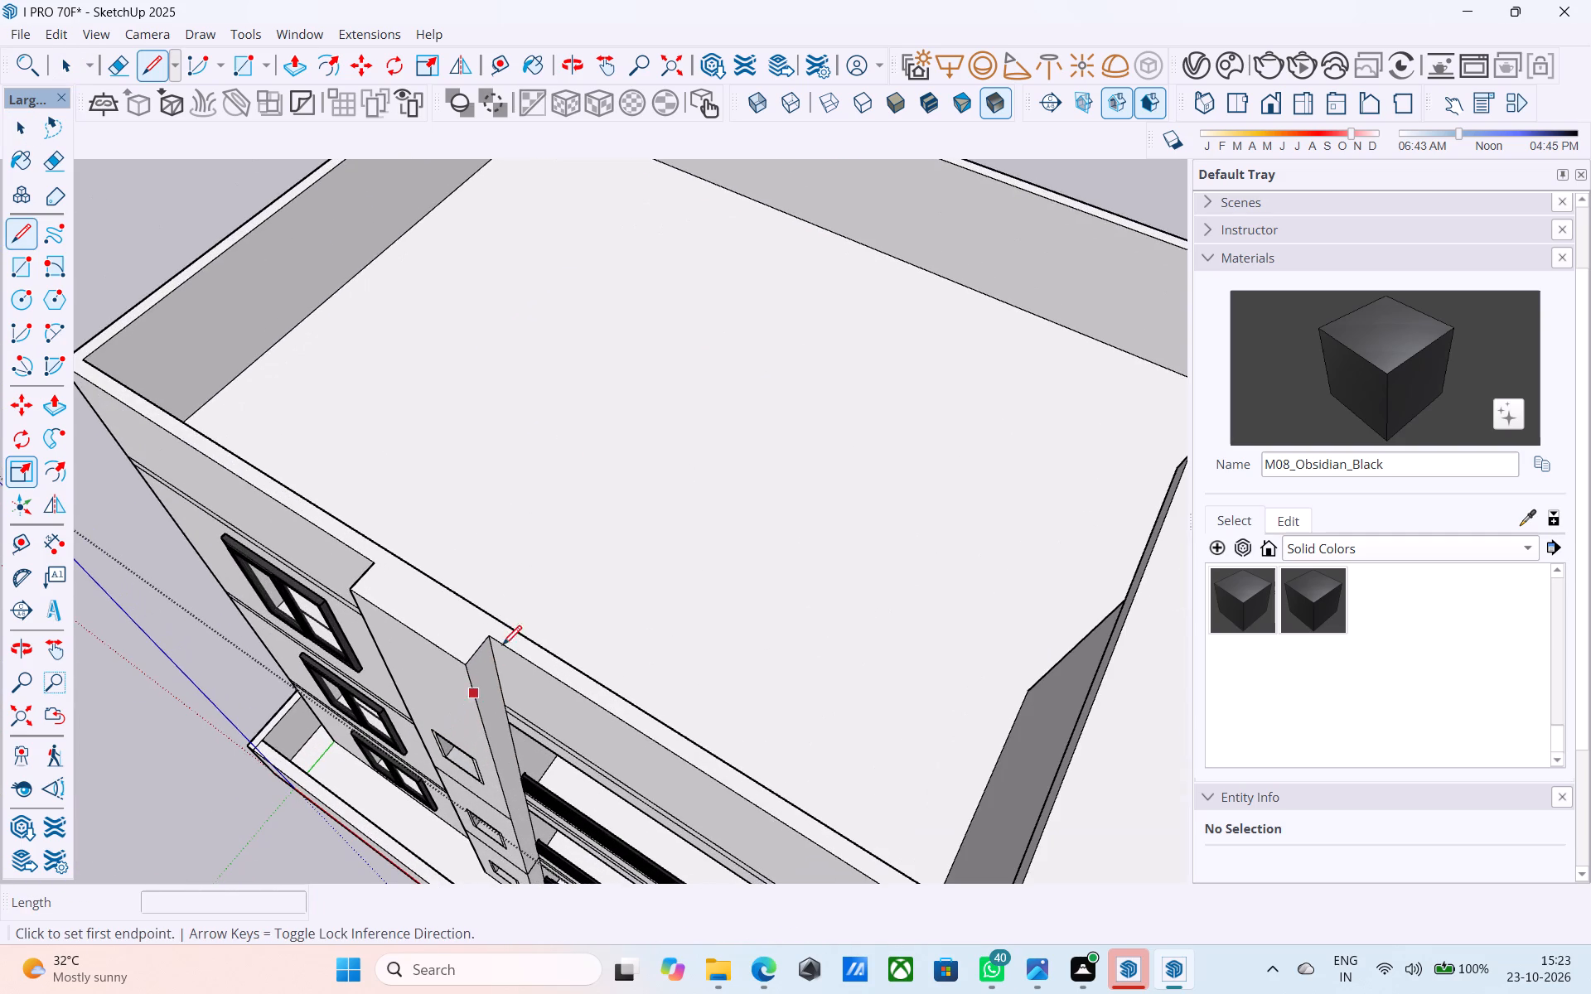
{"action": "left_click", "coordinate": [495, 638]}
{"action": "scroll", "coordinate": [734, 396], "scroll_direction": "down", "scroll_amount": 4}
{"action": "middle_click_drag", "start_coordinate": [735, 392], "coordinate": [585, 606]}
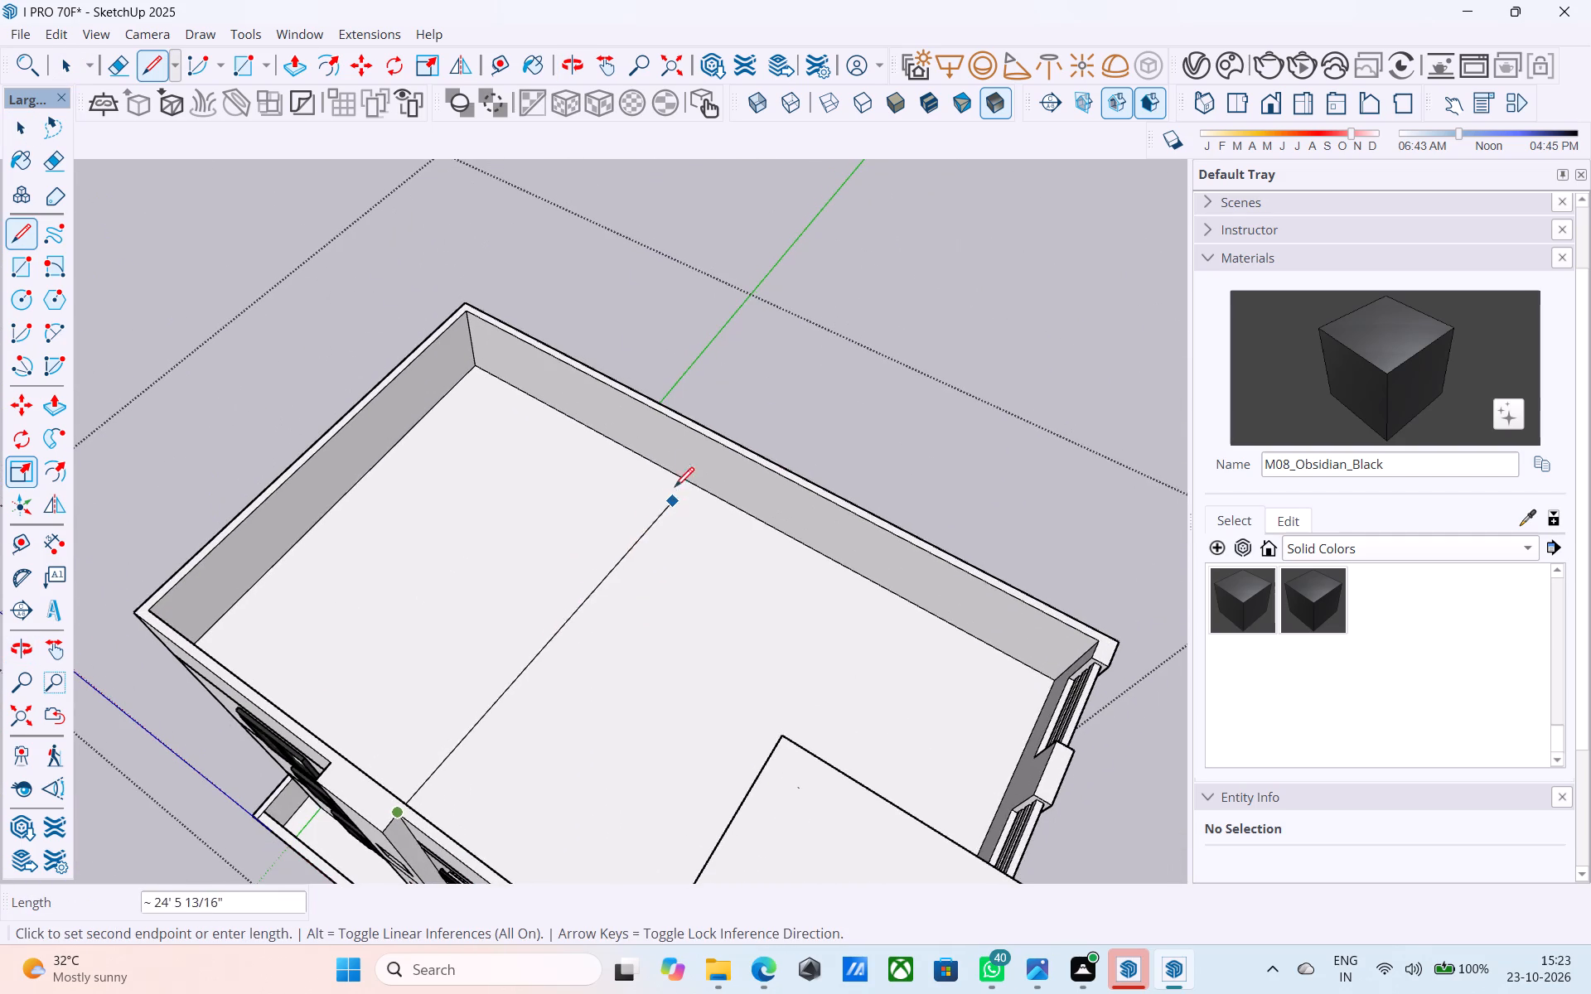
{"action": "scroll", "coordinate": [694, 442], "scroll_direction": "up", "scroll_amount": 7}
{"action": "left_click", "coordinate": [708, 417]}
{"action": "scroll", "coordinate": [708, 416], "scroll_direction": "down", "scroll_amount": 5}
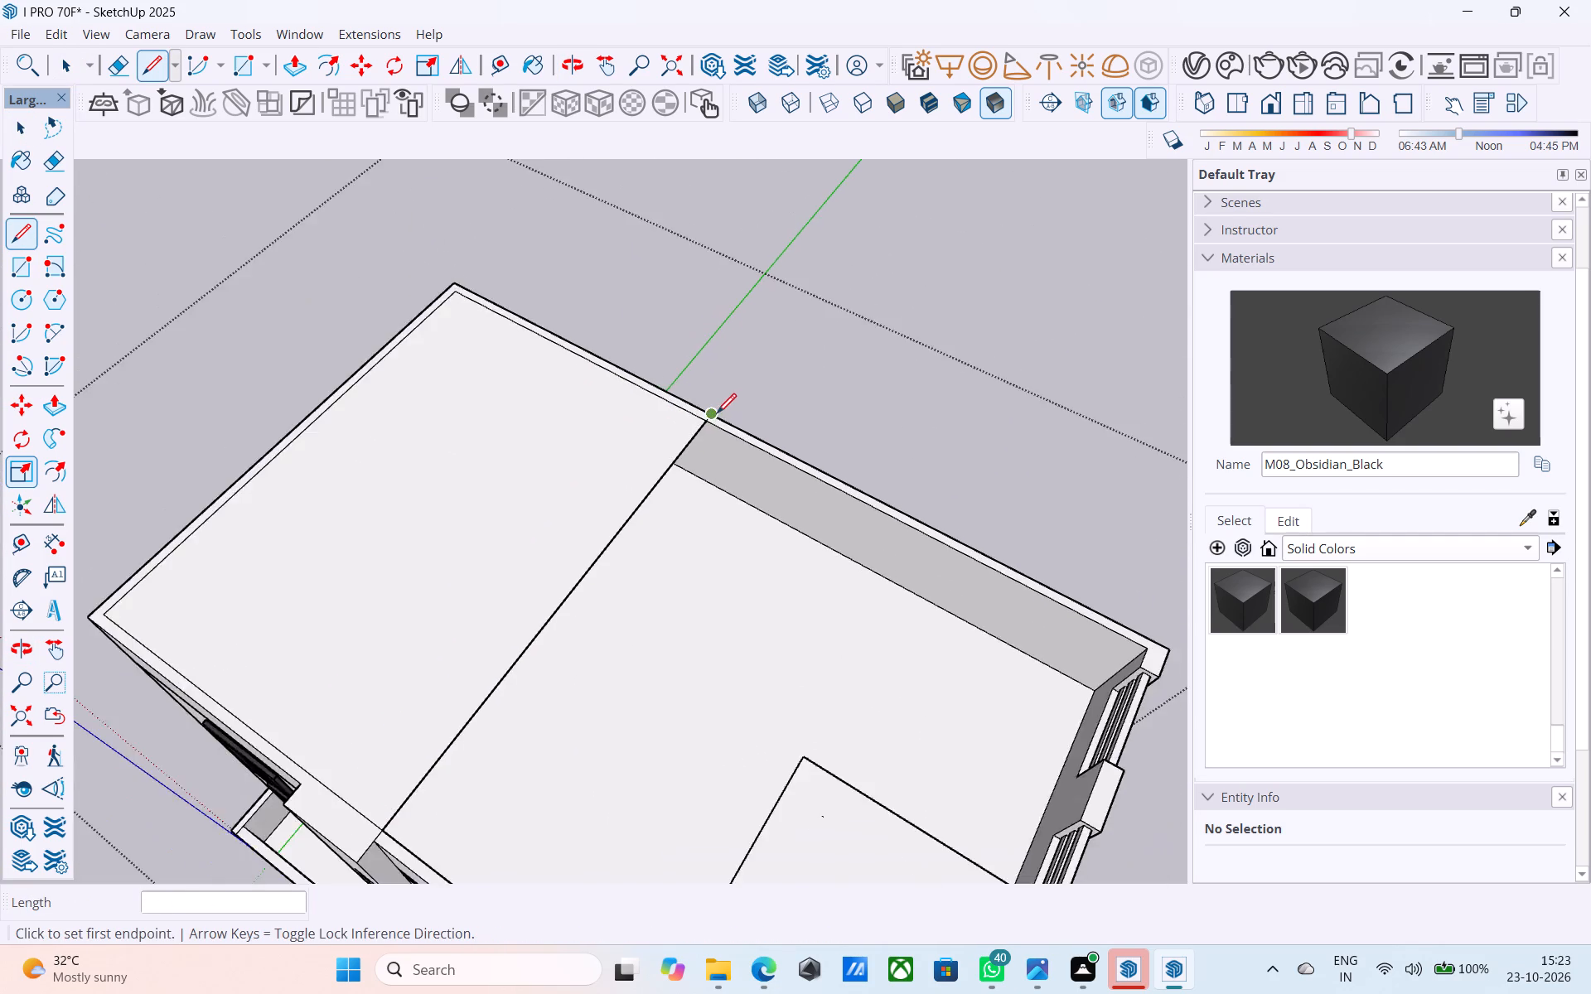
Delete the face that covers the terrace between the new line and the far end parapet.
{"action": "scroll", "coordinate": [717, 415], "scroll_direction": "down", "scroll_amount": 7}
{"action": "key", "text": "space"}
{"action": "left_click", "coordinate": [578, 514]}
{"action": "key", "text": "Delete"}
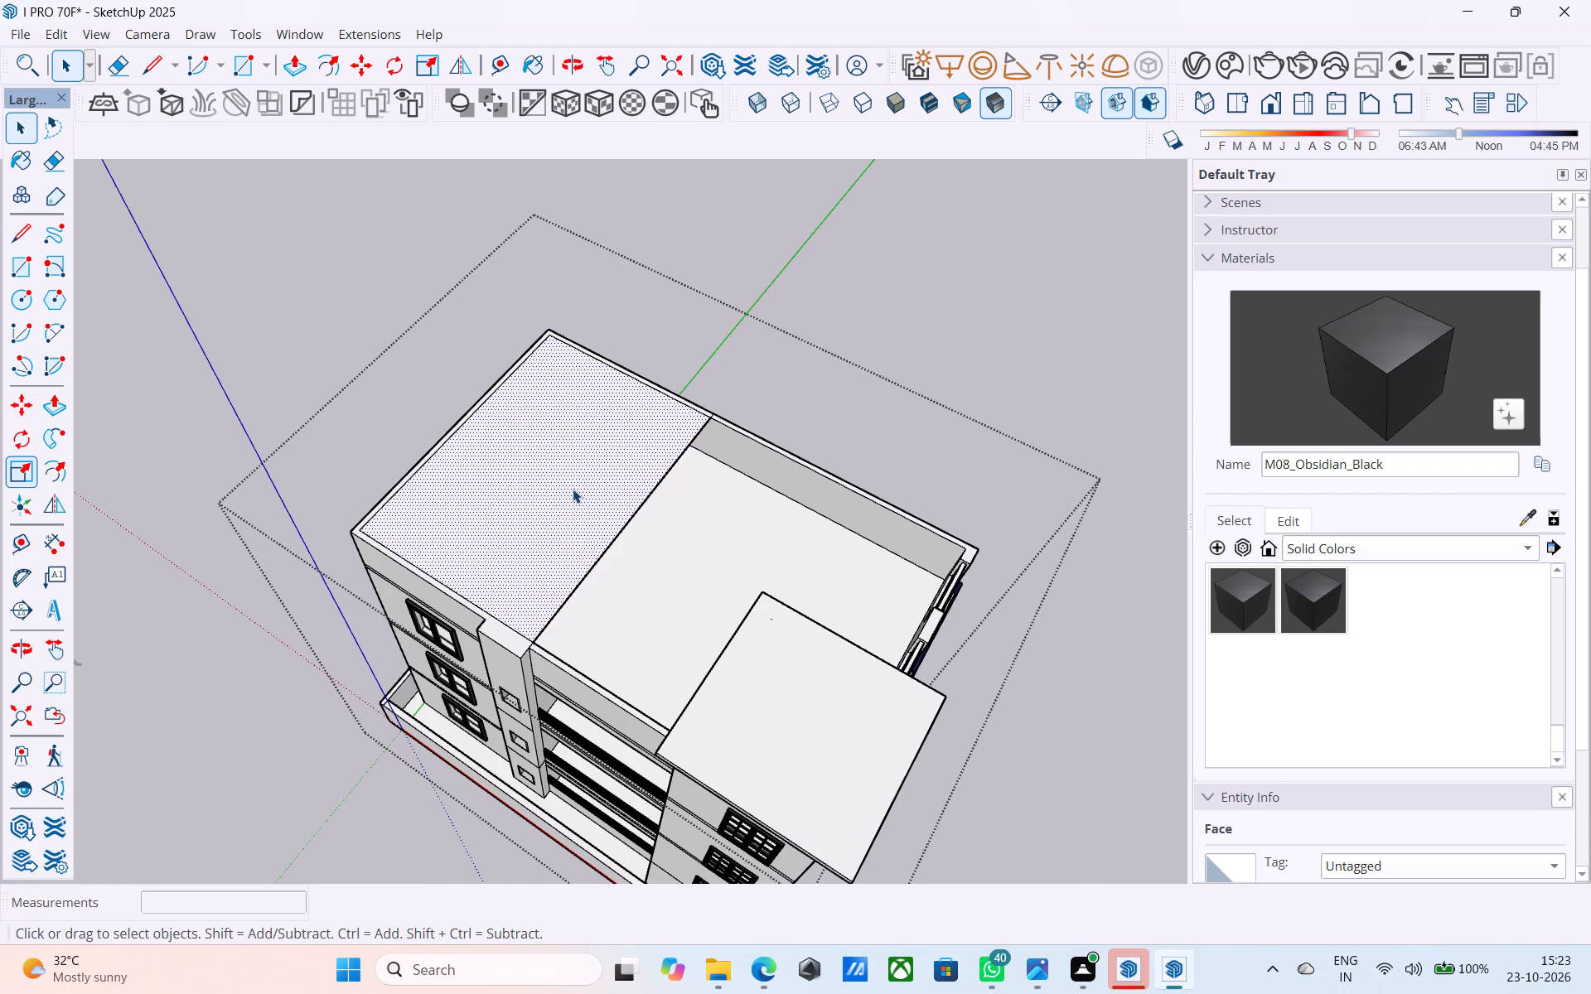
Draw a second line about 26' 3" across the roof, parallel to the first, from the side shaft's other corner to the opposite parapet.
{"action": "key", "text": "l"}
{"action": "scroll", "coordinate": [442, 635], "scroll_direction": "up", "scroll_amount": 8}
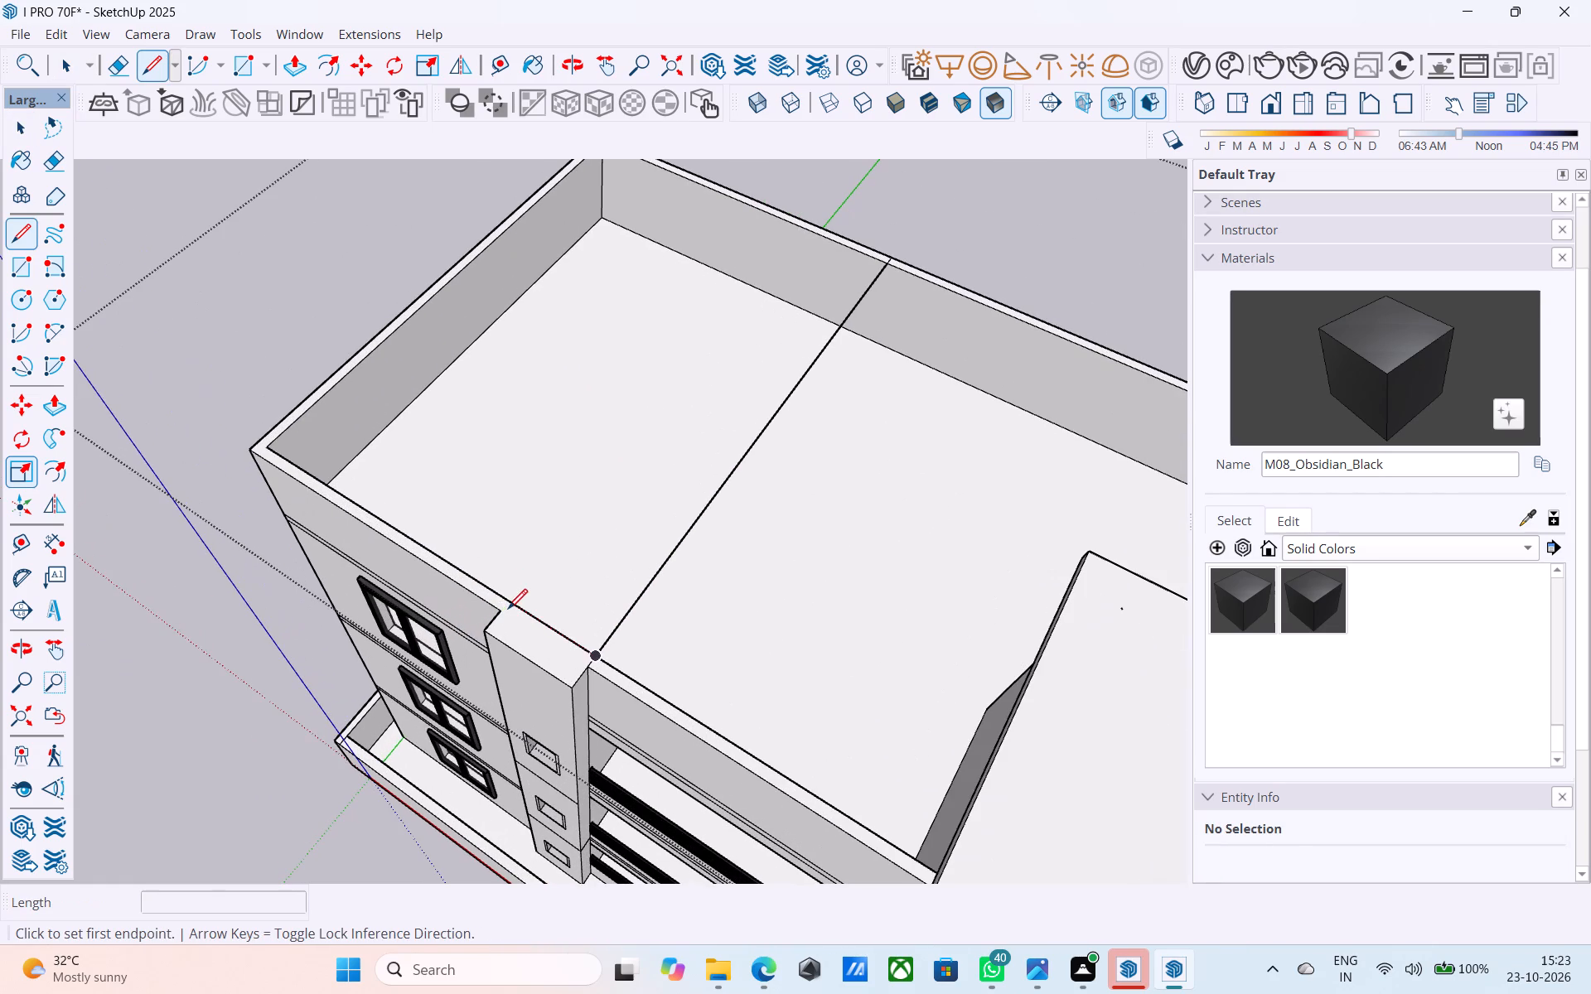
{"action": "left_click", "coordinate": [500, 611]}
{"action": "scroll", "coordinate": [889, 249], "scroll_direction": "down", "scroll_amount": 2}
{"action": "middle_click_drag", "start_coordinate": [890, 244], "coordinate": [754, 580], "text": "shift"}
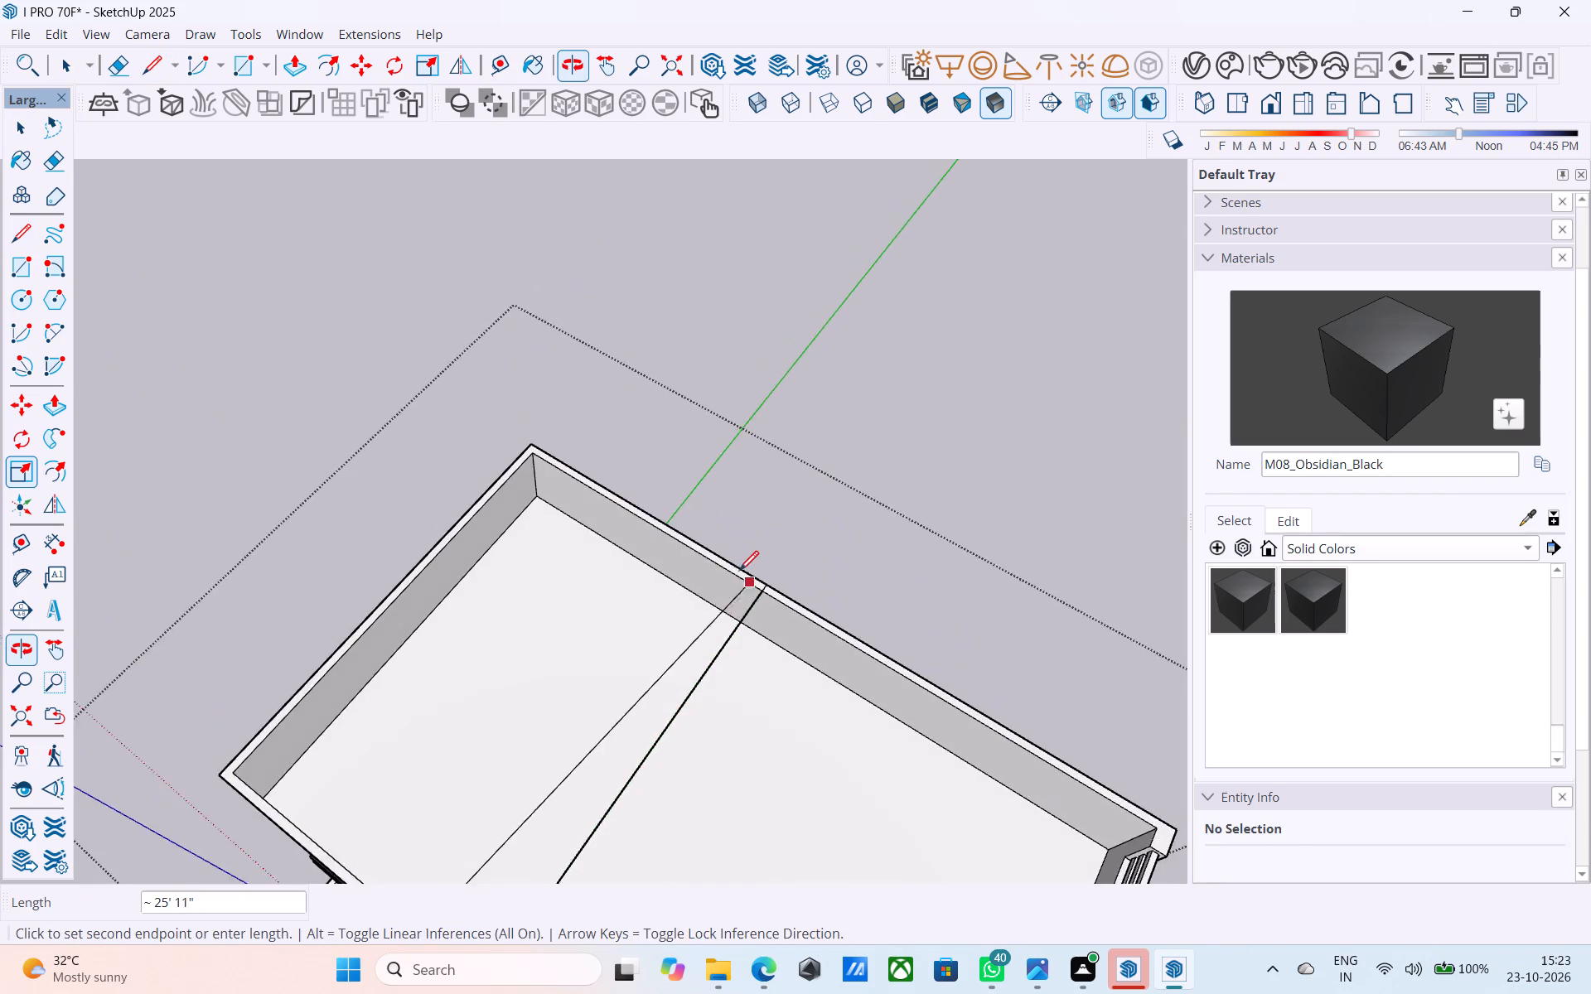
{"action": "scroll", "coordinate": [731, 565], "scroll_direction": "up", "scroll_amount": 6}
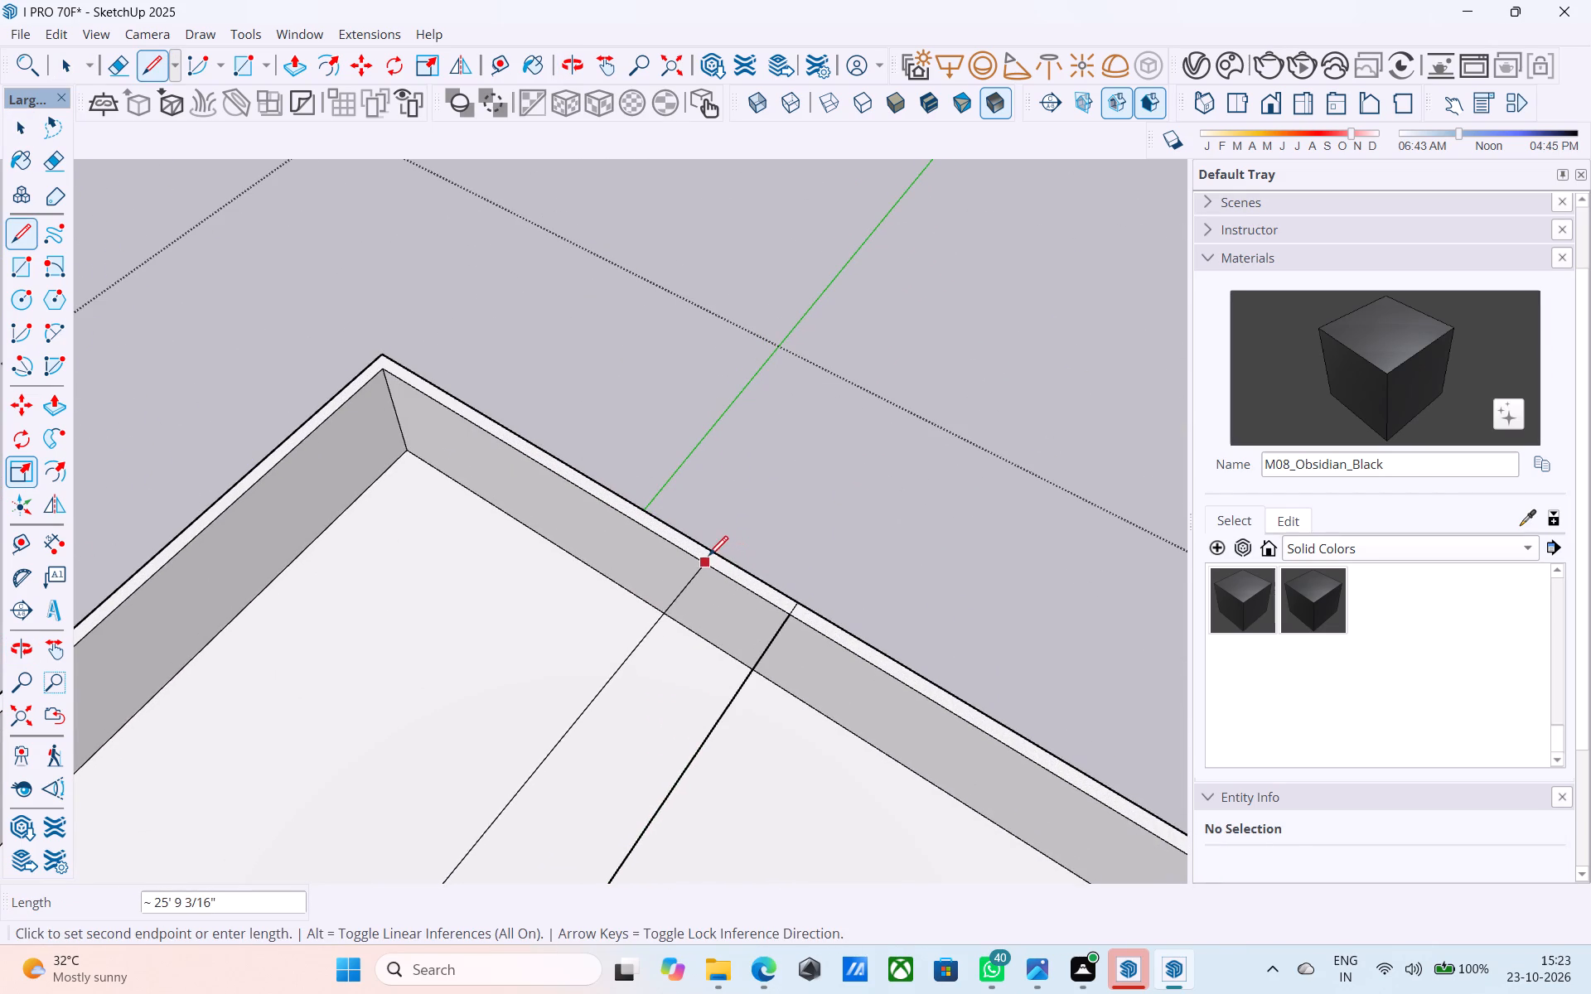
{"action": "scroll", "coordinate": [713, 528], "scroll_direction": "down", "scroll_amount": 7}
{"action": "middle_click_drag", "start_coordinate": [713, 528], "coordinate": [704, 519]}
{"action": "scroll", "coordinate": [704, 519], "scroll_direction": "up", "scroll_amount": 10}
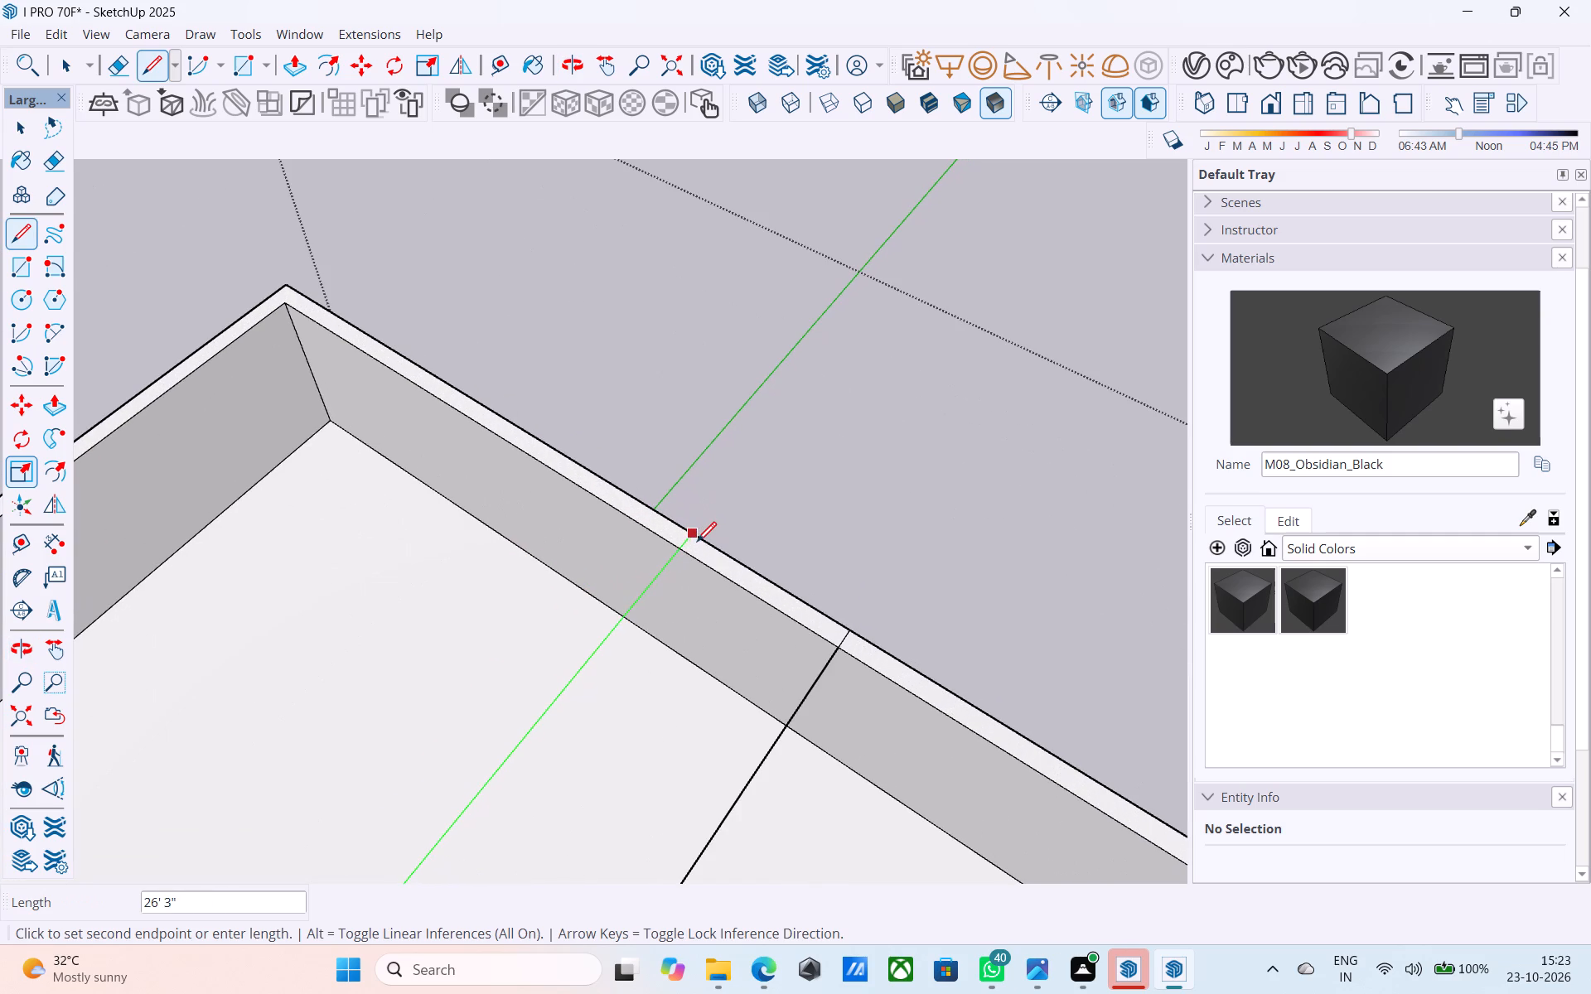
{"action": "left_click", "coordinate": [694, 536]}
Delete the face covering the terrace between the second roof line and the end parapet, leaving the strip between the two lines.
{"action": "scroll", "coordinate": [694, 536], "scroll_direction": "up", "scroll_amount": 1}
{"action": "scroll", "coordinate": [694, 526], "scroll_direction": "down", "scroll_amount": 7}
{"action": "middle_click_drag", "start_coordinate": [711, 525], "coordinate": [365, 550]}
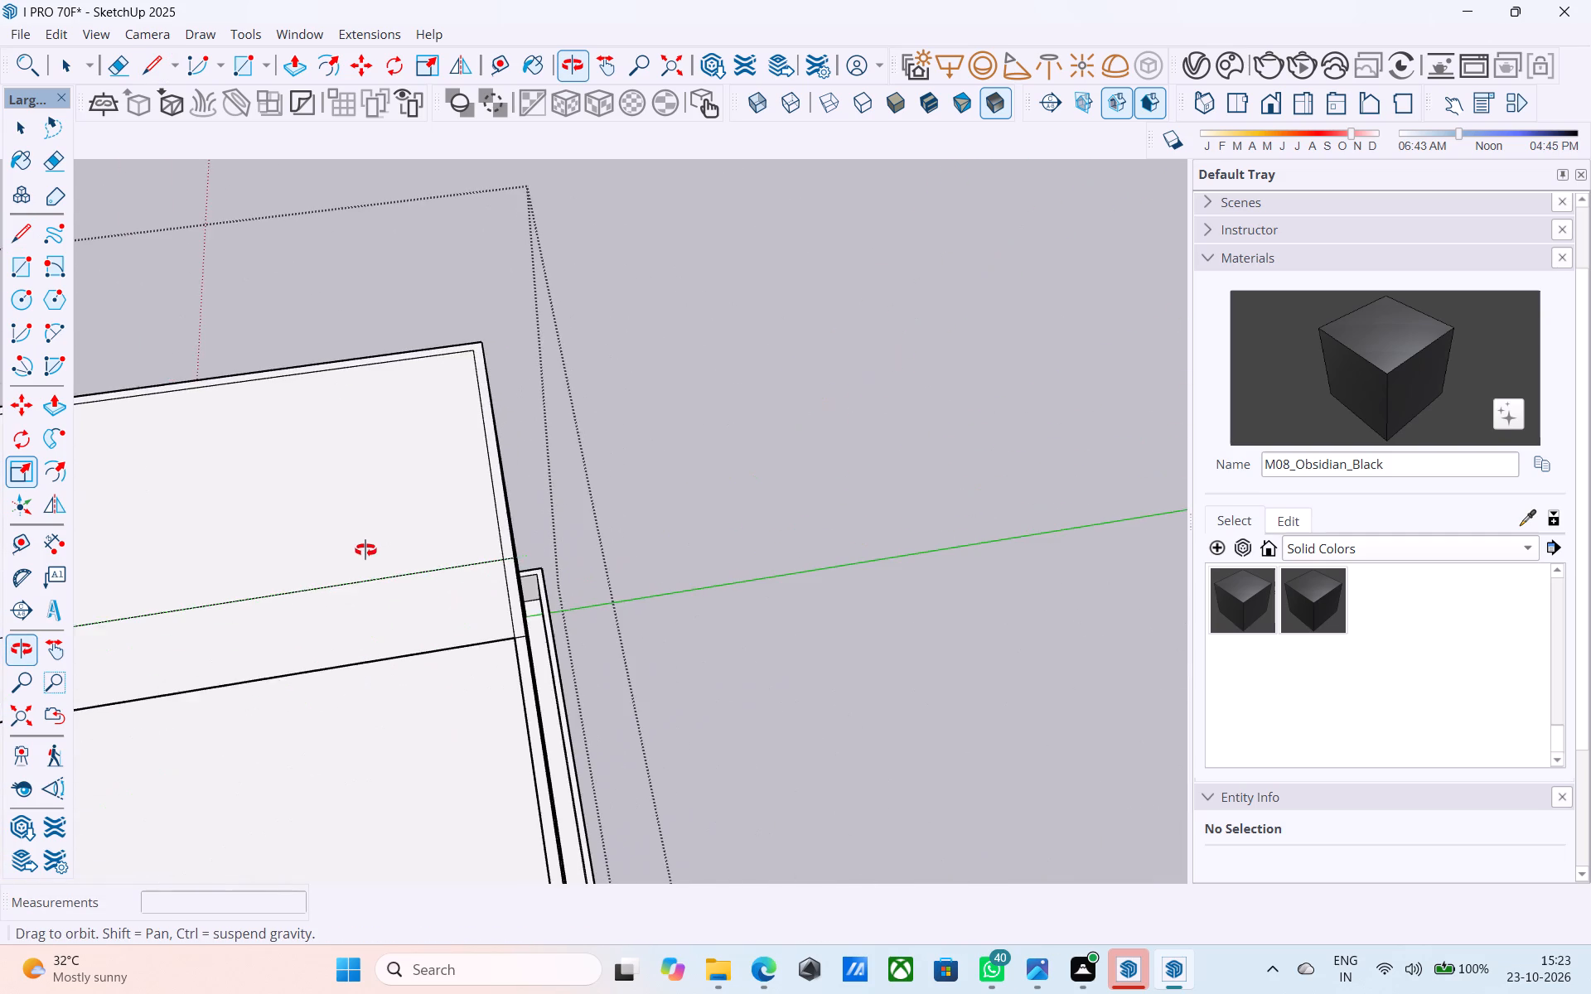
{"action": "middle_click_drag", "start_coordinate": [365, 550], "coordinate": [244, 423]}
{"action": "middle_click_drag", "start_coordinate": [331, 454], "coordinate": [288, 500], "text": "shift"}
{"action": "key", "text": "space"}
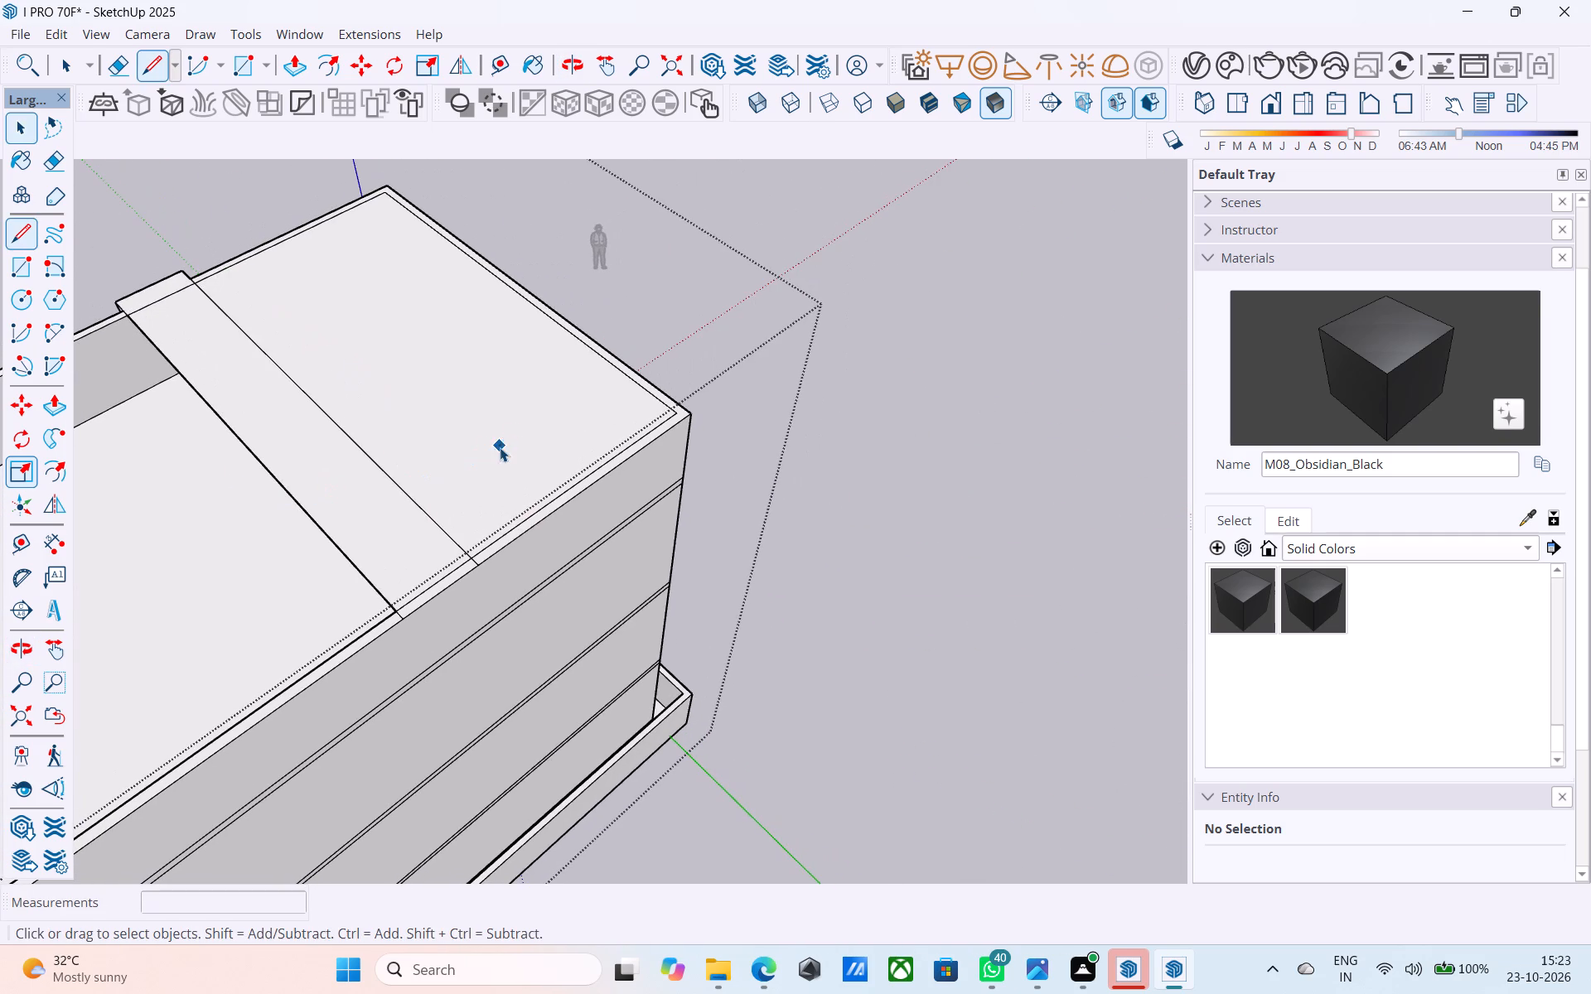
{"action": "left_click", "coordinate": [500, 446]}
{"action": "key", "text": "Delete"}
Draw a vertical line about 35' 10" down the outer wall from the roof strip's corner on the stair-tower side.
{"action": "scroll", "coordinate": [501, 433], "scroll_direction": "down", "scroll_amount": 6}
{"action": "middle_click_drag", "start_coordinate": [502, 434], "coordinate": [442, 340]}
{"action": "middle_click_drag", "start_coordinate": [442, 347], "coordinate": [472, 398], "text": "shift"}
{"action": "scroll", "coordinate": [471, 494], "scroll_direction": "up", "scroll_amount": 14}
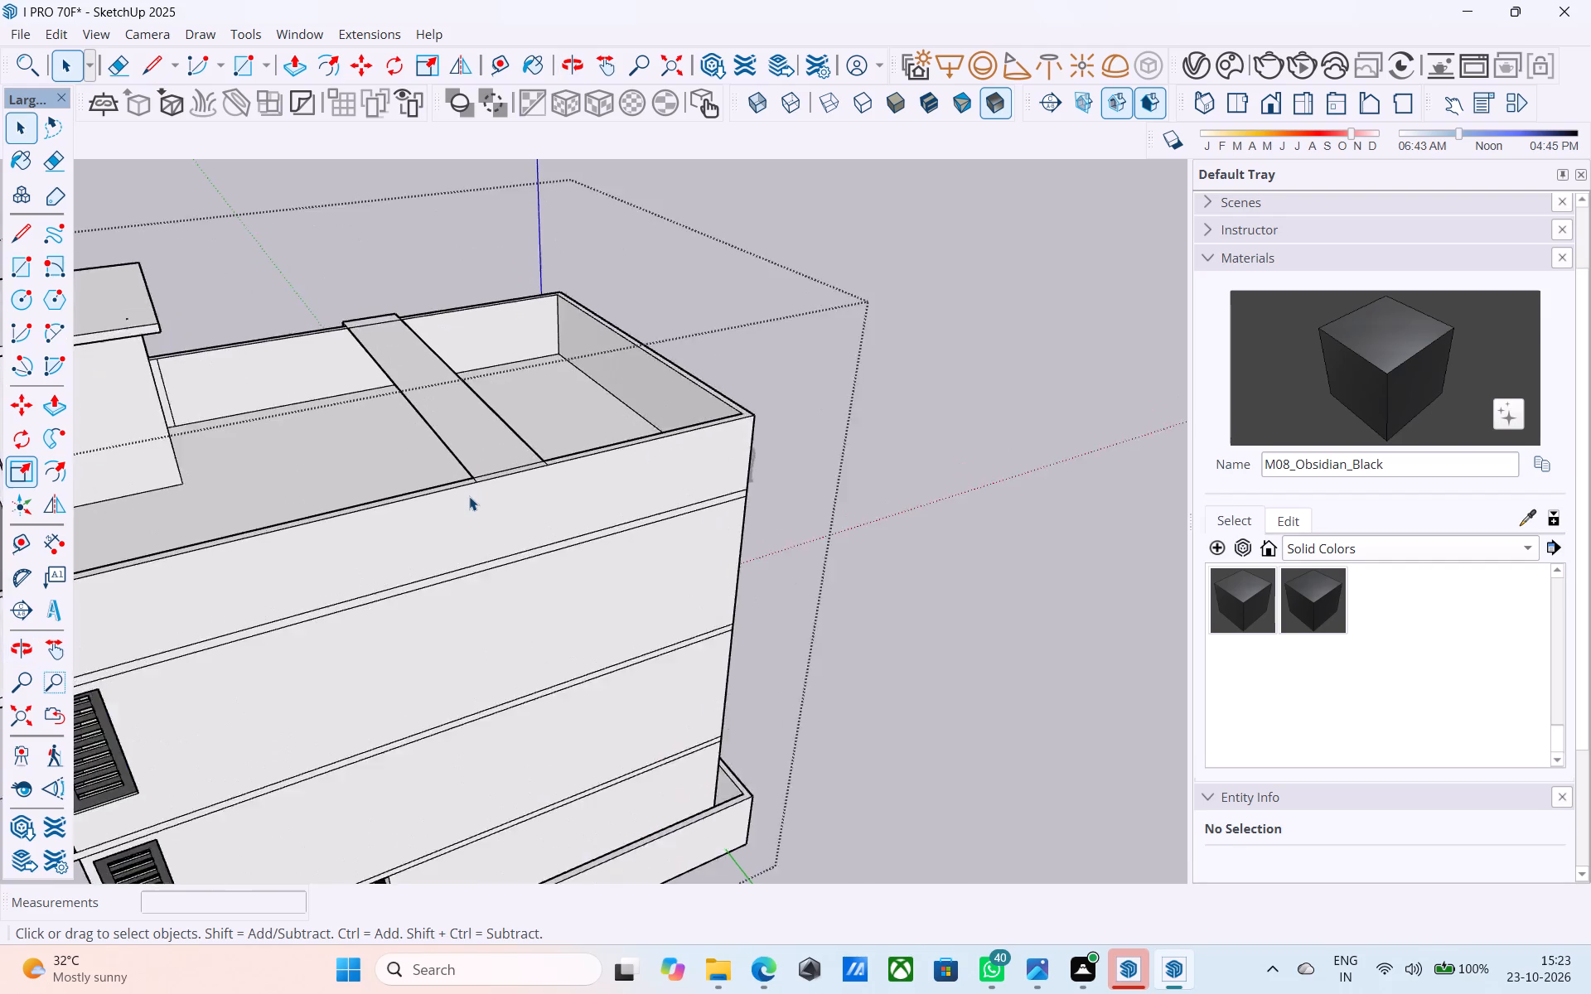
{"action": "scroll", "coordinate": [469, 496], "scroll_direction": "up", "scroll_amount": 6}
{"action": "middle_click_drag", "start_coordinate": [471, 498], "coordinate": [496, 446], "text": "shift"}
{"action": "key", "text": "l"}
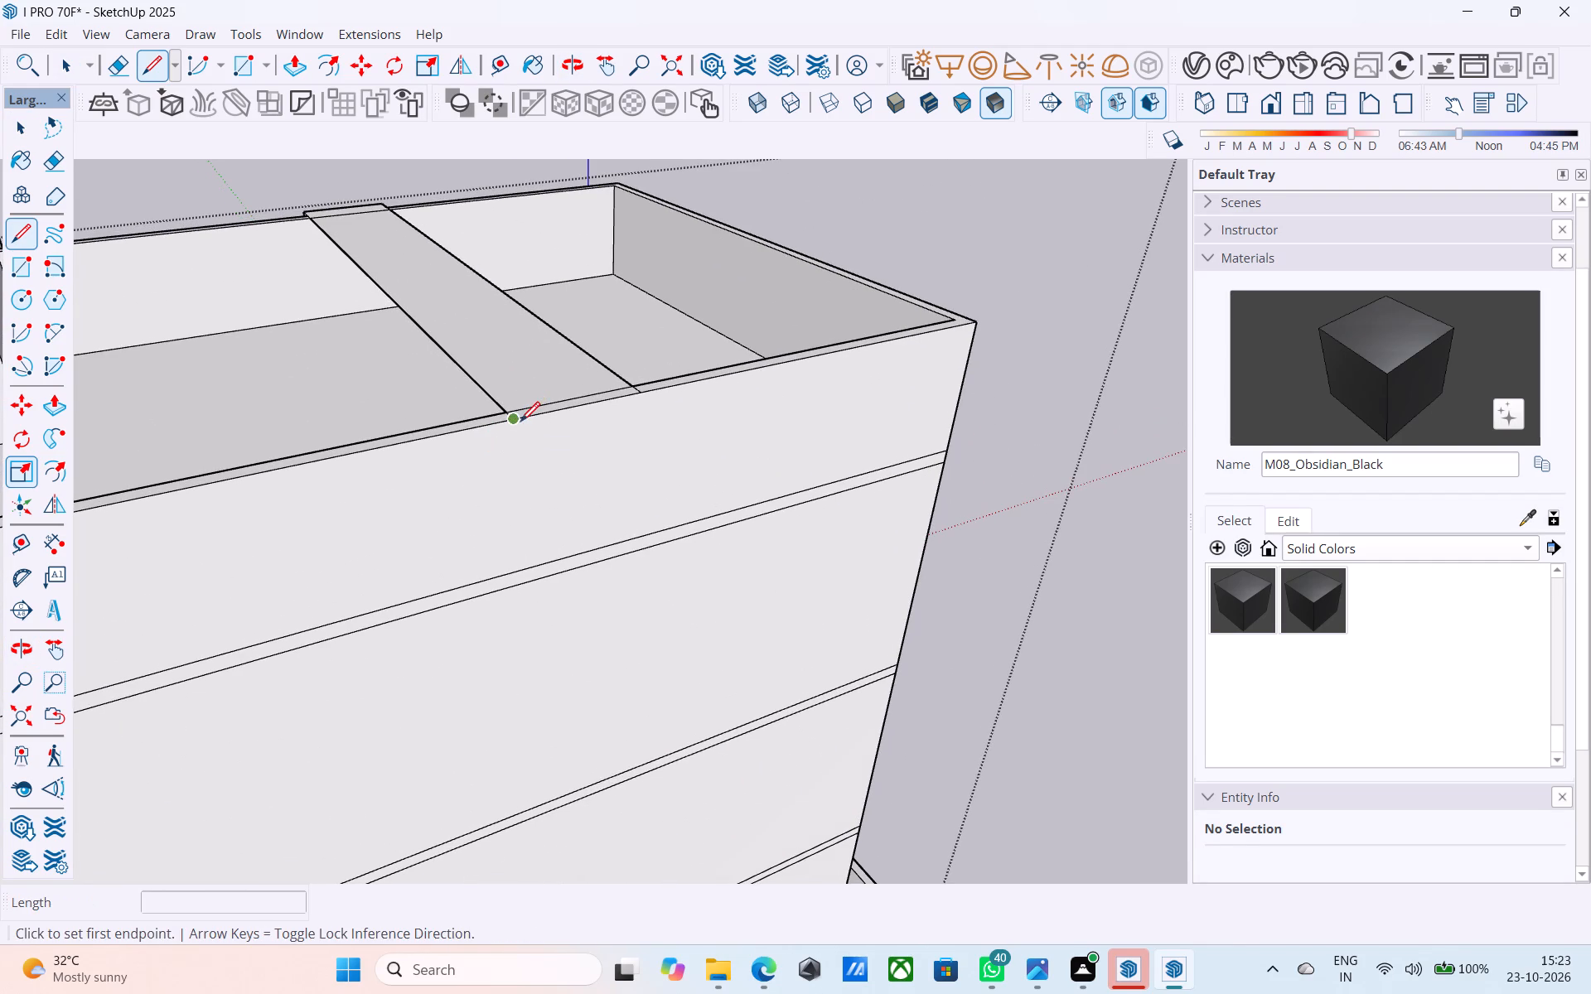
{"action": "left_click", "coordinate": [520, 423]}
{"action": "scroll", "coordinate": [521, 337], "scroll_direction": "down", "scroll_amount": 14}
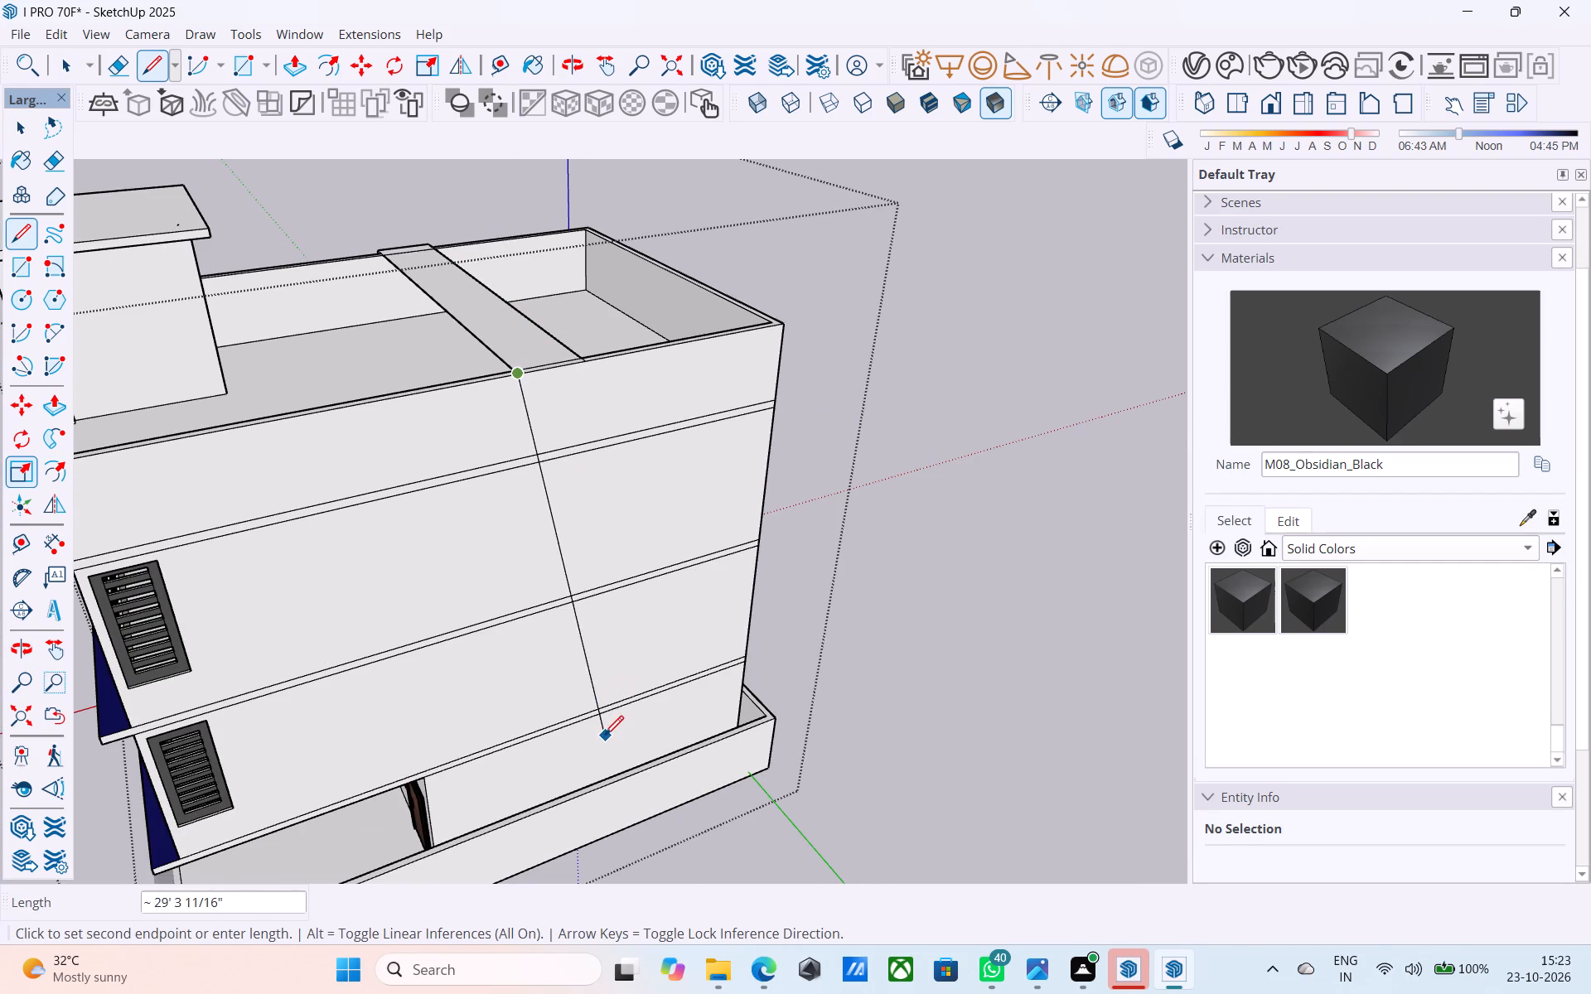
{"action": "middle_click_drag", "start_coordinate": [600, 734], "coordinate": [708, 750], "text": "shift"}
{"action": "scroll", "coordinate": [670, 779], "scroll_direction": "up", "scroll_amount": 3}
{"action": "middle_click_drag", "start_coordinate": [639, 789], "coordinate": [645, 826]}
{"action": "scroll", "coordinate": [644, 825], "scroll_direction": "up", "scroll_amount": 8}
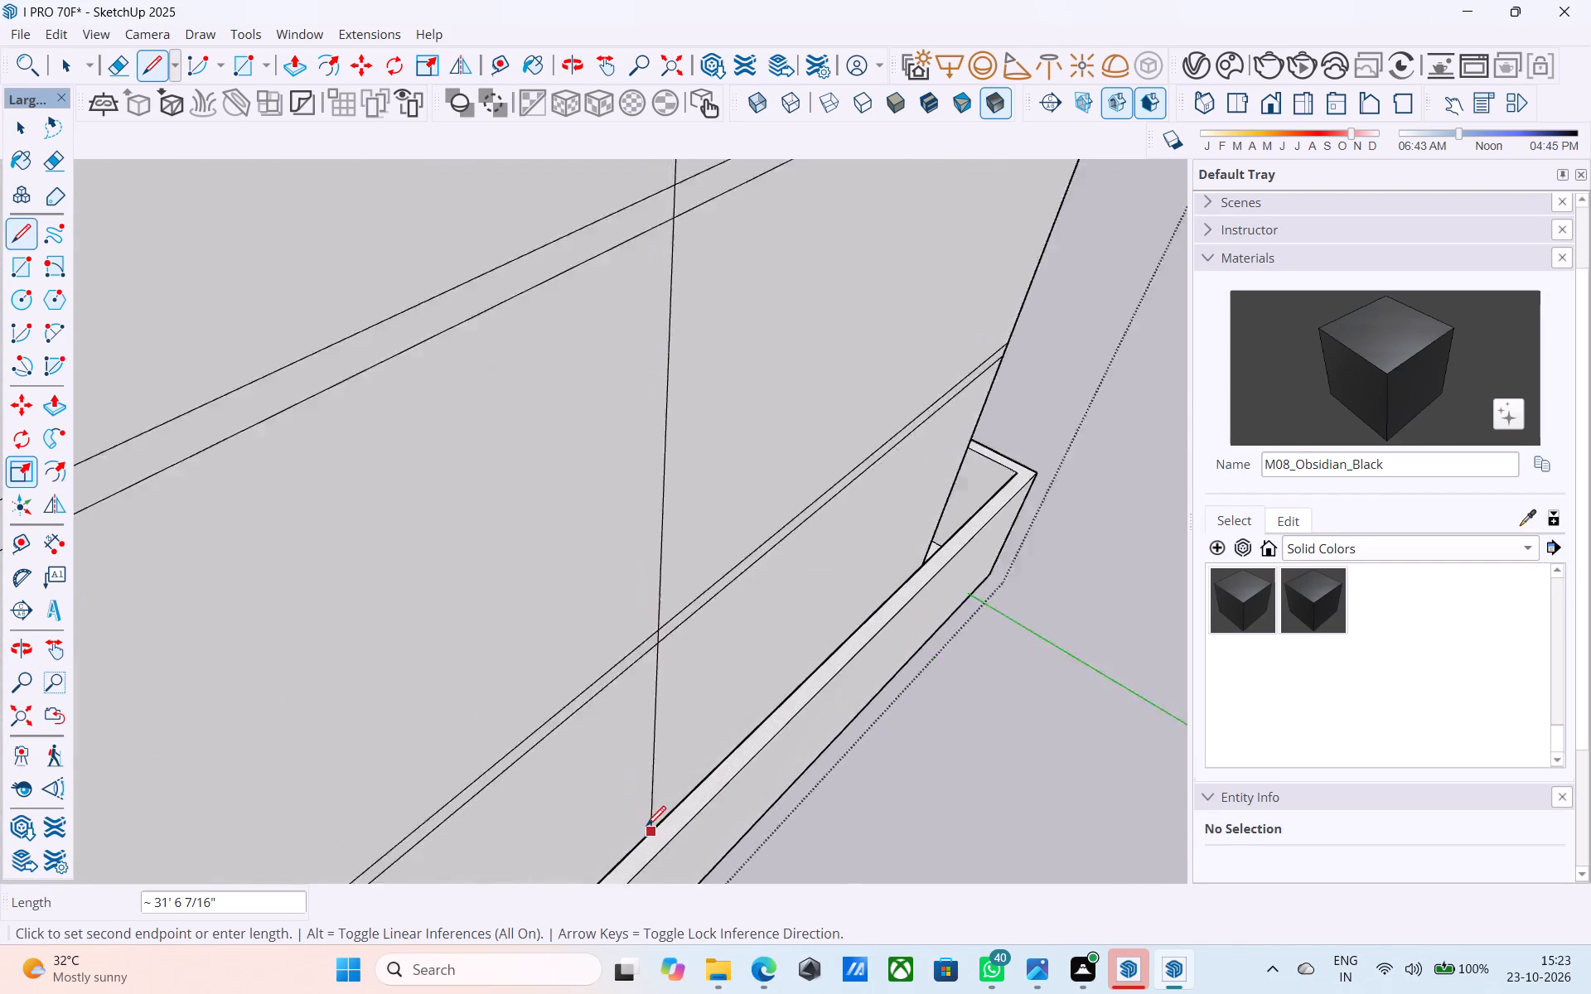
{"action": "scroll", "coordinate": [646, 828], "scroll_direction": "up", "scroll_amount": 15}
{"action": "middle_click_drag", "start_coordinate": [629, 835], "coordinate": [640, 774], "text": "shift"}
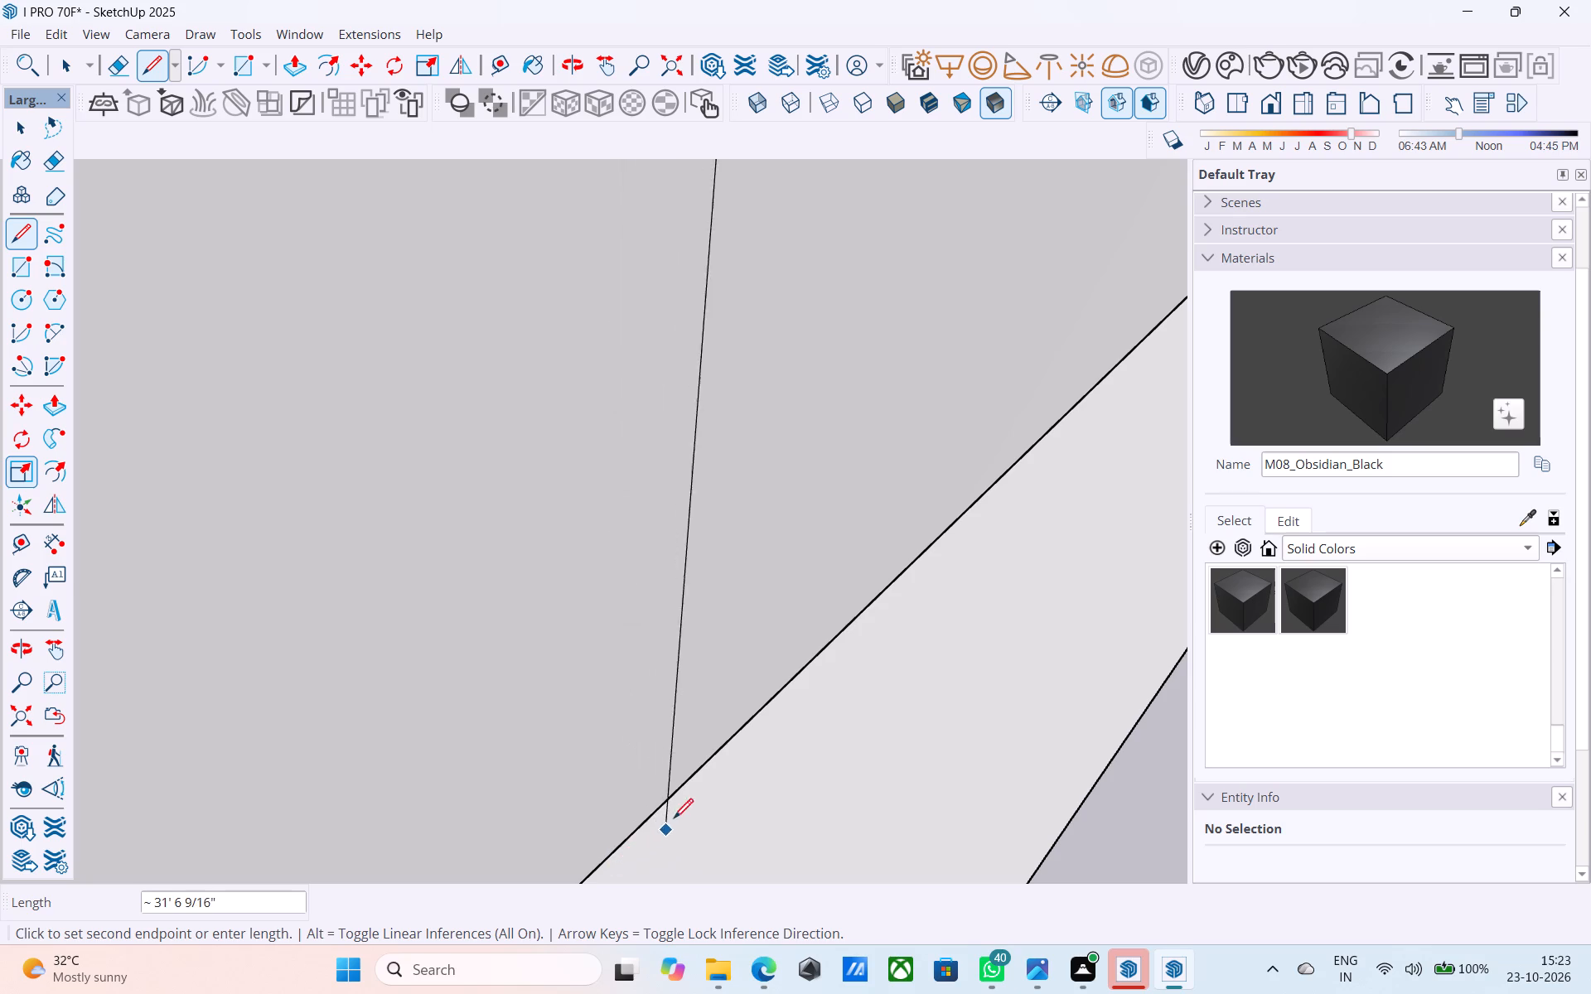
{"action": "middle_click_drag", "start_coordinate": [781, 694], "coordinate": [476, 763]}
{"action": "scroll", "coordinate": [476, 762], "scroll_direction": "down", "scroll_amount": 5}
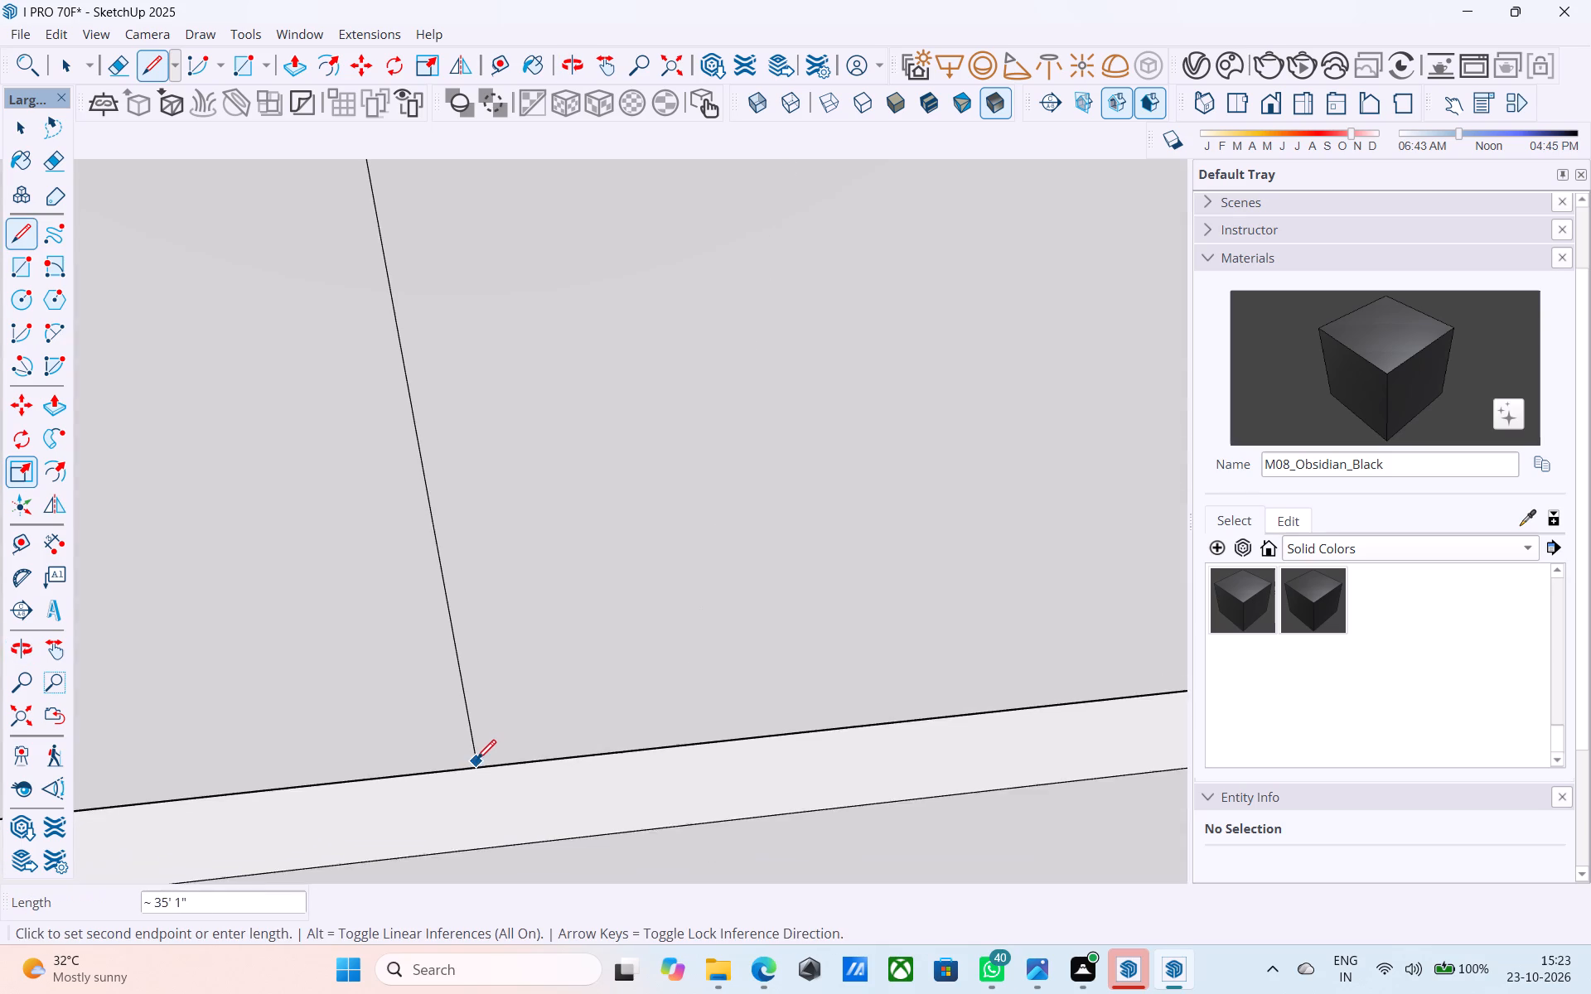
{"action": "scroll", "coordinate": [476, 761], "scroll_direction": "down", "scroll_amount": 20}
{"action": "scroll", "coordinate": [476, 761], "scroll_direction": "down", "scroll_amount": 7}
{"action": "scroll", "coordinate": [491, 750], "scroll_direction": "up", "scroll_amount": 8}
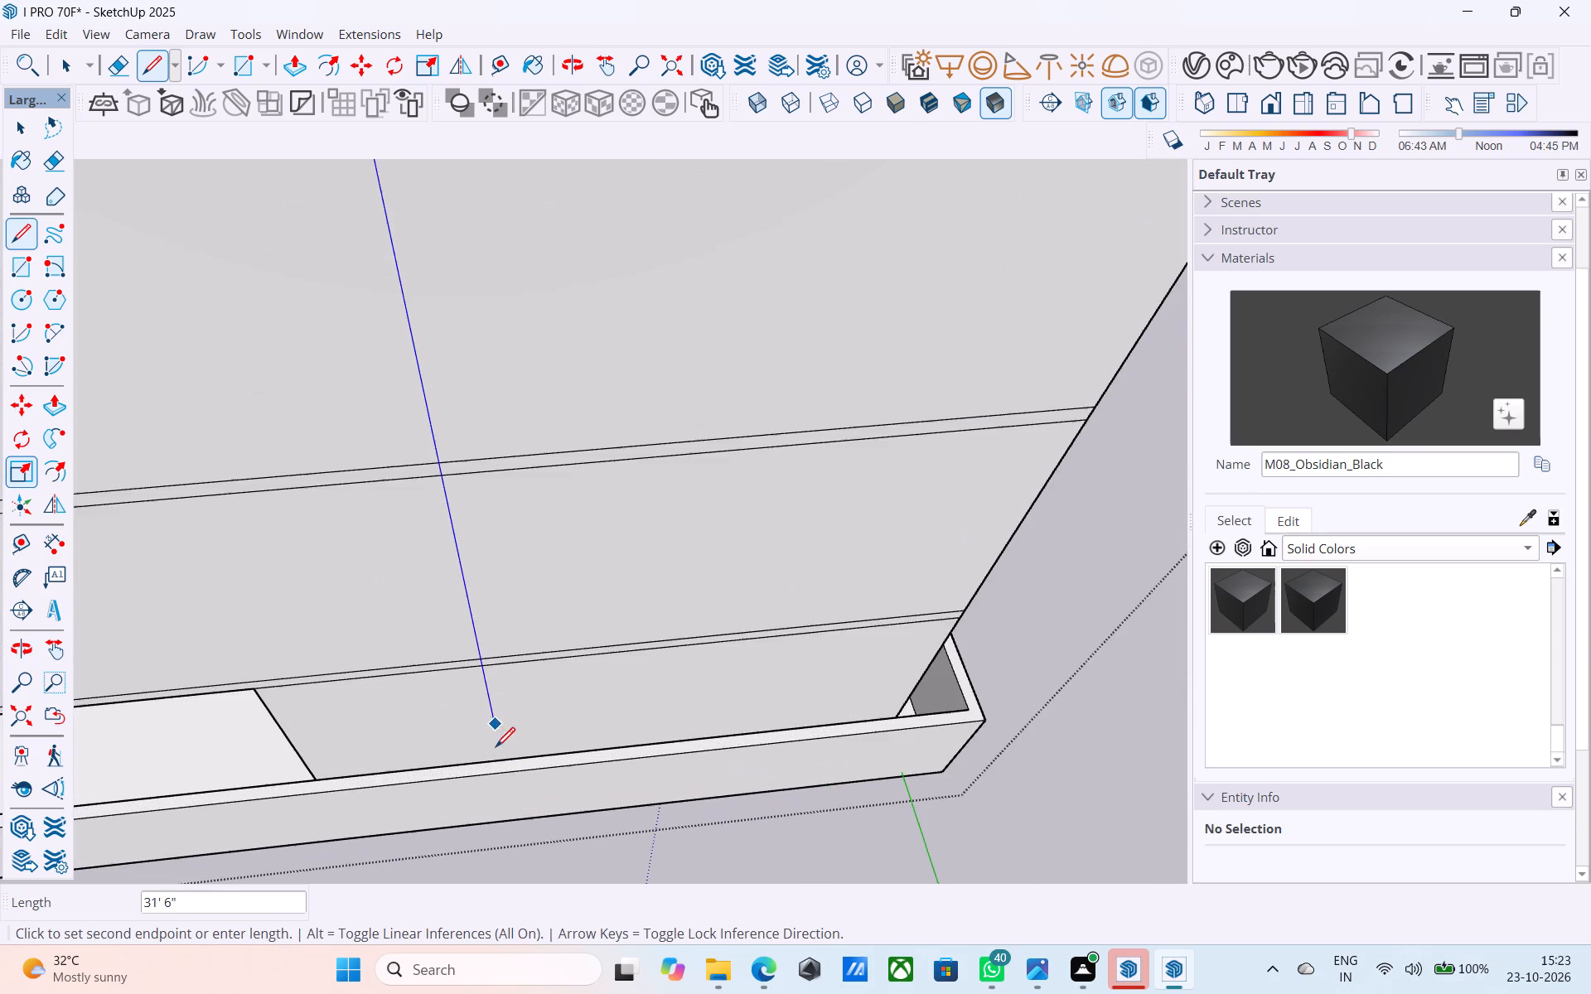
{"action": "middle_click_drag", "start_coordinate": [515, 739], "coordinate": [312, 738]}
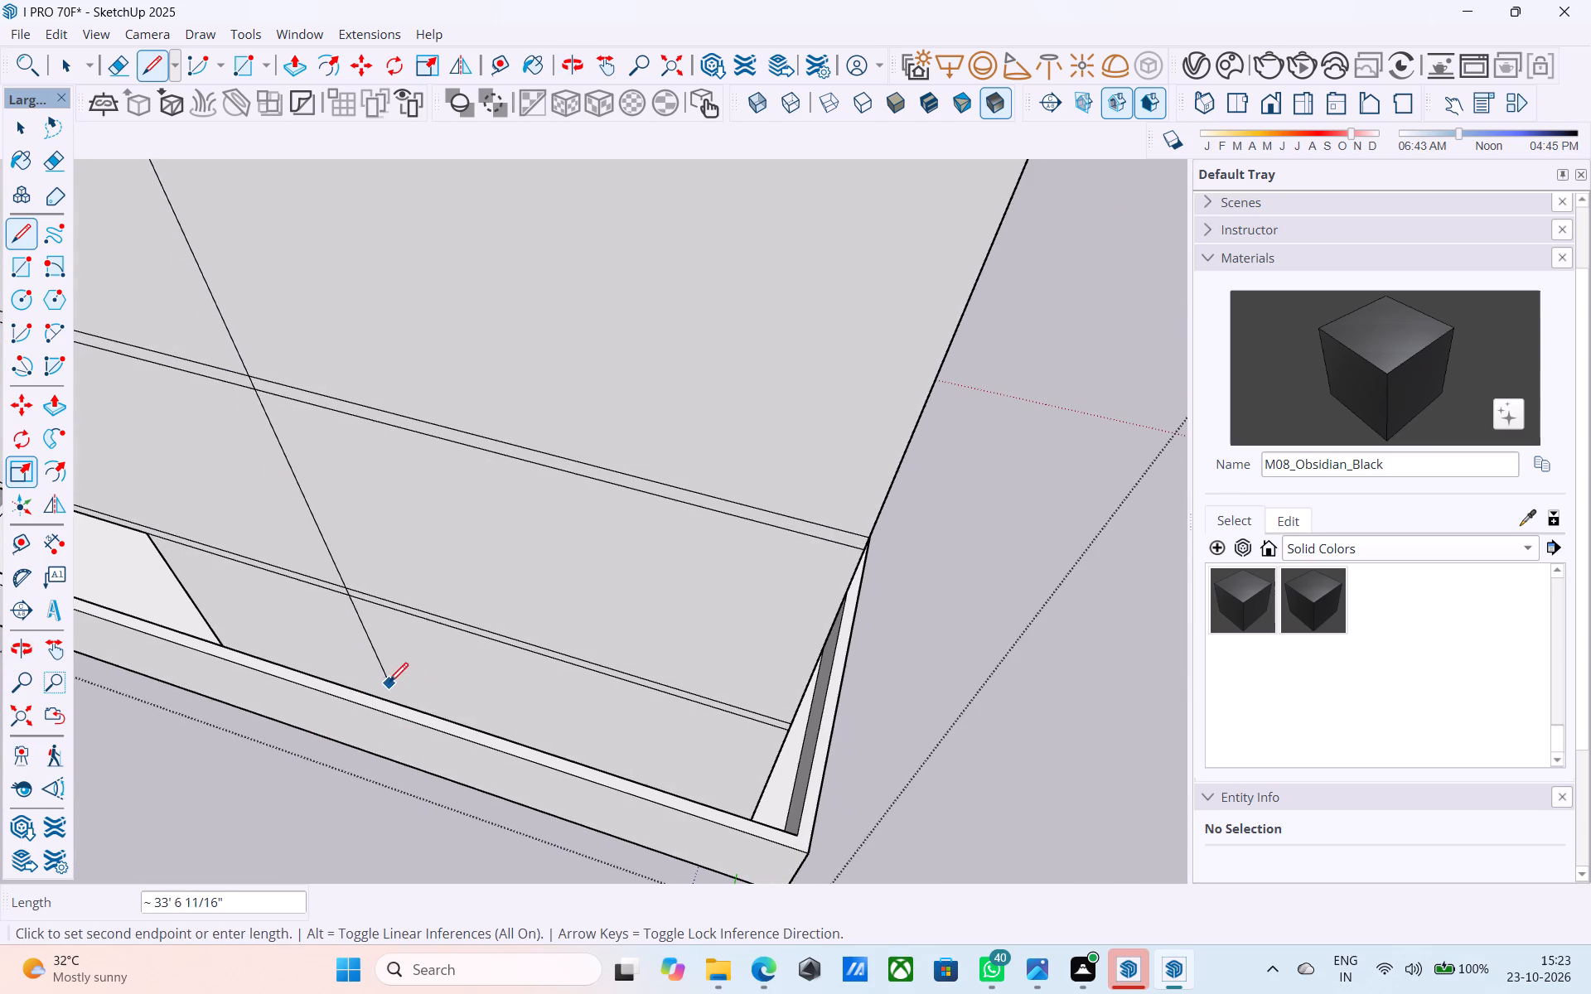
{"action": "scroll", "coordinate": [374, 678], "scroll_direction": "up", "scroll_amount": 5}
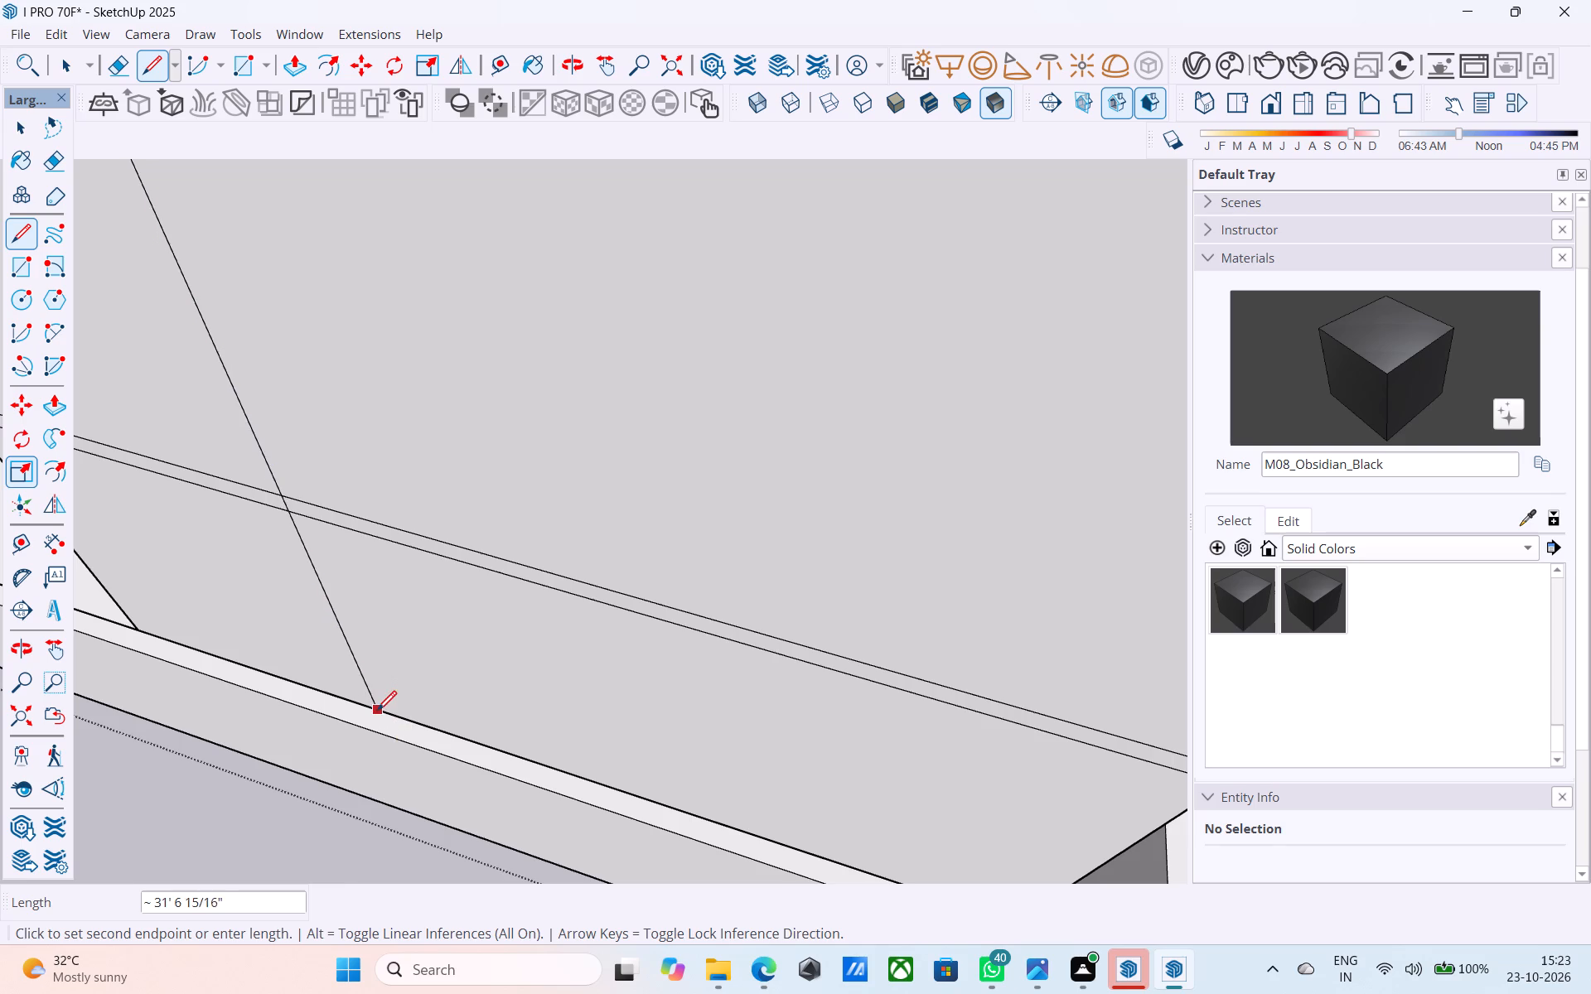
{"action": "scroll", "coordinate": [382, 716], "scroll_direction": "up", "scroll_amount": 8}
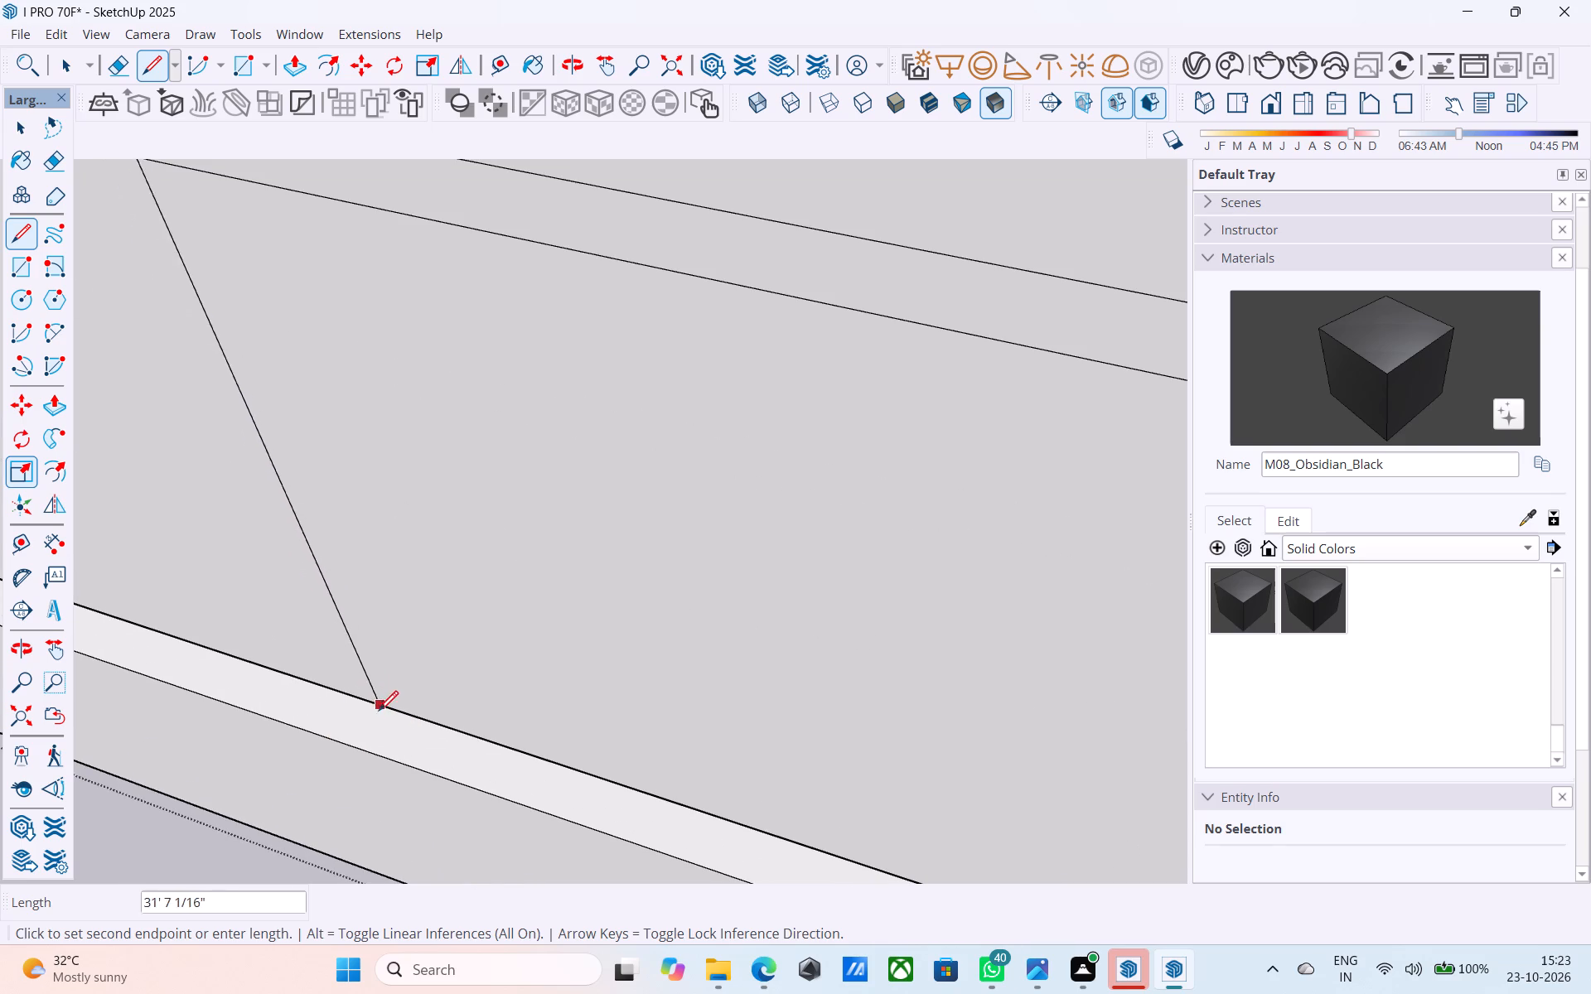
{"action": "scroll", "coordinate": [362, 705], "scroll_direction": "up", "scroll_amount": 4}
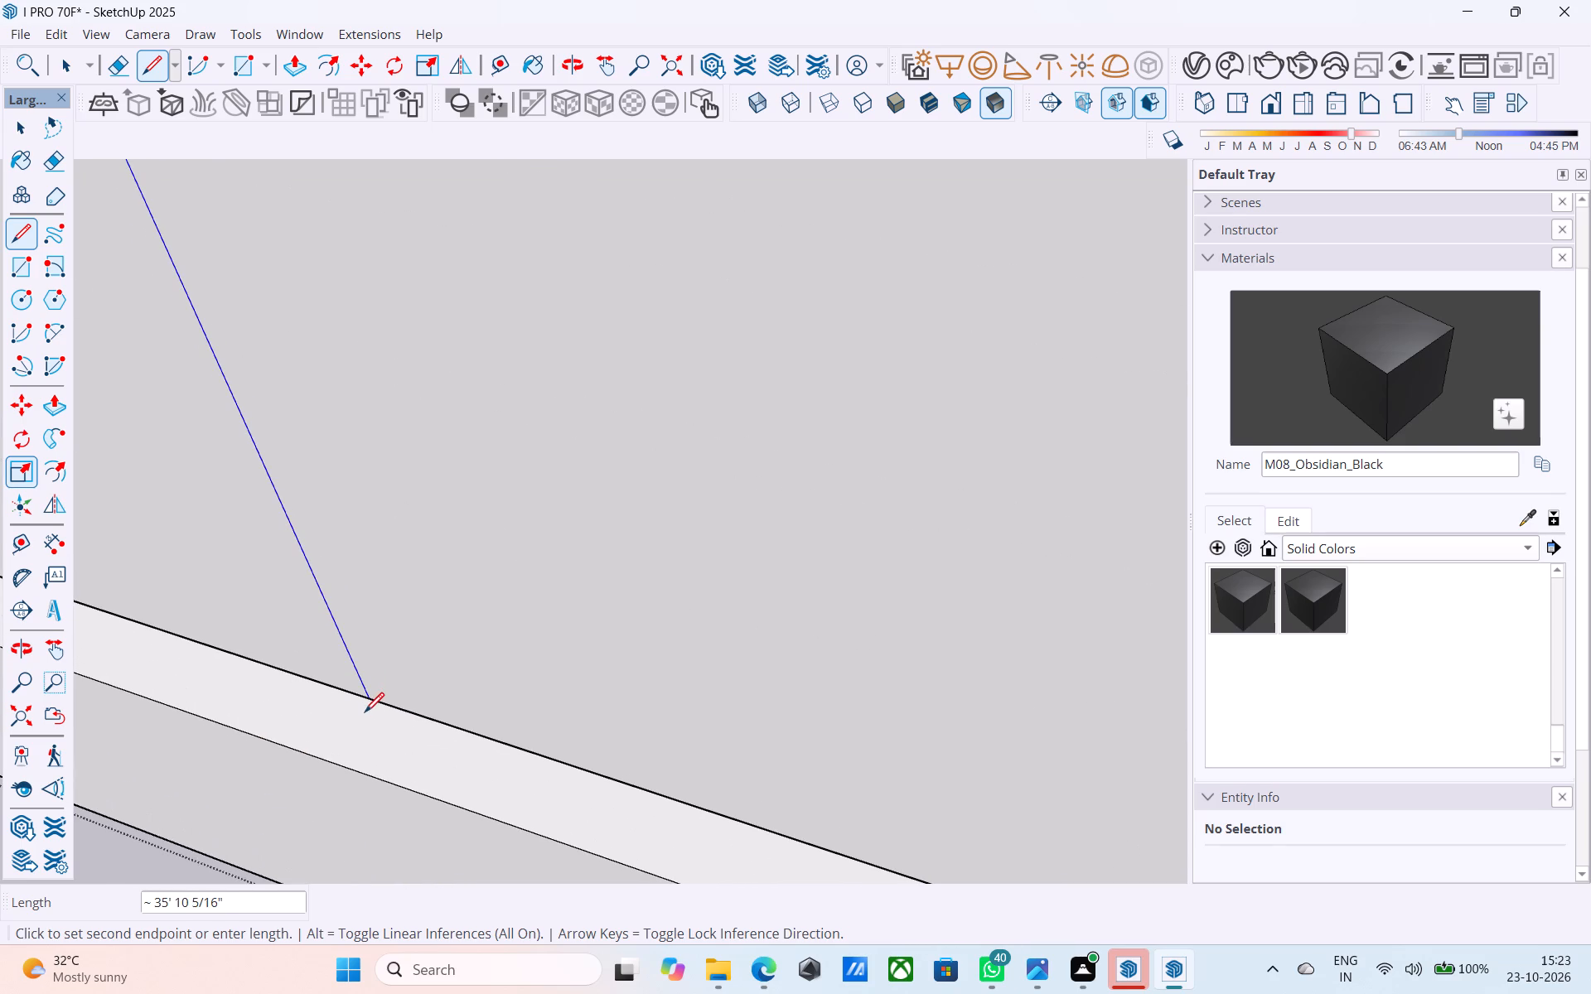
{"action": "left_click", "coordinate": [364, 717]}
Extend the vertical wall line straight down by about 7 7/16" to the wall's base edge.
{"action": "middle_click_drag", "start_coordinate": [384, 719], "coordinate": [641, 682]}
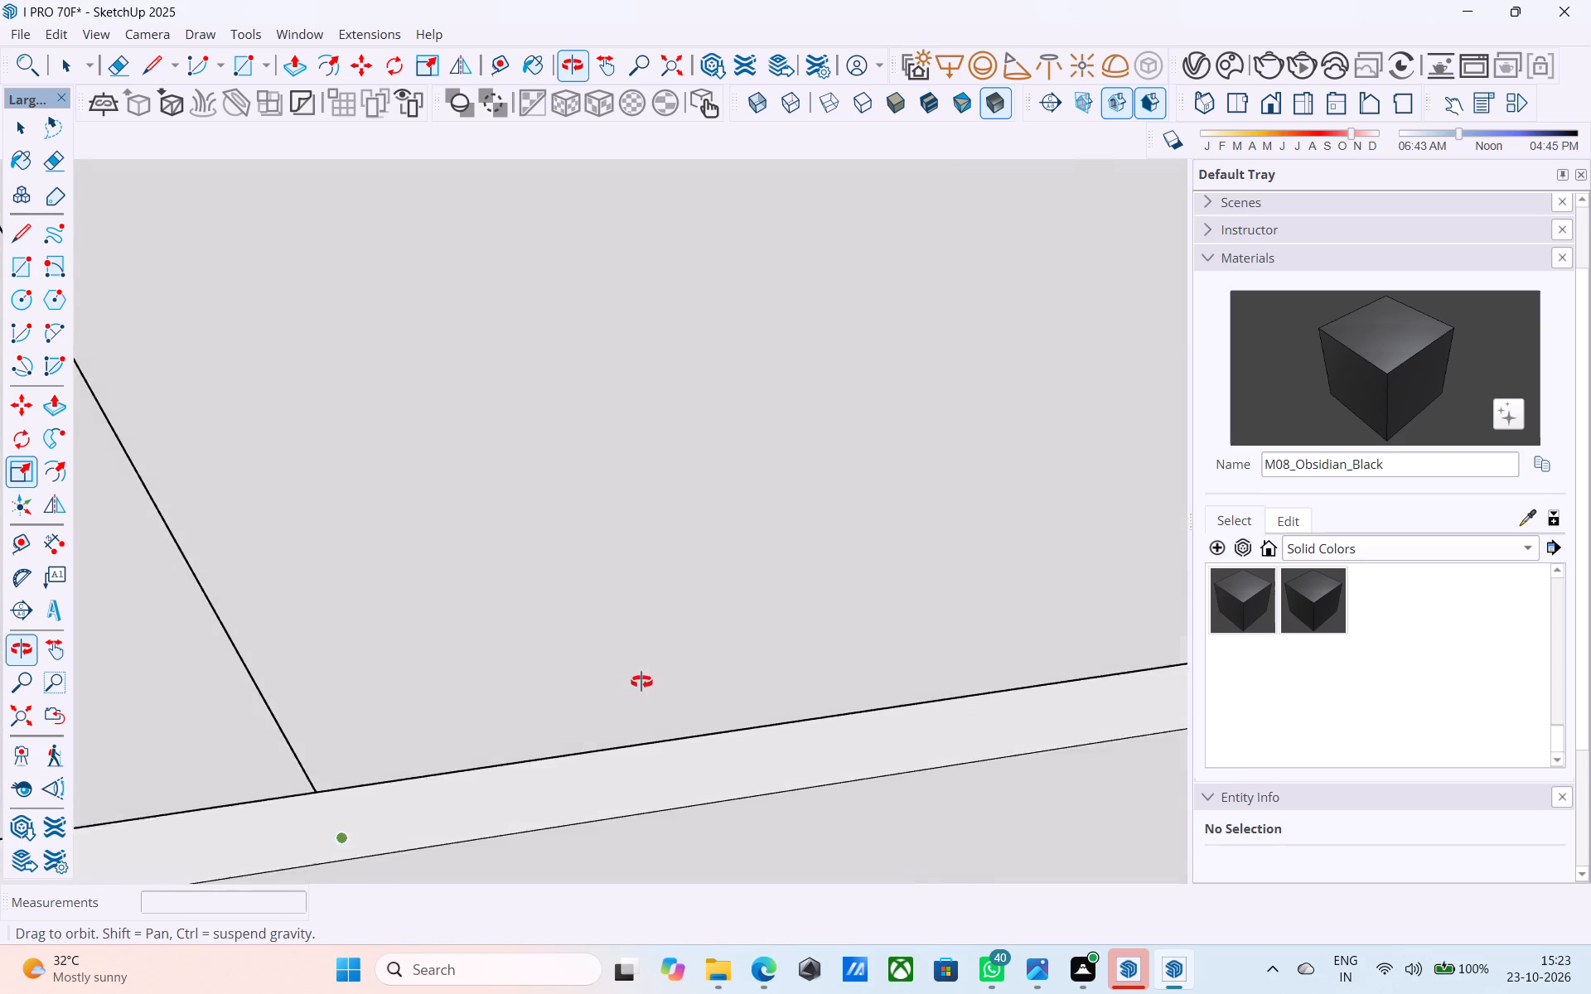
{"action": "middle_click_drag", "start_coordinate": [641, 682], "coordinate": [645, 682]}
{"action": "middle_click", "coordinate": [288, 782]}
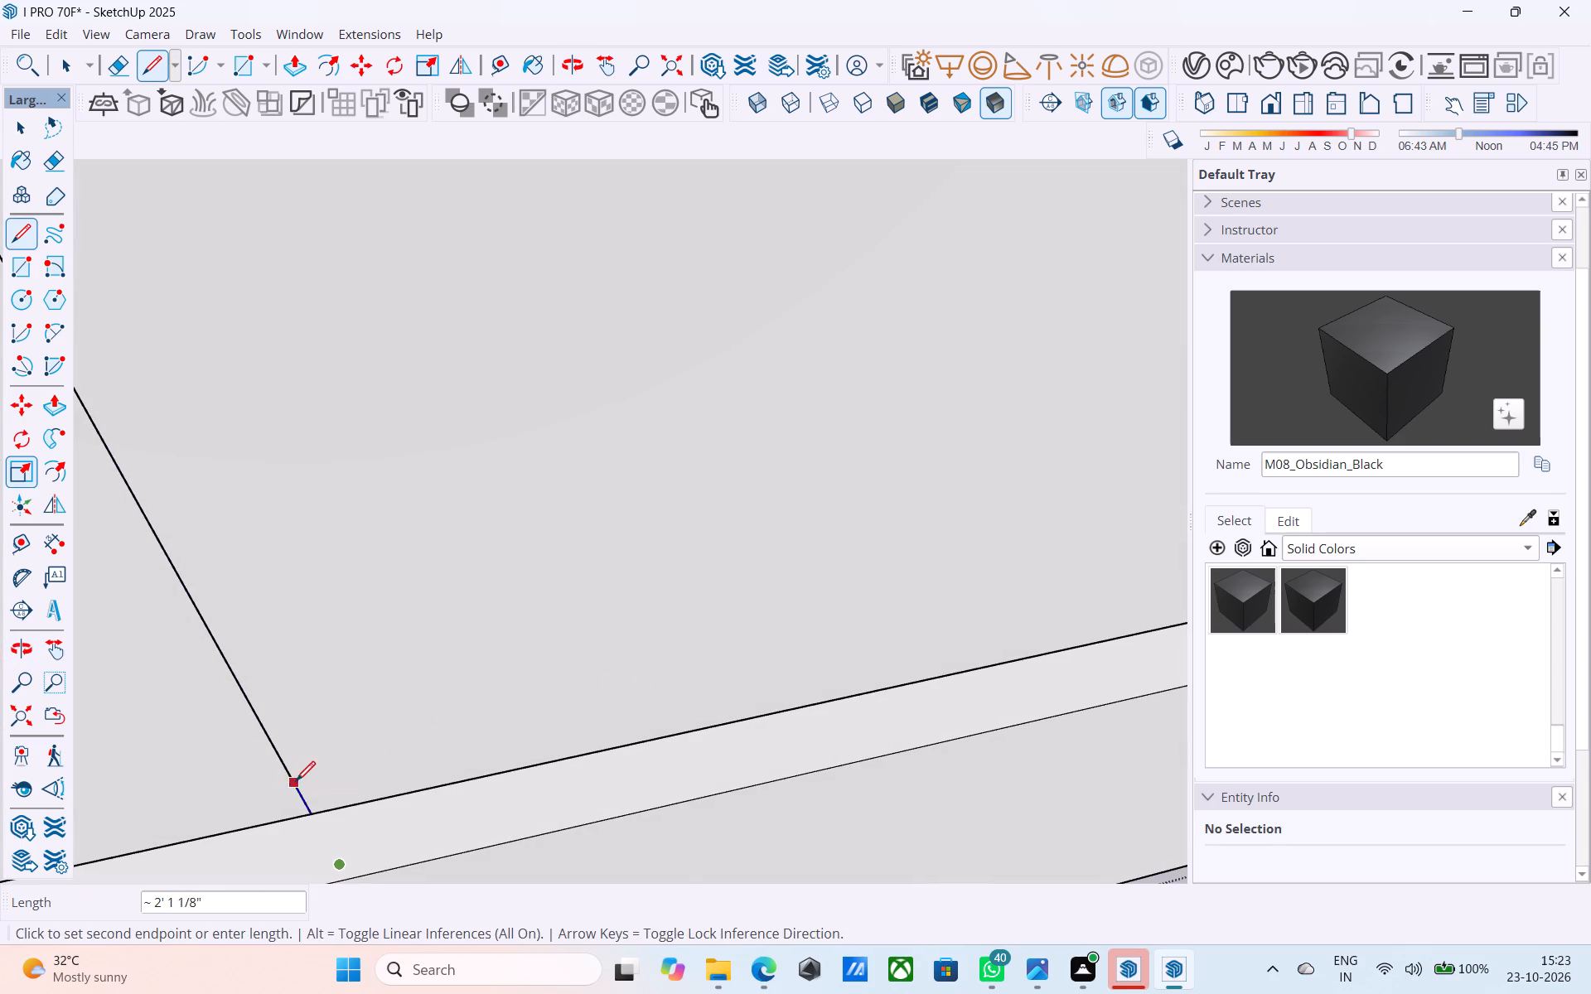
{"action": "scroll", "coordinate": [299, 667], "scroll_direction": "down", "scroll_amount": 5}
{"action": "scroll", "coordinate": [365, 732], "scroll_direction": "down", "scroll_amount": 1}
{"action": "middle_click_drag", "start_coordinate": [357, 747], "coordinate": [313, 852]}
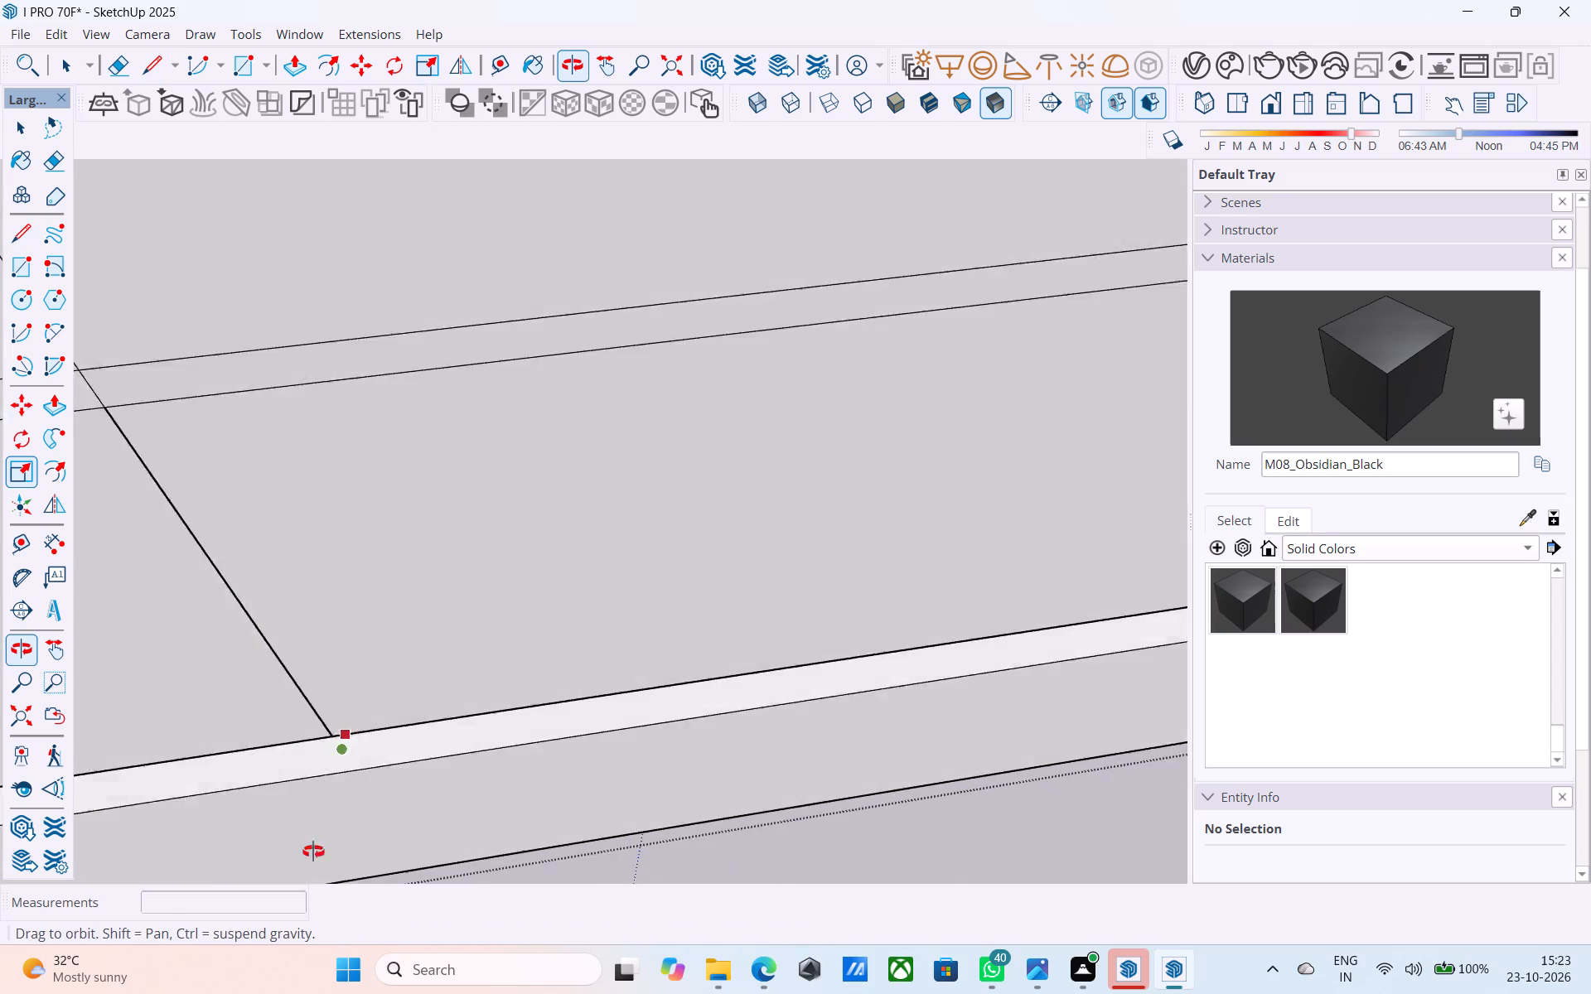
{"action": "middle_click_drag", "start_coordinate": [313, 852], "coordinate": [302, 888]}
{"action": "scroll", "coordinate": [302, 888], "scroll_direction": "down", "scroll_amount": 4}
{"action": "scroll", "coordinate": [418, 719], "scroll_direction": "down", "scroll_amount": 6}
{"action": "middle_click_drag", "start_coordinate": [721, 688], "coordinate": [243, 537]}
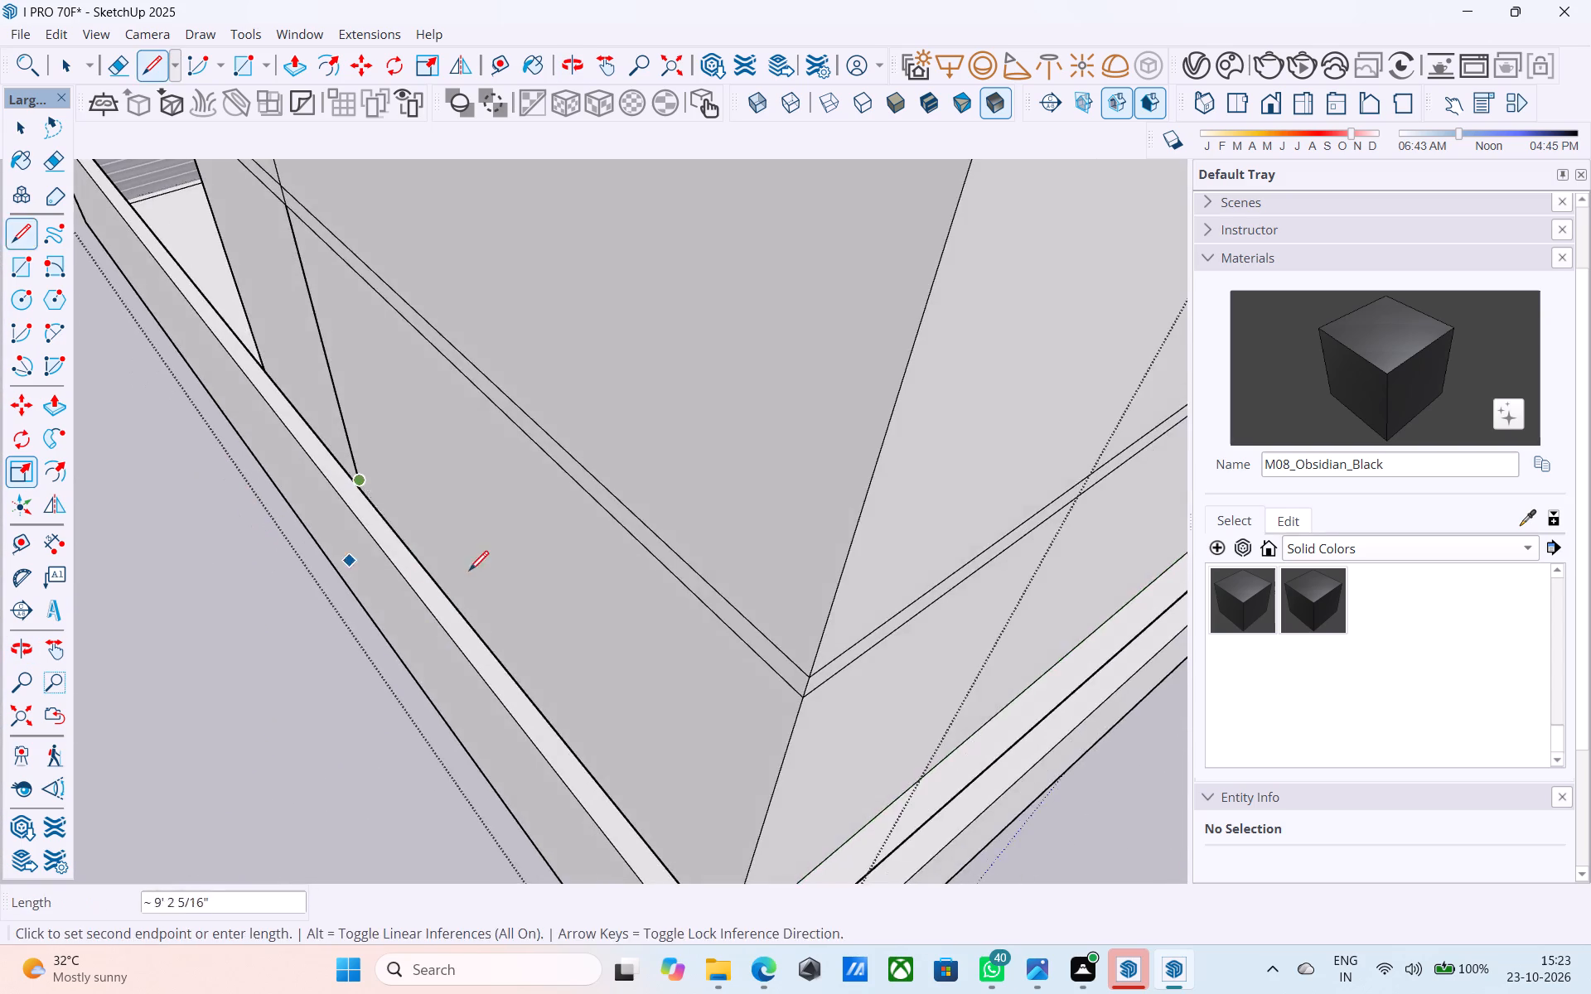
{"action": "middle_click_drag", "start_coordinate": [480, 581], "coordinate": [432, 620]}
{"action": "scroll", "coordinate": [402, 564], "scroll_direction": "up", "scroll_amount": 15}
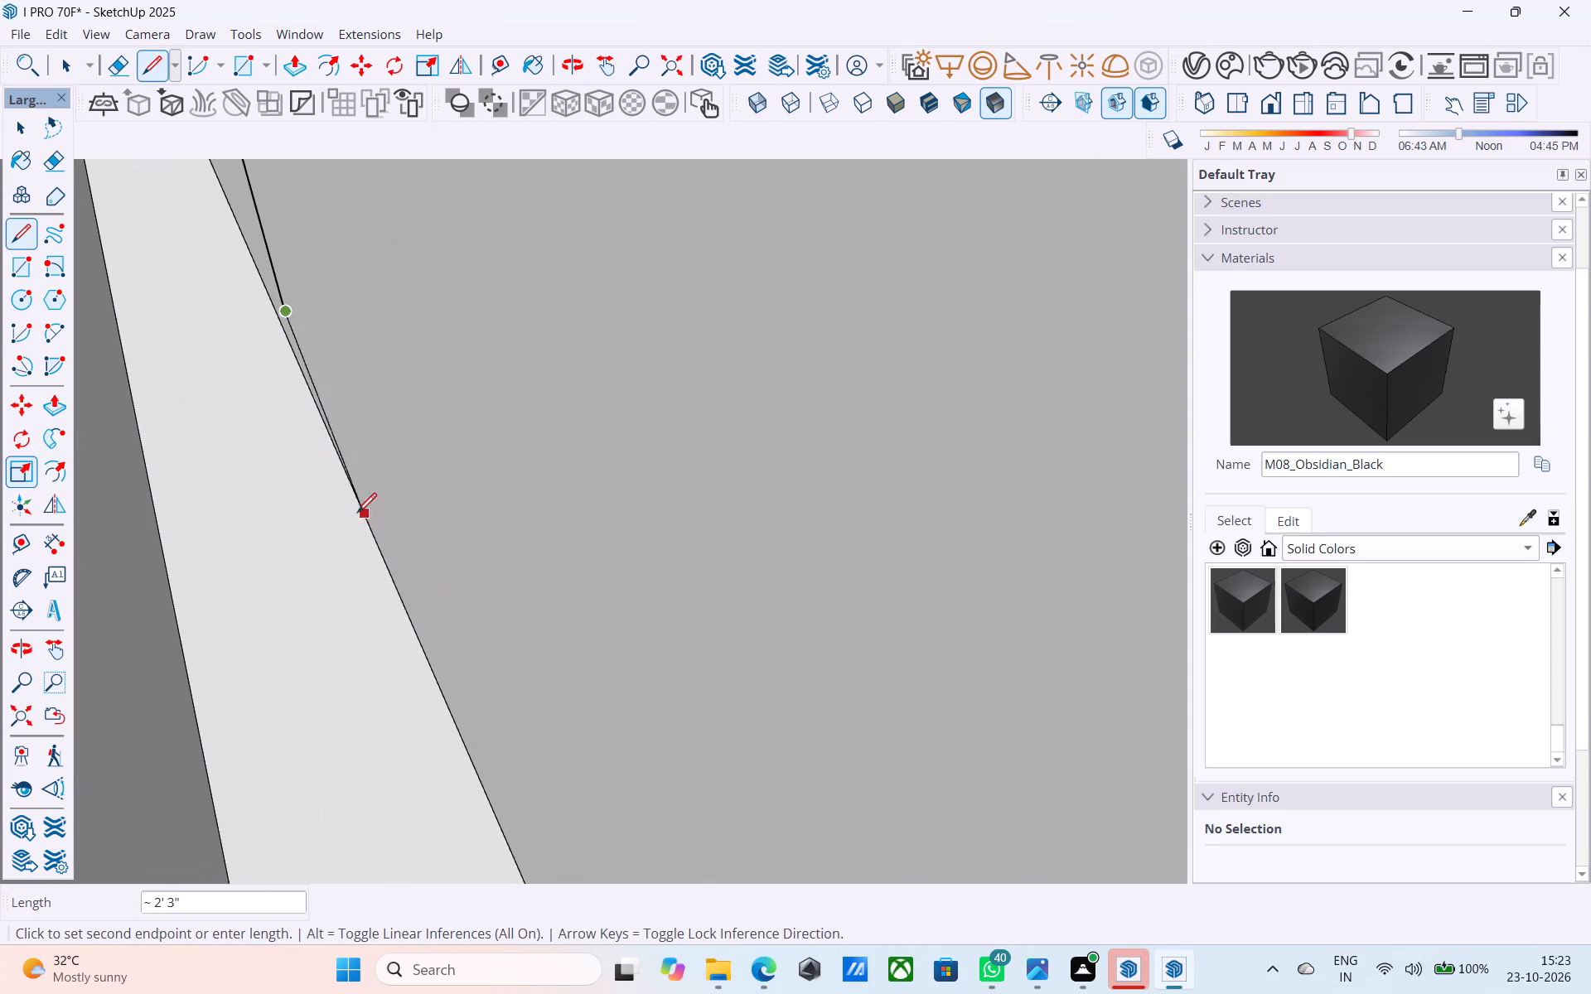
{"action": "middle_click_drag", "start_coordinate": [359, 513], "coordinate": [396, 503]}
{"action": "scroll", "coordinate": [309, 384], "scroll_direction": "up", "scroll_amount": 1}
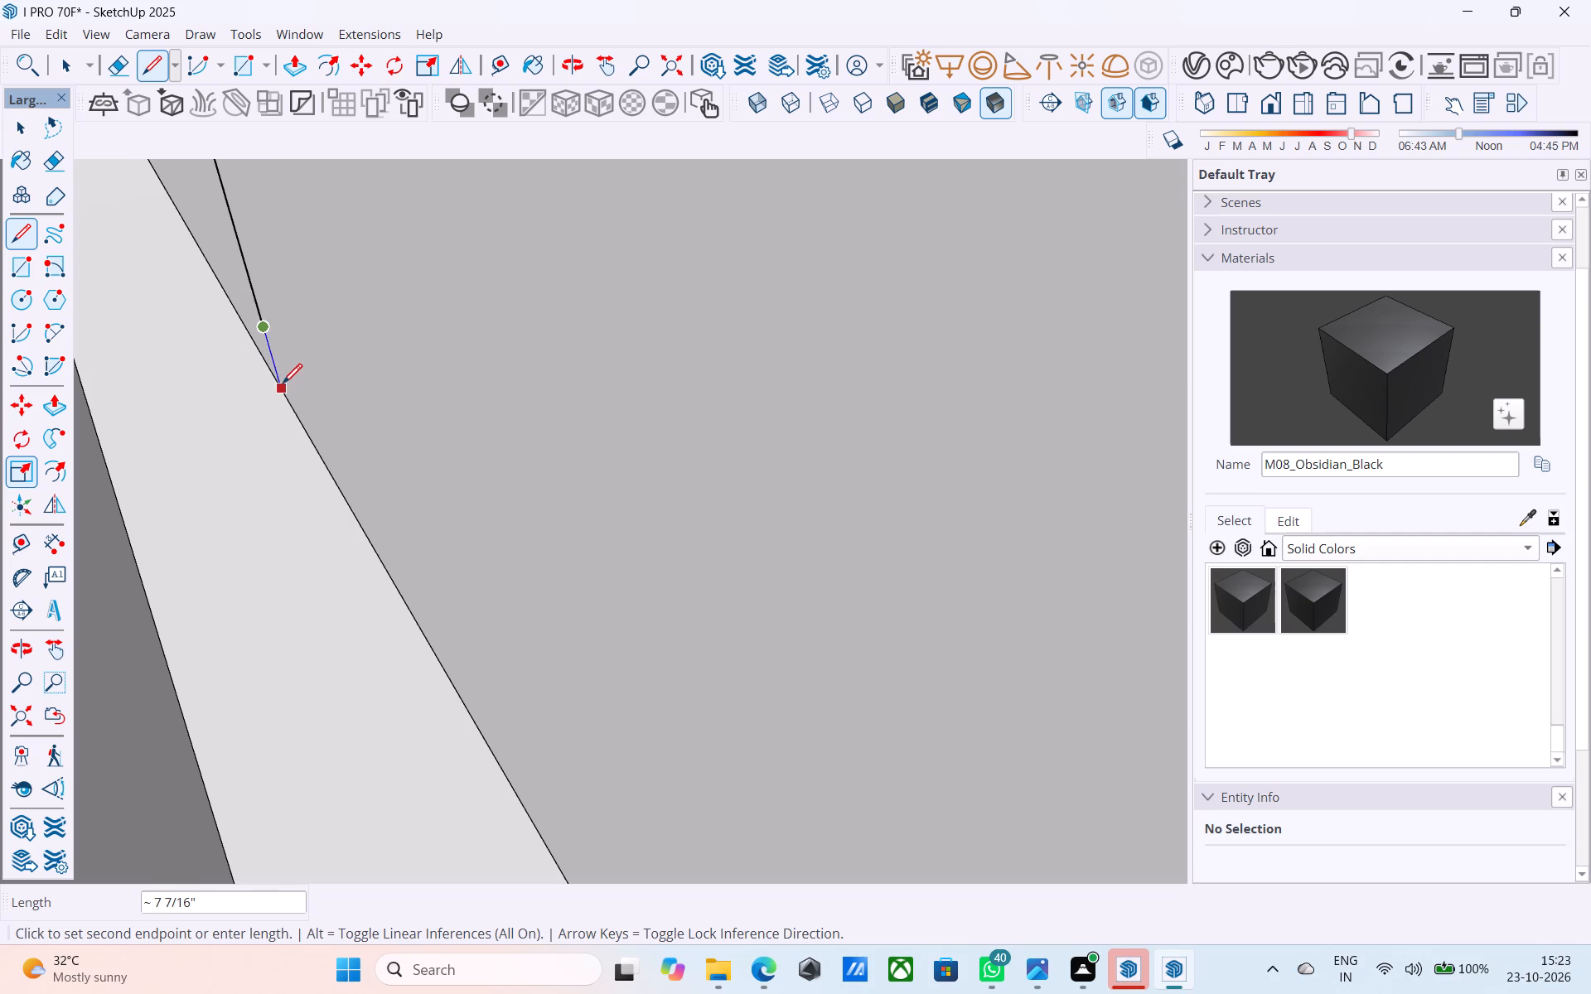
{"action": "left_click", "coordinate": [283, 385]}
Draw a second vertical line 36' 6" long down the outer wall from the roof strip's other corner to the base edge.
{"action": "scroll", "coordinate": [310, 437], "scroll_direction": "down", "scroll_amount": 16}
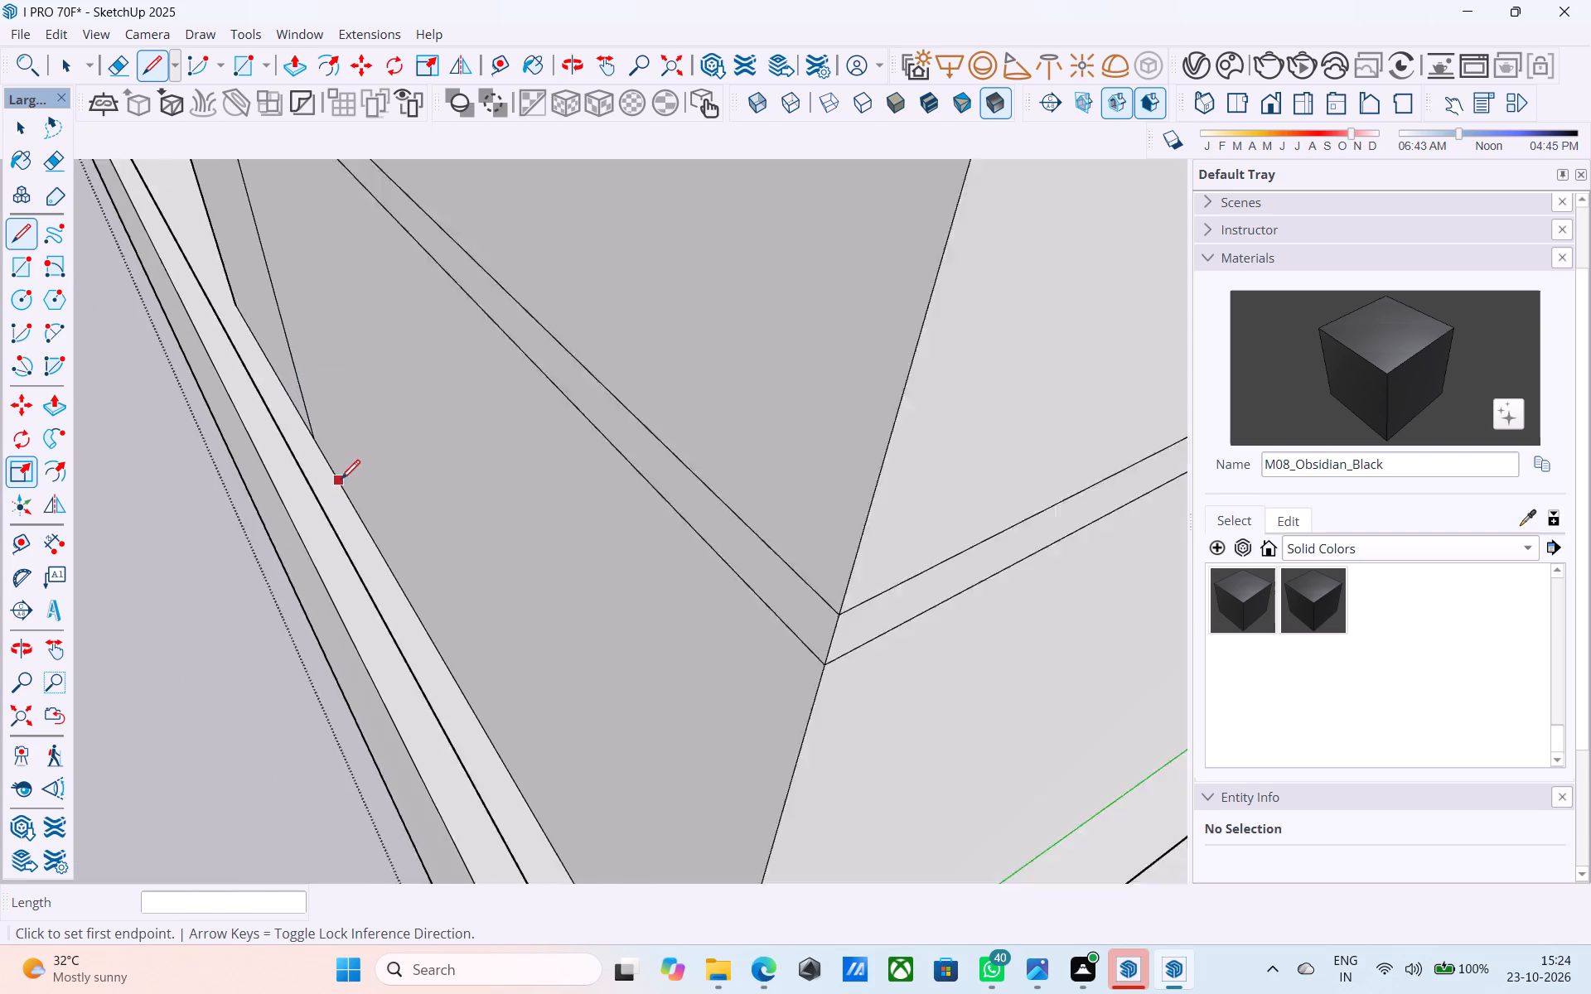
{"action": "scroll", "coordinate": [341, 481], "scroll_direction": "down", "scroll_amount": 13}
{"action": "middle_click_drag", "start_coordinate": [334, 465], "coordinate": [849, 448]}
{"action": "middle_click_drag", "start_coordinate": [581, 288], "coordinate": [537, 436], "text": "shift"}
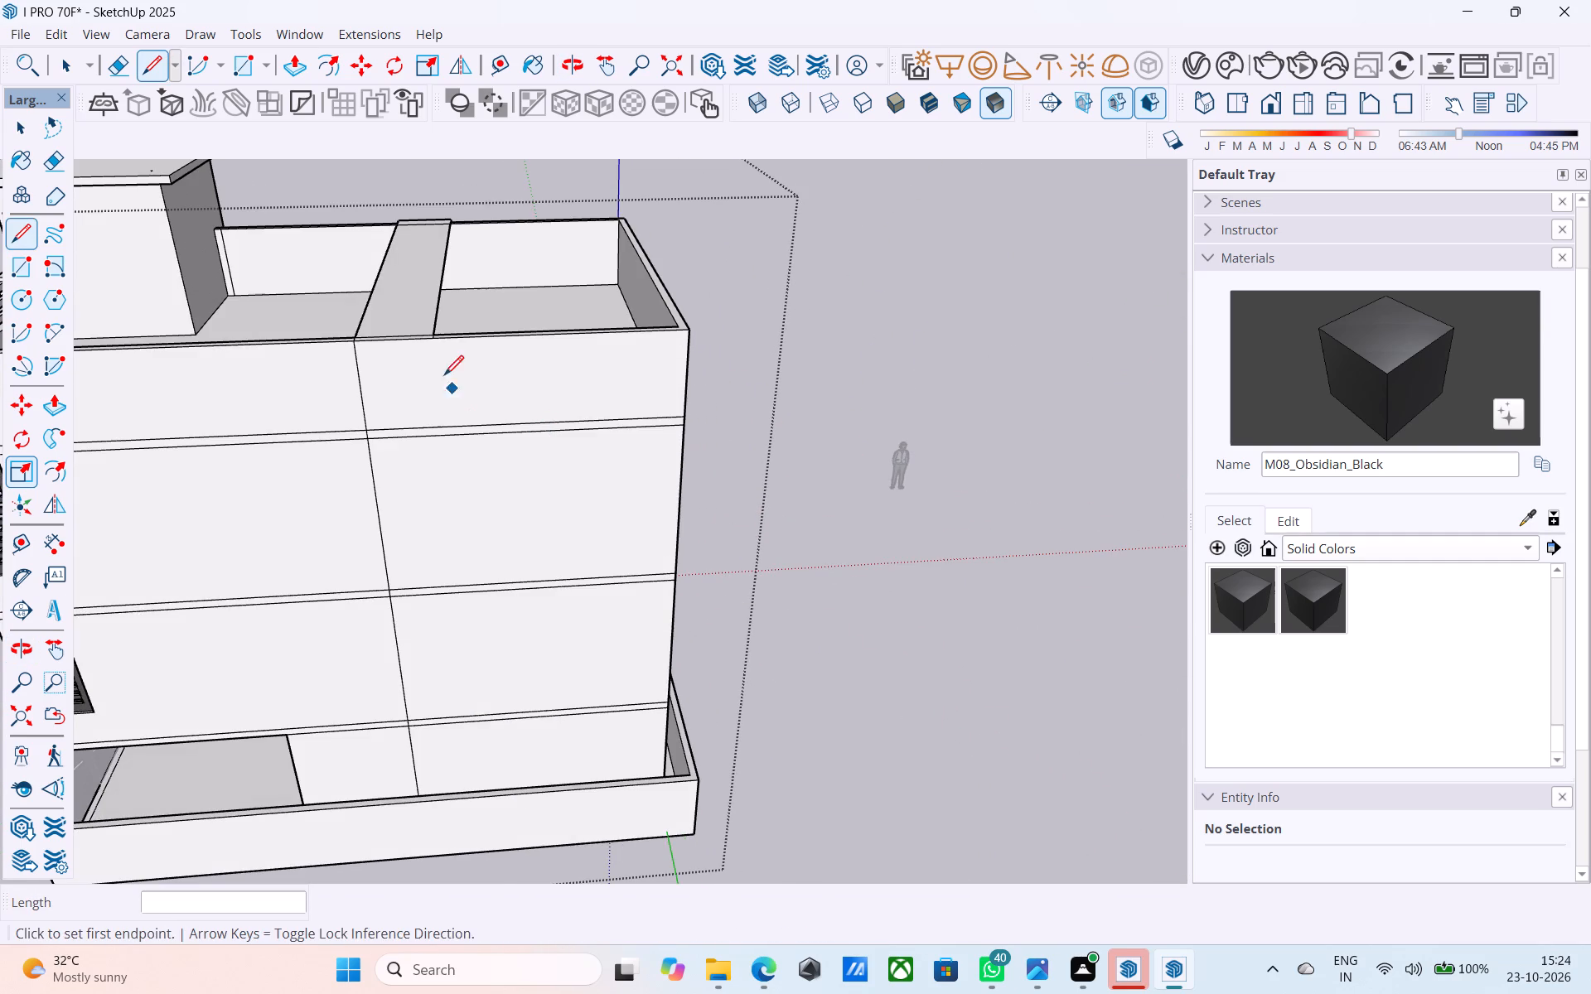
{"action": "left_click", "coordinate": [433, 336]}
{"action": "scroll", "coordinate": [648, 380], "scroll_direction": "down", "scroll_amount": 4}
{"action": "middle_click_drag", "start_coordinate": [658, 390], "coordinate": [433, 456]}
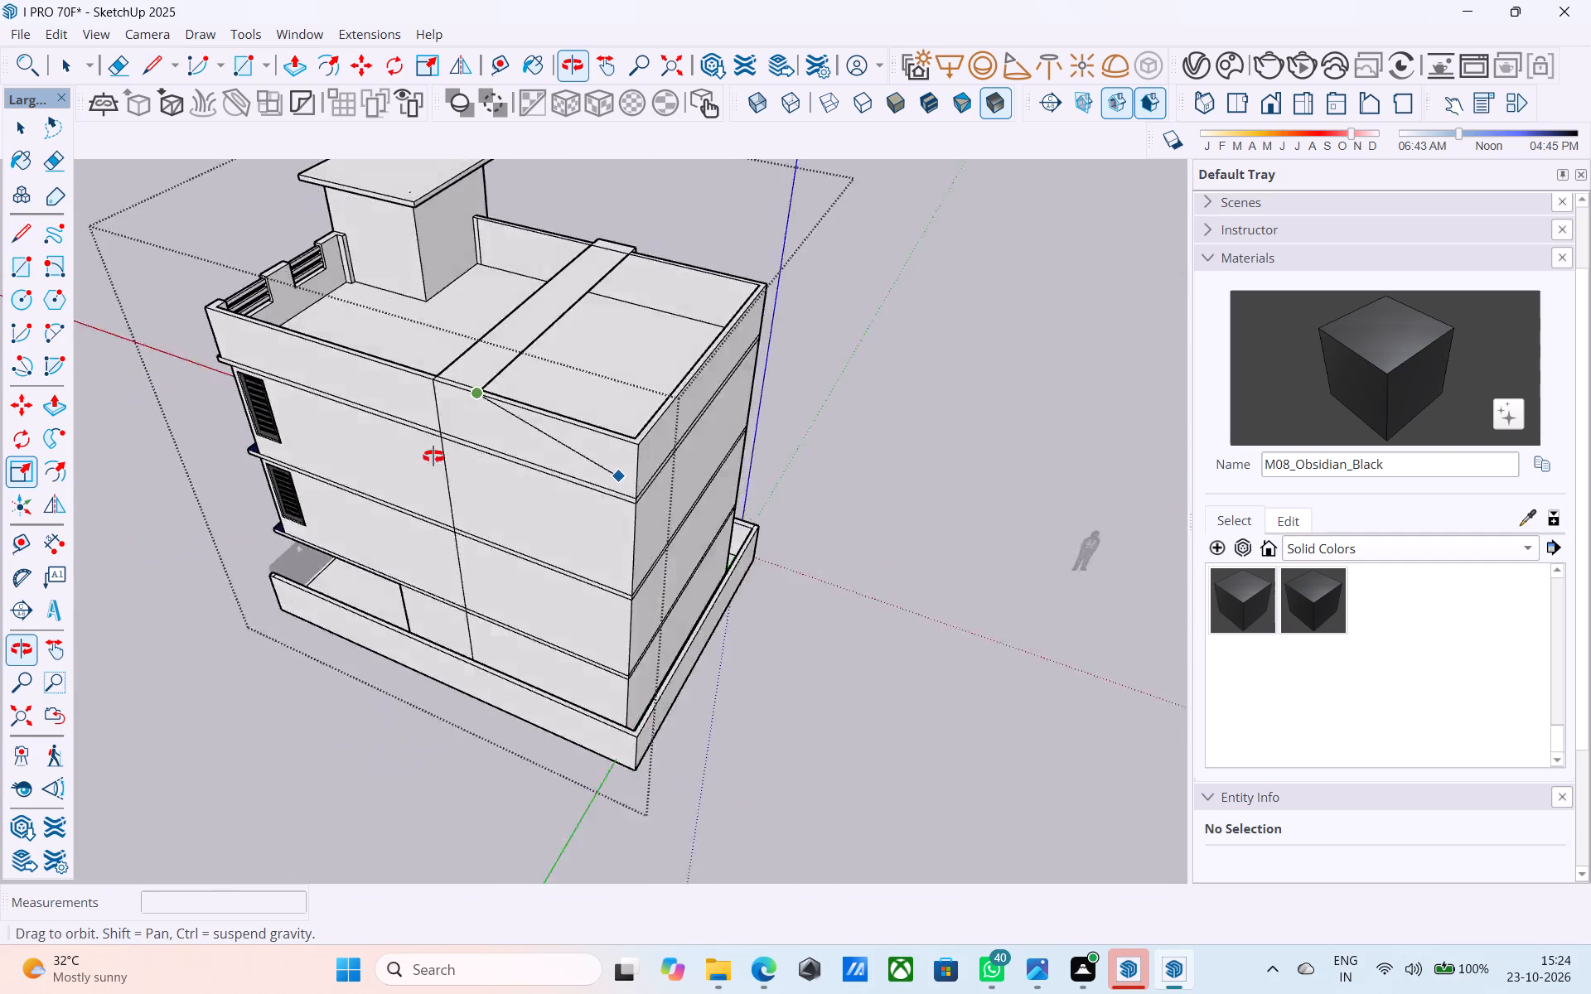
{"action": "middle_click_drag", "start_coordinate": [433, 456], "coordinate": [354, 453]}
{"action": "scroll", "coordinate": [476, 605], "scroll_direction": "up", "scroll_amount": 19}
{"action": "middle_click_drag", "start_coordinate": [428, 663], "coordinate": [346, 515]}
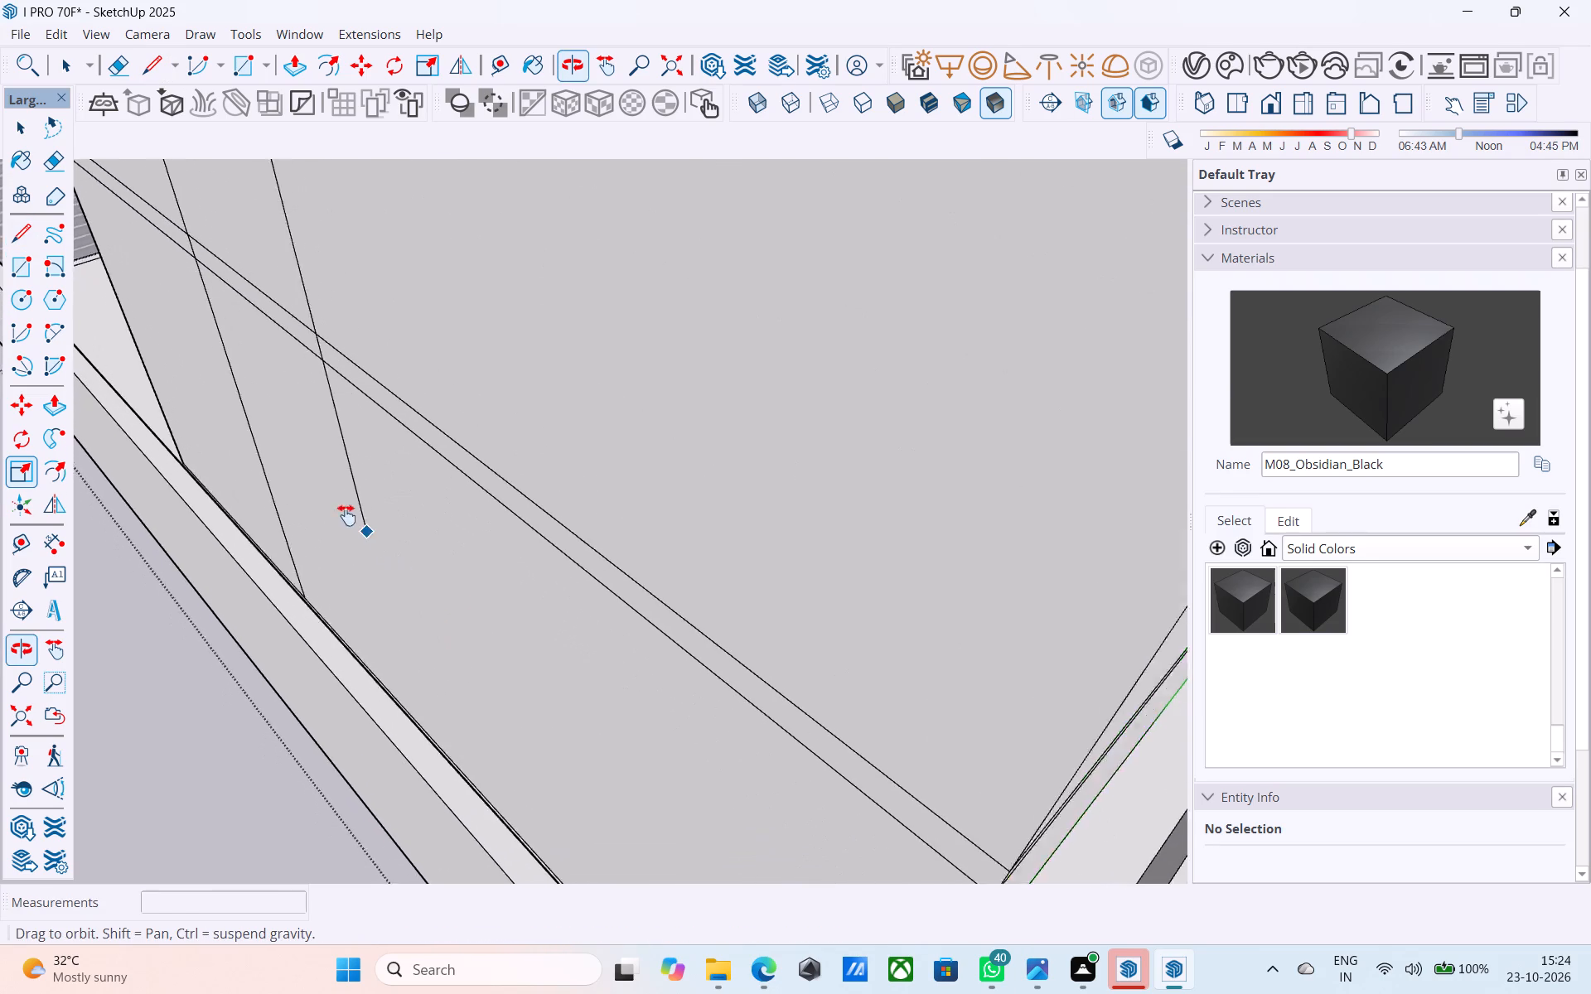
{"action": "middle_click_drag", "start_coordinate": [346, 515], "coordinate": [346, 515]}
{"action": "middle_click_drag", "start_coordinate": [307, 600], "coordinate": [235, 579]}
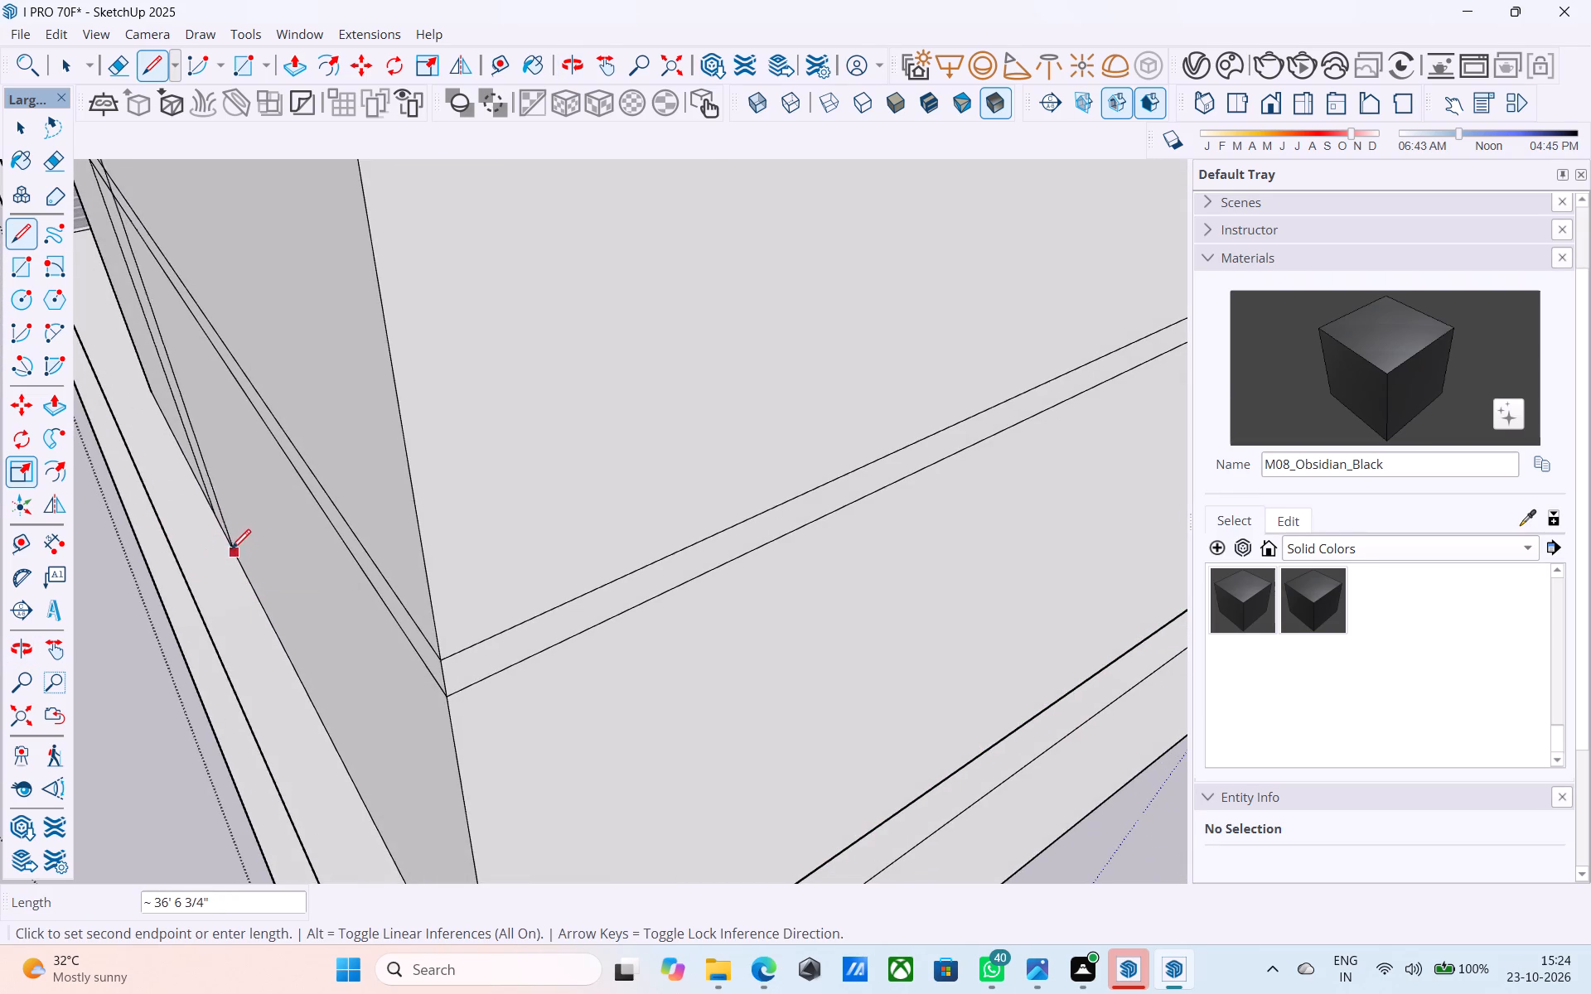
{"action": "middle_click_drag", "start_coordinate": [229, 544], "coordinate": [322, 550]}
{"action": "middle_click_drag", "start_coordinate": [366, 578], "coordinate": [279, 586]}
{"action": "left_click", "coordinate": [389, 631]}
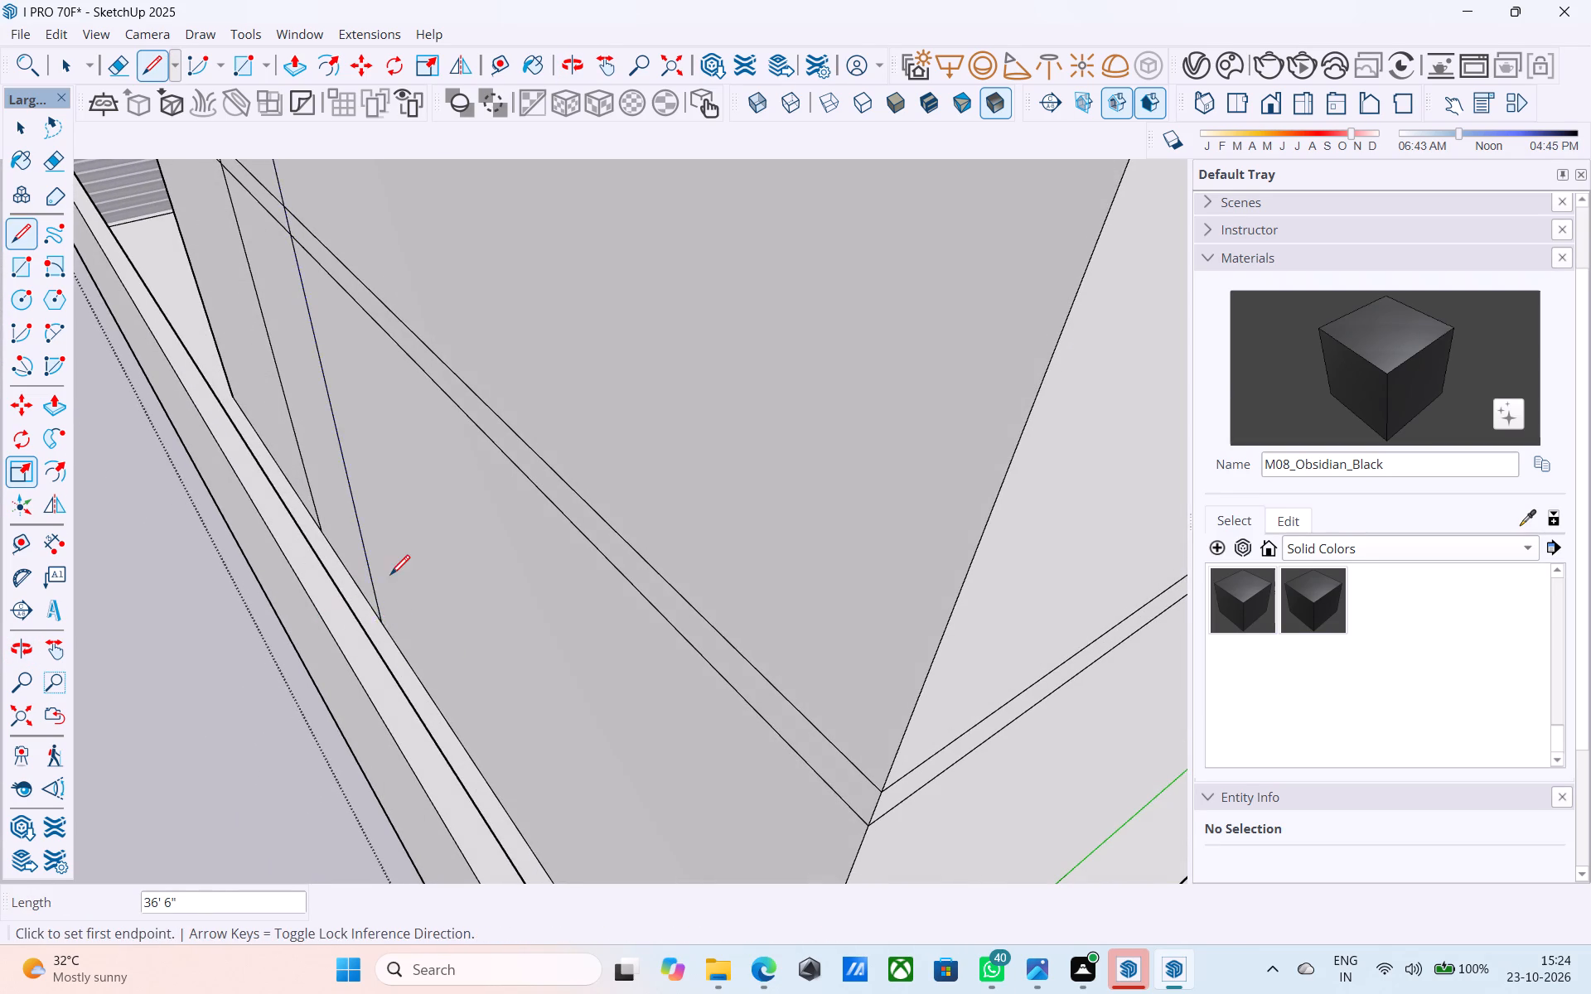
Erase the horizontal floor-band lines between the two vertical lines on the outer wall.
{"action": "scroll", "coordinate": [390, 577], "scroll_direction": "down", "scroll_amount": 5}
{"action": "middle_click_drag", "start_coordinate": [390, 577], "coordinate": [669, 608]}
{"action": "key", "text": "e"}
{"action": "left_click_drag", "start_coordinate": [597, 398], "coordinate": [597, 417]}
{"action": "scroll", "coordinate": [615, 342], "scroll_direction": "down", "scroll_amount": 5}
{"action": "middle_click_drag", "start_coordinate": [614, 345], "coordinate": [597, 681], "text": "shift"}
{"action": "left_click_drag", "start_coordinate": [597, 519], "coordinate": [592, 592]}
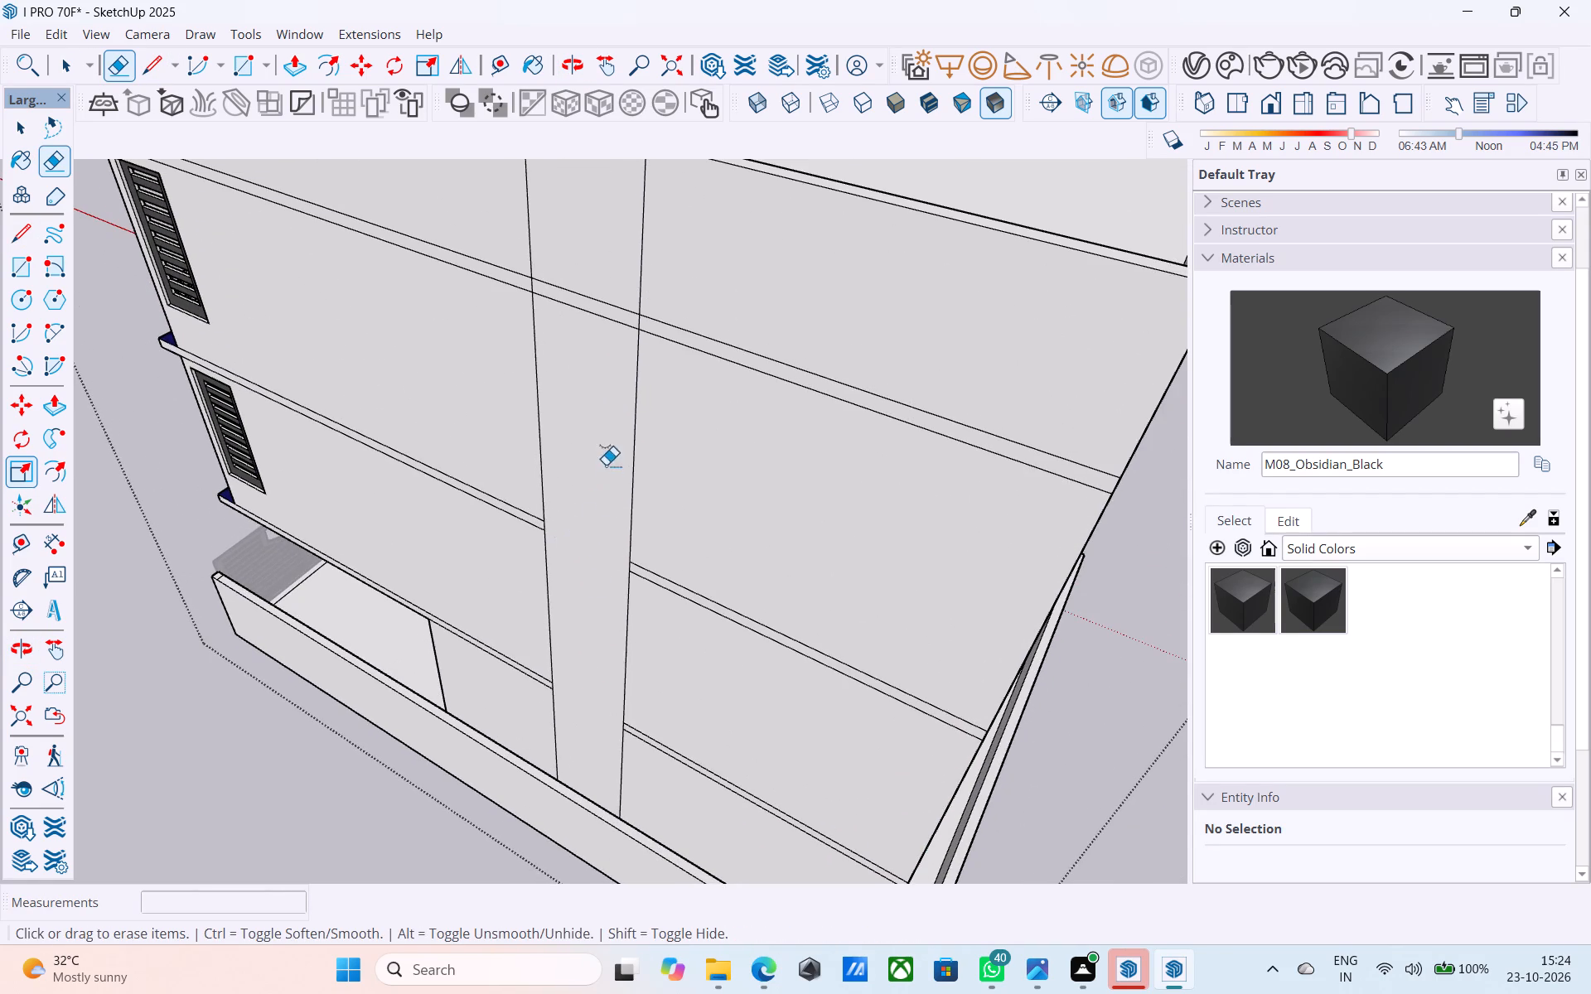
{"action": "middle_click_drag", "start_coordinate": [606, 470], "coordinate": [593, 682], "text": "shift"}
{"action": "left_click_drag", "start_coordinate": [568, 504], "coordinate": [559, 574]}
Push/pull the wall strip between the two vertical lines outward by 6".
{"action": "key", "text": "space"}
{"action": "left_click", "coordinate": [566, 550]}
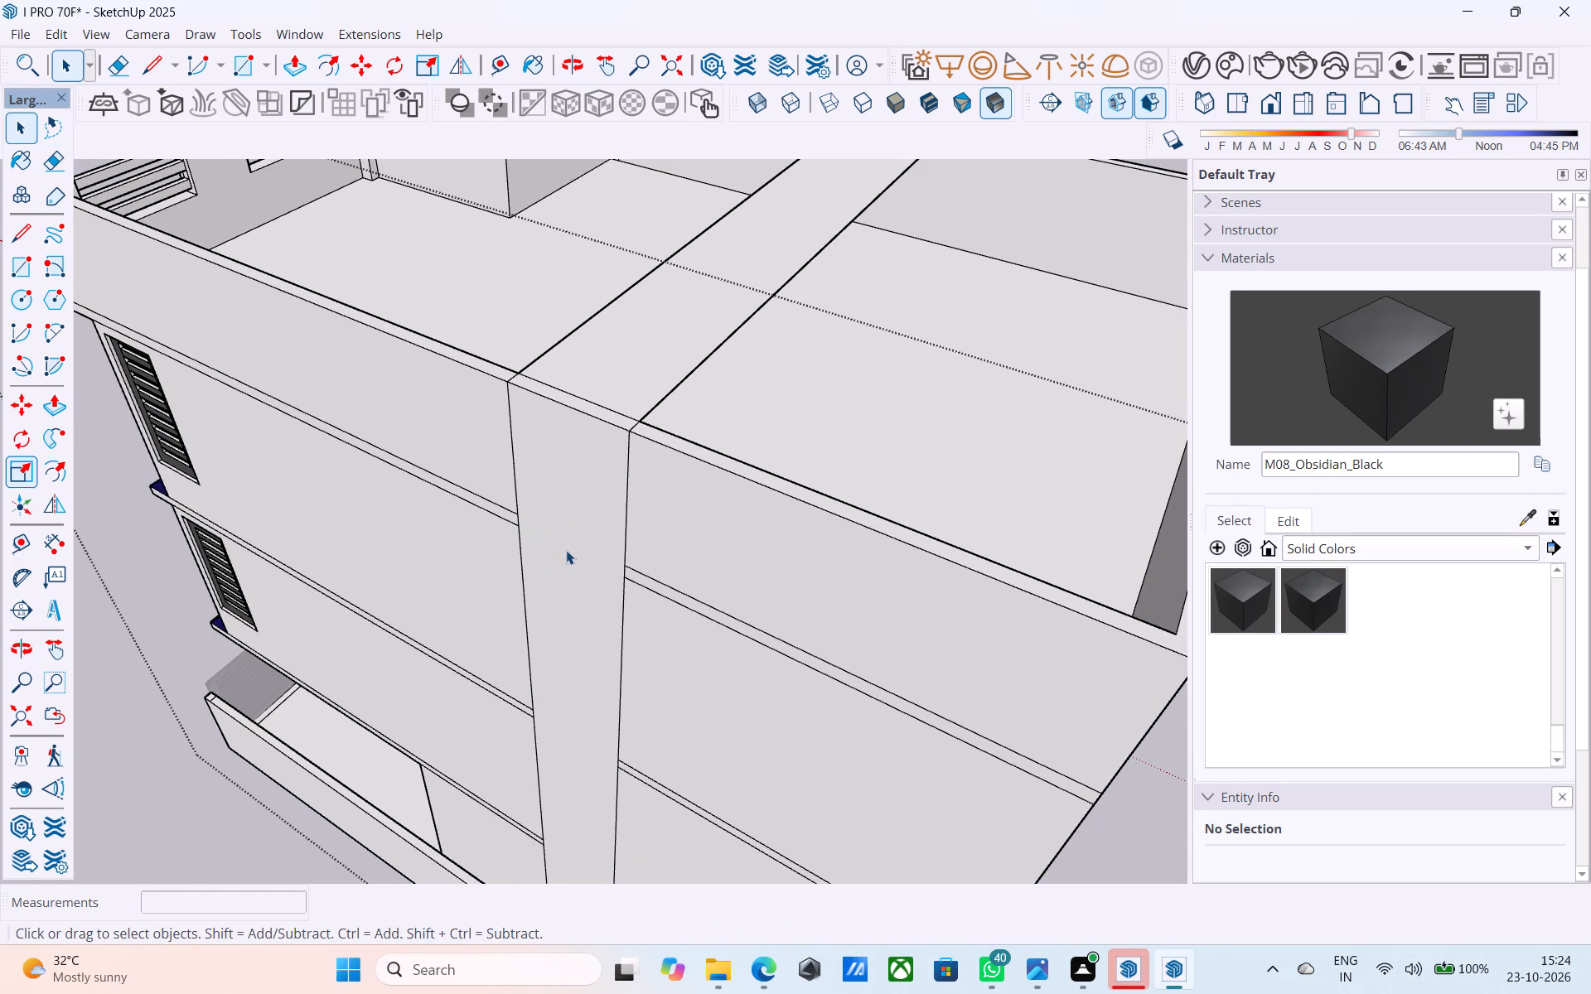
{"action": "key", "text": "p"}
{"action": "left_click", "coordinate": [566, 550]}
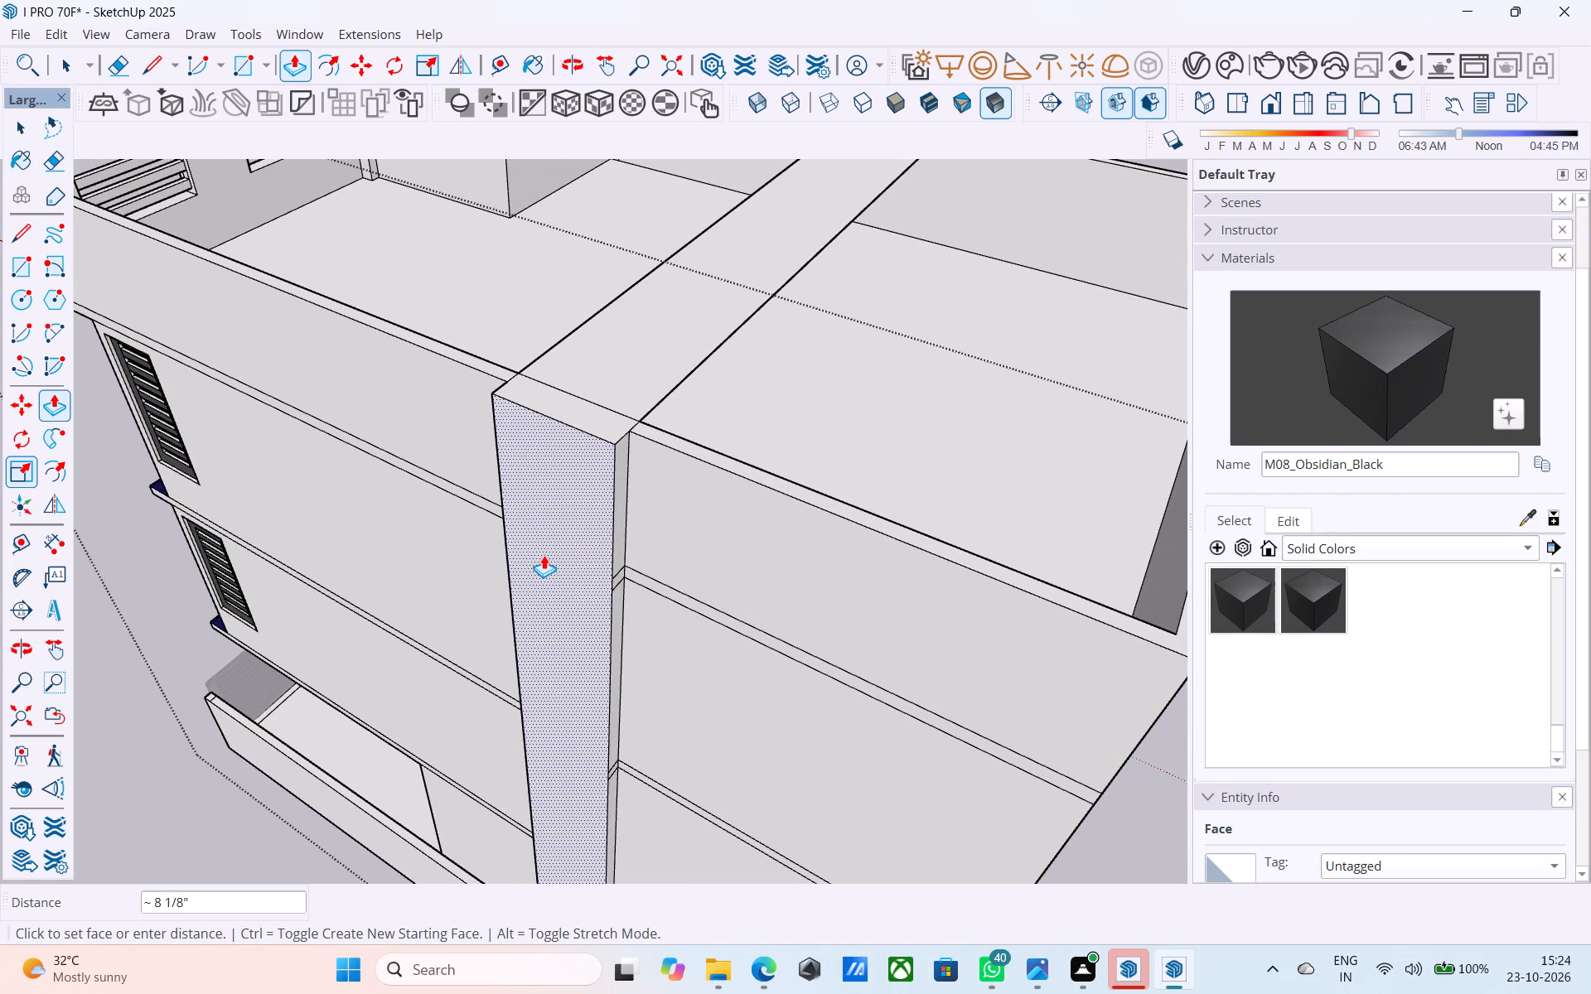
{"action": "type", "text": "4\""}
{"action": "key", "text": "Return"}
{"action": "type", "text": "6\""}
{"action": "key", "text": "Return"}
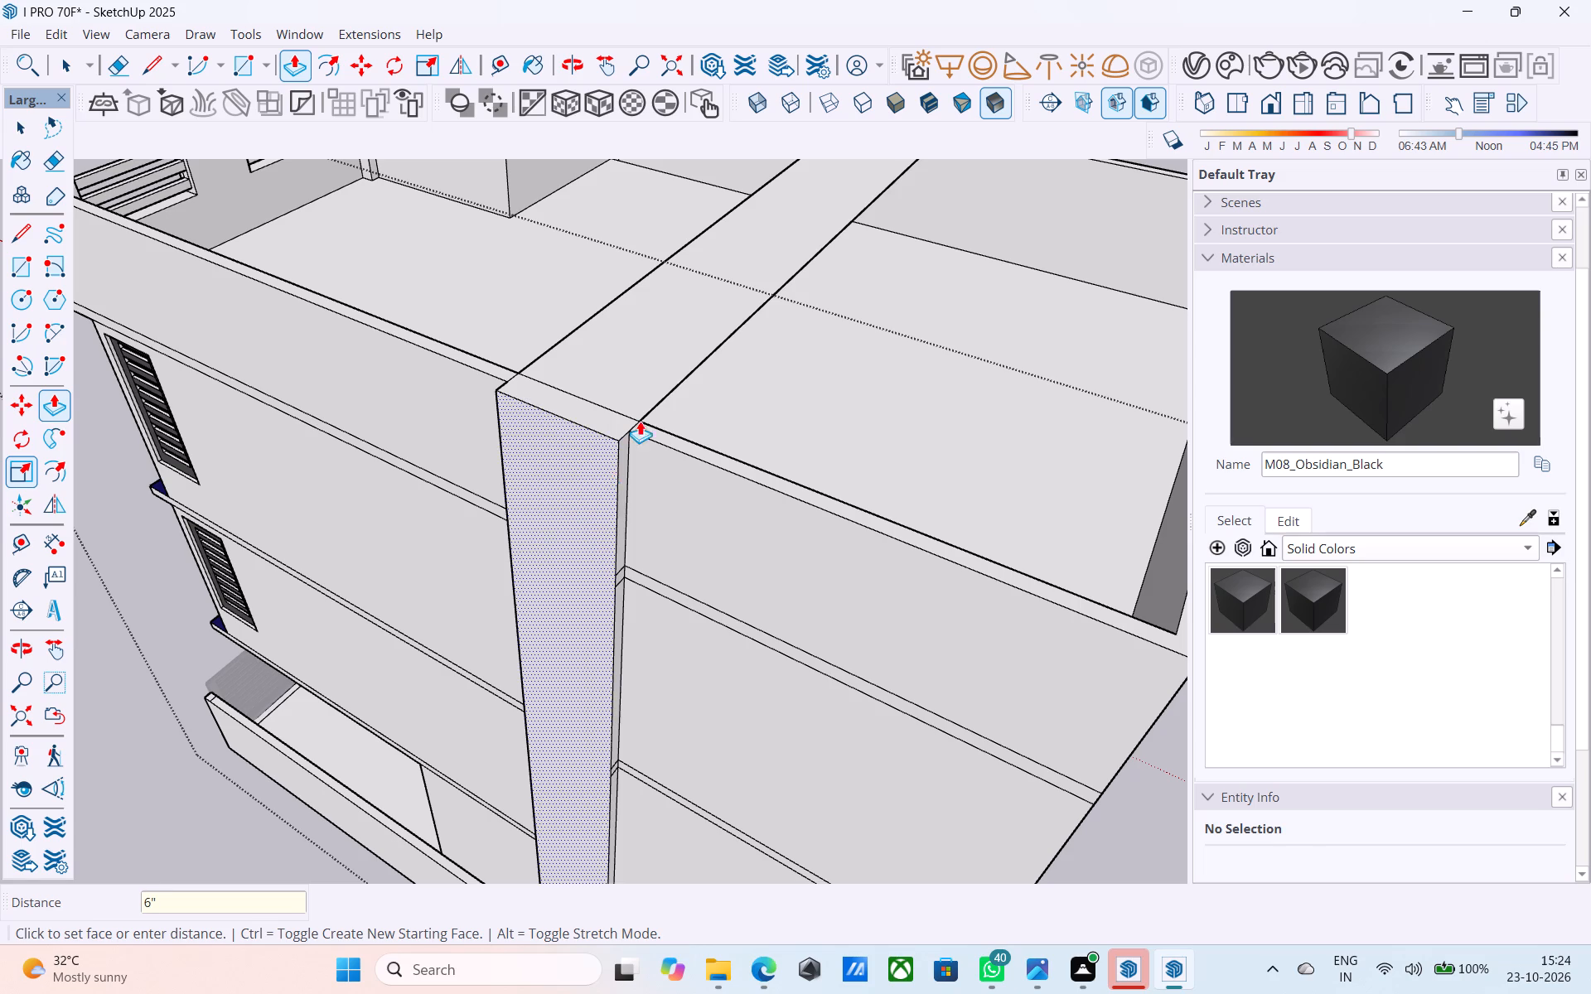
Raise the roof strip and the top of the projecting wall strip by the same 6" with Push/Pull.
{"action": "double_click", "coordinate": [676, 361]}
{"action": "scroll", "coordinate": [581, 400], "scroll_direction": "up", "scroll_amount": 3}
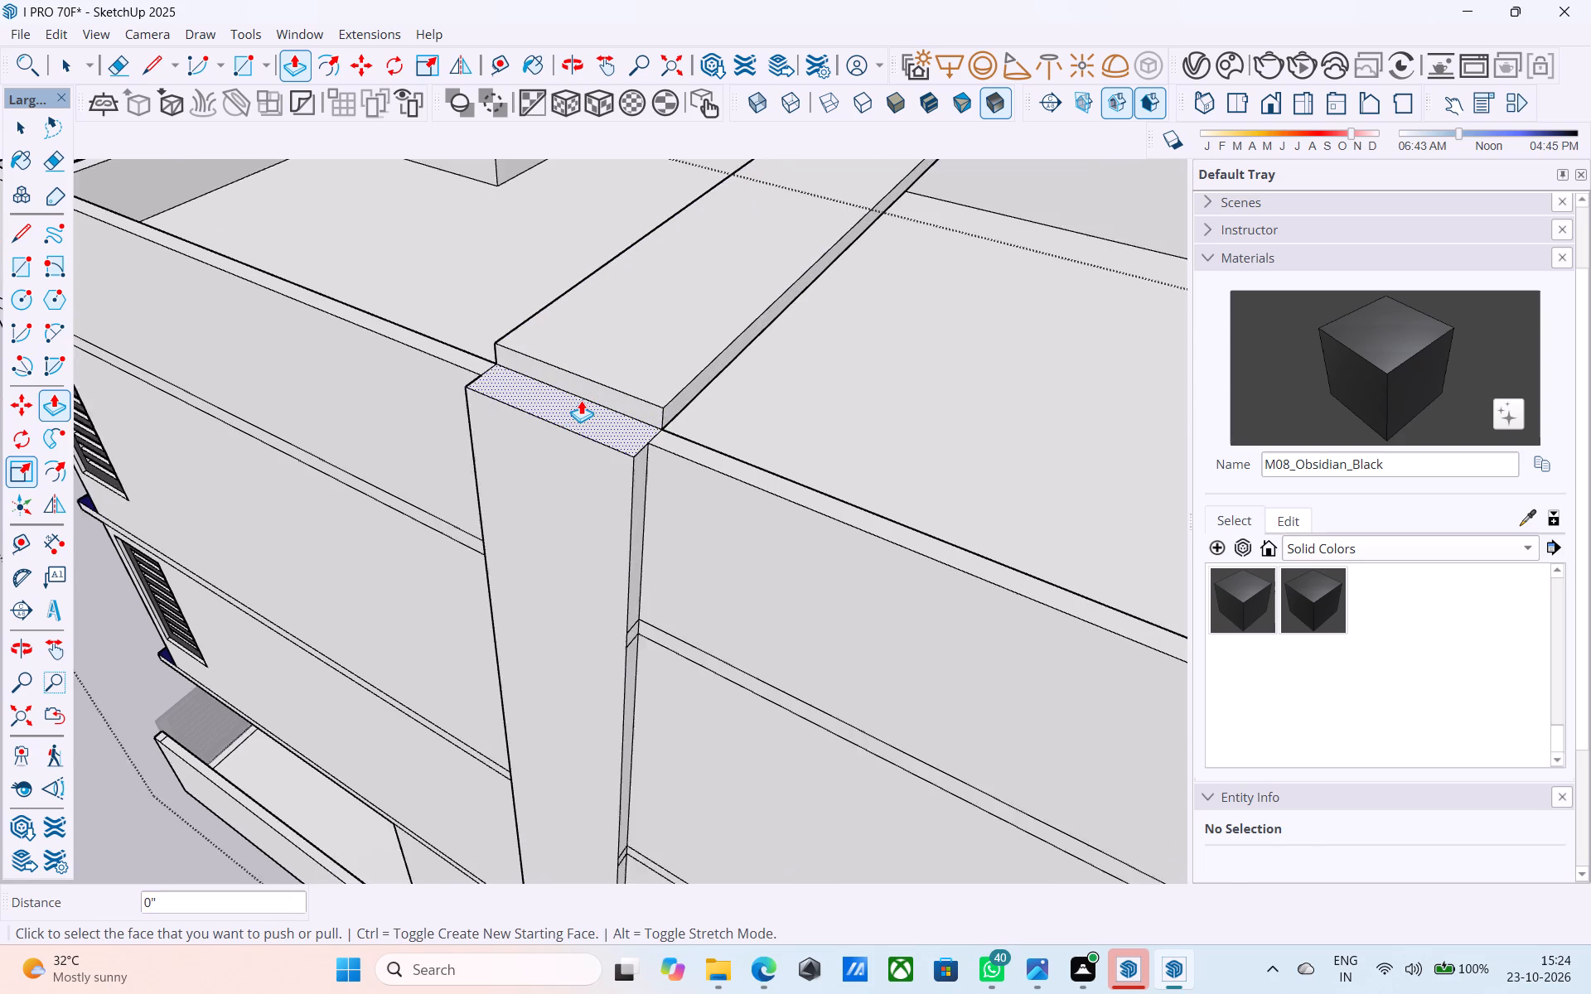
{"action": "scroll", "coordinate": [581, 400], "scroll_direction": "up", "scroll_amount": 2}
{"action": "double_click", "coordinate": [581, 400]}
{"action": "scroll", "coordinate": [581, 399], "scroll_direction": "down", "scroll_amount": 11}
{"action": "middle_click_drag", "start_coordinate": [575, 428], "coordinate": [385, 413]}
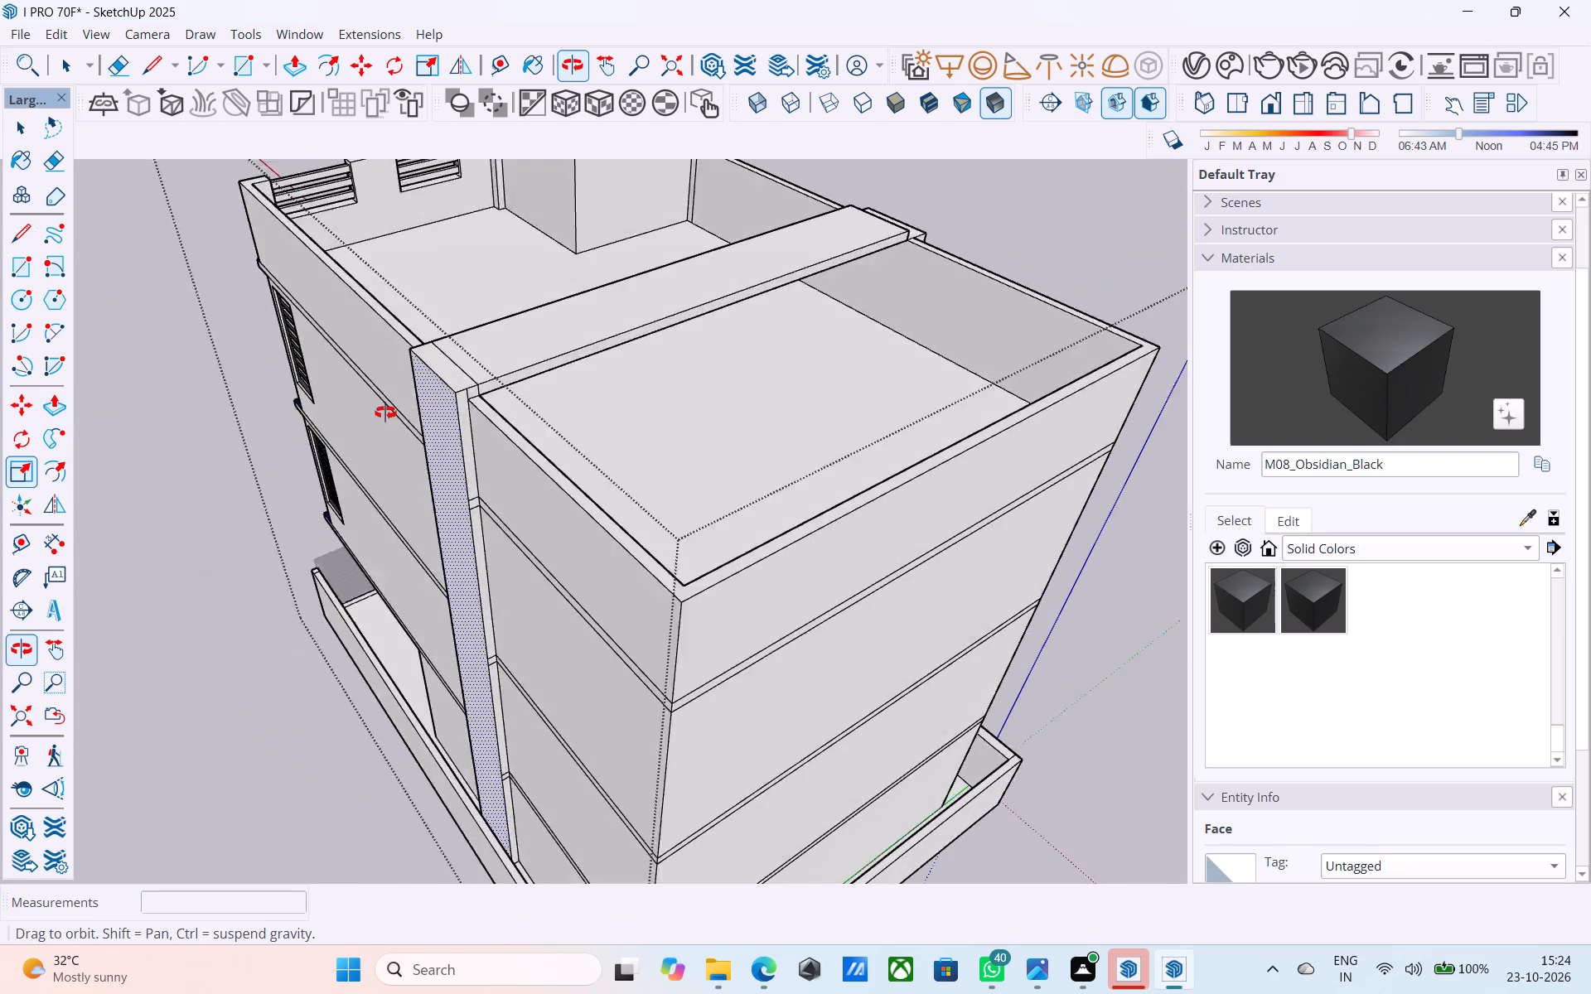
Remove the raised strip spanning the open roof by pushing its top face down to its underside with Push/Pull.
{"action": "middle_click_drag", "start_coordinate": [385, 413], "coordinate": [1019, 386]}
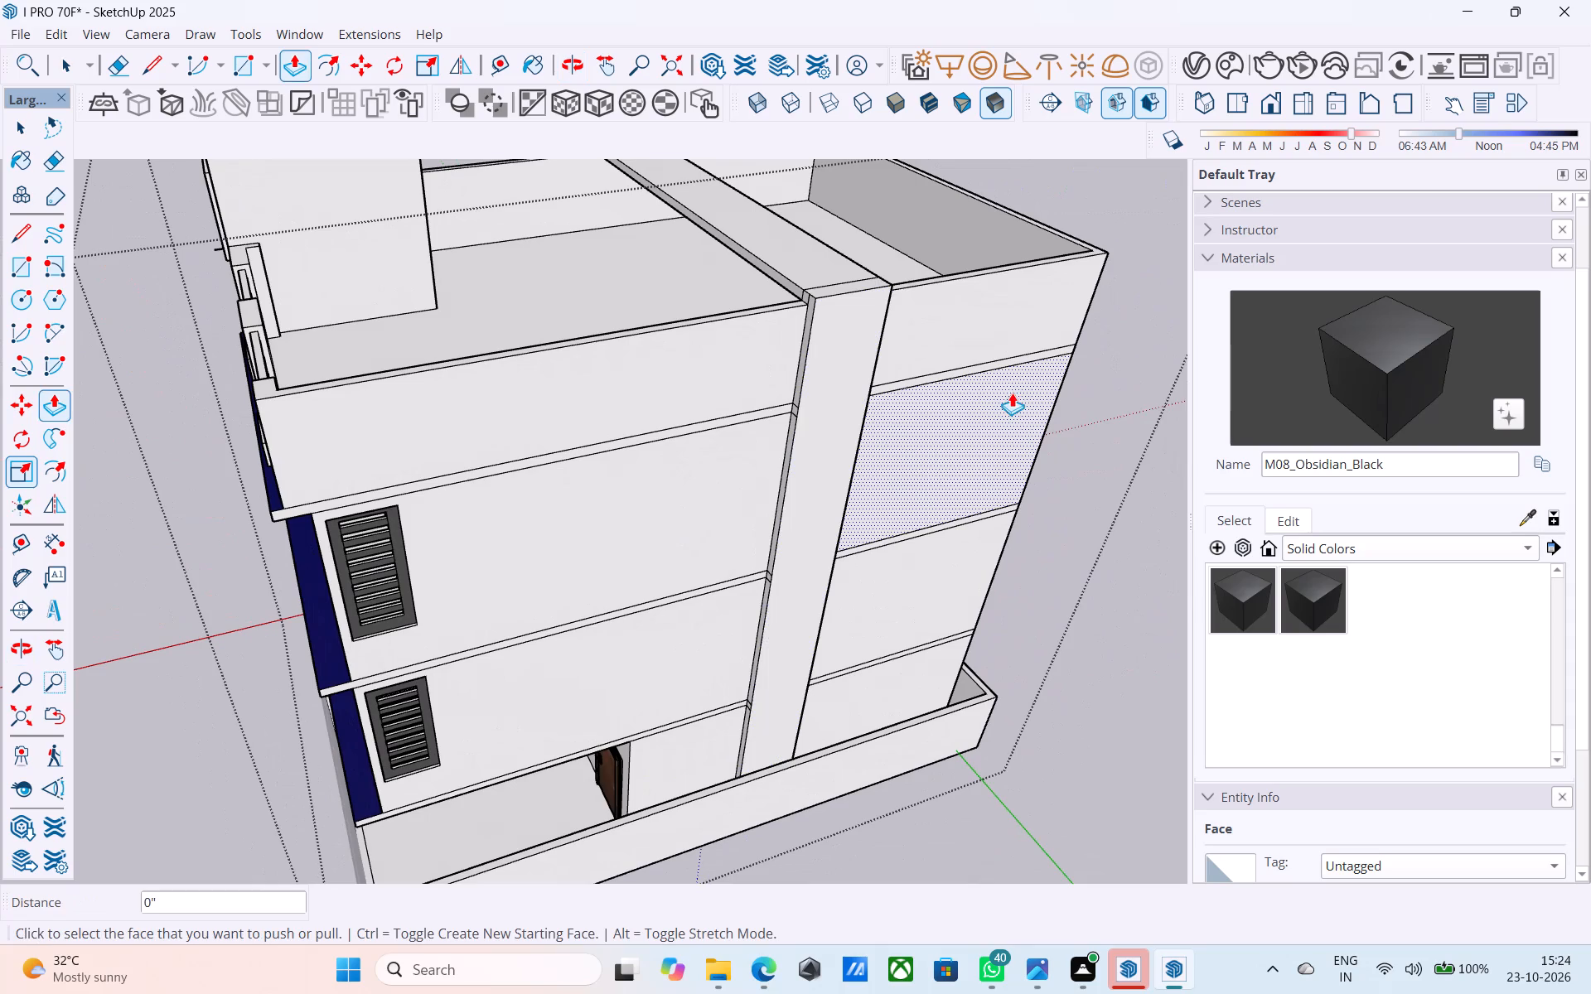
{"action": "key", "text": "space"}
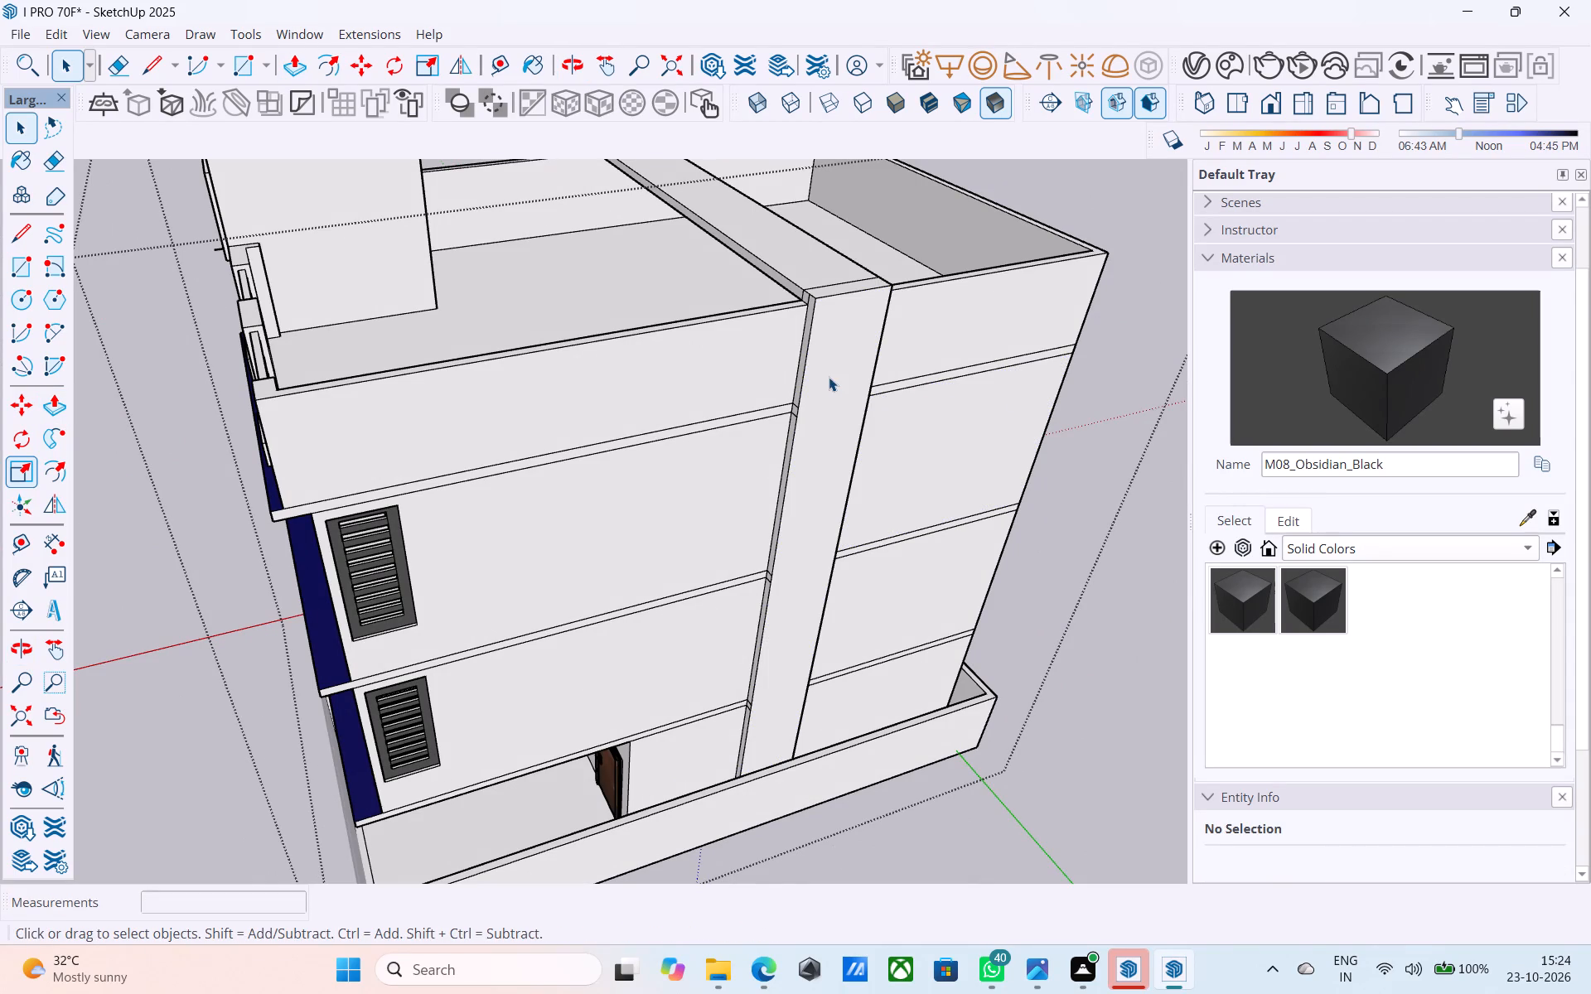
{"action": "middle_click_drag", "start_coordinate": [827, 375], "coordinate": [801, 686], "text": "shift"}
{"action": "scroll", "coordinate": [769, 554], "scroll_direction": "up", "scroll_amount": 4}
{"action": "left_click", "coordinate": [762, 537]}
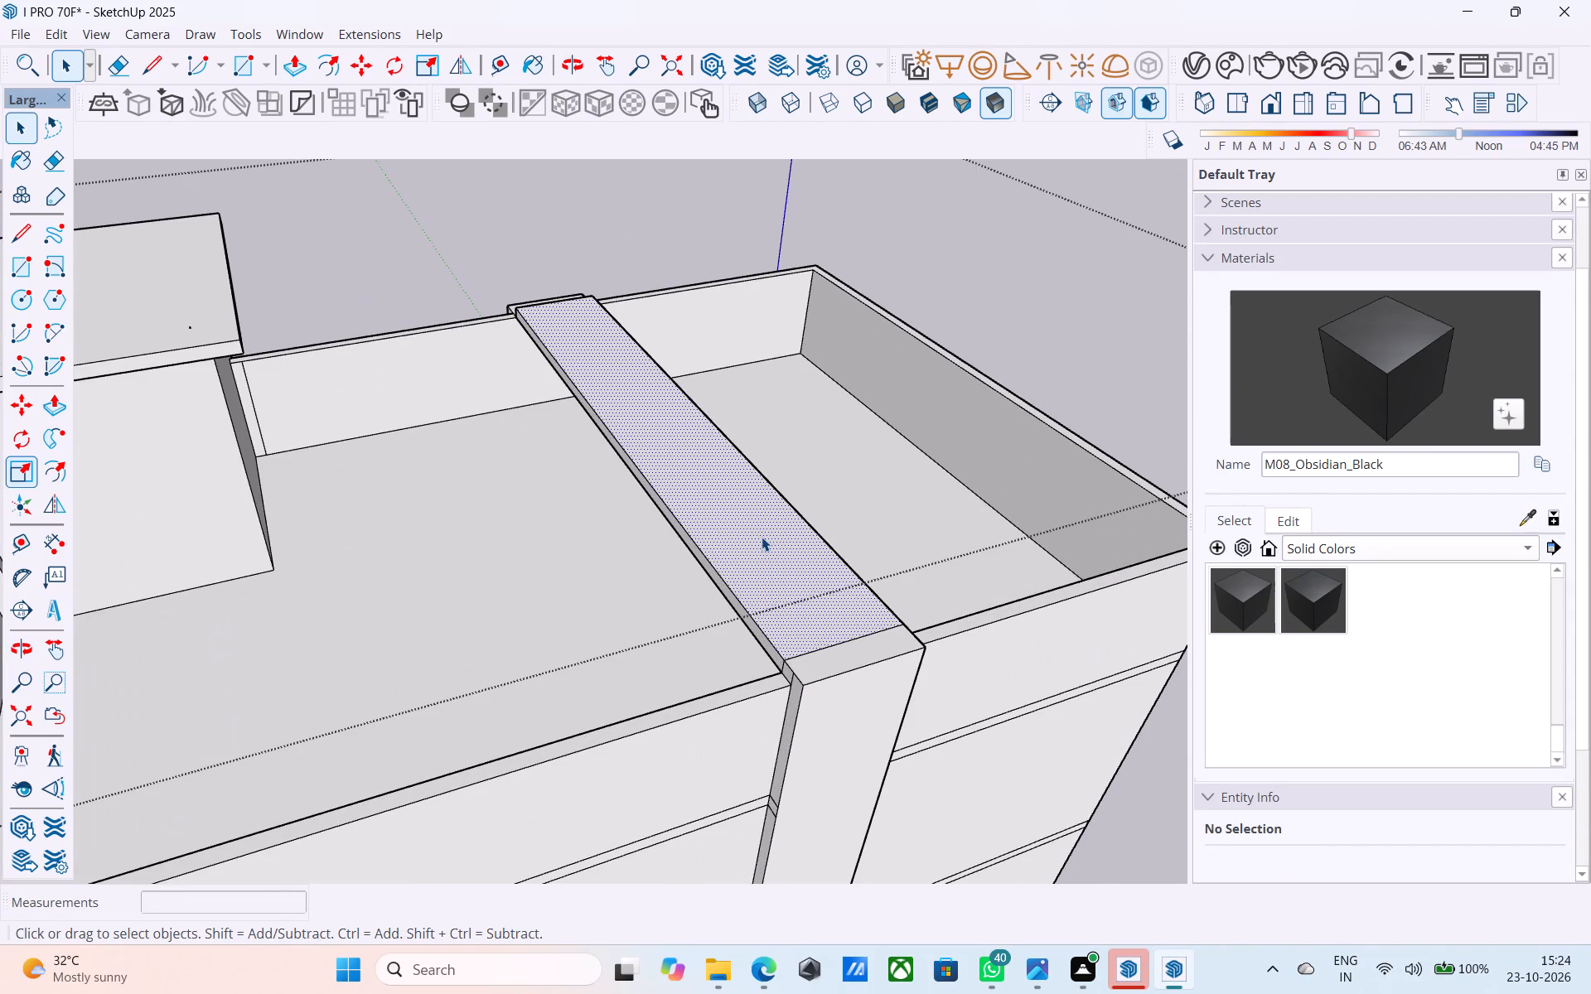
{"action": "key", "text": "p"}
{"action": "left_click", "coordinate": [762, 537]}
{"action": "left_click", "coordinate": [716, 582]}
{"action": "key", "text": "space"}
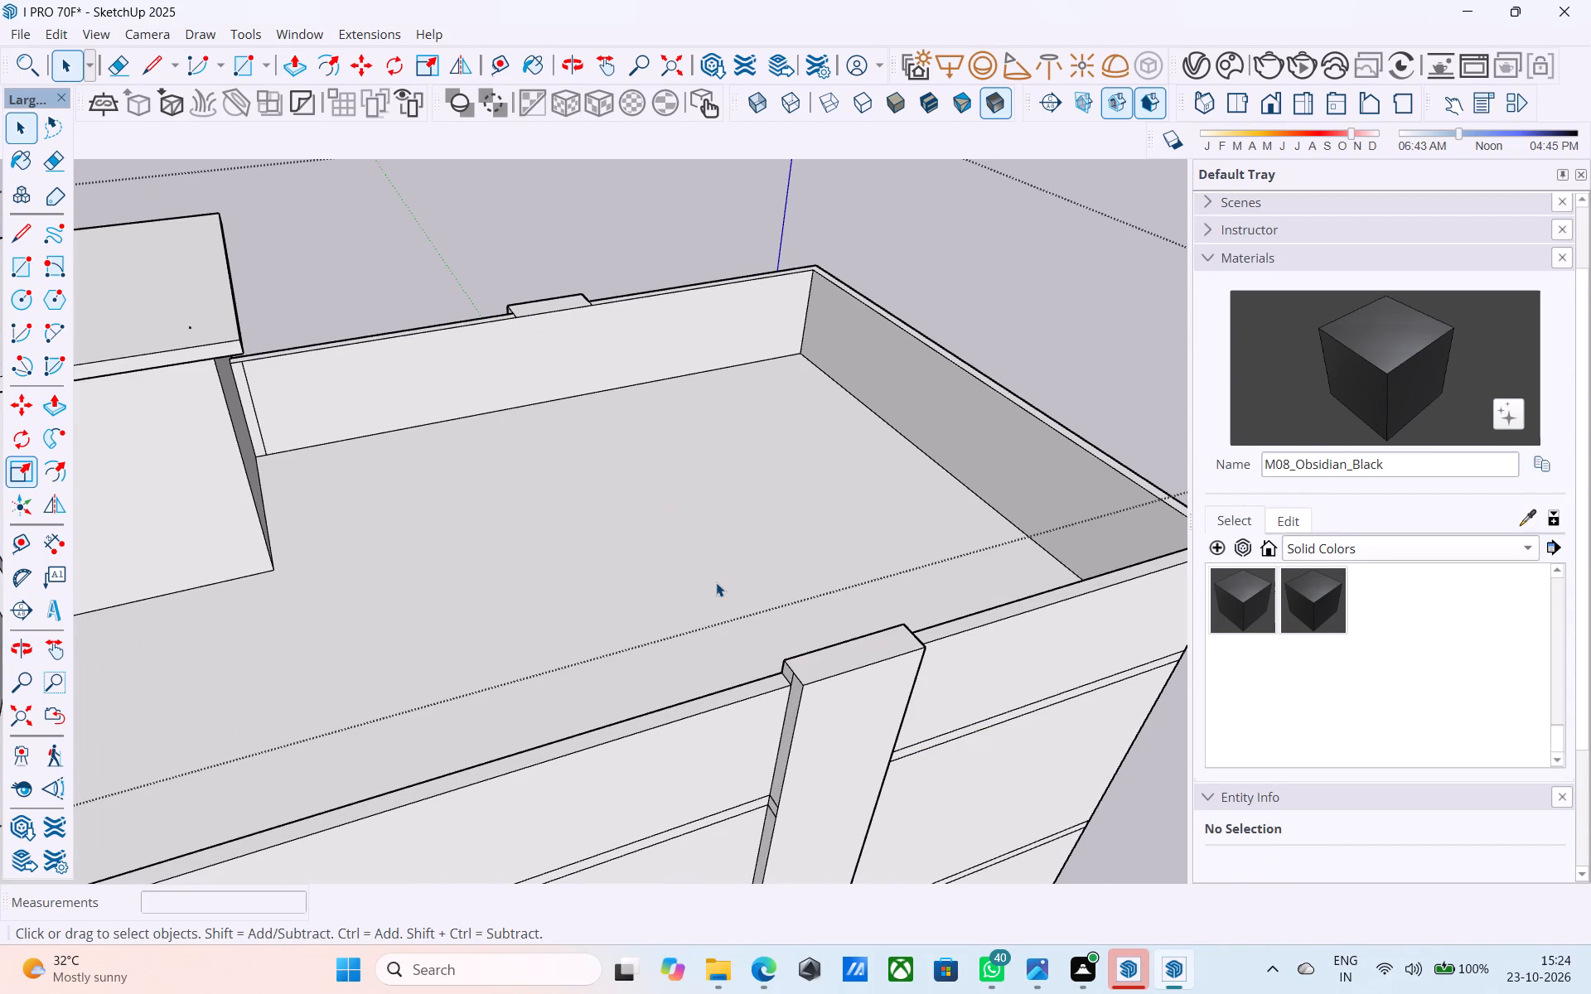
Erase the leftover seam line on the front-facing side of the projecting strip's top, beside the parapet.
{"action": "scroll", "coordinate": [715, 583], "scroll_direction": "down", "scroll_amount": 3}
{"action": "middle_click_drag", "start_coordinate": [715, 583], "coordinate": [1034, 499]}
{"action": "scroll", "coordinate": [998, 465], "scroll_direction": "up", "scroll_amount": 10}
{"action": "key", "text": "e"}
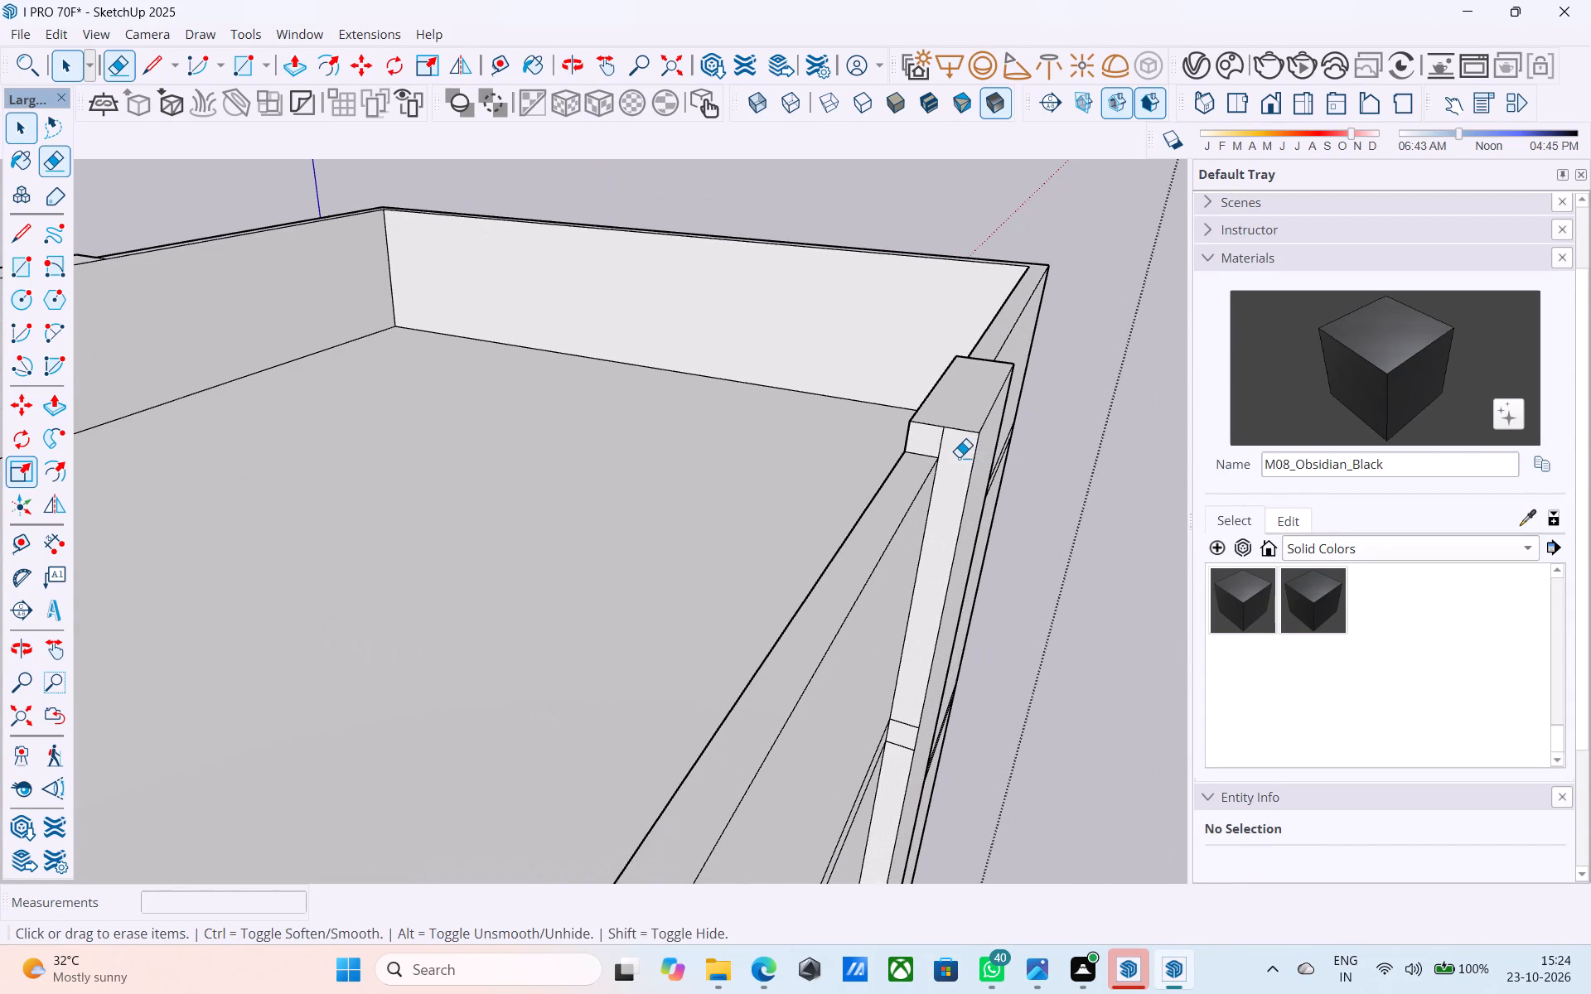
{"action": "left_click_drag", "start_coordinate": [952, 454], "coordinate": [939, 446]}
{"action": "scroll", "coordinate": [1022, 457], "scroll_direction": "down", "scroll_amount": 4}
{"action": "middle_click_drag", "start_coordinate": [1015, 456], "coordinate": [992, 432]}
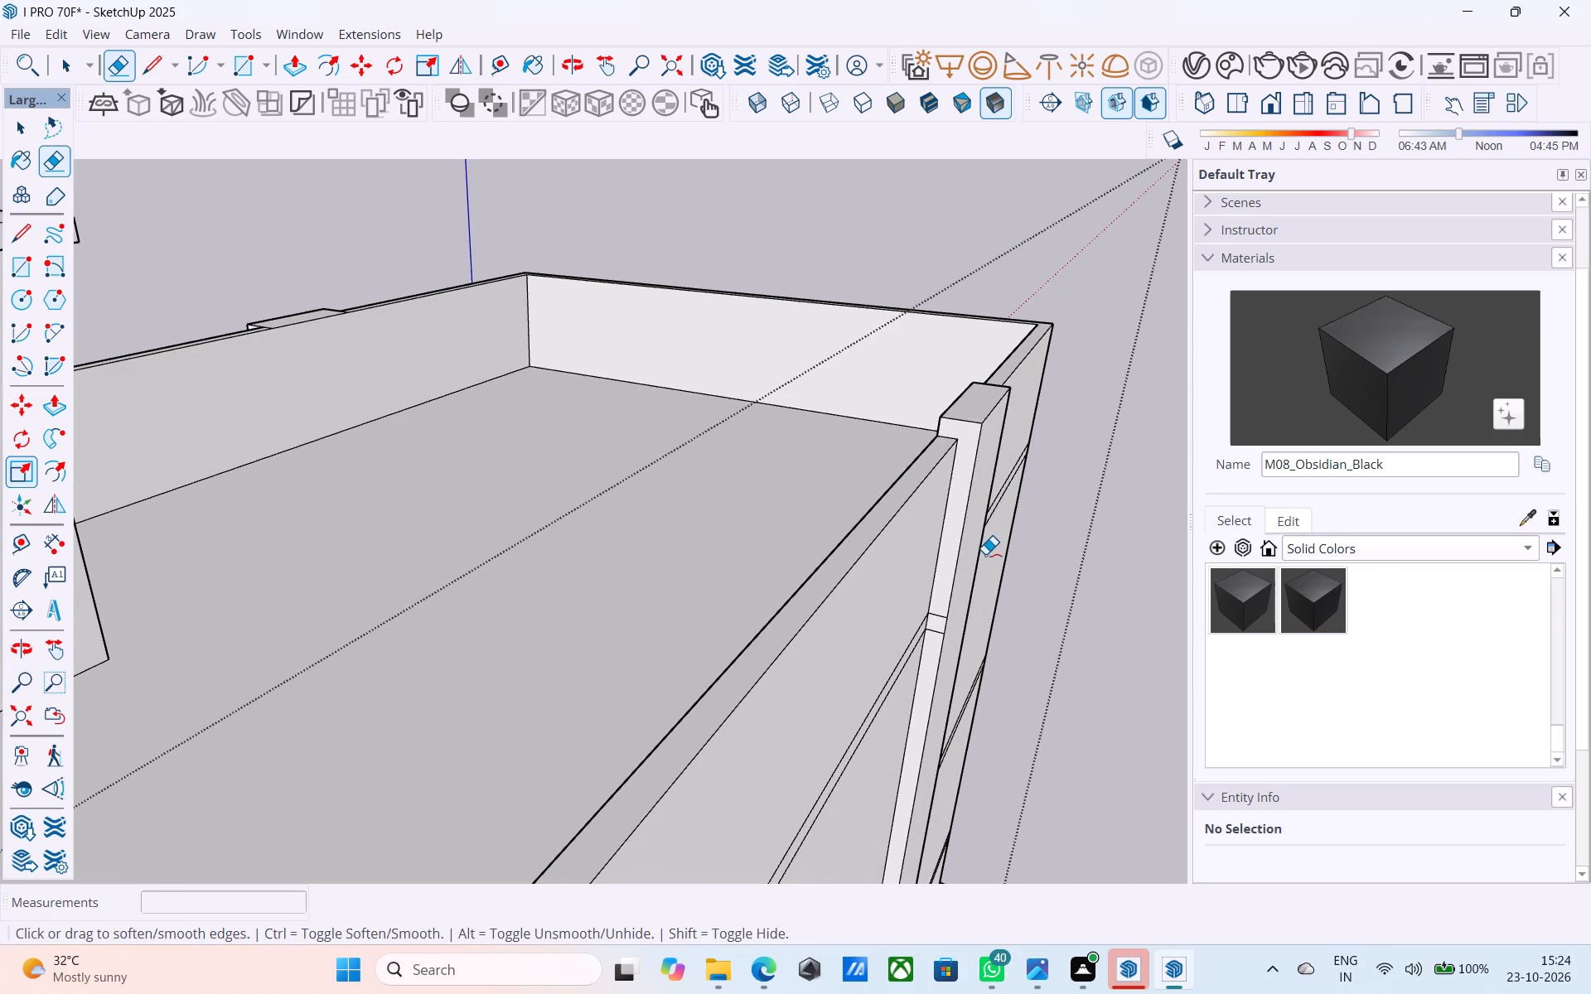
Save the model.
{"action": "key", "text": "ctrl+s"}
{"action": "left_click", "coordinate": [699, 625]}
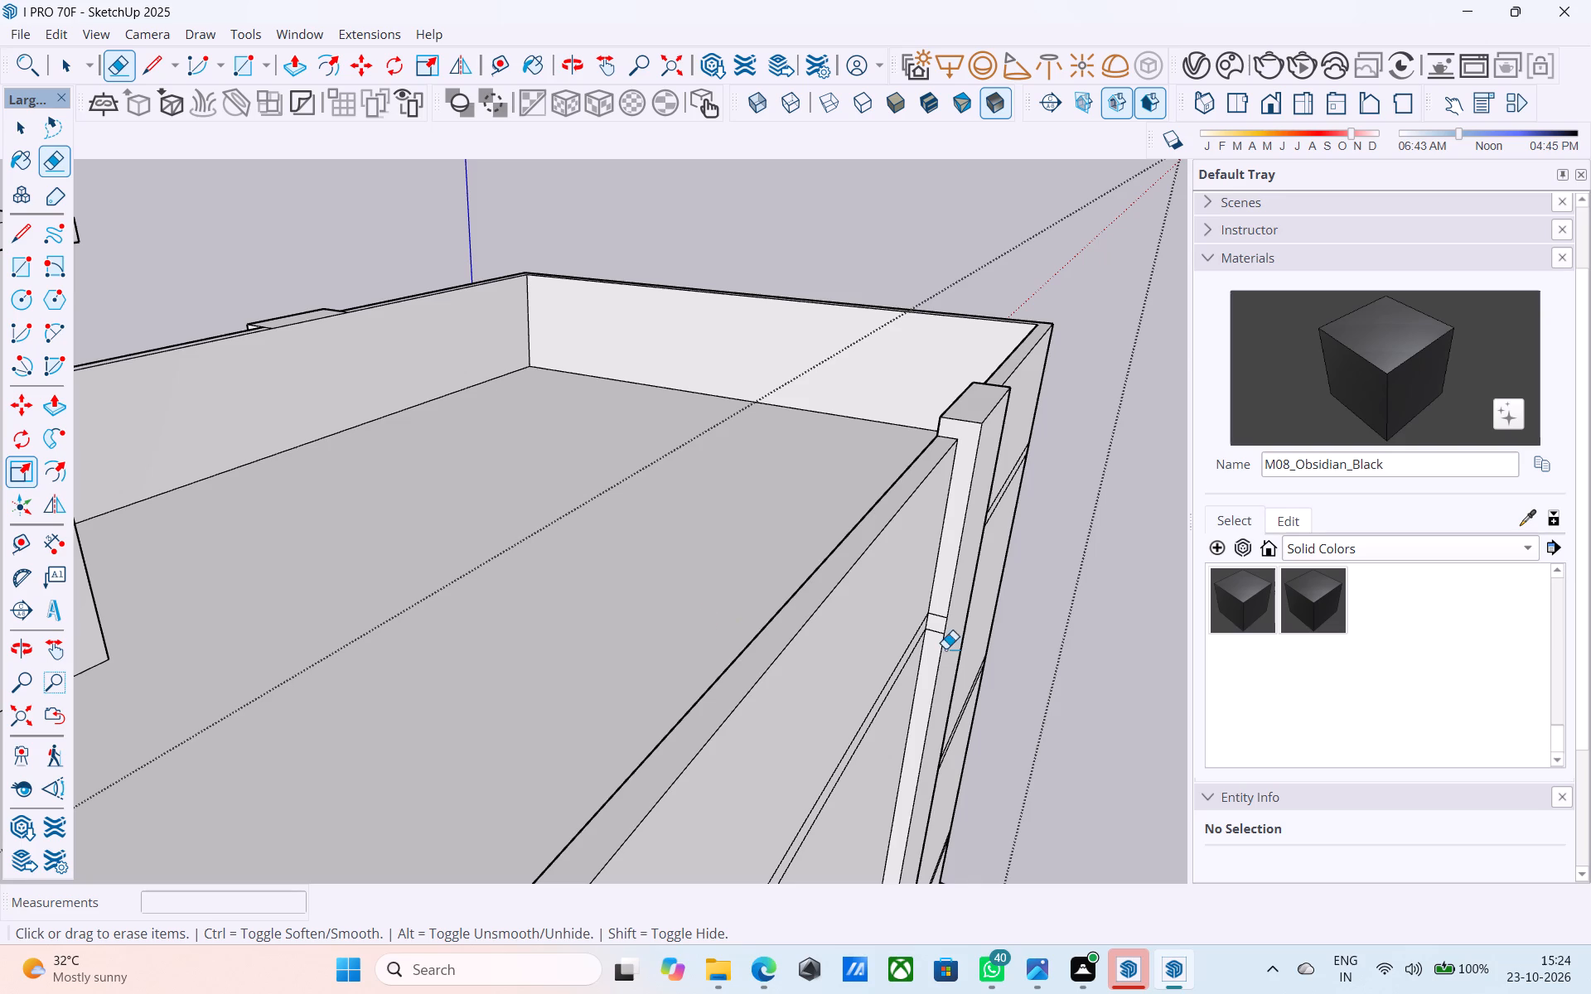
Erase the floor-band lines crossing the projecting strip's narrow front-facing side at every storey.
{"action": "scroll", "coordinate": [945, 649], "scroll_direction": "up", "scroll_amount": 8}
{"action": "left_click_drag", "start_coordinate": [936, 617], "coordinate": [937, 639]}
{"action": "left_click_drag", "start_coordinate": [934, 577], "coordinate": [940, 591]}
{"action": "scroll", "coordinate": [938, 592], "scroll_direction": "down", "scroll_amount": 9}
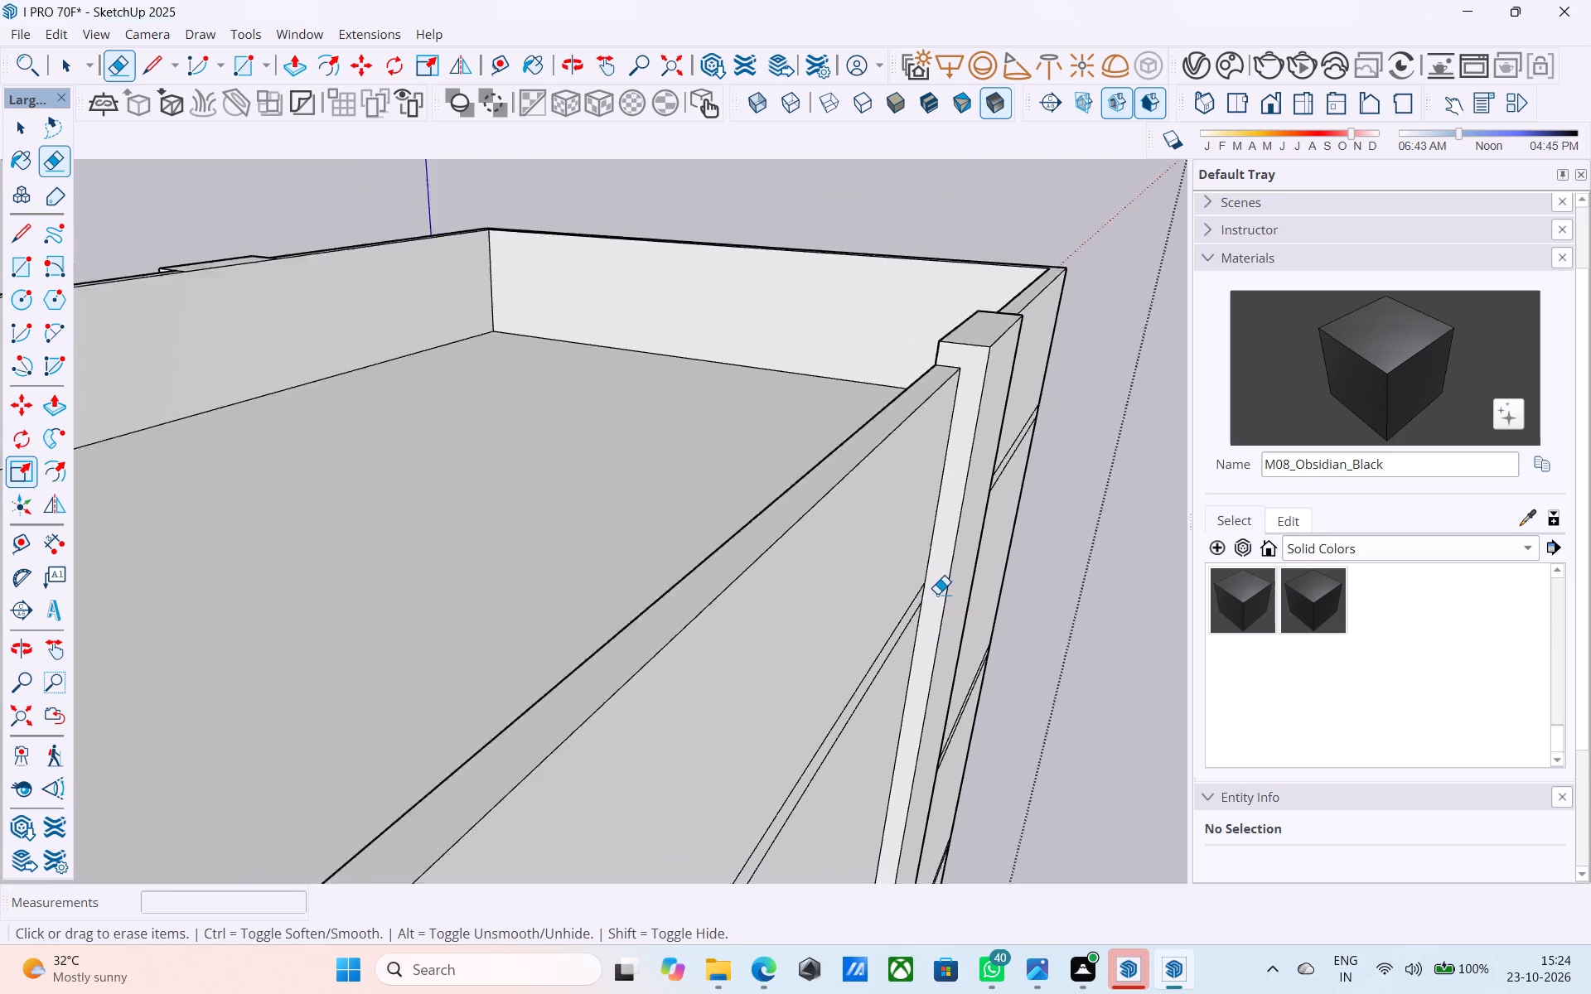
{"action": "scroll", "coordinate": [937, 594], "scroll_direction": "down", "scroll_amount": 8}
{"action": "middle_click_drag", "start_coordinate": [924, 573], "coordinate": [675, 525]}
{"action": "scroll", "coordinate": [691, 507], "scroll_direction": "down", "scroll_amount": 5}
{"action": "middle_click_drag", "start_coordinate": [742, 653], "coordinate": [828, 615]}
{"action": "scroll", "coordinate": [847, 774], "scroll_direction": "up", "scroll_amount": 9}
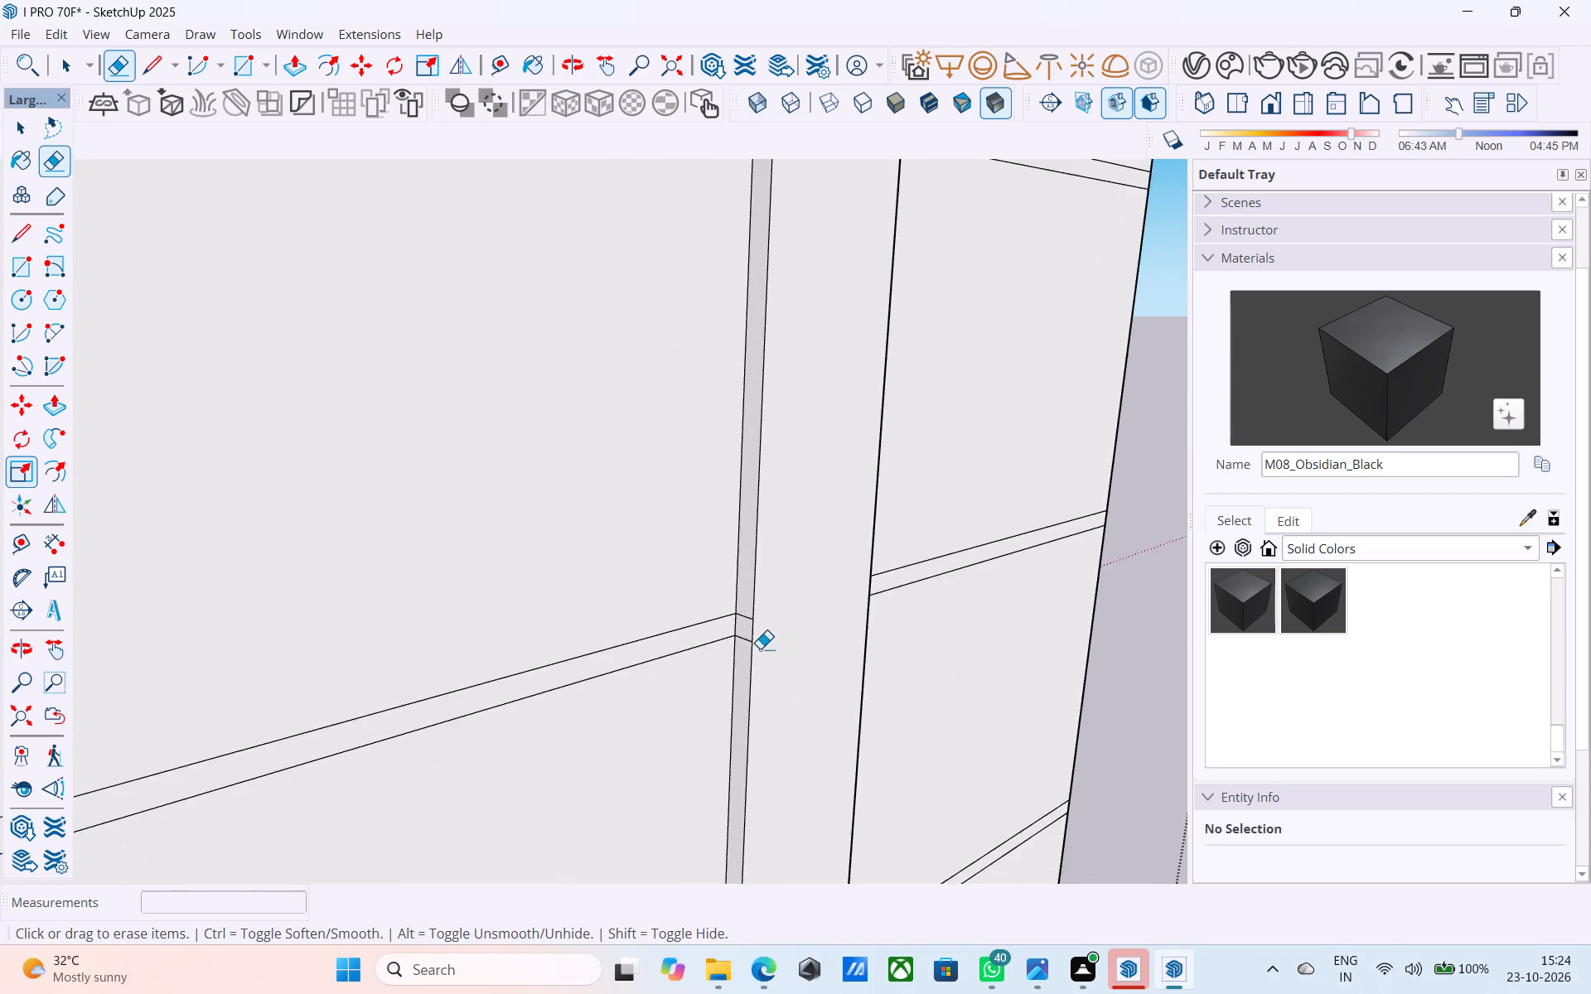
{"action": "scroll", "coordinate": [760, 649], "scroll_direction": "up", "scroll_amount": 6}
{"action": "left_click", "coordinate": [740, 634]}
{"action": "left_click", "coordinate": [740, 601]}
{"action": "scroll", "coordinate": [754, 584], "scroll_direction": "down", "scroll_amount": 15}
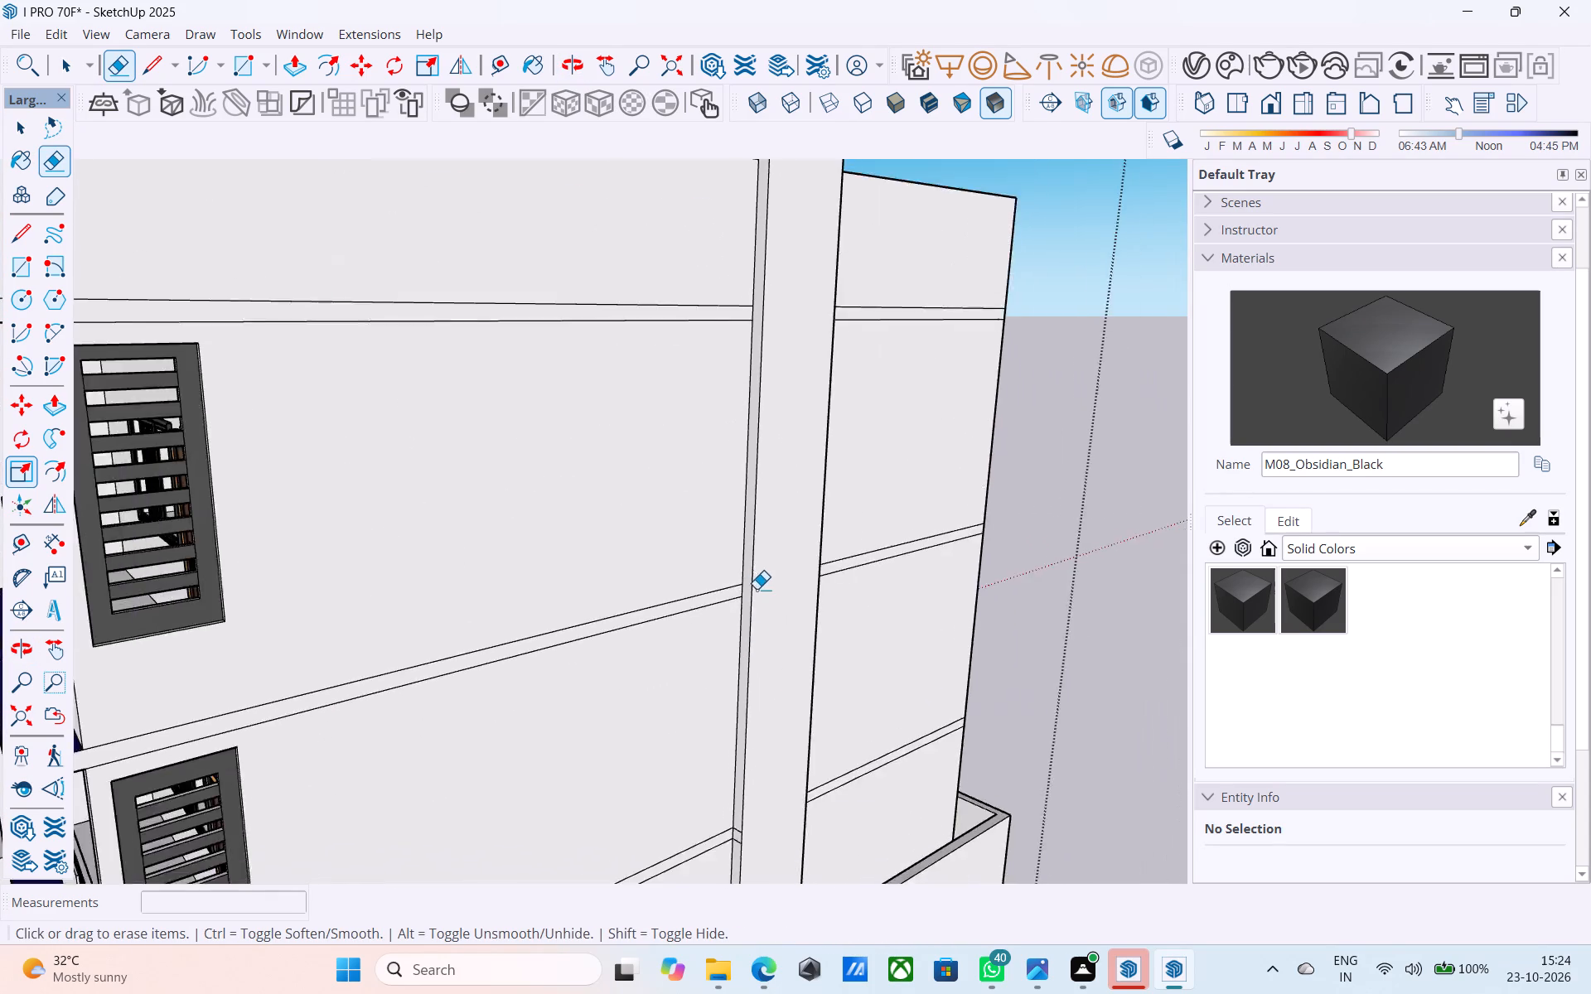
{"action": "scroll", "coordinate": [757, 589], "scroll_direction": "down", "scroll_amount": 3}
{"action": "scroll", "coordinate": [763, 808], "scroll_direction": "up", "scroll_amount": 20}
{"action": "left_click_drag", "start_coordinate": [746, 610], "coordinate": [745, 621]}
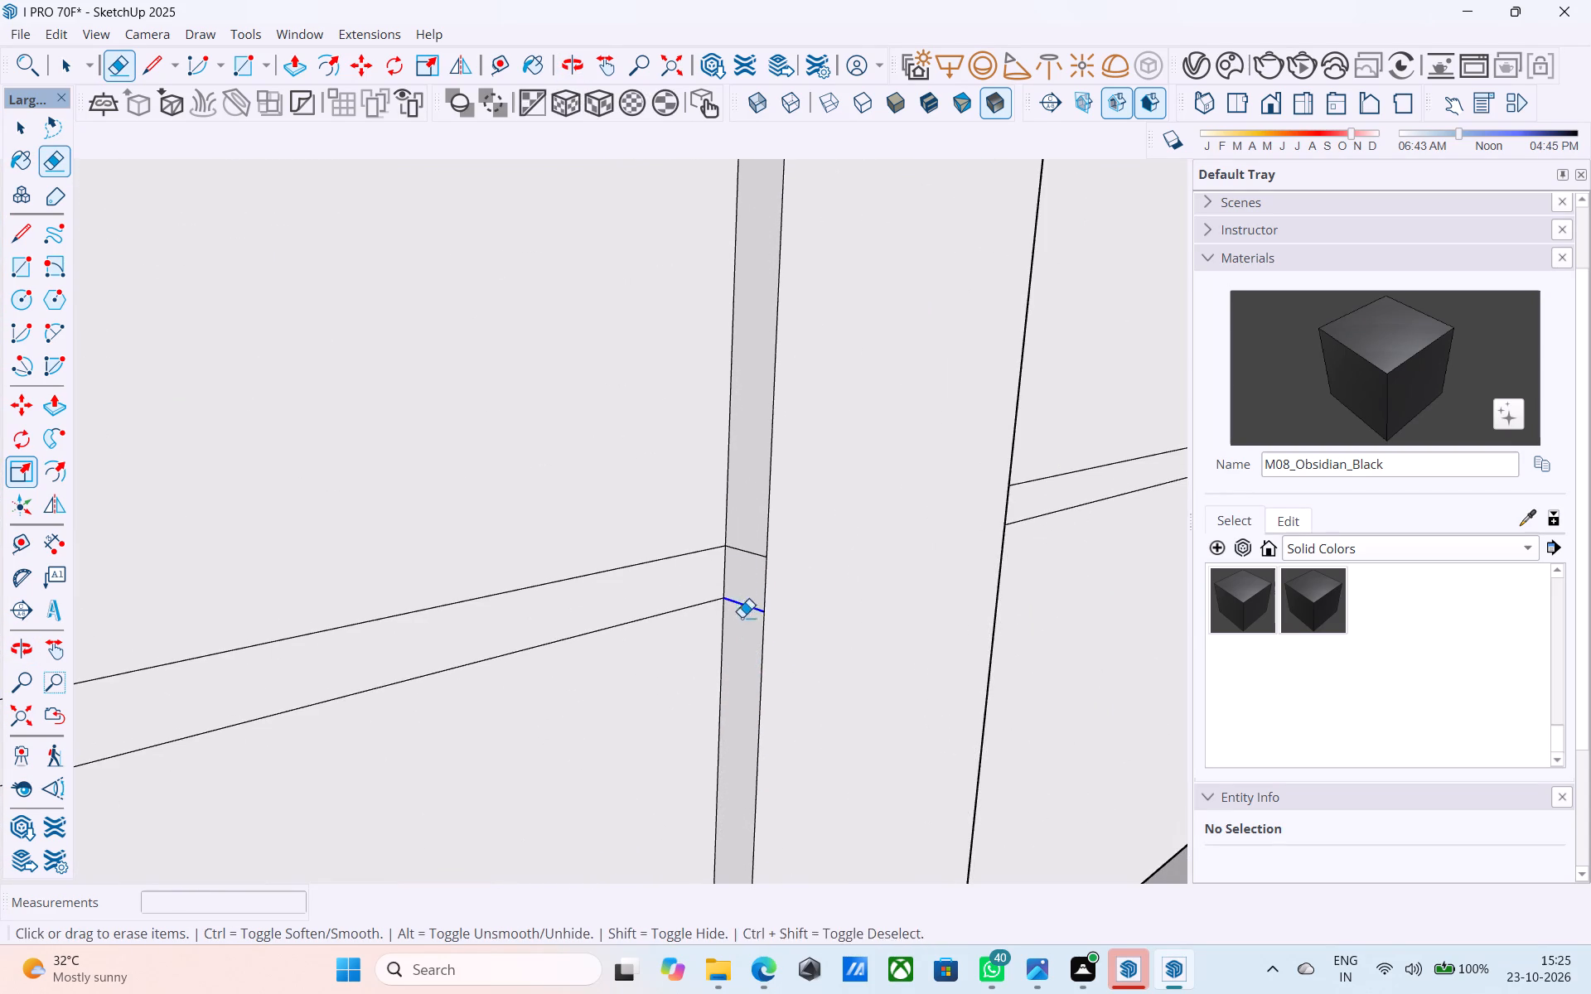
{"action": "left_click", "coordinate": [742, 553]}
Erase the floor-band lines crossing the projecting strip's narrow rear-facing side at every storey.
{"action": "middle_click_drag", "start_coordinate": [815, 573], "coordinate": [303, 615]}
{"action": "scroll", "coordinate": [326, 589], "scroll_direction": "down", "scroll_amount": 8}
{"action": "middle_click_drag", "start_coordinate": [555, 640], "coordinate": [496, 638]}
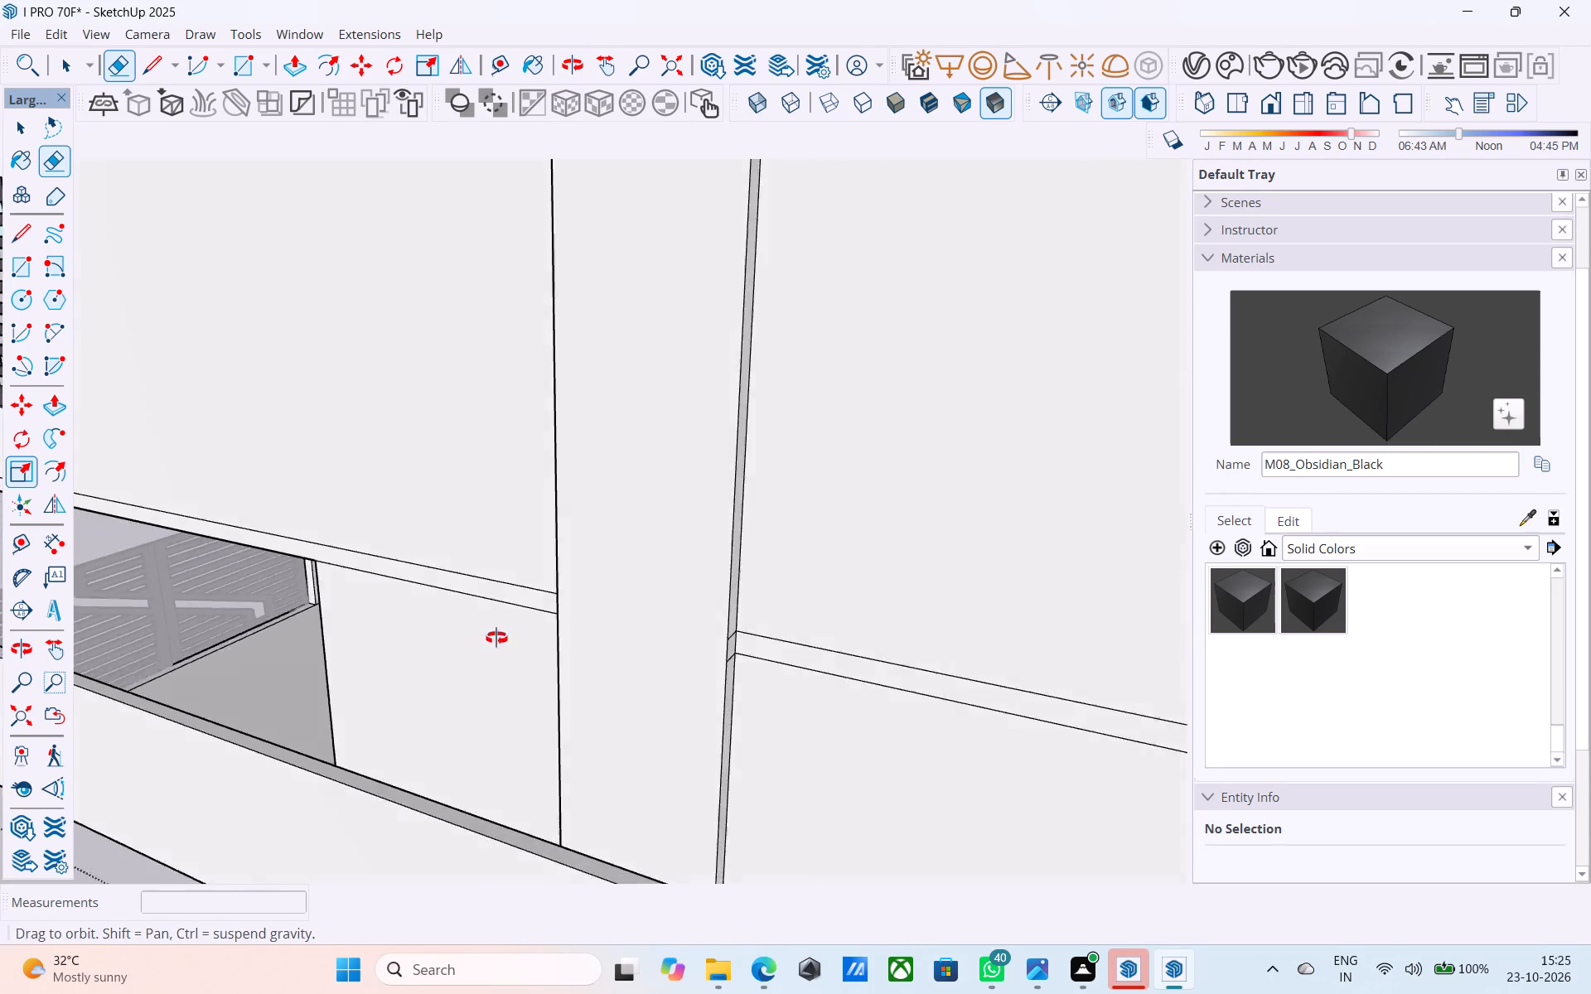
{"action": "middle_click_drag", "start_coordinate": [496, 638], "coordinate": [307, 668]}
{"action": "left_click", "coordinate": [643, 675]}
{"action": "left_click", "coordinate": [643, 699]}
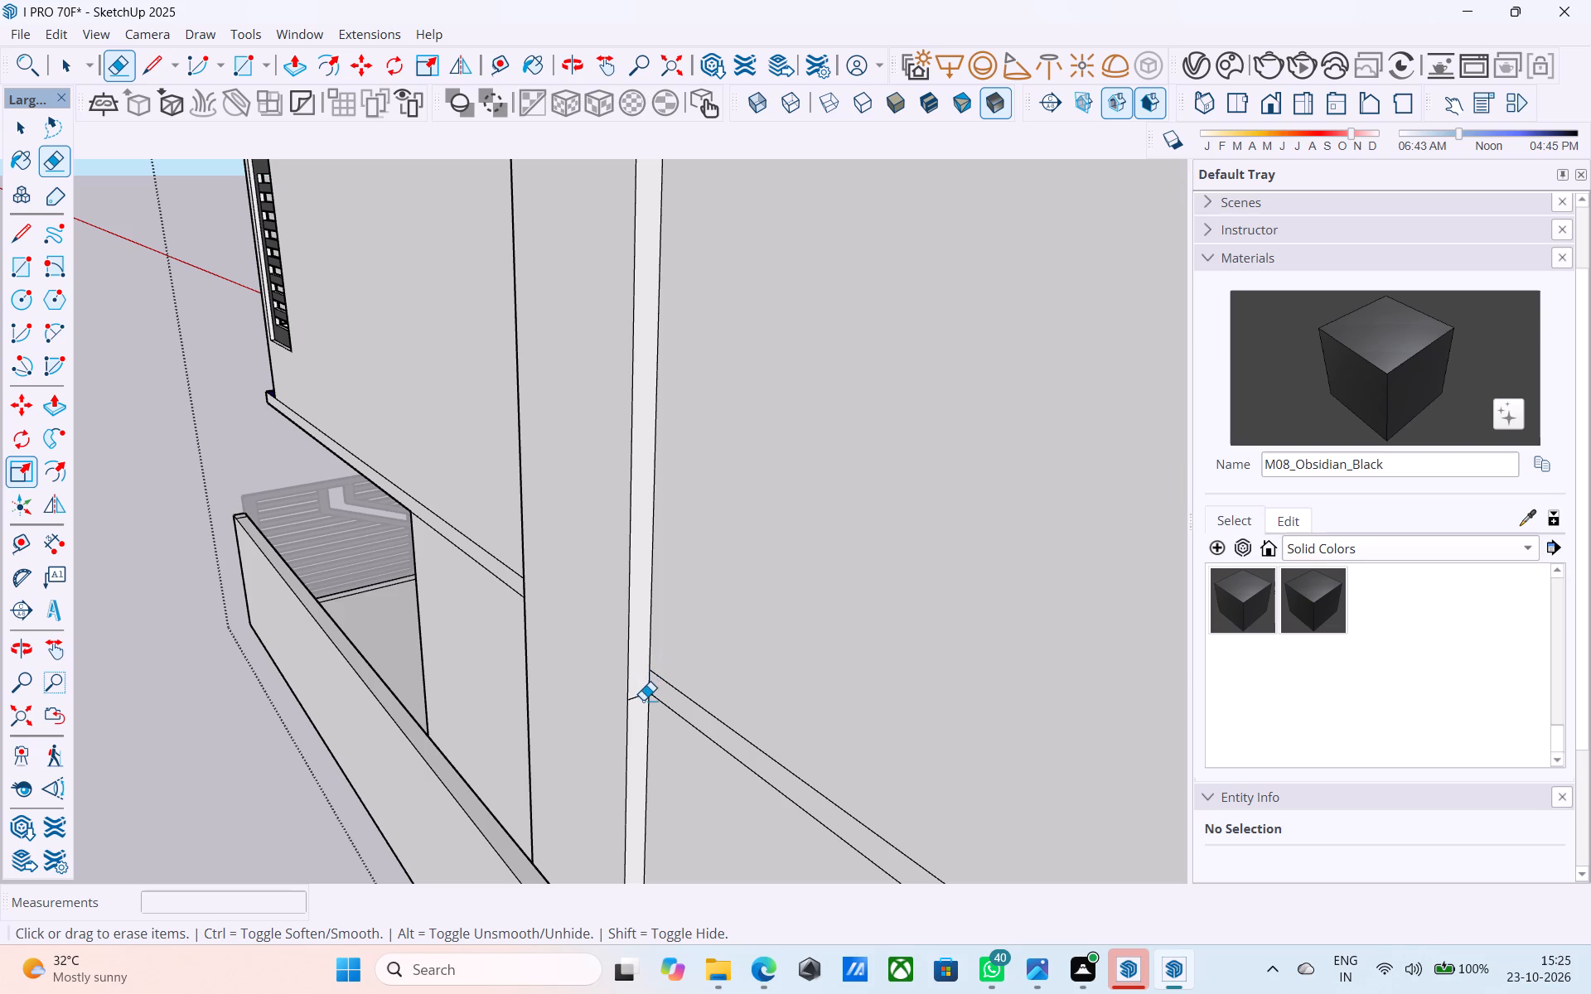
{"action": "left_click", "coordinate": [641, 704]}
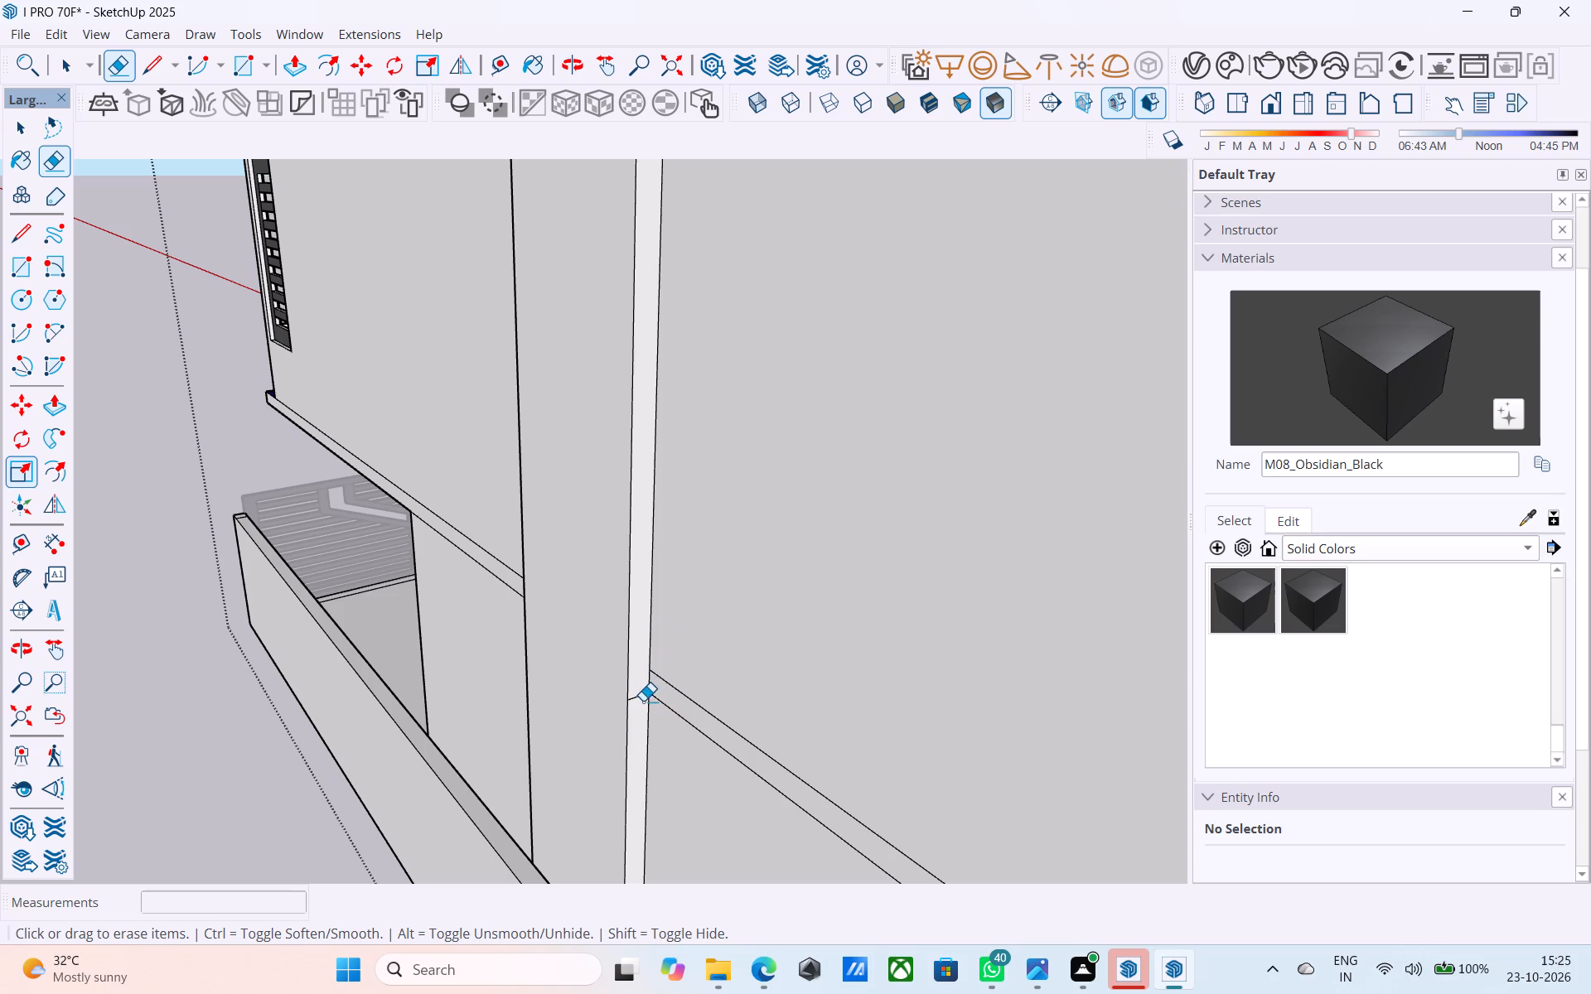
{"action": "left_click", "coordinate": [643, 700]}
{"action": "left_click", "coordinate": [642, 699]}
{"action": "left_click_drag", "start_coordinate": [637, 699], "coordinate": [641, 713]}
{"action": "scroll", "coordinate": [630, 784], "scroll_direction": "down", "scroll_amount": 11}
{"action": "scroll", "coordinate": [626, 655], "scroll_direction": "up", "scroll_amount": 16}
{"action": "left_click_drag", "start_coordinate": [629, 551], "coordinate": [628, 538]}
{"action": "left_click_drag", "start_coordinate": [632, 586], "coordinate": [624, 648]}
{"action": "scroll", "coordinate": [607, 731], "scroll_direction": "down", "scroll_amount": 9}
{"action": "scroll", "coordinate": [612, 740], "scroll_direction": "up", "scroll_amount": 1}
{"action": "scroll", "coordinate": [612, 740], "scroll_direction": "down", "scroll_amount": 7}
{"action": "scroll", "coordinate": [622, 432], "scroll_direction": "up", "scroll_amount": 2}
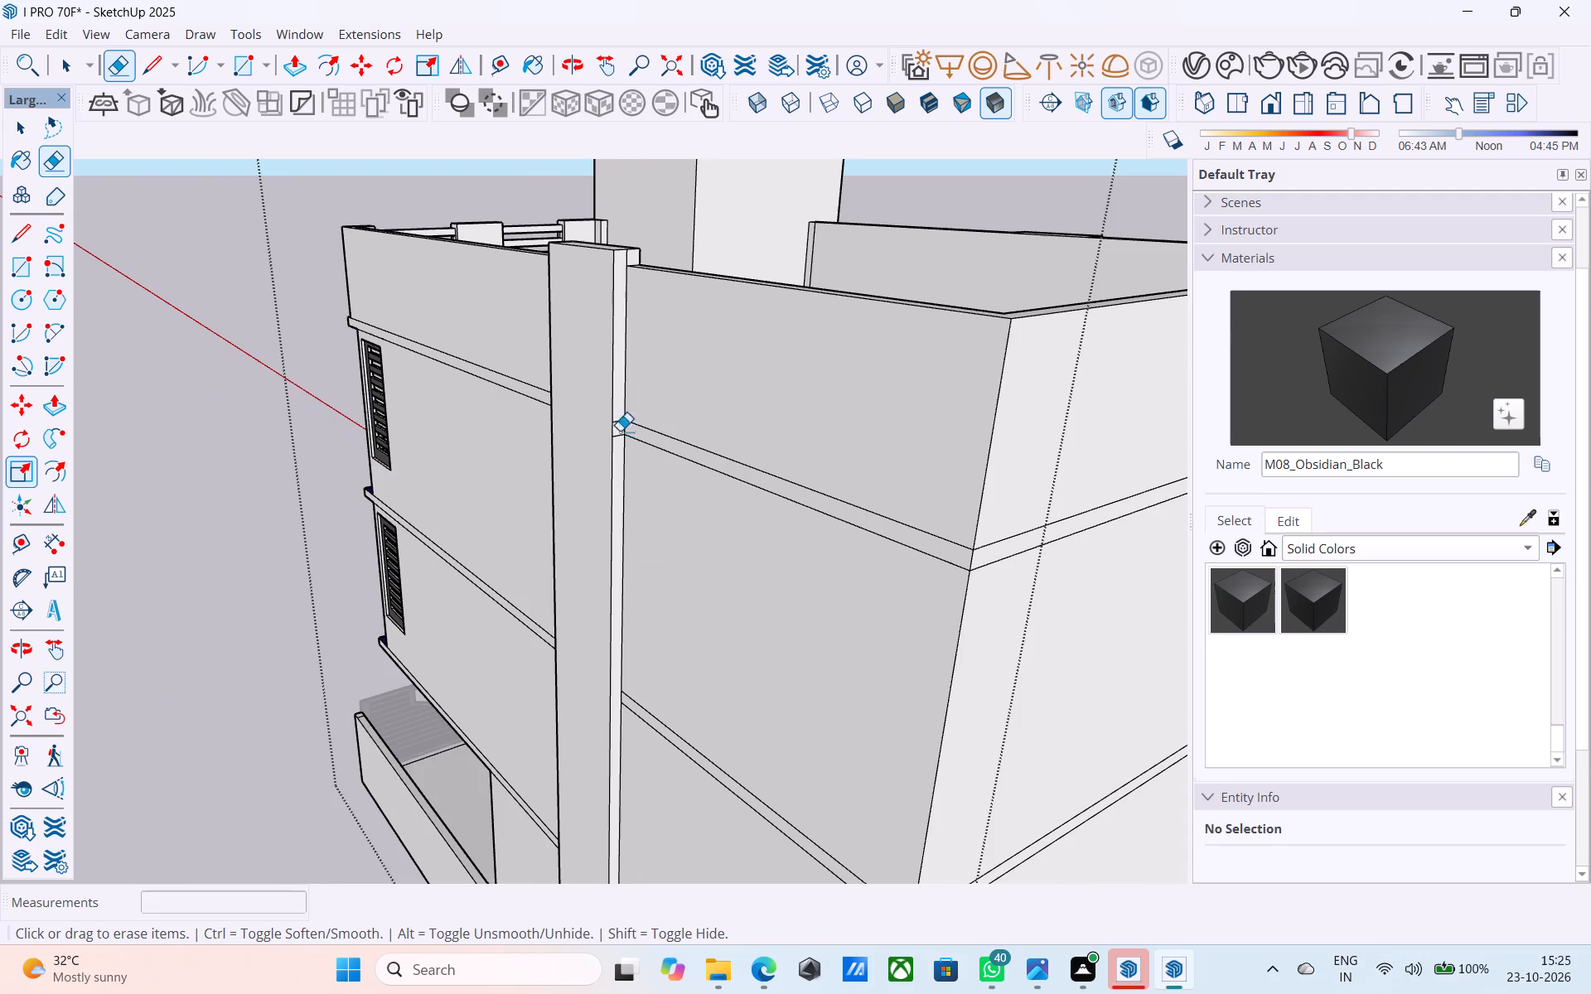
{"action": "scroll", "coordinate": [620, 431], "scroll_direction": "up", "scroll_amount": 8}
{"action": "left_click_drag", "start_coordinate": [612, 409], "coordinate": [616, 432]}
{"action": "left_click_drag", "start_coordinate": [616, 432], "coordinate": [617, 481]}
Close the house group after the strip cleanup and save the model.
{"action": "scroll", "coordinate": [599, 499], "scroll_direction": "down", "scroll_amount": 17}
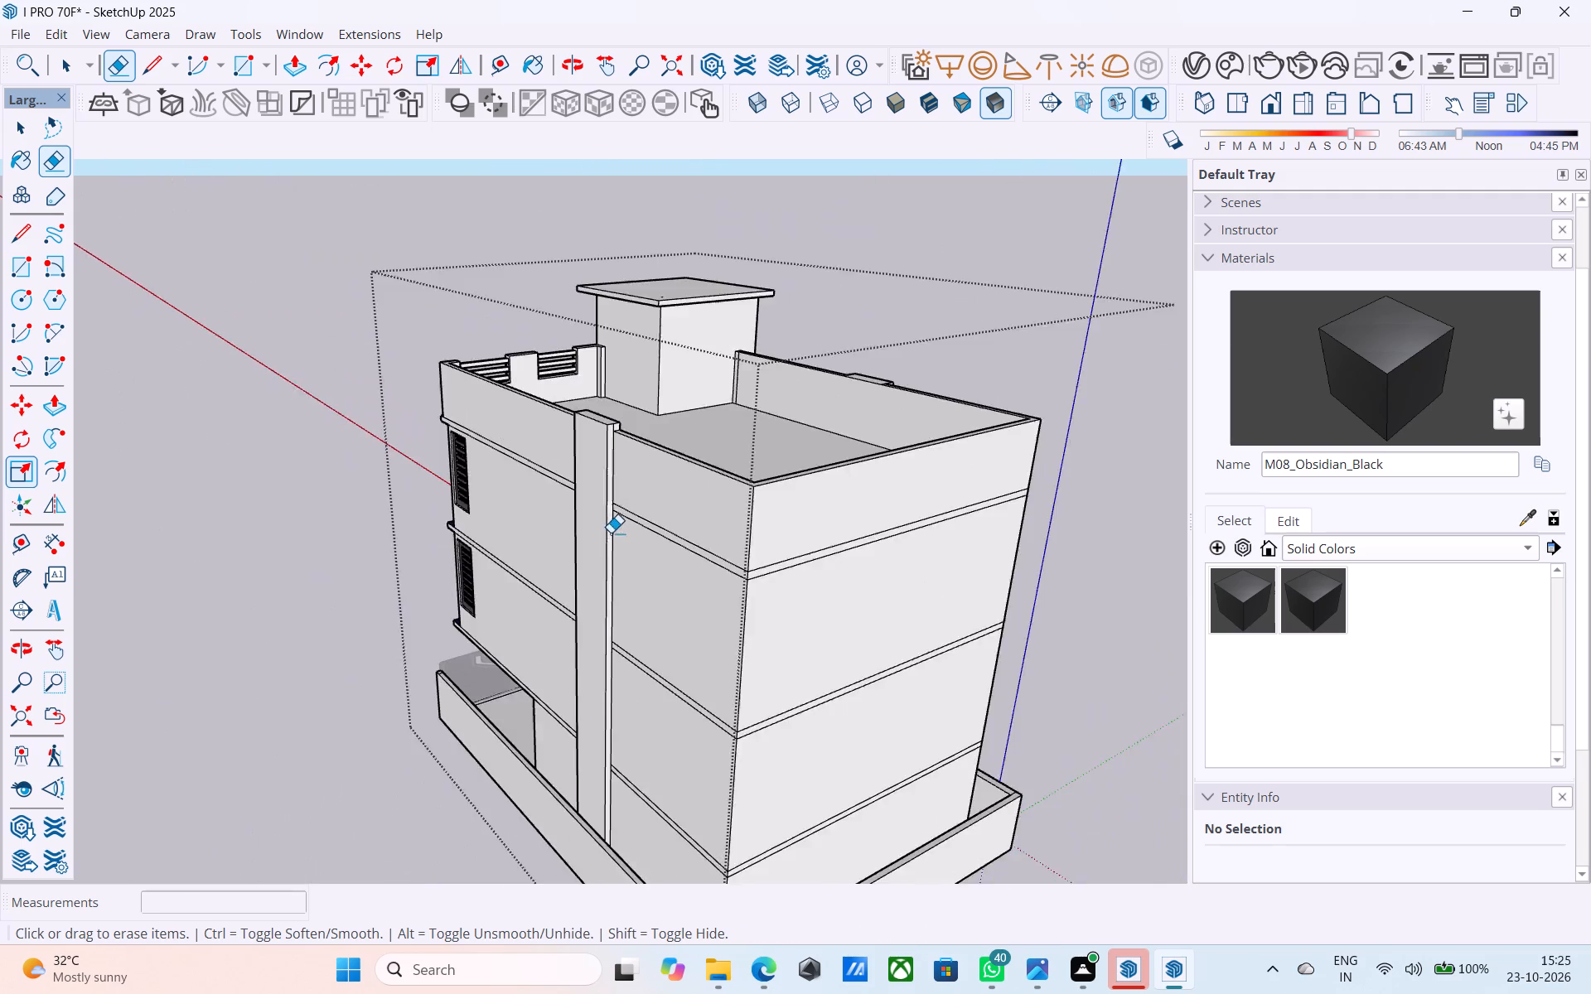
{"action": "scroll", "coordinate": [611, 533], "scroll_direction": "down", "scroll_amount": 1}
{"action": "middle_click_drag", "start_coordinate": [611, 533], "coordinate": [1086, 498]}
{"action": "middle_click_drag", "start_coordinate": [728, 513], "coordinate": [976, 423]}
{"action": "scroll", "coordinate": [976, 423], "scroll_direction": "up", "scroll_amount": 5}
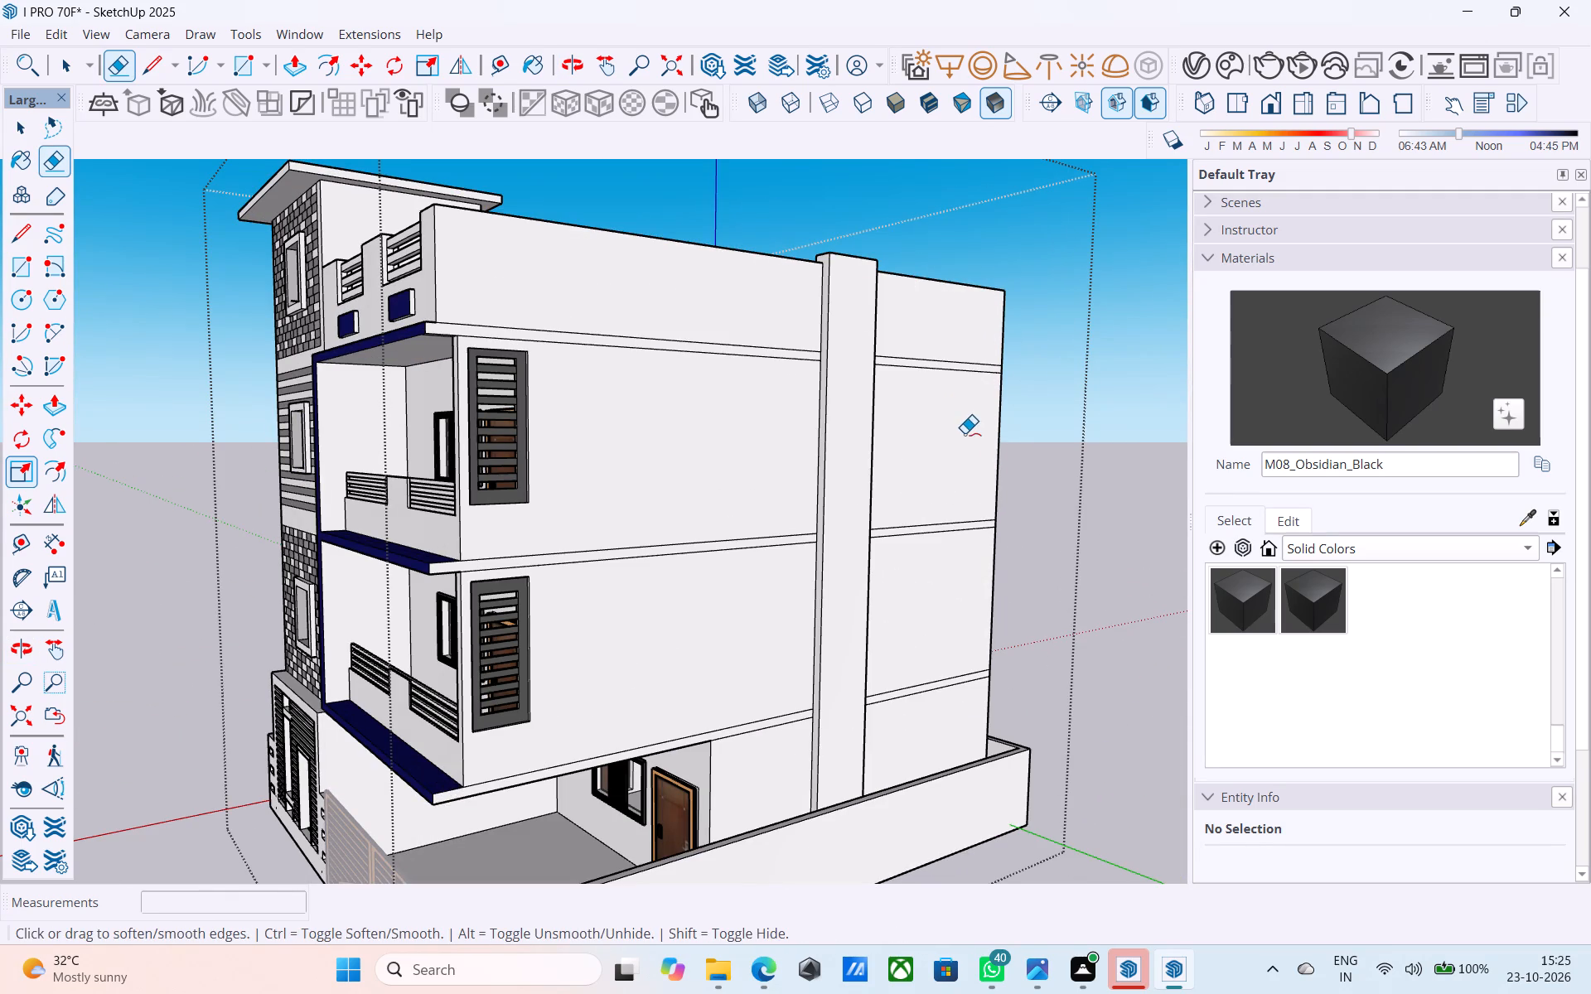
{"action": "key", "text": "ctrl+s"}
{"action": "key", "text": "space"}
{"action": "scroll", "coordinate": [465, 579], "scroll_direction": "down", "scroll_amount": 1}
{"action": "middle_click_drag", "start_coordinate": [310, 620], "coordinate": [826, 578]}
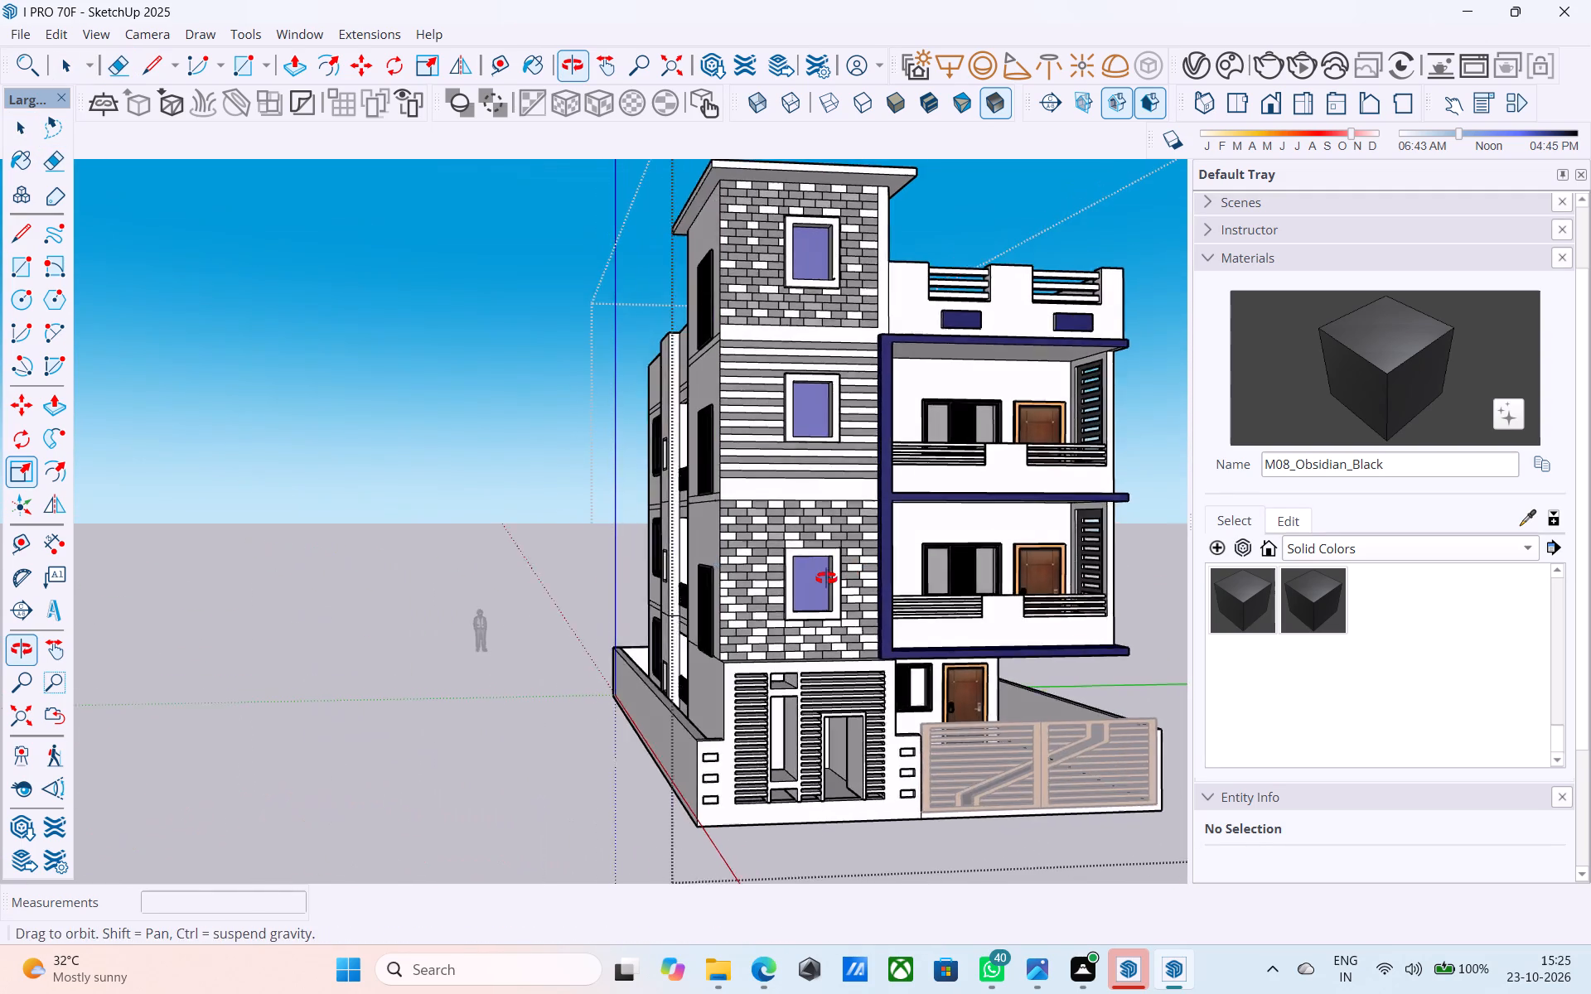
{"action": "middle_click_drag", "start_coordinate": [826, 578], "coordinate": [822, 577]}
{"action": "scroll", "coordinate": [570, 532], "scroll_direction": "down", "scroll_amount": 5}
{"action": "middle_click_drag", "start_coordinate": [782, 548], "coordinate": [1045, 503]}
{"action": "left_click", "coordinate": [1042, 503]}
{"action": "middle_click_drag", "start_coordinate": [968, 506], "coordinate": [941, 531]}
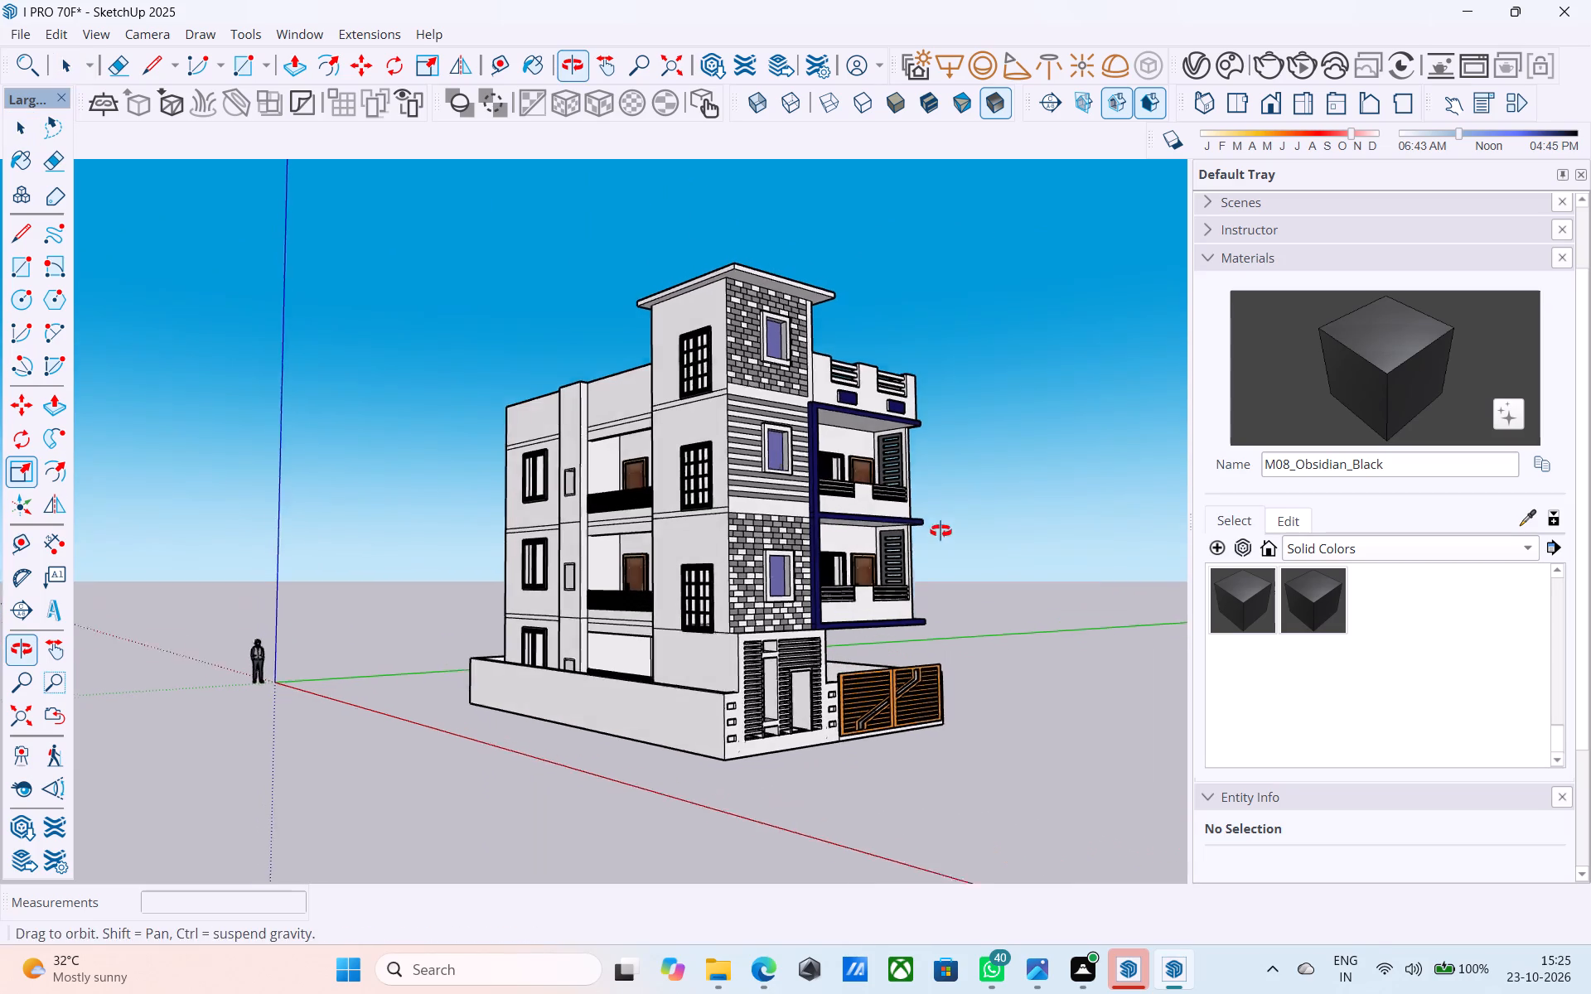
{"action": "middle_click_drag", "start_coordinate": [941, 531], "coordinate": [939, 531]}
{"action": "key", "text": "ctrl+s"}
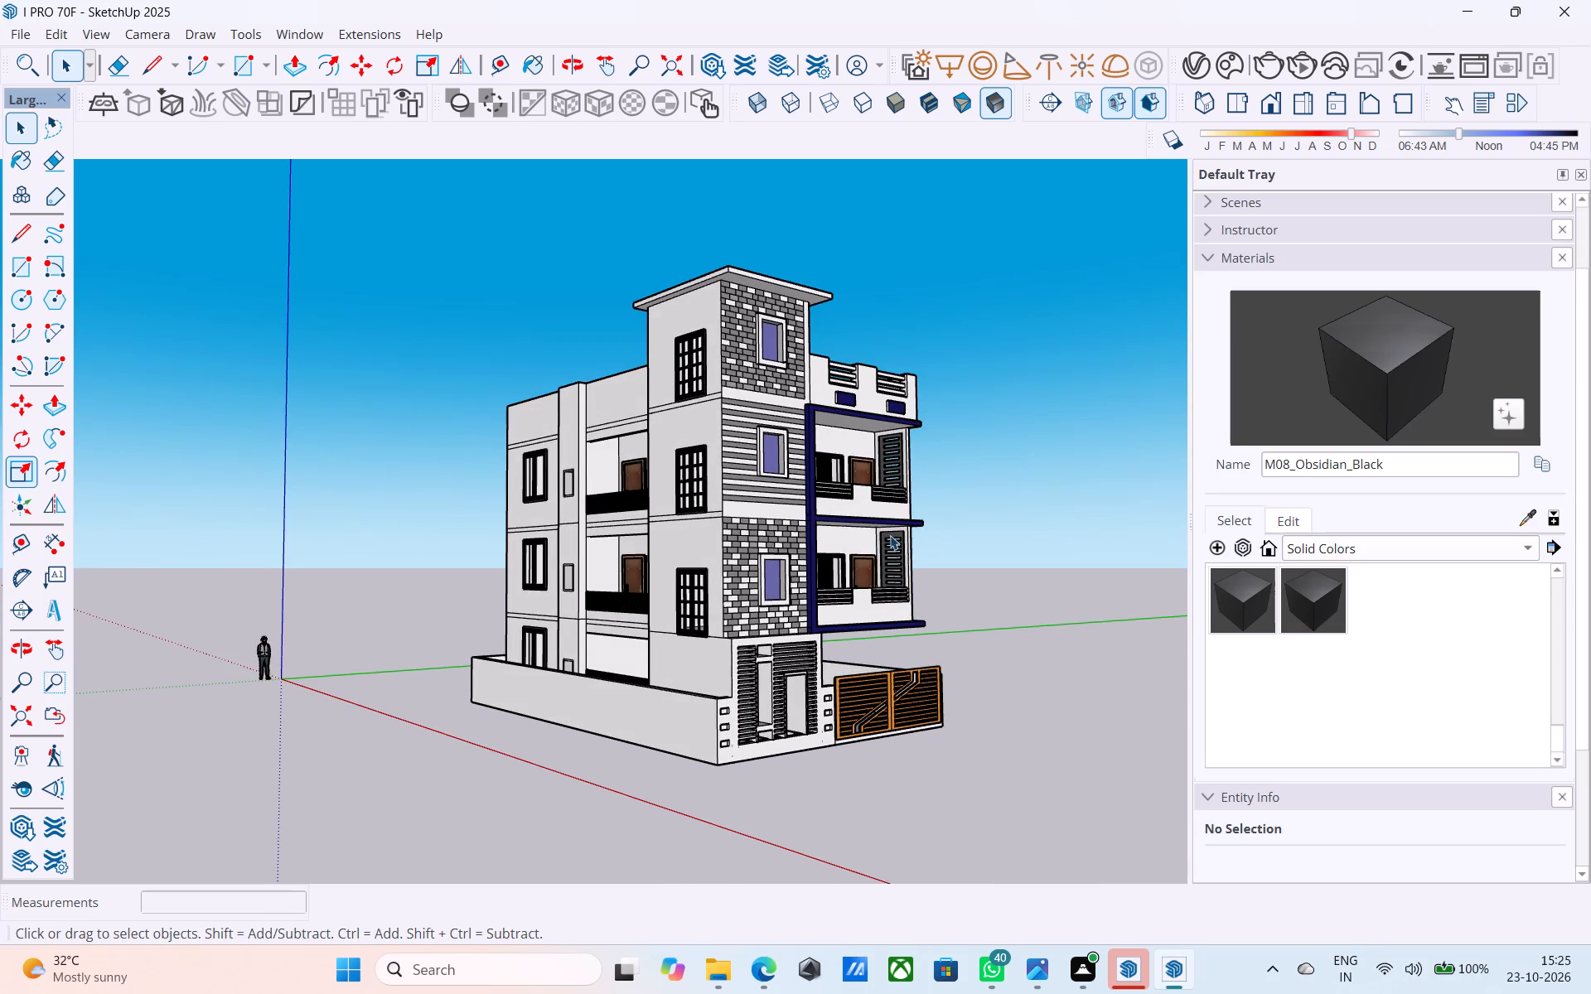
Open the house group and erase the upper floor-band lines on the stair tower's side wall.
{"action": "middle_click_drag", "start_coordinate": [886, 535], "coordinate": [1053, 602], "text": "shift"}
{"action": "scroll", "coordinate": [735, 574], "scroll_direction": "up", "scroll_amount": 5}
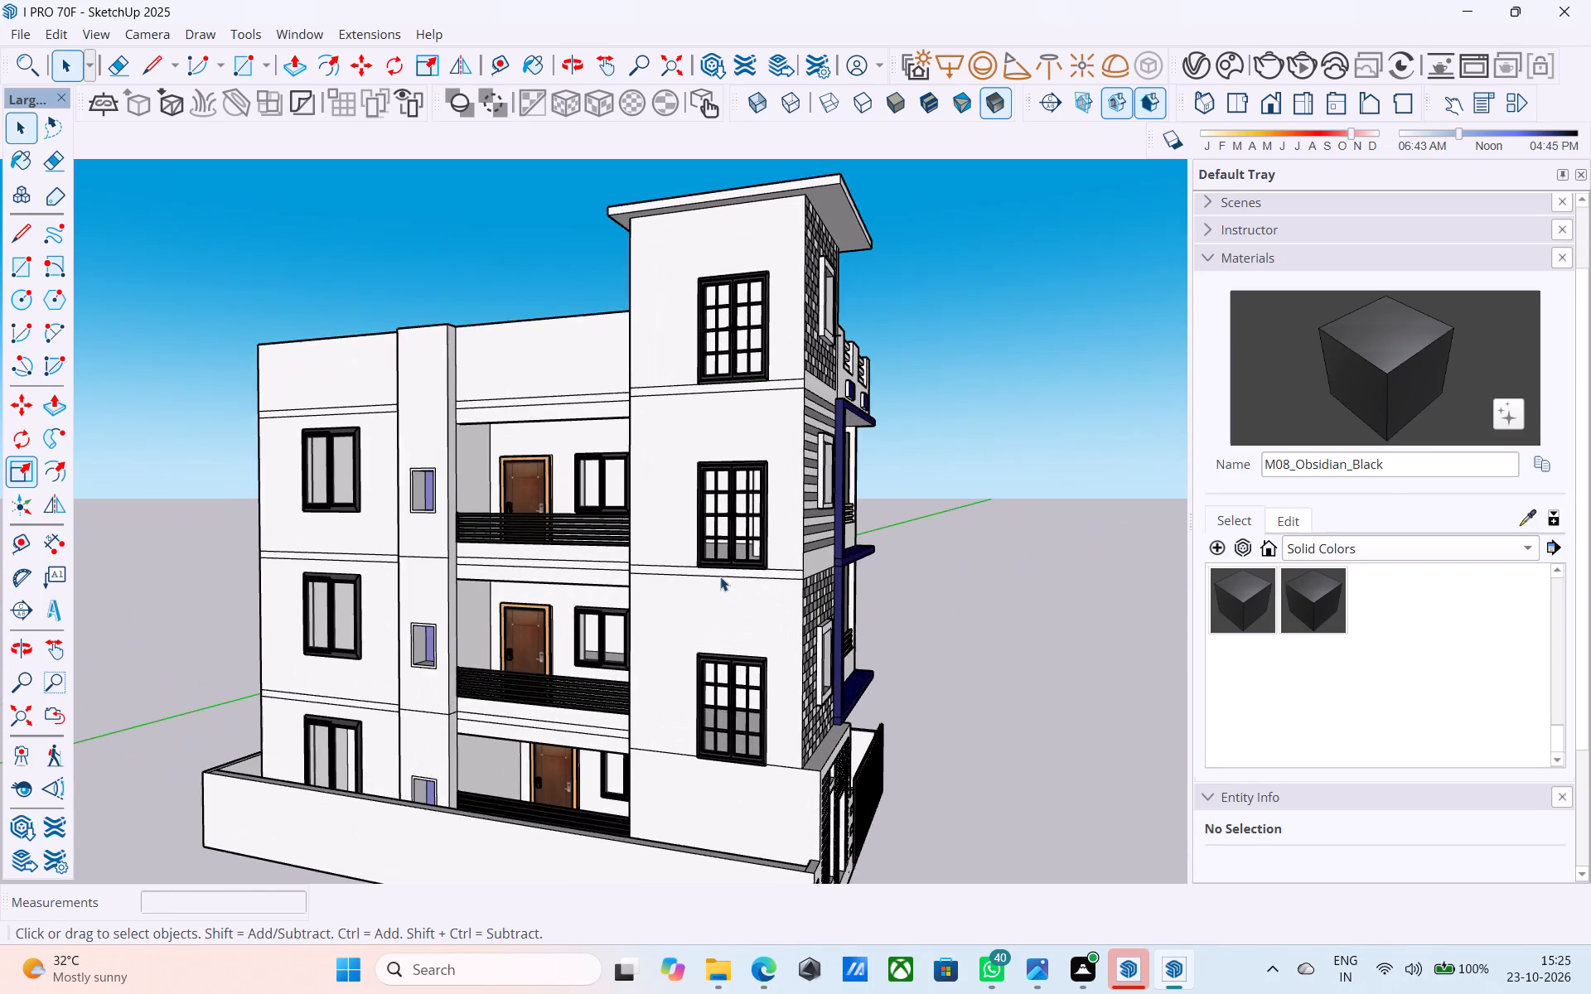
{"action": "middle_click_drag", "start_coordinate": [708, 581], "coordinate": [679, 598], "text": "shift"}
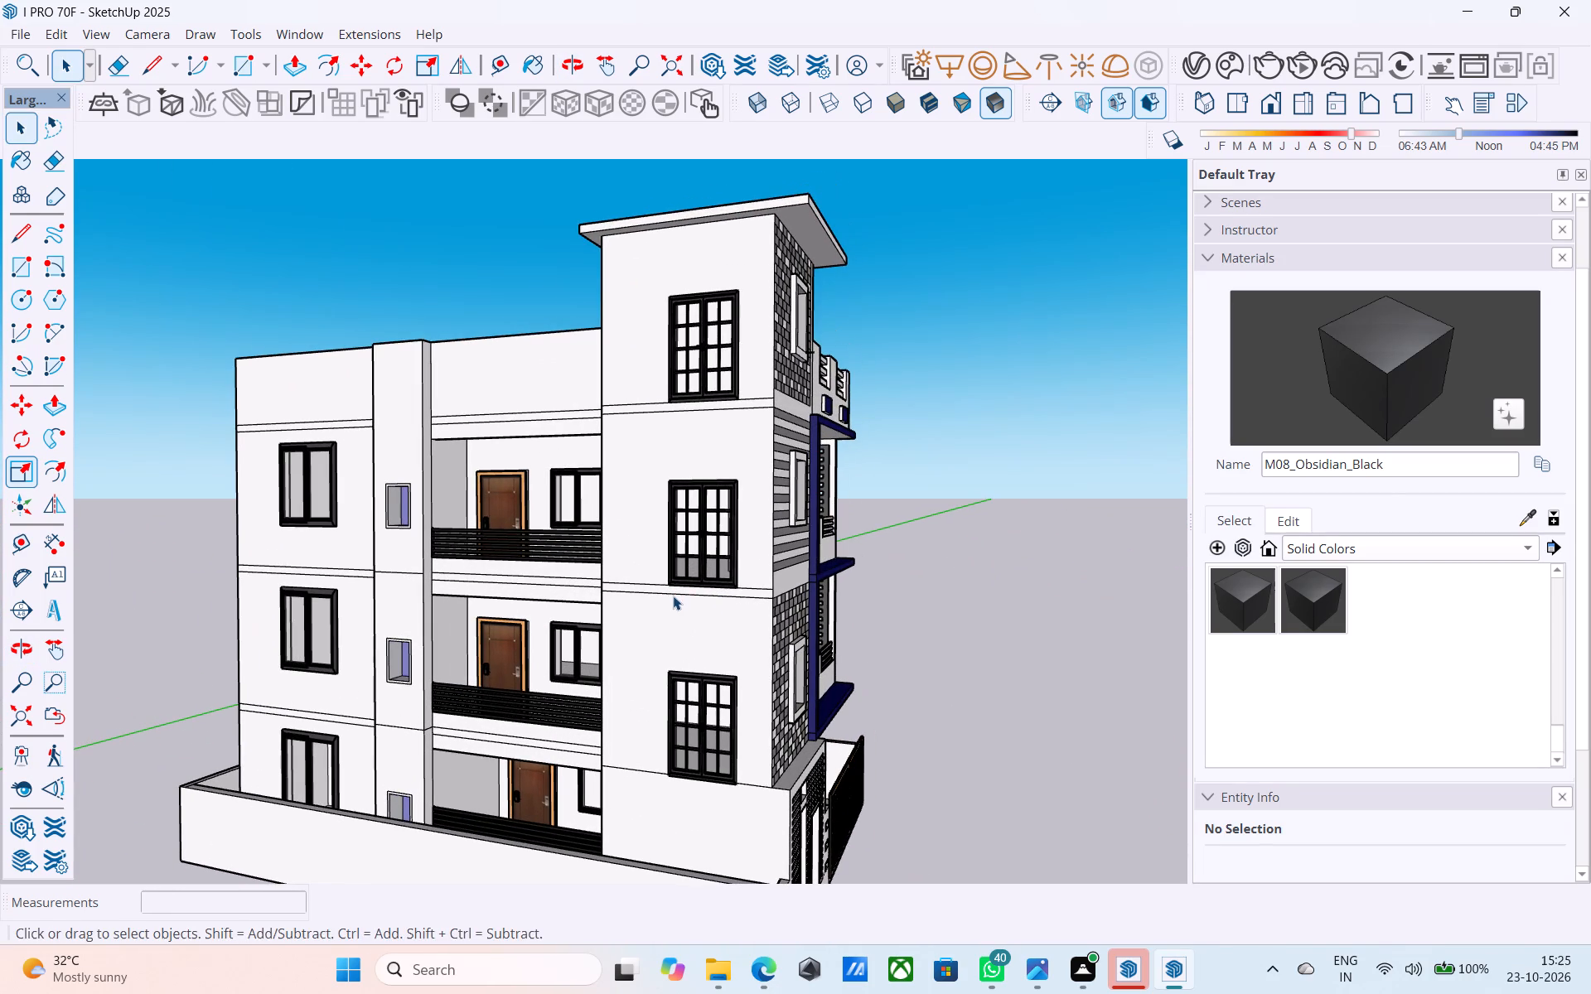
{"action": "key", "text": "e"}
{"action": "key", "text": "space"}
{"action": "double_click", "coordinate": [623, 427]}
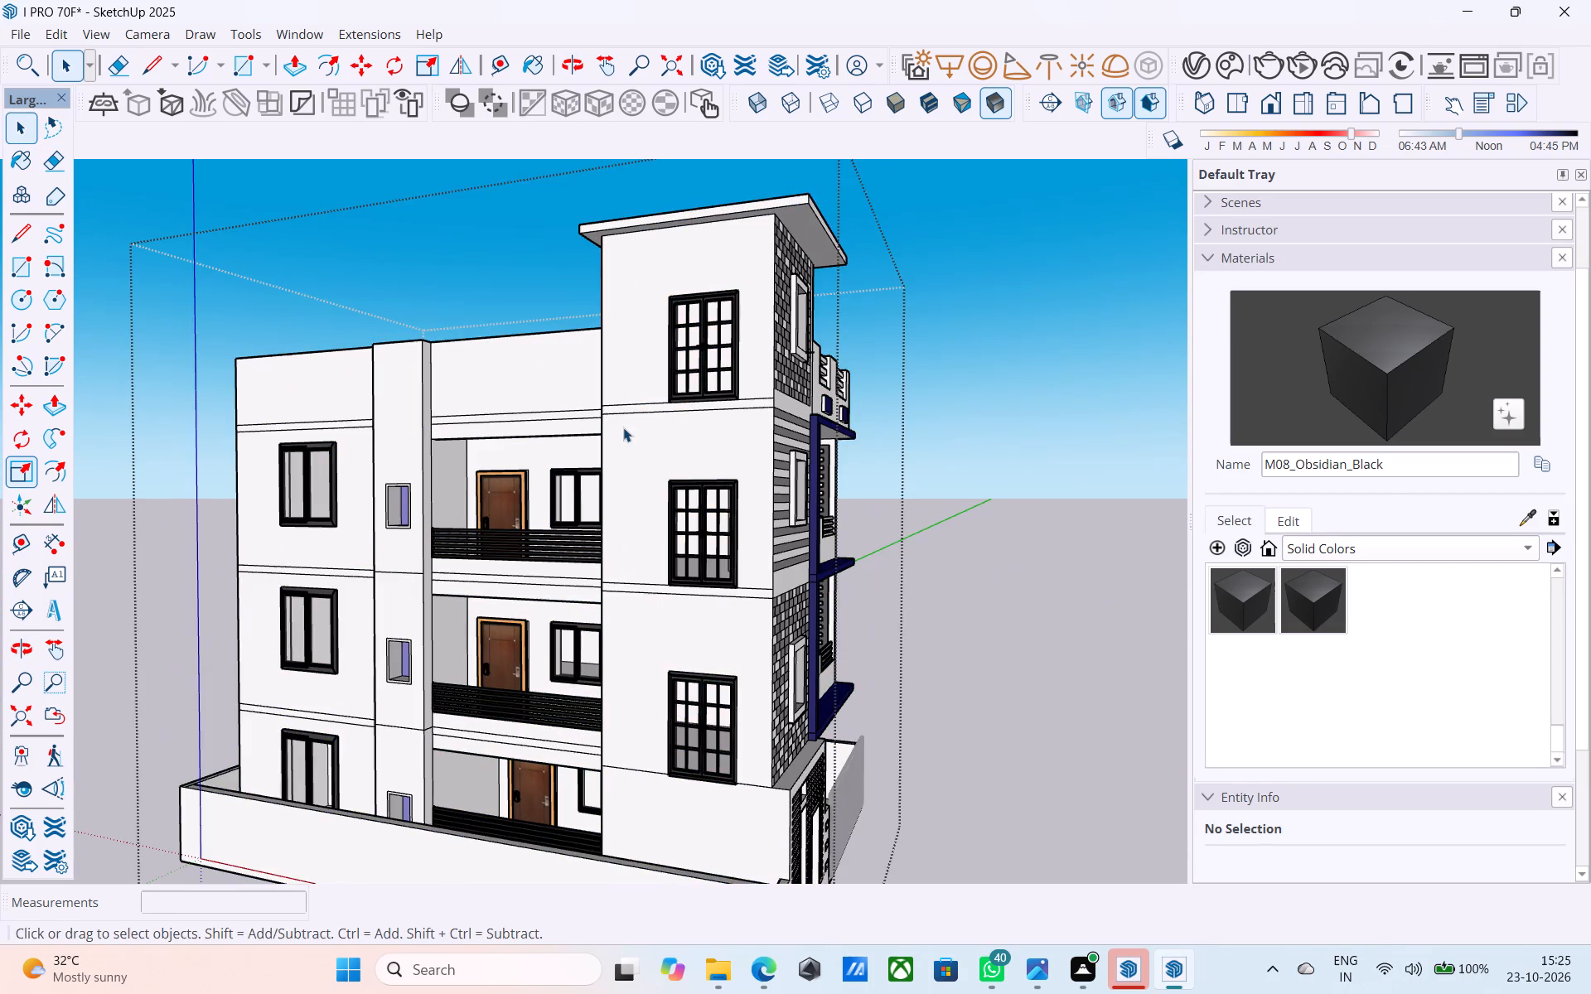
{"action": "scroll", "coordinate": [623, 429], "scroll_direction": "up", "scroll_amount": 2}
{"action": "key", "text": "e"}
{"action": "left_click_drag", "start_coordinate": [626, 401], "coordinate": [633, 411]}
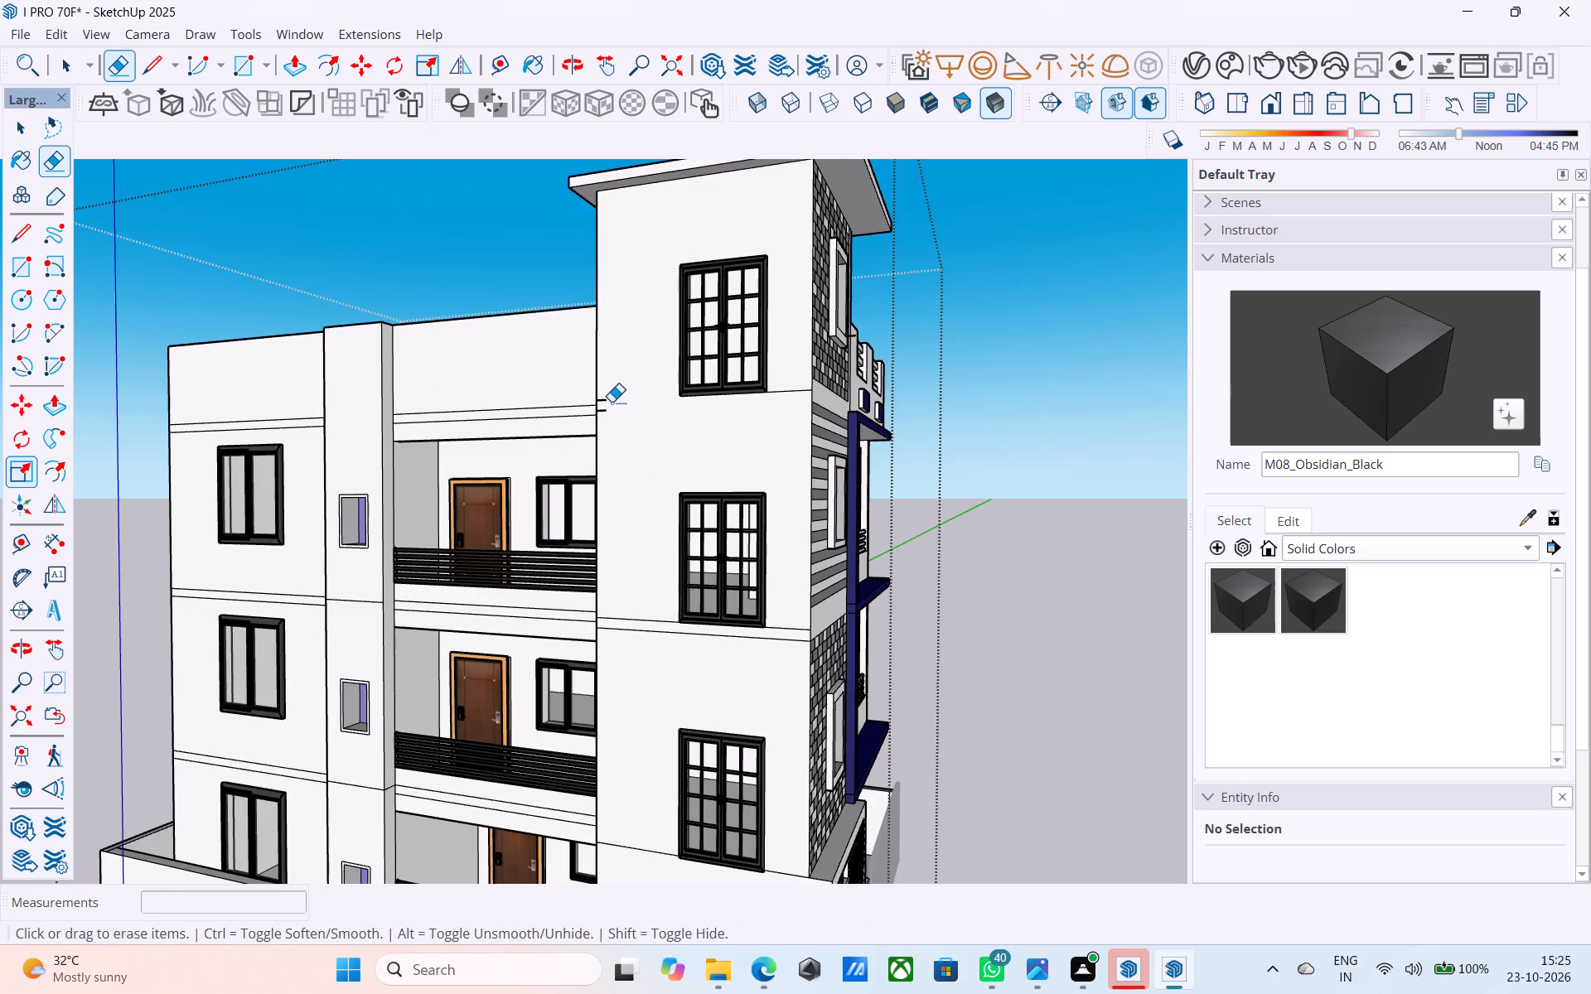
{"action": "left_click", "coordinate": [608, 403]}
{"action": "scroll", "coordinate": [607, 415], "scroll_direction": "up", "scroll_amount": 5}
{"action": "left_click", "coordinate": [603, 413]}
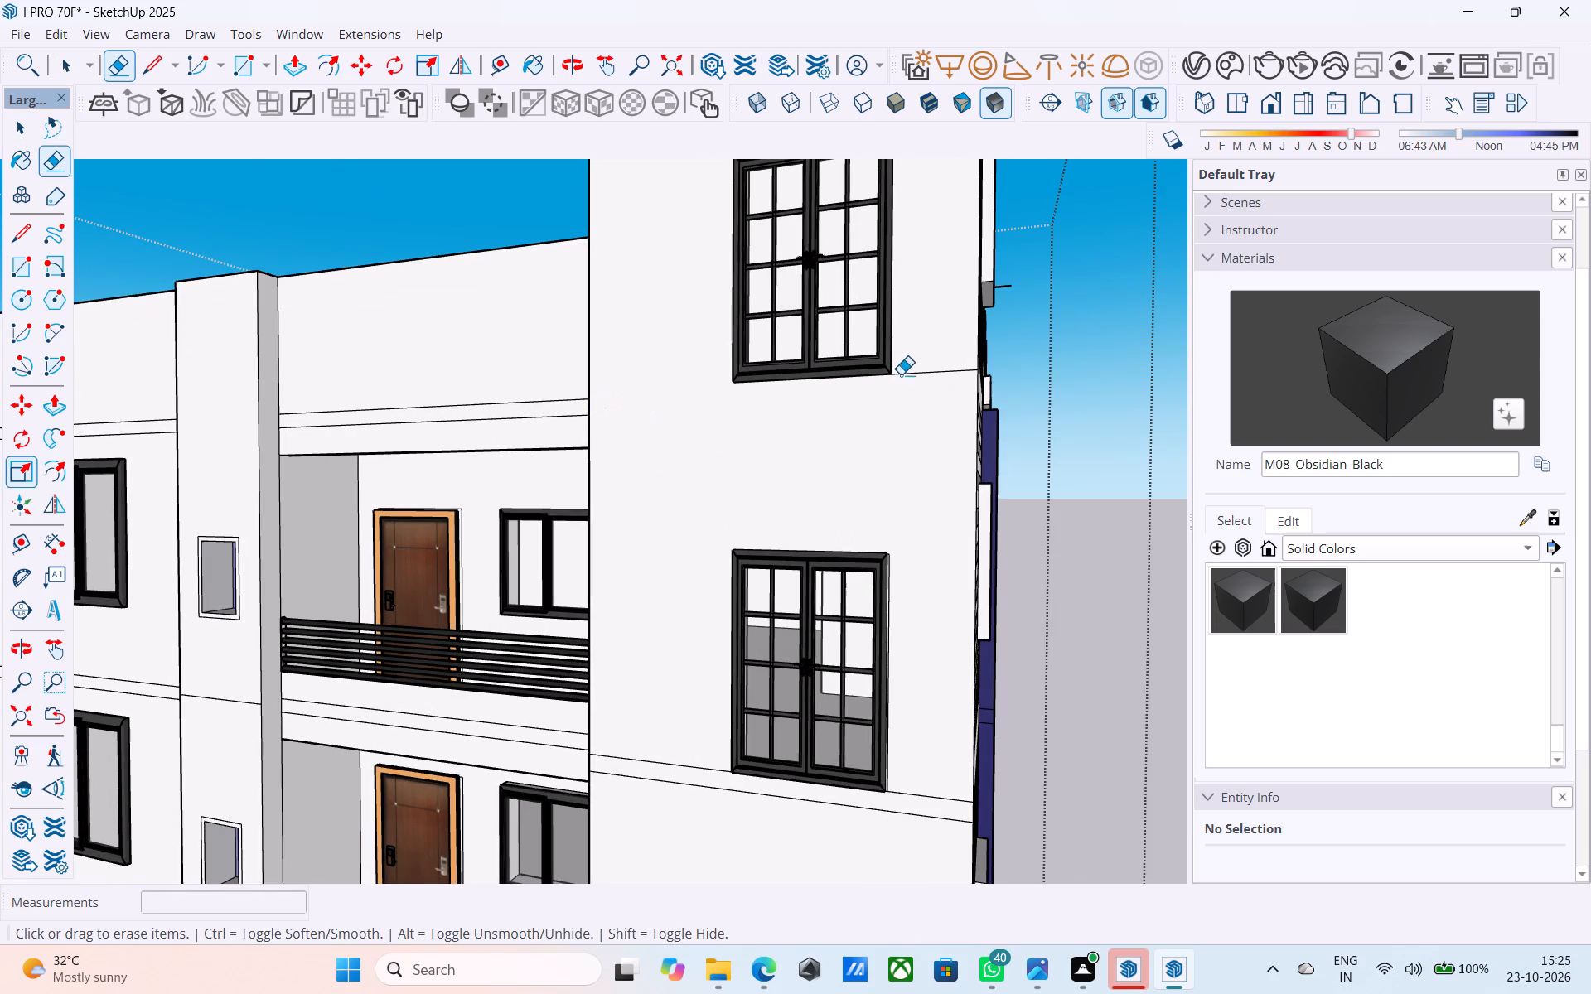
{"action": "left_click", "coordinate": [901, 374]}
Erase the middle and lower floor-band lines on the stair tower's side wall, including the short leftover pieces.
{"action": "scroll", "coordinate": [903, 375], "scroll_direction": "down", "scroll_amount": 6}
{"action": "left_click_drag", "start_coordinate": [757, 599], "coordinate": [753, 688]}
{"action": "left_click_drag", "start_coordinate": [927, 604], "coordinate": [1577, 59]}
{"action": "scroll", "coordinate": [1590, 0], "scroll_direction": "up", "scroll_amount": 1}
{"action": "key", "text": "ctrl+z"}
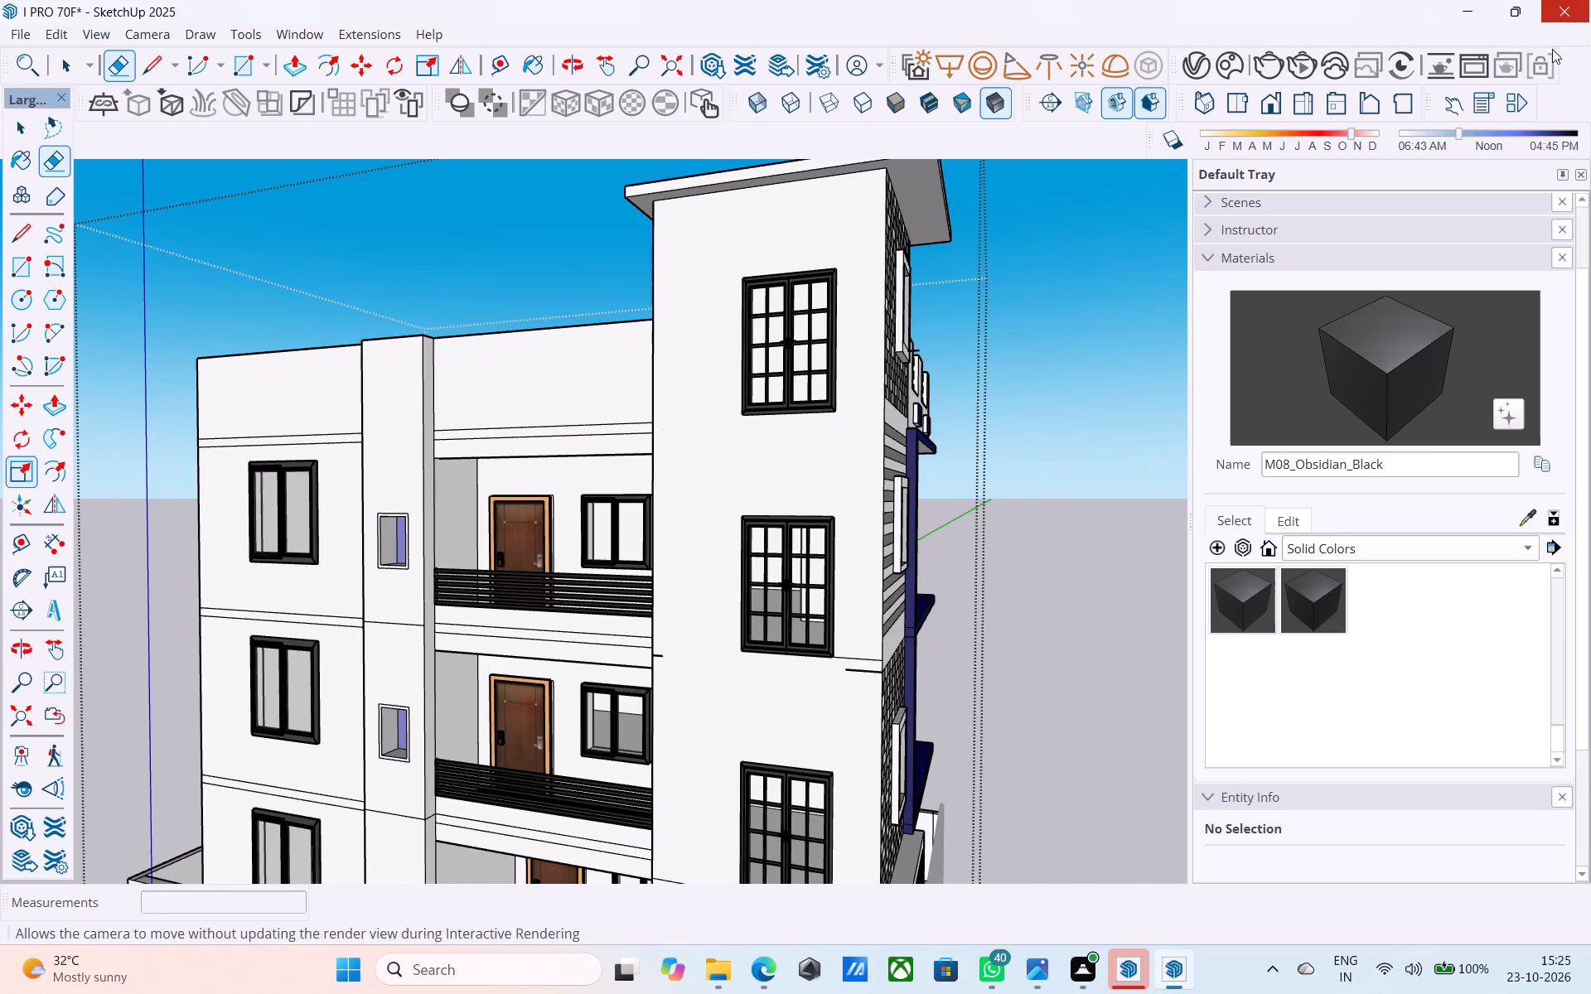
{"action": "scroll", "coordinate": [1552, 46], "scroll_direction": "up", "scroll_amount": 6}
{"action": "middle_click_drag", "start_coordinate": [900, 548], "coordinate": [712, 567]}
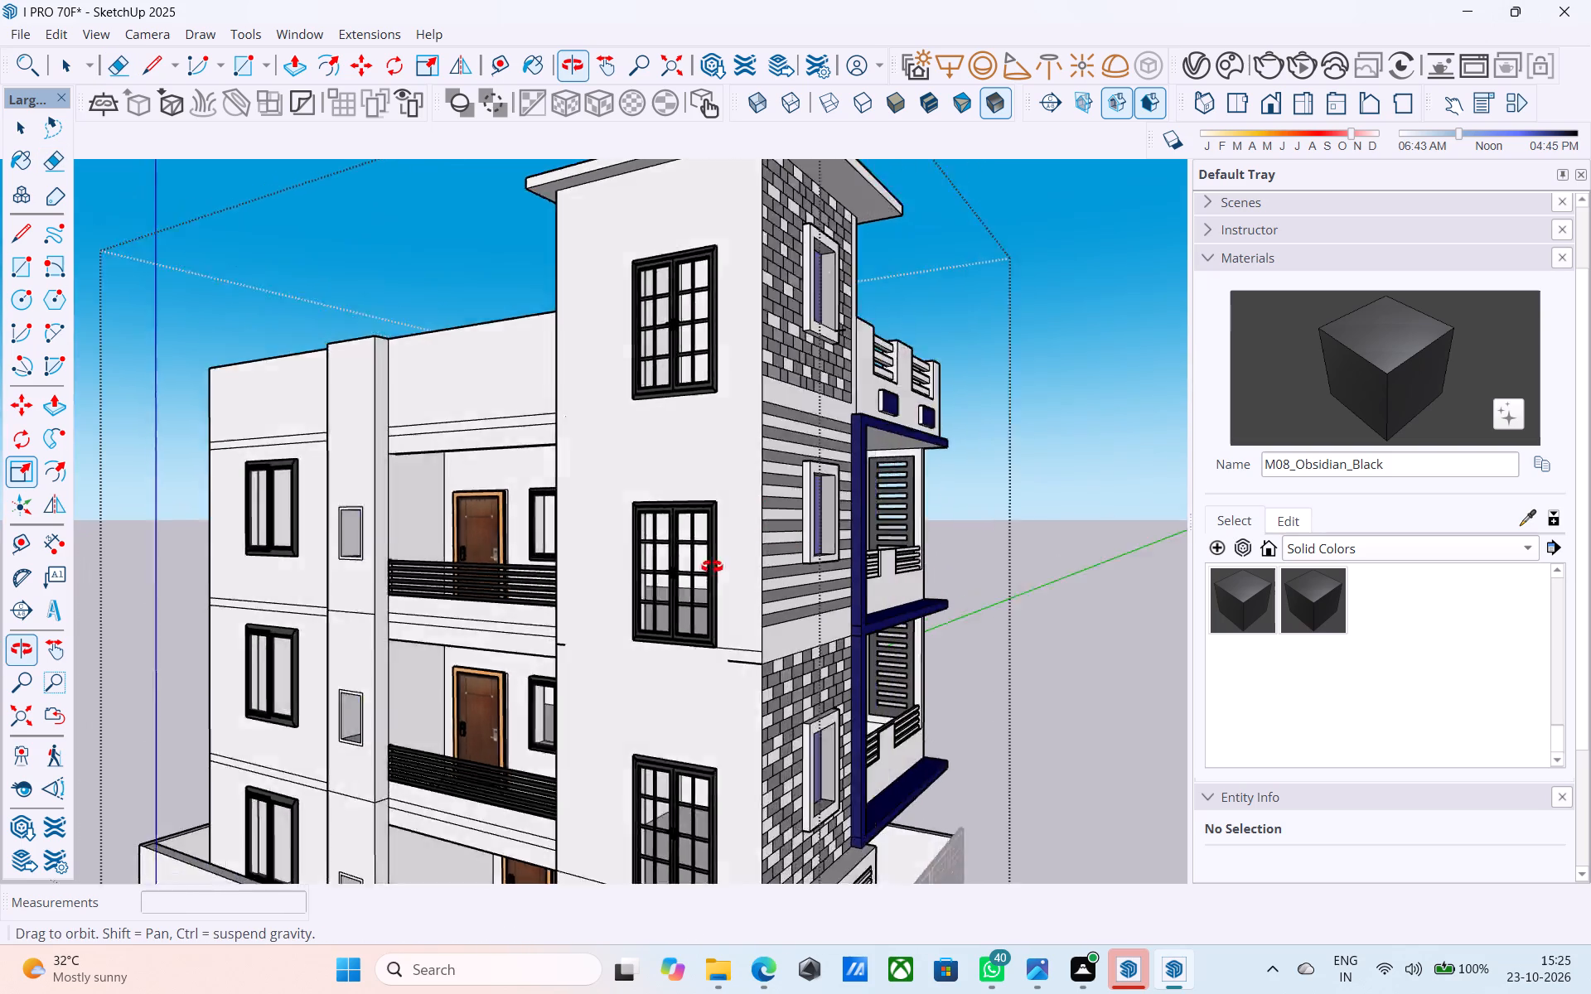
{"action": "middle_click_drag", "start_coordinate": [712, 567], "coordinate": [830, 526]}
{"action": "scroll", "coordinate": [807, 613], "scroll_direction": "up", "scroll_amount": 4}
{"action": "left_click_drag", "start_coordinate": [742, 673], "coordinate": [759, 596]}
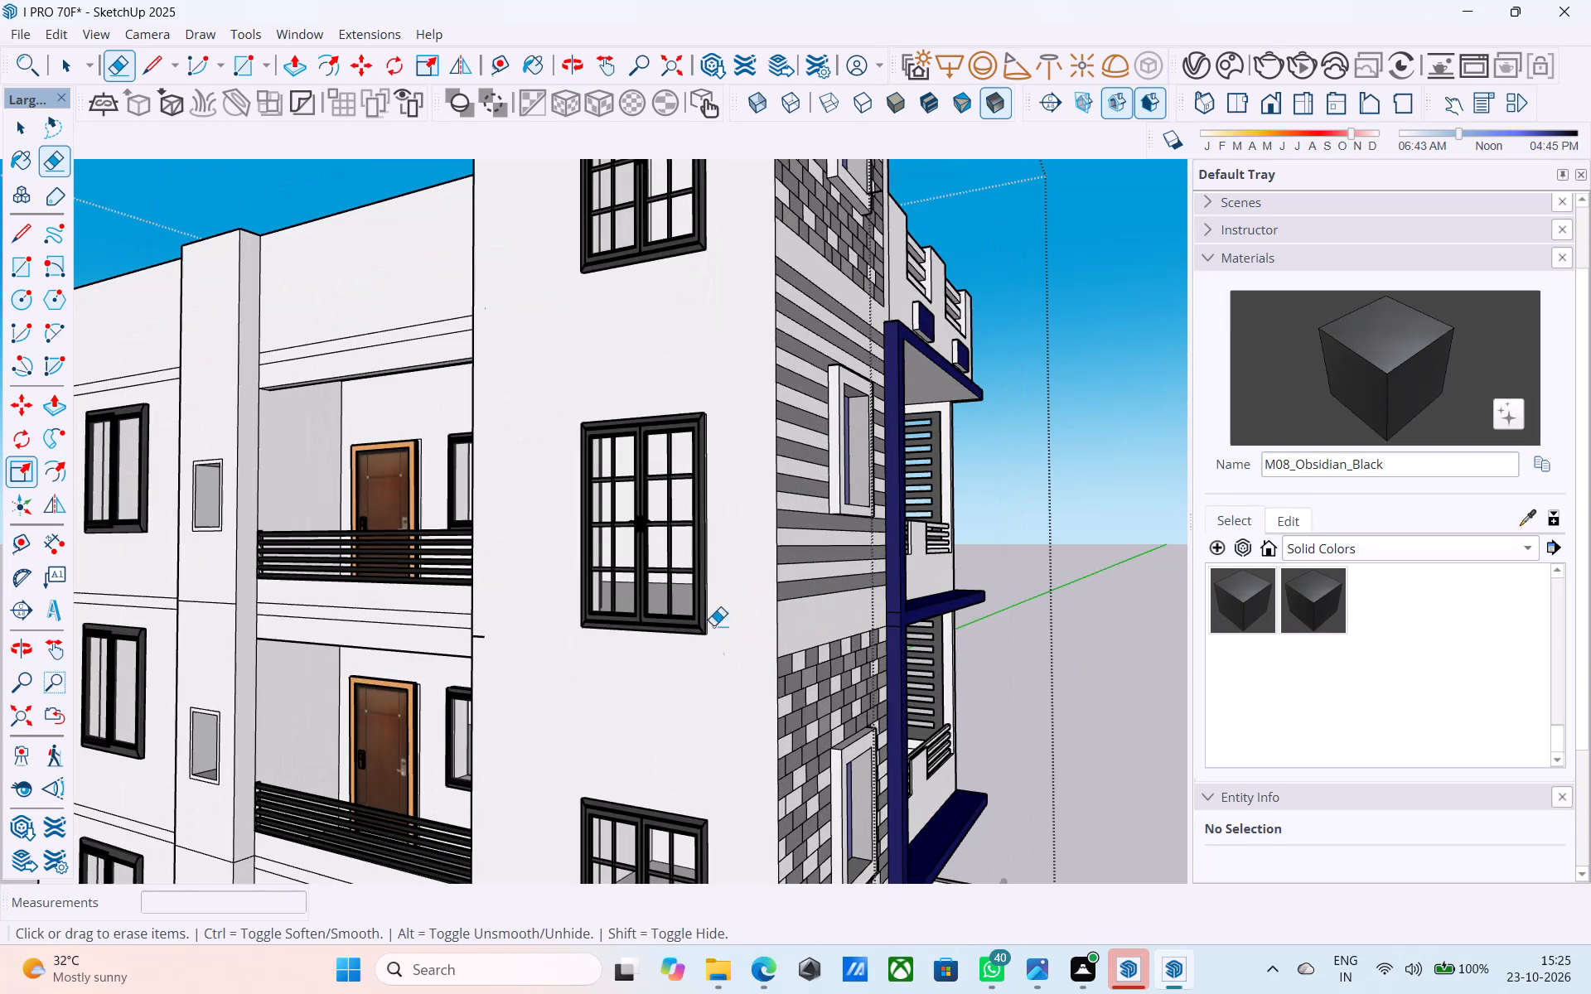
{"action": "middle_click_drag", "start_coordinate": [665, 638], "coordinate": [833, 484], "text": "shift"}
{"action": "scroll", "coordinate": [679, 493], "scroll_direction": "up", "scroll_amount": 4}
{"action": "left_click", "coordinate": [609, 509]}
{"action": "scroll", "coordinate": [638, 474], "scroll_direction": "down", "scroll_amount": 6}
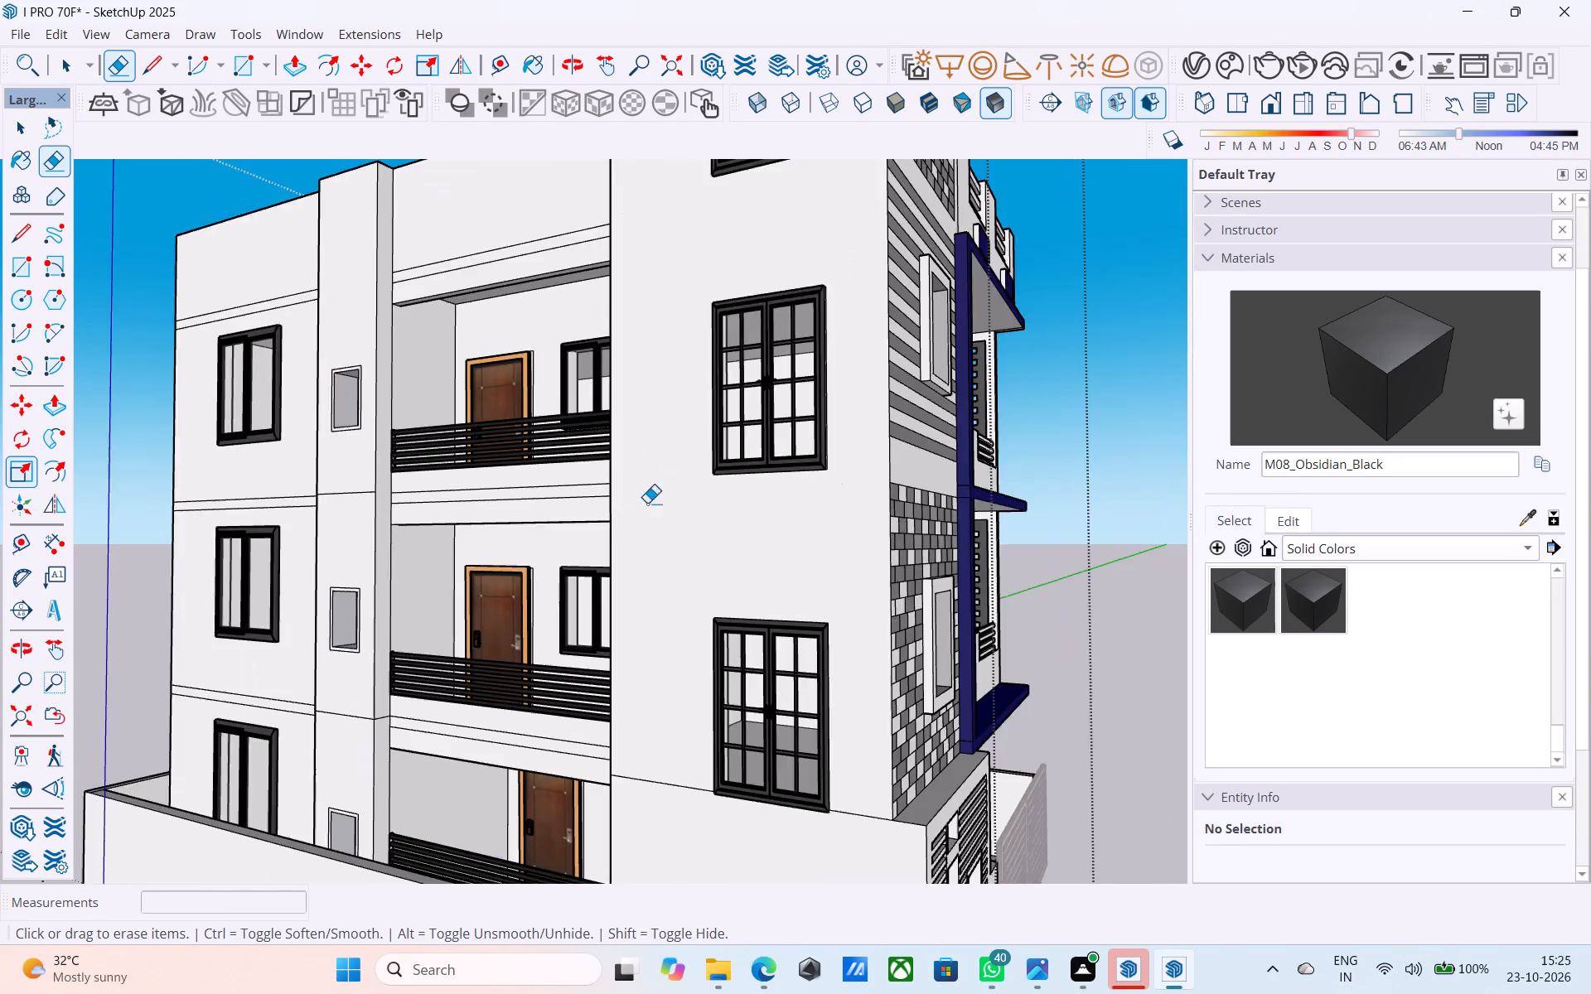
{"action": "middle_click_drag", "start_coordinate": [663, 552], "coordinate": [728, 299], "text": "shift"}
{"action": "left_click_drag", "start_coordinate": [743, 509], "coordinate": [740, 543]}
{"action": "left_click_drag", "start_coordinate": [936, 525], "coordinate": [939, 548]}
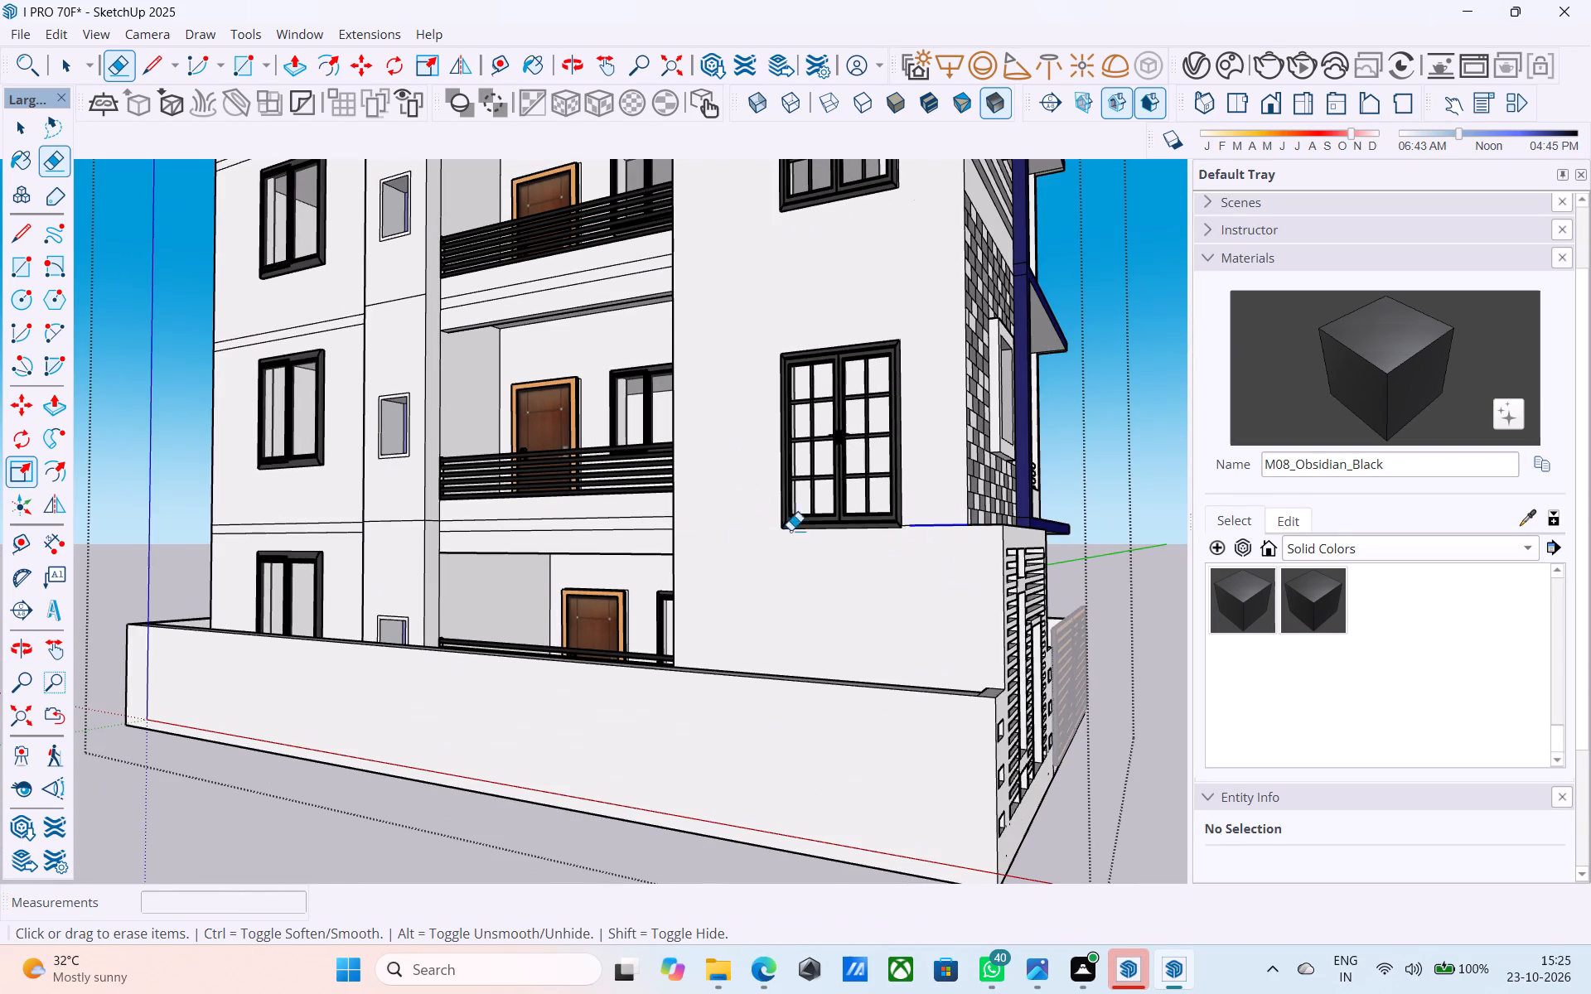
Erase the floor-band lines on the parapet and balcony slabs between the projecting strip and the stair tower.
{"action": "middle_click_drag", "start_coordinate": [672, 519], "coordinate": [1072, 597], "text": "shift"}
{"action": "scroll", "coordinate": [763, 572], "scroll_direction": "up", "scroll_amount": 1}
{"action": "left_click_drag", "start_coordinate": [759, 567], "coordinate": [744, 543]}
{"action": "middle_click_drag", "start_coordinate": [760, 411], "coordinate": [770, 562], "text": "shift"}
{"action": "left_click_drag", "start_coordinate": [738, 470], "coordinate": [743, 450]}
{"action": "middle_click_drag", "start_coordinate": [743, 453], "coordinate": [748, 610], "text": "shift"}
{"action": "left_click_drag", "start_coordinate": [699, 374], "coordinate": [716, 316]}
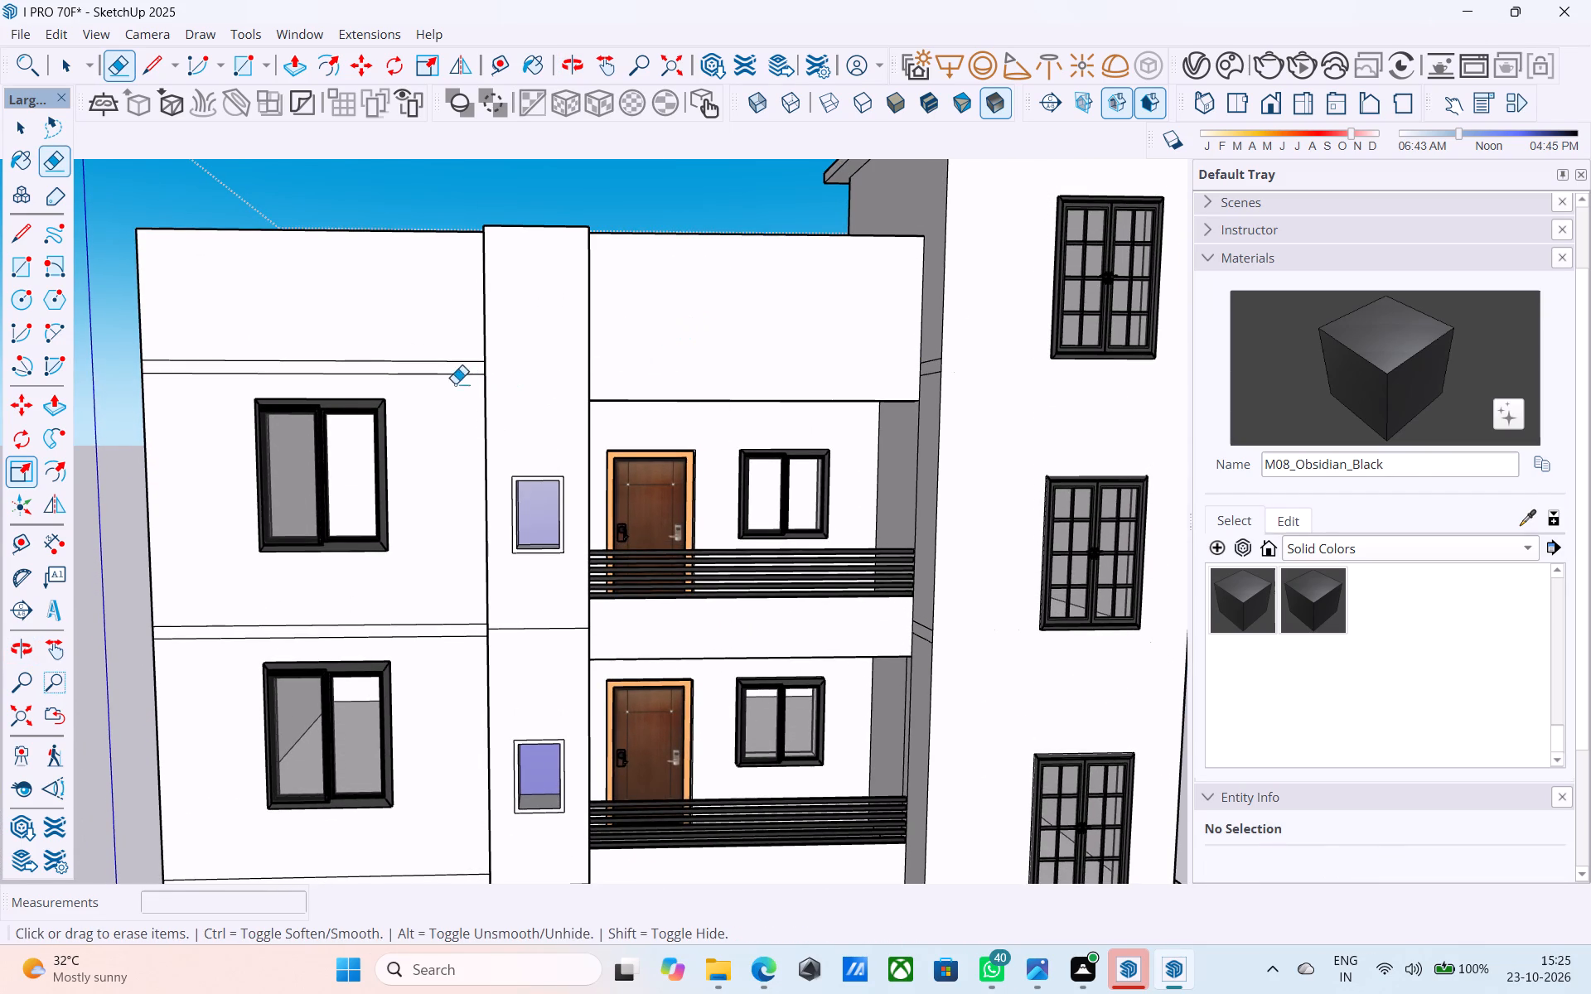
Erase the floor-band lines on the balcony side's end wall section with the windows and across the adjacent projecting strip.
{"action": "left_click_drag", "start_coordinate": [455, 384], "coordinate": [448, 331]}
{"action": "middle_click_drag", "start_coordinate": [493, 446], "coordinate": [562, 205]}
{"action": "left_click", "coordinate": [597, 379]}
{"action": "left_click_drag", "start_coordinate": [602, 385], "coordinate": [607, 403]}
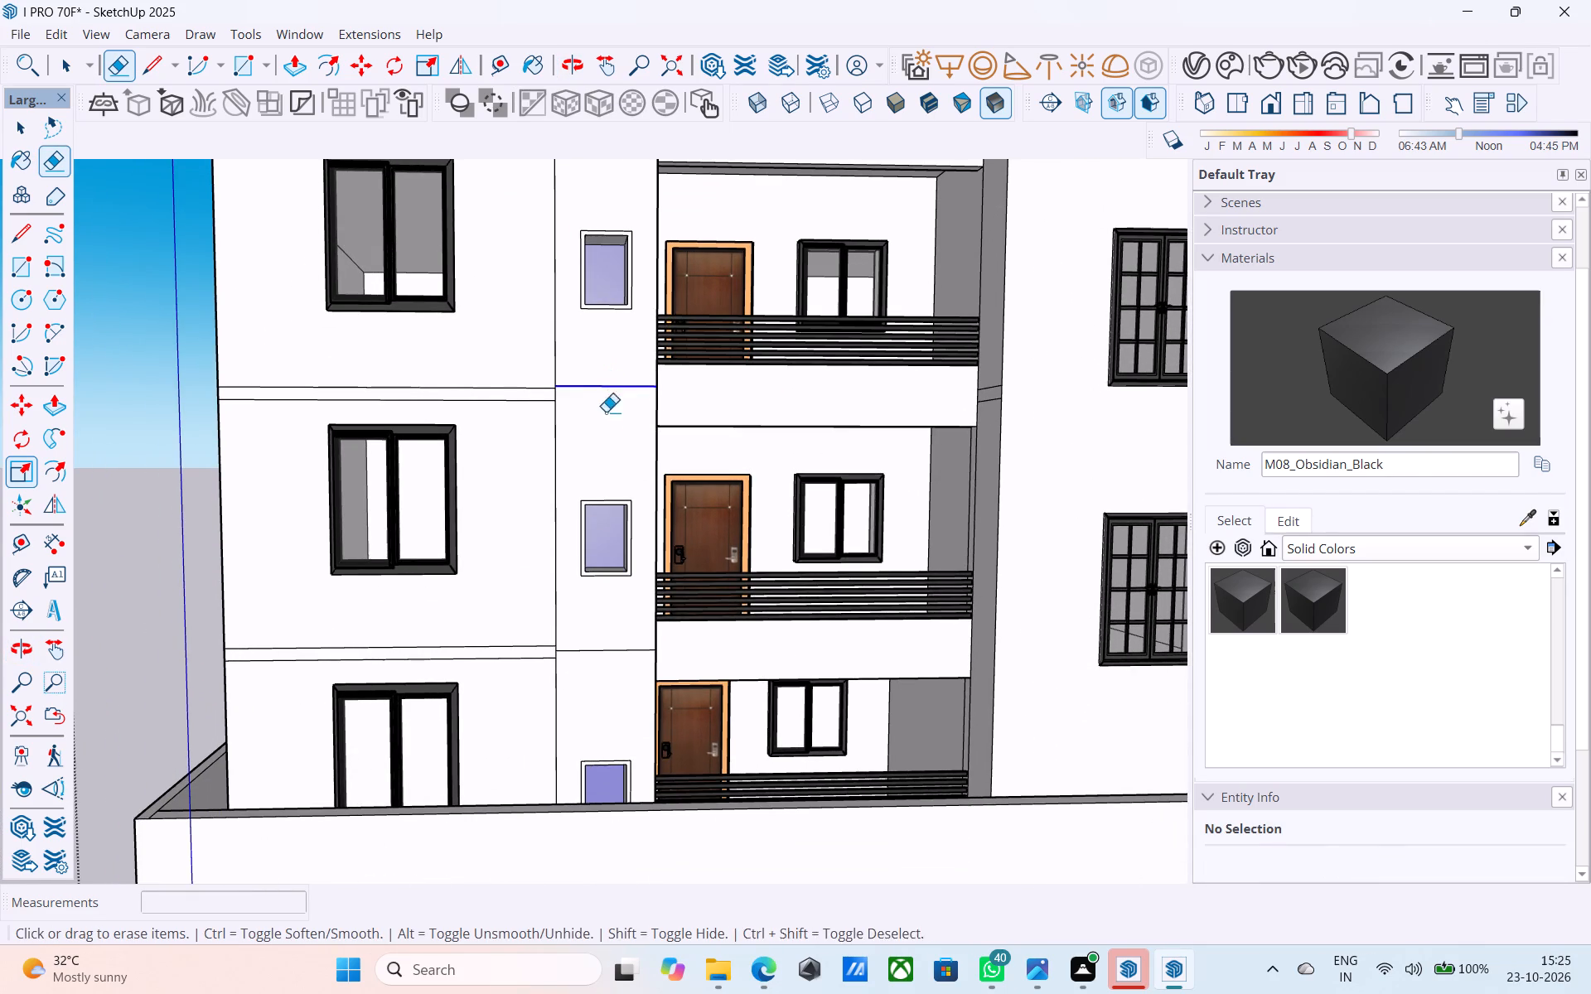
{"action": "middle_click_drag", "start_coordinate": [604, 431], "coordinate": [642, 282], "text": "shift"}
{"action": "left_click_drag", "start_coordinate": [633, 490], "coordinate": [636, 515]}
{"action": "left_click_drag", "start_coordinate": [569, 522], "coordinate": [562, 483]}
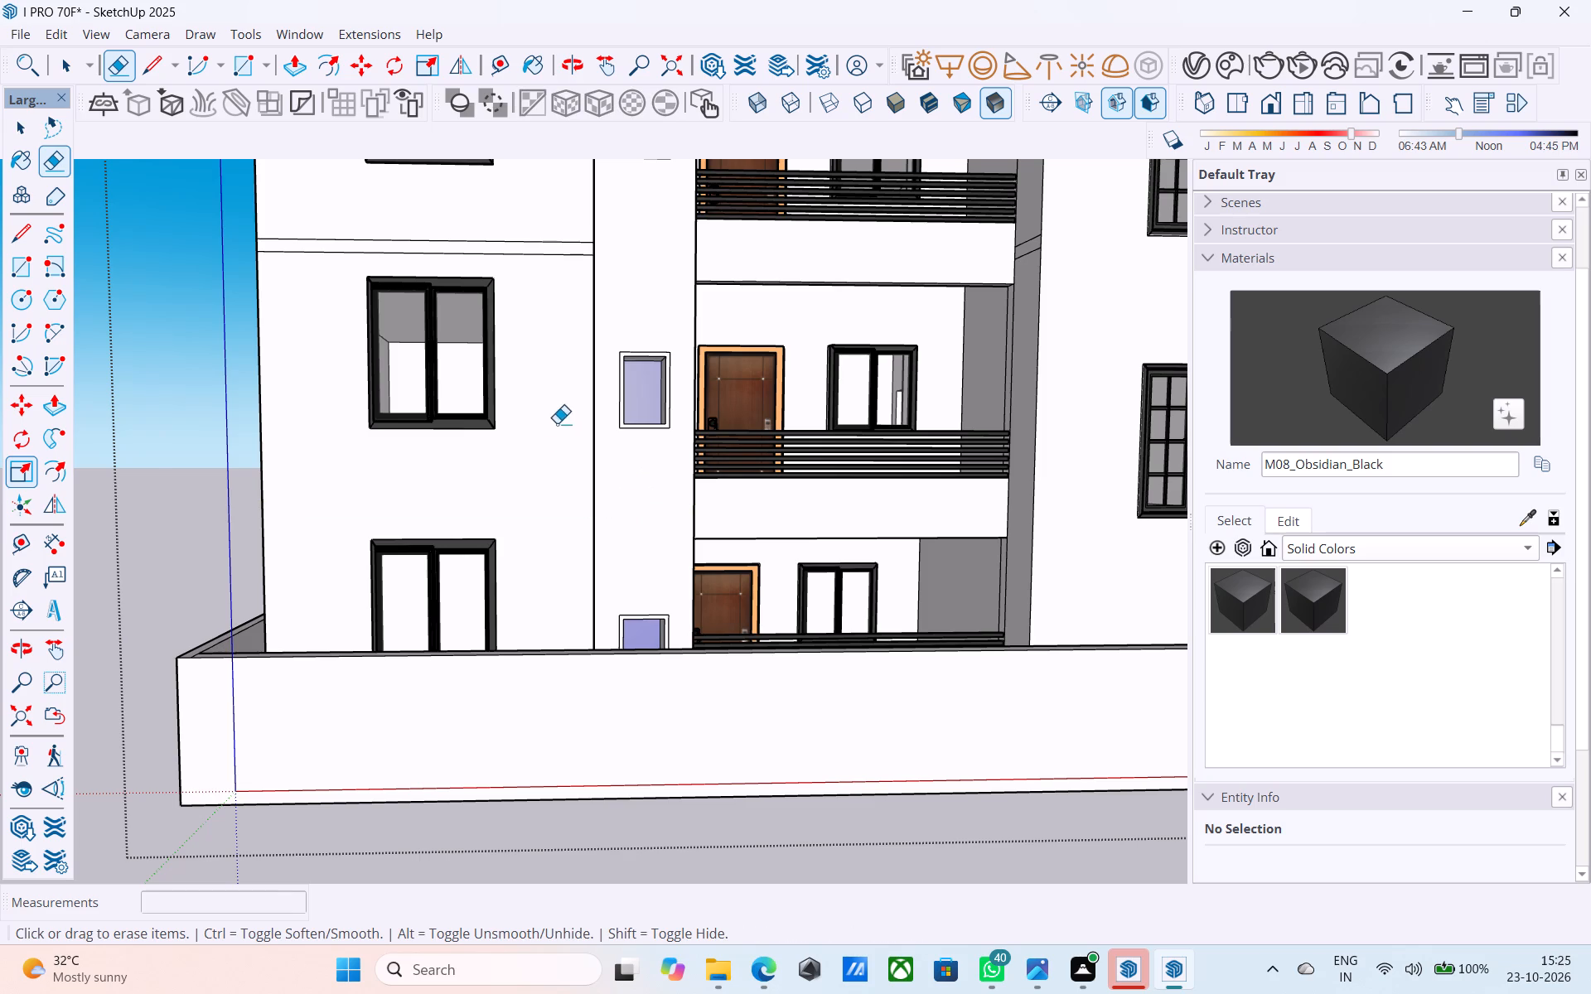
{"action": "middle_click_drag", "start_coordinate": [557, 423], "coordinate": [621, 572]}
{"action": "left_click_drag", "start_coordinate": [612, 441], "coordinate": [613, 359]}
{"action": "middle_click_drag", "start_coordinate": [605, 367], "coordinate": [994, 431]}
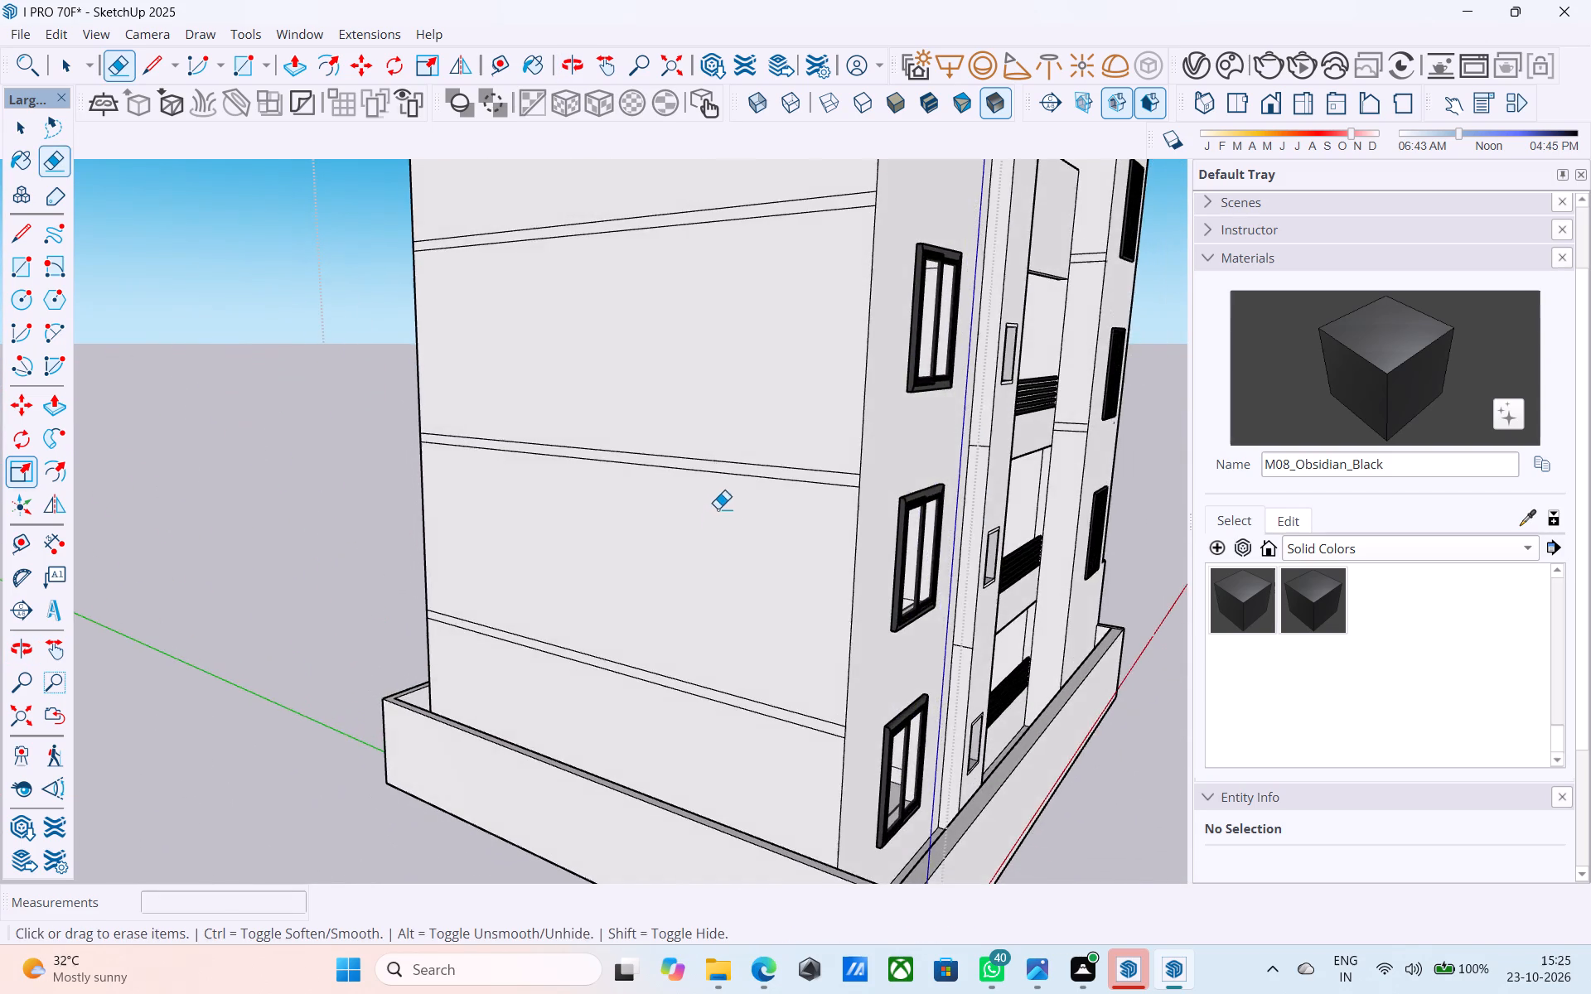
Inspect the house's side walls, stair tower and front elevation for any remaining floor-band lines.
{"action": "scroll", "coordinate": [719, 497], "scroll_direction": "down", "scroll_amount": 6}
{"action": "middle_click_drag", "start_coordinate": [745, 509], "coordinate": [302, 599]}
{"action": "middle_click_drag", "start_coordinate": [391, 587], "coordinate": [230, 528]}
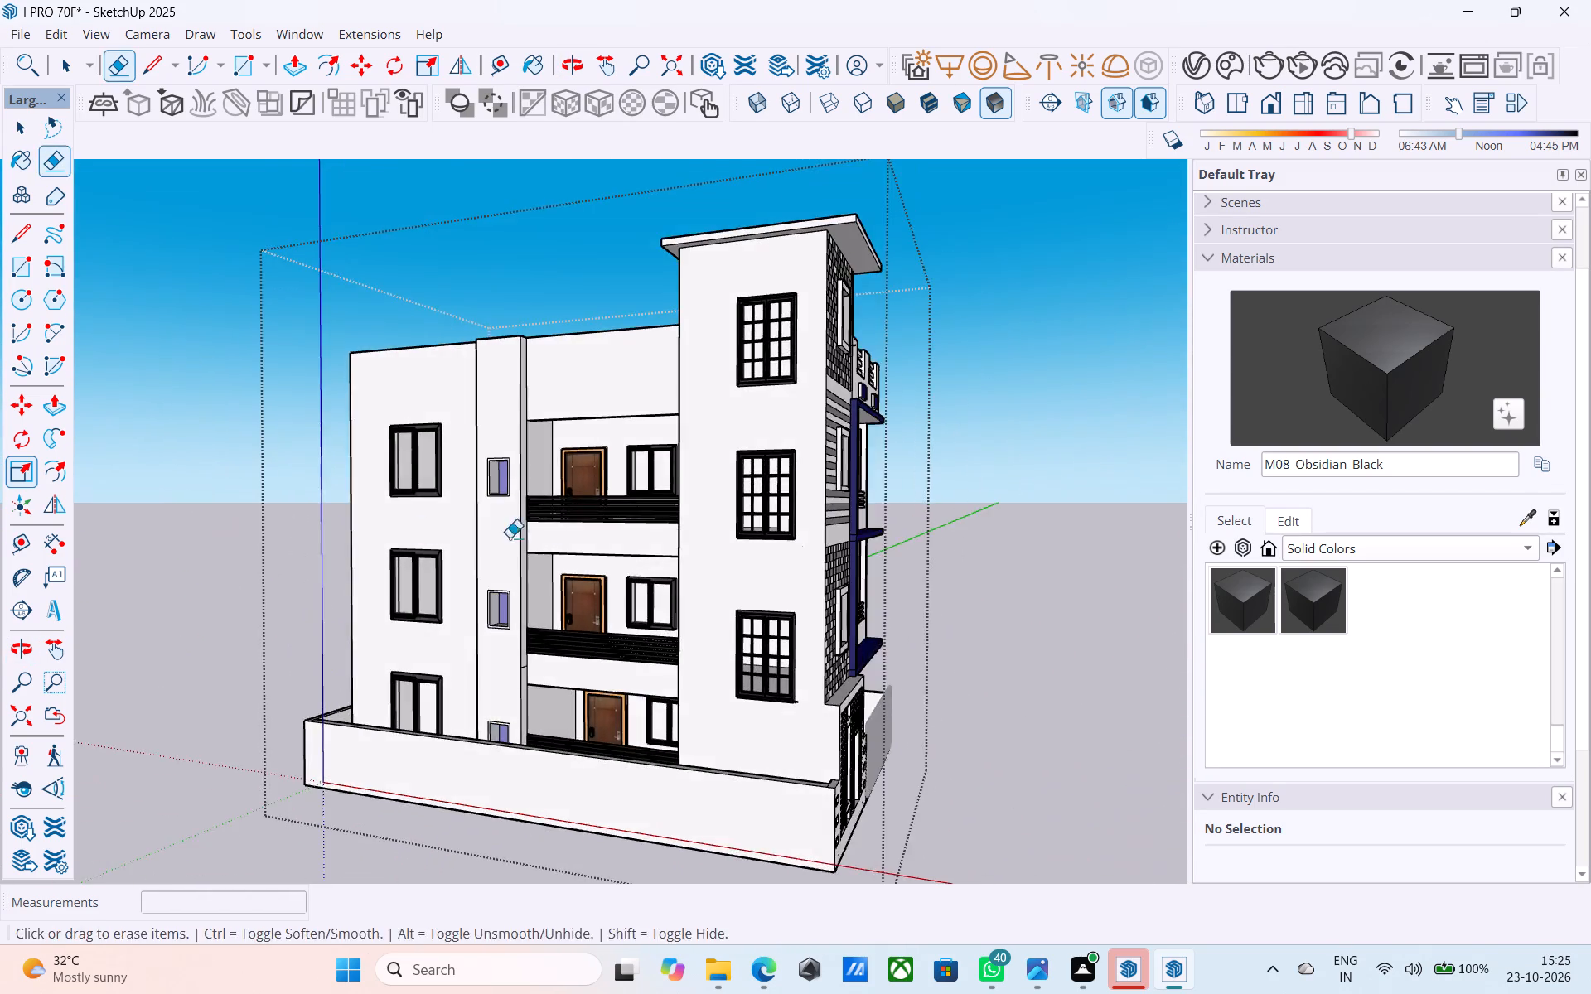
{"action": "middle_click_drag", "start_coordinate": [546, 531], "coordinate": [485, 524], "text": "shift"}
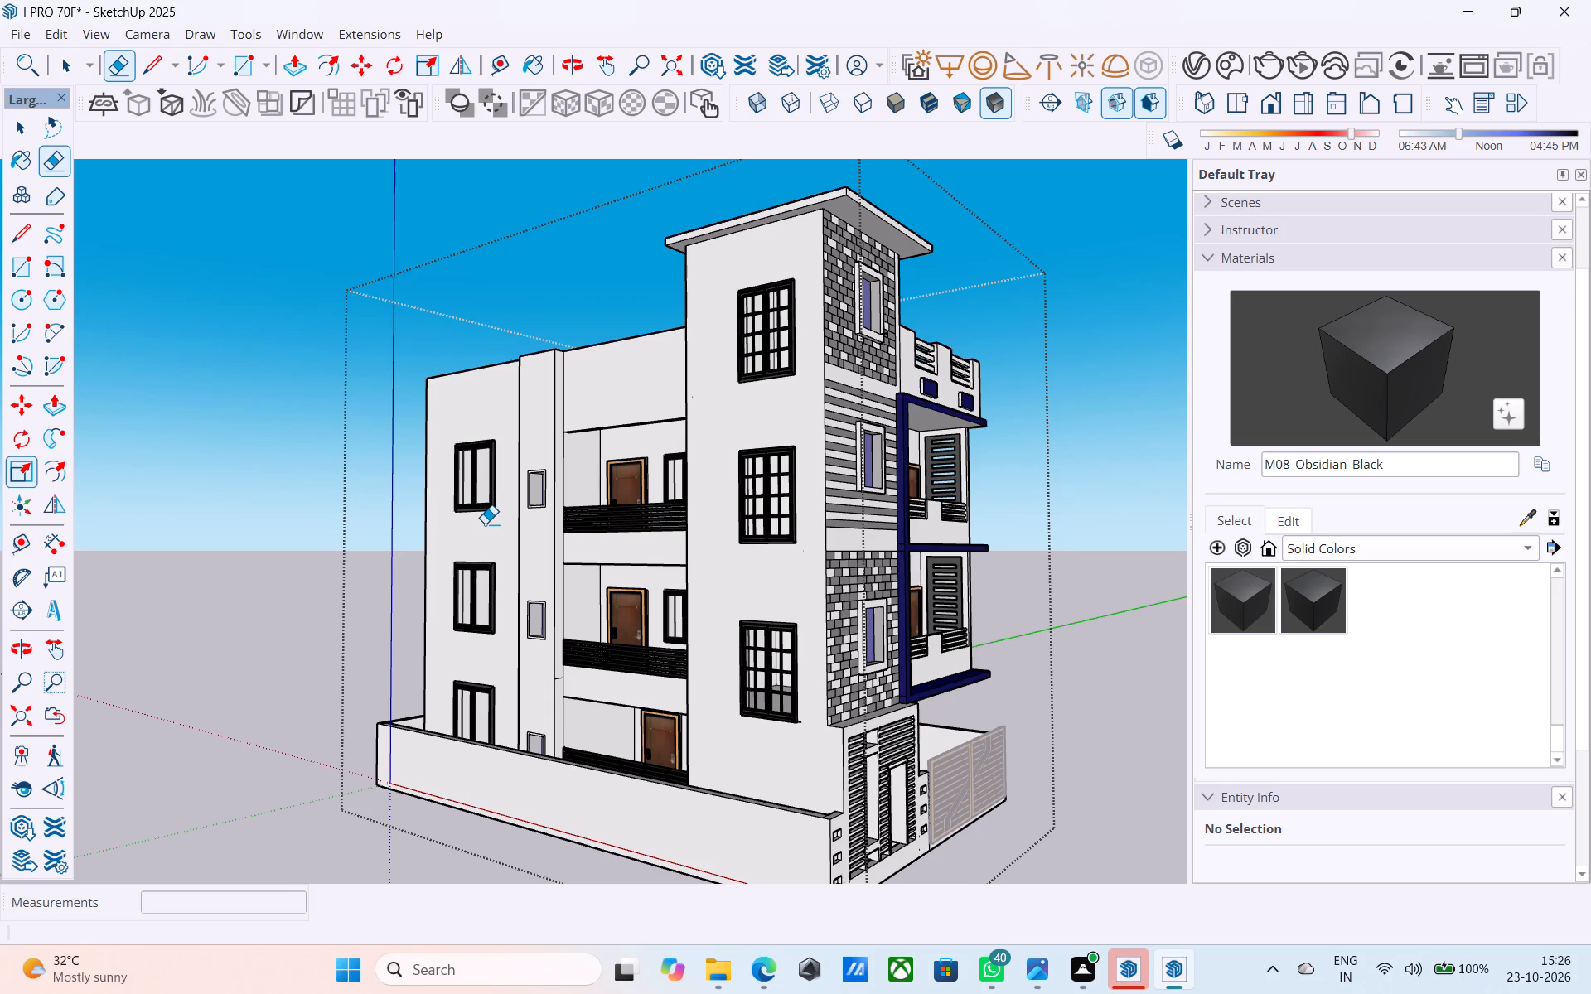
{"action": "middle_click_drag", "start_coordinate": [485, 523], "coordinate": [1095, 591]}
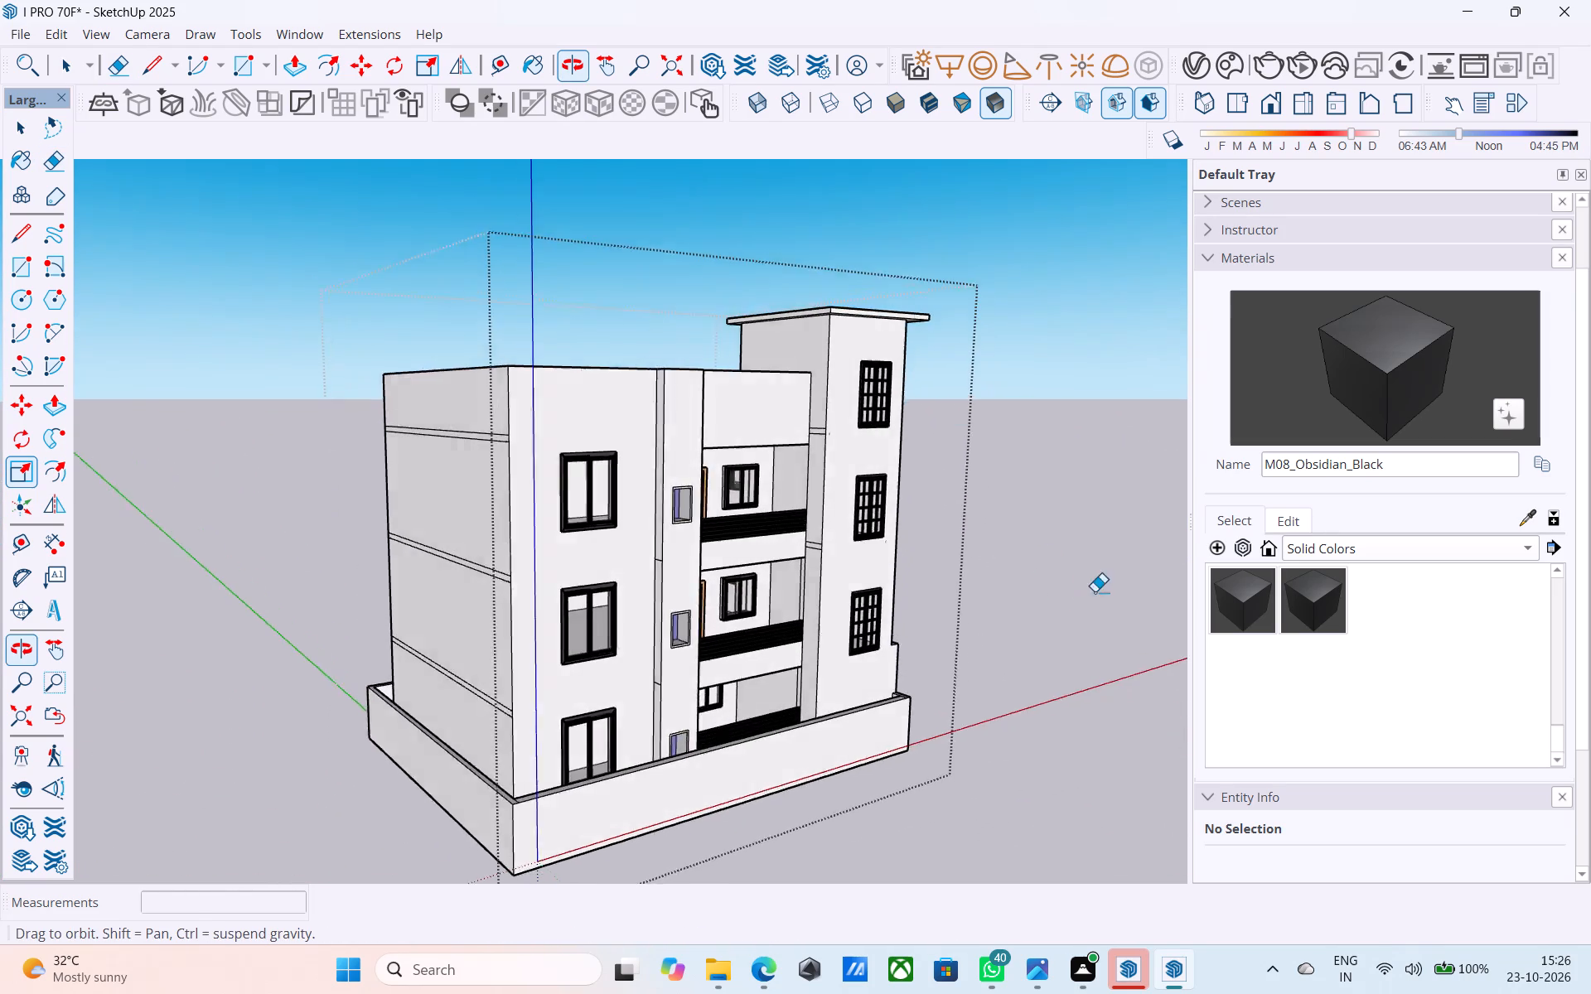
{"action": "middle_click_drag", "start_coordinate": [1095, 591], "coordinate": [1090, 595]}
{"action": "scroll", "coordinate": [446, 496], "scroll_direction": "up", "scroll_amount": 1}
{"action": "scroll", "coordinate": [447, 464], "scroll_direction": "down", "scroll_amount": 3}
{"action": "middle_click_drag", "start_coordinate": [484, 473], "coordinate": [152, 456]}
{"action": "middle_click_drag", "start_coordinate": [484, 488], "coordinate": [88, 523]}
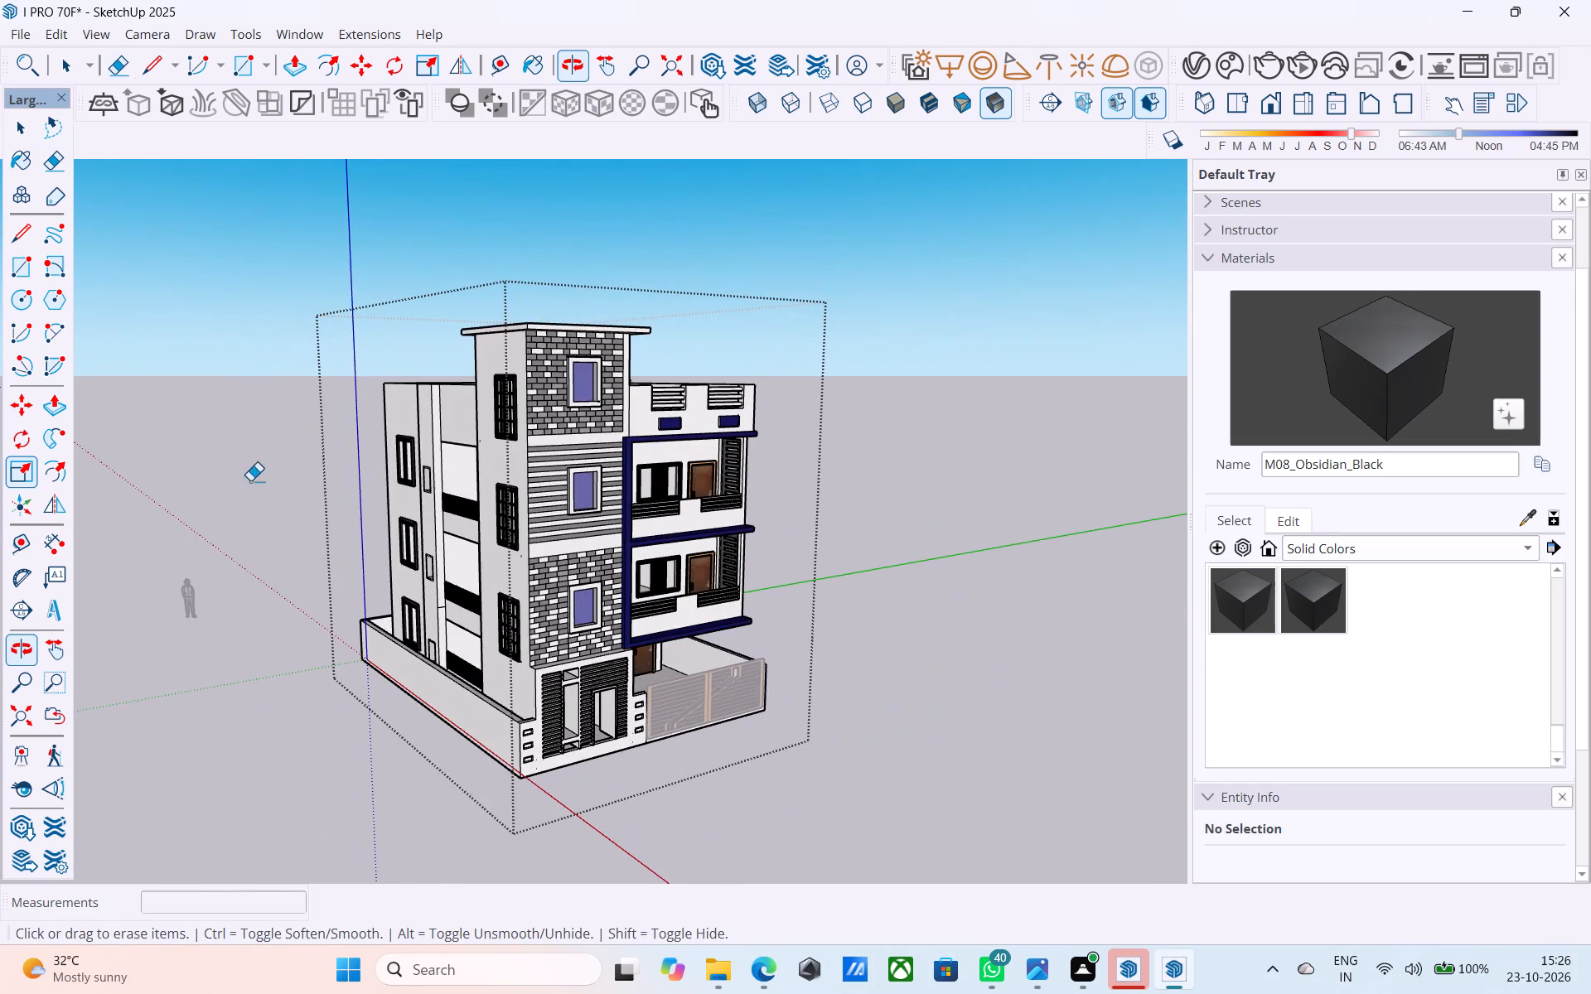
{"action": "scroll", "coordinate": [498, 478], "scroll_direction": "down", "scroll_amount": 1}
{"action": "middle_click_drag", "start_coordinate": [501, 478], "coordinate": [599, 449], "text": "shift"}
{"action": "scroll", "coordinate": [636, 509], "scroll_direction": "up", "scroll_amount": 4}
{"action": "middle_click_drag", "start_coordinate": [641, 512], "coordinate": [683, 564]}
Save the model.
{"action": "key", "text": "ctrl+s"}
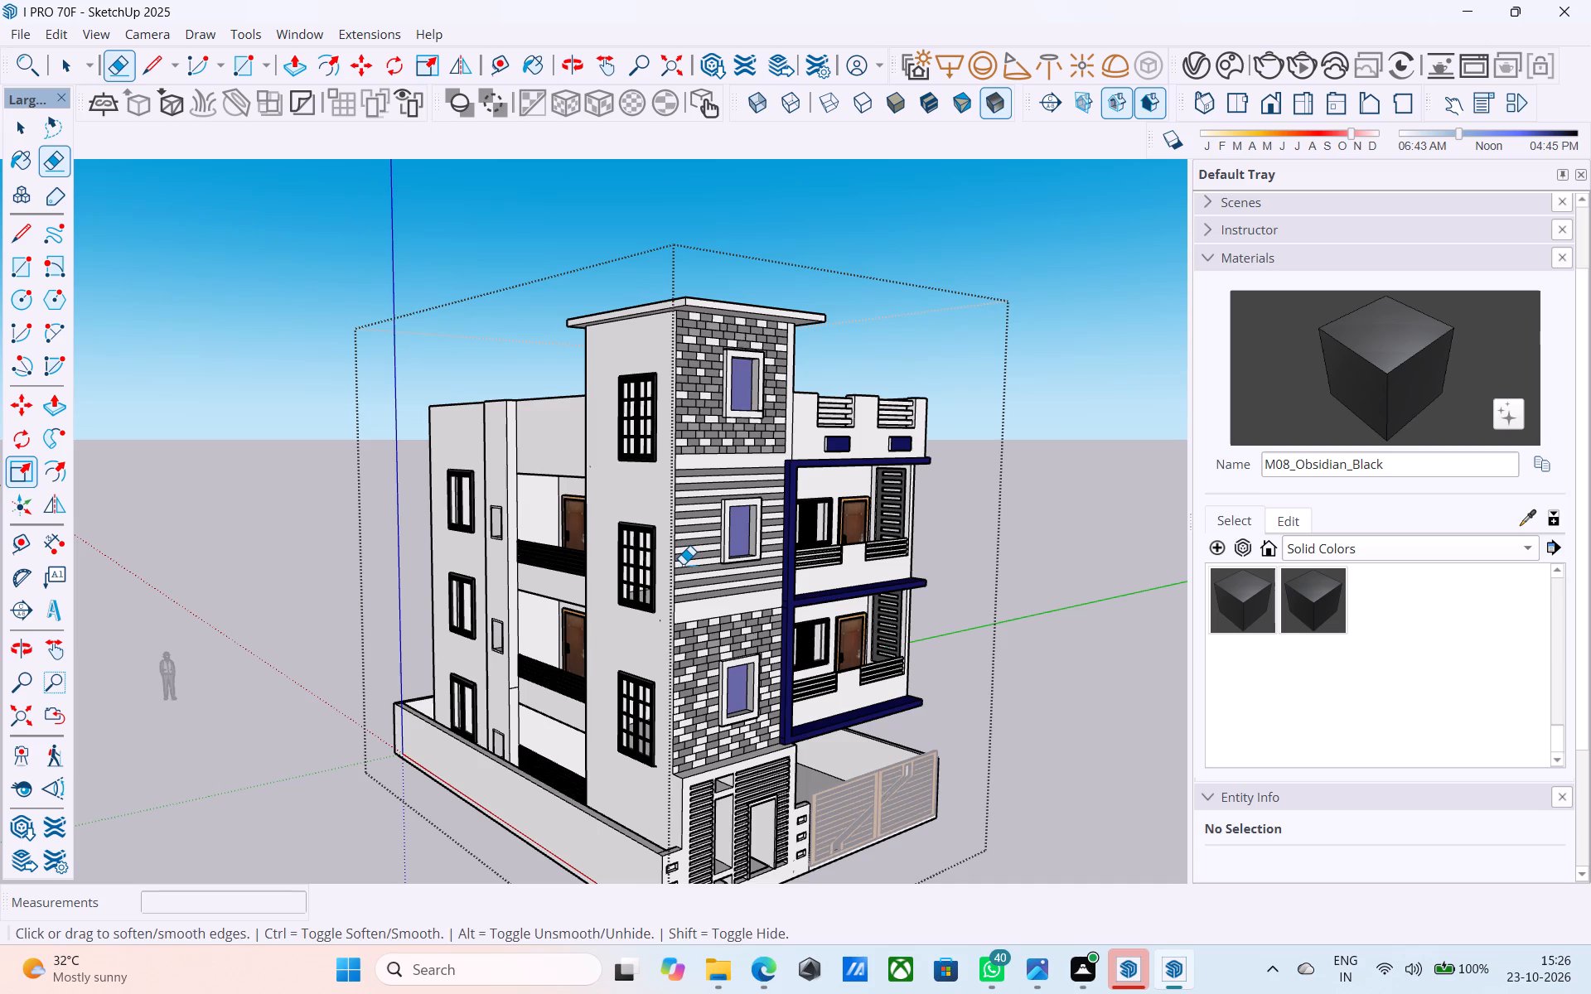
Close the house group and save the model again.
{"action": "key", "text": "space"}
{"action": "scroll", "coordinate": [683, 564], "scroll_direction": "down", "scroll_amount": 4}
{"action": "middle_click_drag", "start_coordinate": [683, 564], "coordinate": [752, 504]}
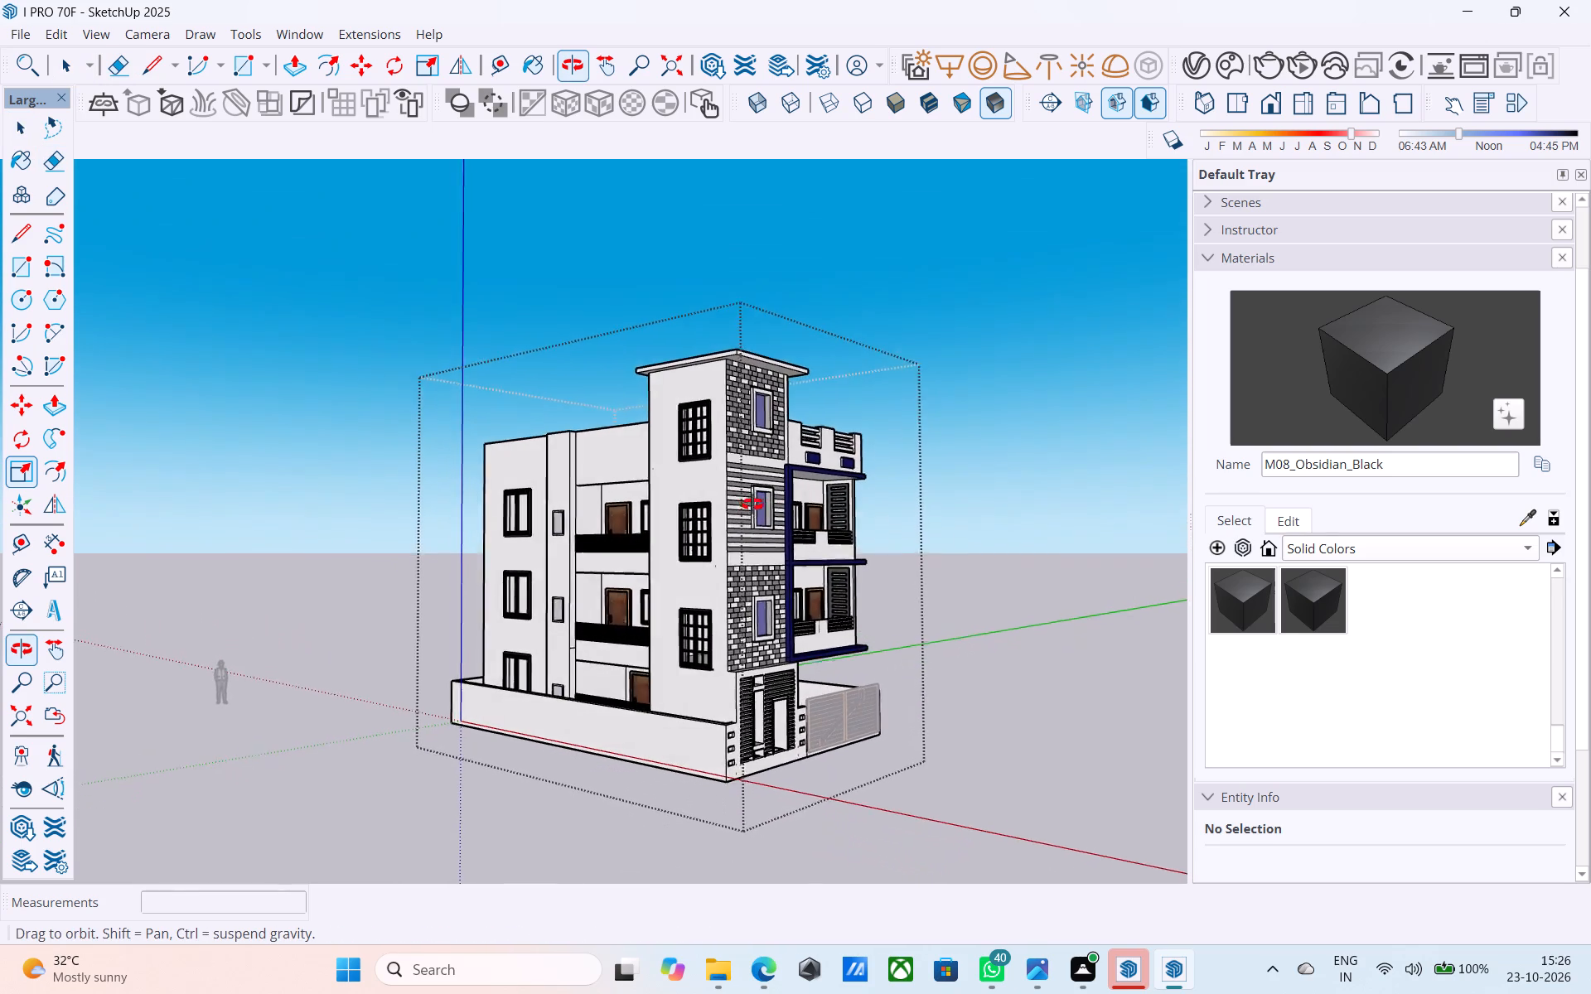
{"action": "middle_click_drag", "start_coordinate": [752, 504], "coordinate": [736, 503]}
{"action": "left_click", "coordinate": [996, 488]}
{"action": "middle_click_drag", "start_coordinate": [839, 526], "coordinate": [535, 561]}
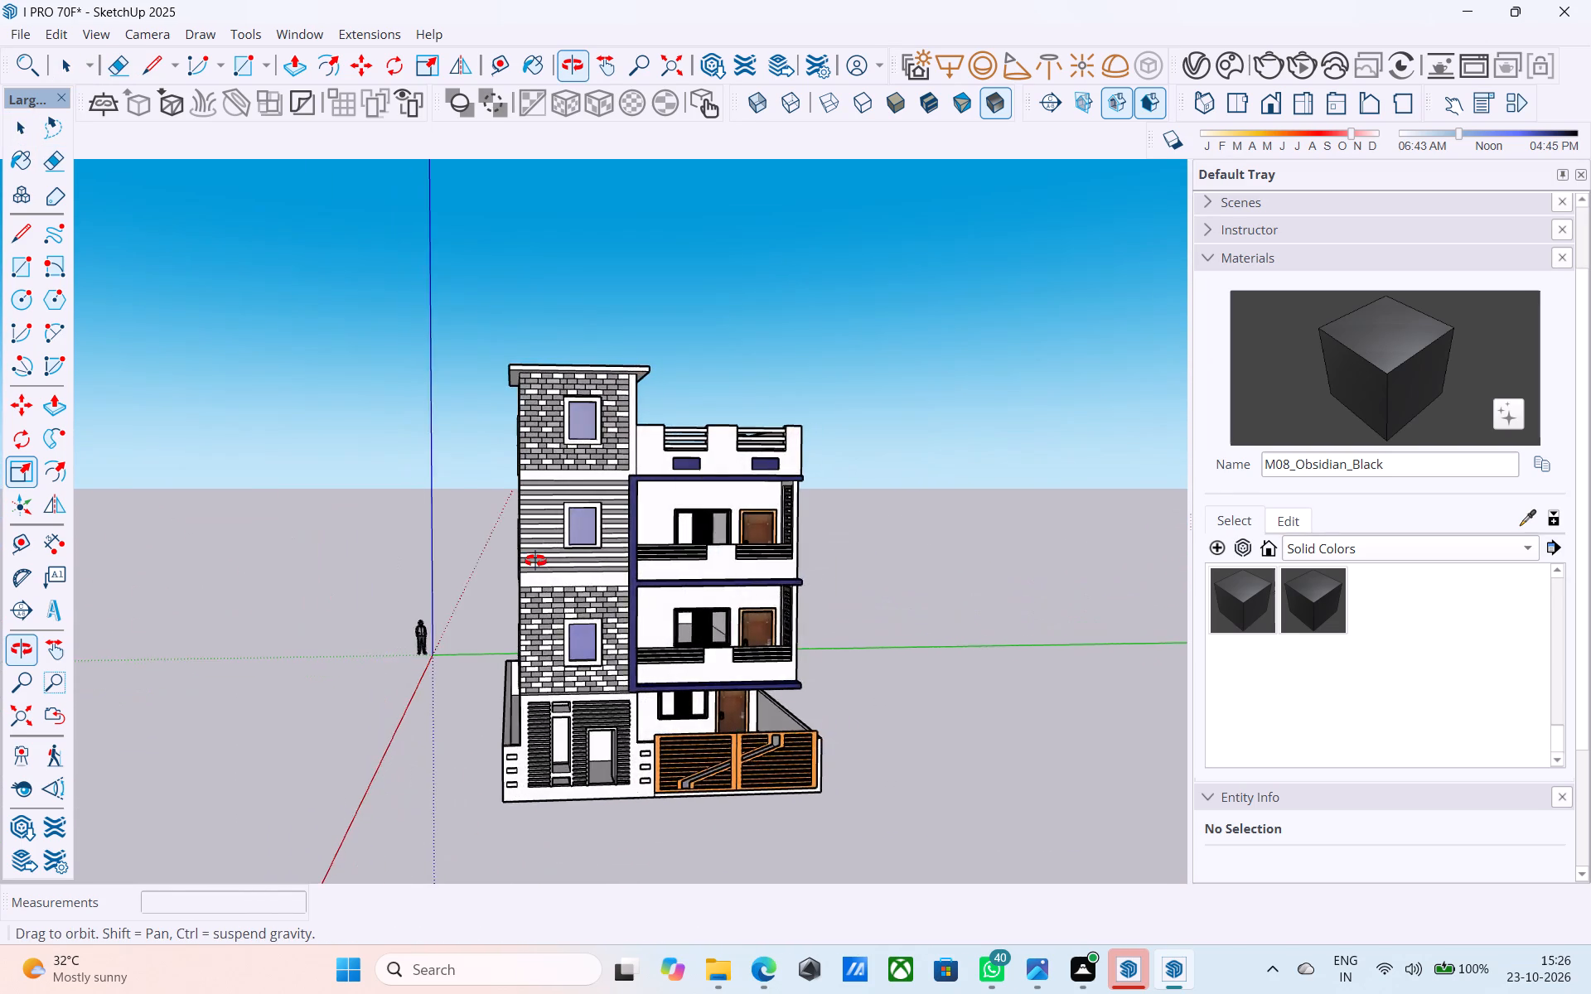
{"action": "middle_click_drag", "start_coordinate": [535, 561], "coordinate": [225, 564]}
{"action": "middle_click_drag", "start_coordinate": [485, 562], "coordinate": [915, 548]}
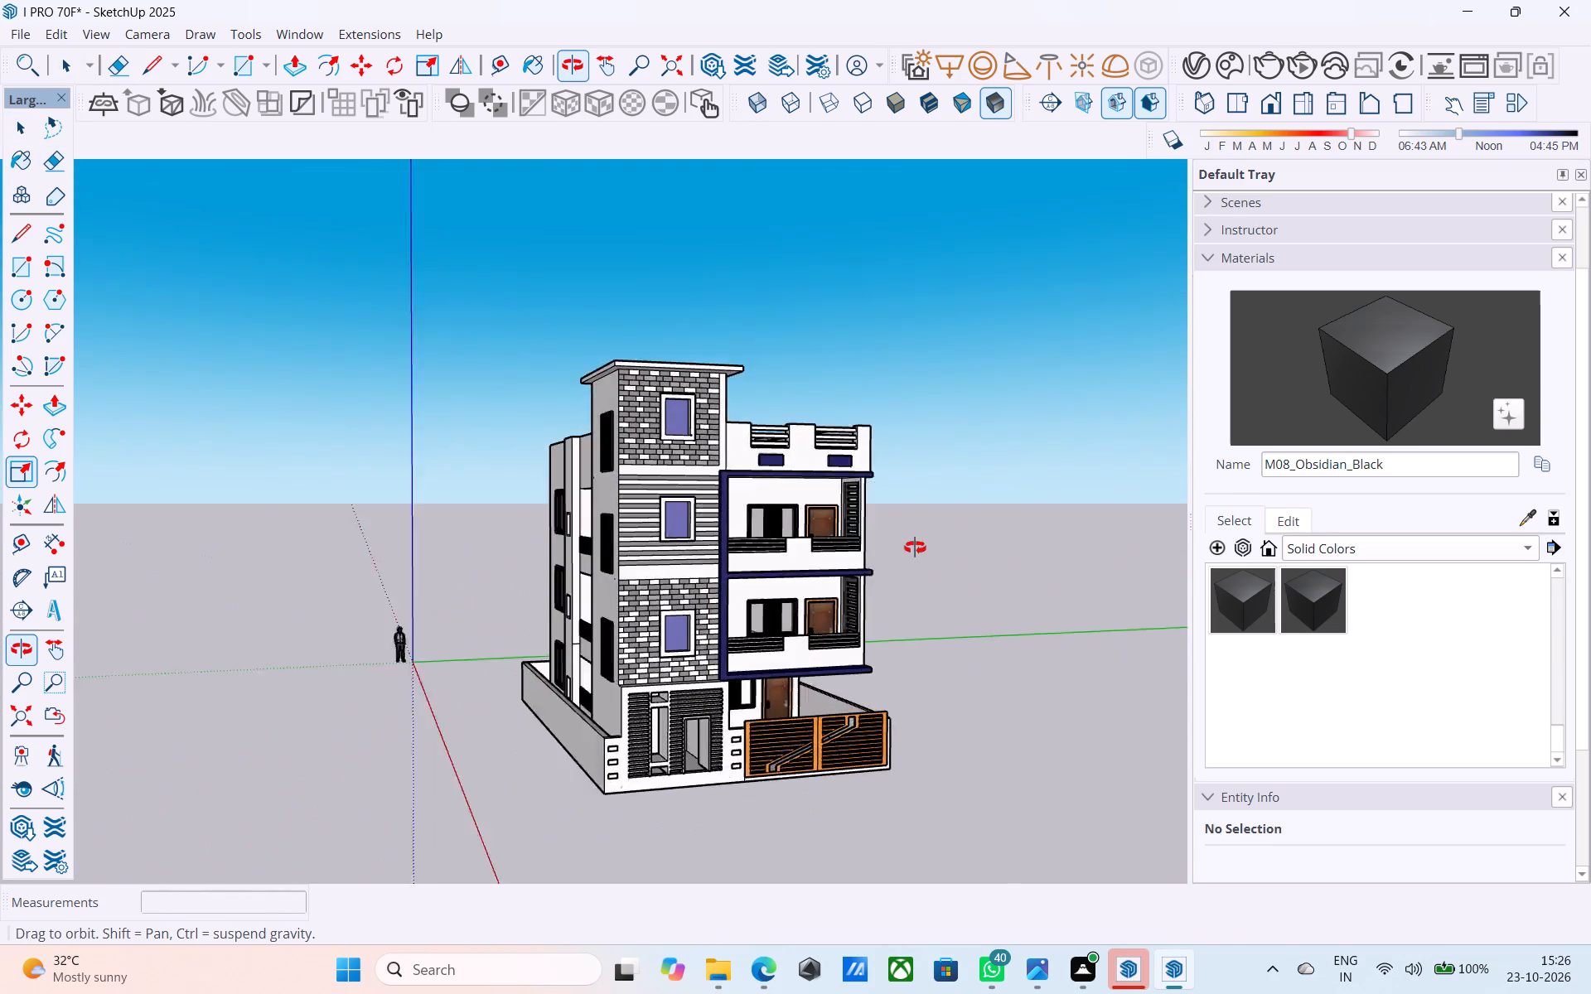
{"action": "middle_click_drag", "start_coordinate": [915, 548], "coordinate": [916, 548]}
{"action": "scroll", "coordinate": [916, 548], "scroll_direction": "up", "scroll_amount": 4}
{"action": "scroll", "coordinate": [916, 548], "scroll_direction": "down", "scroll_amount": 5}
{"action": "middle_click_drag", "start_coordinate": [916, 548], "coordinate": [999, 562]}
{"action": "key", "text": "ctrl+s"}
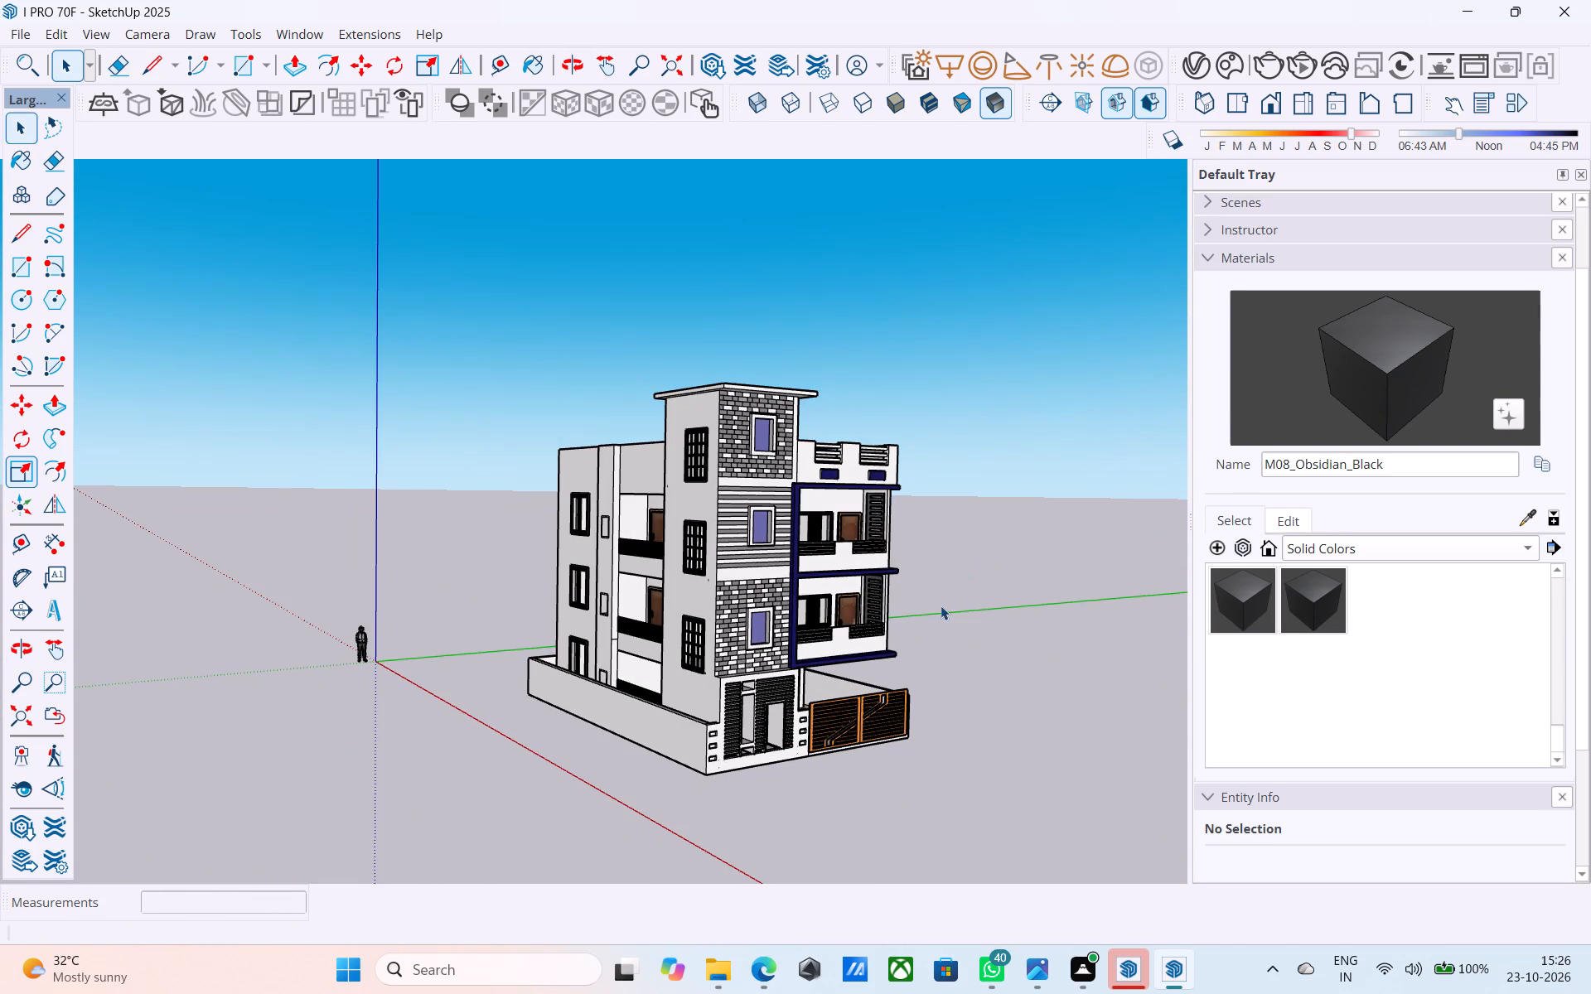
Open the house group and draw a 6" line across the side parapet's top, midway between the front corner and the projecting strip.
{"action": "middle_click_drag", "start_coordinate": [941, 606], "coordinate": [926, 604]}
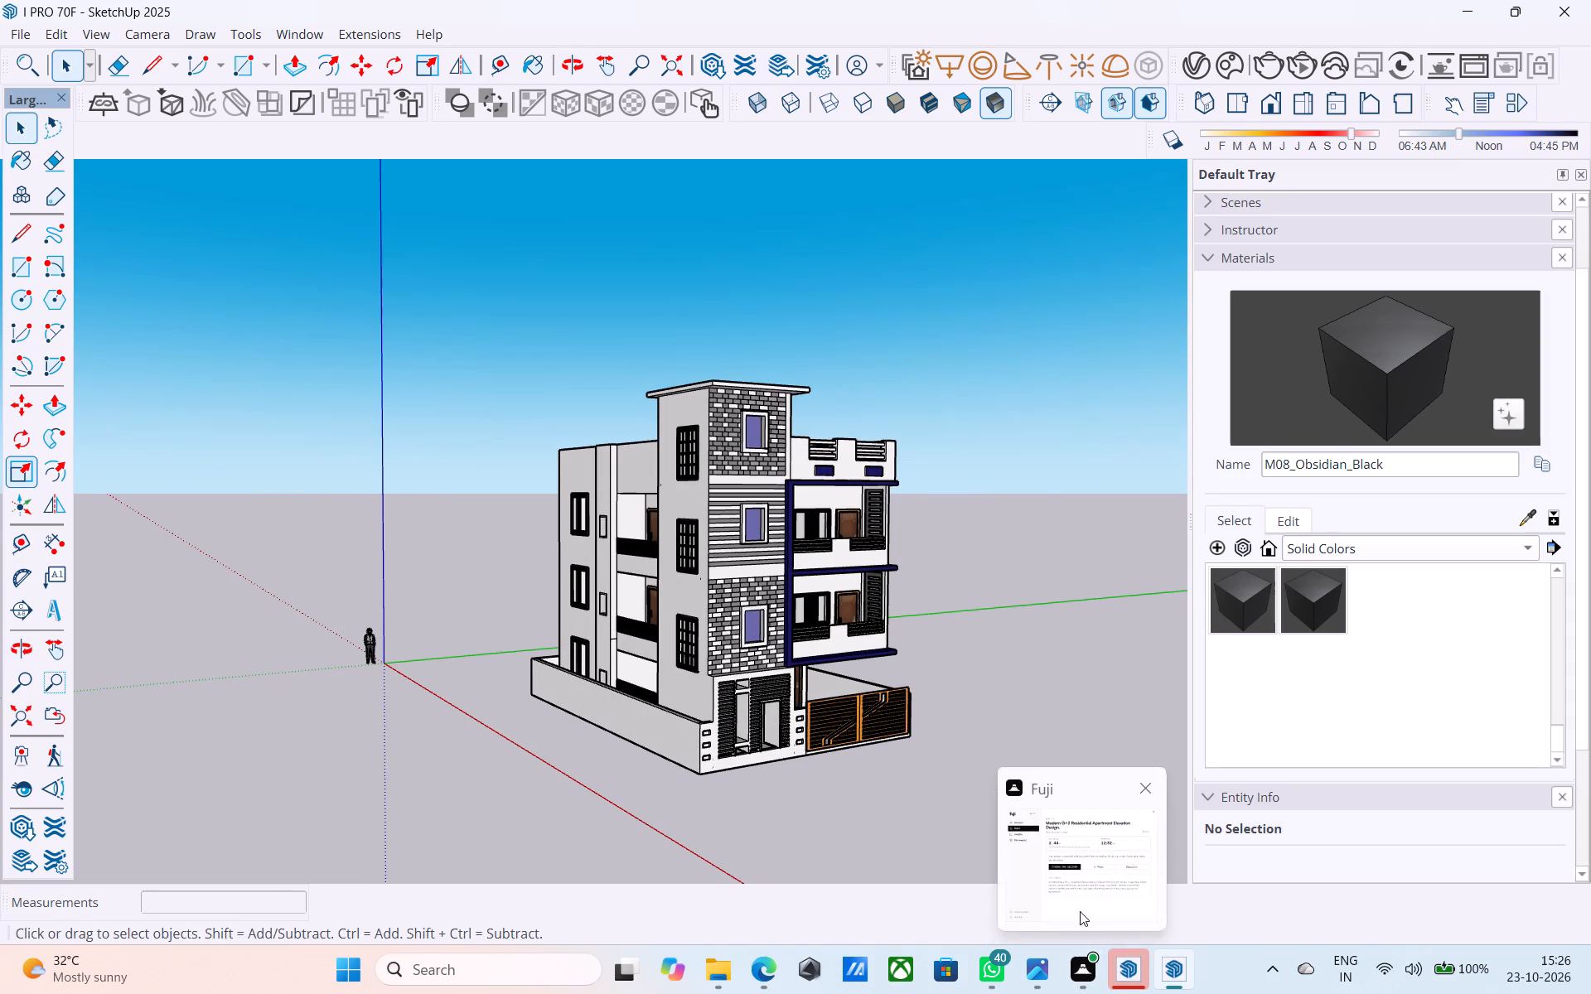
{"action": "middle_click_drag", "start_coordinate": [826, 506], "coordinate": [312, 489]}
{"action": "scroll", "coordinate": [511, 495], "scroll_direction": "down", "scroll_amount": 3}
{"action": "middle_click_drag", "start_coordinate": [563, 490], "coordinate": [522, 556]}
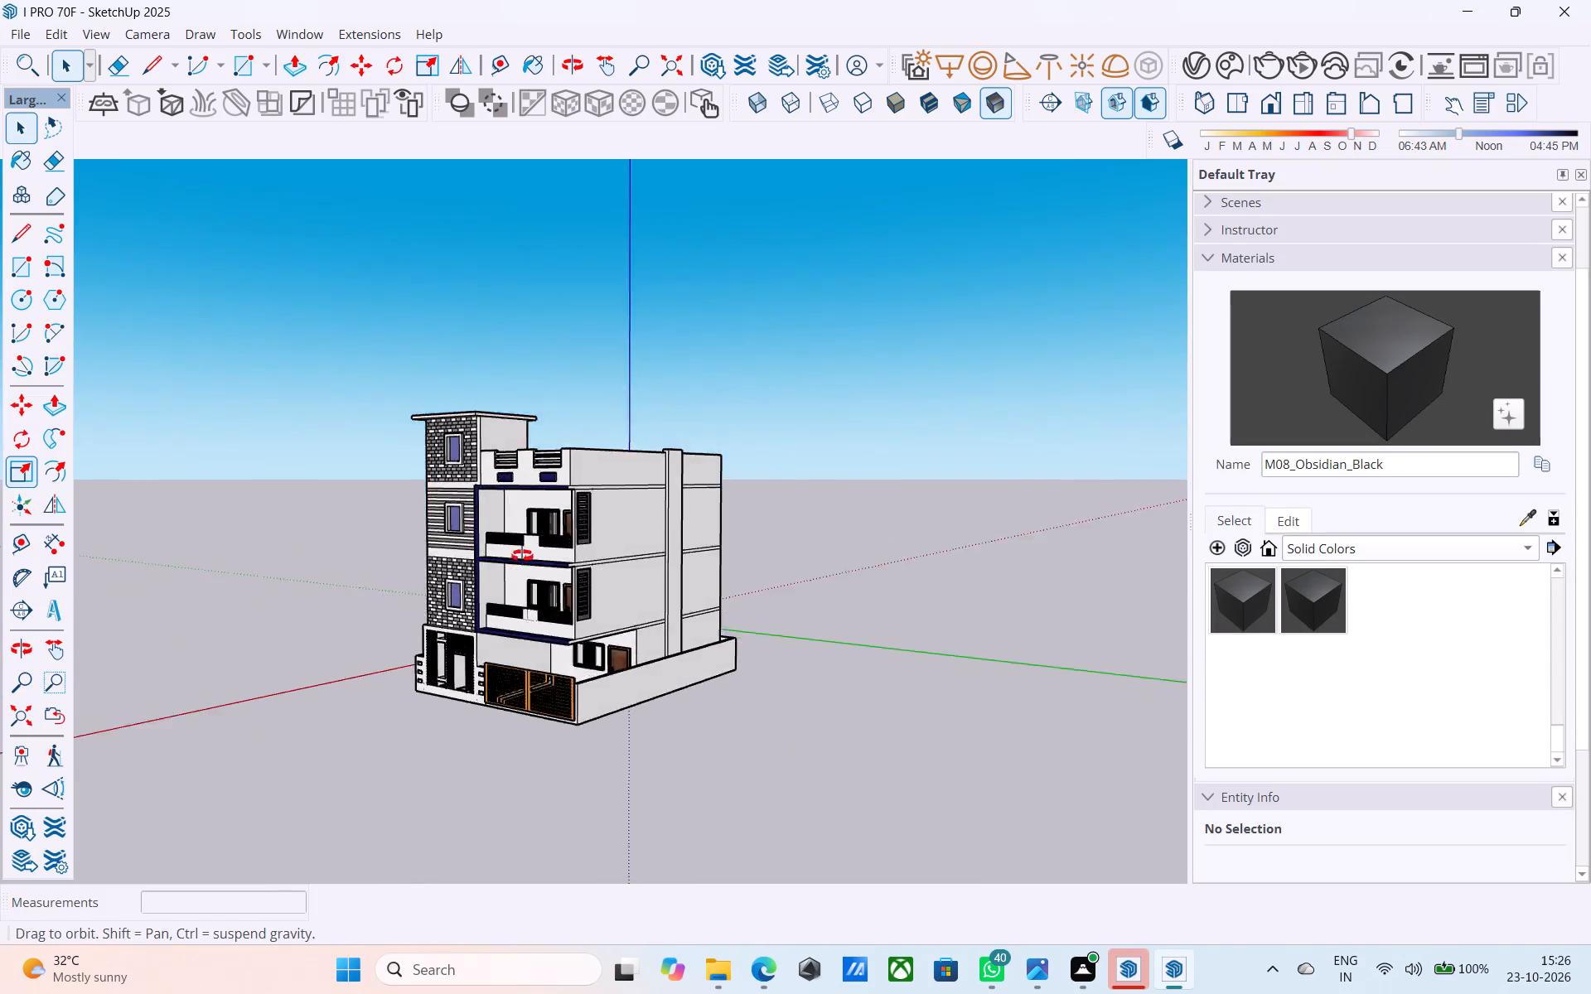
{"action": "middle_click_drag", "start_coordinate": [522, 556], "coordinate": [460, 715]}
{"action": "scroll", "coordinate": [519, 585], "scroll_direction": "up", "scroll_amount": 12}
{"action": "middle_click_drag", "start_coordinate": [522, 579], "coordinate": [468, 607]}
{"action": "scroll", "coordinate": [560, 572], "scroll_direction": "up", "scroll_amount": 3}
{"action": "middle_click_drag", "start_coordinate": [565, 571], "coordinate": [709, 688]}
{"action": "scroll", "coordinate": [692, 673], "scroll_direction": "up", "scroll_amount": 4}
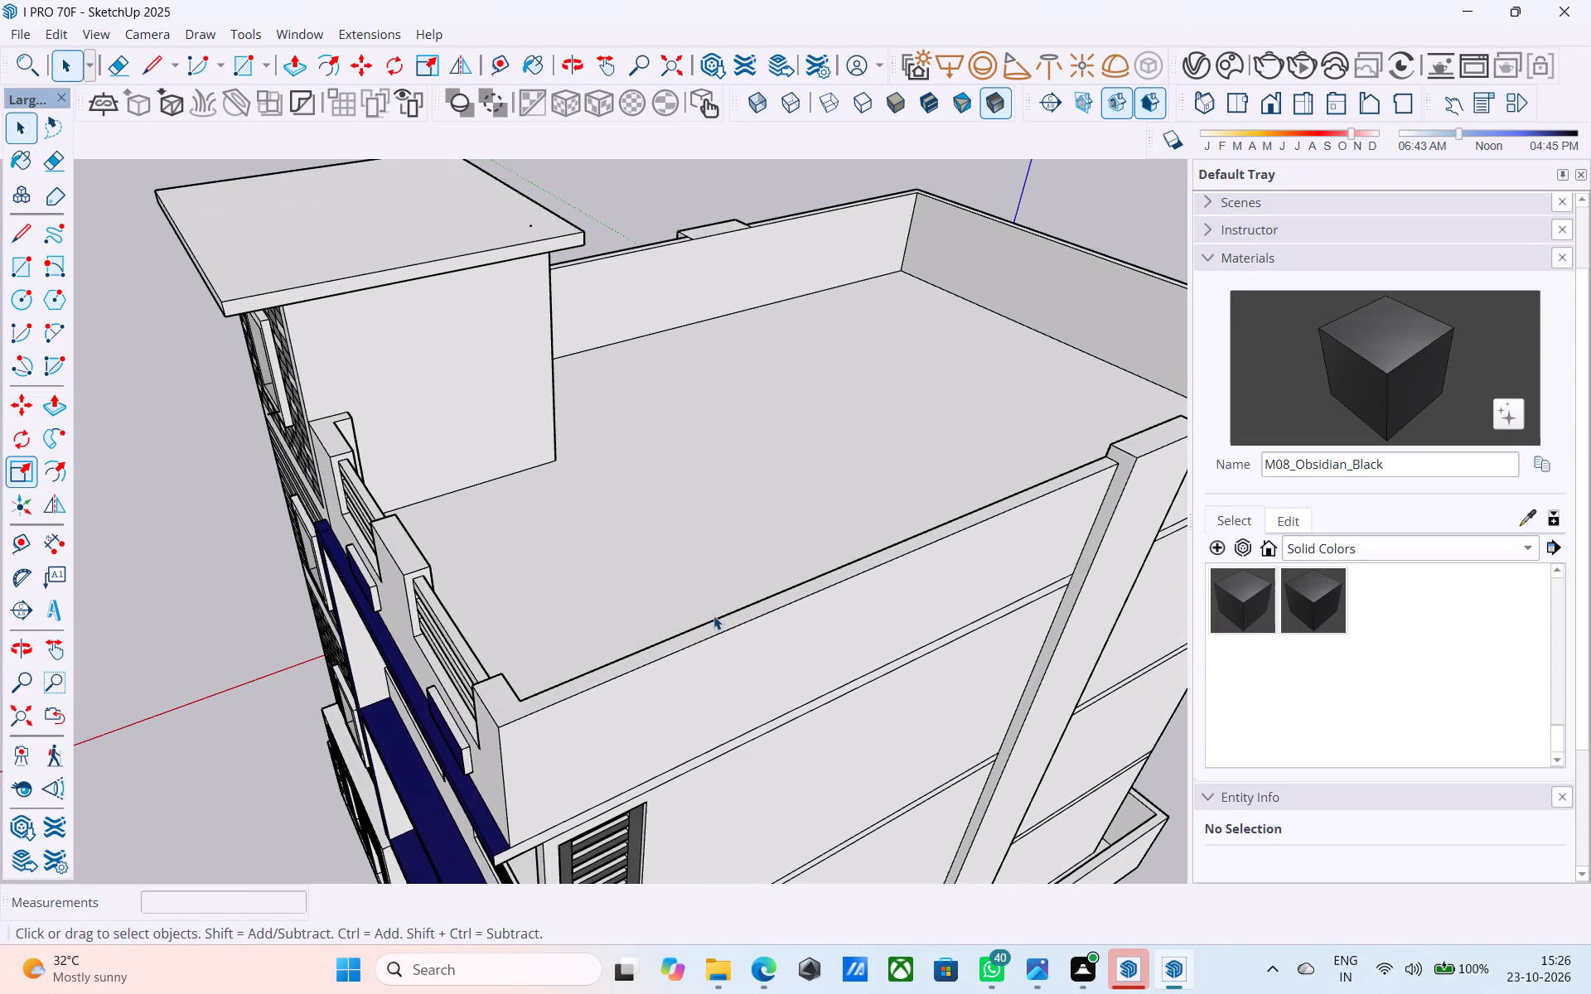
{"action": "double_click", "coordinate": [715, 647]}
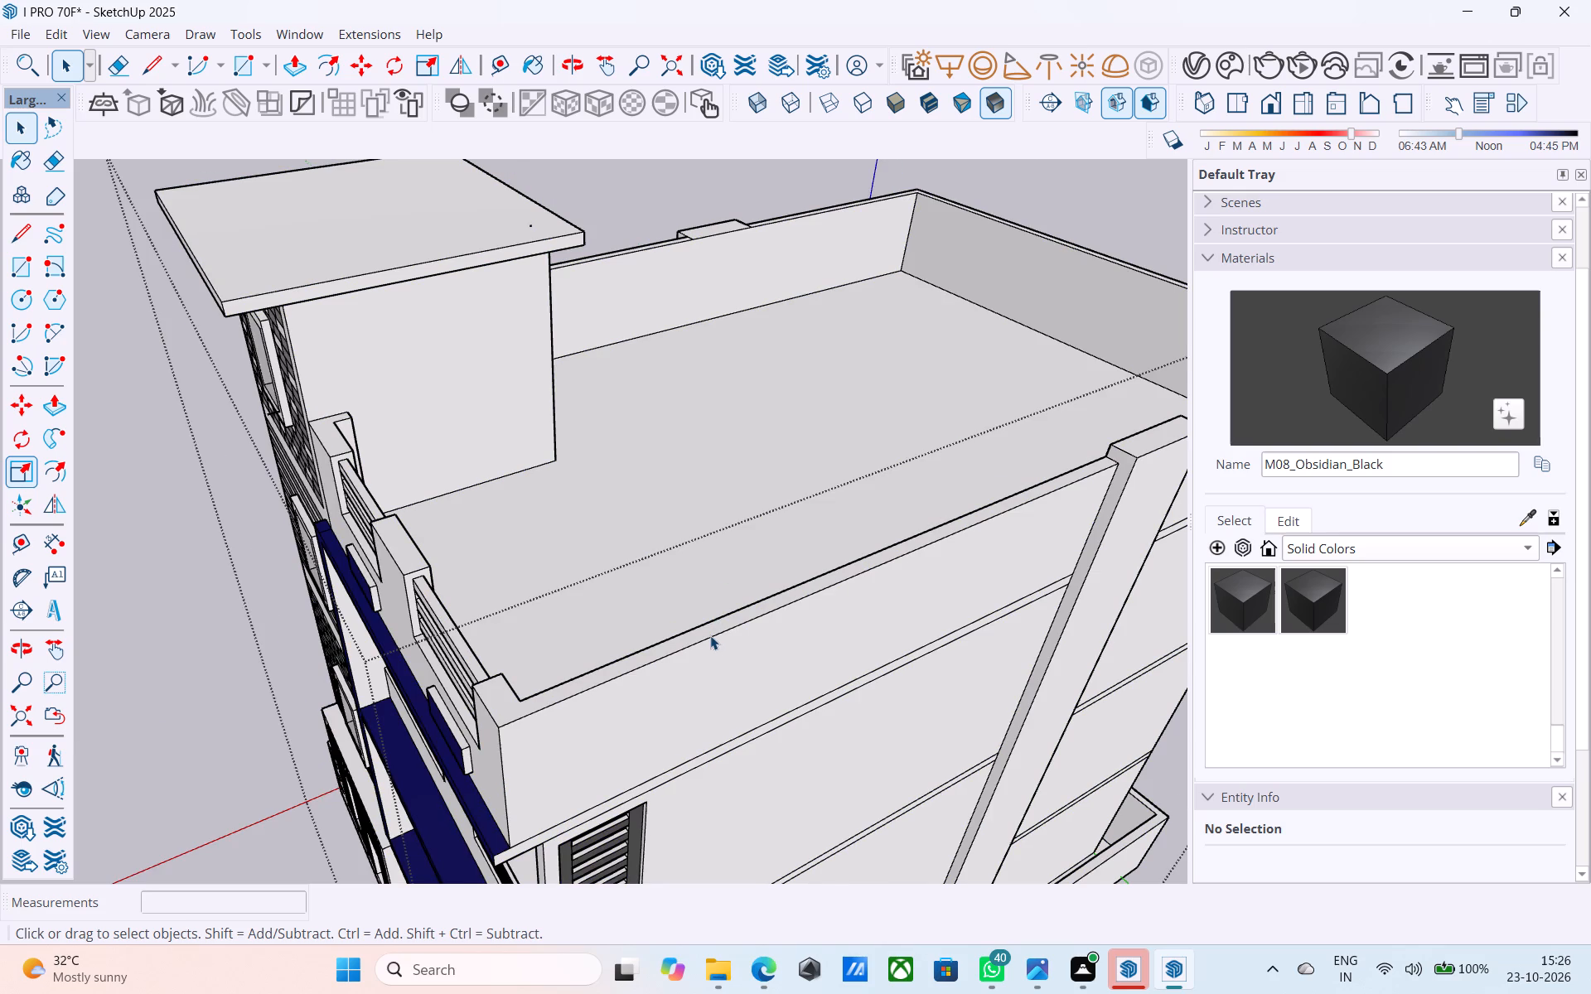
{"action": "key", "text": "l"}
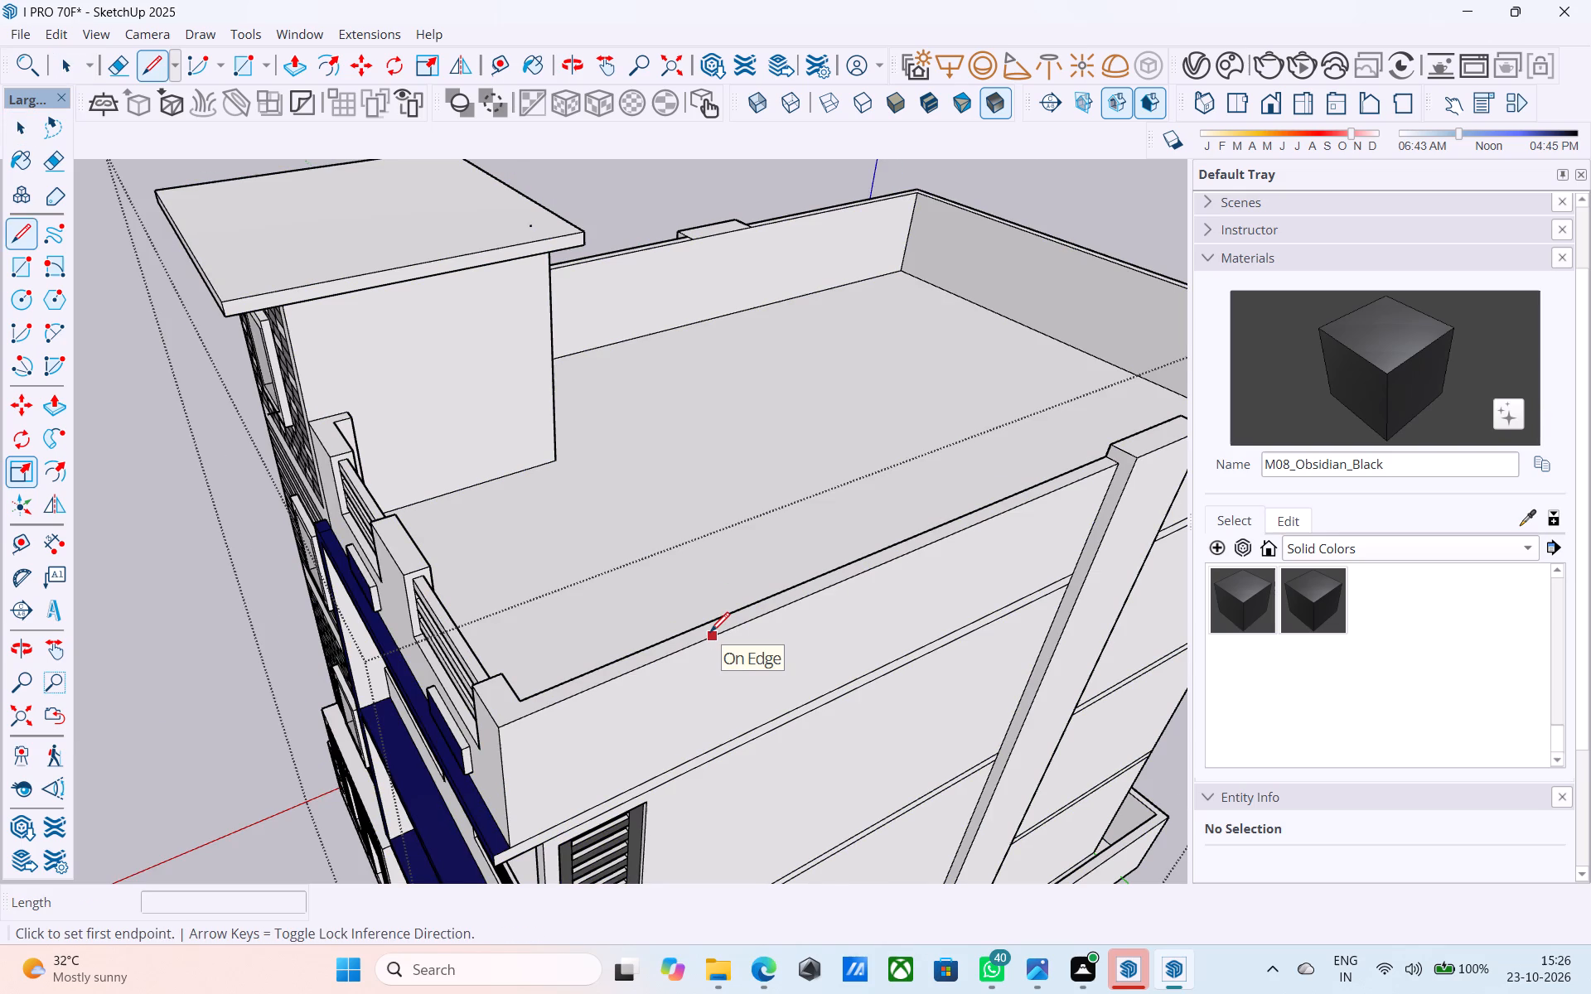
{"action": "scroll", "coordinate": [709, 630], "scroll_direction": "down", "scroll_amount": 4}
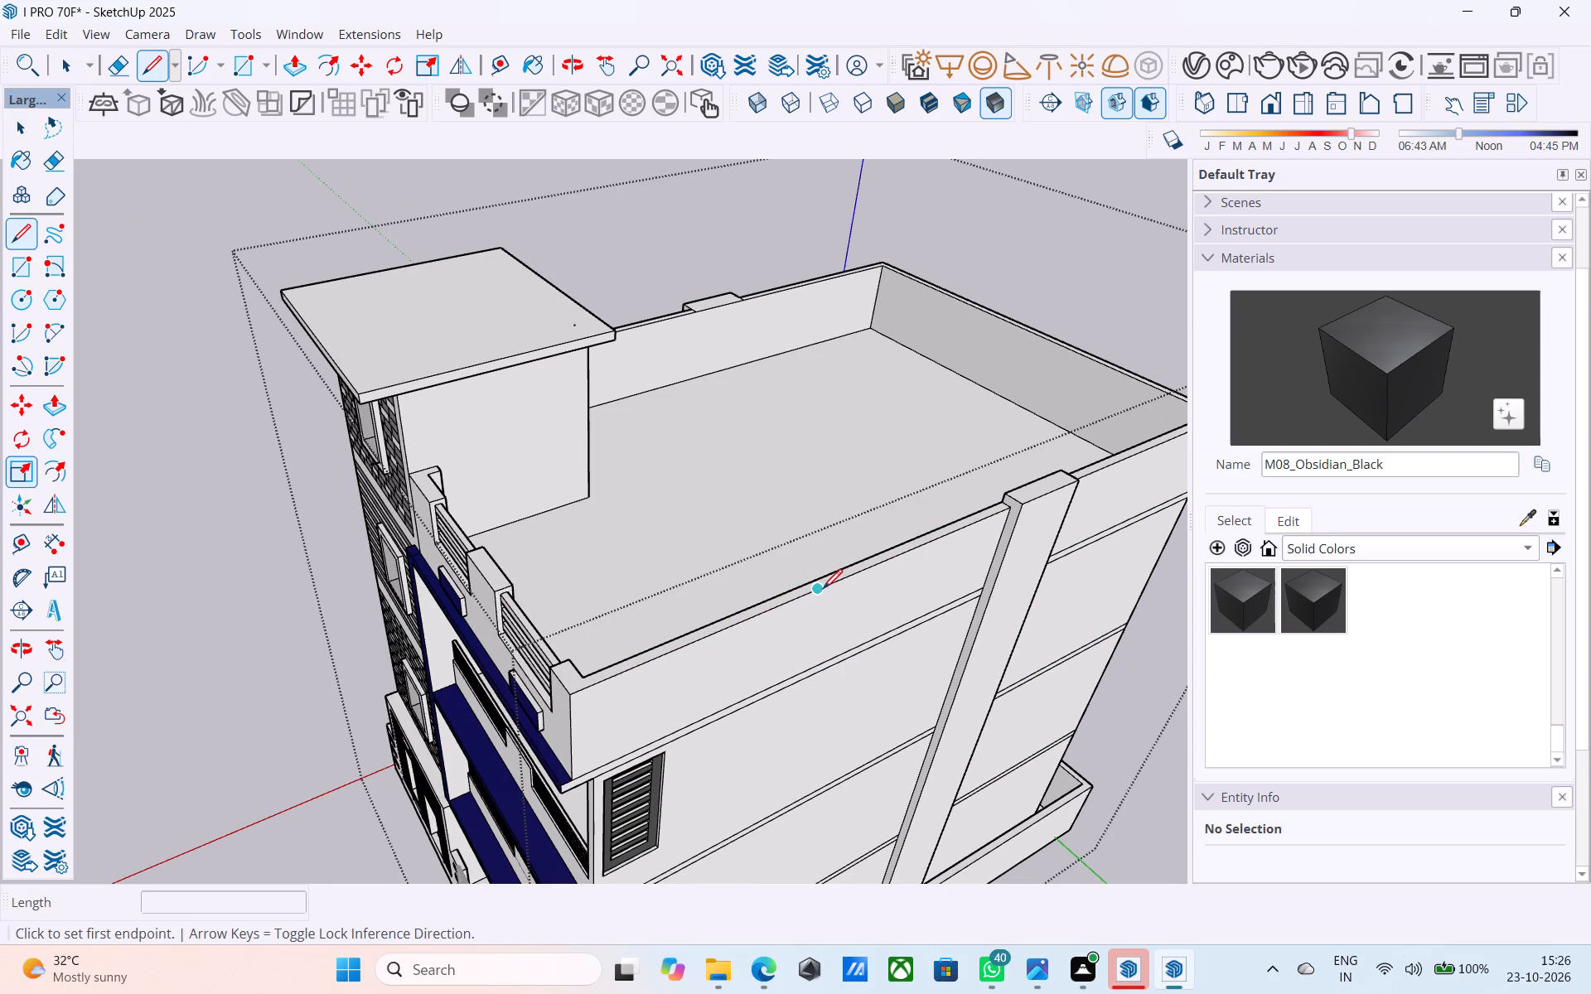
{"action": "scroll", "coordinate": [699, 641], "scroll_direction": "up", "scroll_amount": 3}
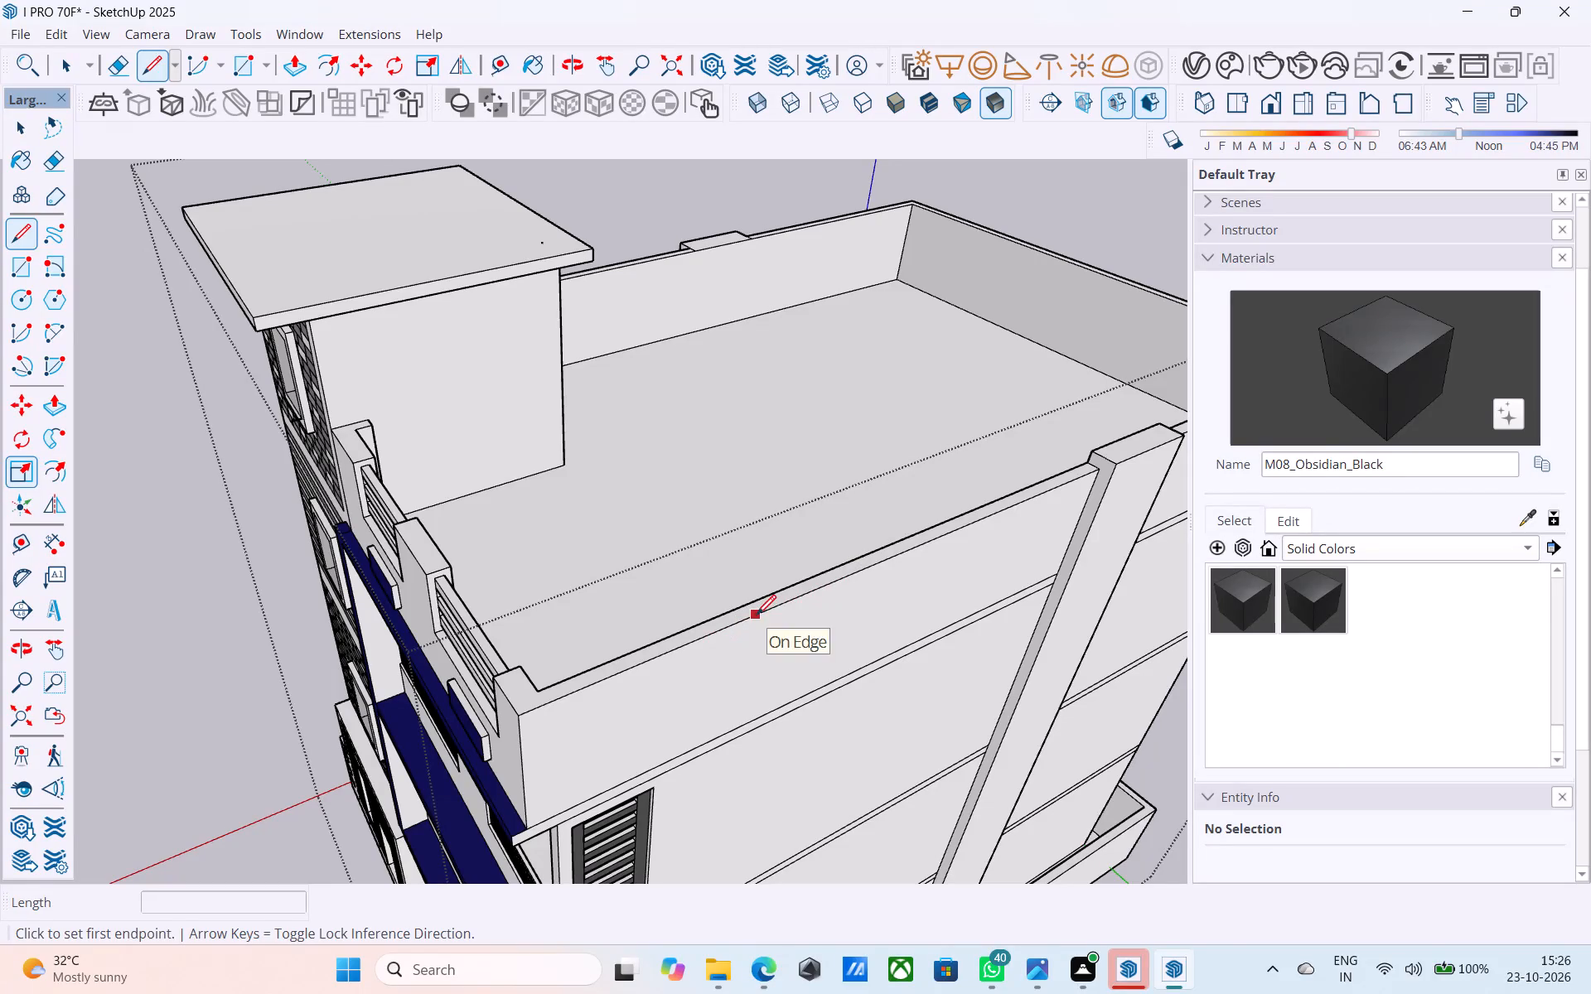
{"action": "left_click", "coordinate": [858, 576]}
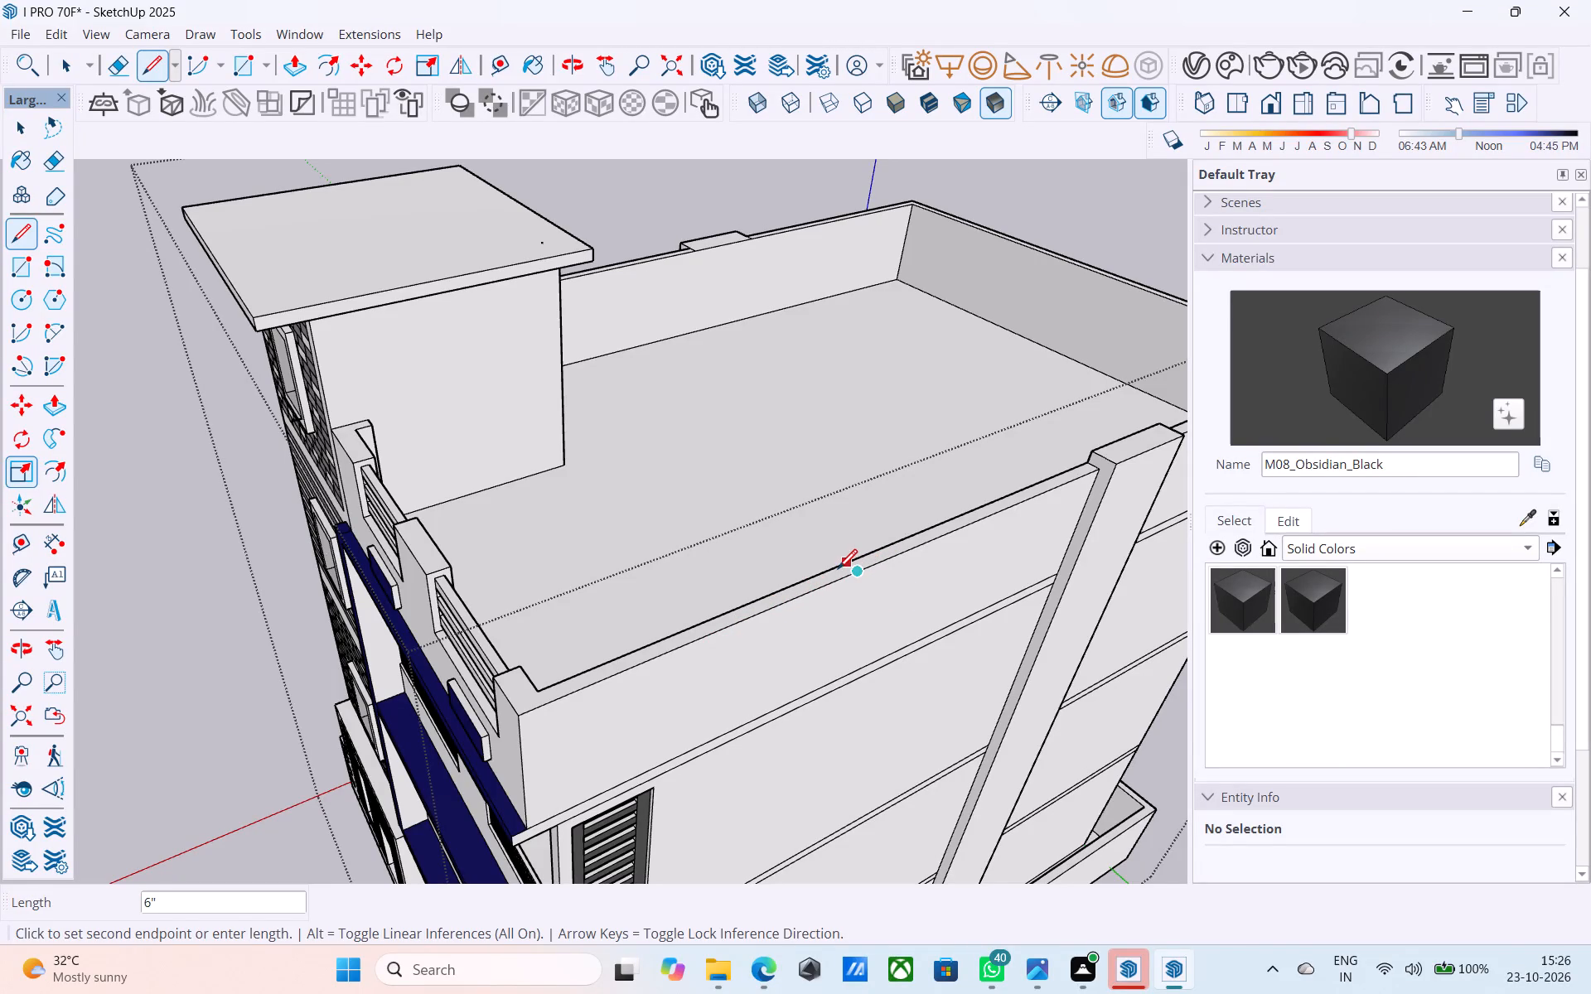
{"action": "scroll", "coordinate": [847, 564], "scroll_direction": "up", "scroll_amount": 7}
{"action": "left_click", "coordinate": [842, 563]}
Draw a second line across the side parapet's top, midway between the first line and the front corner.
{"action": "scroll", "coordinate": [639, 683], "scroll_direction": "down", "scroll_amount": 6}
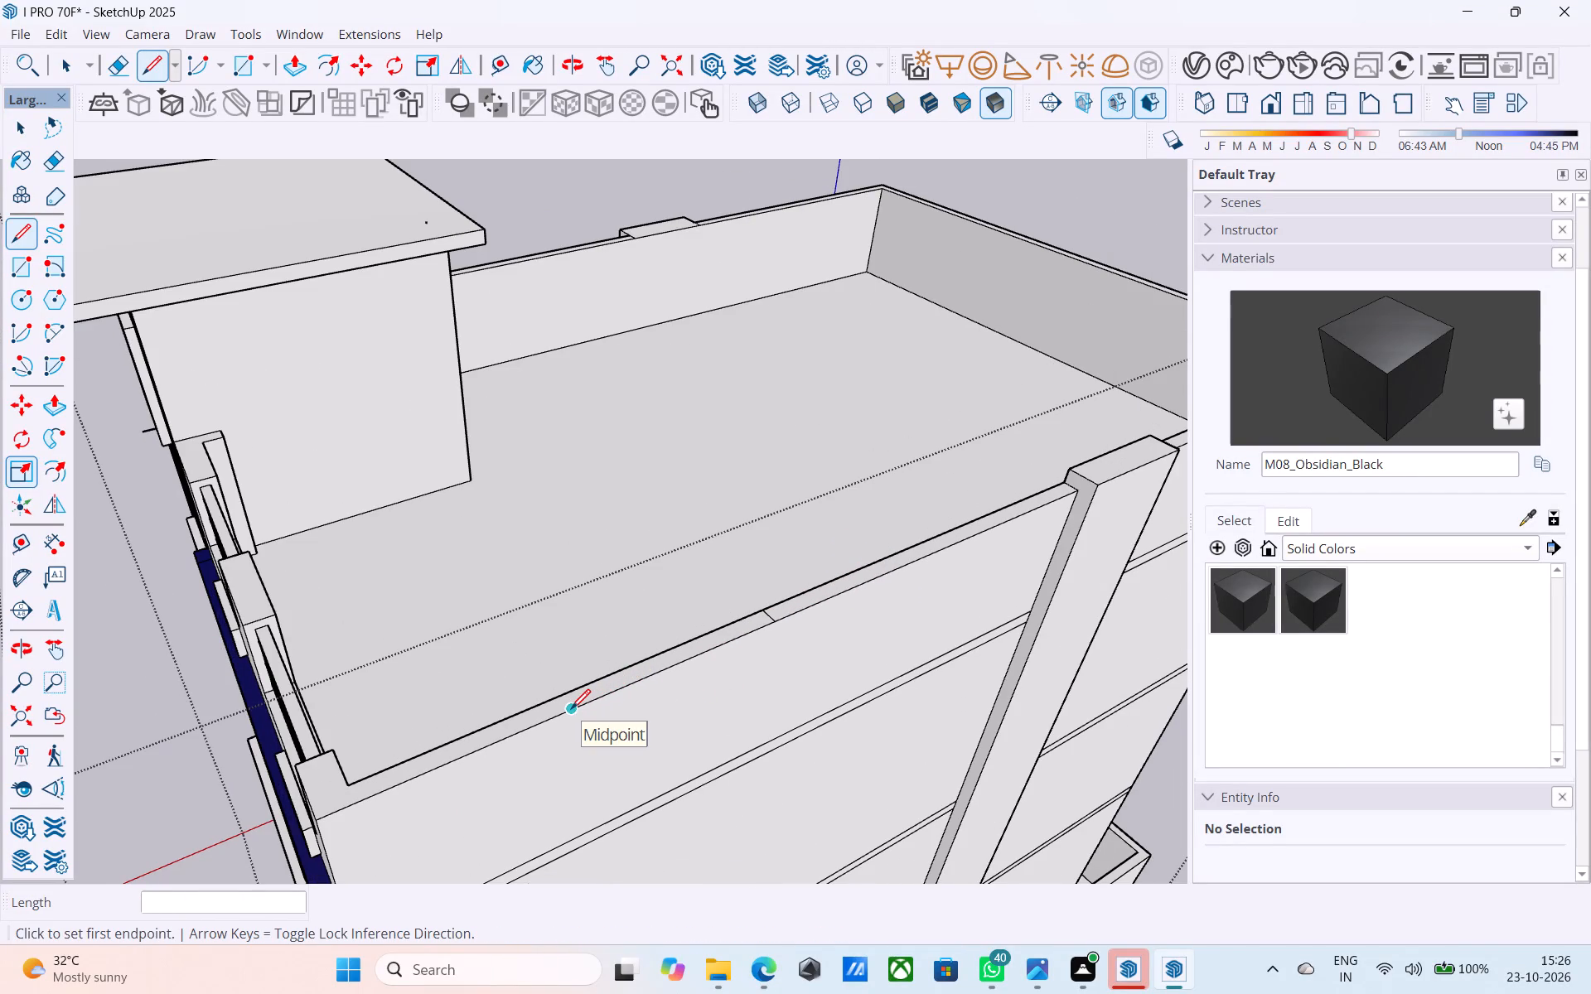
{"action": "middle_click_drag", "start_coordinate": [793, 606], "coordinate": [609, 475]}
{"action": "scroll", "coordinate": [615, 479], "scroll_direction": "down", "scroll_amount": 10}
{"action": "middle_click_drag", "start_coordinate": [620, 498], "coordinate": [679, 483]}
{"action": "scroll", "coordinate": [675, 489], "scroll_direction": "up", "scroll_amount": 4}
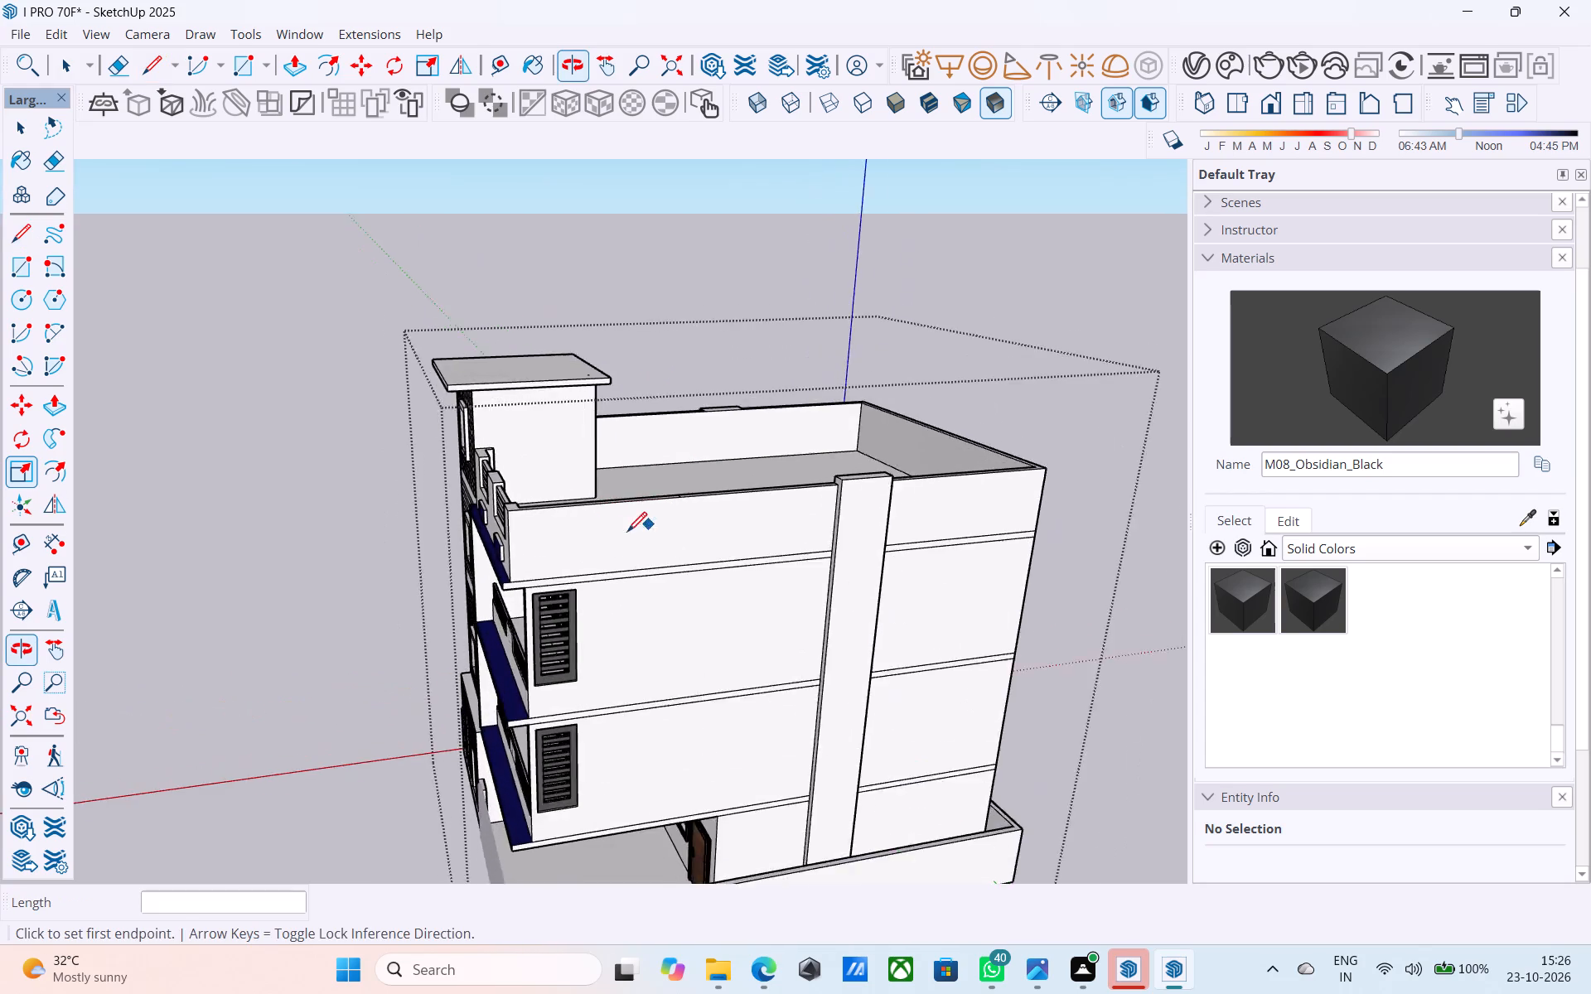
{"action": "scroll", "coordinate": [627, 533], "scroll_direction": "up", "scroll_amount": 6}
{"action": "middle_click_drag", "start_coordinate": [576, 515], "coordinate": [539, 702]}
{"action": "scroll", "coordinate": [543, 688], "scroll_direction": "up", "scroll_amount": 9}
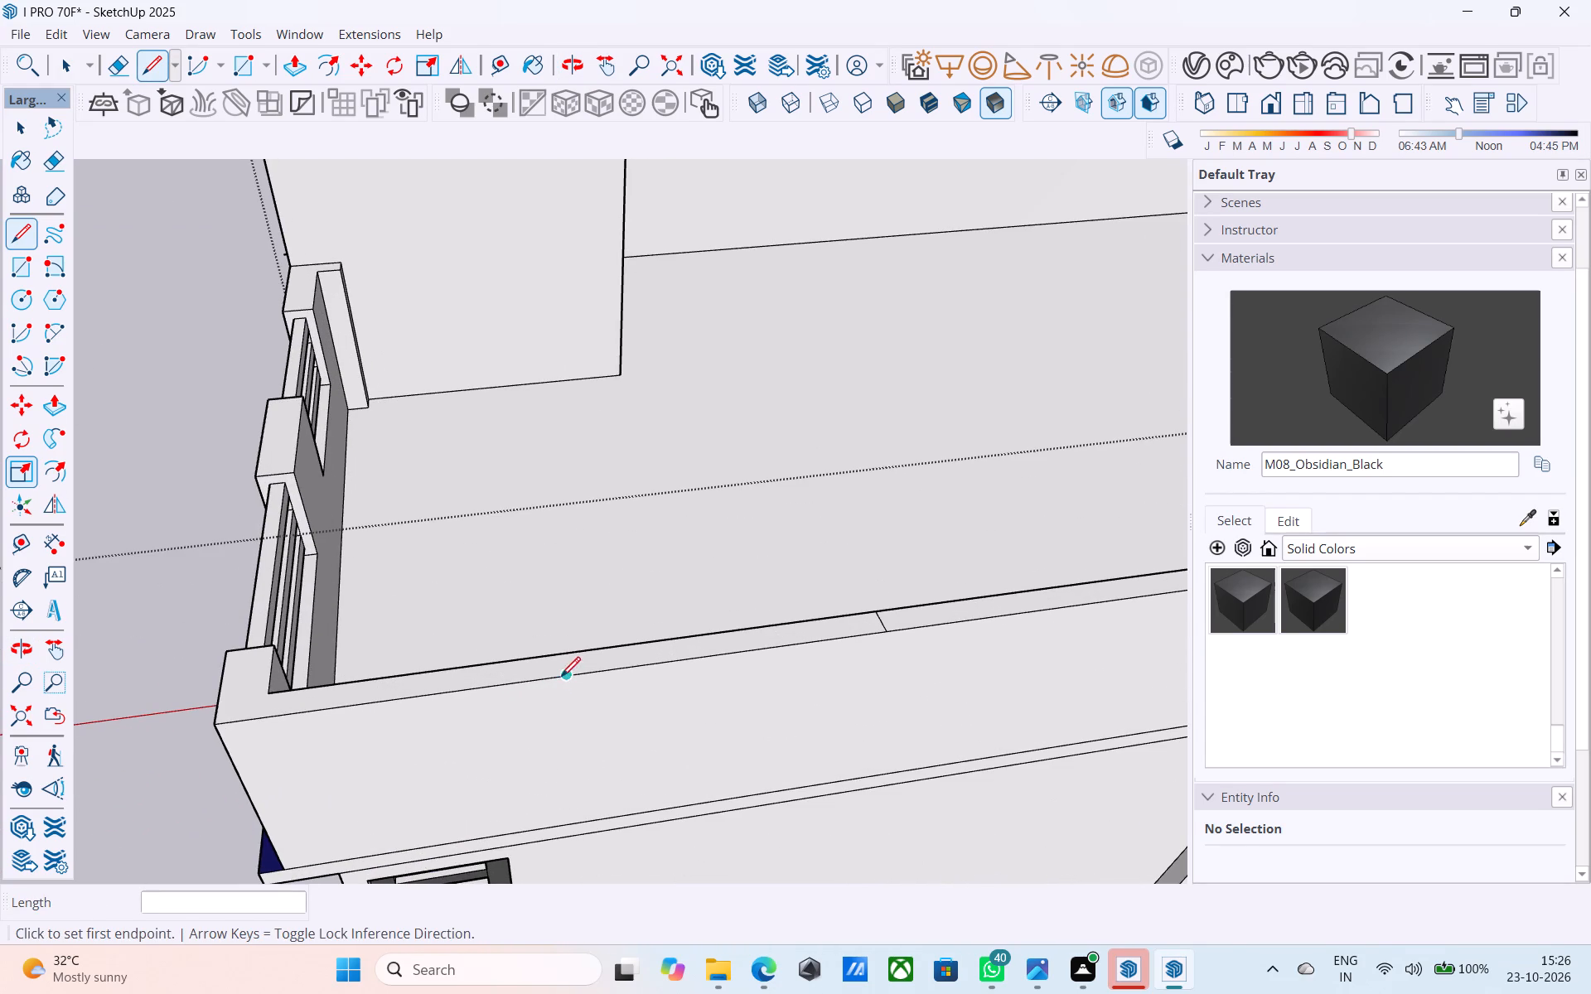
{"action": "left_click", "coordinate": [566, 678]}
{"action": "left_click", "coordinate": [560, 655]}
{"action": "scroll", "coordinate": [555, 594], "scroll_direction": "down", "scroll_amount": 6}
{"action": "scroll", "coordinate": [573, 612], "scroll_direction": "up", "scroll_amount": 5}
{"action": "key", "text": "space"}
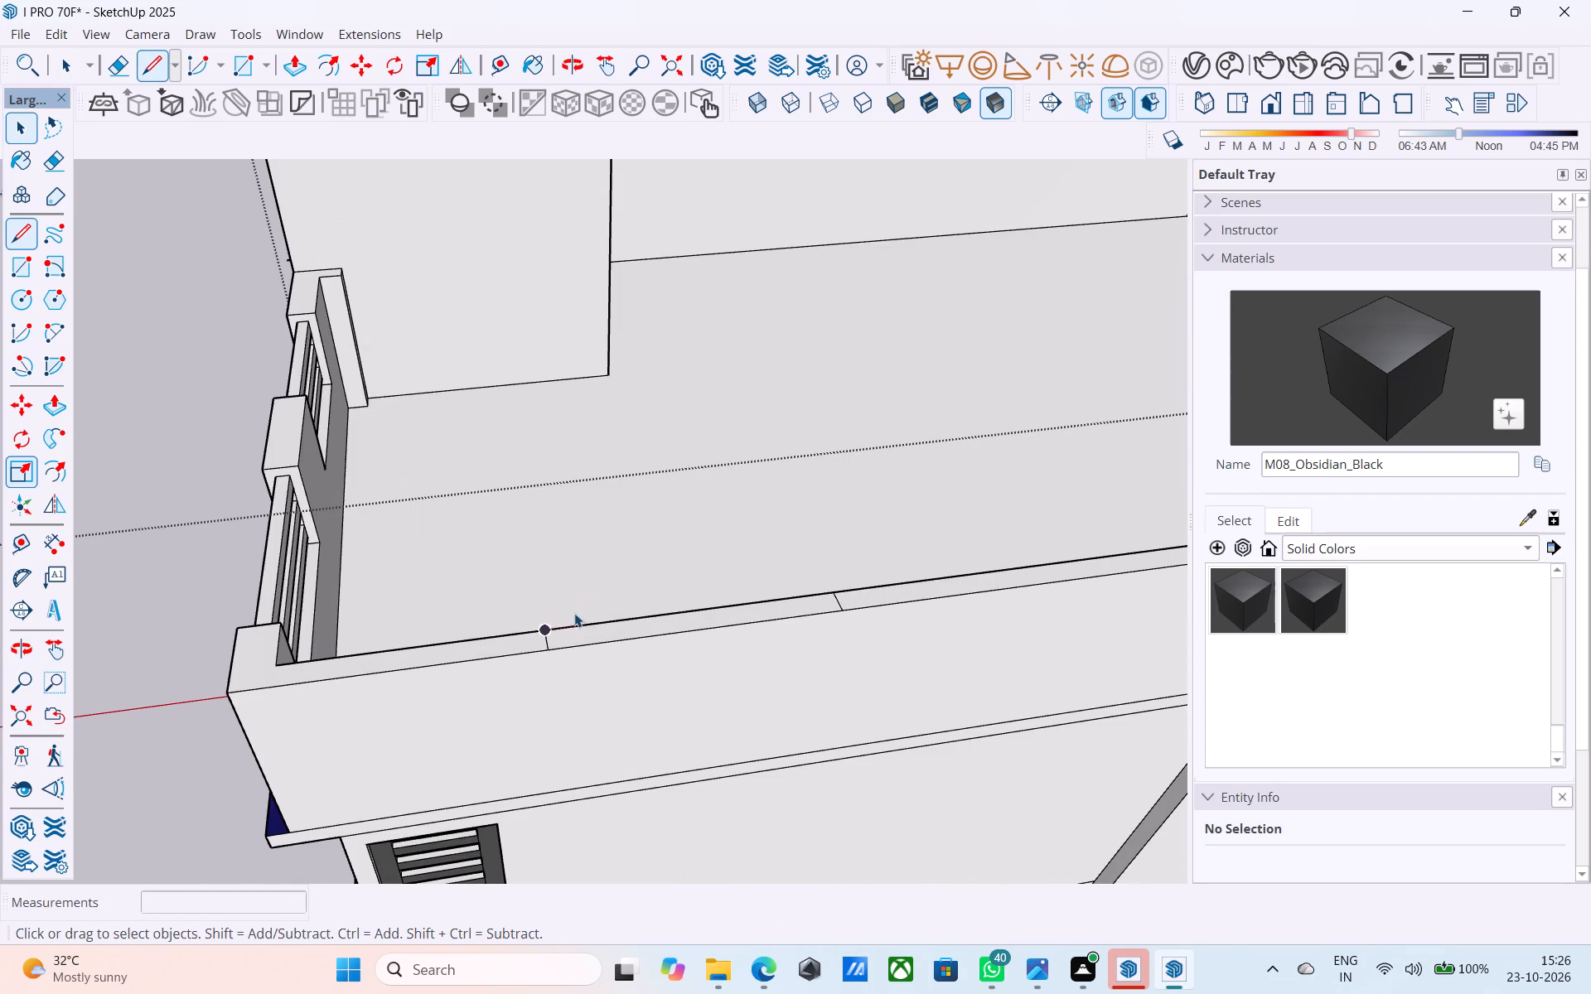
Copy the middle dividing line on the side parapet's top 3' towards the projecting strip.
{"action": "left_click", "coordinate": [597, 629]}
{"action": "scroll", "coordinate": [597, 630], "scroll_direction": "down", "scroll_amount": 5}
{"action": "middle_click_drag", "start_coordinate": [596, 630], "coordinate": [533, 607]}
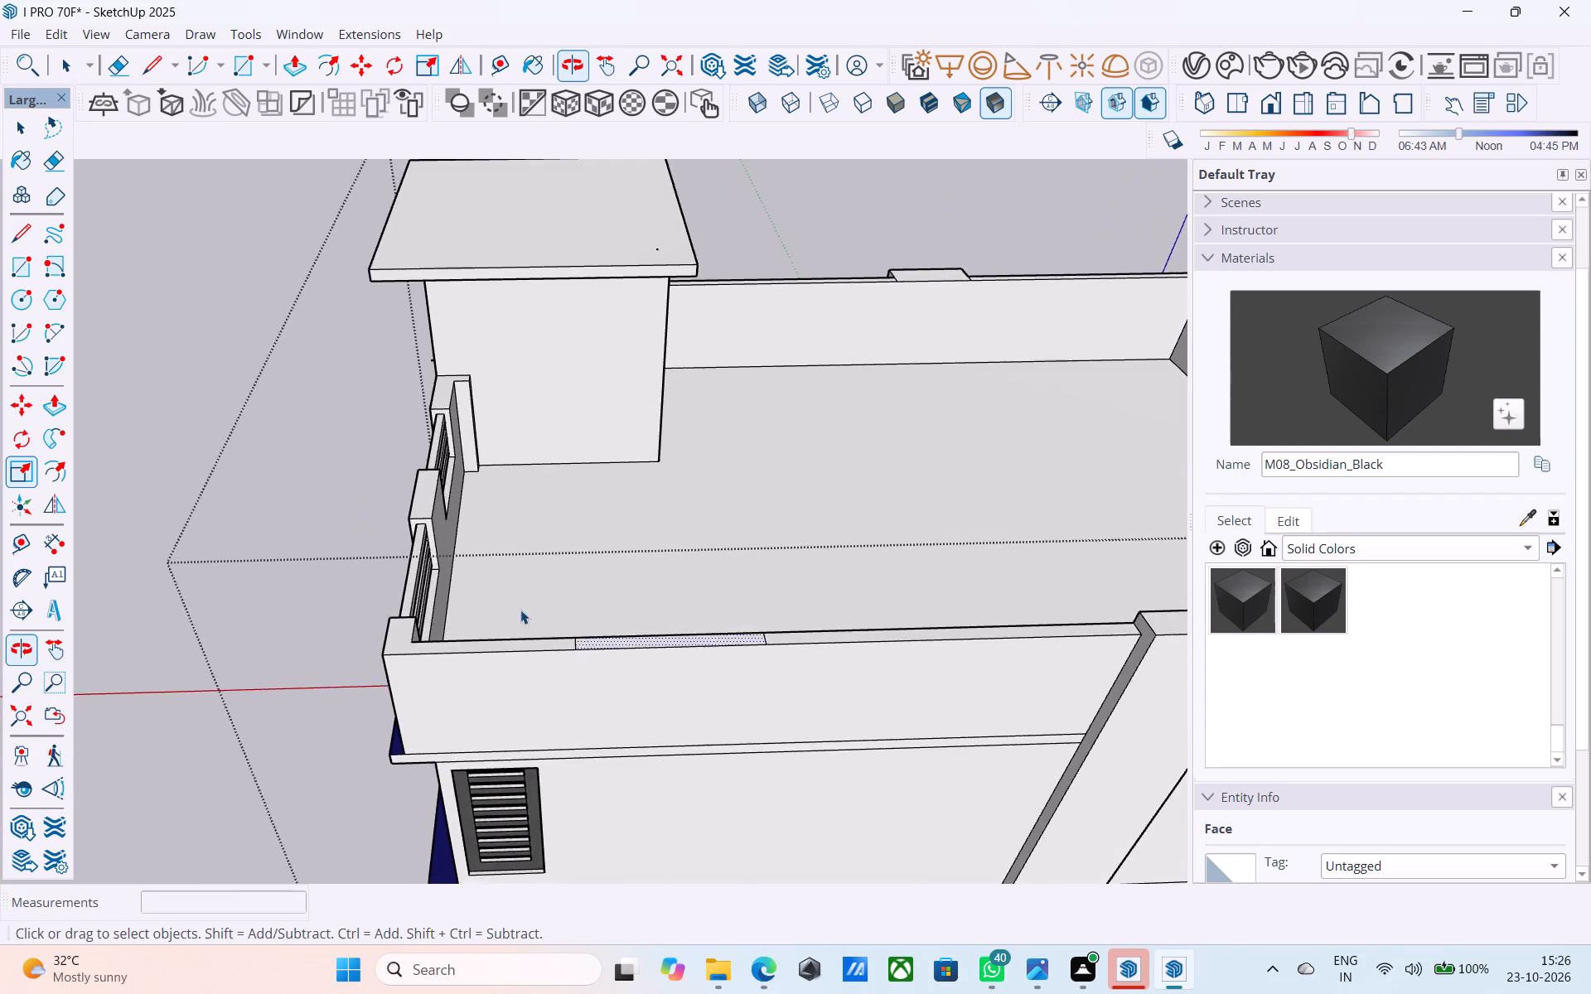
{"action": "scroll", "coordinate": [513, 606], "scroll_direction": "down", "scroll_amount": 5}
{"action": "middle_click_drag", "start_coordinate": [523, 639], "coordinate": [502, 668]}
{"action": "scroll", "coordinate": [543, 681], "scroll_direction": "up", "scroll_amount": 5}
{"action": "middle_click_drag", "start_coordinate": [709, 644], "coordinate": [704, 642]}
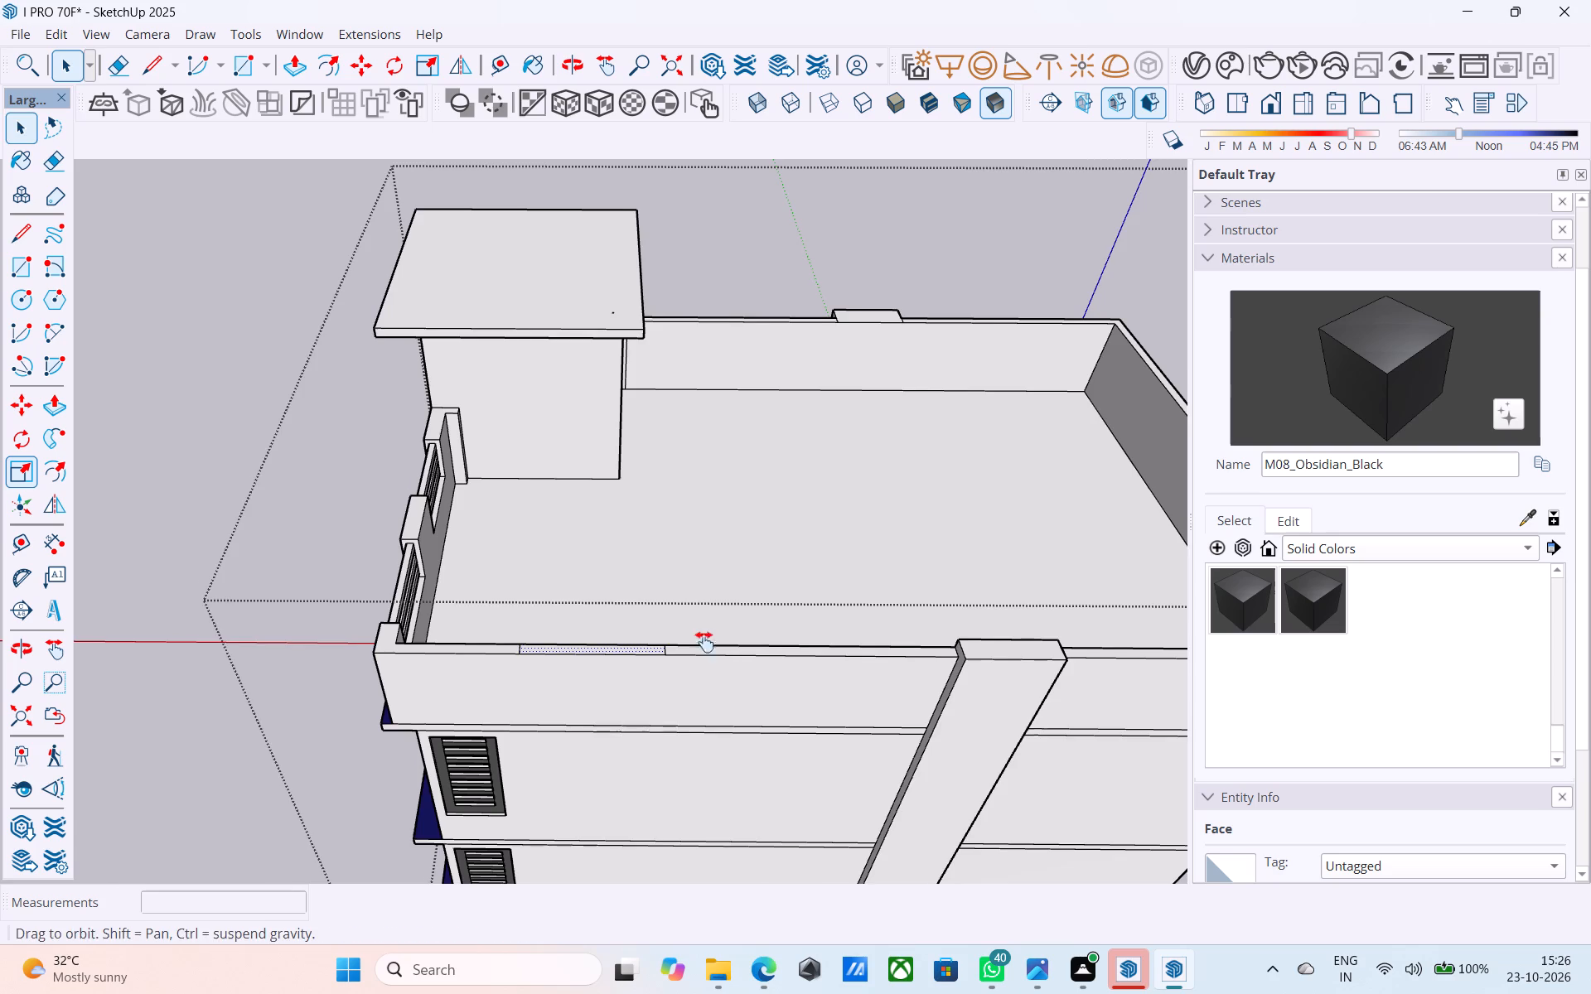
{"action": "middle_click_drag", "start_coordinate": [704, 642], "coordinate": [679, 644]}
{"action": "scroll", "coordinate": [660, 653], "scroll_direction": "up", "scroll_amount": 7}
{"action": "left_click", "coordinate": [626, 647]}
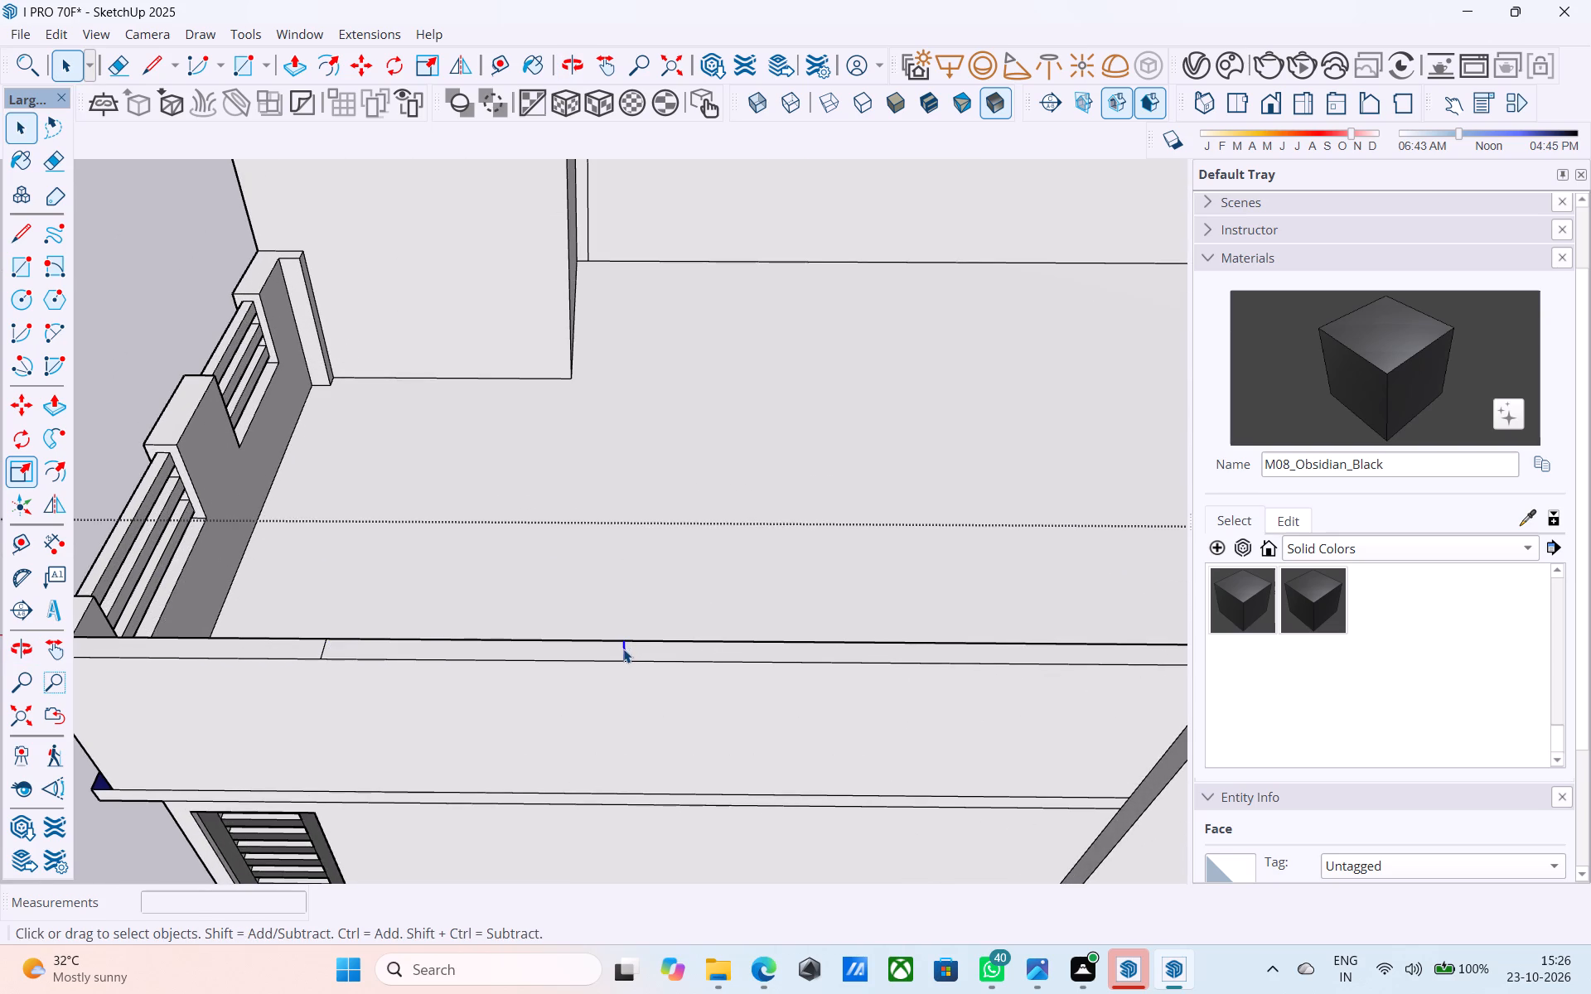
{"action": "key", "text": "m"}
{"action": "left_click", "coordinate": [619, 637]}
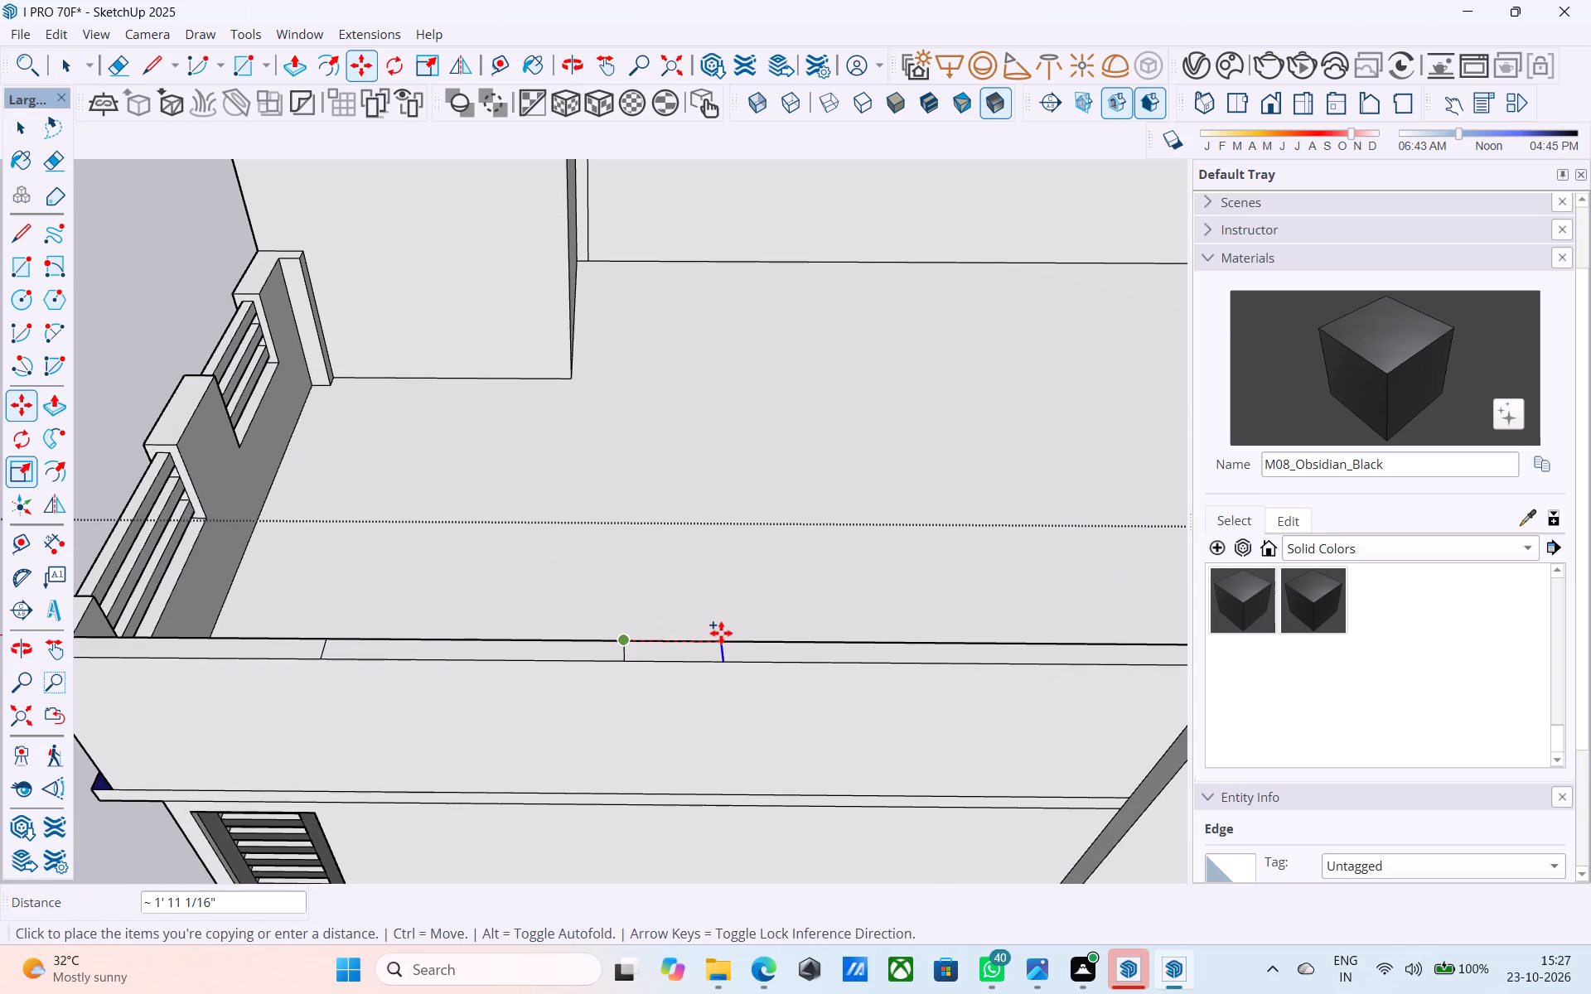
{"action": "type", "text": "3'"}
{"action": "key", "text": "Return"}
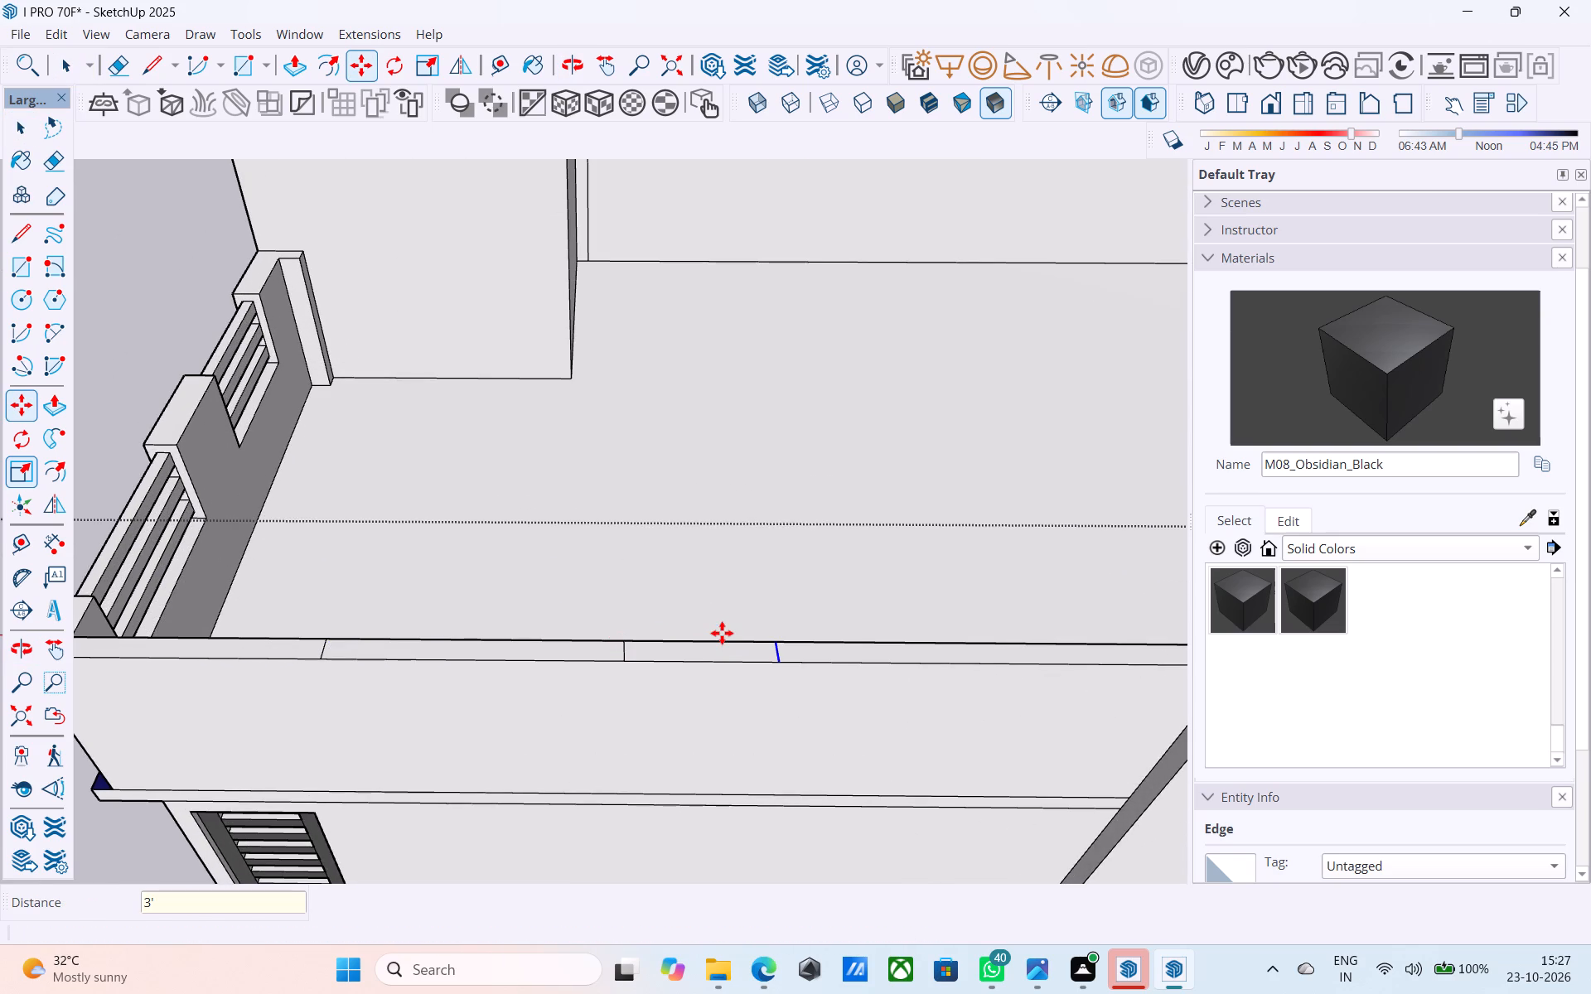
Push the parapet top section between the copied line and the projecting strip down 2'.
{"action": "key", "text": "space"}
{"action": "scroll", "coordinate": [610, 617], "scroll_direction": "down", "scroll_amount": 5}
{"action": "middle_click_drag", "start_coordinate": [795, 637], "coordinate": [784, 630]}
{"action": "scroll", "coordinate": [784, 630], "scroll_direction": "up", "scroll_amount": 4}
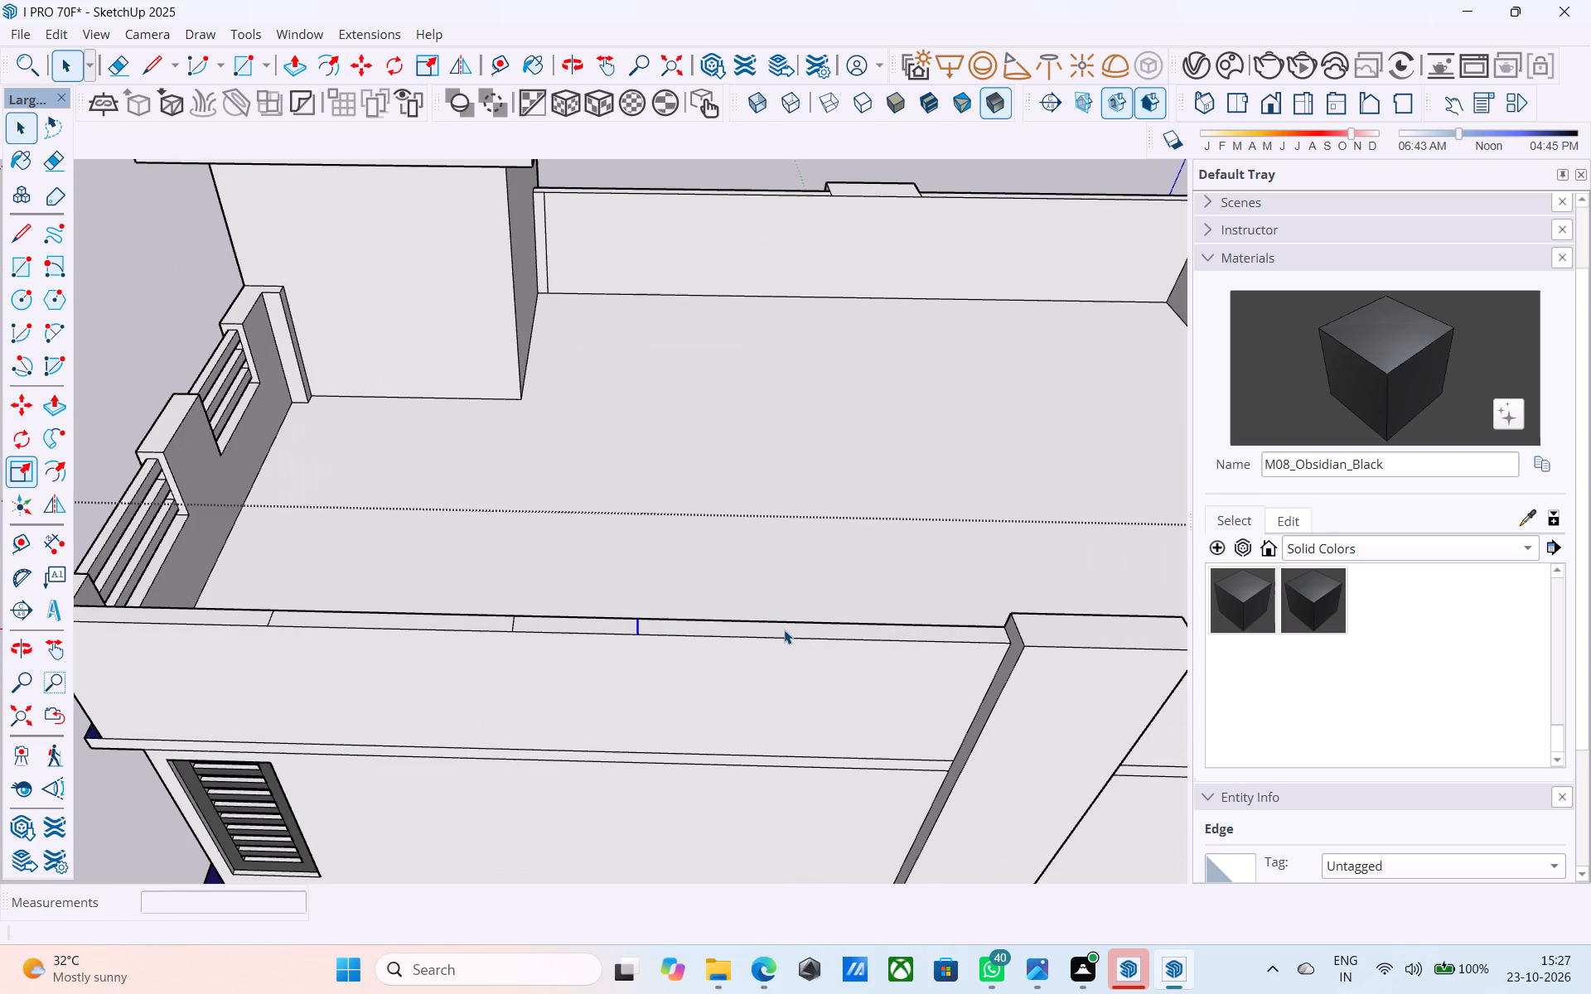
{"action": "left_click", "coordinate": [784, 630]}
{"action": "key", "text": "p"}
{"action": "left_click", "coordinate": [784, 630]}
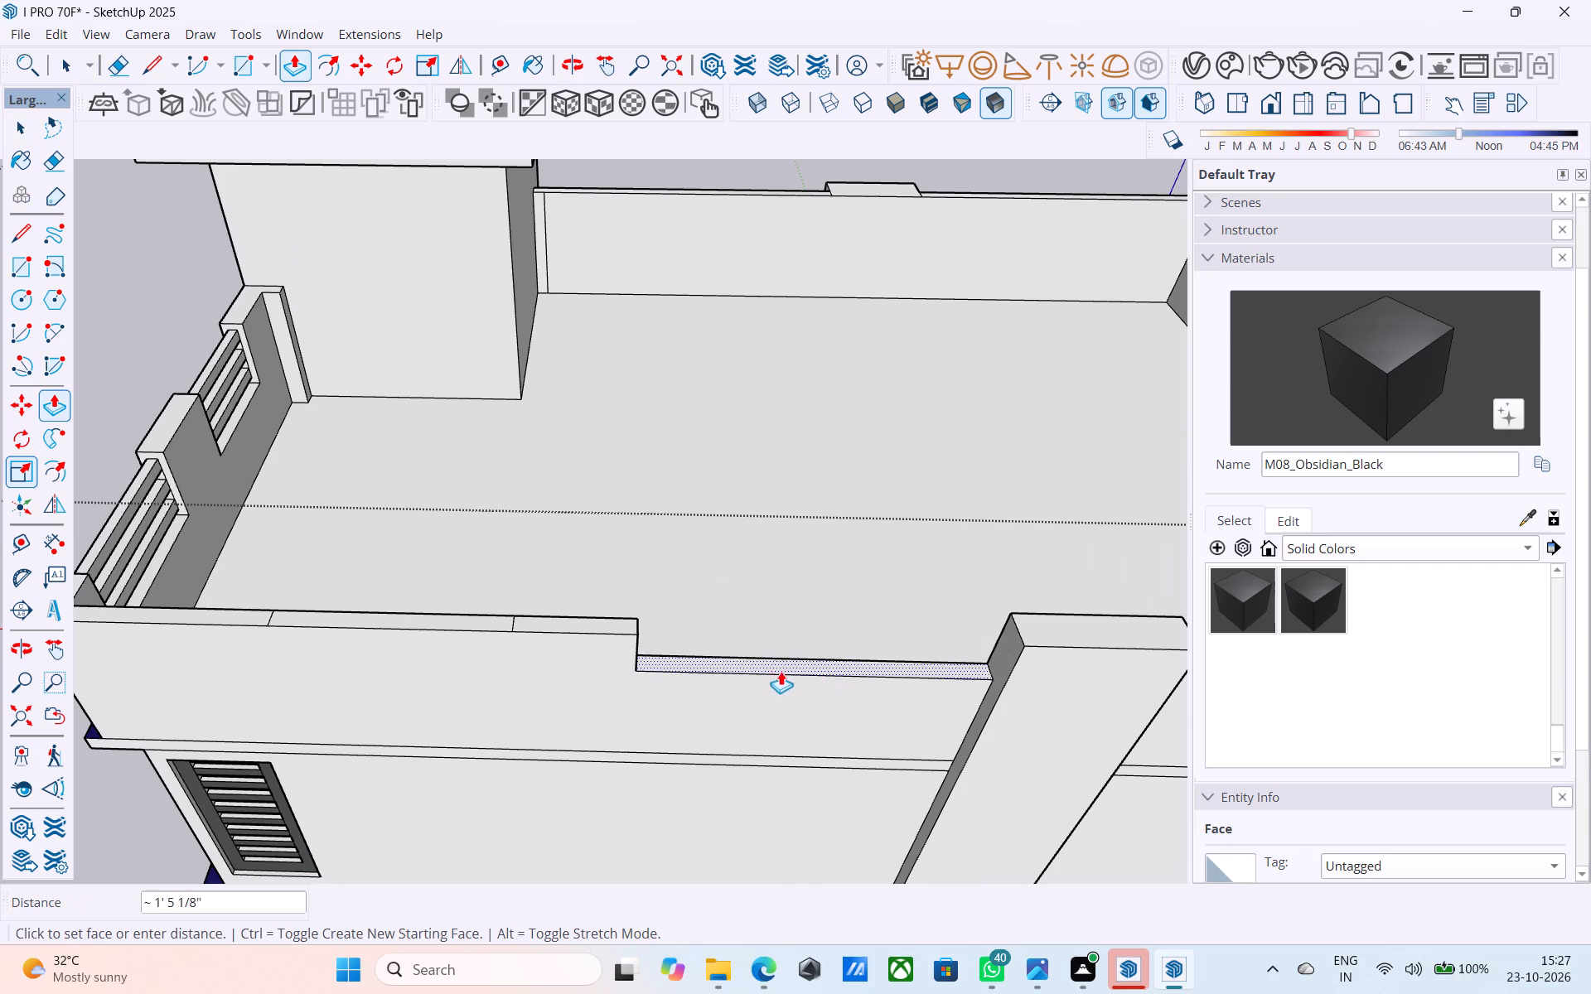
{"action": "type", "text": "2'"}
{"action": "key", "text": "Return"}
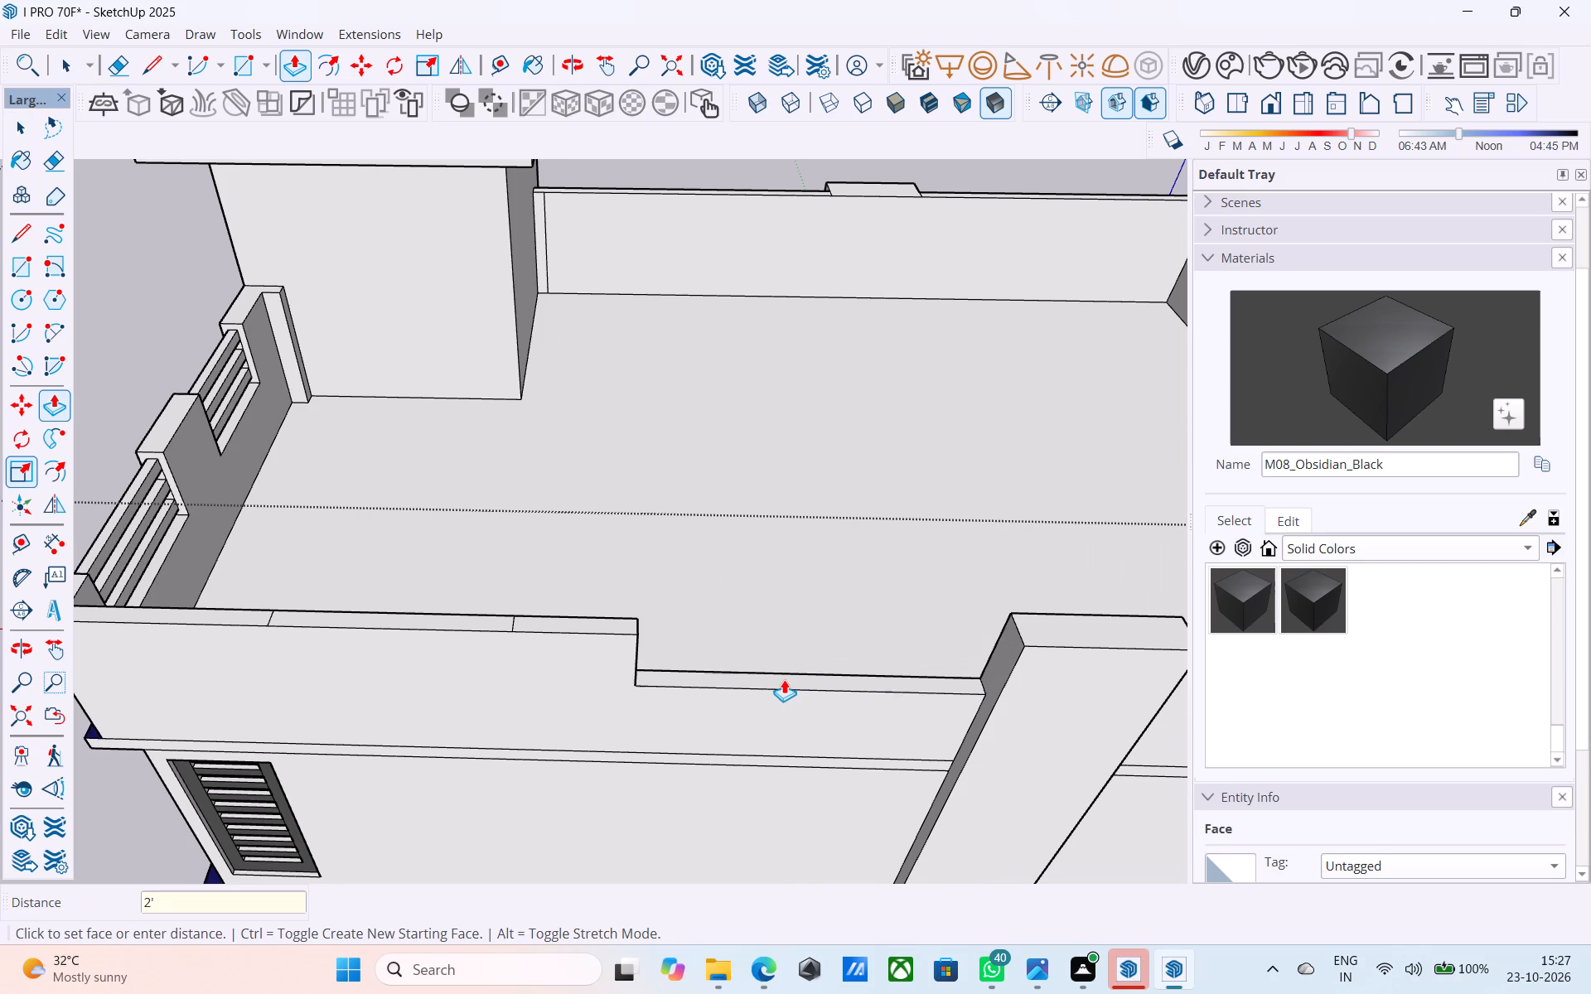
Push the parapet top section between the two lines nearer the front corner down by the same 2'.
{"action": "key", "text": "space"}
{"action": "left_click", "coordinate": [436, 628]}
{"action": "left_click", "coordinate": [435, 620]}
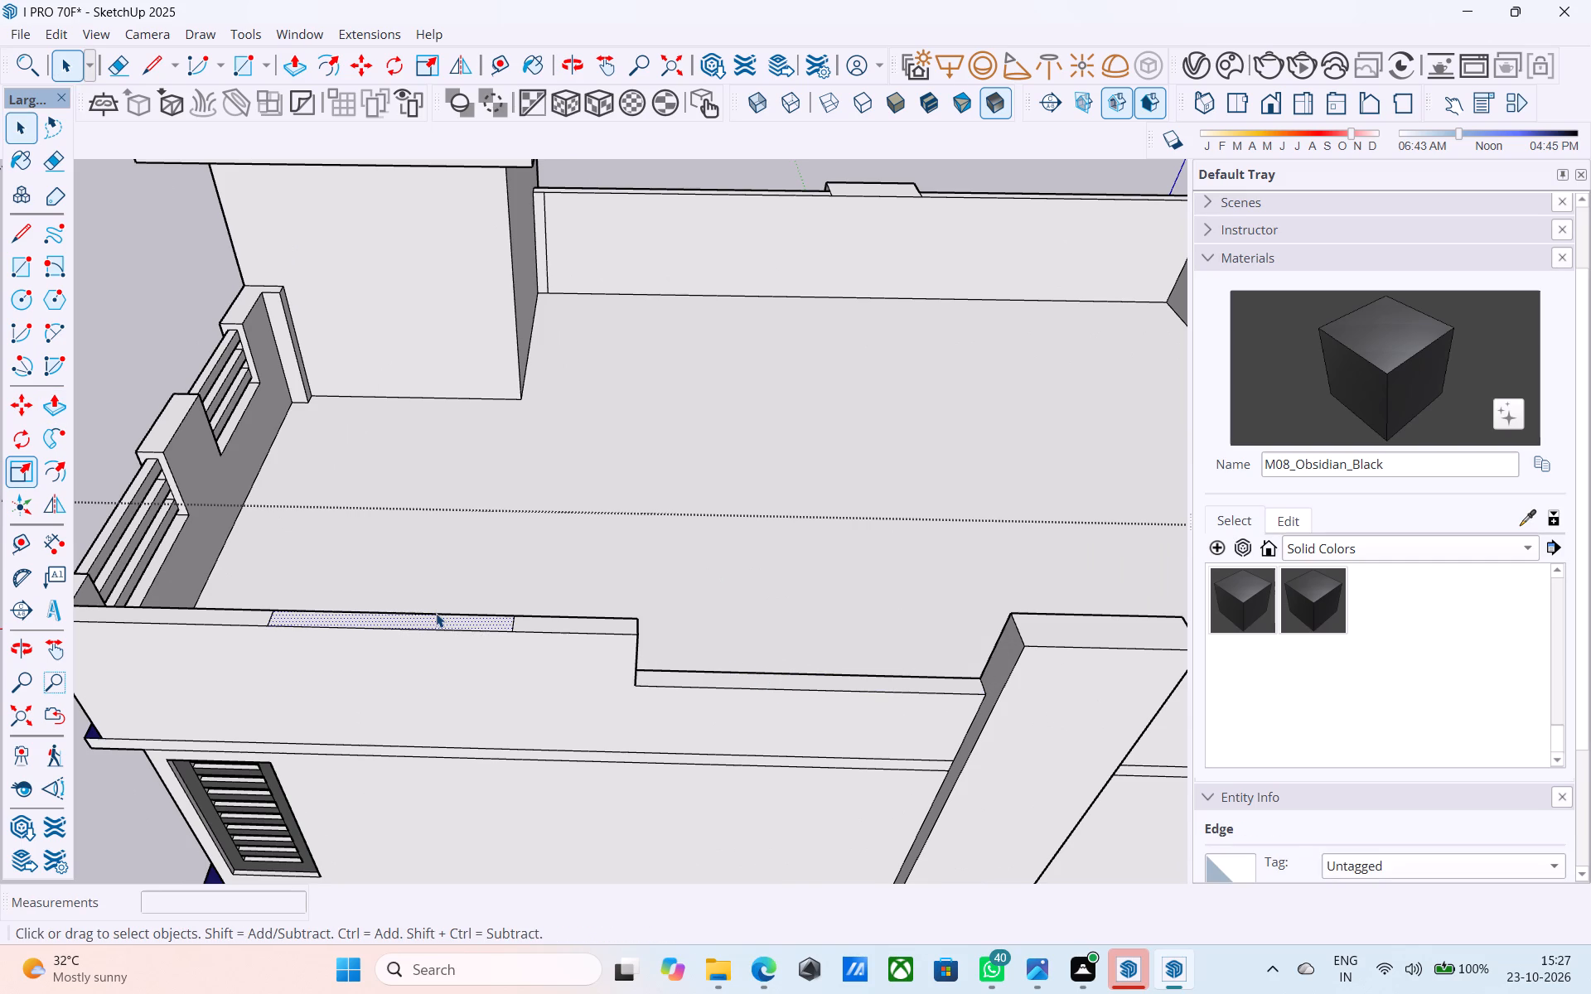
{"action": "key", "text": "p"}
{"action": "double_click", "coordinate": [436, 613]}
{"action": "key", "text": "space"}
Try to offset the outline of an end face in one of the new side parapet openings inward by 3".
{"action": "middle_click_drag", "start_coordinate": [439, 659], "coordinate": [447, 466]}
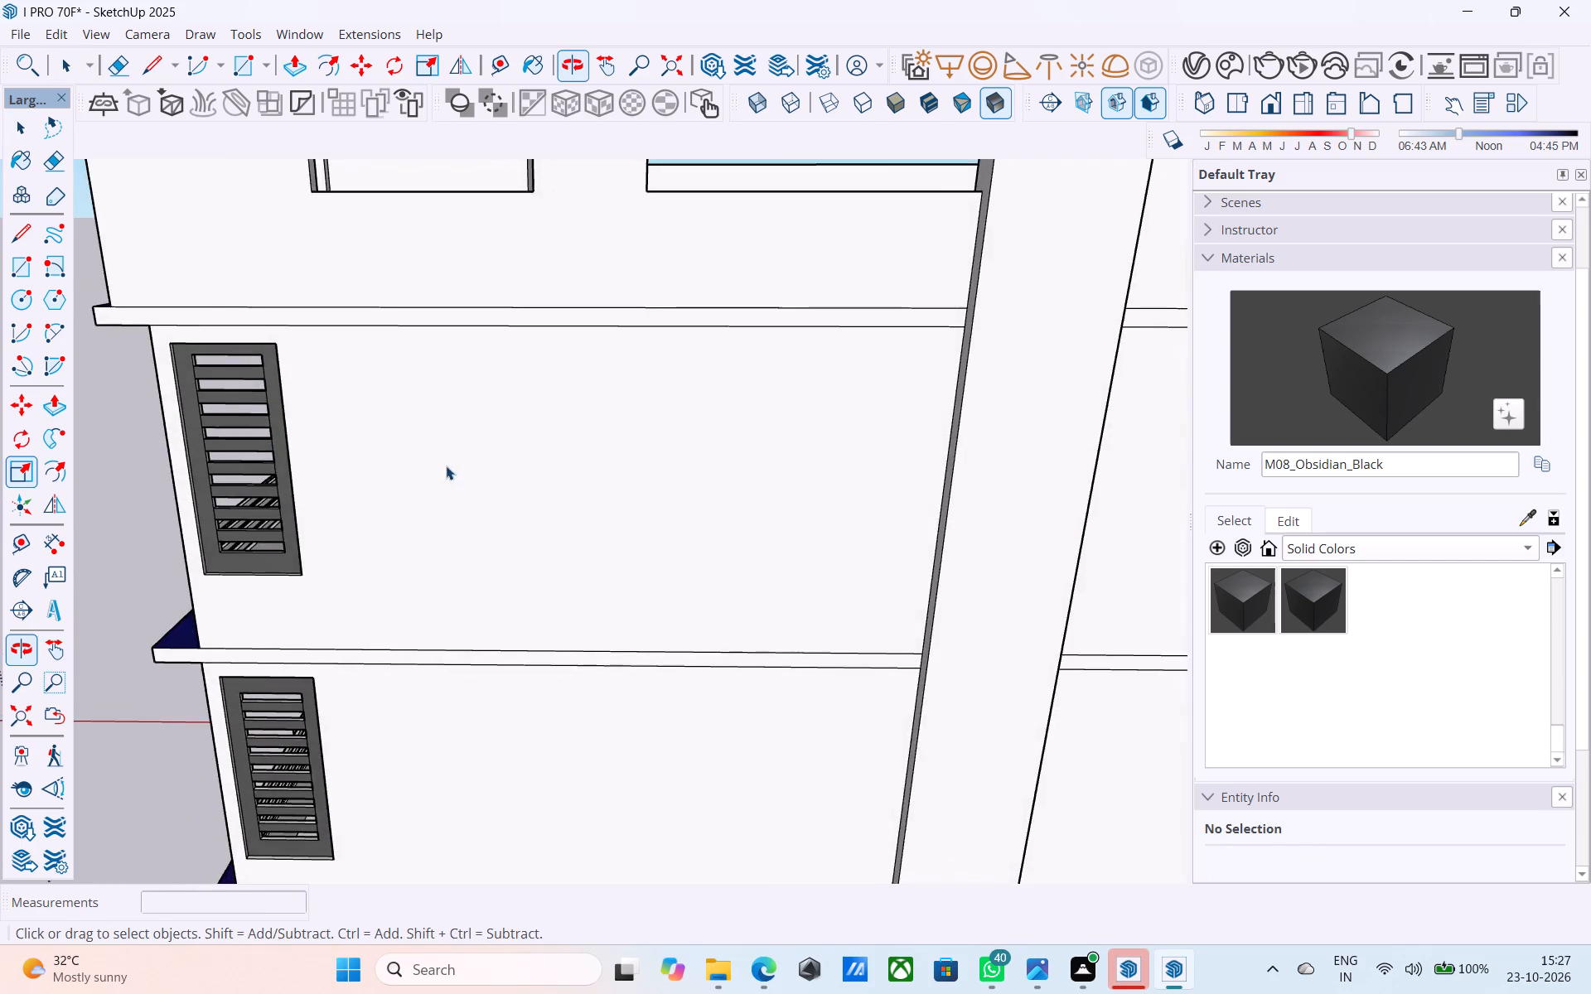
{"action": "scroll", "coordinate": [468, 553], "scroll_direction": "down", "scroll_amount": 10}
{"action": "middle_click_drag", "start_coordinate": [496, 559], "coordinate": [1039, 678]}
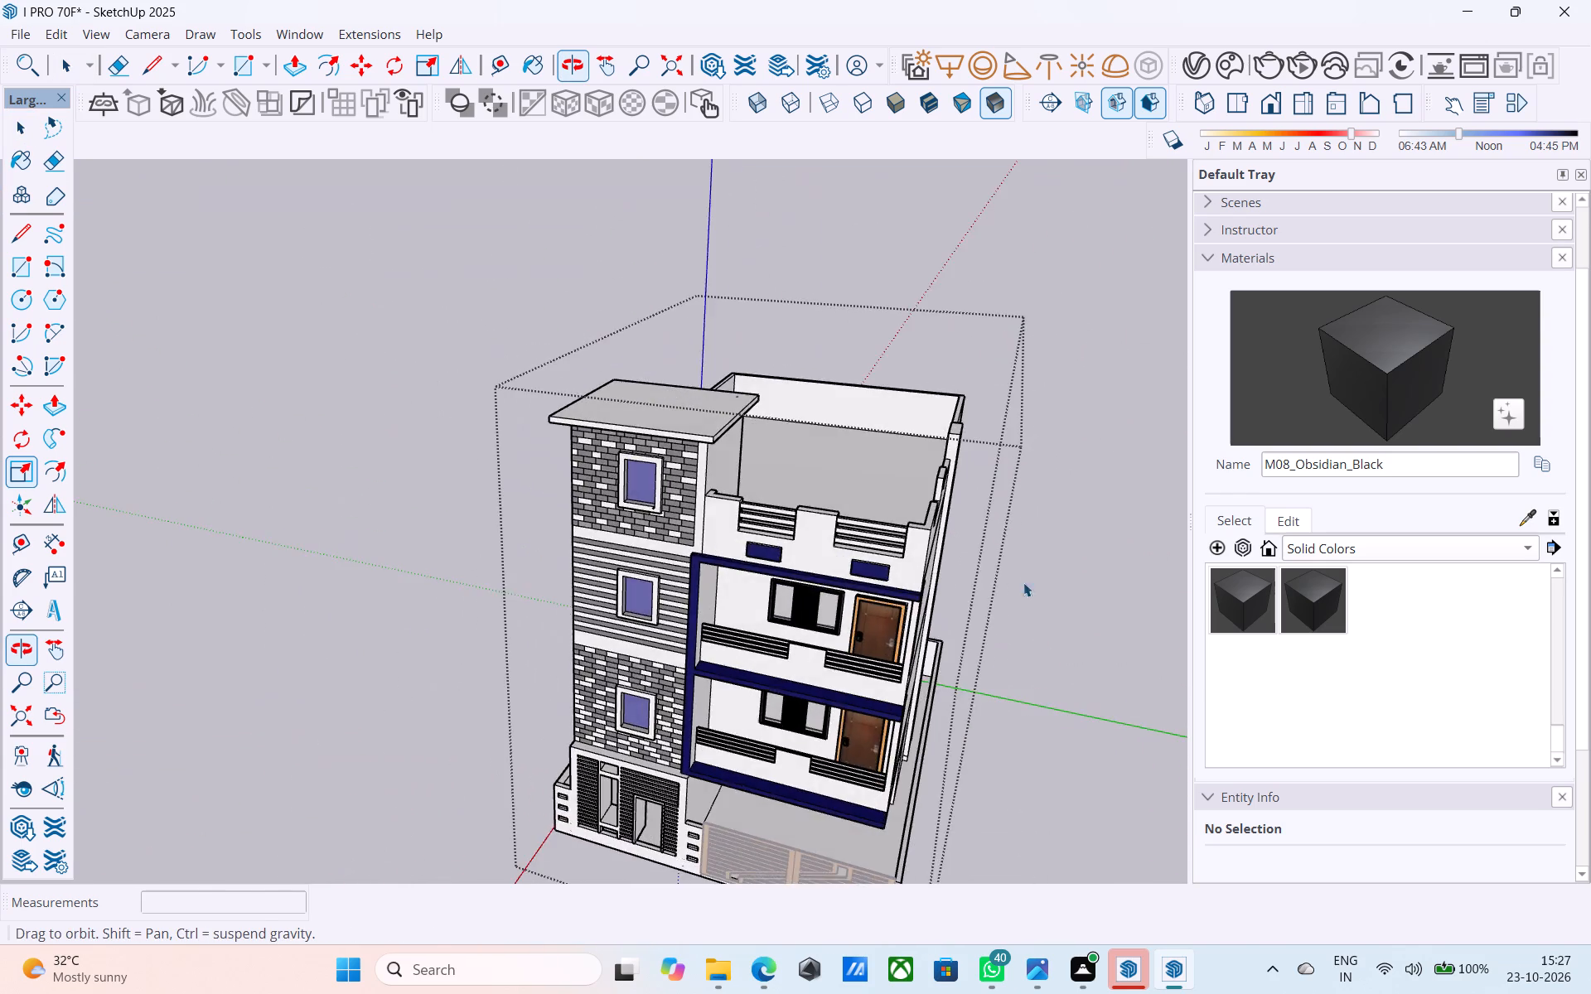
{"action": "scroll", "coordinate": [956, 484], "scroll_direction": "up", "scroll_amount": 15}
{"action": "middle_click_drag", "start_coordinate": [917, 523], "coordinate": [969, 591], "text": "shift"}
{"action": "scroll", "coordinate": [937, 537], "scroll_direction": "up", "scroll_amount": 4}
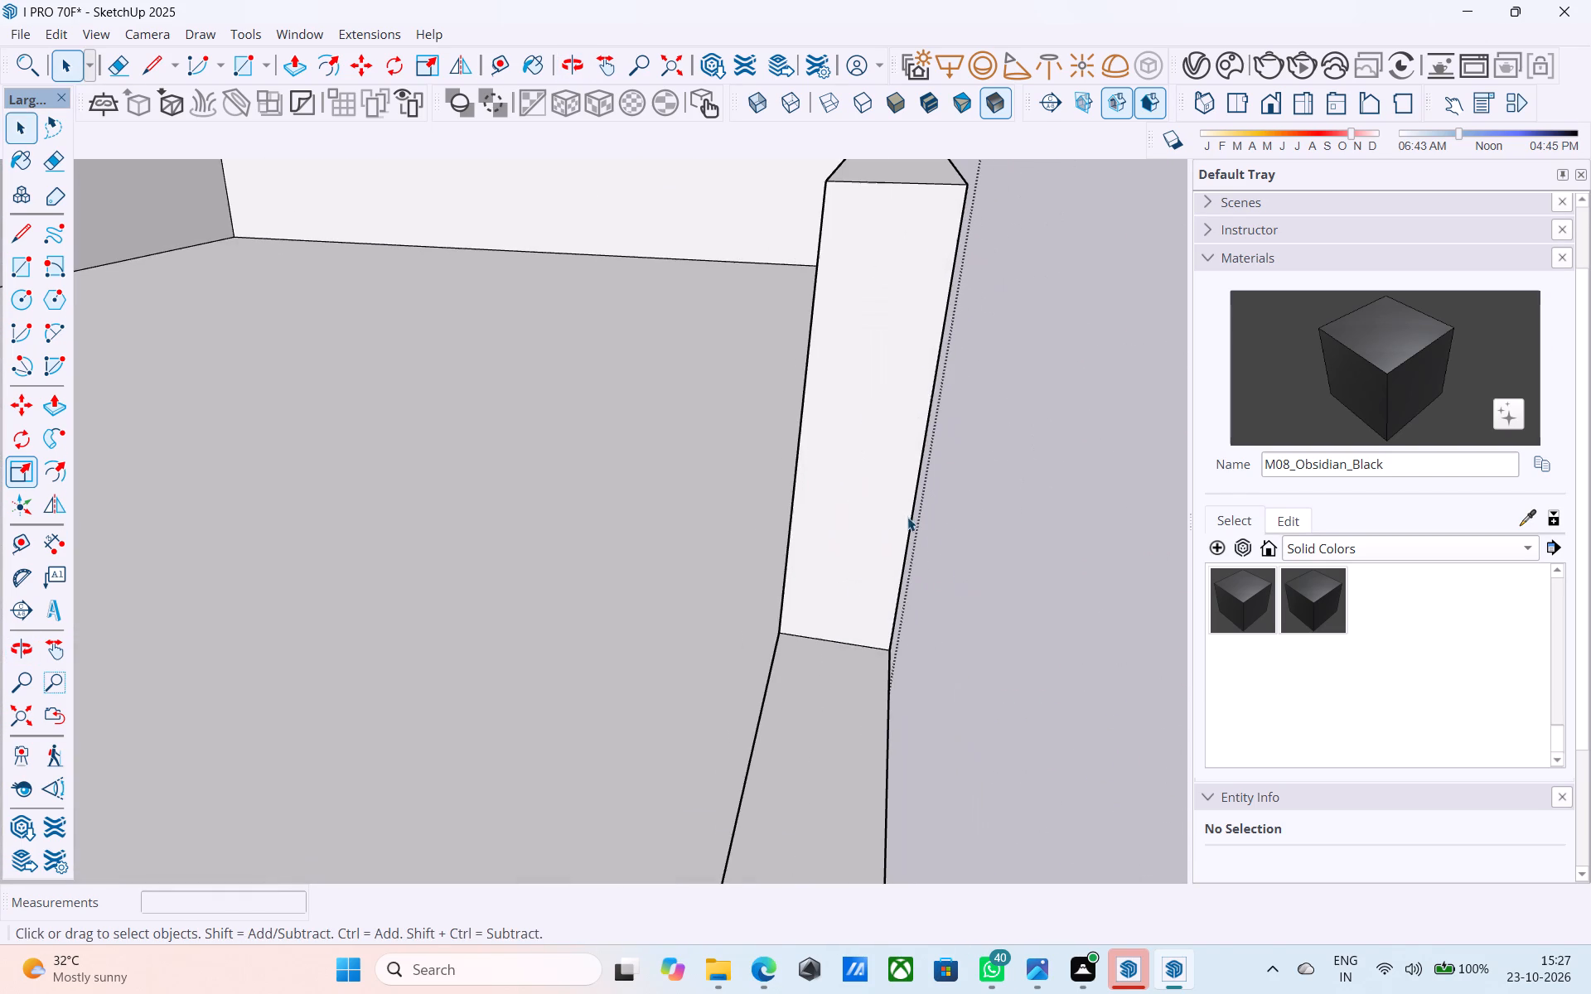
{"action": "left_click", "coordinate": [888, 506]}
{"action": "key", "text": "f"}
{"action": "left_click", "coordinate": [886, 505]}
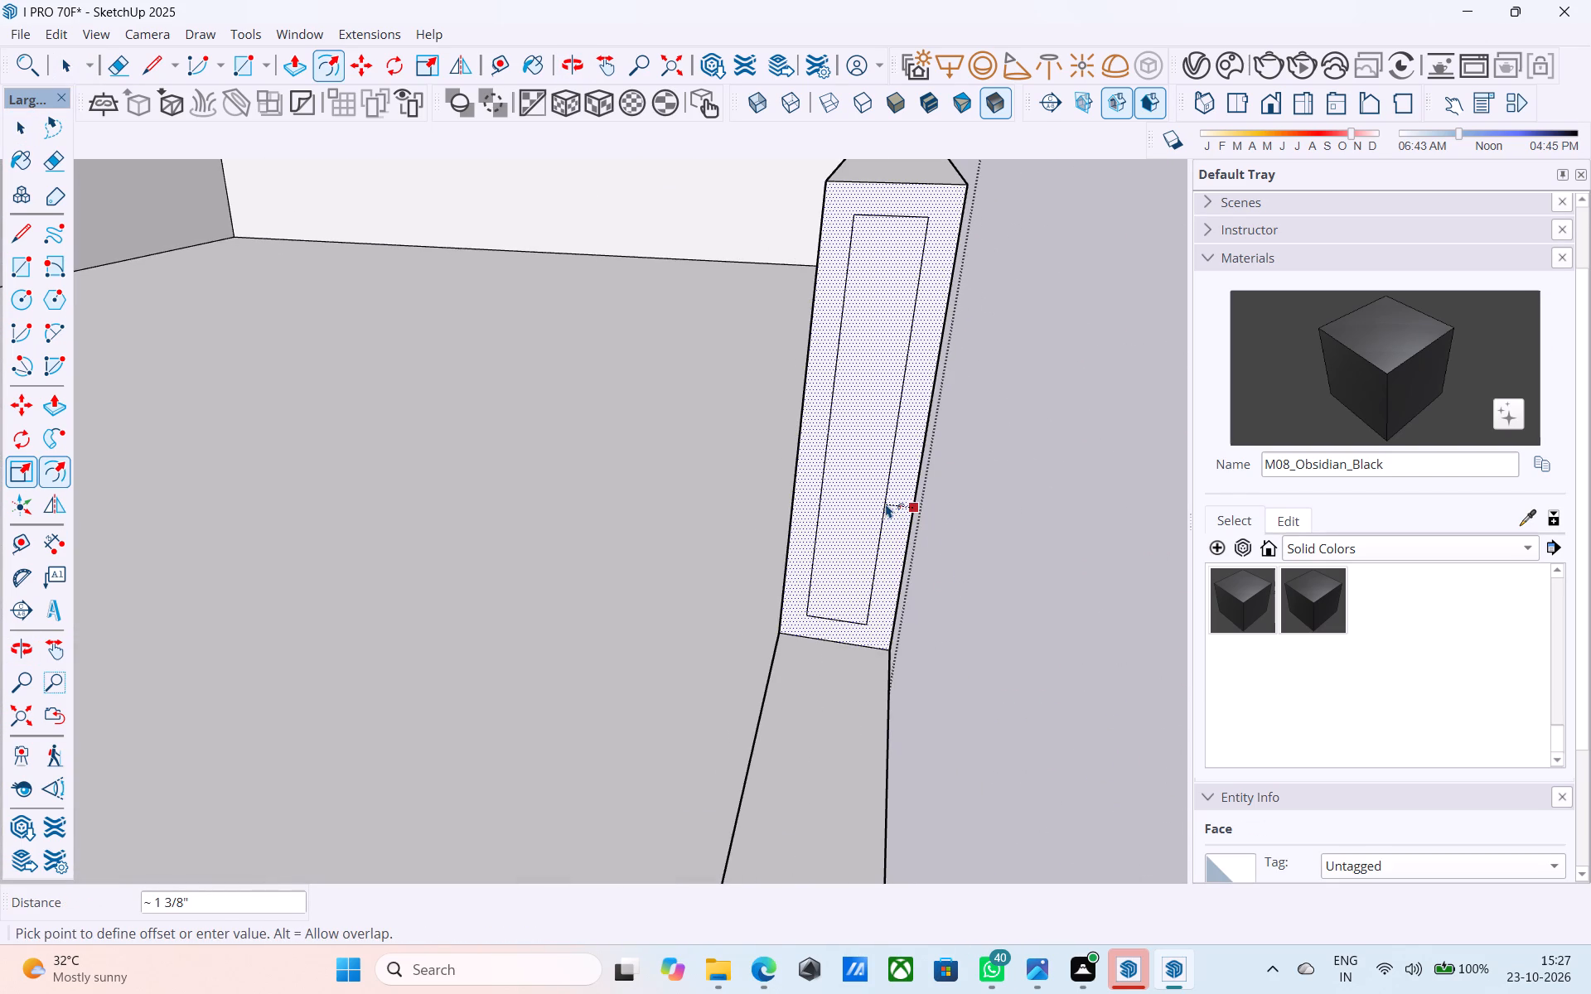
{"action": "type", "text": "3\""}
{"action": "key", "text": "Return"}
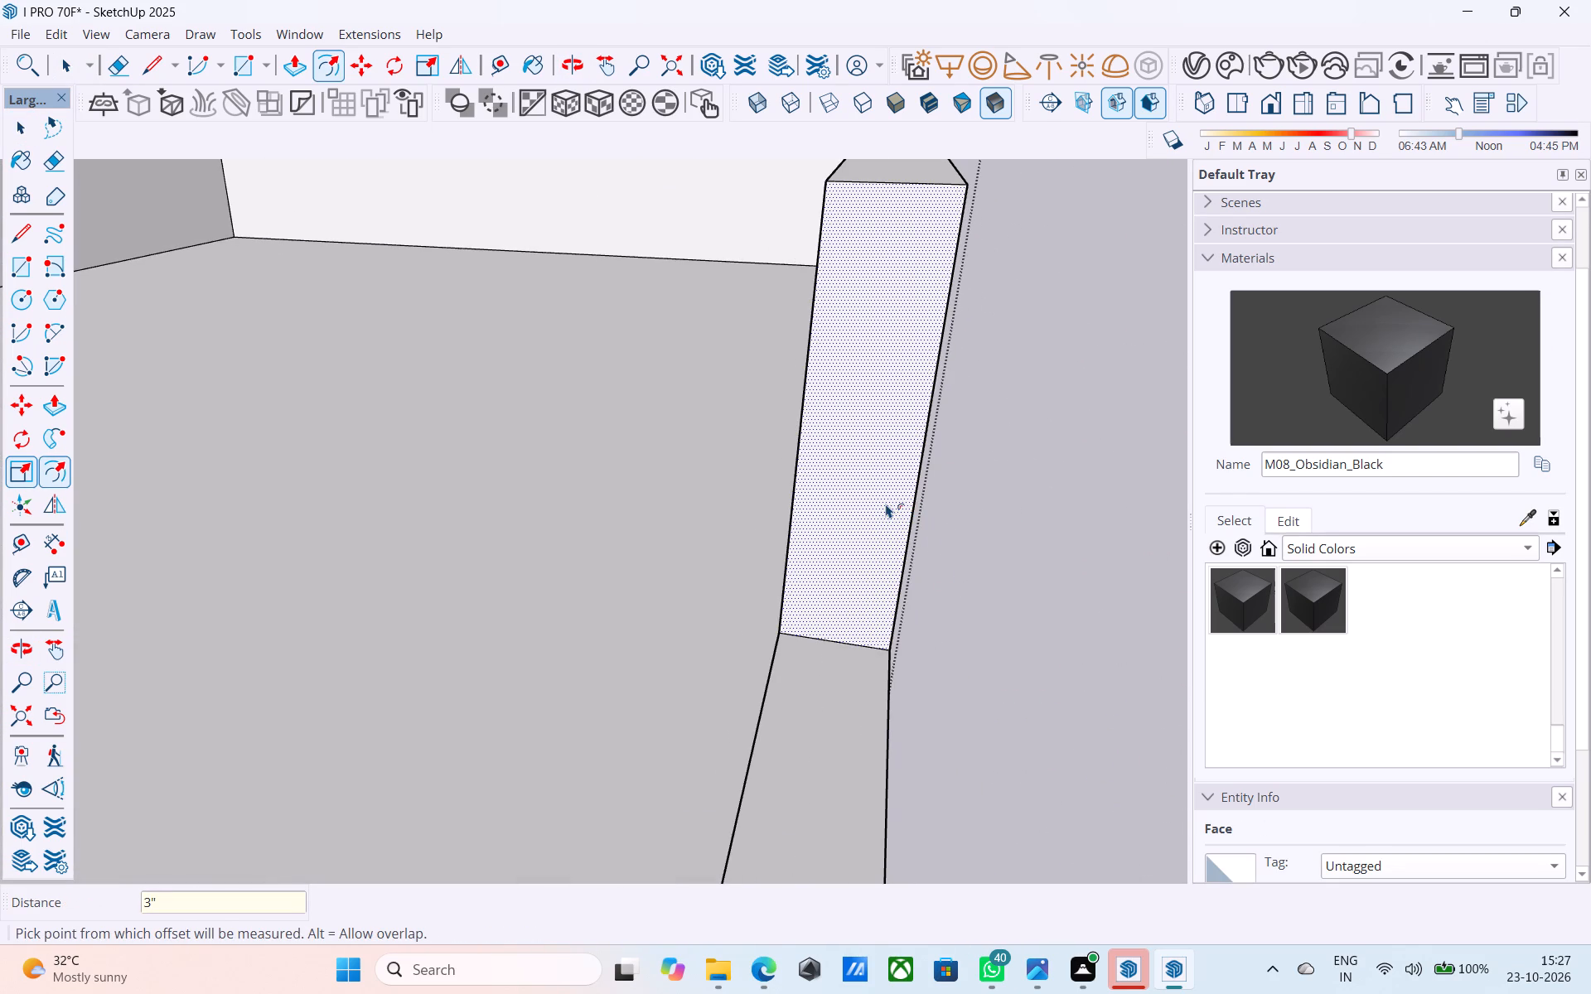
Offset the outline of the middle pillar's end face inward by 2" in the parapet opening nearer the front corner.
{"action": "key", "text": "ctrl+z"}
{"action": "key", "text": "ctrl+y"}
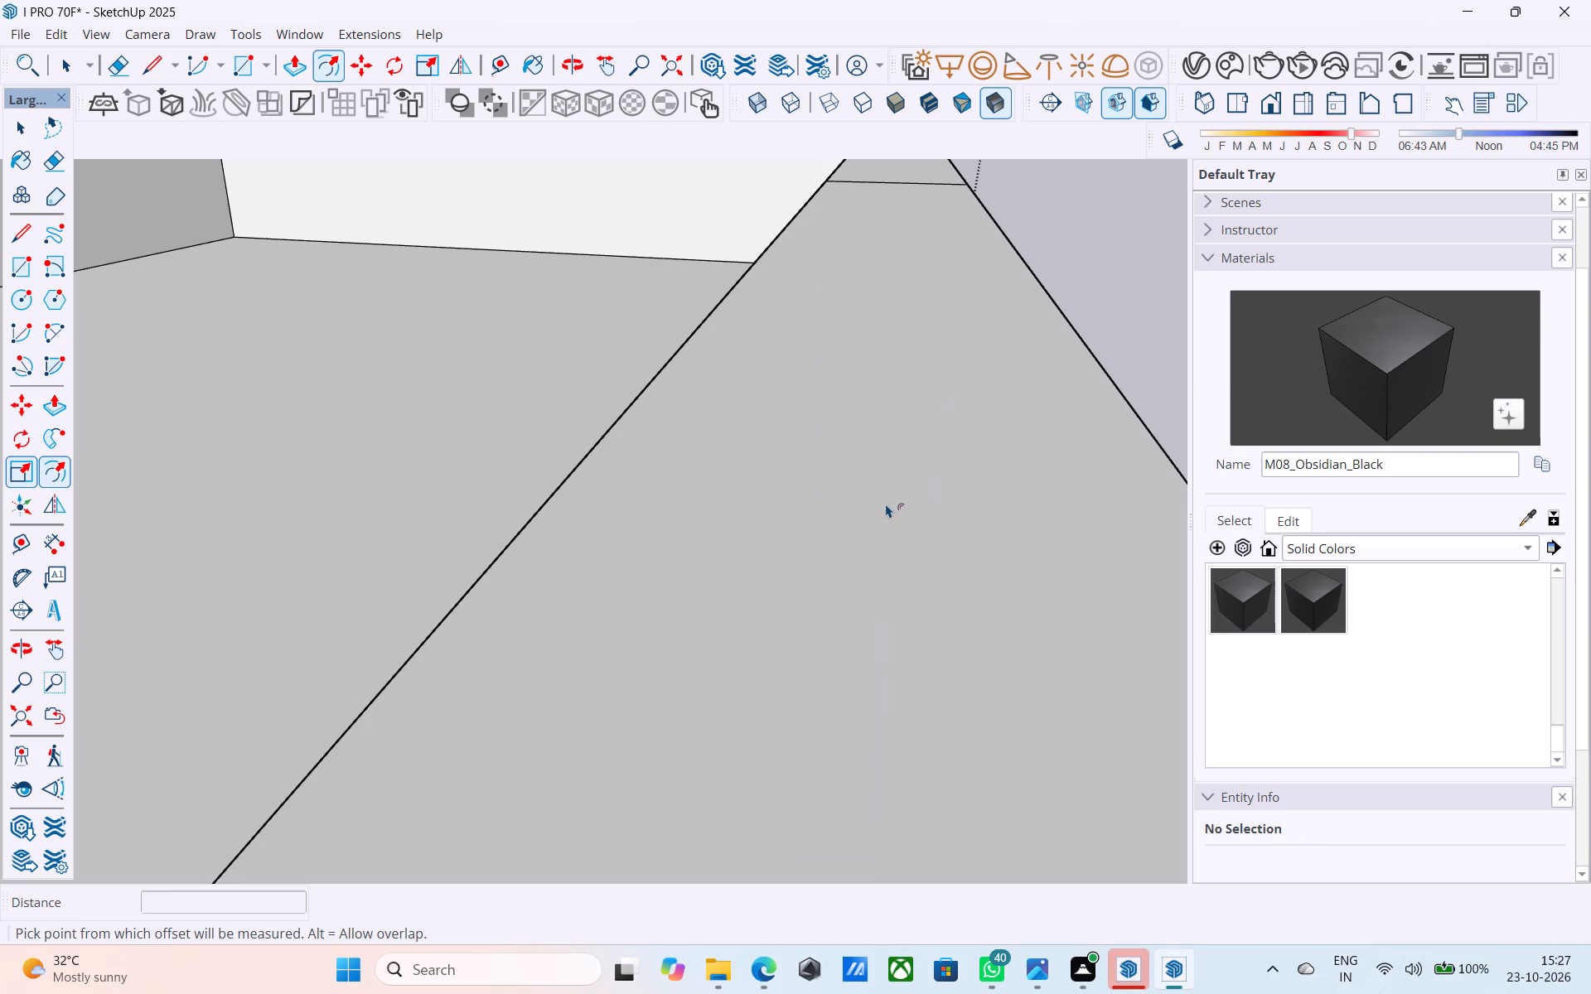
{"action": "key", "text": "space"}
{"action": "left_click", "coordinate": [886, 504]}
{"action": "key", "text": "f"}
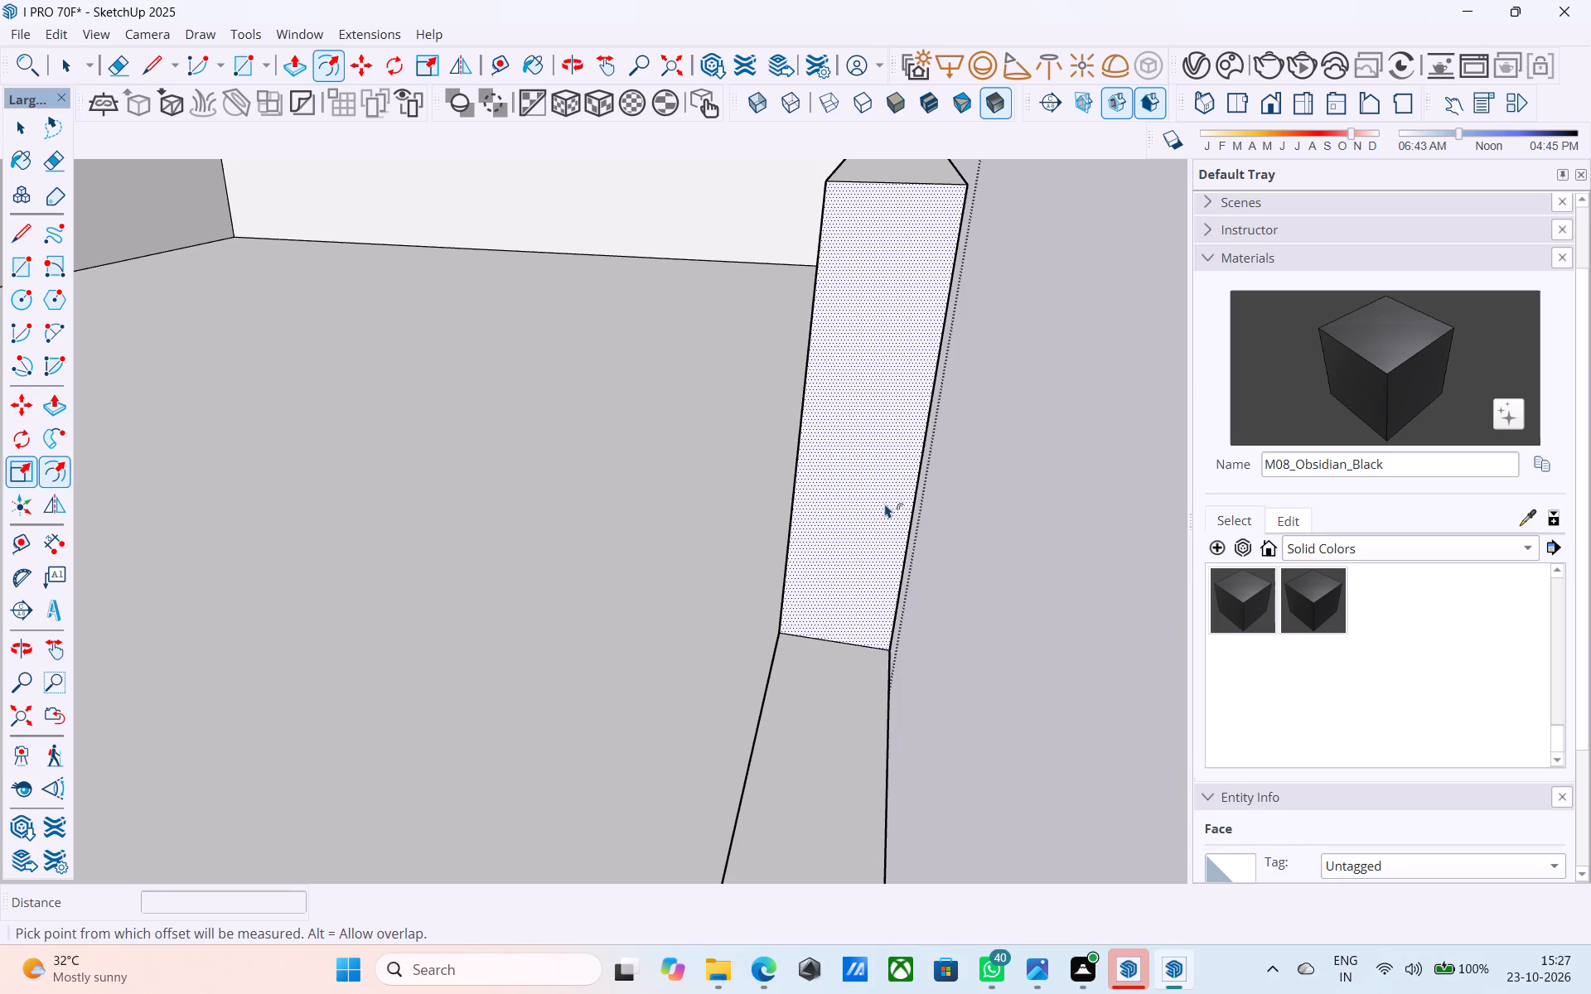
{"action": "left_click", "coordinate": [885, 504]}
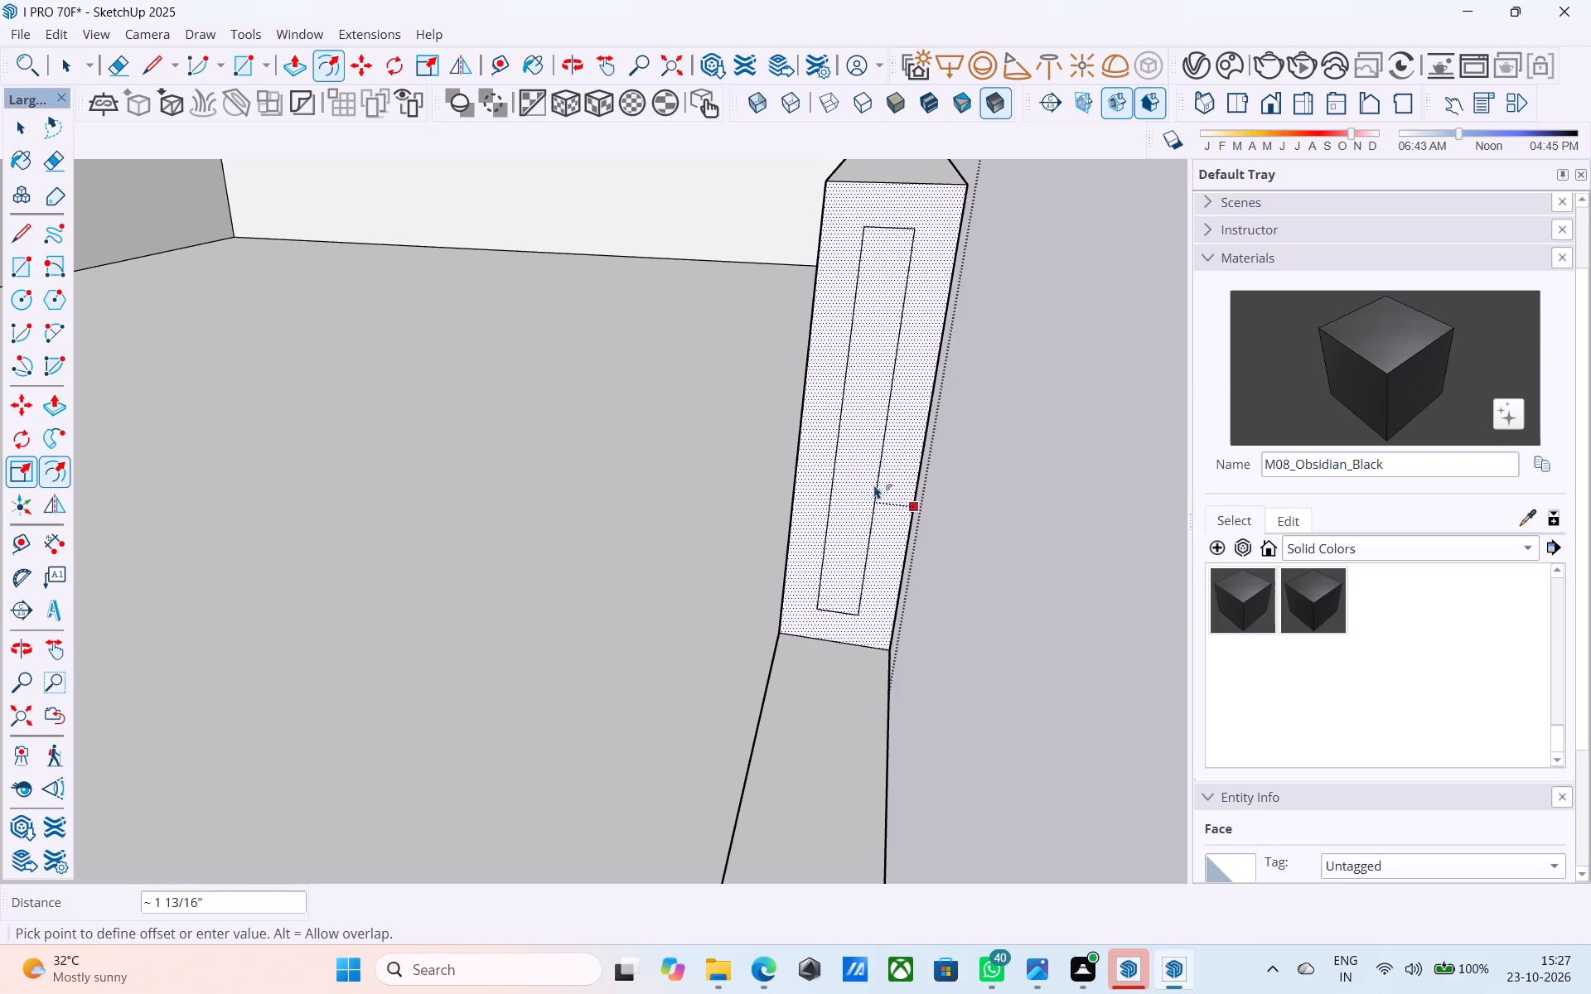
{"action": "type", "text": "2\""}
{"action": "key", "text": "Return"}
Copy the inset rectangle's top edge down to its bottom edge and divide the distance into 7 equal segments.
{"action": "key", "text": "space"}
{"action": "left_click", "coordinate": [875, 366]}
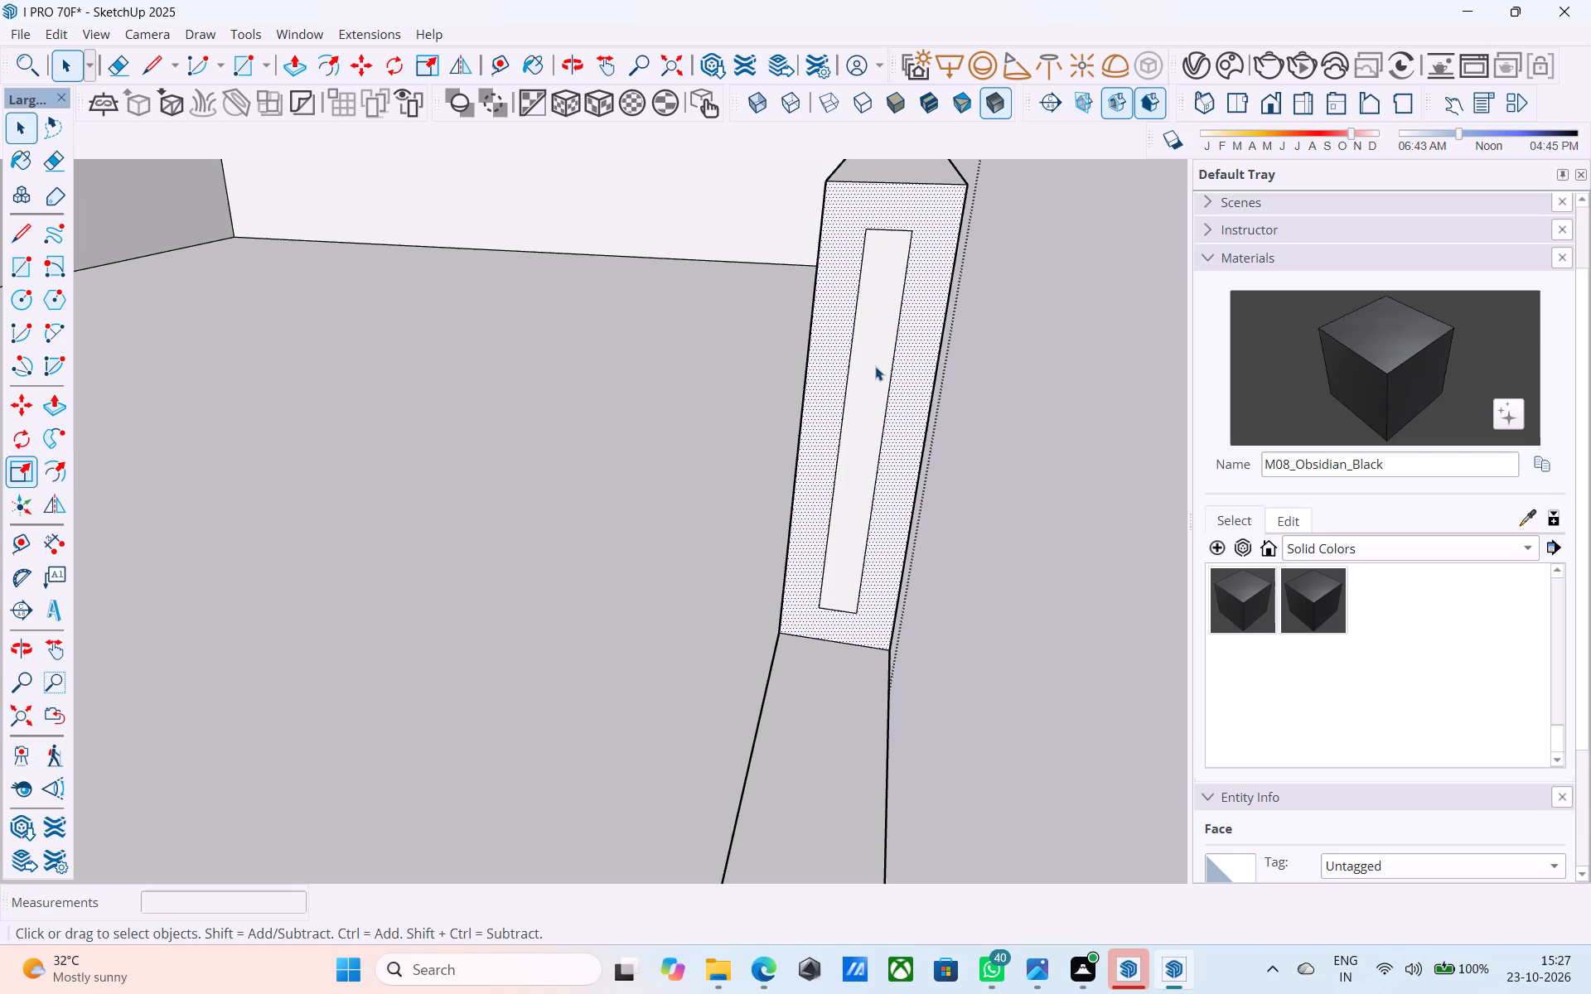
{"action": "left_click", "coordinate": [892, 230]}
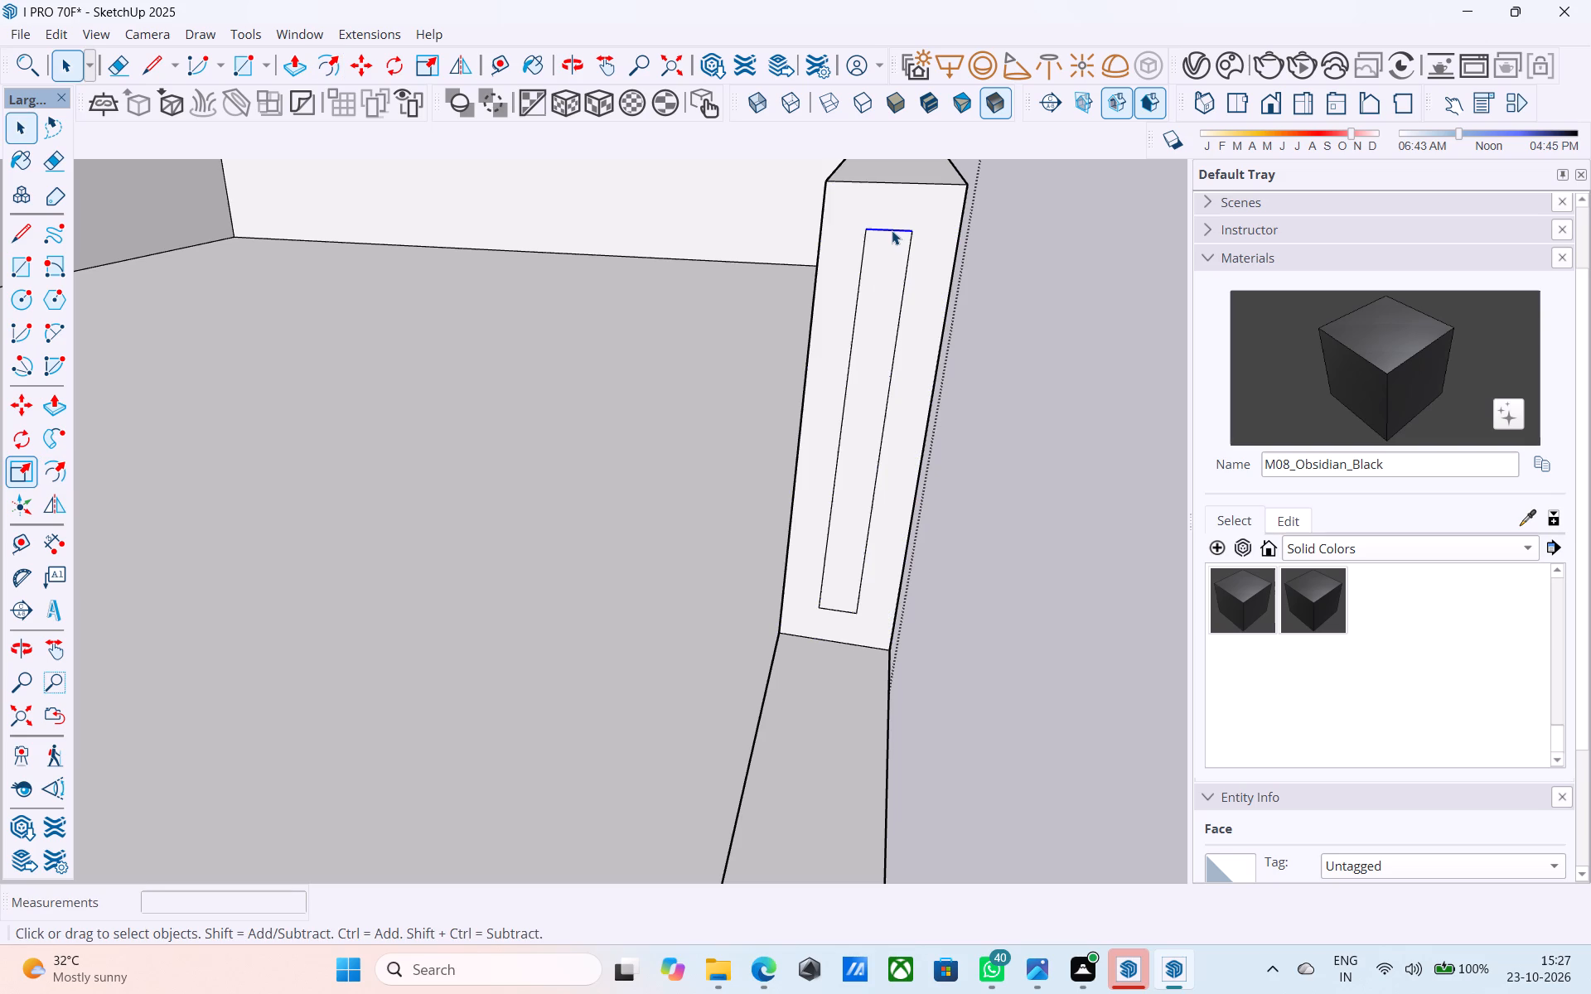
{"action": "key", "text": "m"}
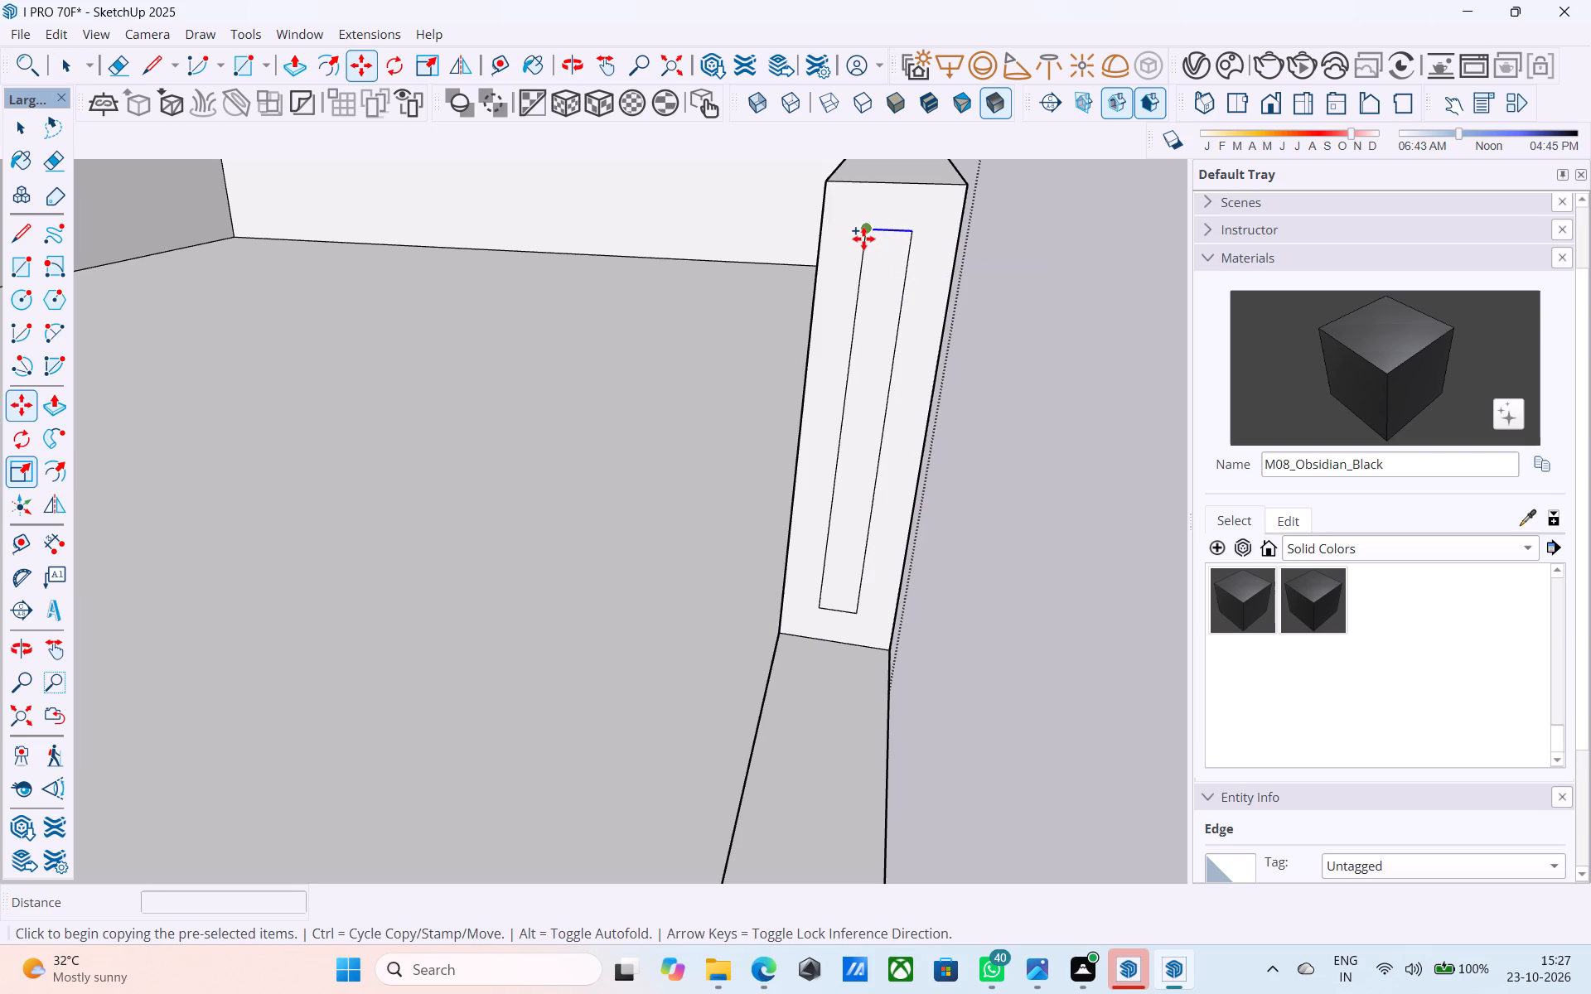
{"action": "left_click", "coordinate": [863, 239]}
{"action": "left_click", "coordinate": [827, 610]}
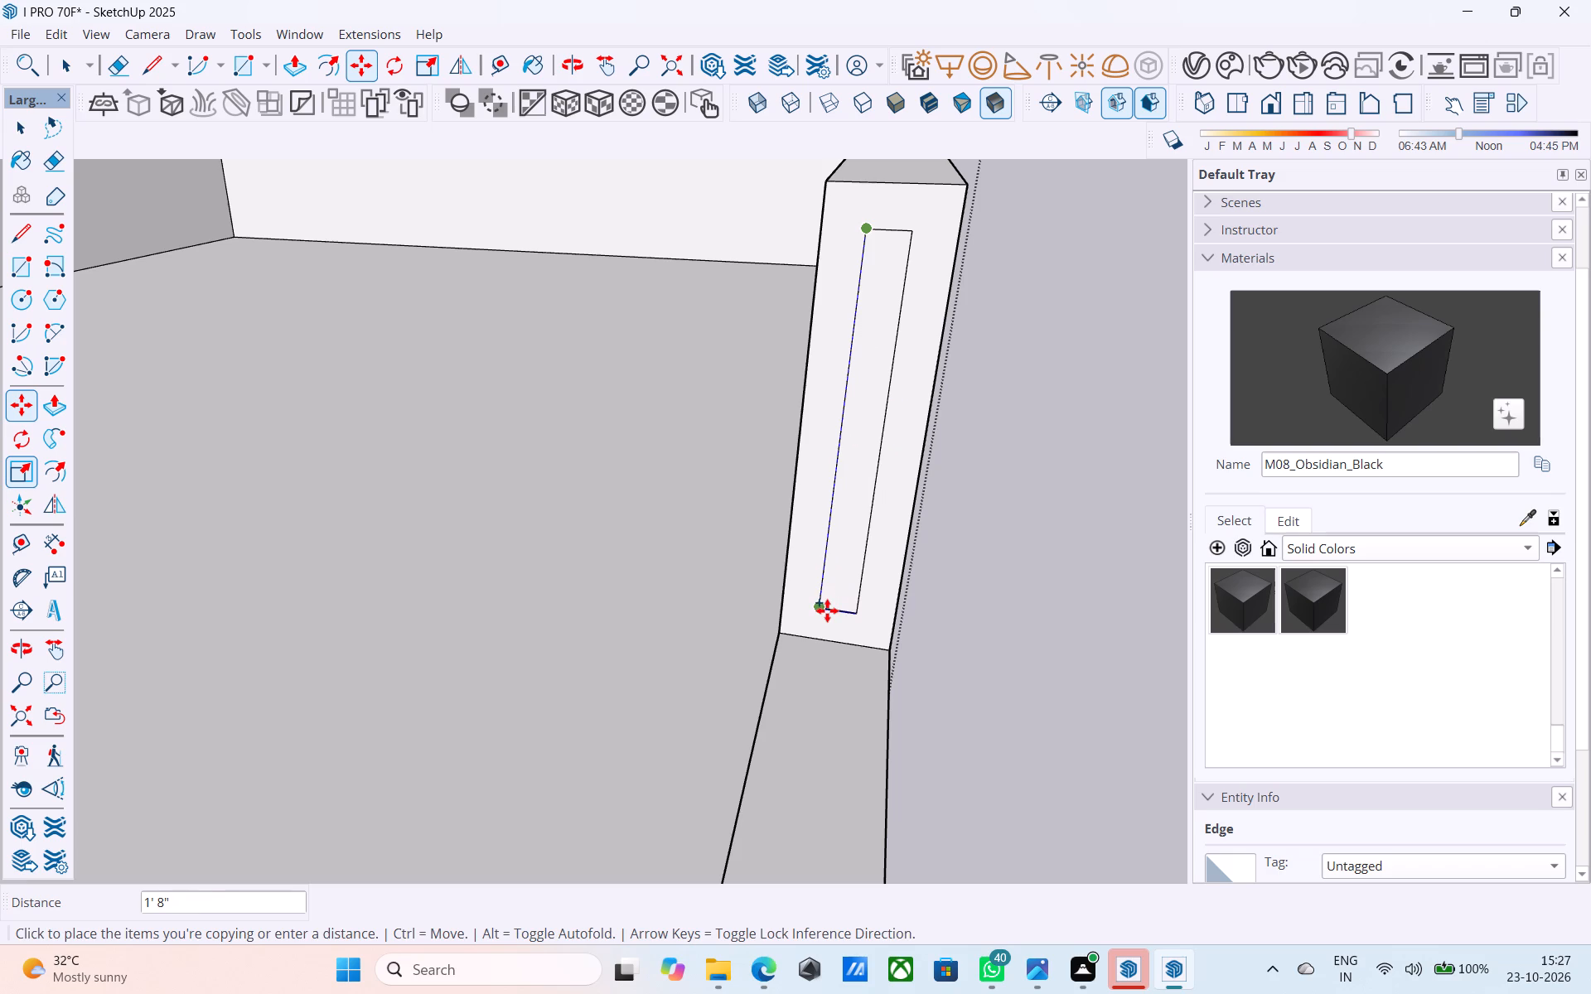
{"action": "key", "text": "slash"}
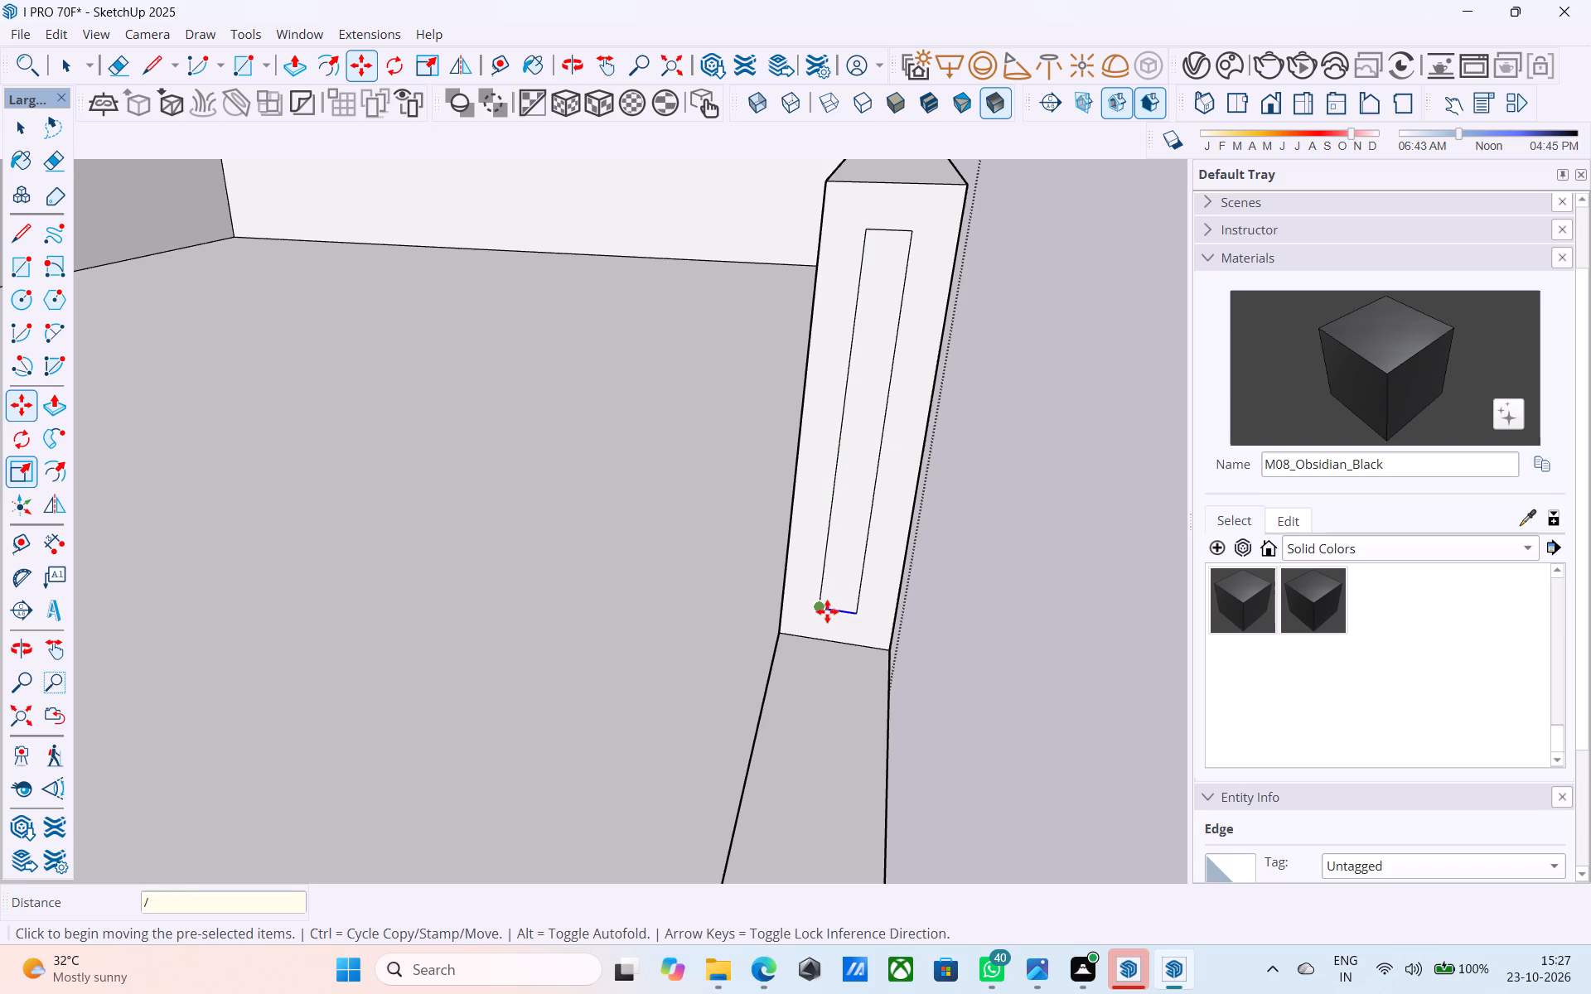
{"action": "key", "text": "7"}
{"action": "key", "text": "Return"}
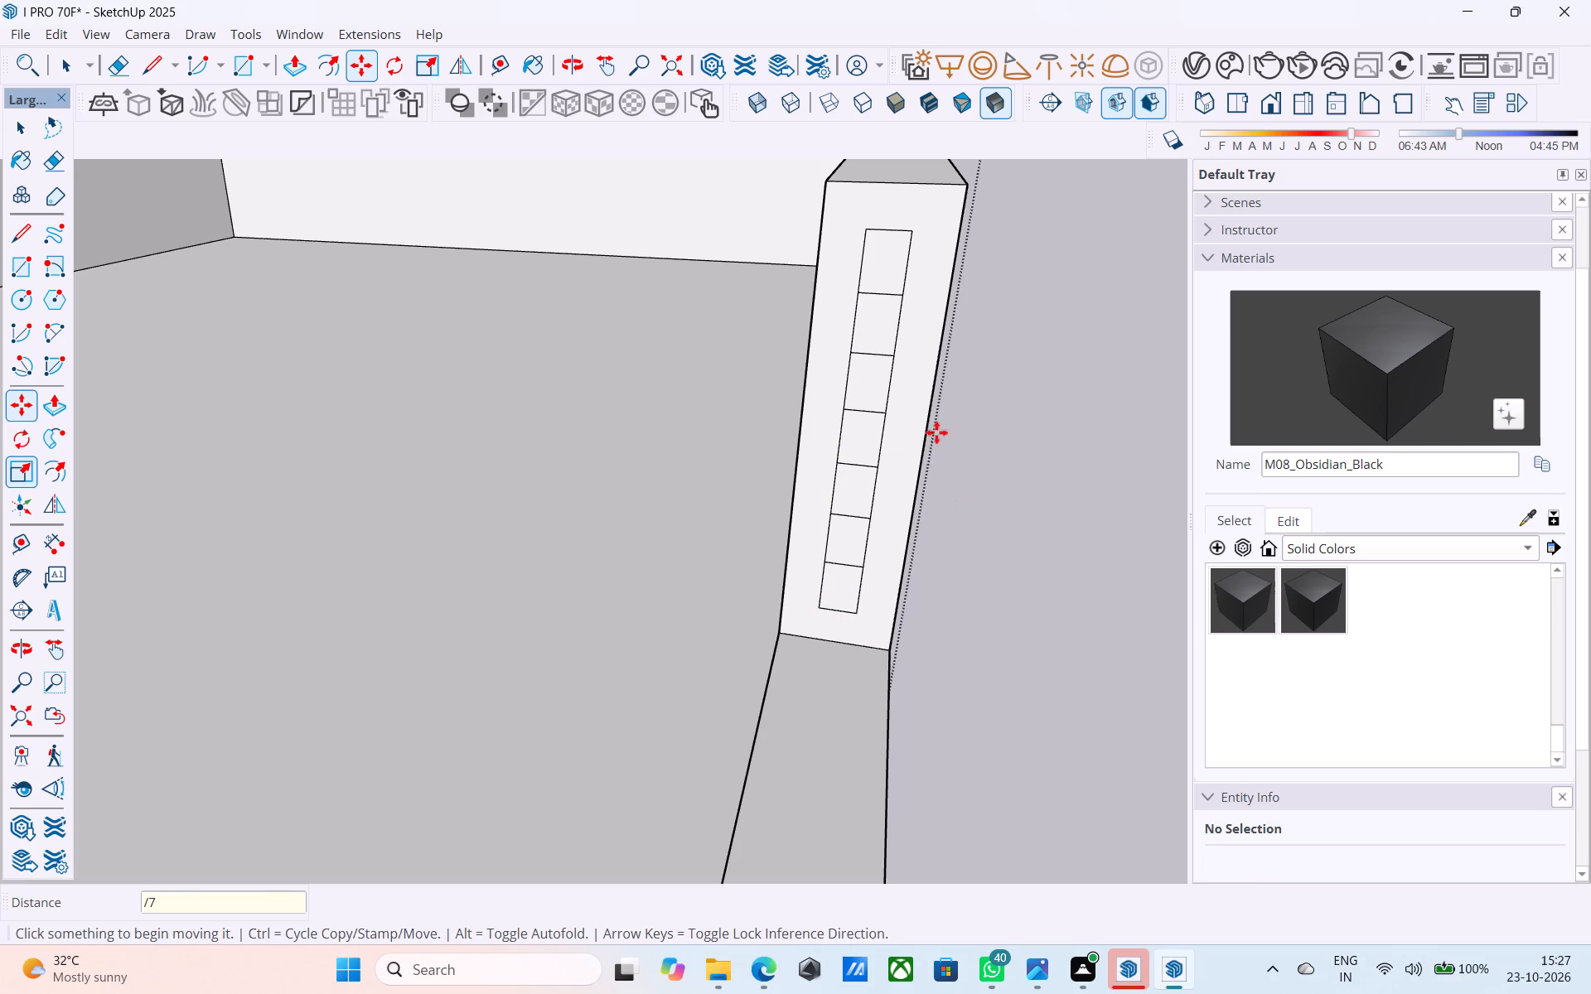
Pull the top segment 5' 10 7/8" across the opening to the front corner section as the first railing bar.
{"action": "key", "text": "space"}
{"action": "left_click", "coordinate": [878, 273]}
{"action": "key", "text": "p"}
{"action": "left_click", "coordinate": [878, 273]}
{"action": "scroll", "coordinate": [866, 328], "scroll_direction": "down", "scroll_amount": 3}
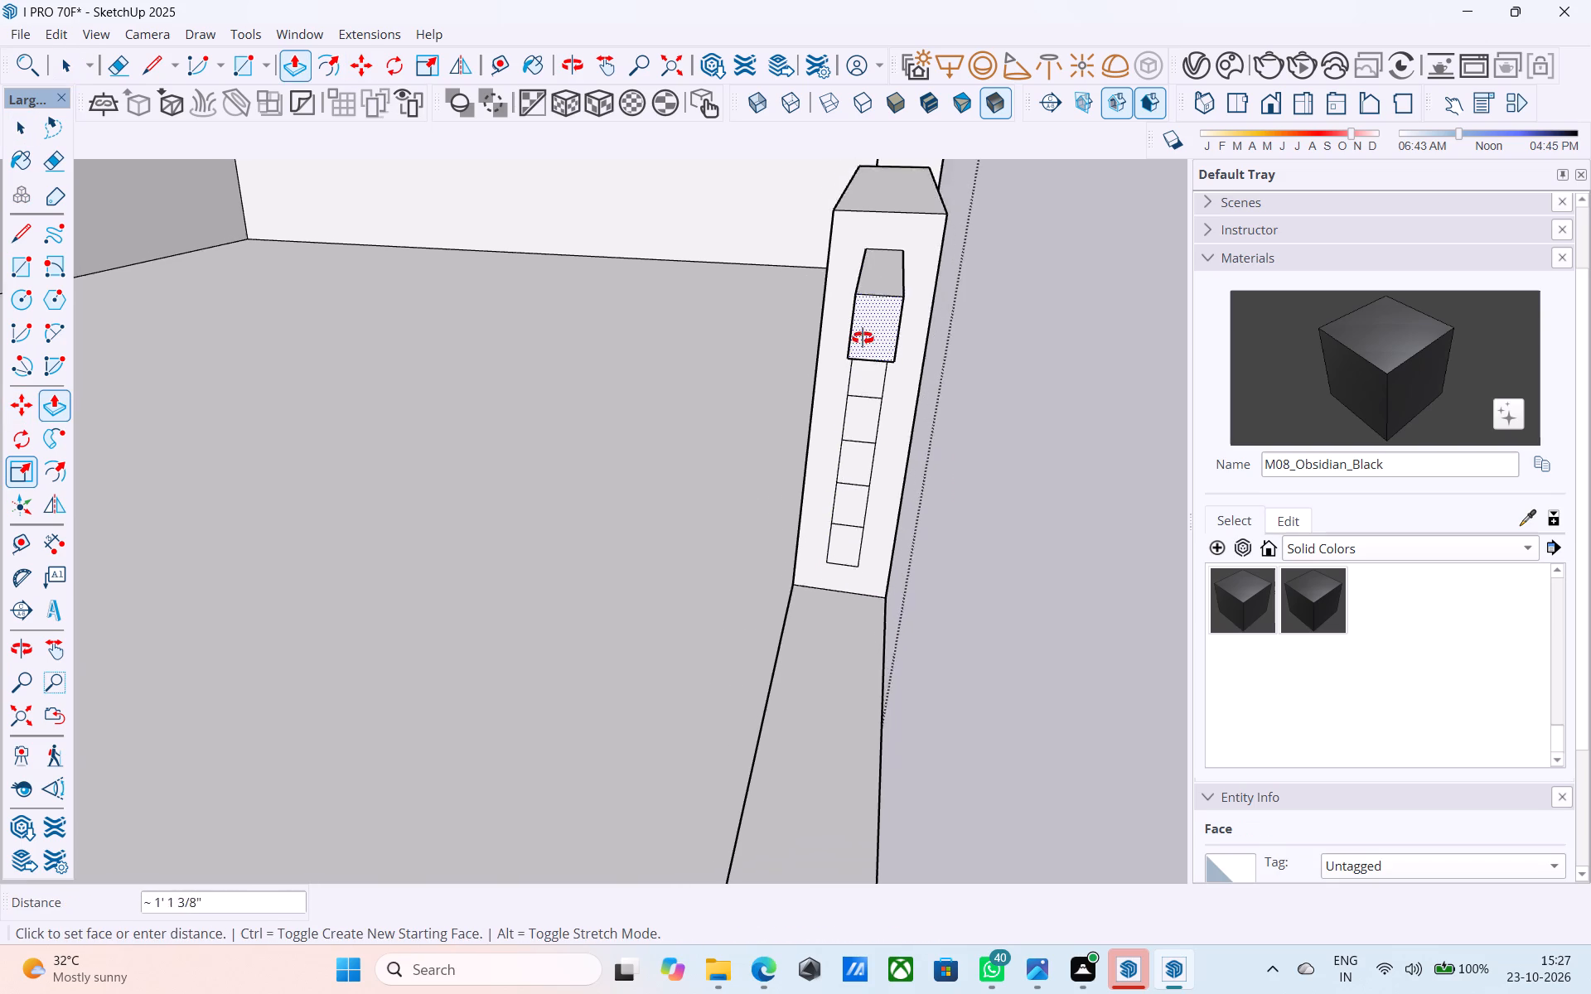
{"action": "middle_click_drag", "start_coordinate": [863, 338], "coordinate": [226, 308]}
{"action": "scroll", "coordinate": [302, 364], "scroll_direction": "down", "scroll_amount": 5}
{"action": "middle_click_drag", "start_coordinate": [302, 368], "coordinate": [462, 363]}
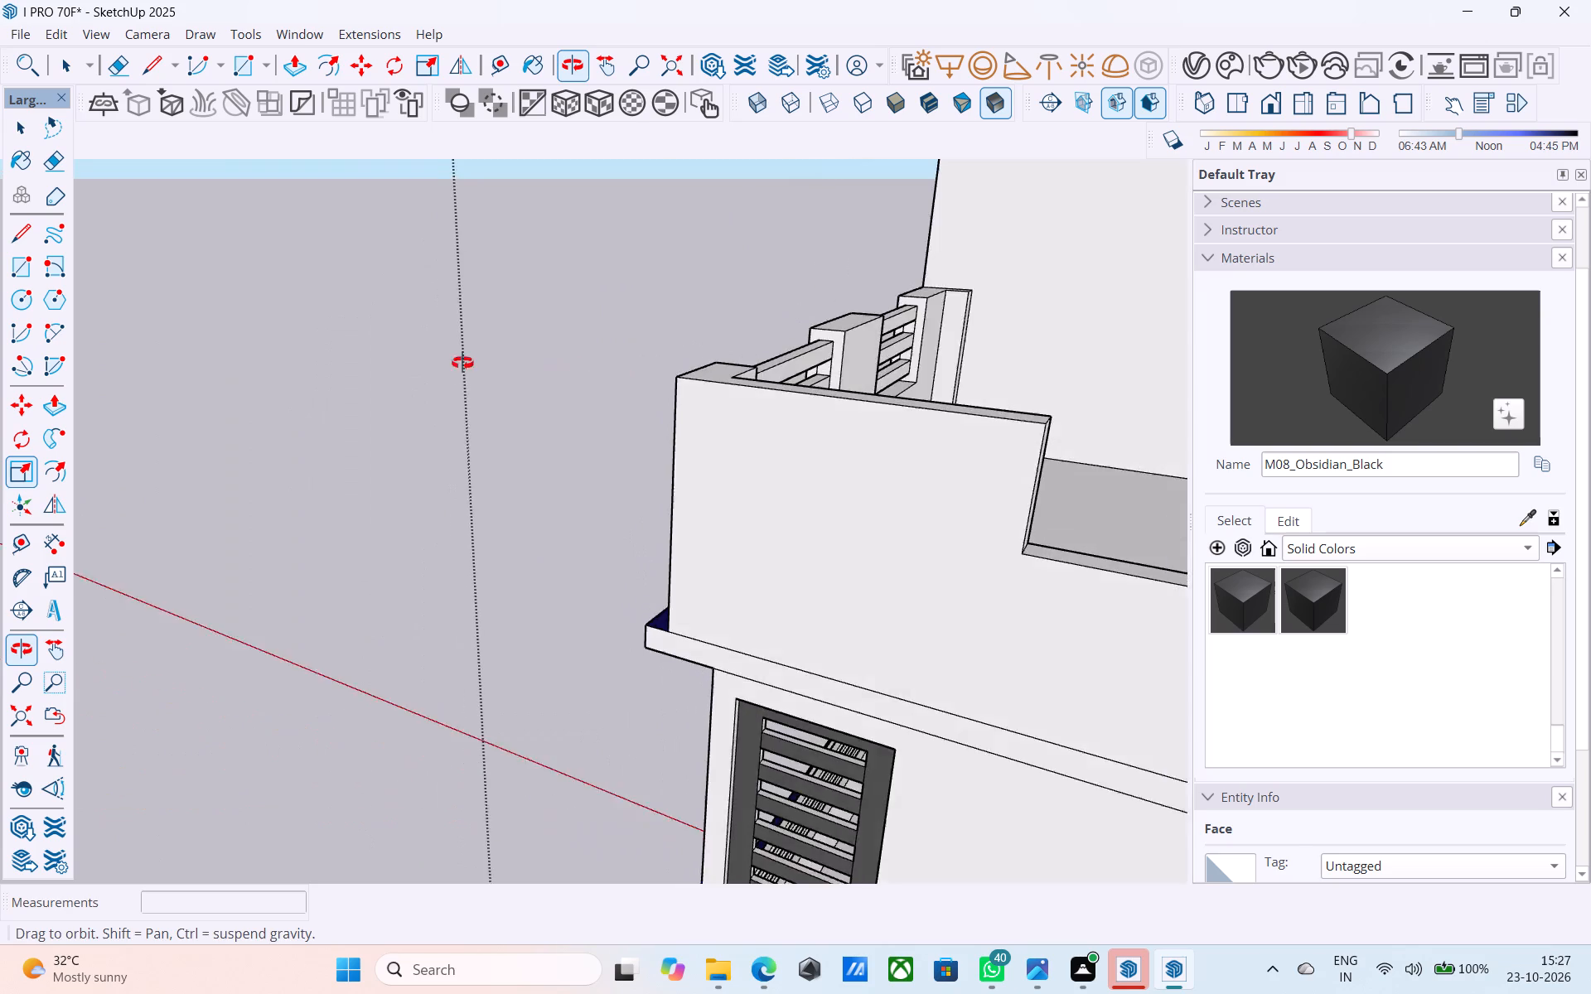
{"action": "middle_click_drag", "start_coordinate": [462, 363], "coordinate": [444, 371]}
{"action": "scroll", "coordinate": [452, 381], "scroll_direction": "down", "scroll_amount": 4}
{"action": "middle_click_drag", "start_coordinate": [749, 464], "coordinate": [637, 461], "text": "shift"}
{"action": "scroll", "coordinate": [648, 466], "scroll_direction": "up", "scroll_amount": 9}
{"action": "left_click", "coordinate": [686, 416]}
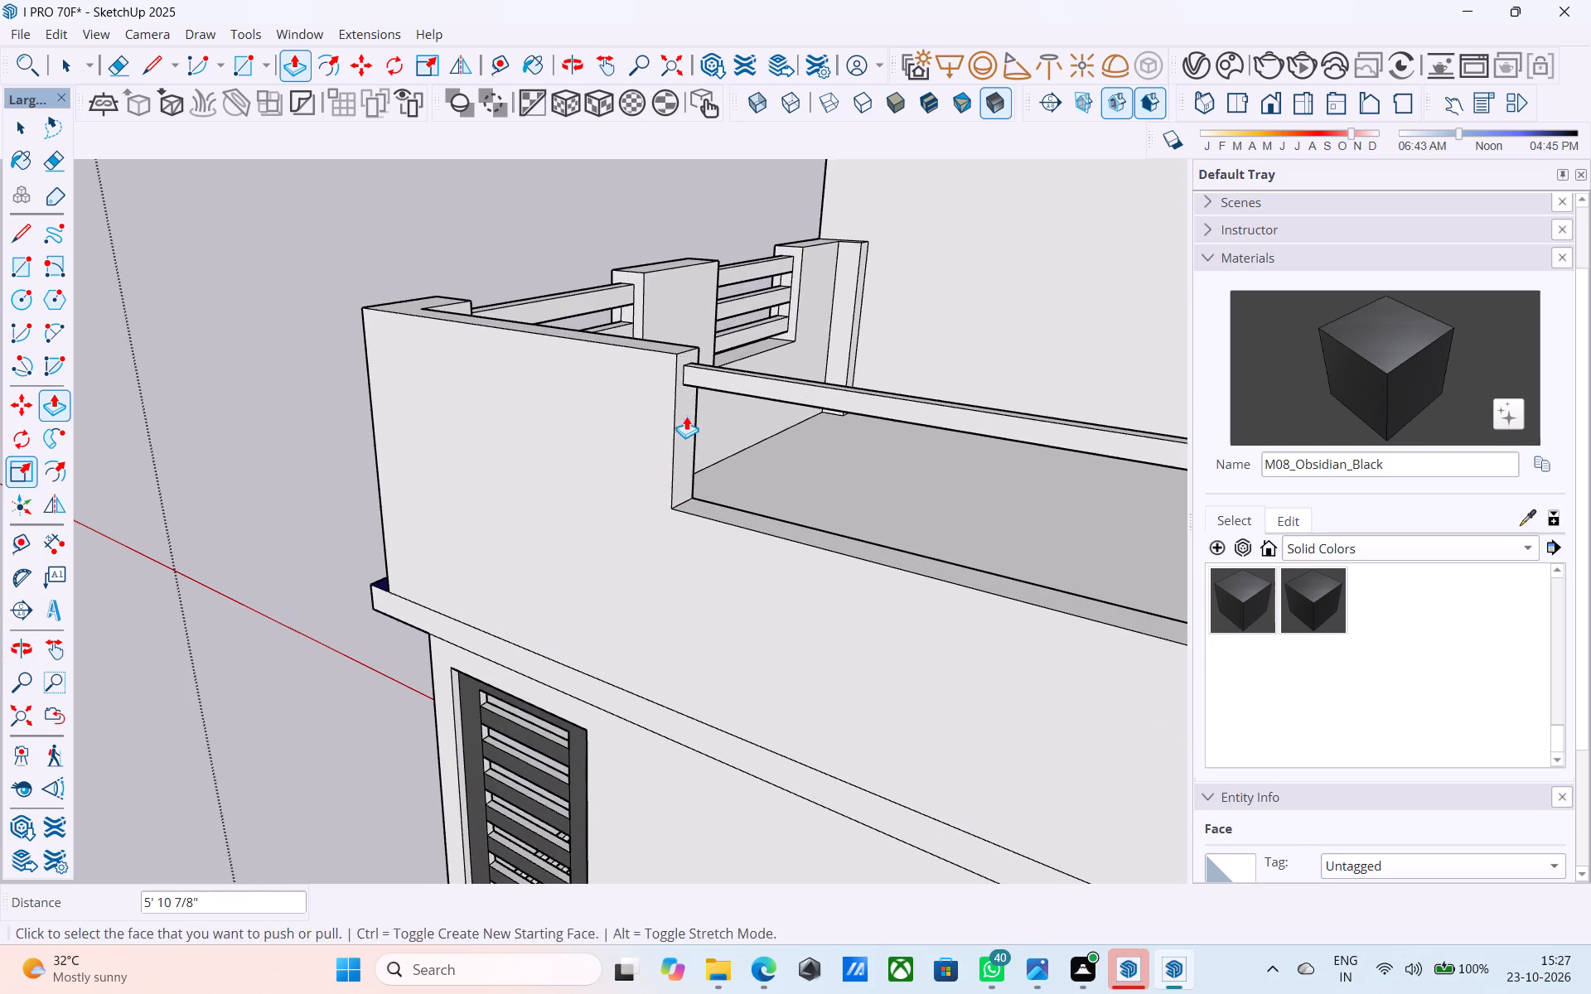
Pull the third, fifth and seventh segments across the same opening by the same distance to form the remaining bars.
{"action": "middle_click_drag", "start_coordinate": [689, 419], "coordinate": [1027, 417], "text": "shift"}
{"action": "scroll", "coordinate": [818, 437], "scroll_direction": "up", "scroll_amount": 14}
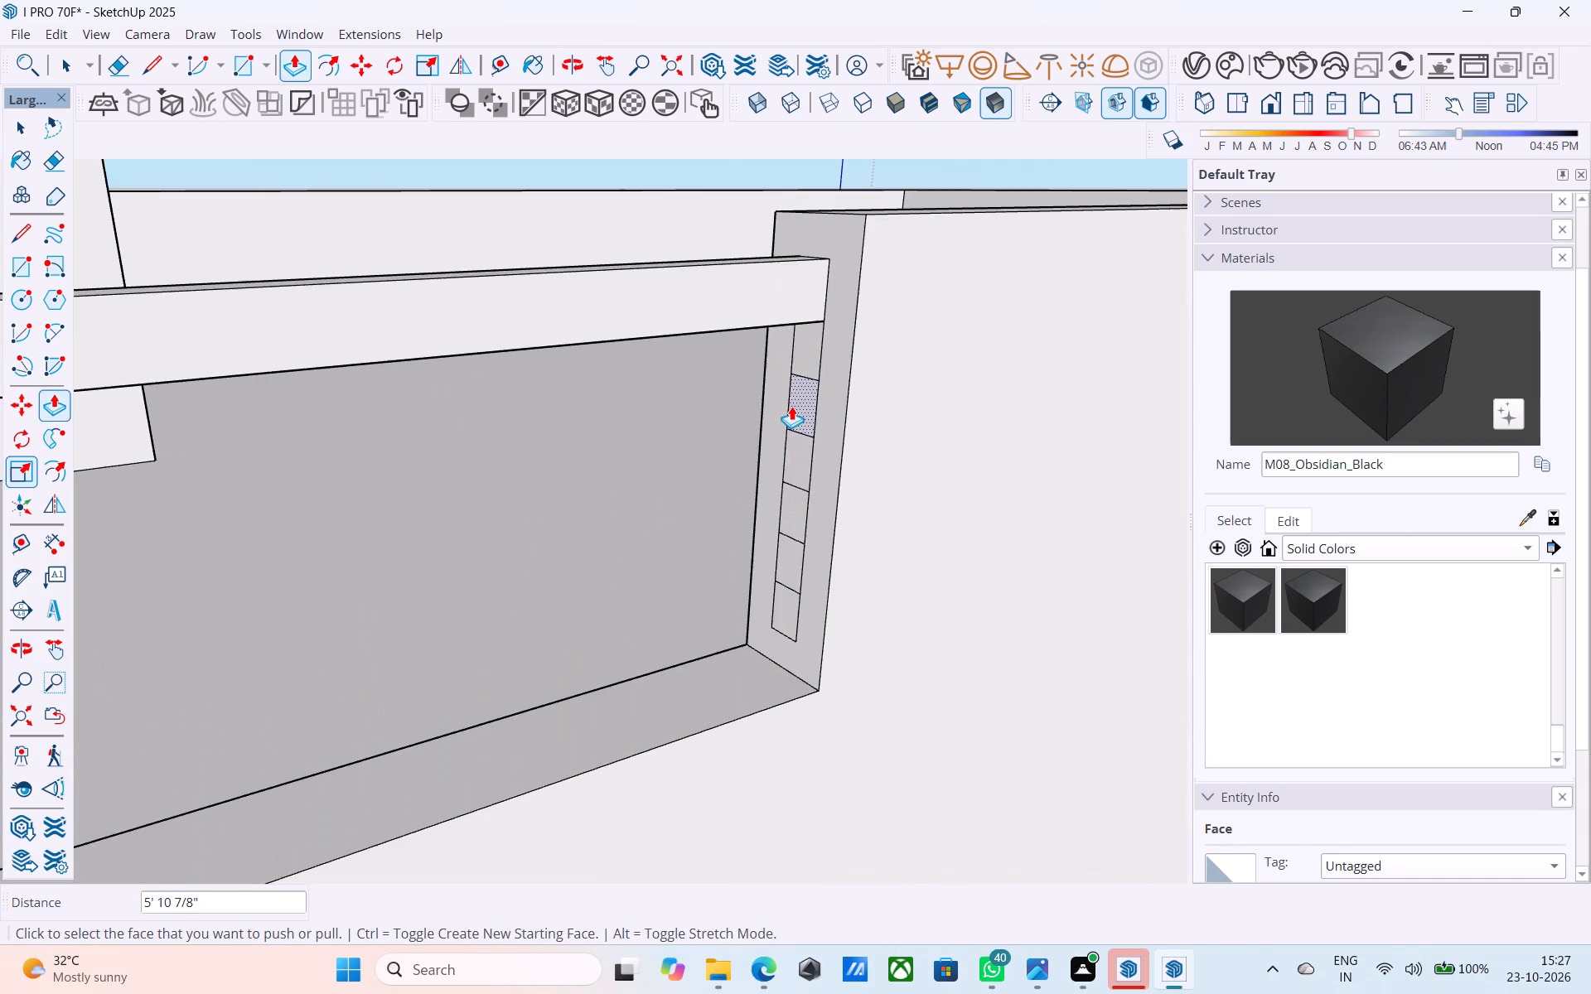
{"action": "double_click", "coordinate": [792, 406]}
{"action": "double_click", "coordinate": [798, 498]}
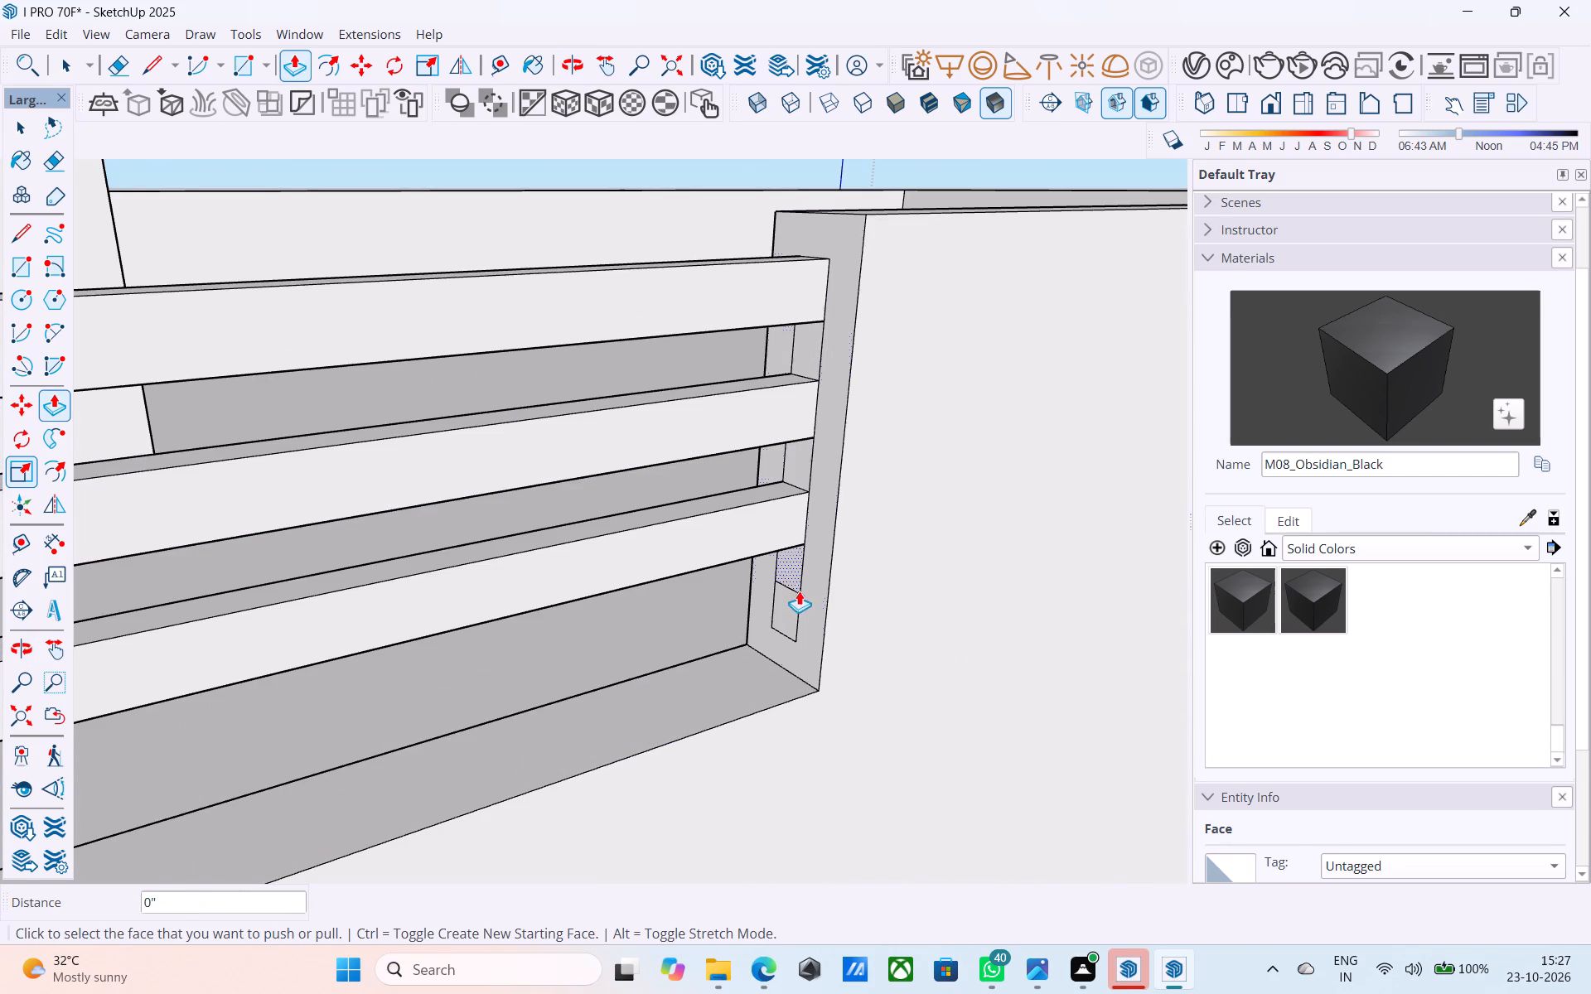
{"action": "double_click", "coordinate": [791, 599]}
{"action": "scroll", "coordinate": [791, 596], "scroll_direction": "down", "scroll_amount": 19}
Offset the outline of the middle pillar's opposite end face, towards the projecting strip, inward by 2".
{"action": "middle_click_drag", "start_coordinate": [885, 552], "coordinate": [812, 614]}
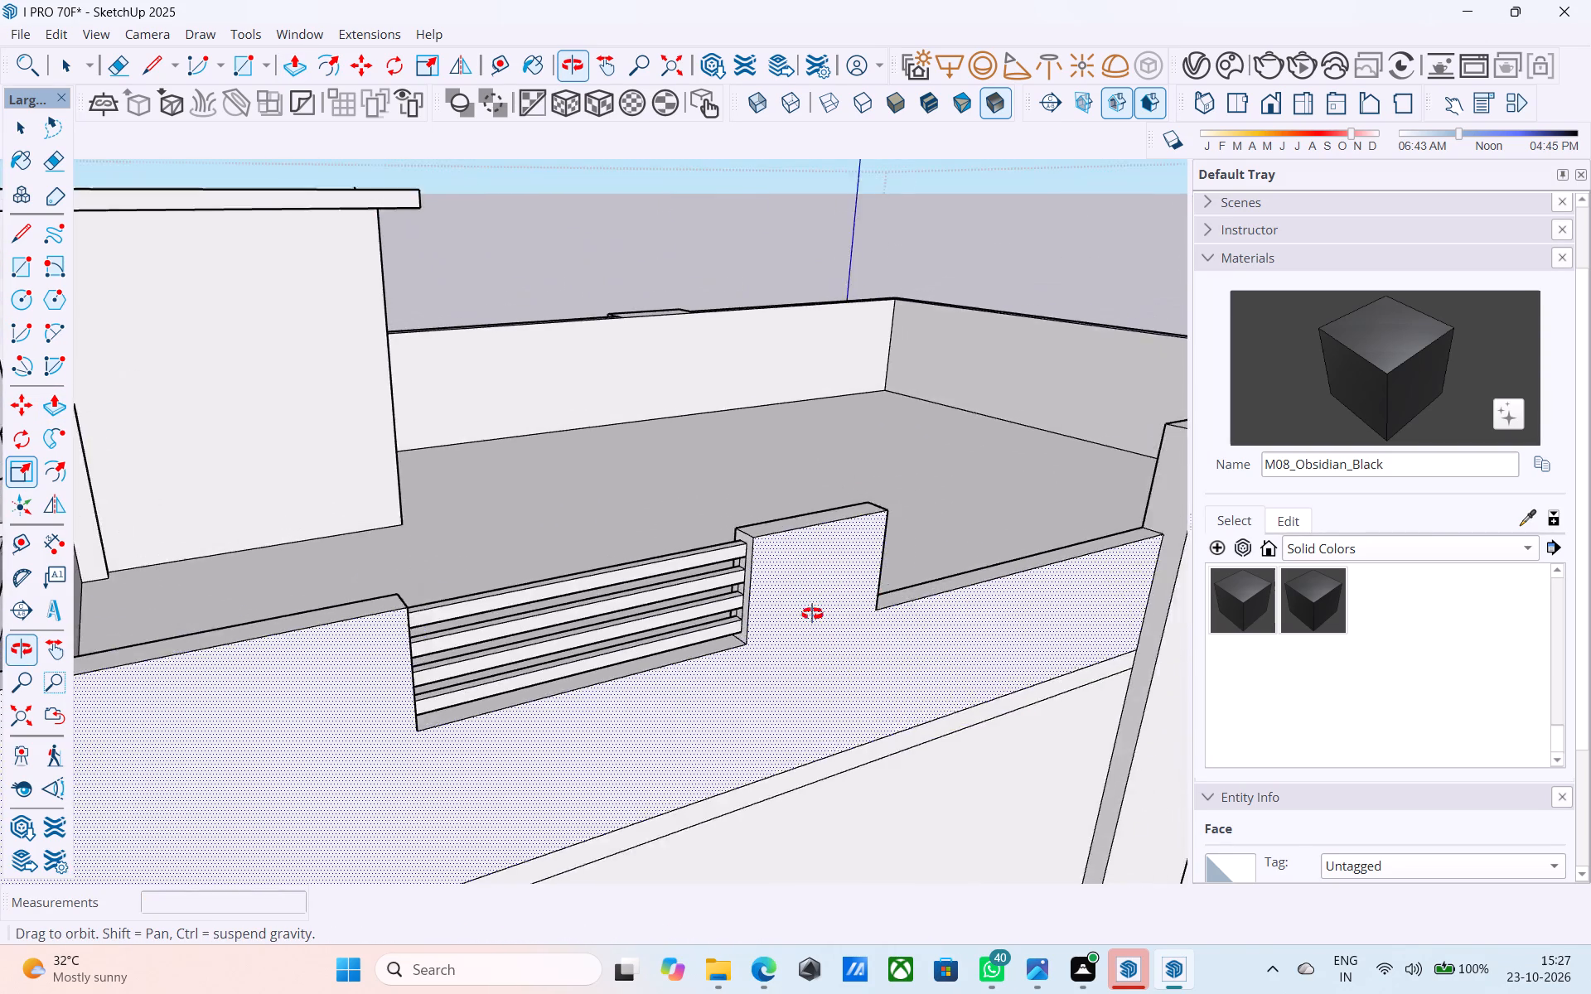
{"action": "middle_click_drag", "start_coordinate": [812, 614], "coordinate": [996, 549]}
{"action": "scroll", "coordinate": [884, 474], "scroll_direction": "down", "scroll_amount": 4}
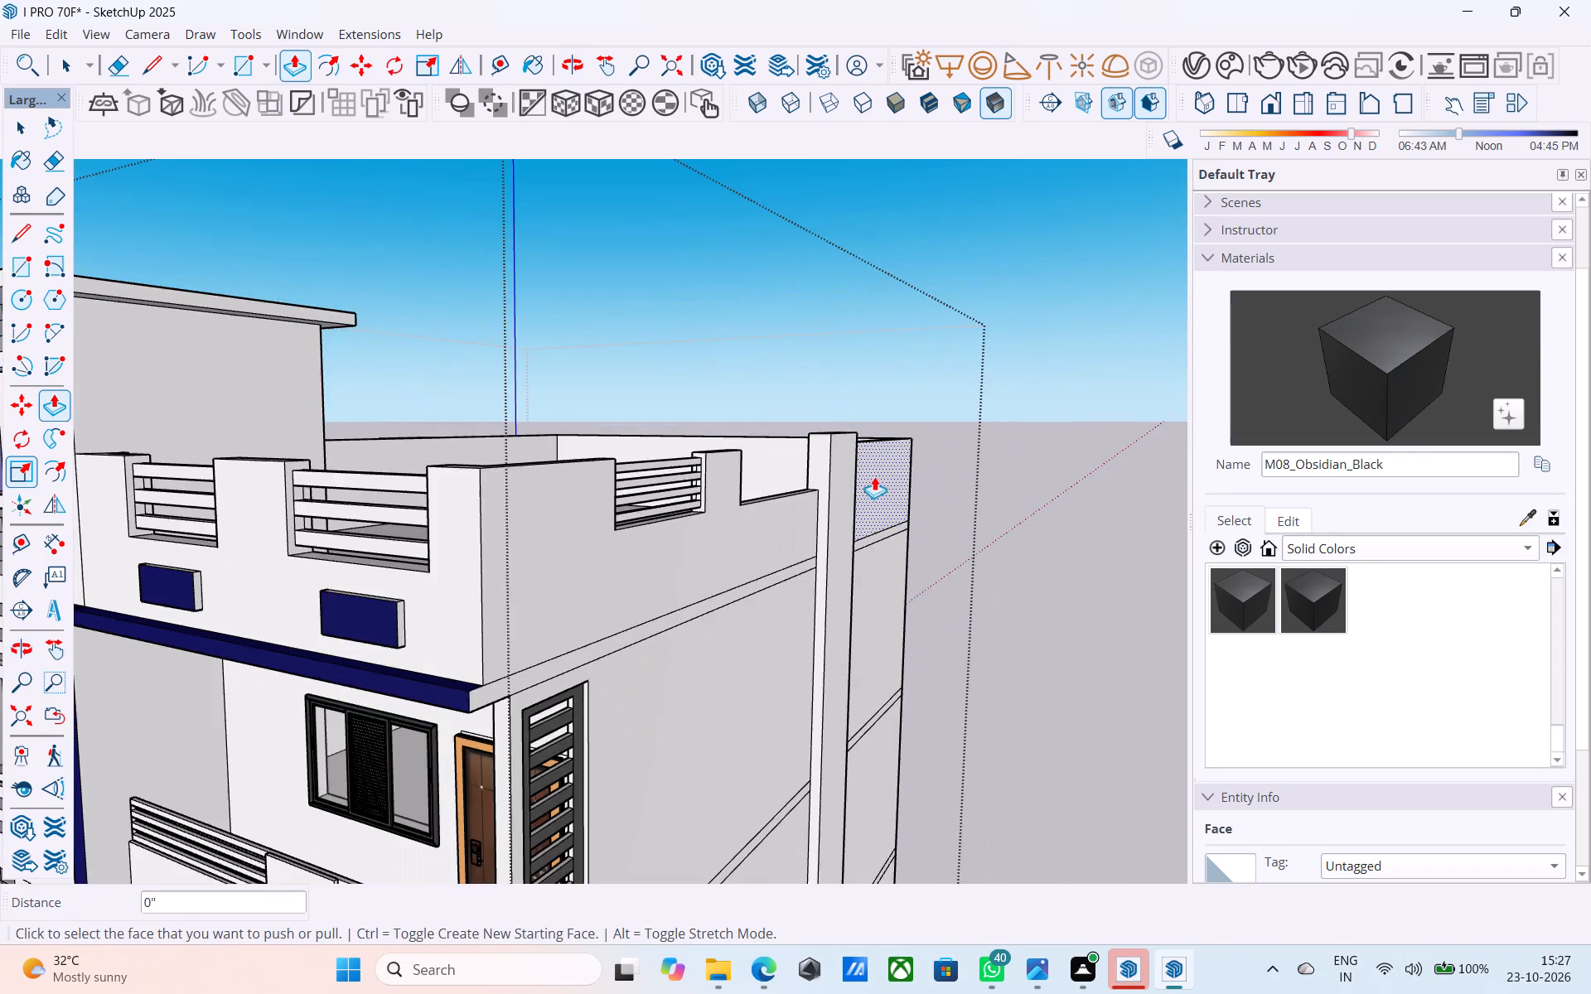
{"action": "middle_click_drag", "start_coordinate": [874, 478], "coordinate": [947, 532]}
{"action": "scroll", "coordinate": [859, 518], "scroll_direction": "up", "scroll_amount": 5}
{"action": "scroll", "coordinate": [845, 519], "scroll_direction": "down", "scroll_amount": 1}
{"action": "middle_click_drag", "start_coordinate": [844, 519], "coordinate": [1105, 475], "text": "shift"}
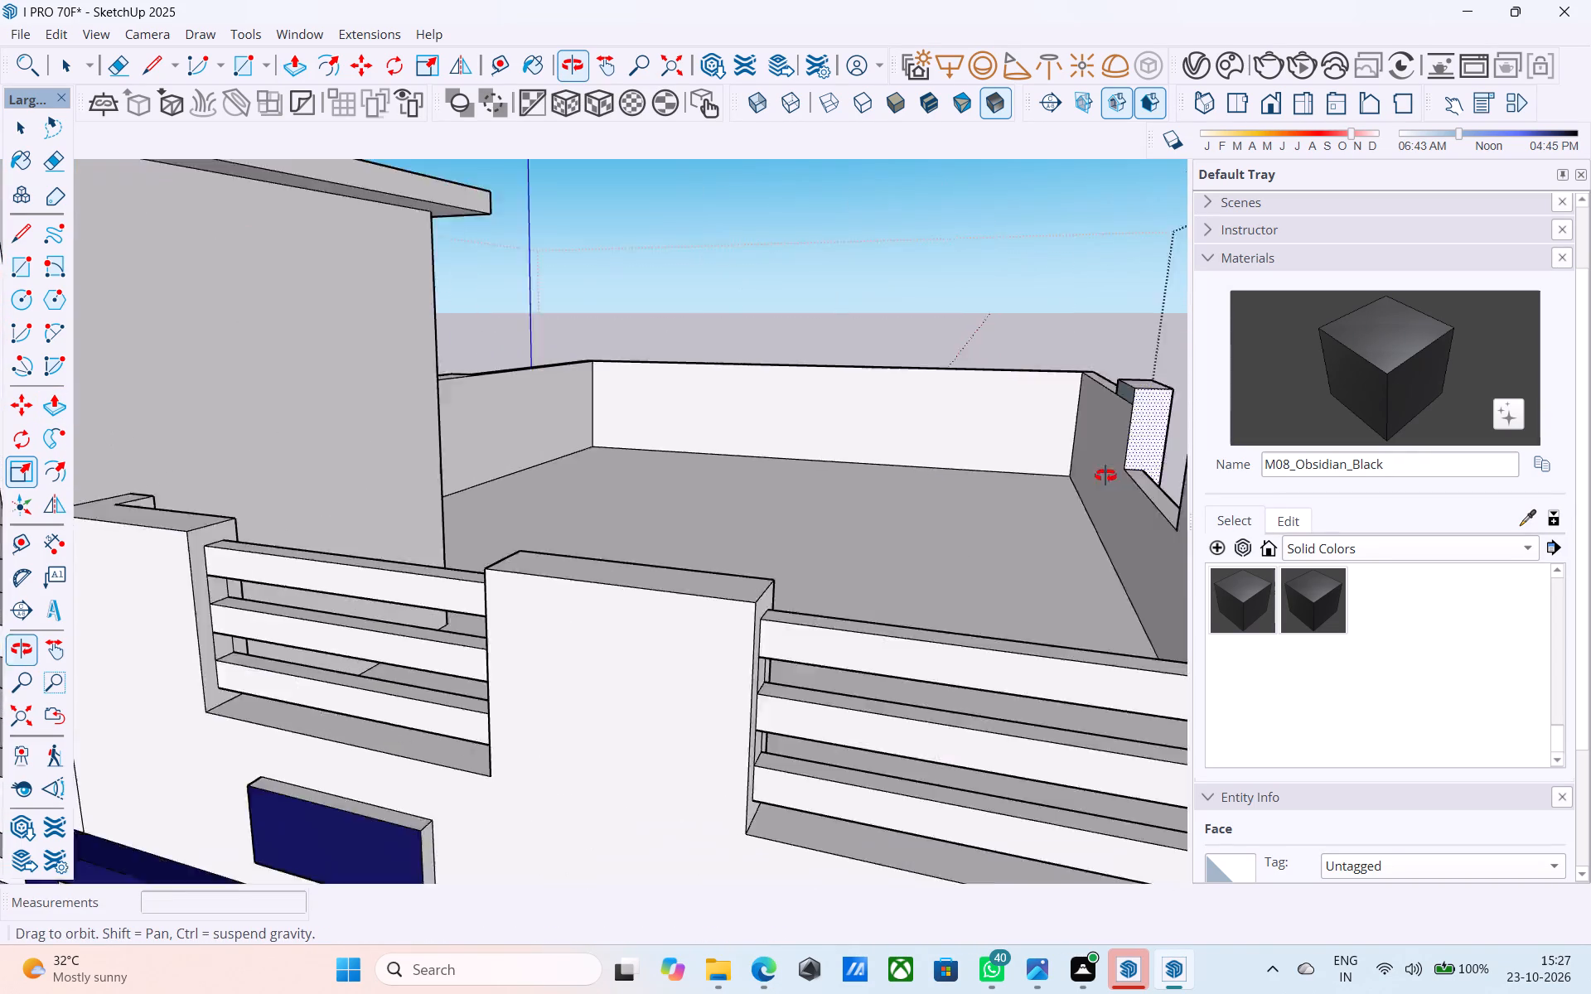
{"action": "middle_click_drag", "start_coordinate": [1105, 475], "coordinate": [617, 480], "text": "shift"}
{"action": "scroll", "coordinate": [847, 420], "scroll_direction": "down", "scroll_amount": 6}
{"action": "middle_click_drag", "start_coordinate": [912, 423], "coordinate": [552, 484]}
{"action": "scroll", "coordinate": [351, 421], "scroll_direction": "up", "scroll_amount": 5}
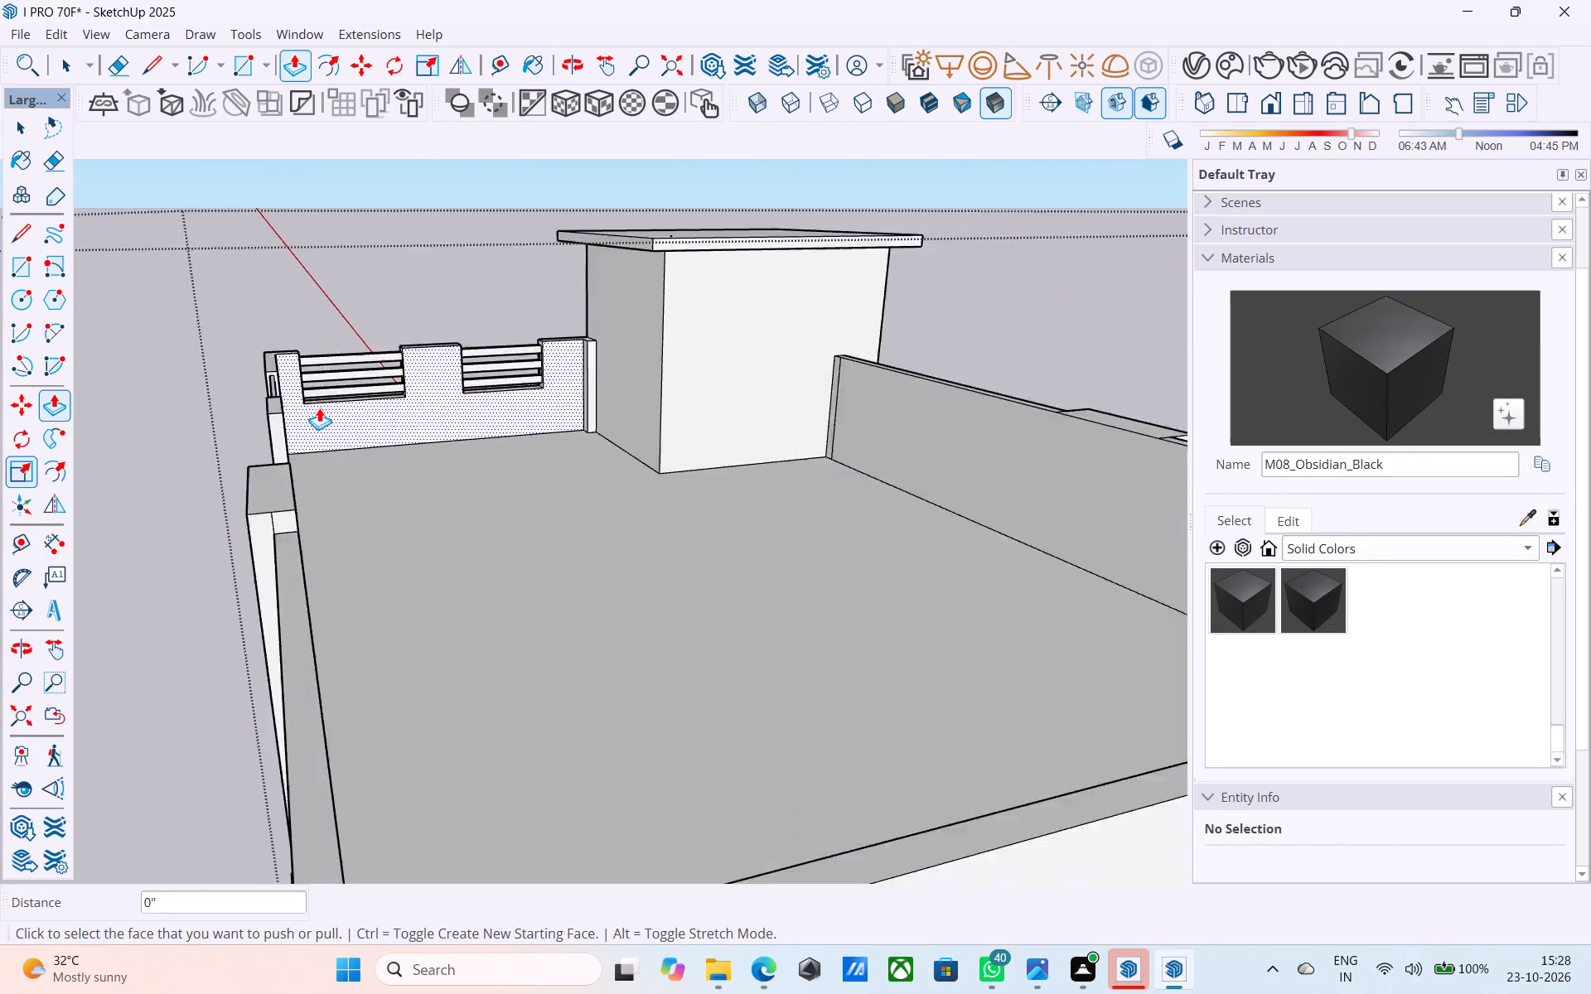
{"action": "scroll", "coordinate": [319, 408], "scroll_direction": "up", "scroll_amount": 3}
{"action": "middle_click_drag", "start_coordinate": [293, 417], "coordinate": [360, 429]}
{"action": "scroll", "coordinate": [330, 504], "scroll_direction": "up", "scroll_amount": 7}
{"action": "key", "text": "space"}
{"action": "middle_click_drag", "start_coordinate": [347, 517], "coordinate": [324, 518]}
{"action": "left_click", "coordinate": [388, 474]}
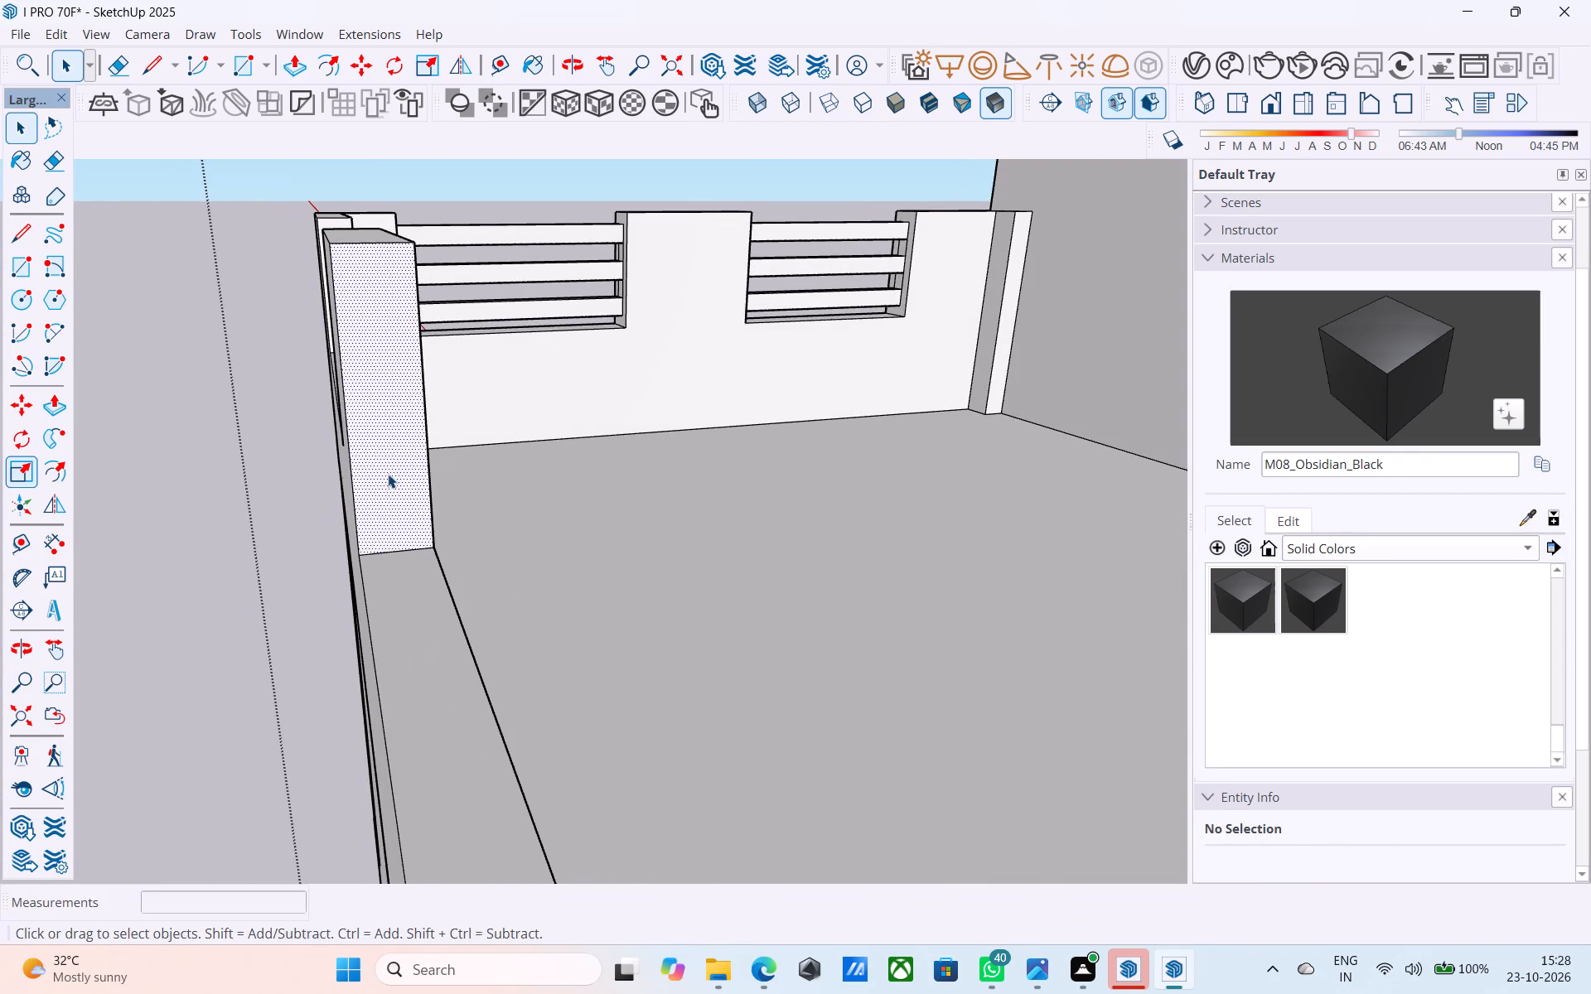
{"action": "key", "text": "f"}
{"action": "left_click", "coordinate": [388, 474]}
{"action": "type", "text": "2\""}
{"action": "key", "text": "Return"}
{"action": "key", "text": "space"}
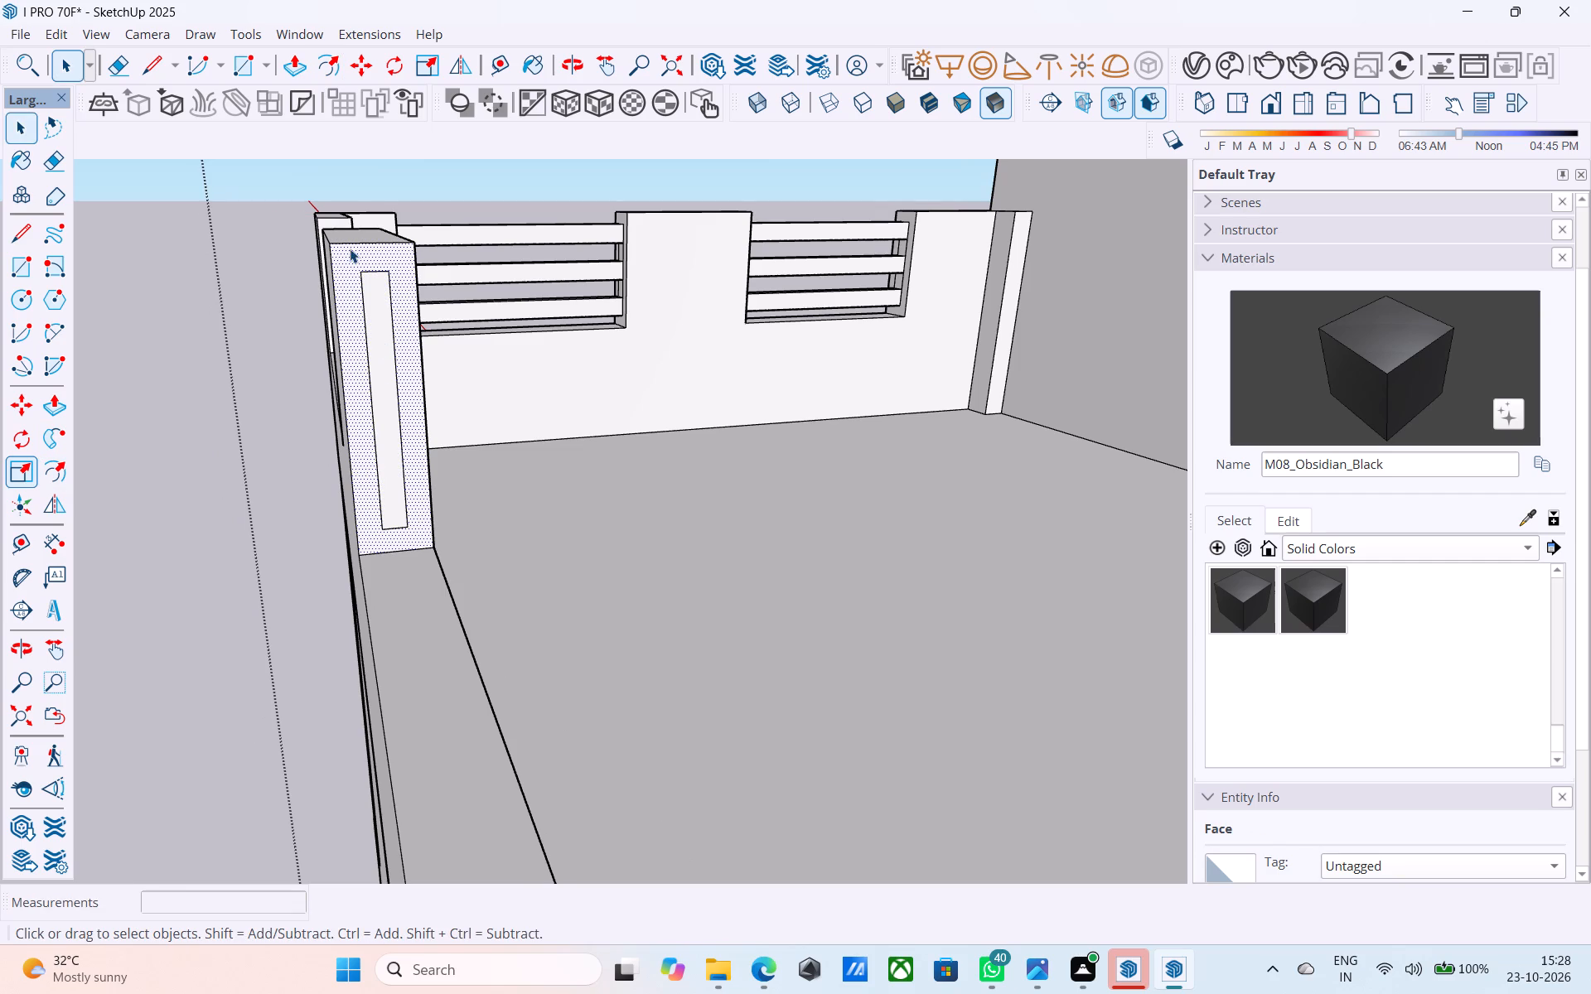
Copy the new inset rectangle's top edge down to its bottom edge and divide the distance into 7 equal segments.
{"action": "left_click", "coordinate": [371, 271]}
{"action": "key", "text": "m"}
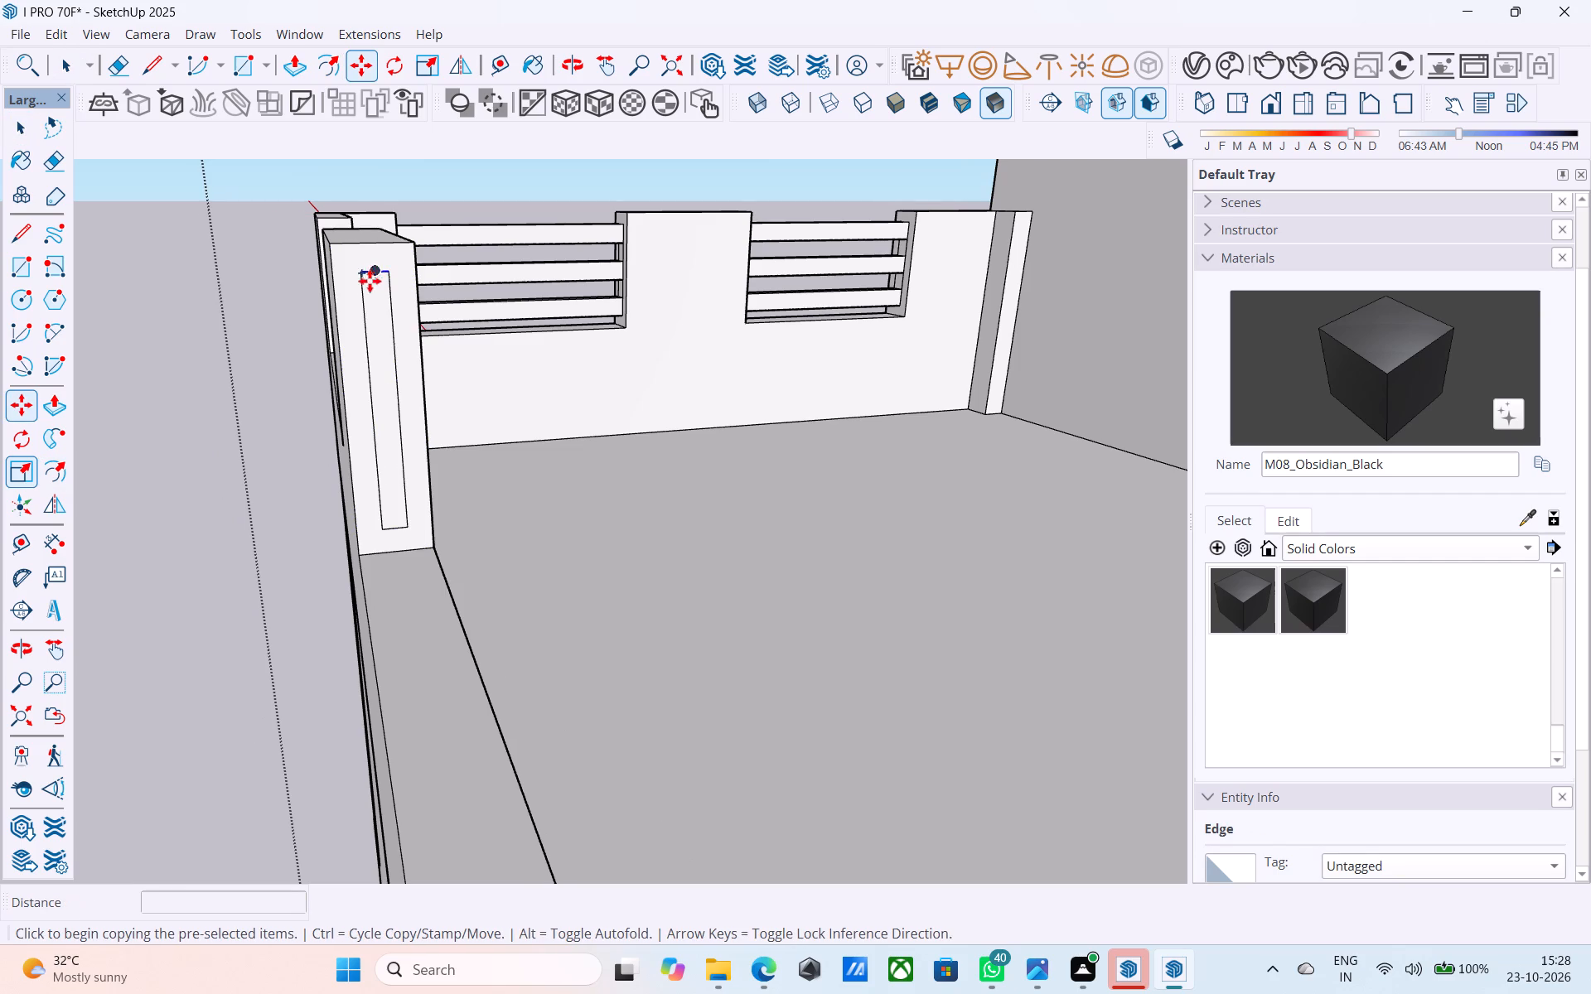
{"action": "left_click", "coordinate": [361, 282]}
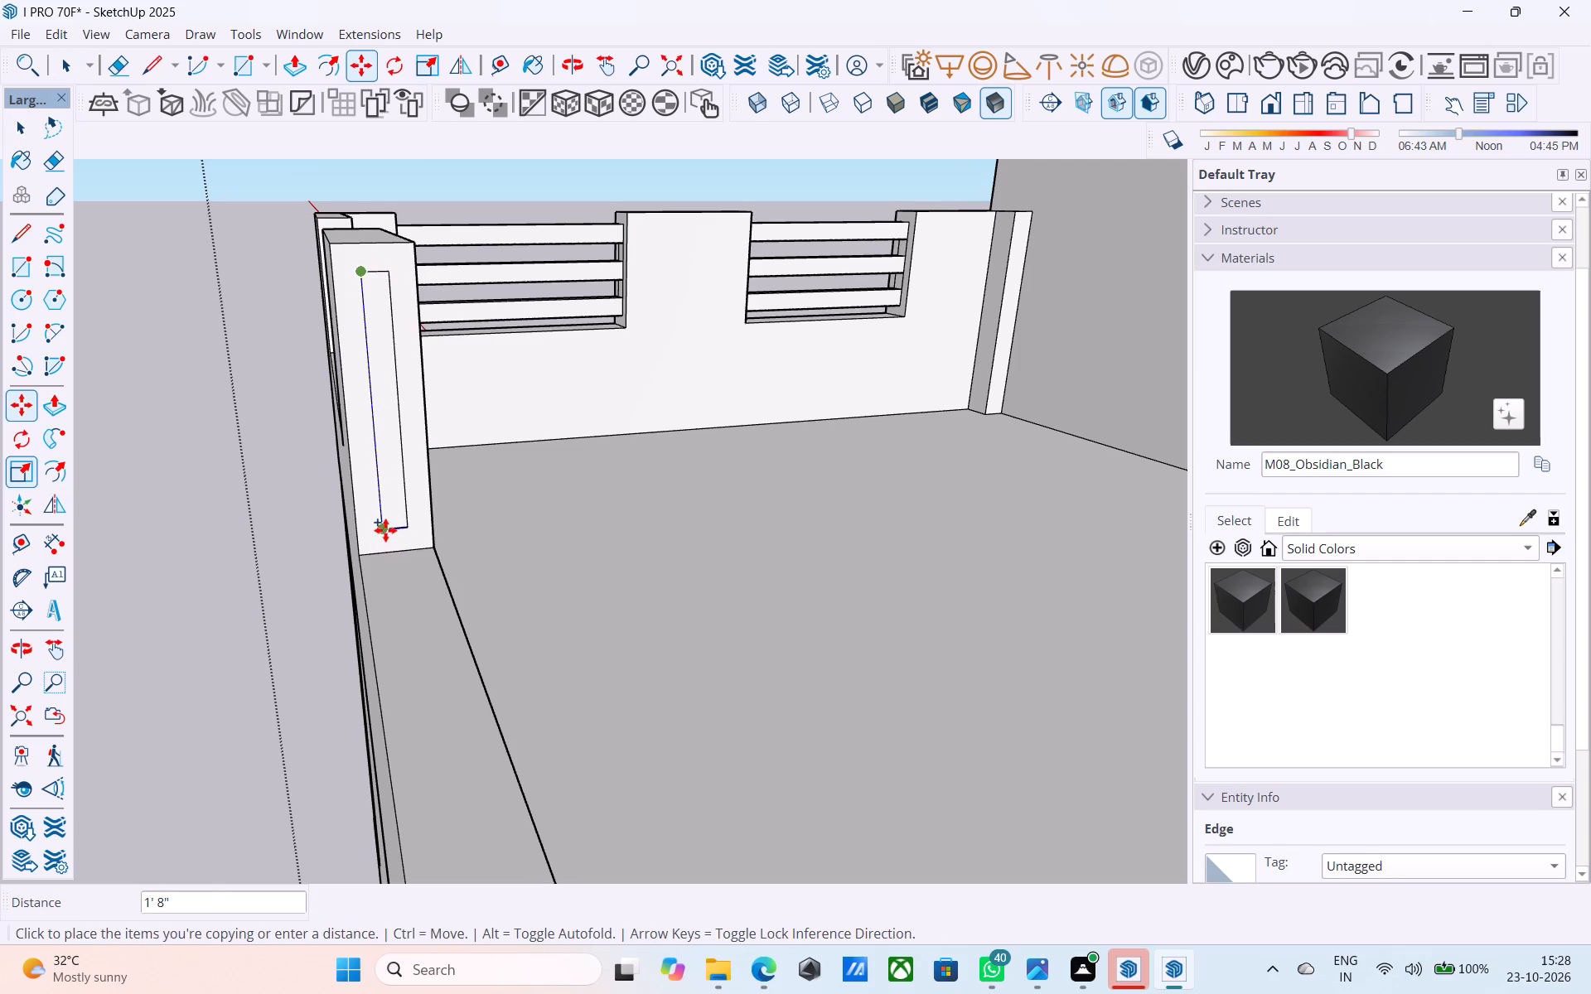
{"action": "left_click", "coordinate": [385, 530]}
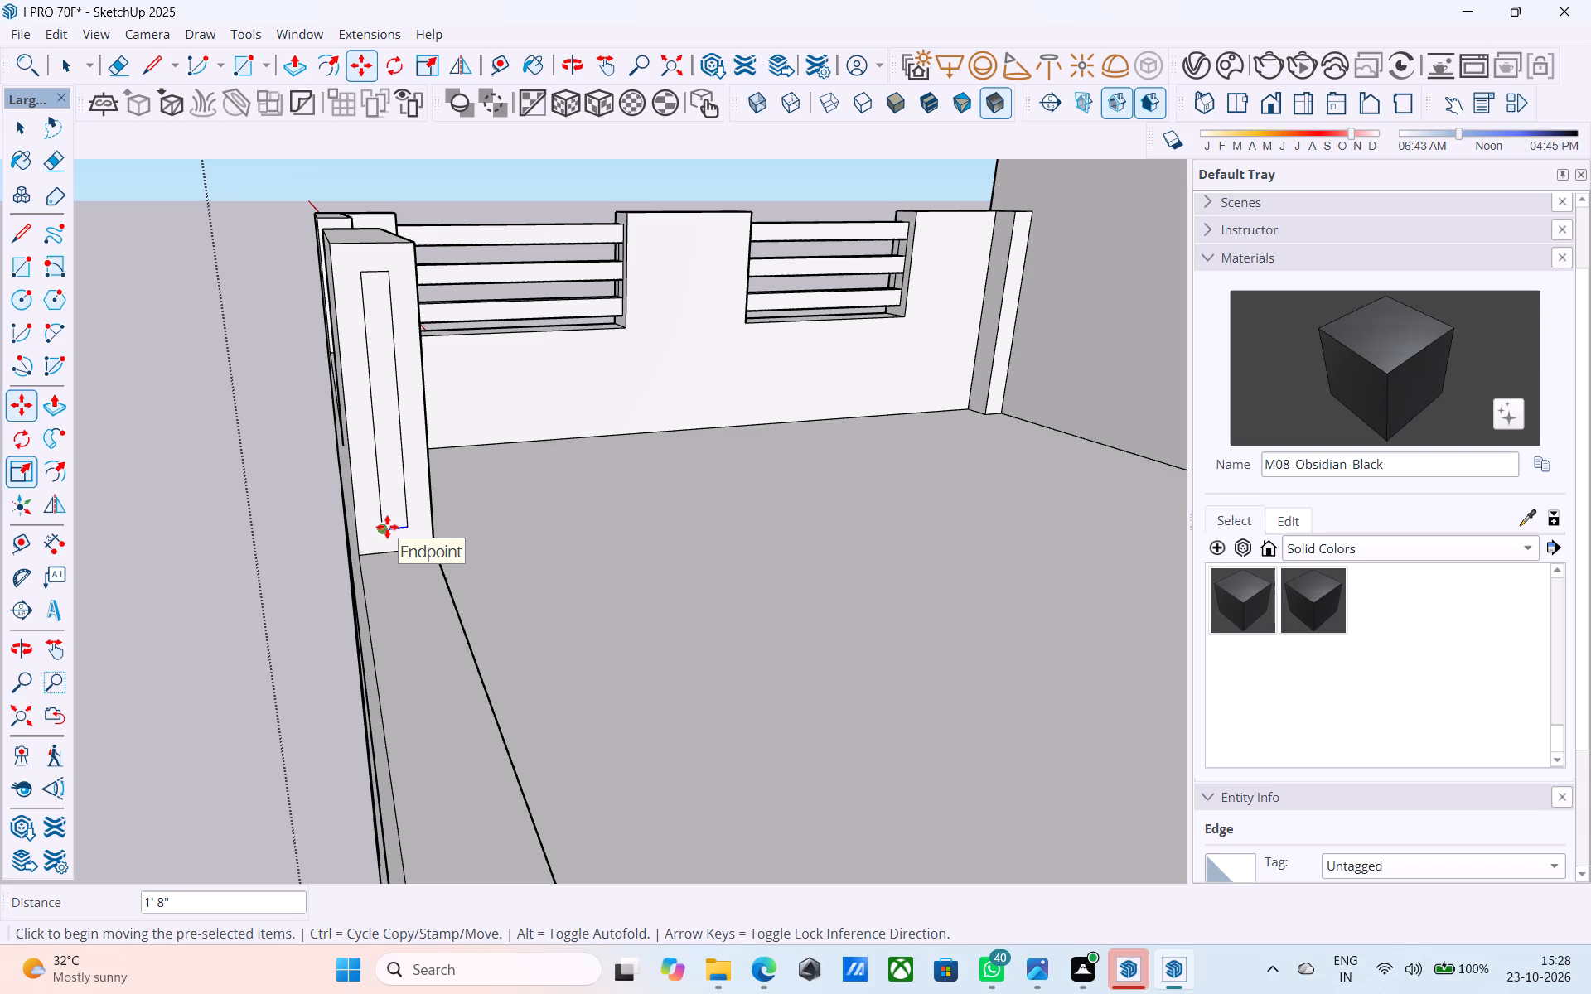
{"action": "type", "text": "/7"}
{"action": "key", "text": "Return"}
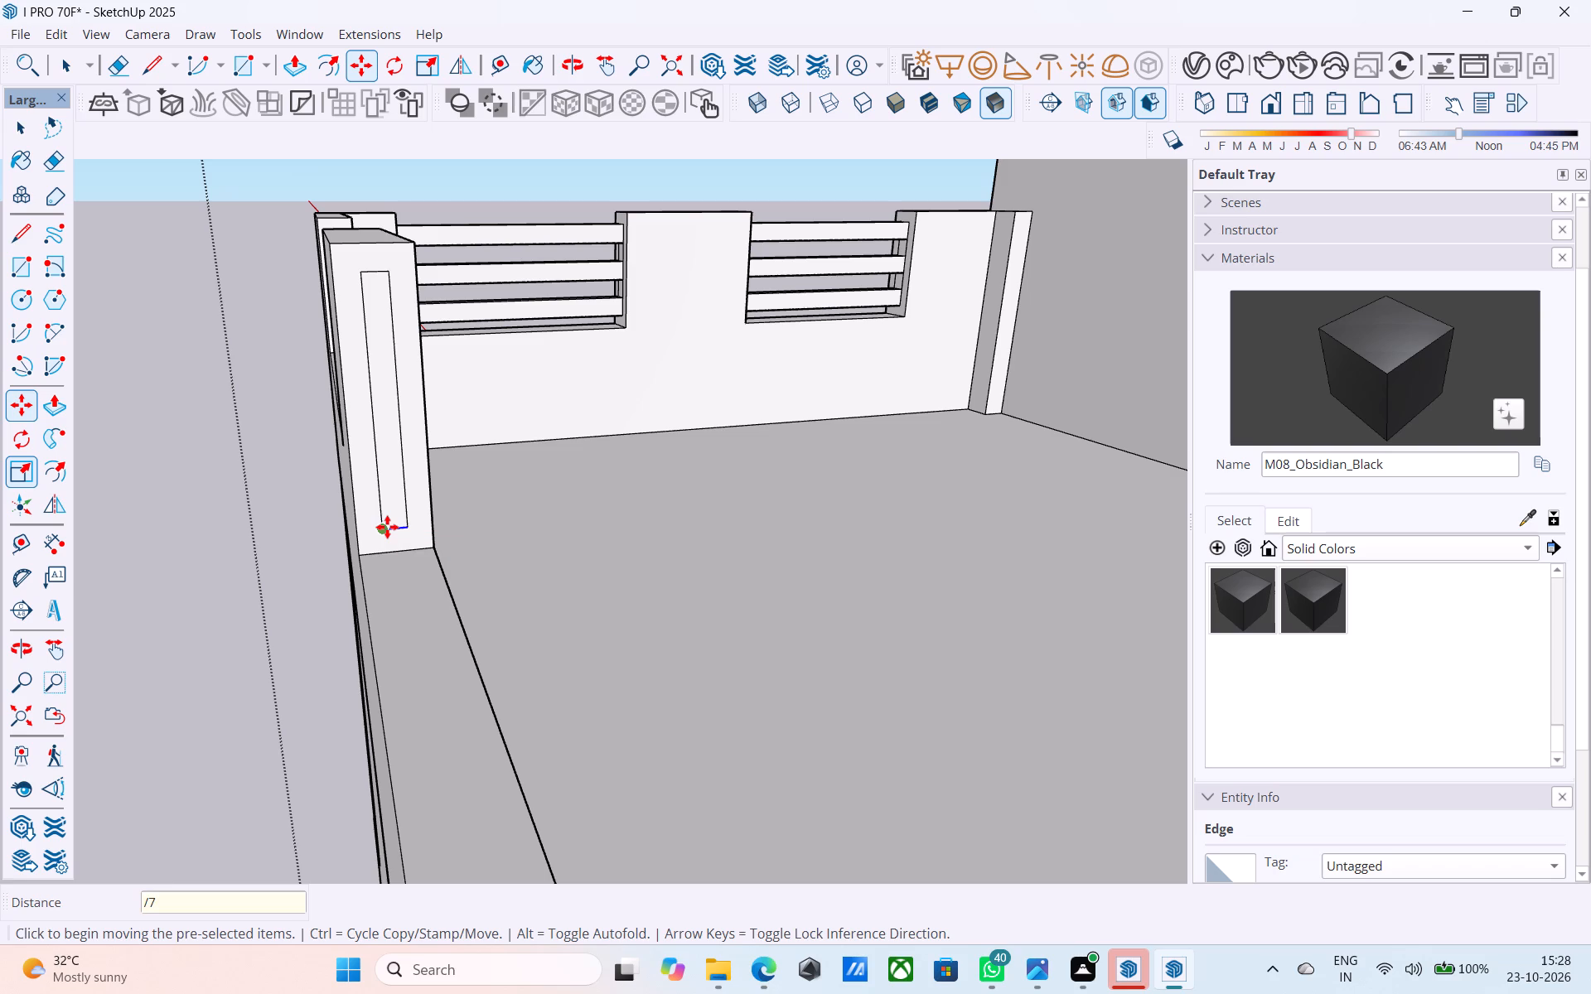
{"action": "left_click_drag", "start_coordinate": [386, 520], "coordinate": [422, 373]}
Pull the top segment 8' 9 3/4" across the second opening to the projecting strip as its first railing bar.
{"action": "key", "text": "space"}
{"action": "left_click", "coordinate": [372, 290]}
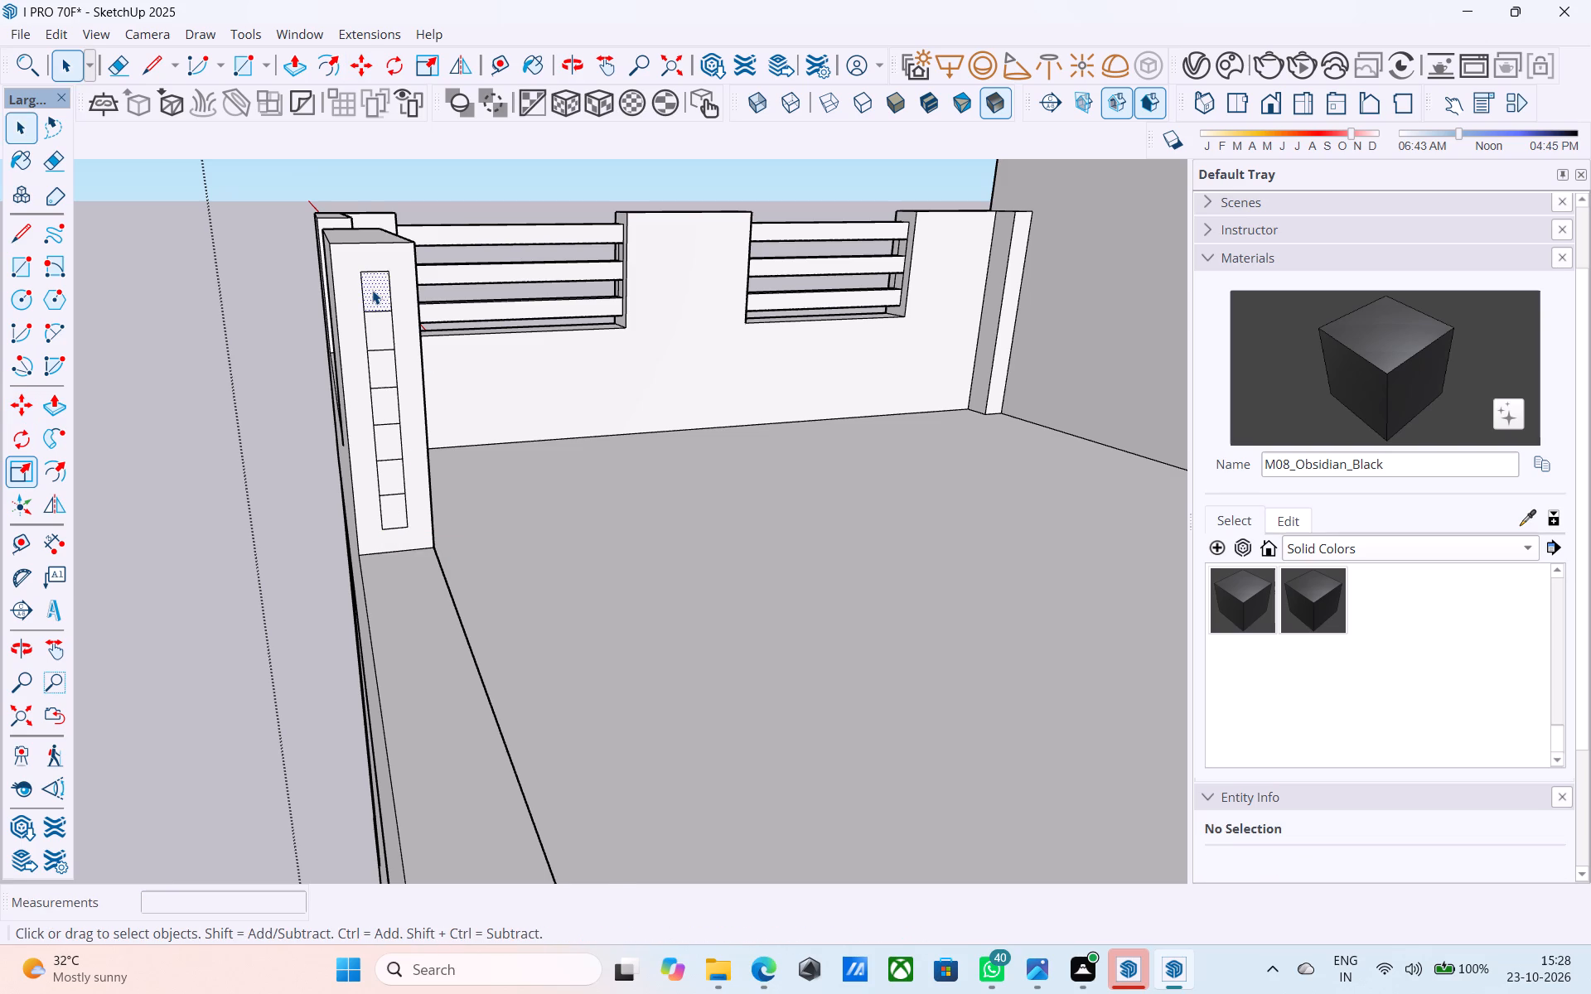
{"action": "key", "text": "p"}
{"action": "left_click", "coordinate": [372, 290]}
{"action": "scroll", "coordinate": [393, 326], "scroll_direction": "down", "scroll_amount": 2}
{"action": "middle_click_drag", "start_coordinate": [399, 335], "coordinate": [626, 352]}
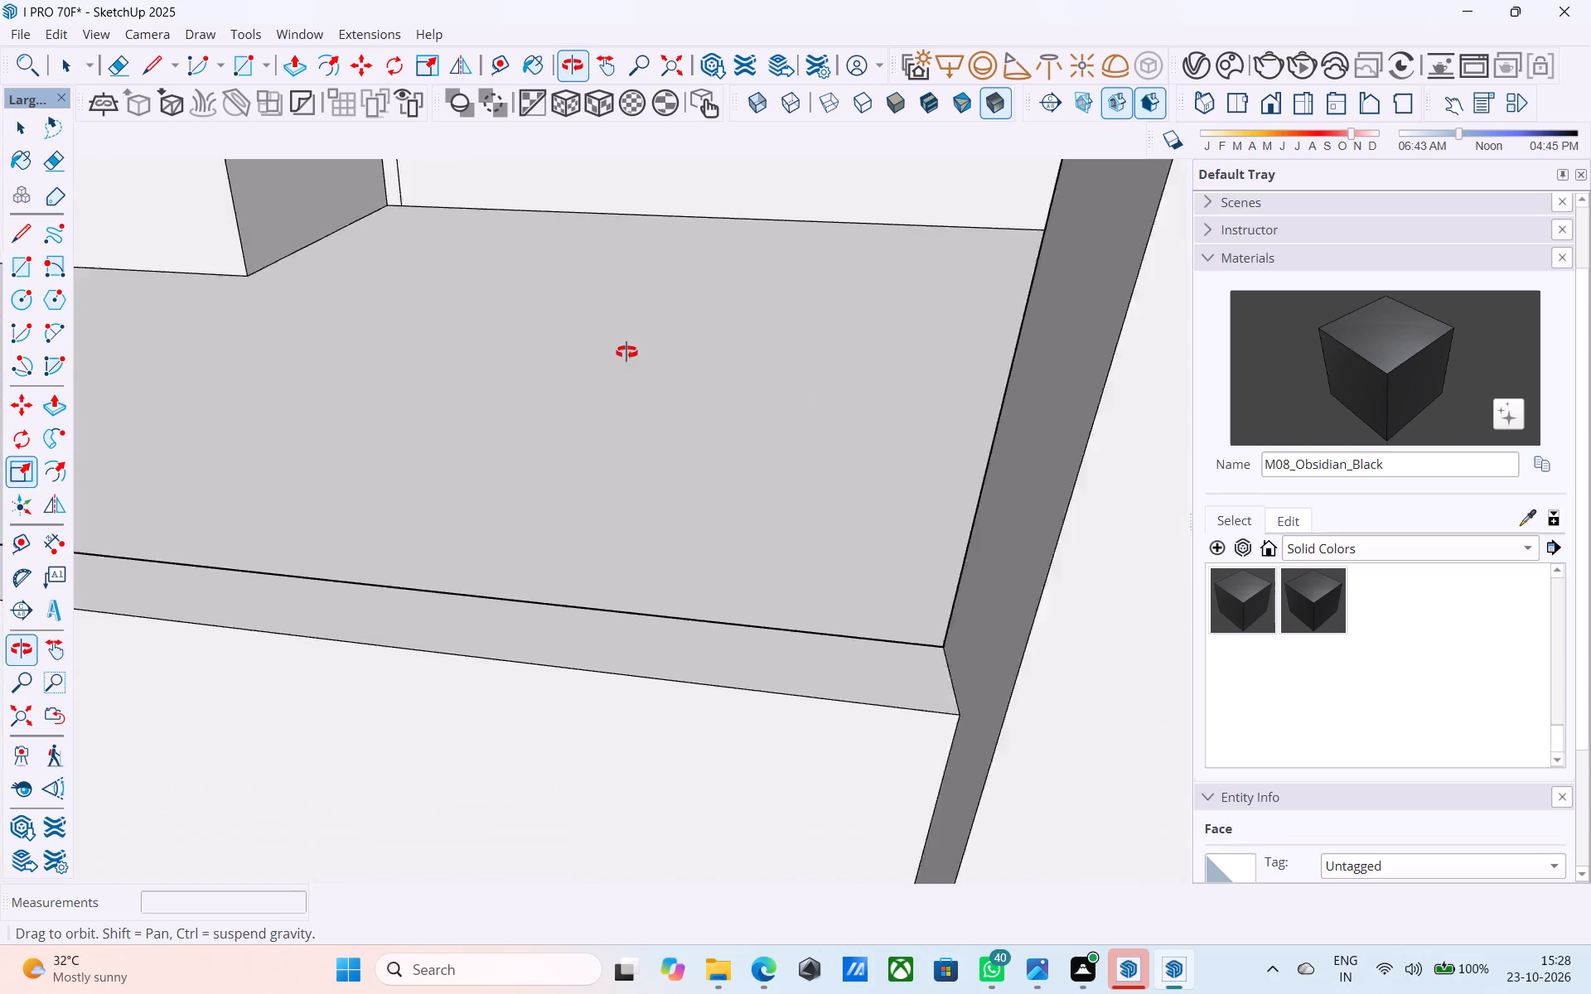
{"action": "middle_click_drag", "start_coordinate": [626, 352], "coordinate": [843, 362]}
{"action": "scroll", "coordinate": [839, 356], "scroll_direction": "down", "scroll_amount": 8}
{"action": "middle_click_drag", "start_coordinate": [904, 367], "coordinate": [907, 403]}
{"action": "middle_click_drag", "start_coordinate": [1047, 379], "coordinate": [1030, 379], "text": "shift"}
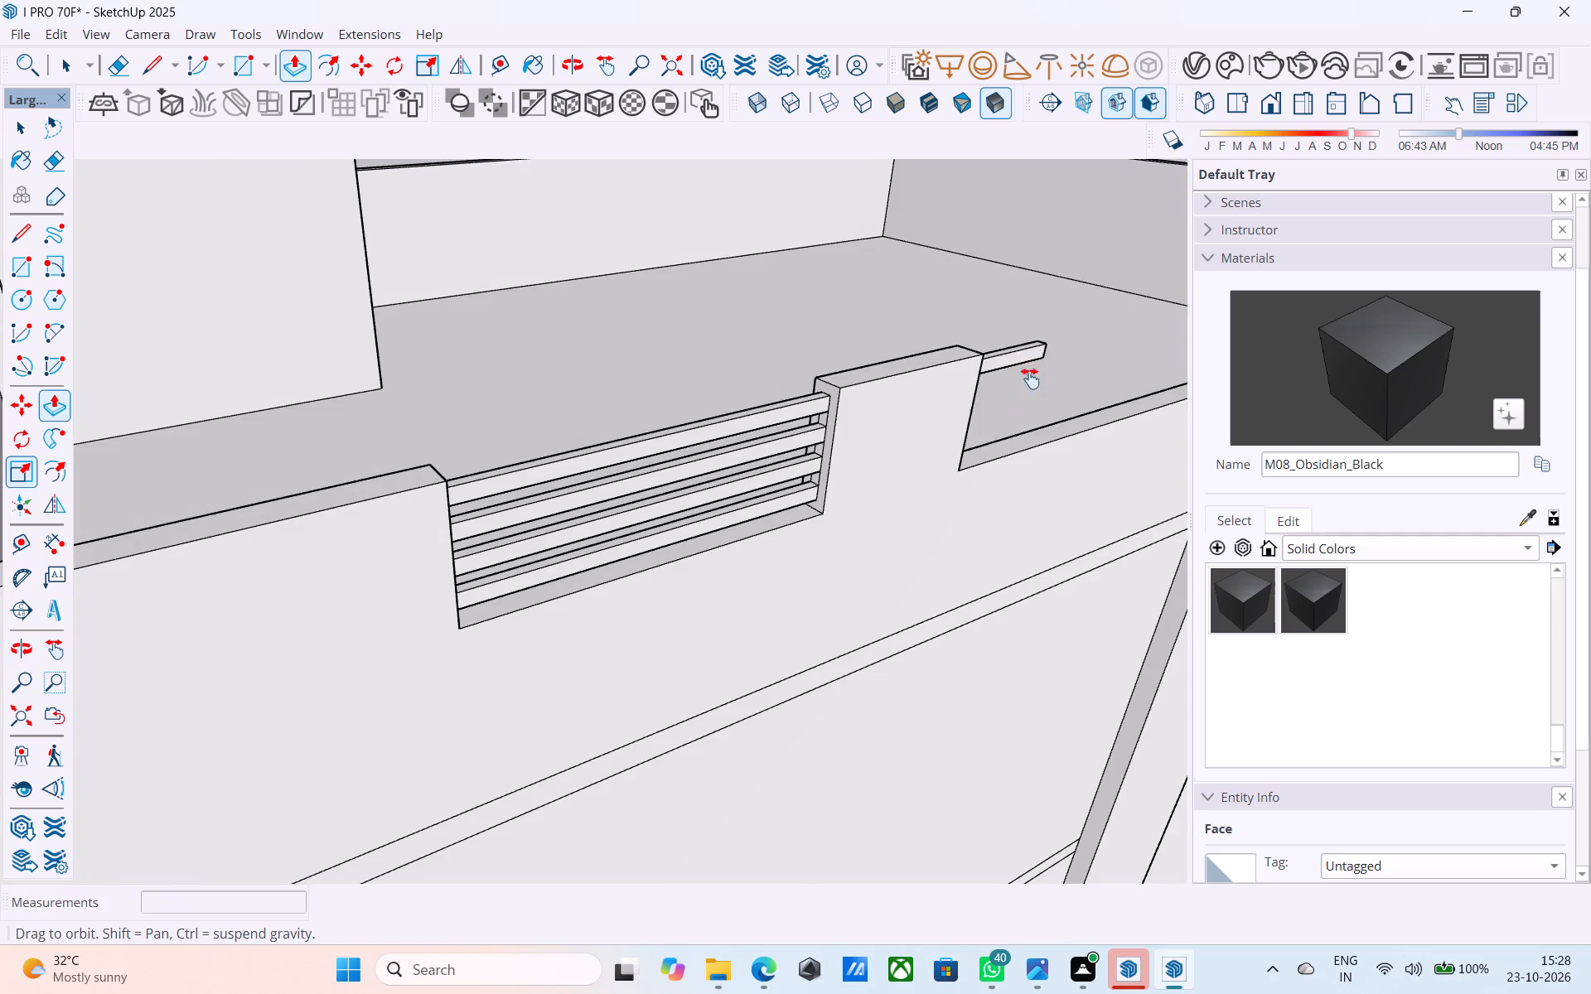
{"action": "scroll", "coordinate": [1031, 379], "scroll_direction": "down", "scroll_amount": 1, "text": "shift"}
{"action": "middle_click_drag", "start_coordinate": [1030, 379], "coordinate": [769, 477], "text": "shift"}
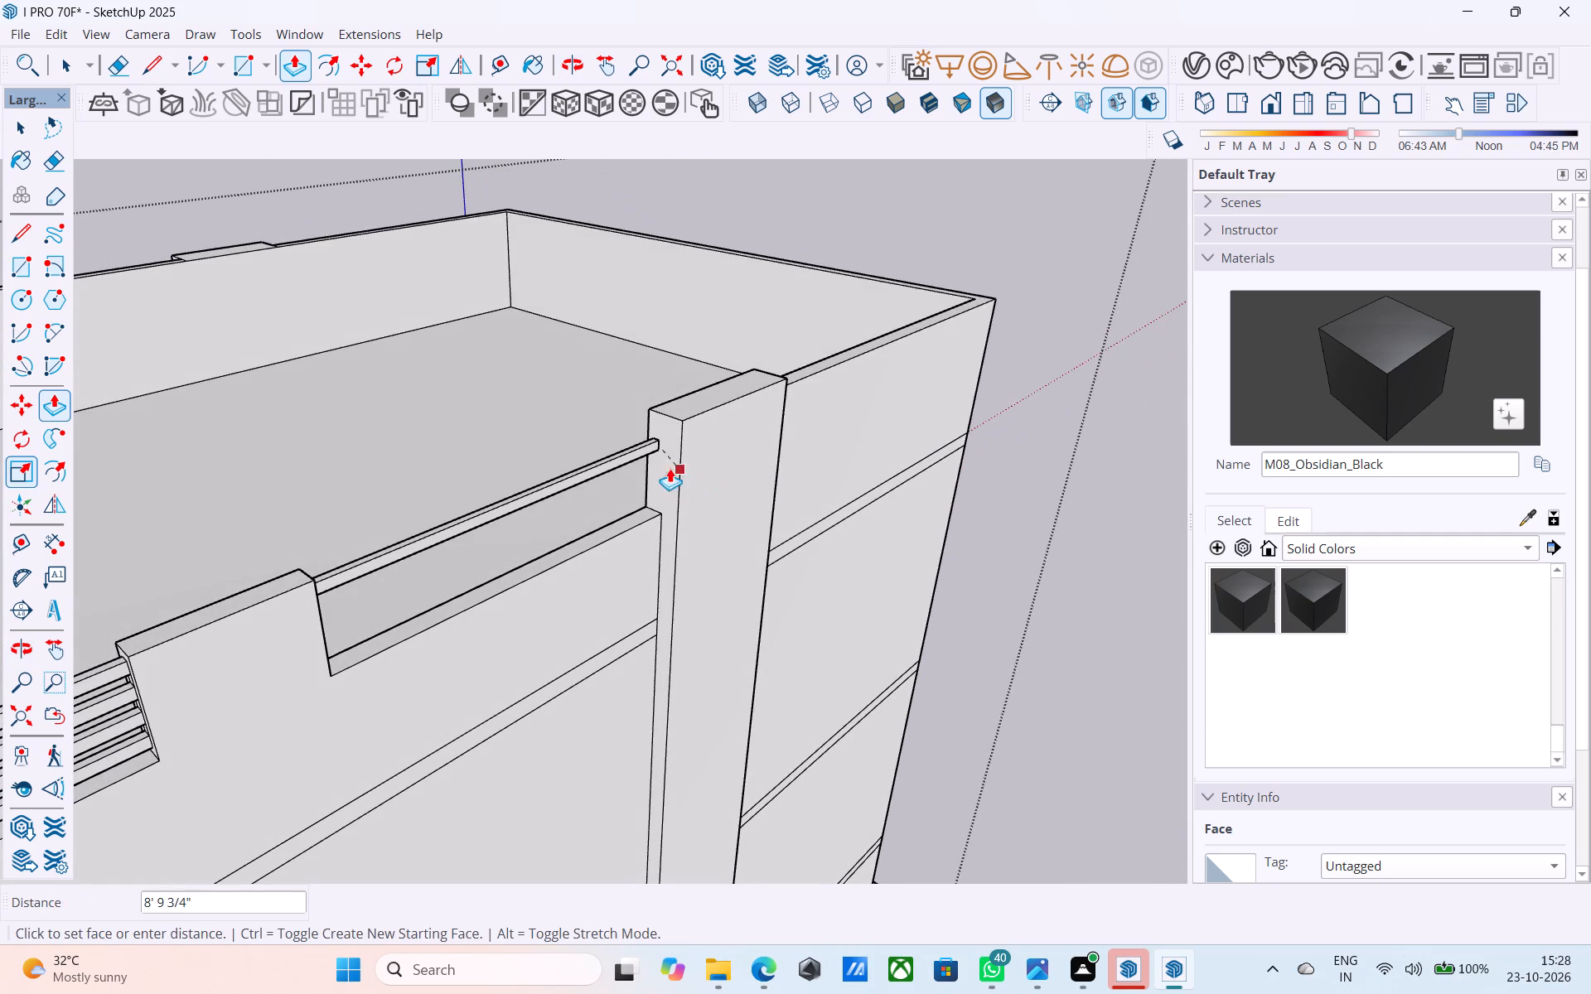
{"action": "left_click", "coordinate": [663, 464]}
Pull the third segment on the pillar's end face across the second opening to the projecting strip.
{"action": "middle_click_drag", "start_coordinate": [666, 467], "coordinate": [359, 429], "text": "shift"}
{"action": "middle_click_drag", "start_coordinate": [472, 497], "coordinate": [284, 387], "text": "shift"}
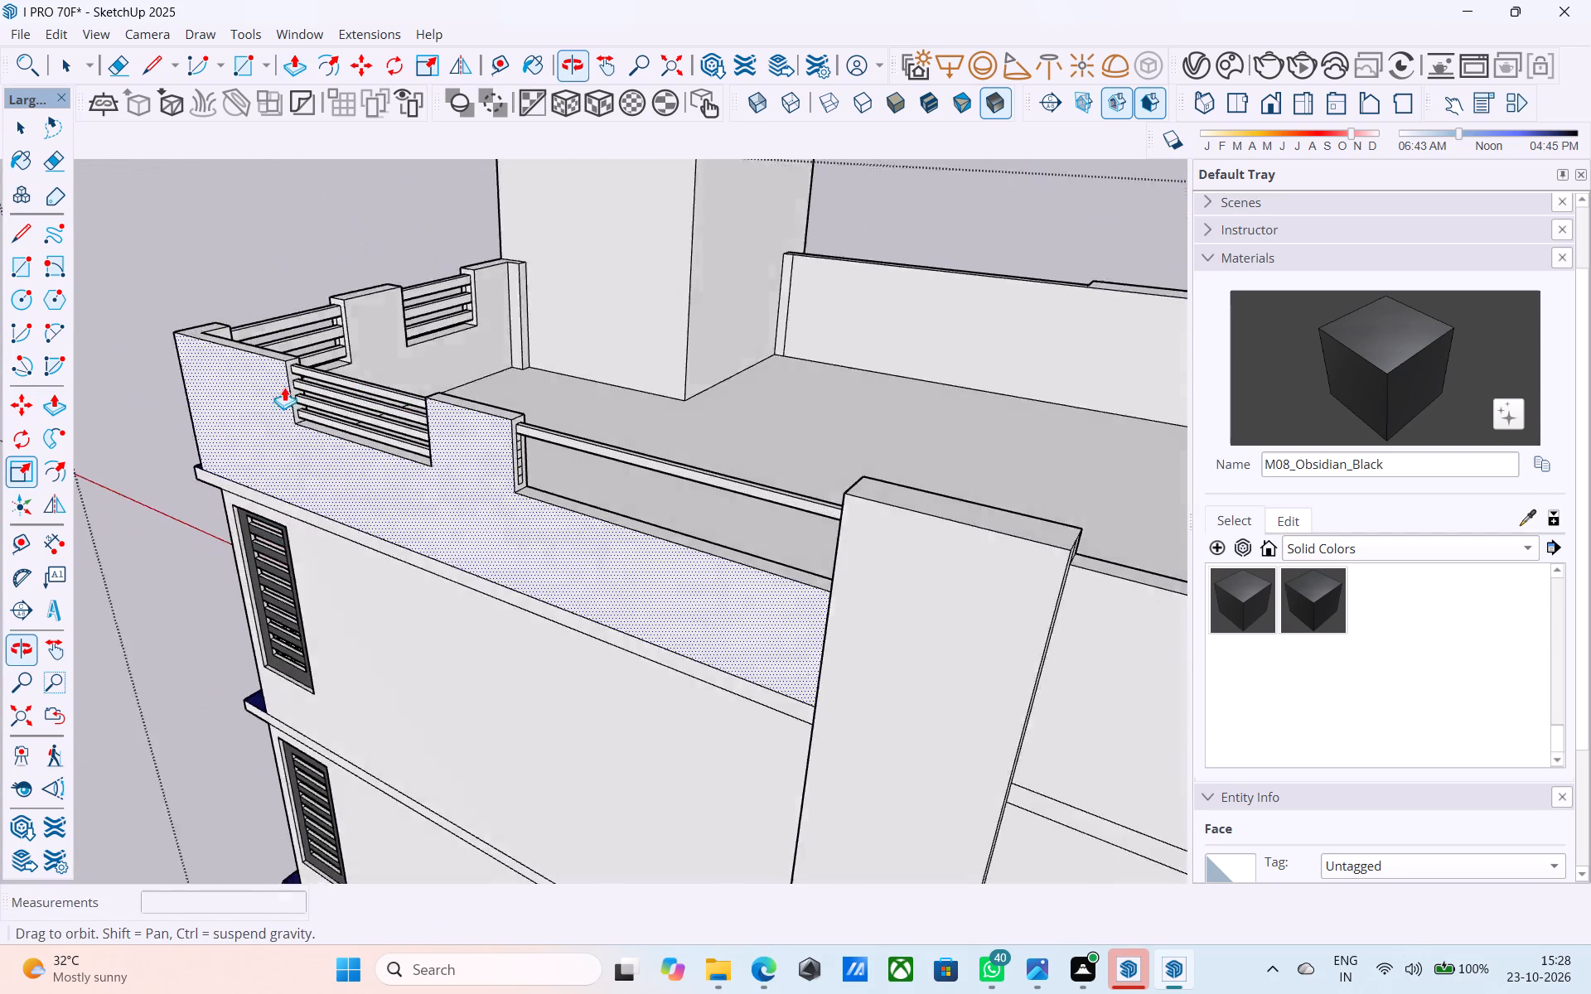
{"action": "middle_click_drag", "start_coordinate": [284, 387], "coordinate": [285, 387], "text": "shift"}
{"action": "scroll", "coordinate": [502, 490], "scroll_direction": "up", "scroll_amount": 20}
{"action": "double_click", "coordinate": [501, 366]}
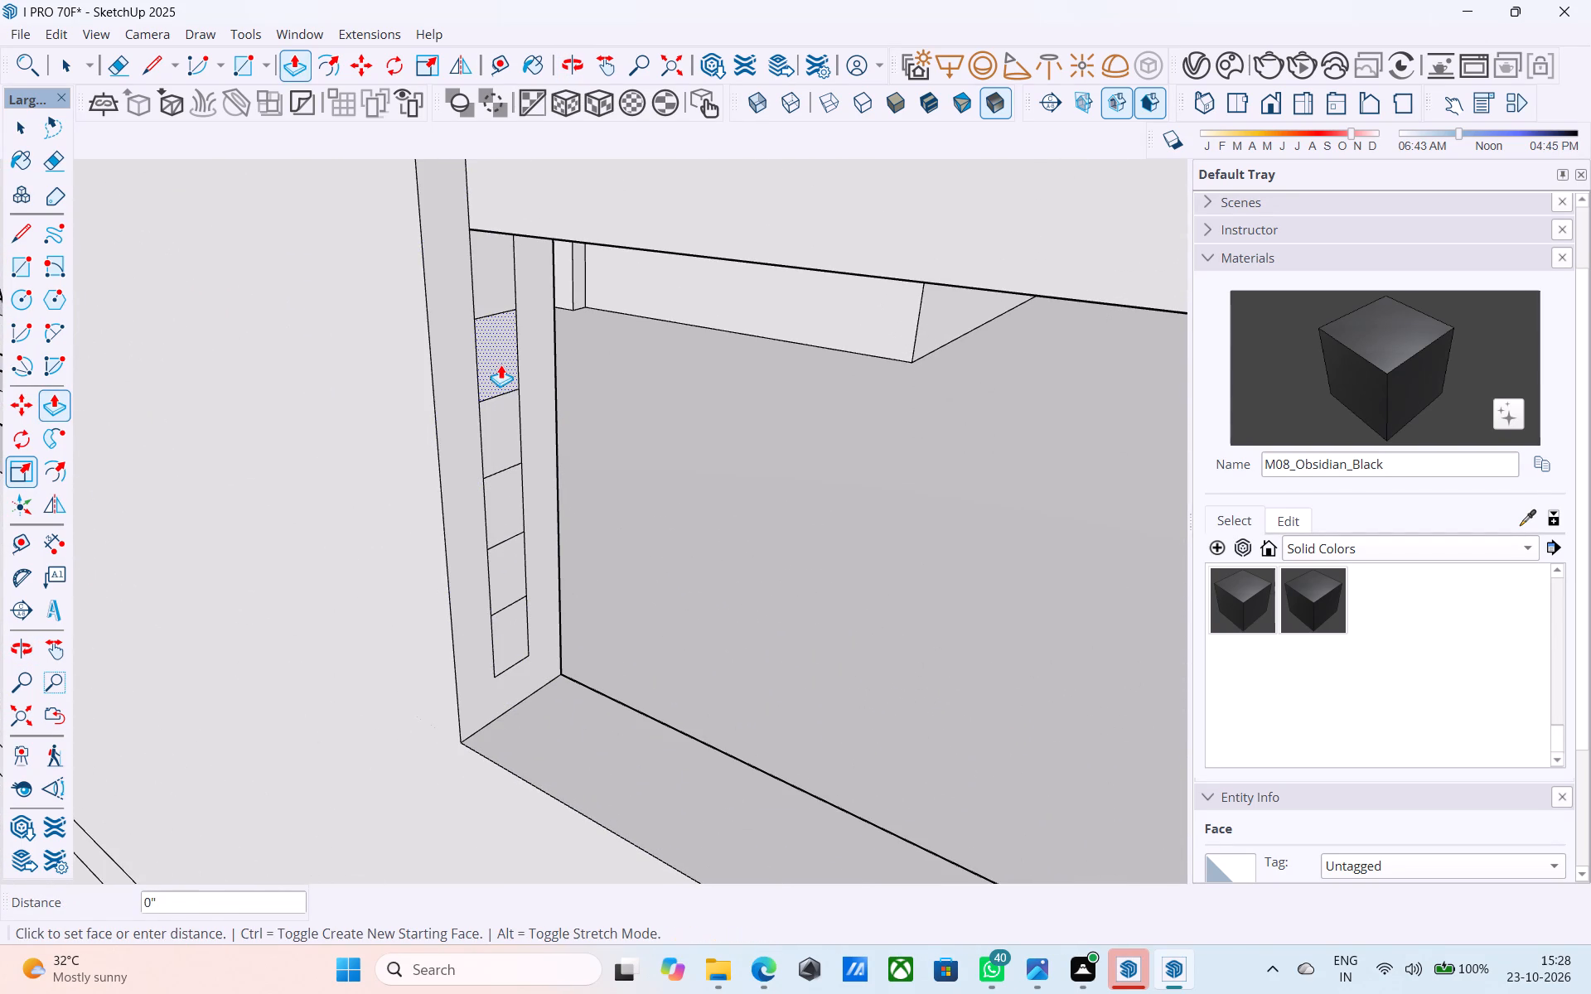
{"action": "key", "text": "ctrl+z"}
{"action": "left_click", "coordinate": [500, 366]}
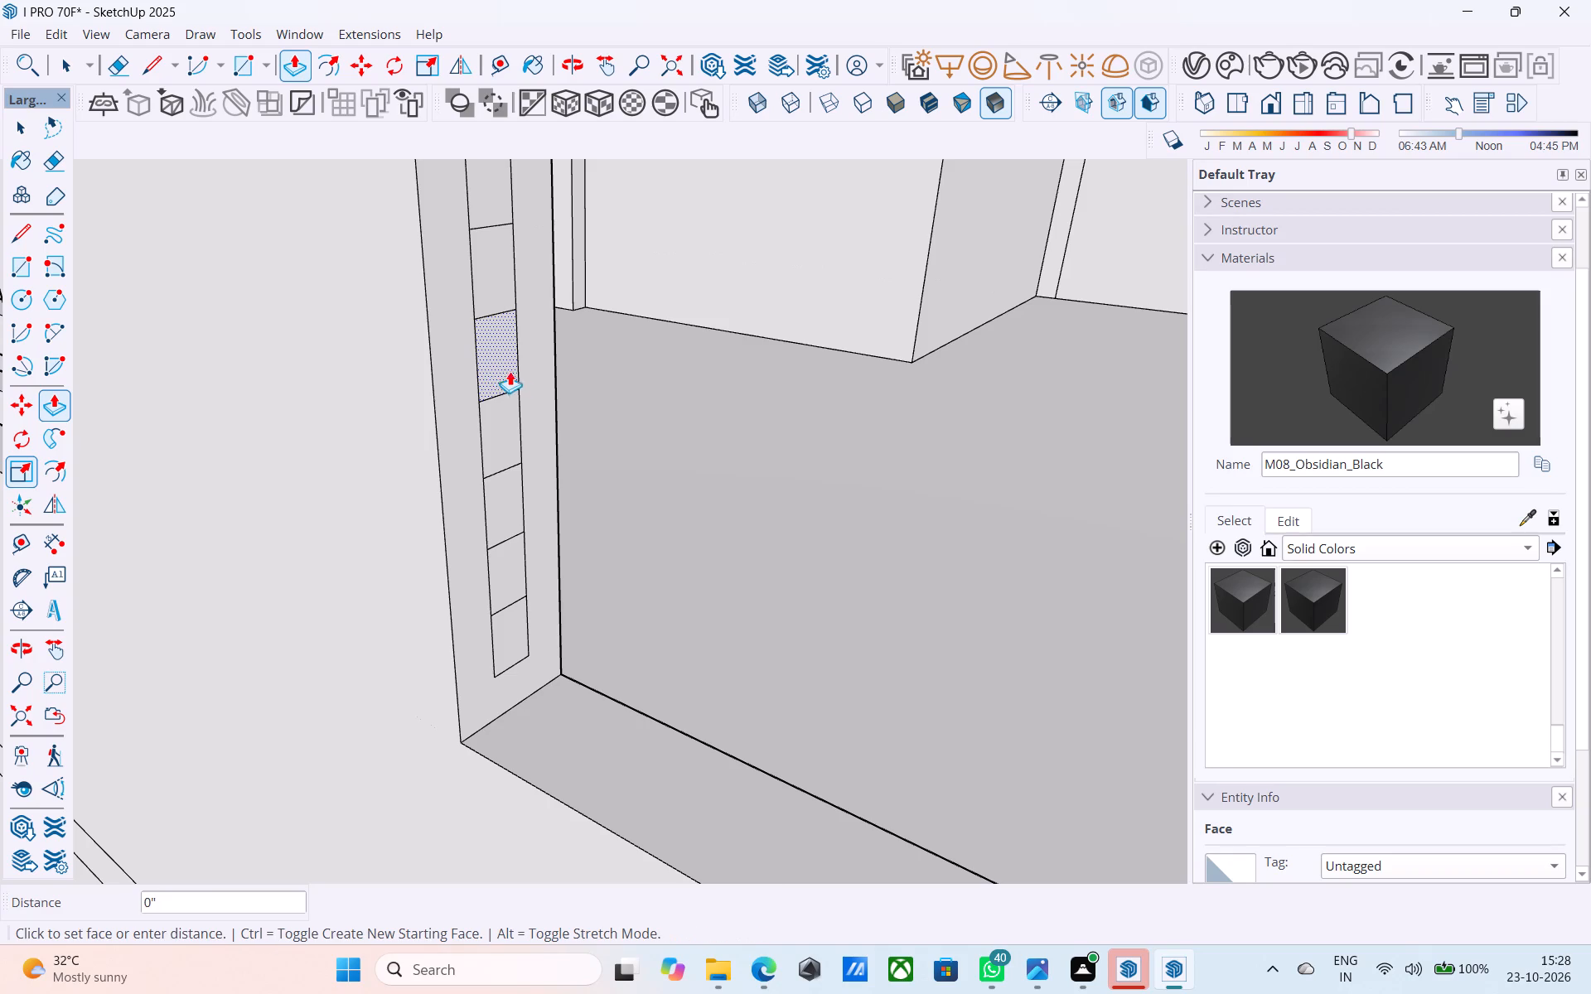
{"action": "key", "text": "ctrl+y"}
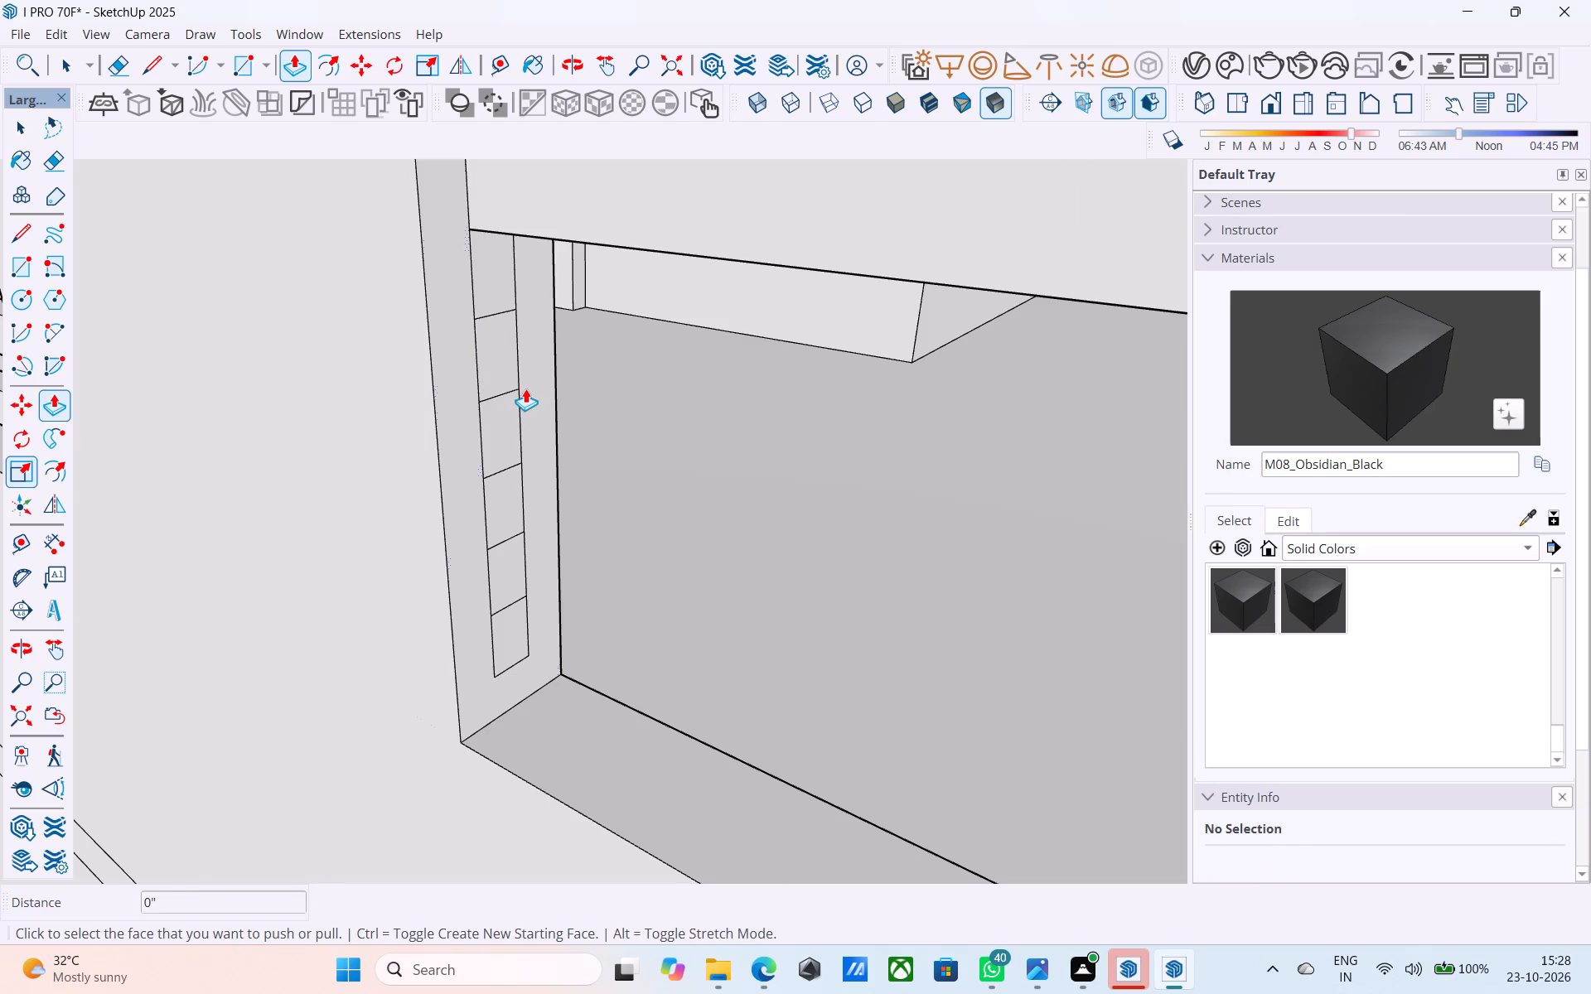
{"action": "left_click", "coordinate": [509, 364]}
{"action": "scroll", "coordinate": [589, 405], "scroll_direction": "down", "scroll_amount": 11}
{"action": "middle_click_drag", "start_coordinate": [621, 428], "coordinate": [959, 397]}
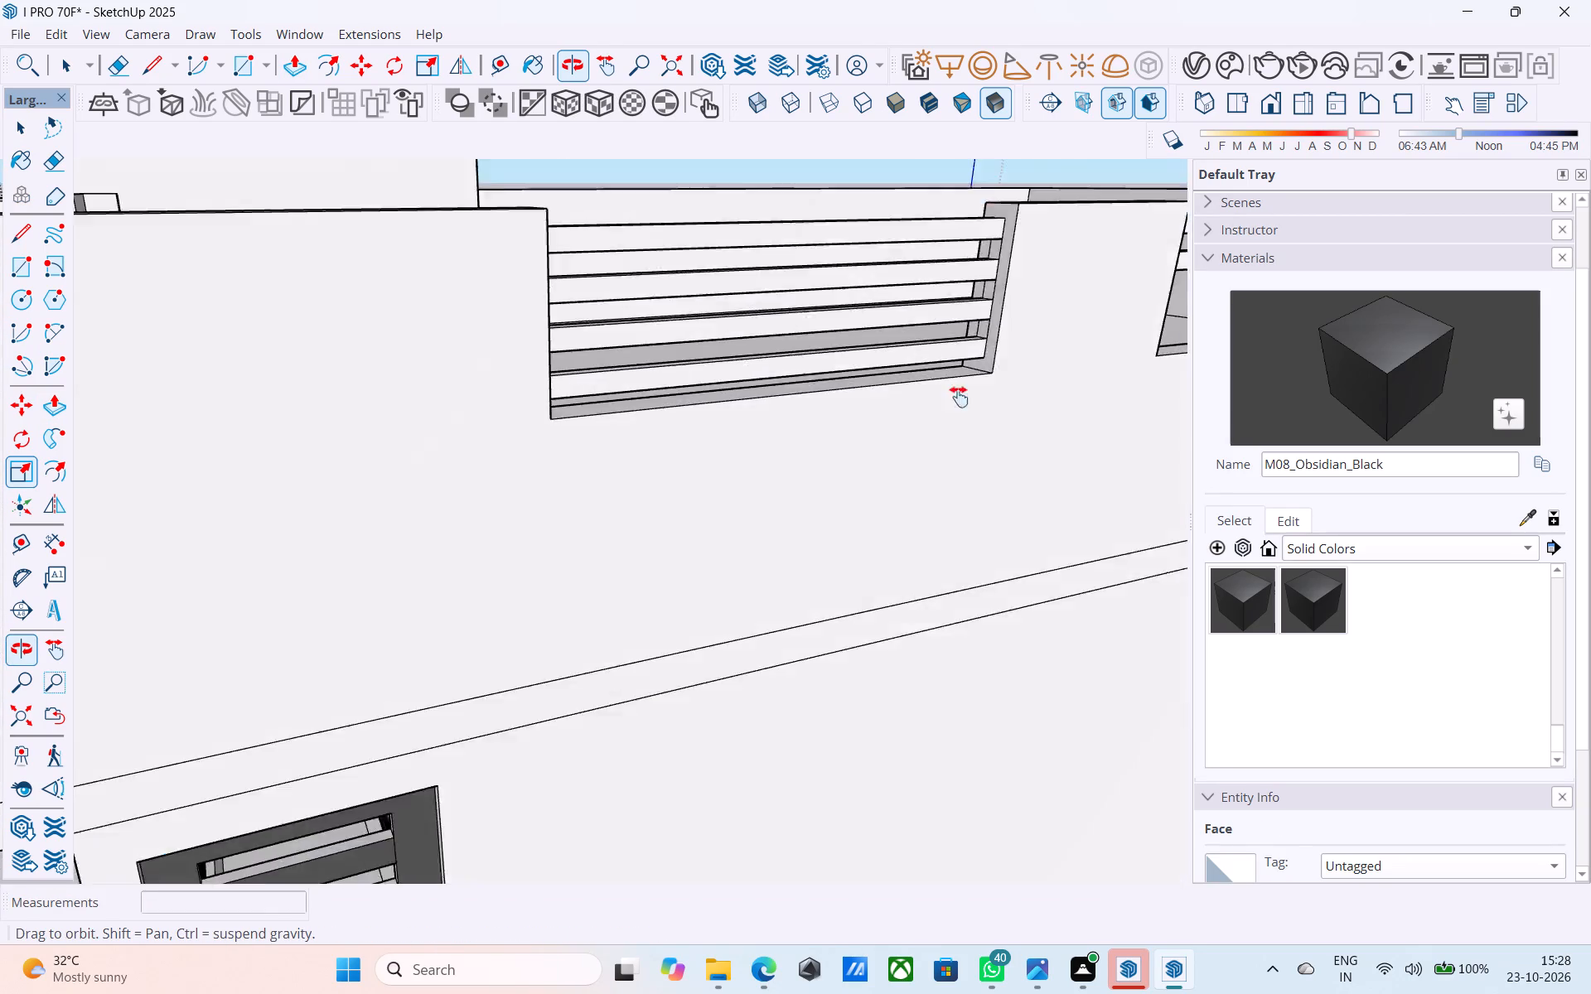
{"action": "middle_click_drag", "start_coordinate": [959, 397], "coordinate": [319, 454]}
{"action": "left_click", "coordinate": [965, 321]}
Pull the fifth and seventh segments across the second opening by the same distance to complete its railing.
{"action": "middle_click_drag", "start_coordinate": [966, 322], "coordinate": [535, 371], "text": "shift"}
{"action": "middle_click_drag", "start_coordinate": [704, 490], "coordinate": [501, 311]}
{"action": "scroll", "coordinate": [534, 343], "scroll_direction": "up", "scroll_amount": 15}
{"action": "double_click", "coordinate": [566, 310]}
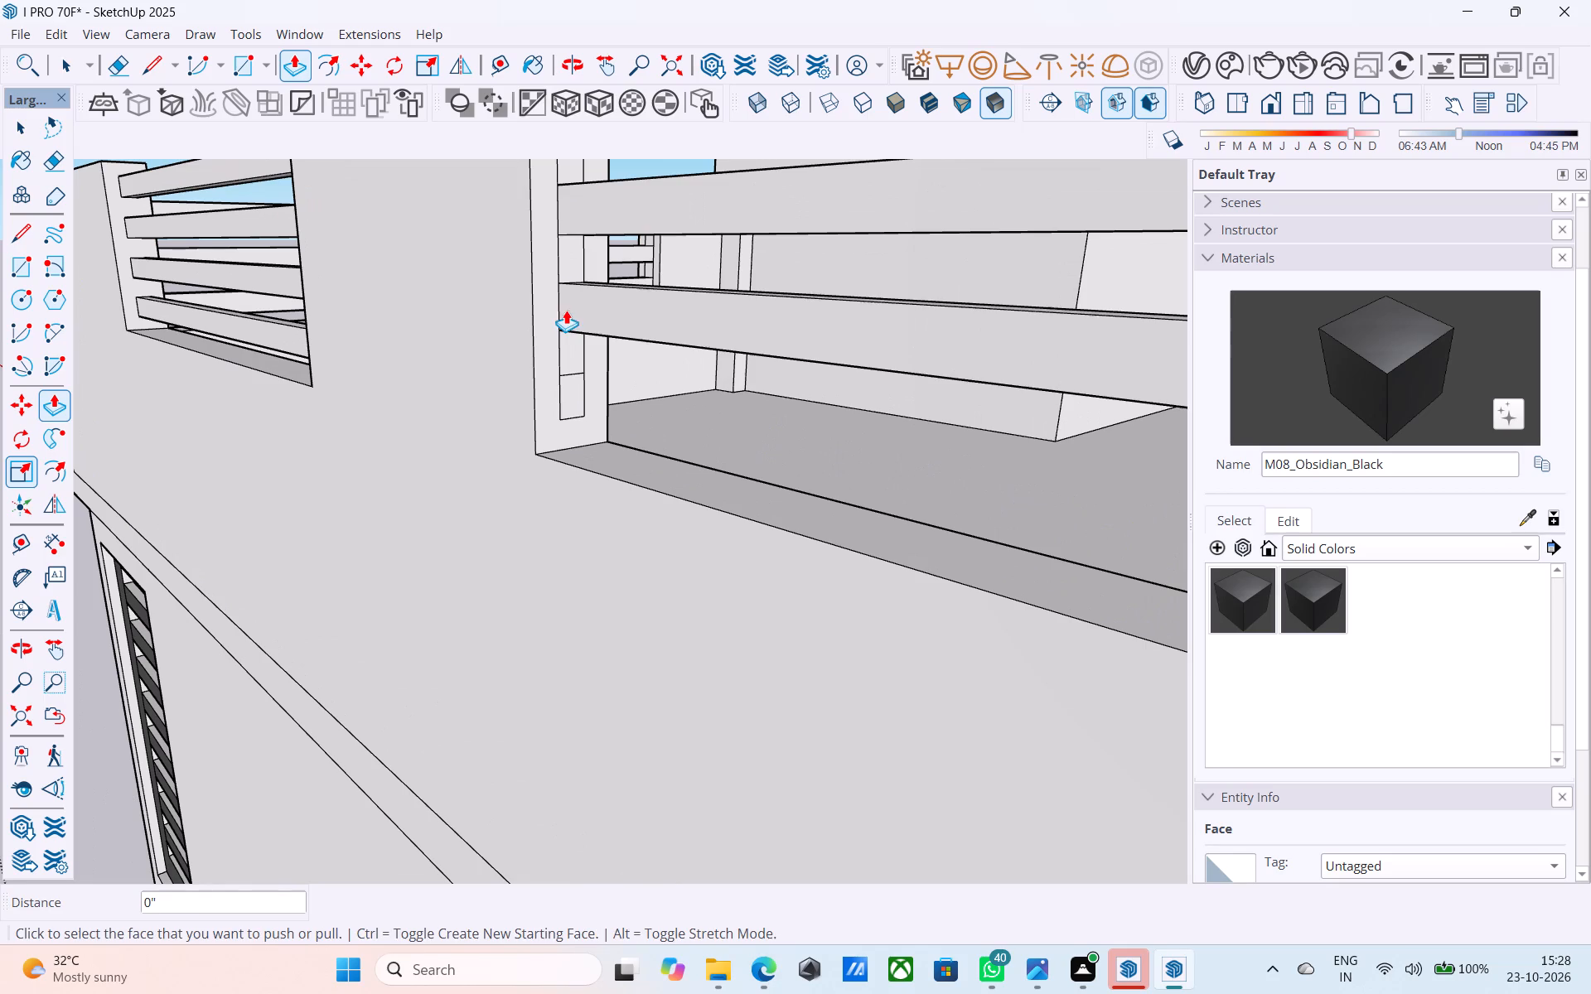
{"action": "double_click", "coordinate": [575, 388]}
{"action": "scroll", "coordinate": [575, 388], "scroll_direction": "down", "scroll_amount": 19}
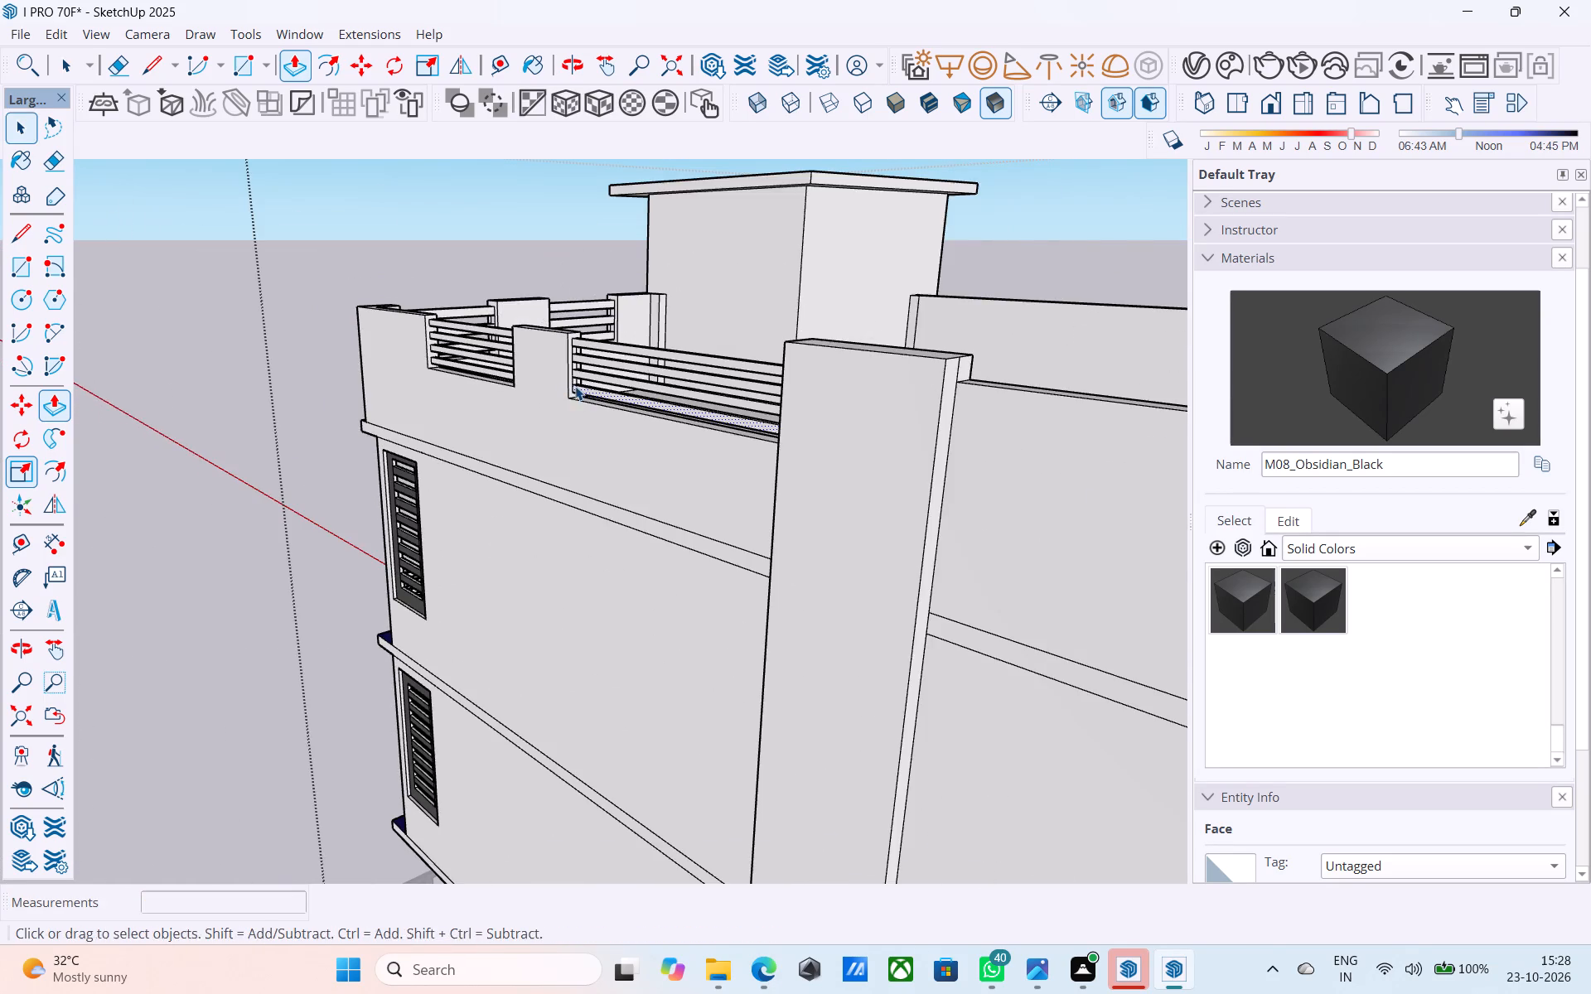
Save the model with the completed side parapet railings.
{"action": "key", "text": "space"}
{"action": "middle_click_drag", "start_coordinate": [575, 386], "coordinate": [670, 365]}
{"action": "scroll", "coordinate": [575, 386], "scroll_direction": "down", "scroll_amount": 4}
{"action": "scroll", "coordinate": [511, 379], "scroll_direction": "up", "scroll_amount": 1}
{"action": "scroll", "coordinate": [511, 379], "scroll_direction": "down", "scroll_amount": 6}
{"action": "middle_click_drag", "start_coordinate": [542, 393], "coordinate": [950, 382]}
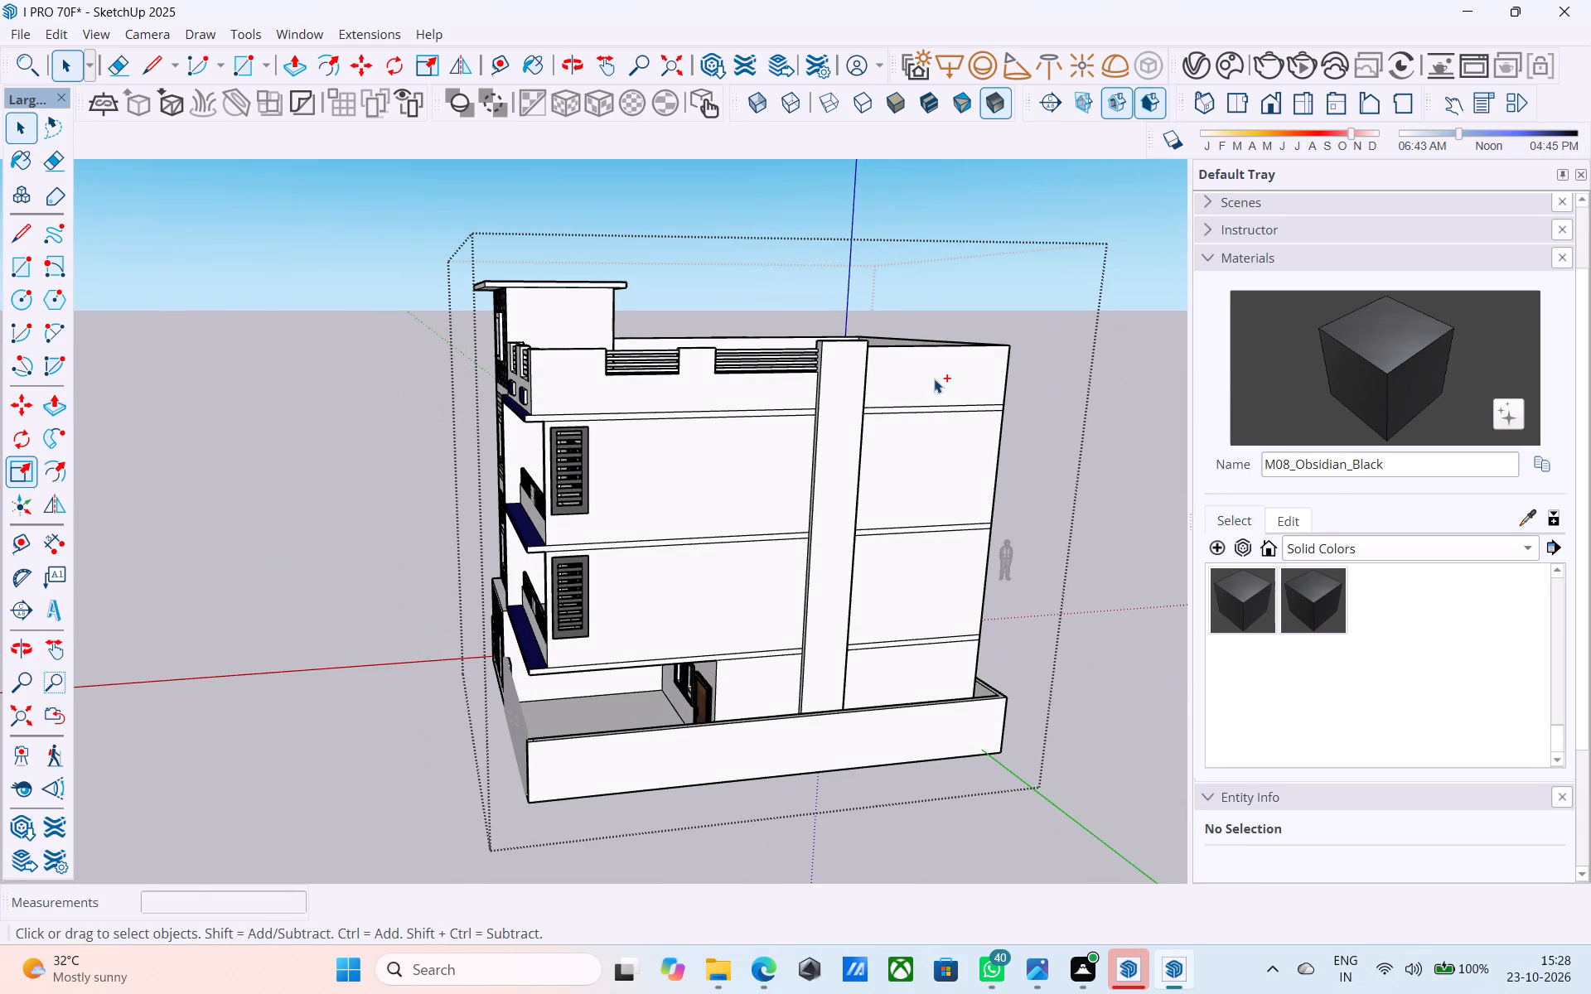
{"action": "key", "text": "ctrl+s"}
Examine the house exterior from the front, the parapet side and the opposite side with the stair tower.
{"action": "middle_click_drag", "start_coordinate": [621, 409], "coordinate": [1024, 466]}
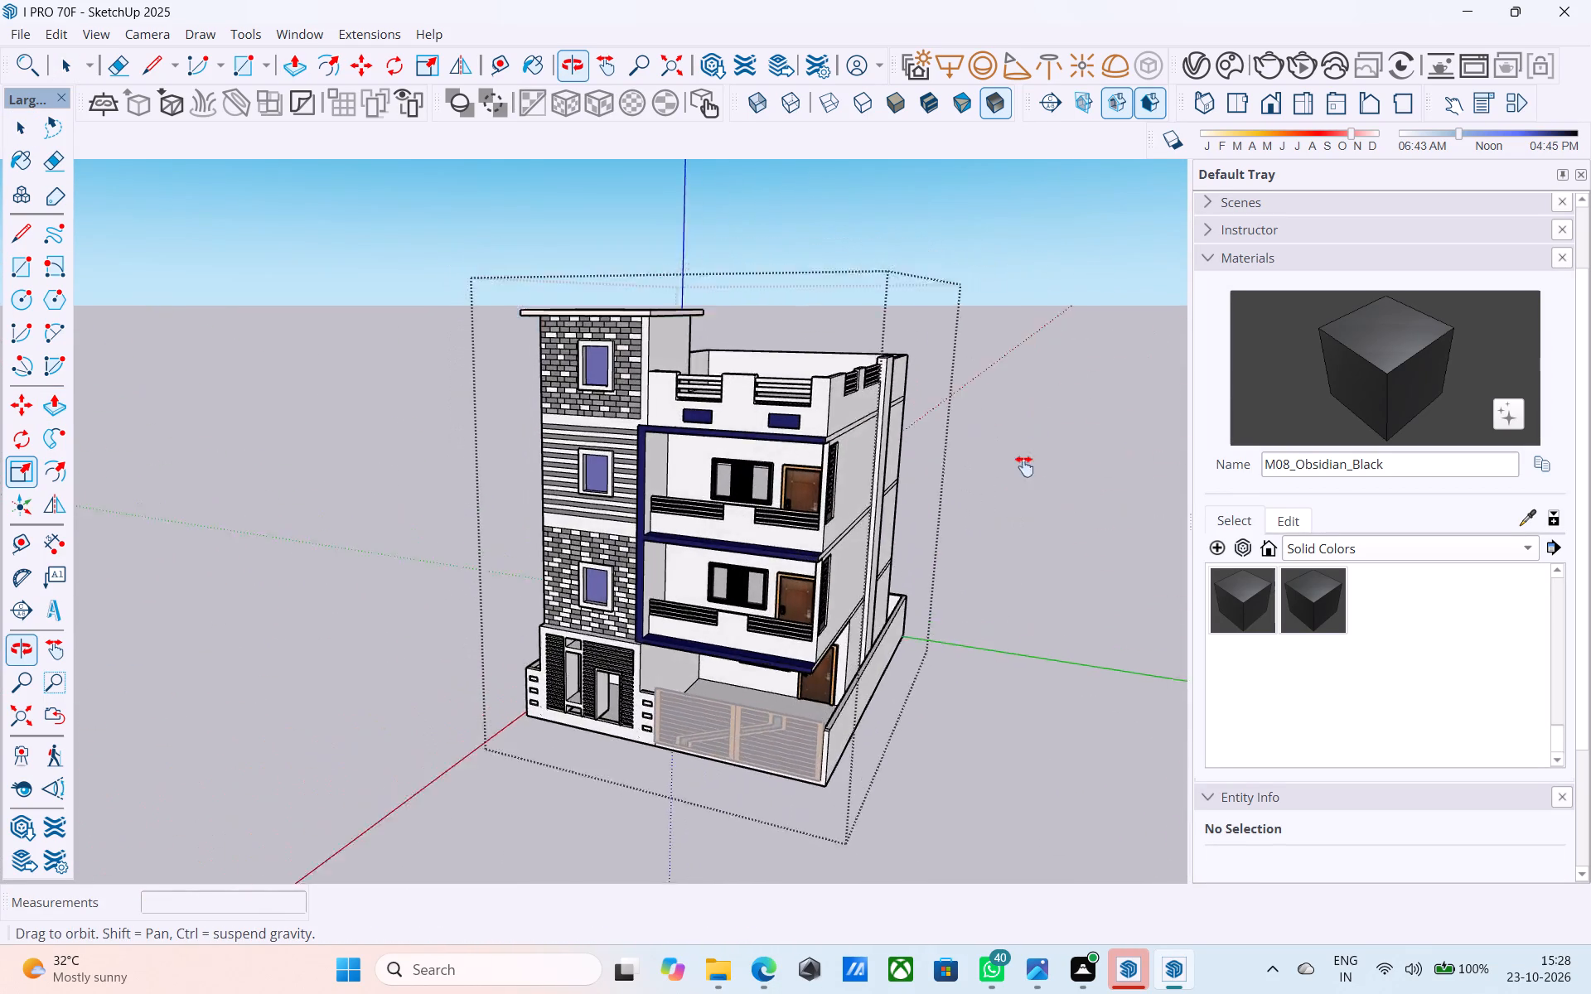
{"action": "middle_click_drag", "start_coordinate": [1024, 466], "coordinate": [1093, 396]}
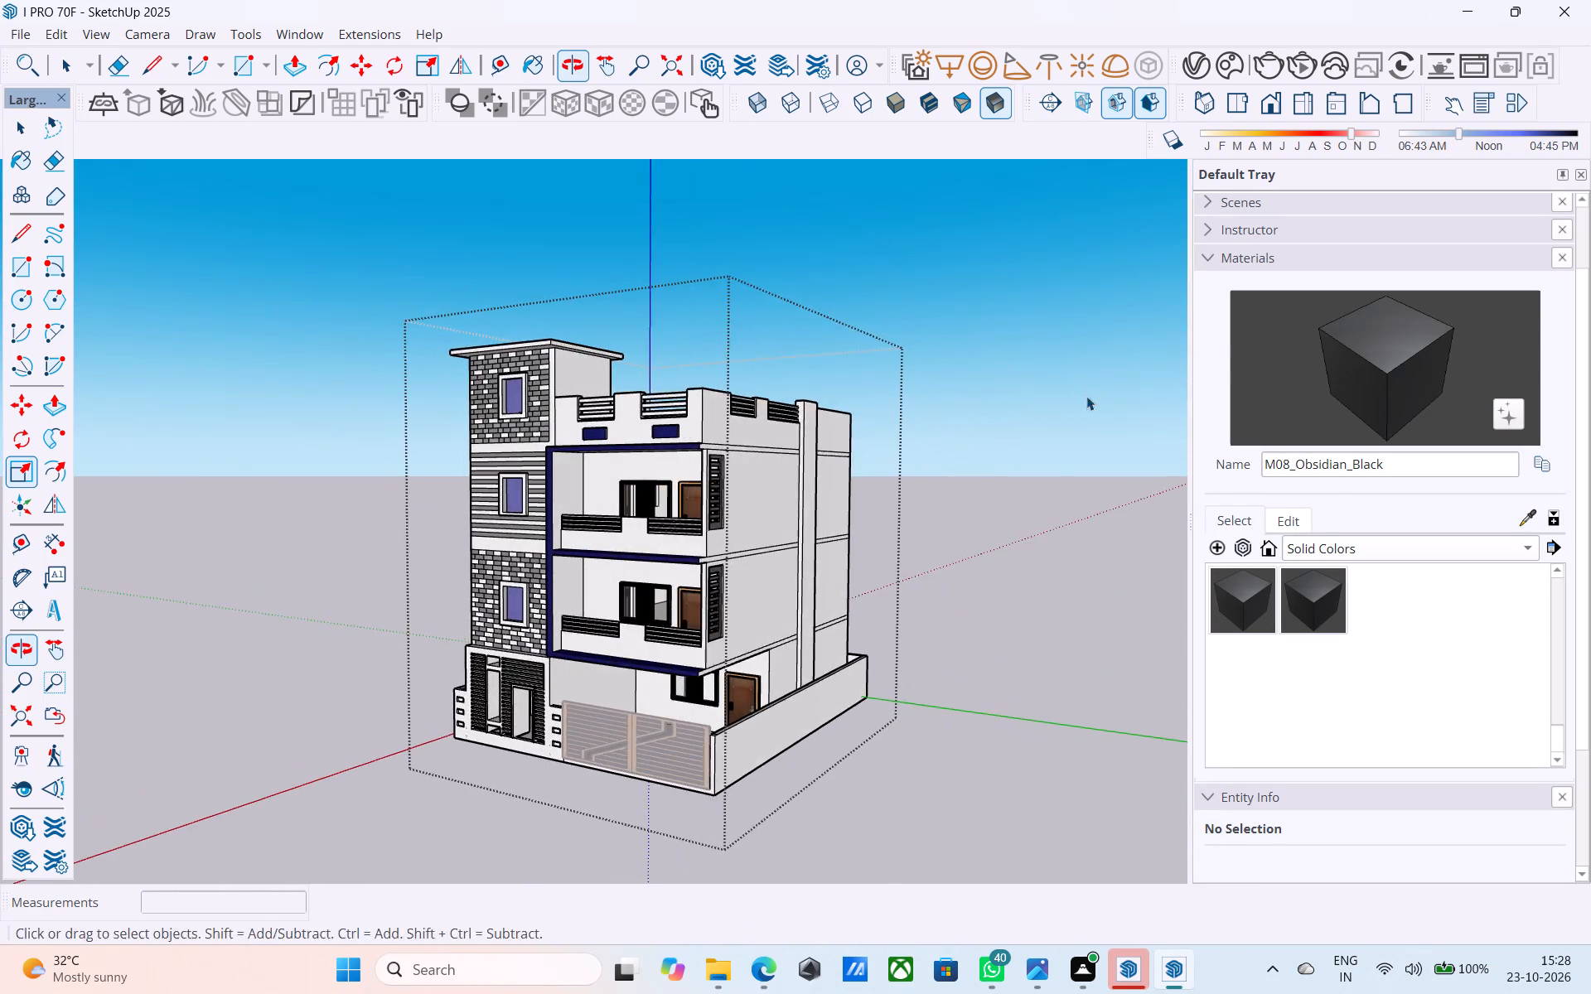
{"action": "middle_click_drag", "start_coordinate": [927, 508], "coordinate": [1092, 501]}
{"action": "middle_click_drag", "start_coordinate": [907, 536], "coordinate": [886, 521]}
{"action": "scroll", "coordinate": [889, 524], "scroll_direction": "up", "scroll_amount": 5, "text": "shift"}
{"action": "scroll", "coordinate": [845, 530], "scroll_direction": "down", "scroll_amount": 5}
{"action": "middle_click_drag", "start_coordinate": [747, 547], "coordinate": [476, 560]}
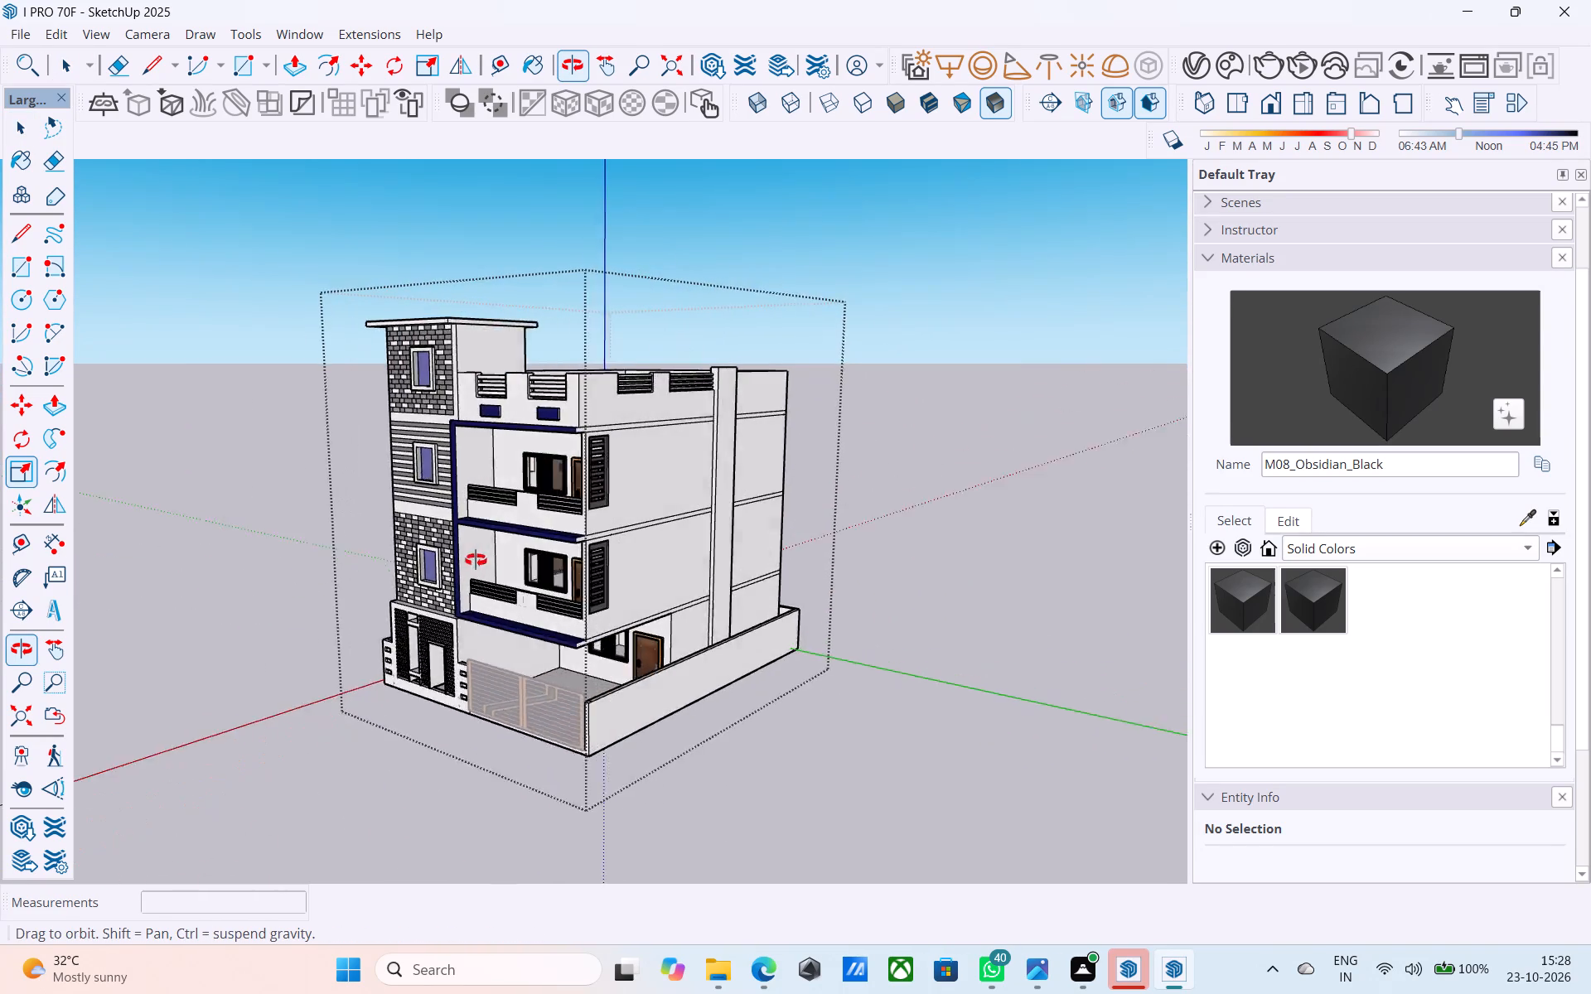
{"action": "middle_click_drag", "start_coordinate": [476, 560], "coordinate": [508, 575]}
{"action": "scroll", "coordinate": [508, 575], "scroll_direction": "up", "scroll_amount": 5}
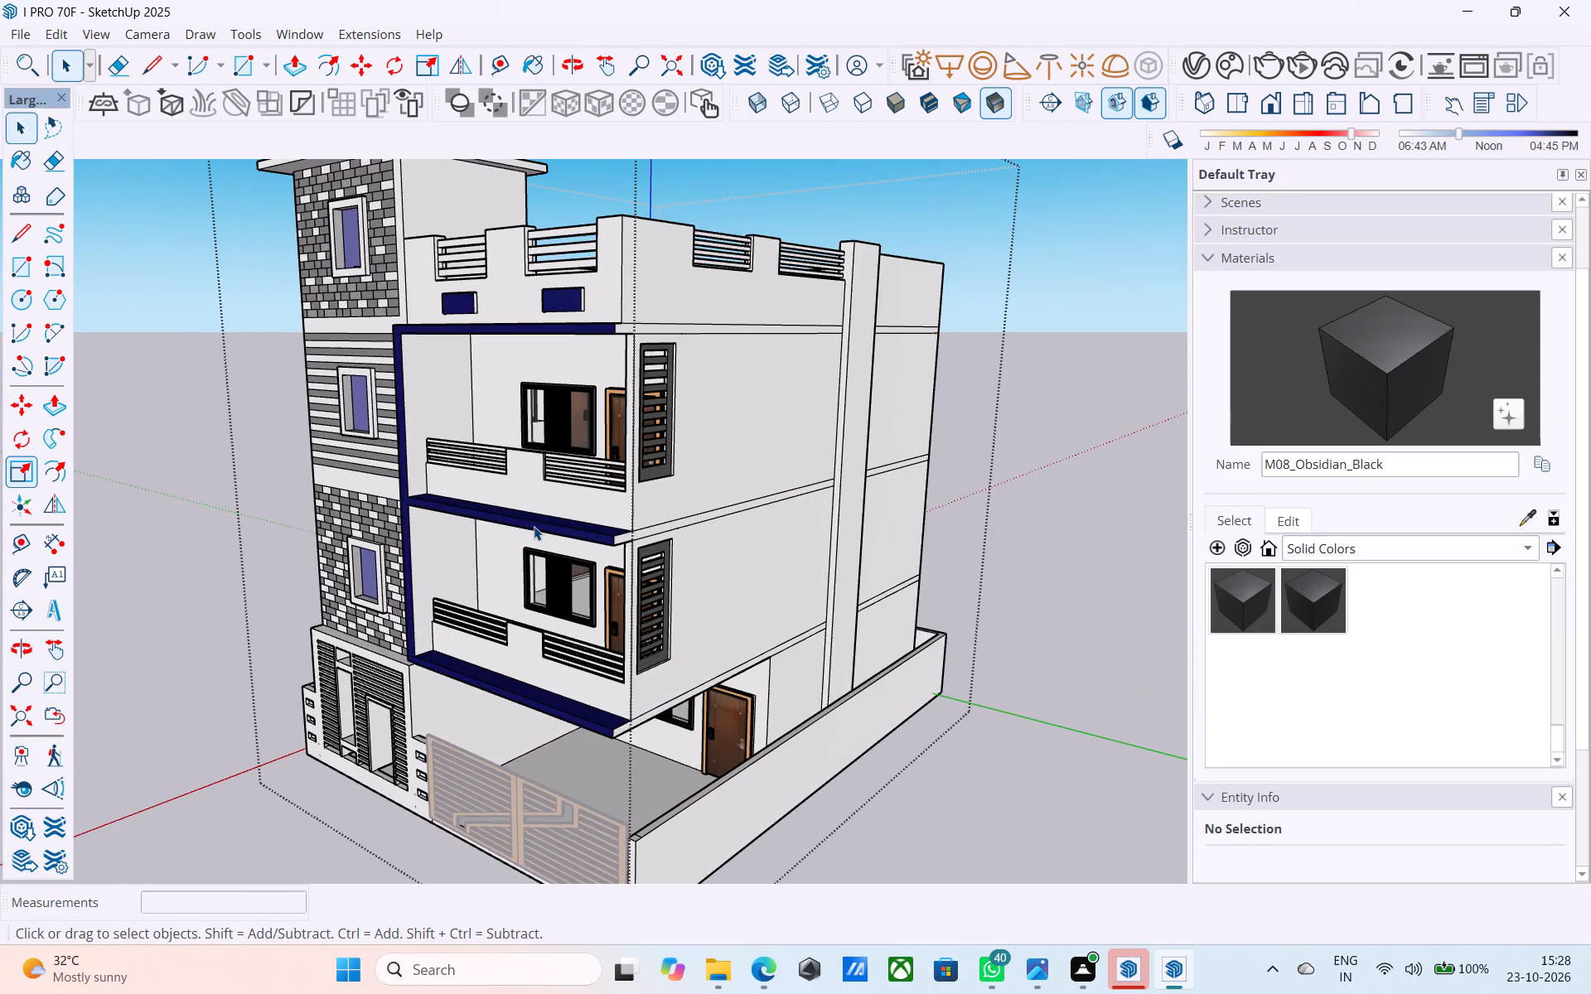
{"action": "middle_click_drag", "start_coordinate": [529, 525], "coordinate": [1065, 520], "text": "shift"}
{"action": "scroll", "coordinate": [873, 509], "scroll_direction": "down", "scroll_amount": 3}
{"action": "middle_click_drag", "start_coordinate": [813, 514], "coordinate": [1054, 451]}
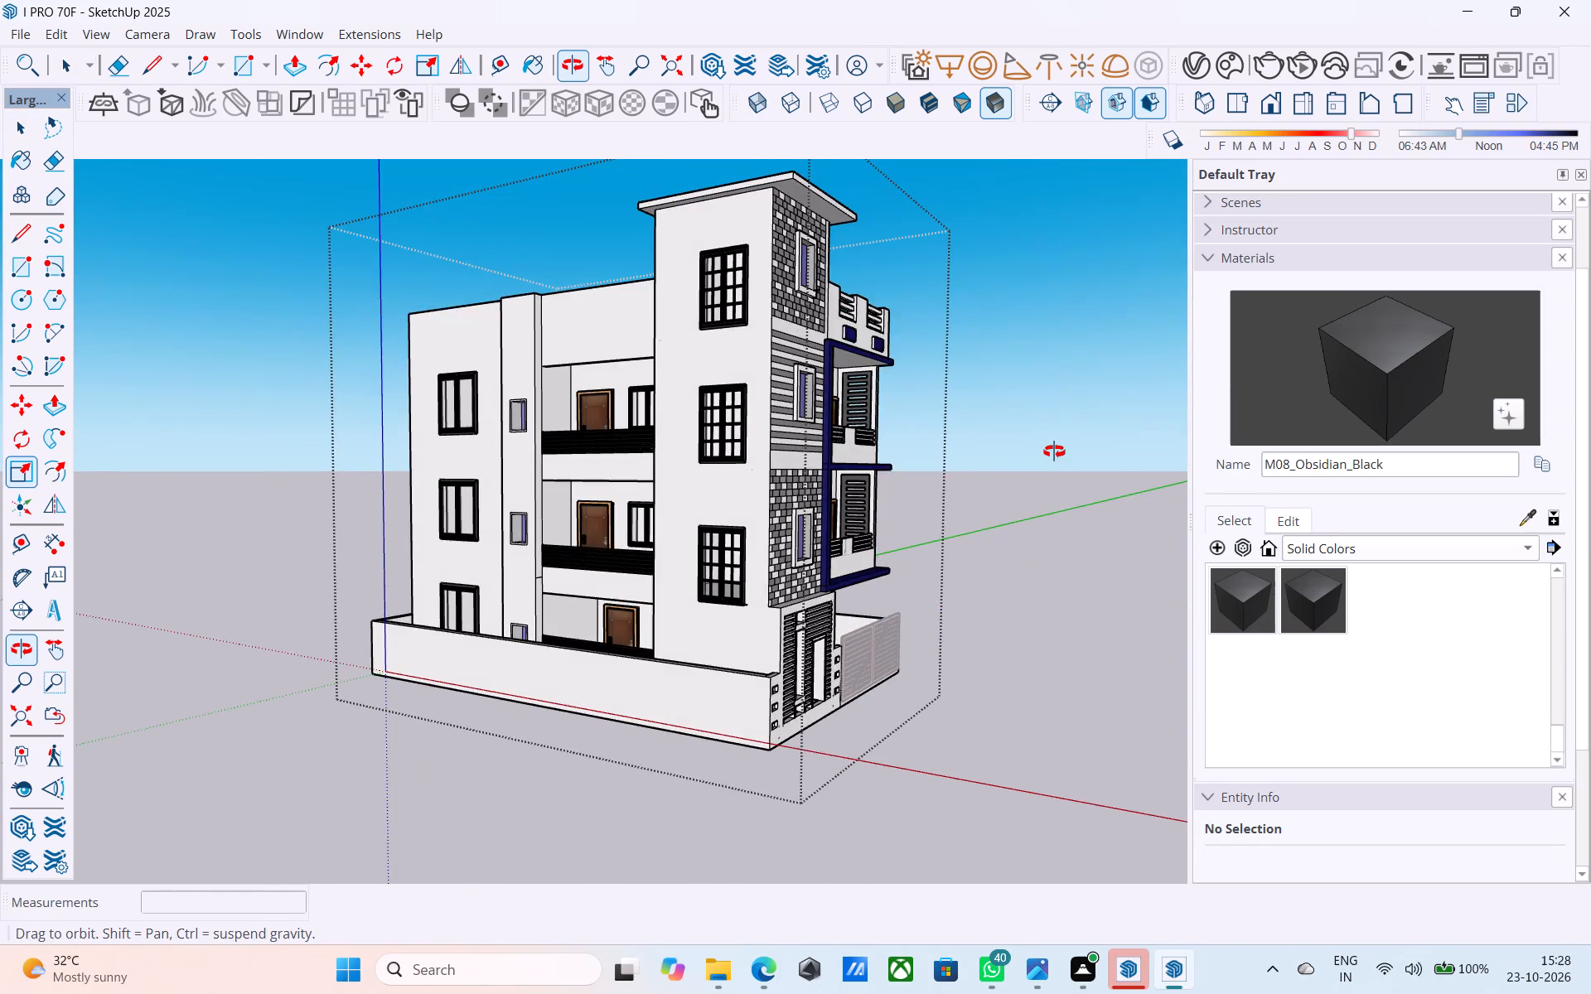
{"action": "middle_click_drag", "start_coordinate": [1054, 451], "coordinate": [1106, 613]}
{"action": "middle_click_drag", "start_coordinate": [826, 482], "coordinate": [795, 422]}
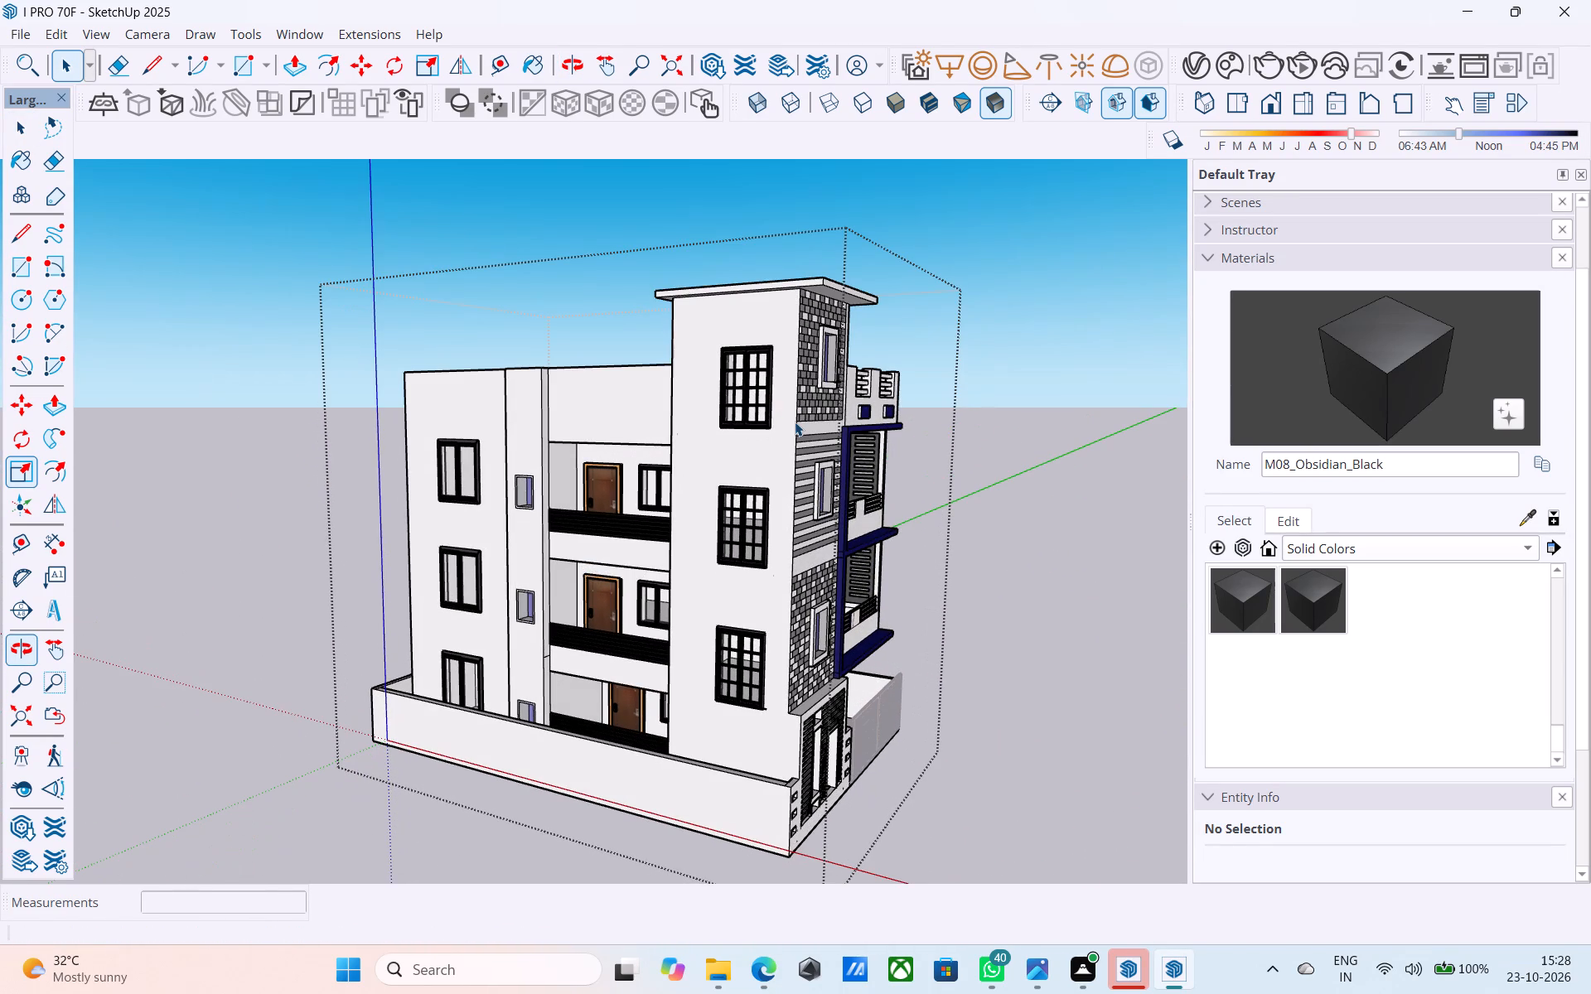
Save the house model again.
{"action": "key", "text": "ctrl+s"}
Examine the front elevation, including the stair tower cladding, balconies, parapet railings and entrance gate.
{"action": "middle_click_drag", "start_coordinate": [808, 448], "coordinate": [639, 447]}
{"action": "scroll", "coordinate": [808, 448], "scroll_direction": "up", "scroll_amount": 1}
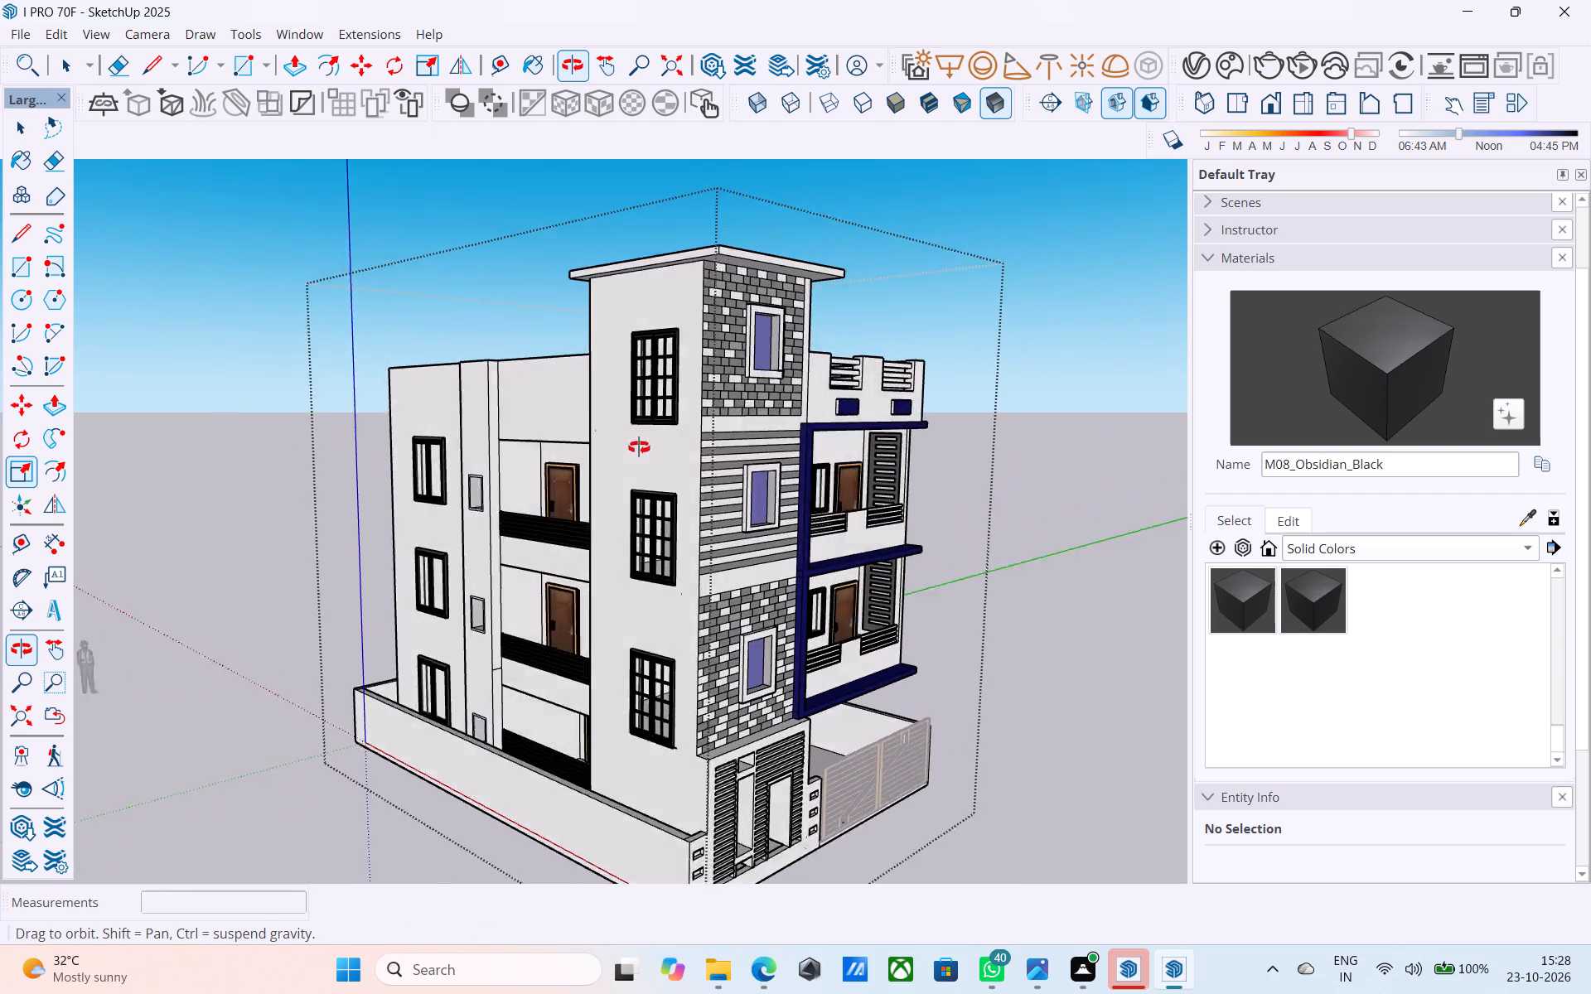
{"action": "middle_click_drag", "start_coordinate": [639, 447], "coordinate": [597, 440]}
{"action": "scroll", "coordinate": [572, 408], "scroll_direction": "down", "scroll_amount": 5}
{"action": "middle_click_drag", "start_coordinate": [590, 433], "coordinate": [515, 406]}
{"action": "scroll", "coordinate": [561, 592], "scroll_direction": "up", "scroll_amount": 3}
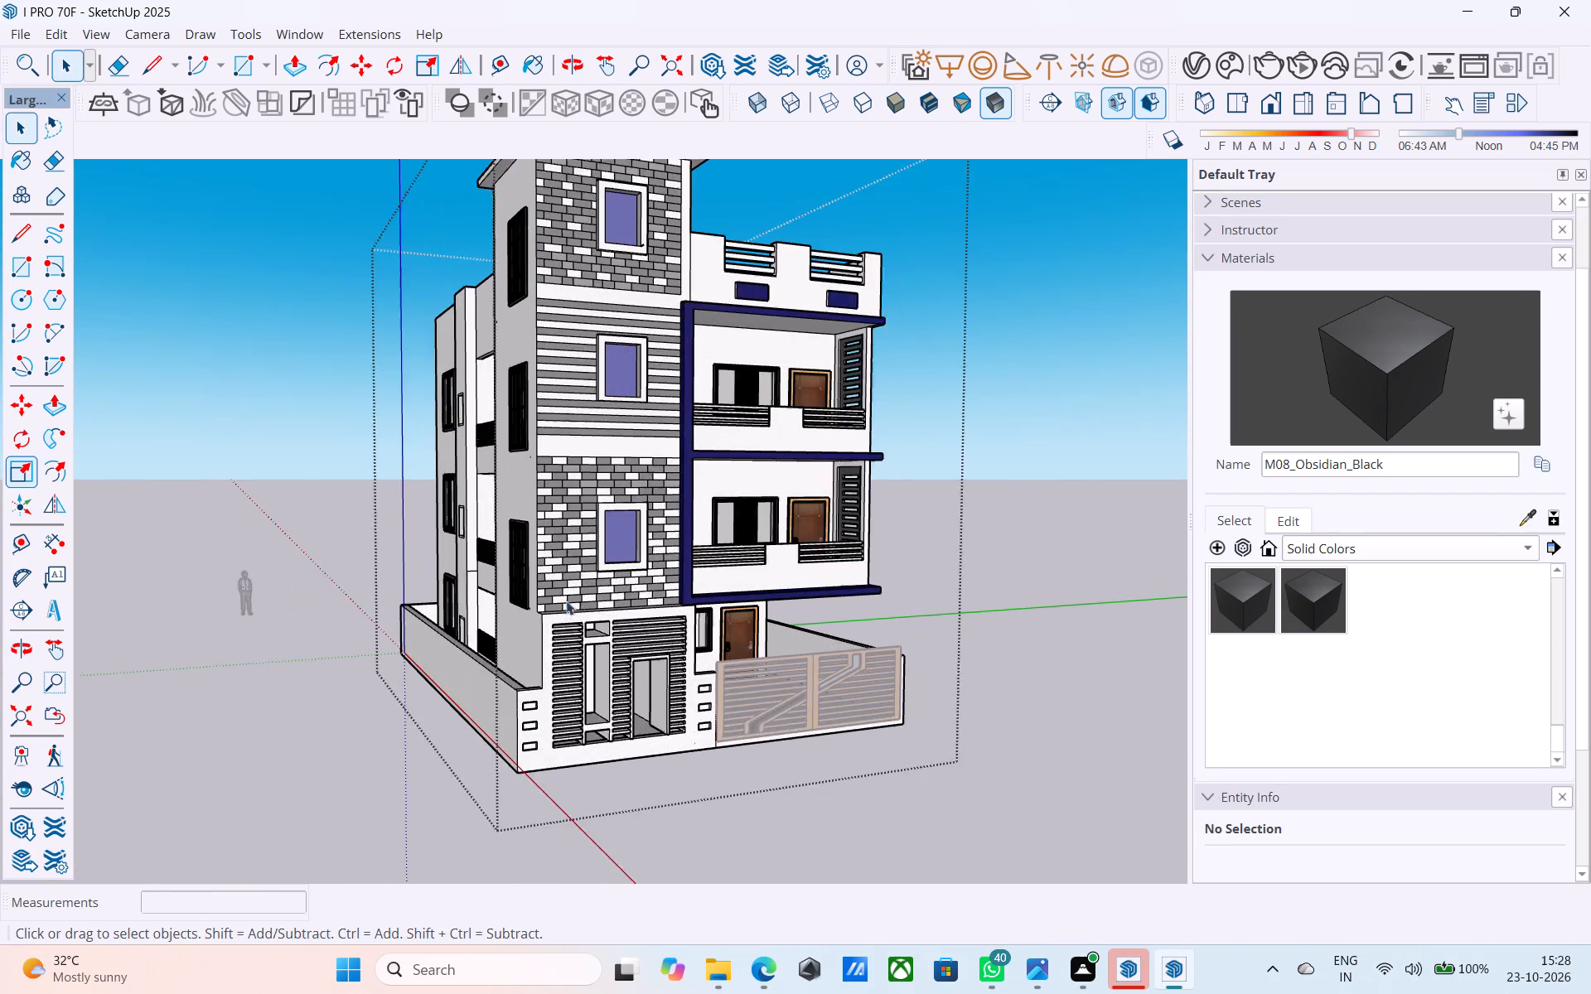
{"action": "scroll", "coordinate": [566, 601], "scroll_direction": "up", "scroll_amount": 2}
{"action": "middle_click_drag", "start_coordinate": [545, 578], "coordinate": [617, 664]}
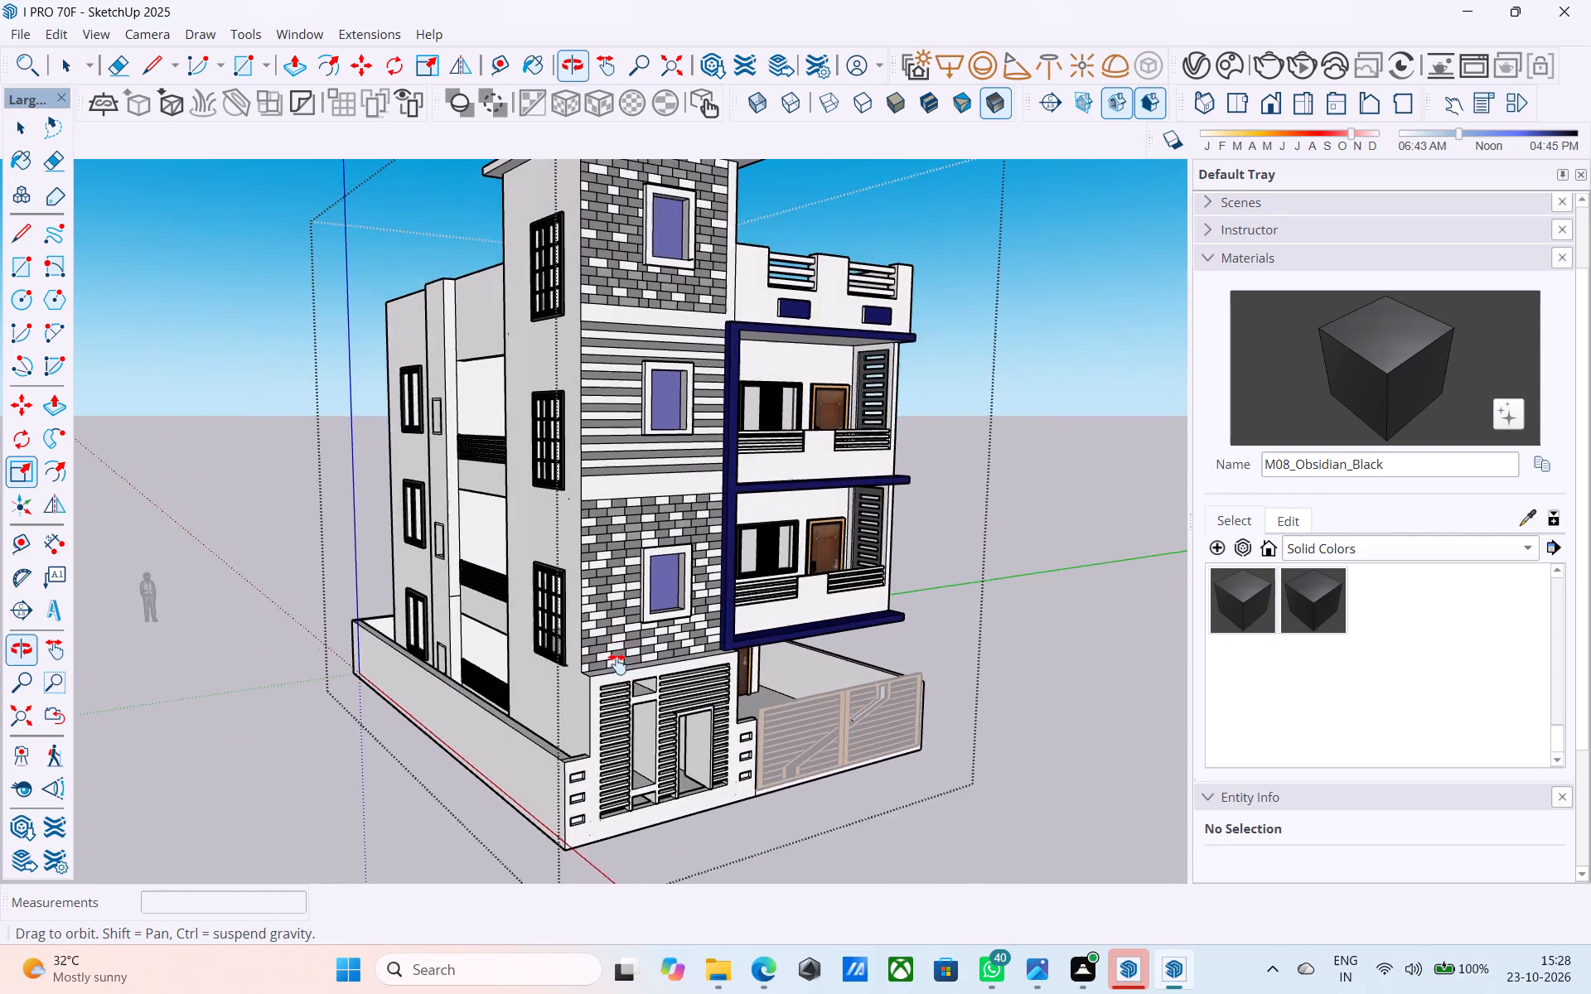
{"action": "middle_click_drag", "start_coordinate": [617, 664], "coordinate": [518, 673]}
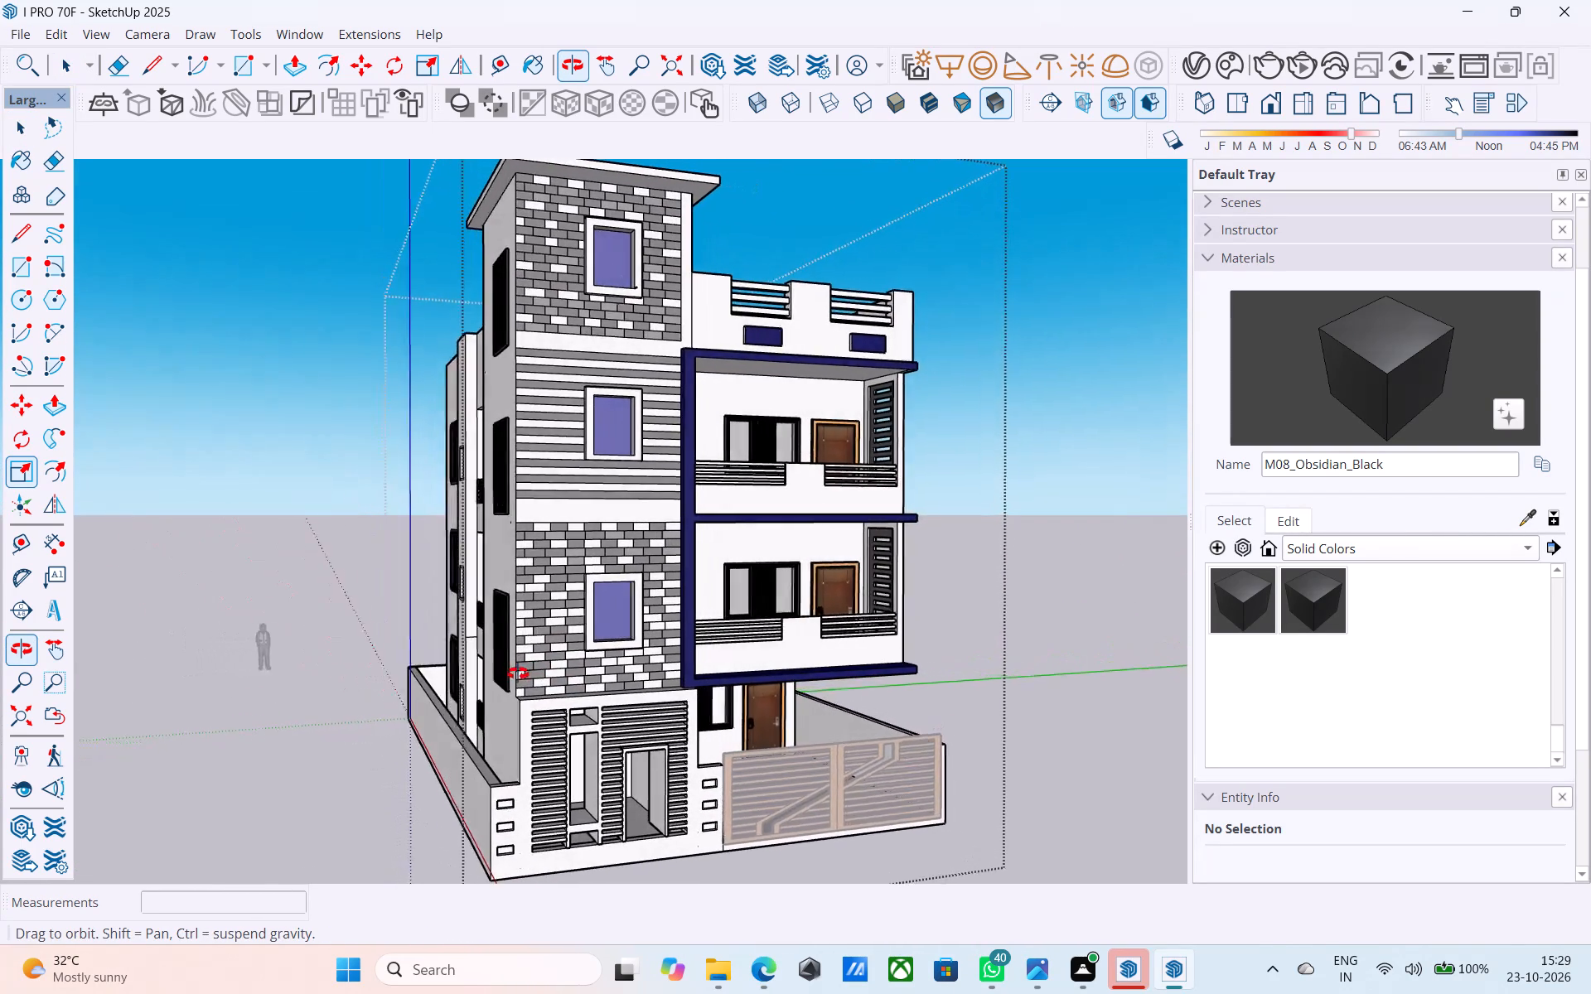
{"action": "middle_click_drag", "start_coordinate": [518, 673], "coordinate": [458, 682]}
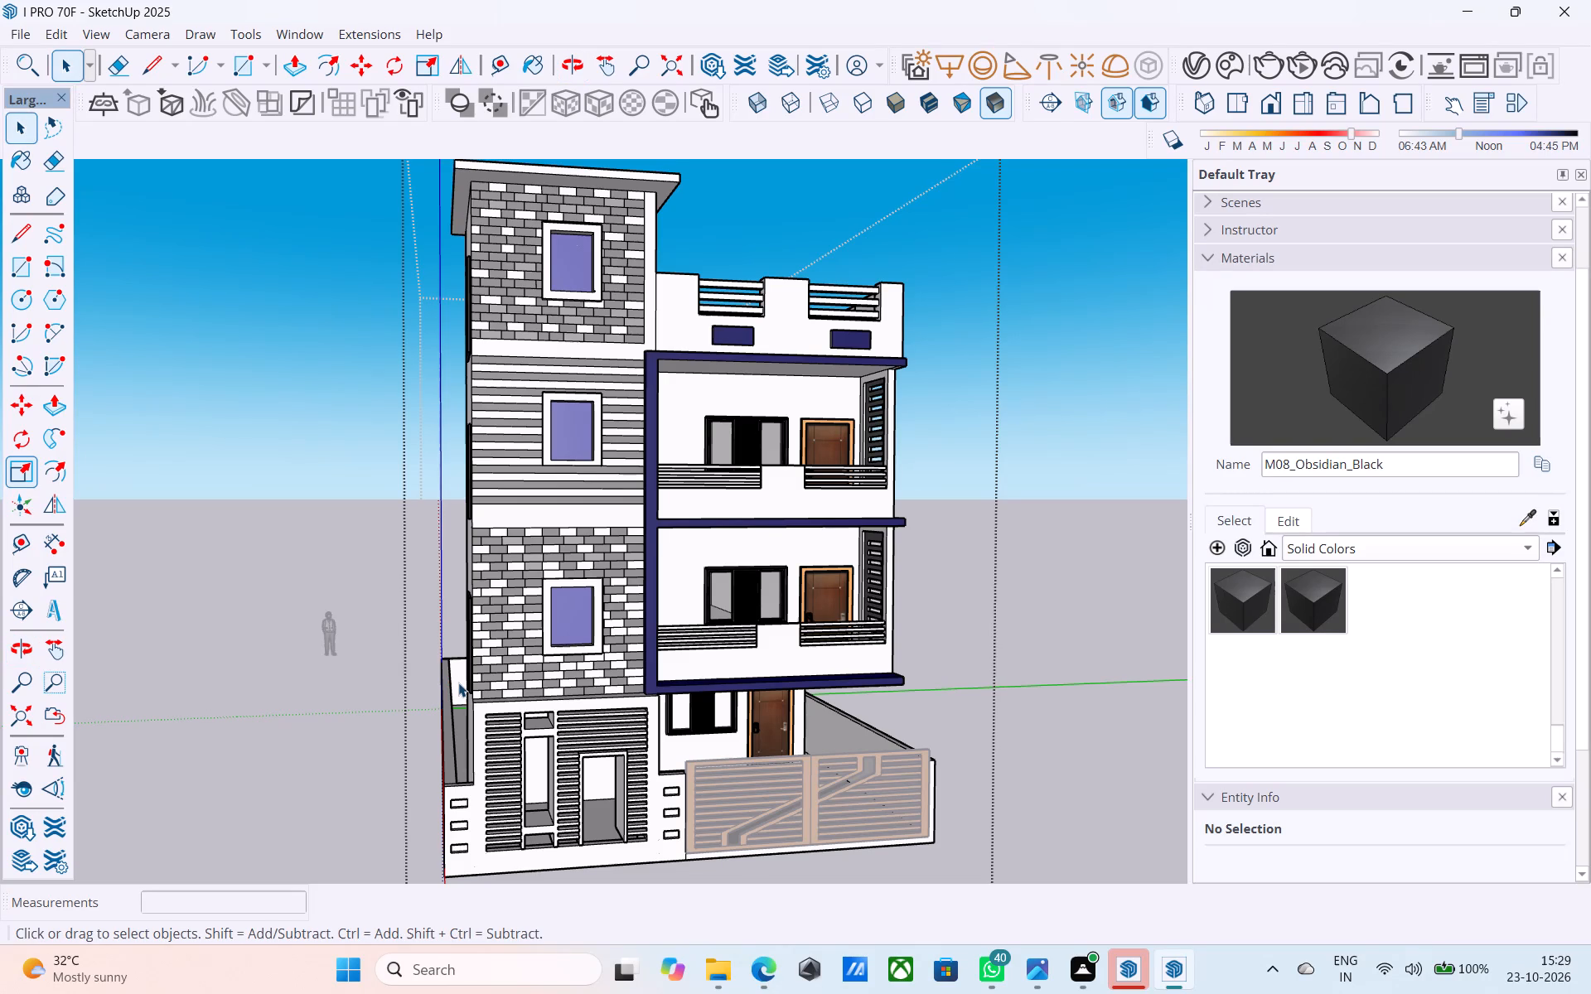
{"action": "scroll", "coordinate": [747, 627], "scroll_direction": "down", "scroll_amount": 4}
{"action": "middle_click_drag", "start_coordinate": [747, 627], "coordinate": [806, 625]}
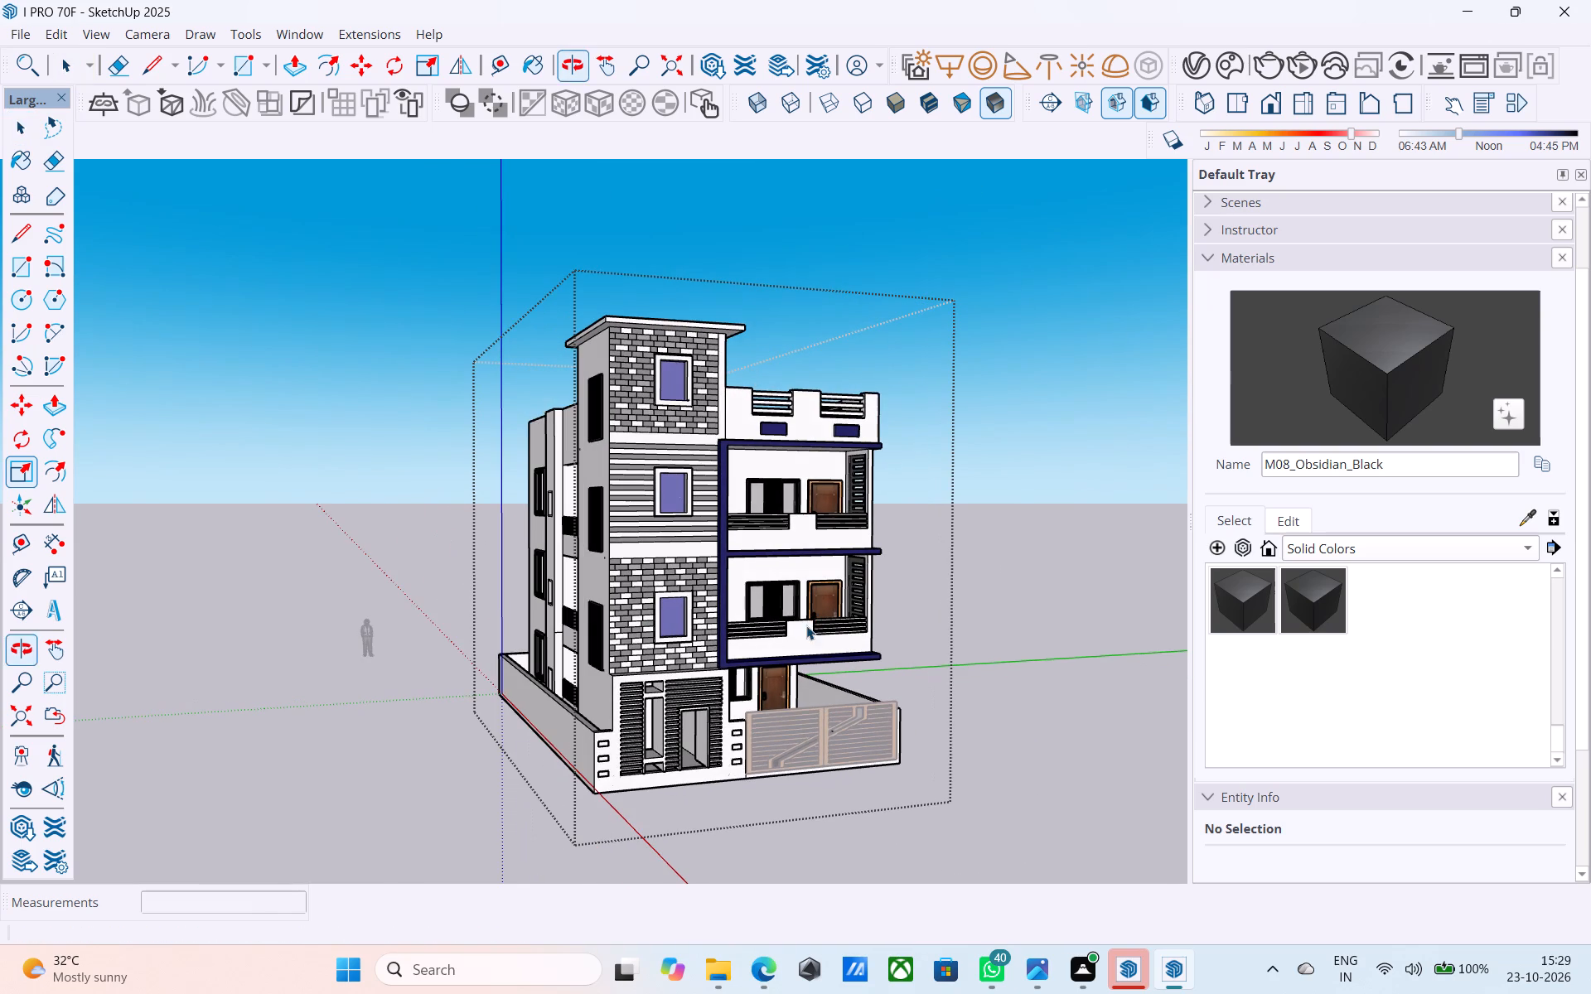
Exit editing of the house group to return to the whole model.
{"action": "left_click", "coordinate": [1026, 548]}
Review the whole house from the front and both sides, checking the facade, side windows, balconies, parapet and gate.
{"action": "middle_click_drag", "start_coordinate": [845, 583], "coordinate": [874, 617]}
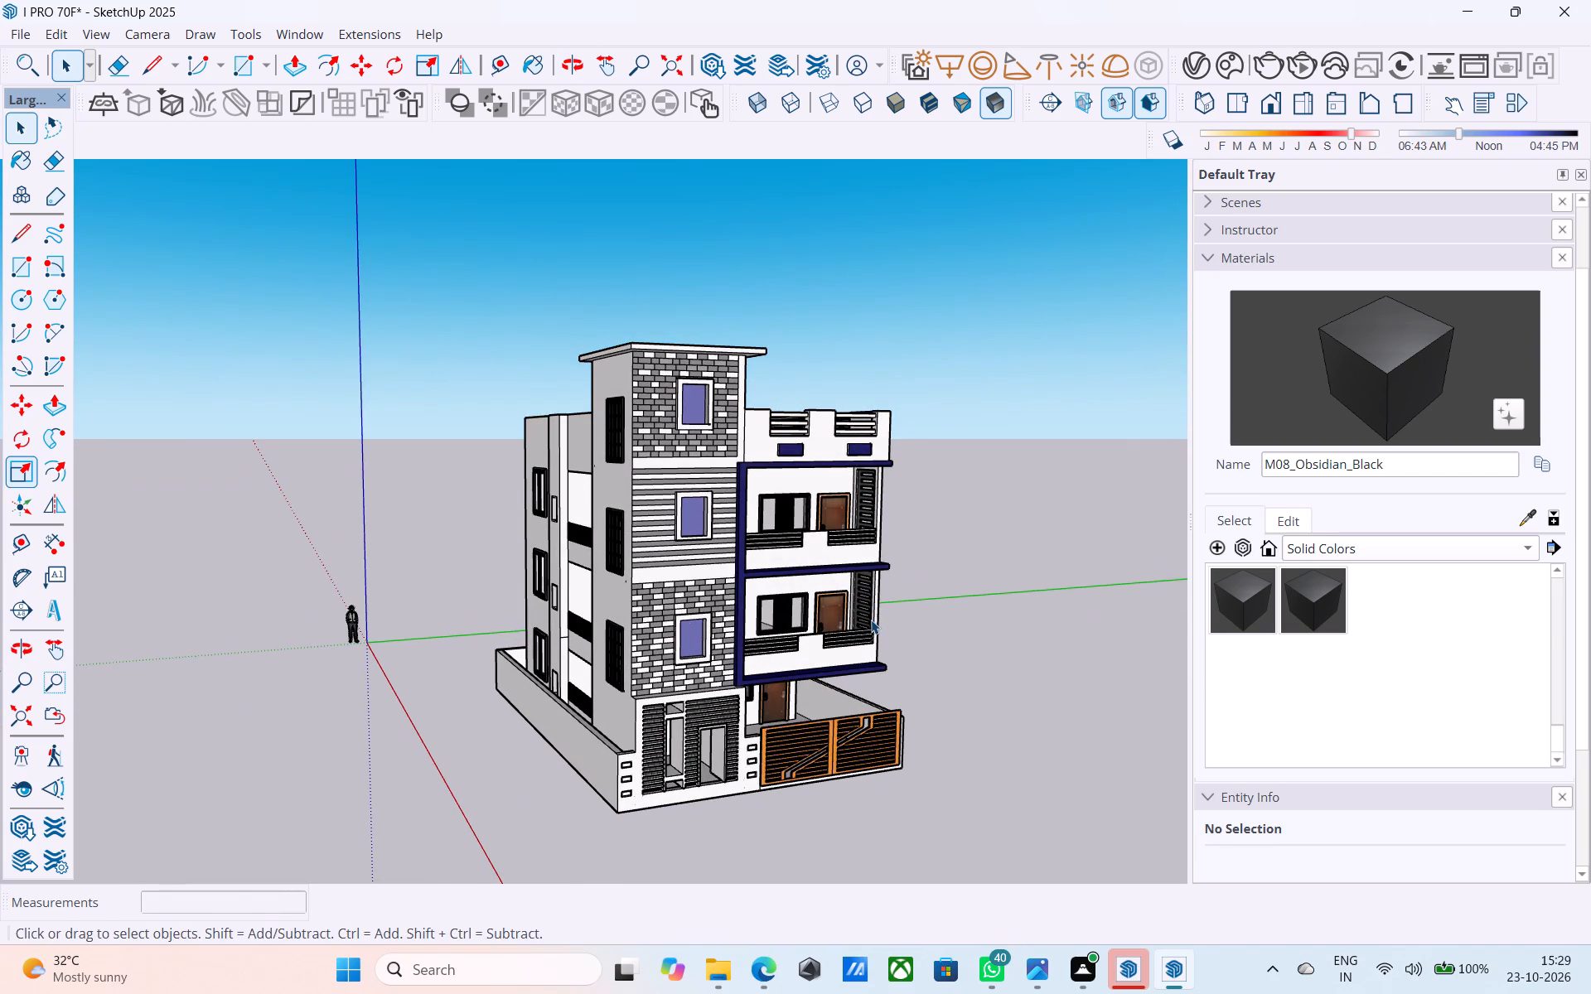
{"action": "scroll", "coordinate": [826, 630], "scroll_direction": "down", "scroll_amount": 5}
{"action": "middle_click_drag", "start_coordinate": [831, 659], "coordinate": [428, 685]}
{"action": "middle_click_drag", "start_coordinate": [503, 644], "coordinate": [906, 588]}
{"action": "scroll", "coordinate": [757, 591], "scroll_direction": "up", "scroll_amount": 8}
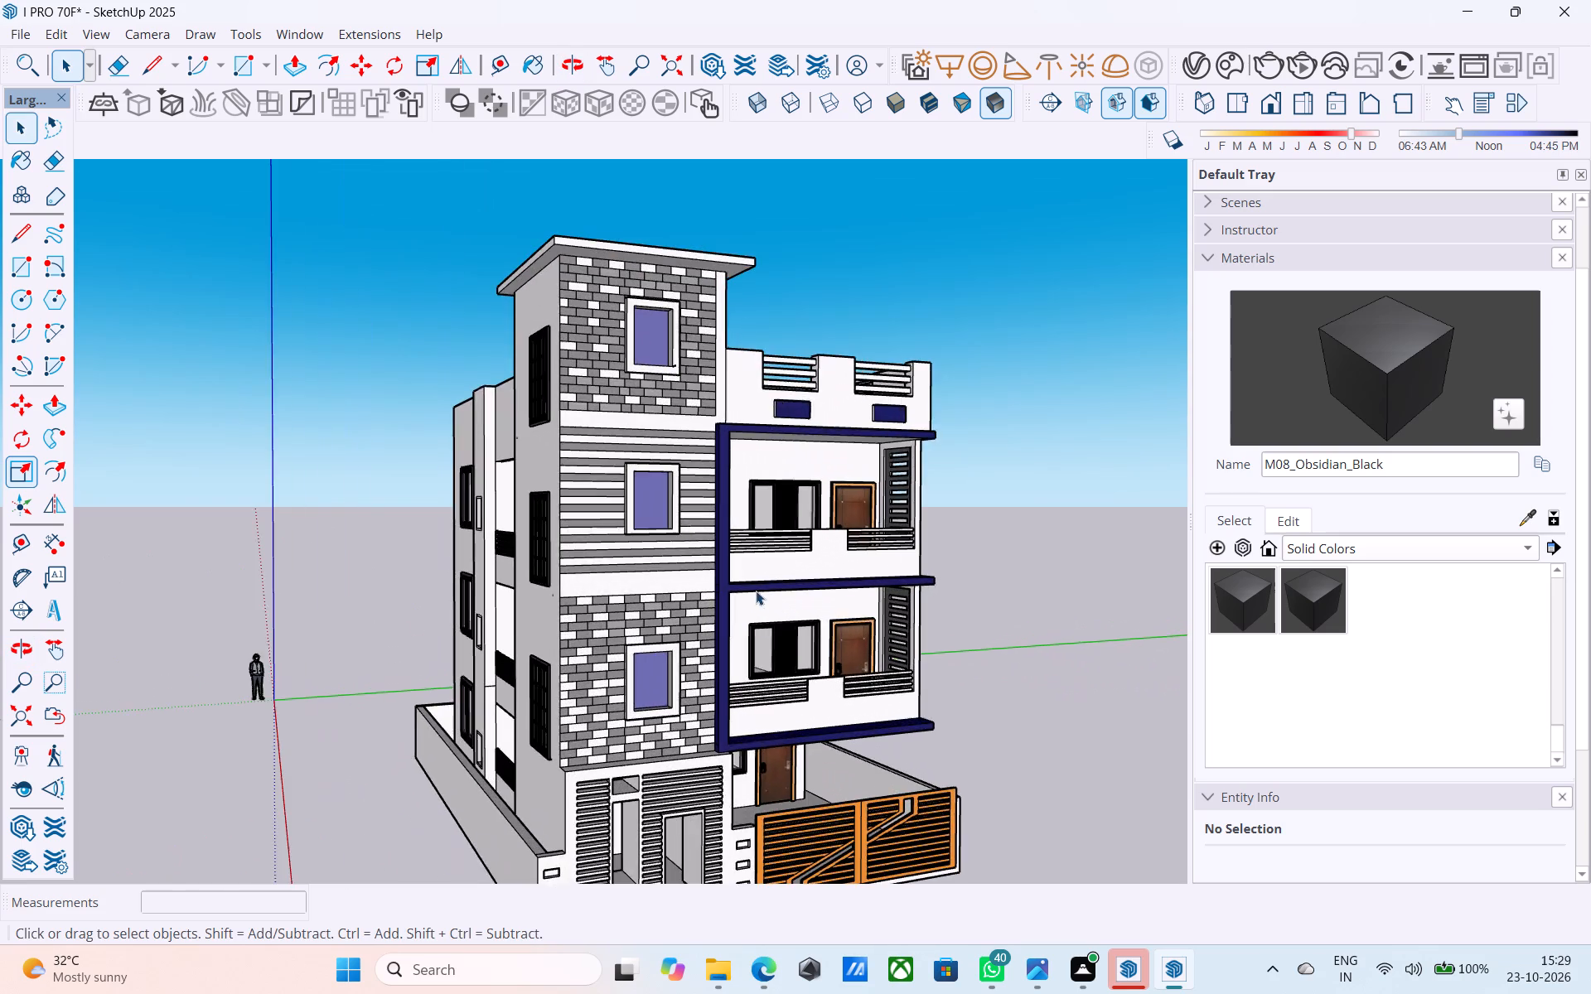
{"action": "scroll", "coordinate": [748, 615], "scroll_direction": "down", "scroll_amount": 1}
{"action": "middle_click_drag", "start_coordinate": [746, 615], "coordinate": [883, 599]}
{"action": "scroll", "coordinate": [883, 598], "scroll_direction": "up", "scroll_amount": 1}
{"action": "scroll", "coordinate": [559, 498], "scroll_direction": "down", "scroll_amount": 4}
{"action": "middle_click_drag", "start_coordinate": [566, 516], "coordinate": [870, 581]}
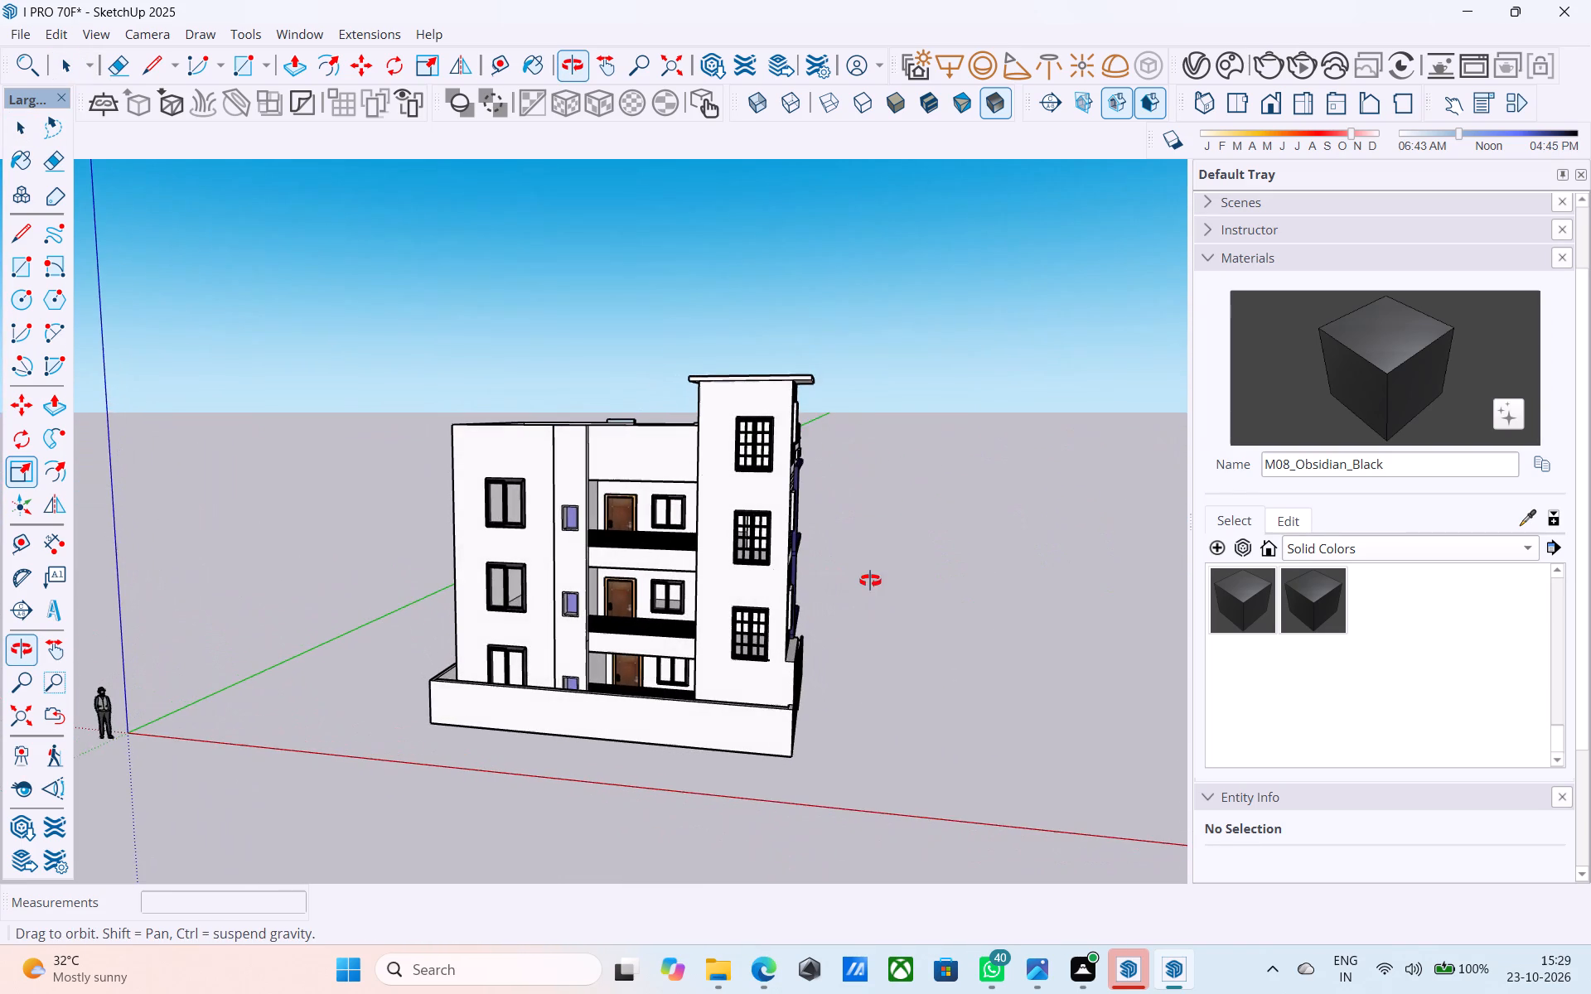
{"action": "middle_click_drag", "start_coordinate": [870, 581], "coordinate": [870, 580]}
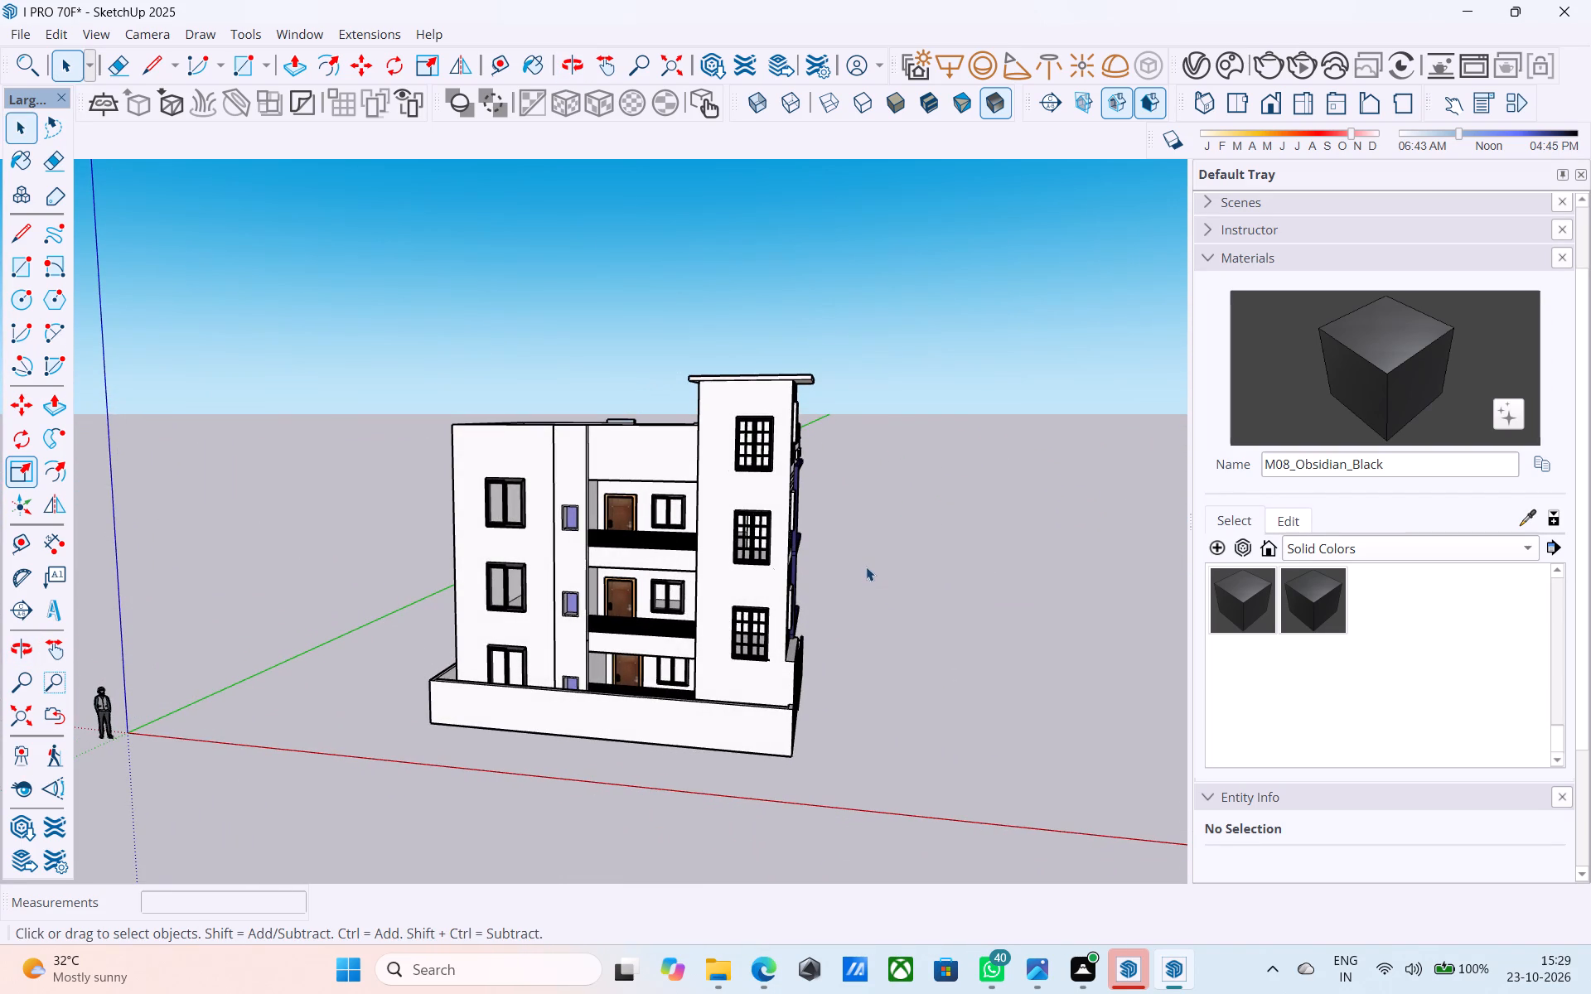
{"action": "middle_click_drag", "start_coordinate": [865, 564], "coordinate": [463, 554]}
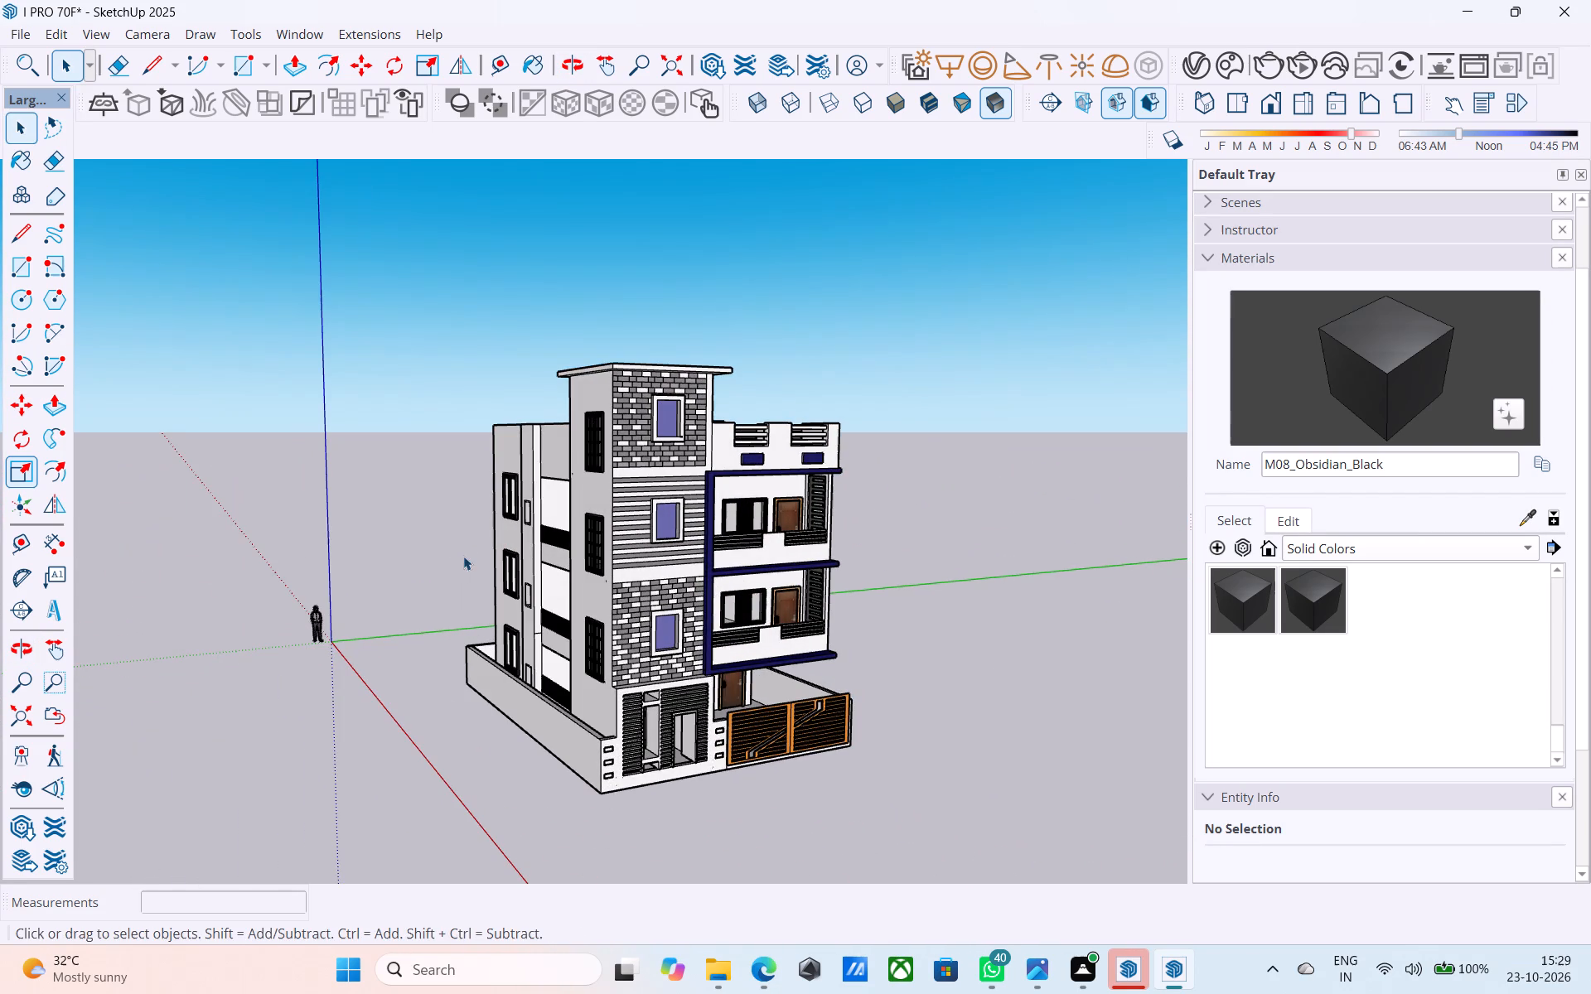
{"action": "middle_click_drag", "start_coordinate": [551, 535], "coordinate": [457, 504]}
{"action": "scroll", "coordinate": [532, 571], "scroll_direction": "up", "scroll_amount": 2}
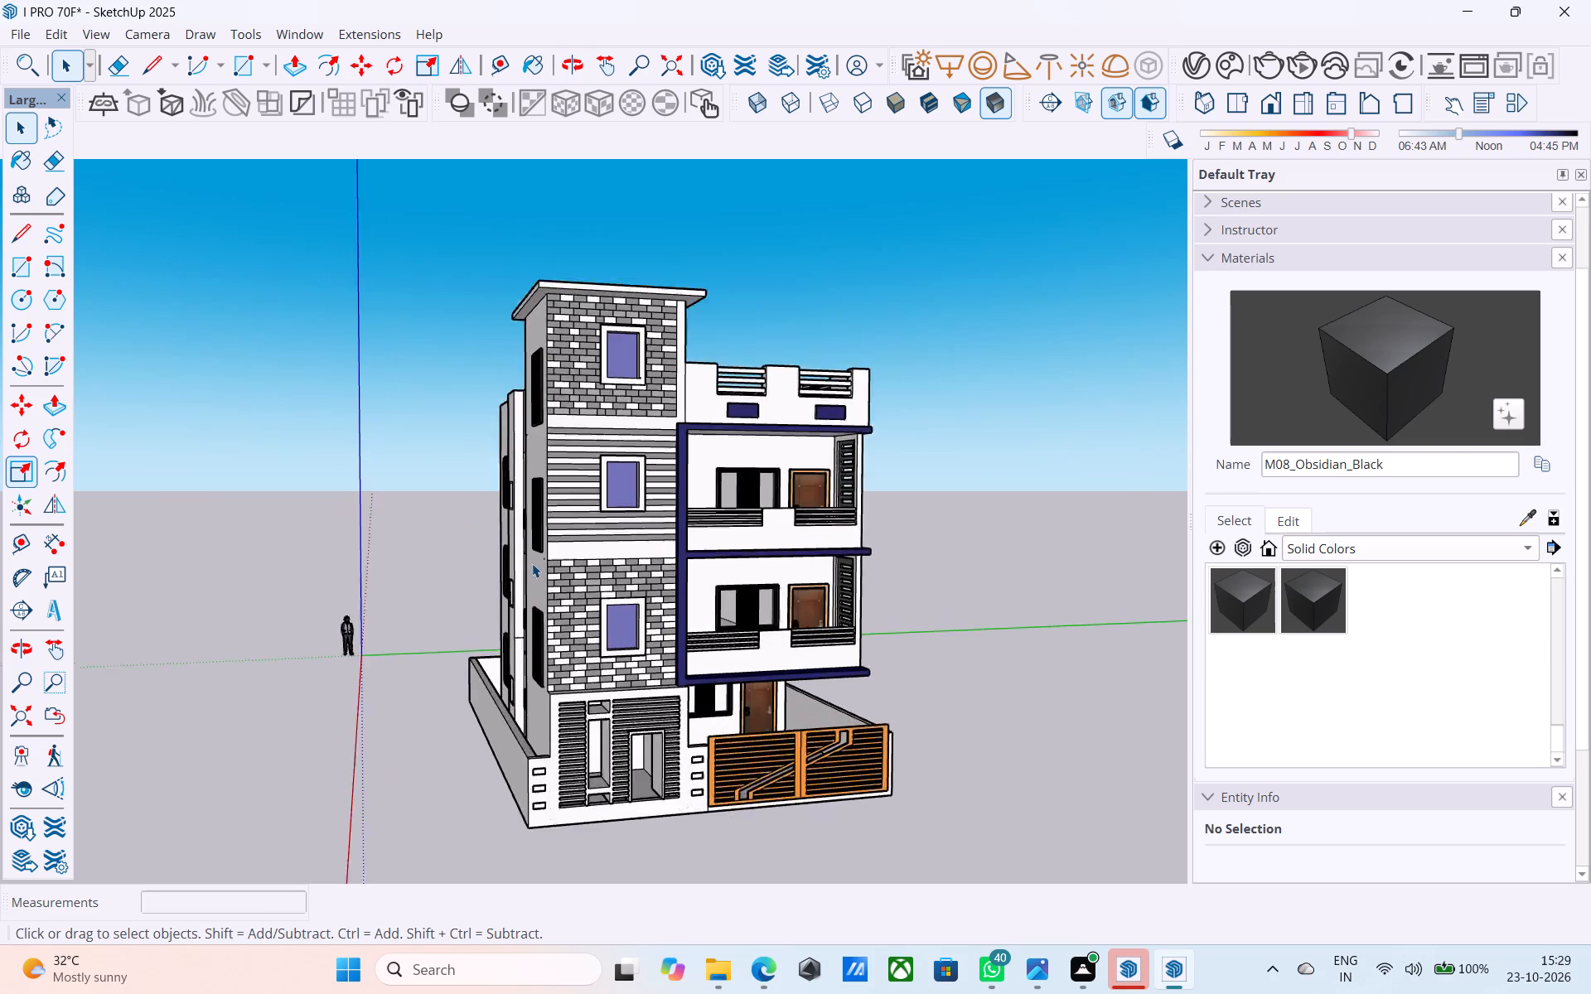
{"action": "scroll", "coordinate": [532, 563], "scroll_direction": "up", "scroll_amount": 2}
{"action": "middle_click_drag", "start_coordinate": [527, 565], "coordinate": [646, 544]}
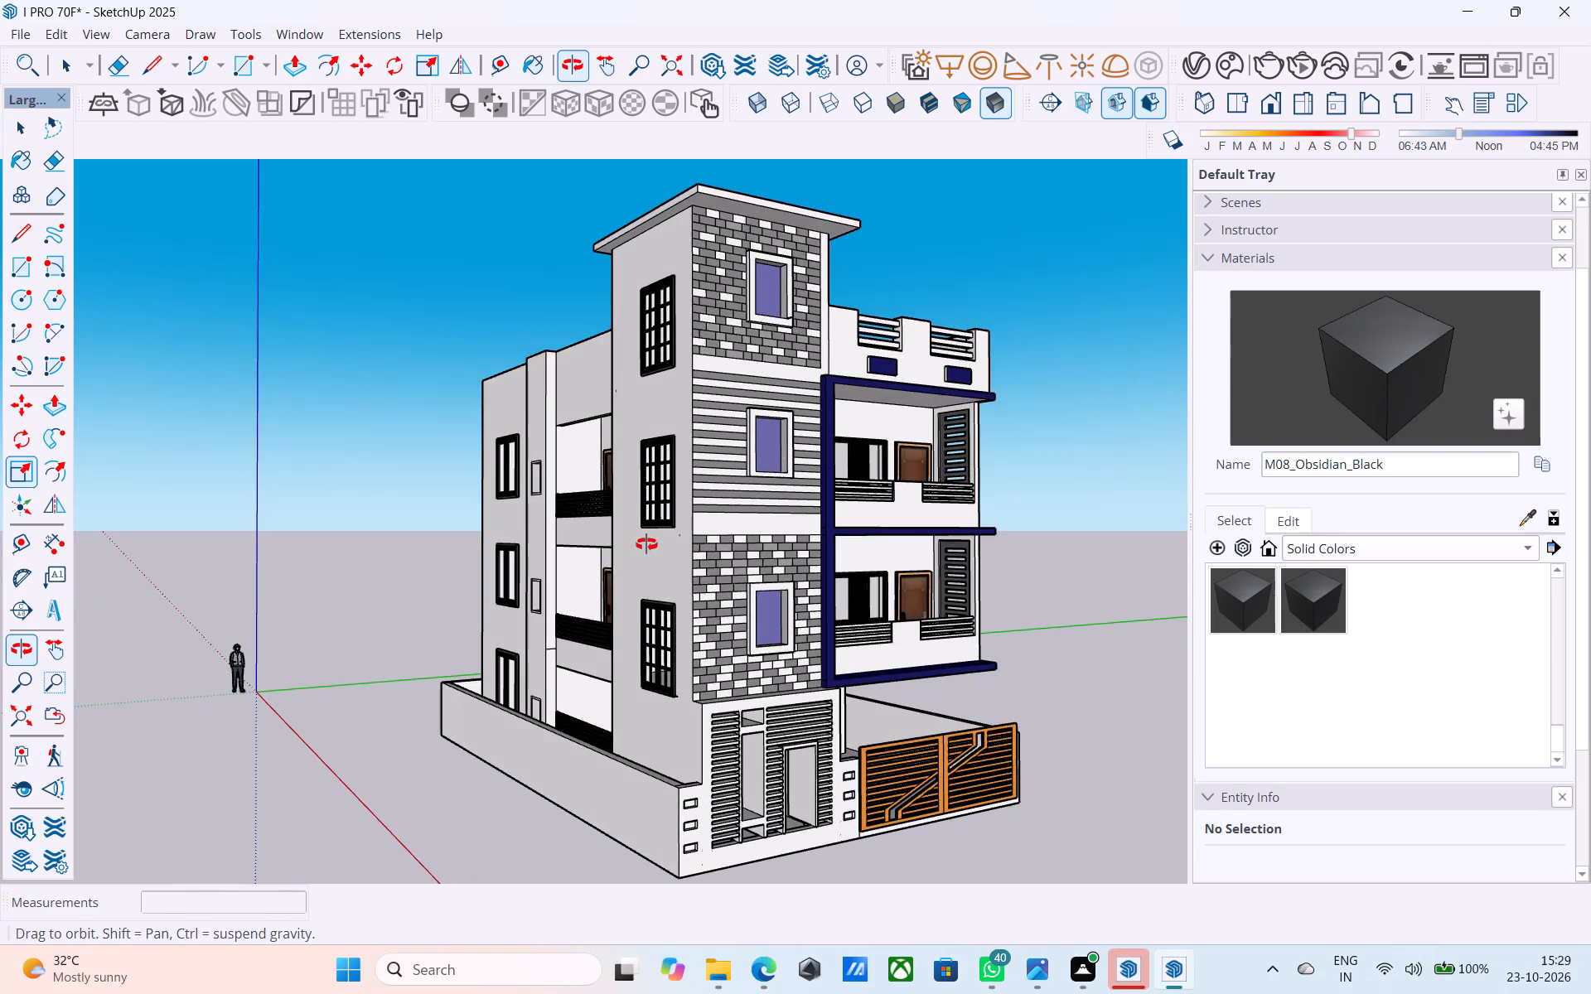
{"action": "middle_click_drag", "start_coordinate": [646, 544], "coordinate": [718, 537]}
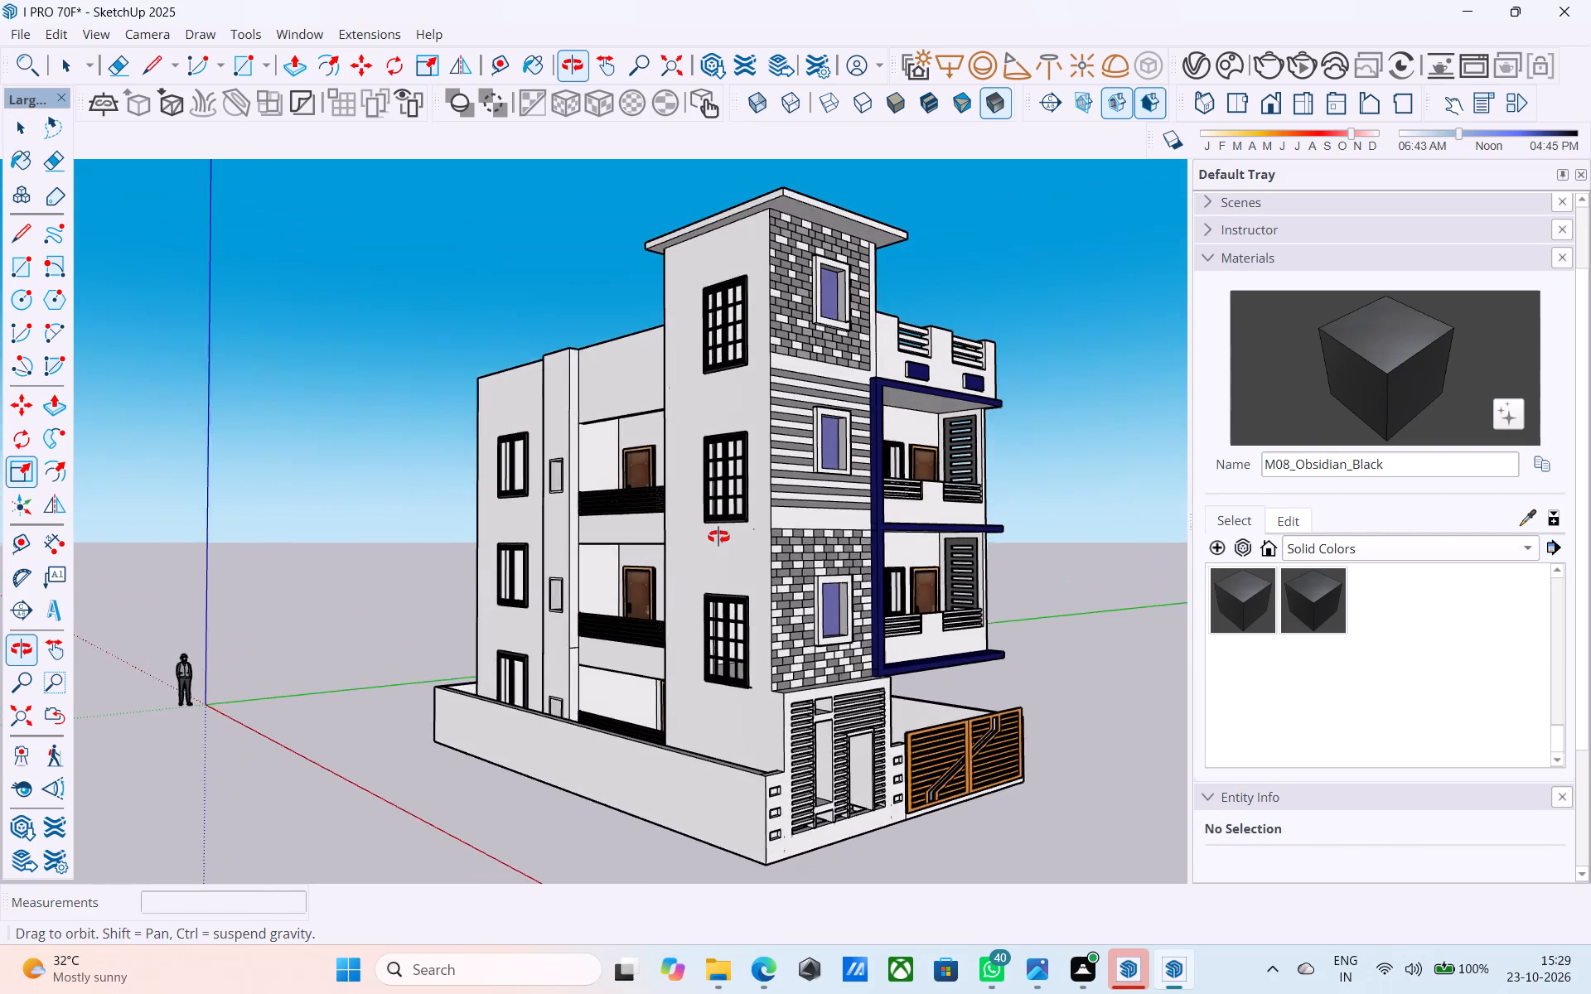
{"action": "middle_click_drag", "start_coordinate": [718, 537], "coordinate": [718, 537]}
{"action": "middle_click_drag", "start_coordinate": [771, 564], "coordinate": [746, 606], "text": "shift"}
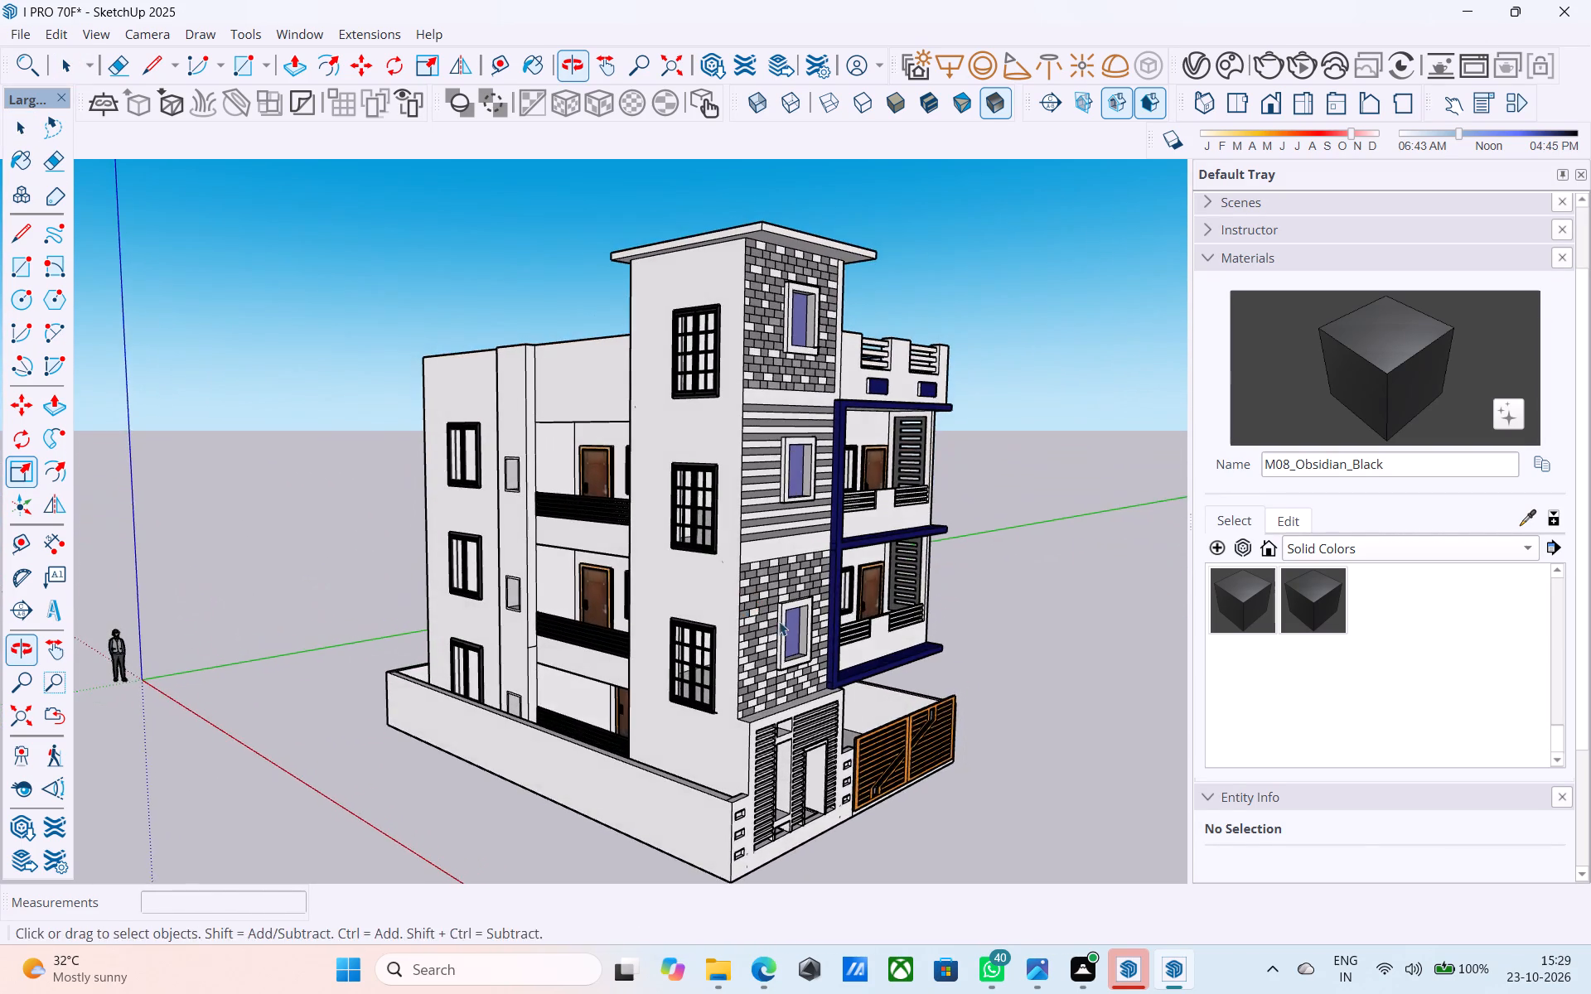
{"action": "middle_click_drag", "start_coordinate": [760, 607], "coordinate": [556, 610]}
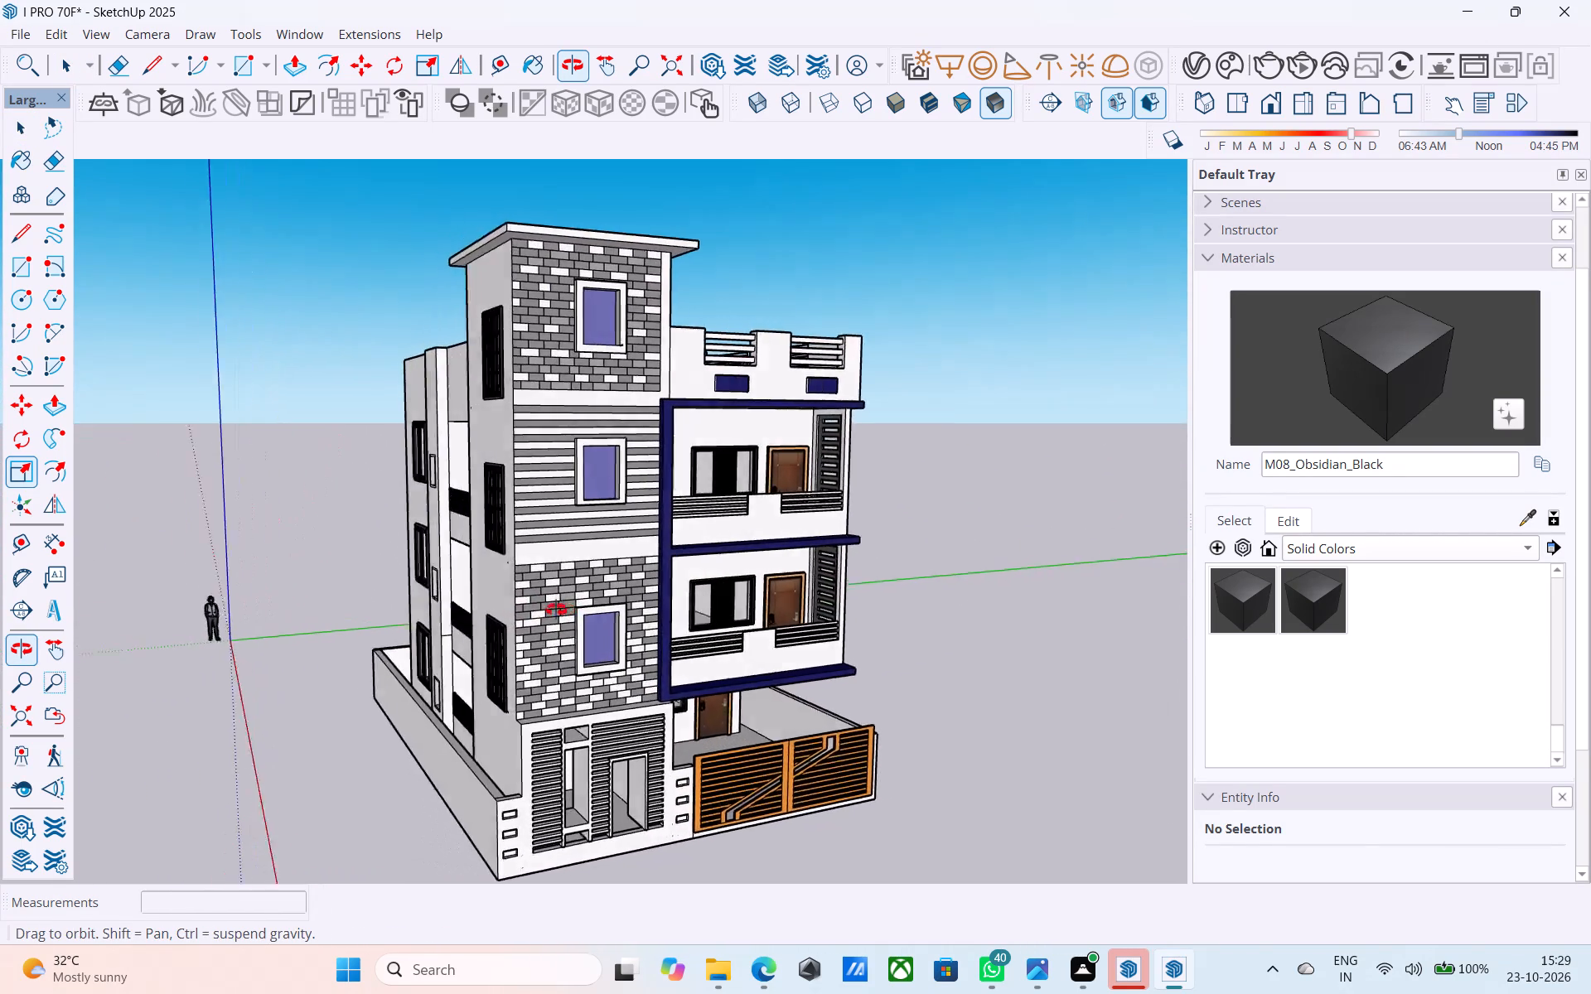
{"action": "middle_click_drag", "start_coordinate": [556, 610], "coordinate": [654, 570]}
{"action": "scroll", "coordinate": [654, 571], "scroll_direction": "up", "scroll_amount": 2}
{"action": "scroll", "coordinate": [654, 570], "scroll_direction": "down", "scroll_amount": 1}
{"action": "middle_click_drag", "start_coordinate": [654, 570], "coordinate": [338, 606], "text": "shift"}
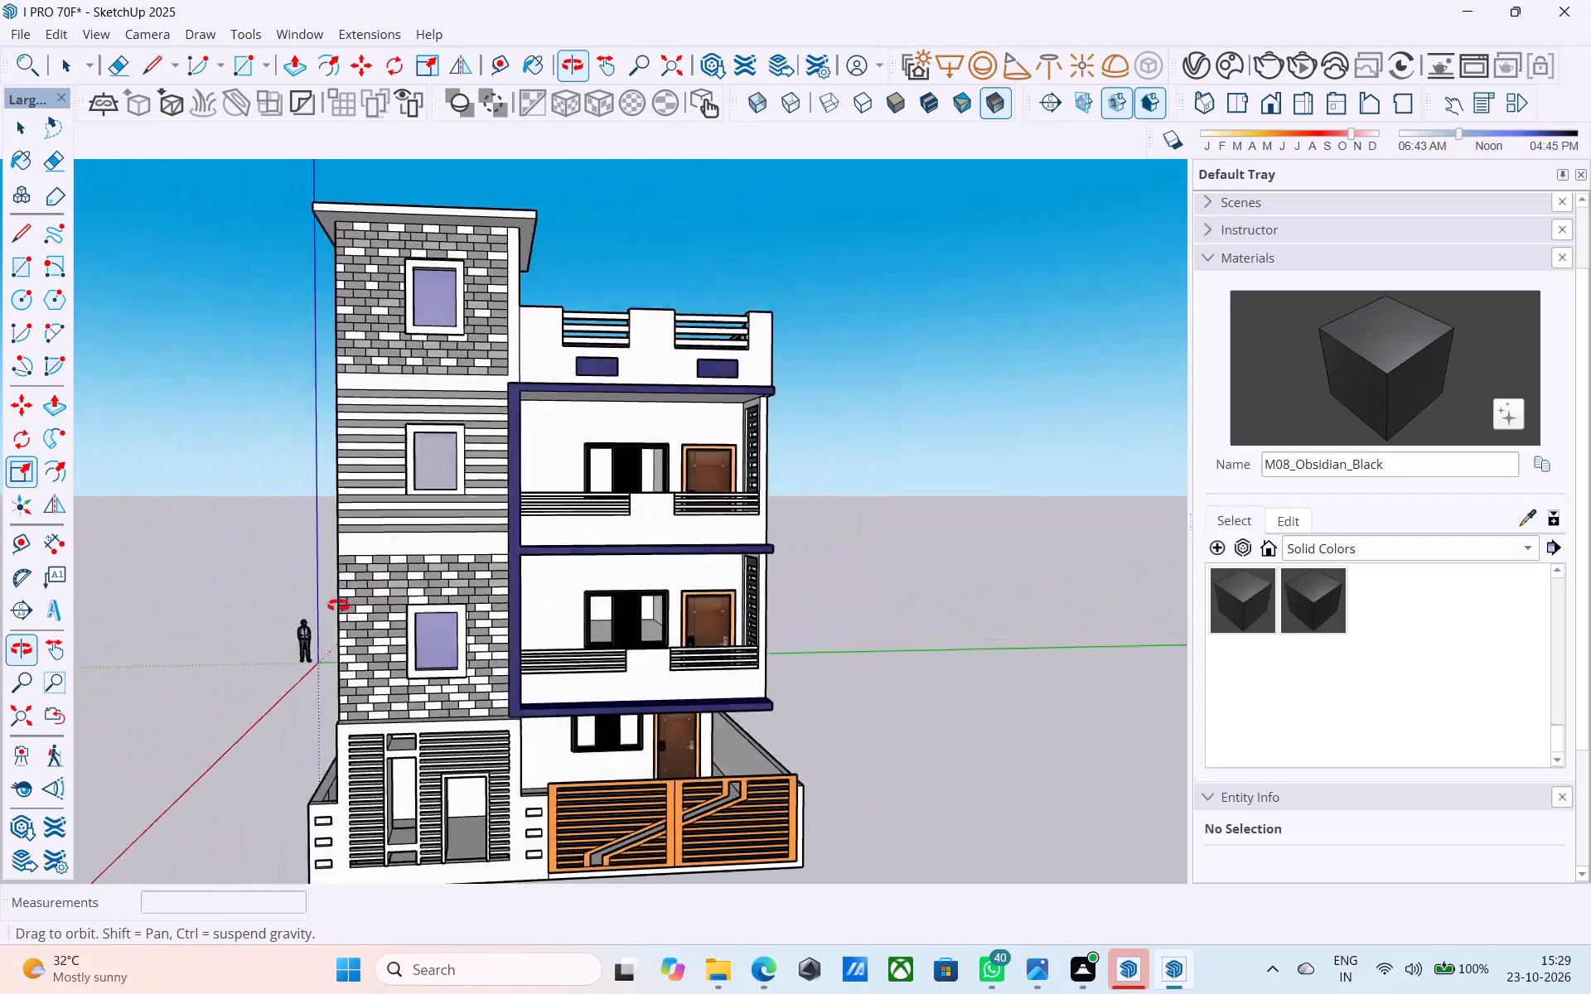
{"action": "middle_click_drag", "start_coordinate": [338, 606], "coordinate": [907, 607], "text": "shift"}
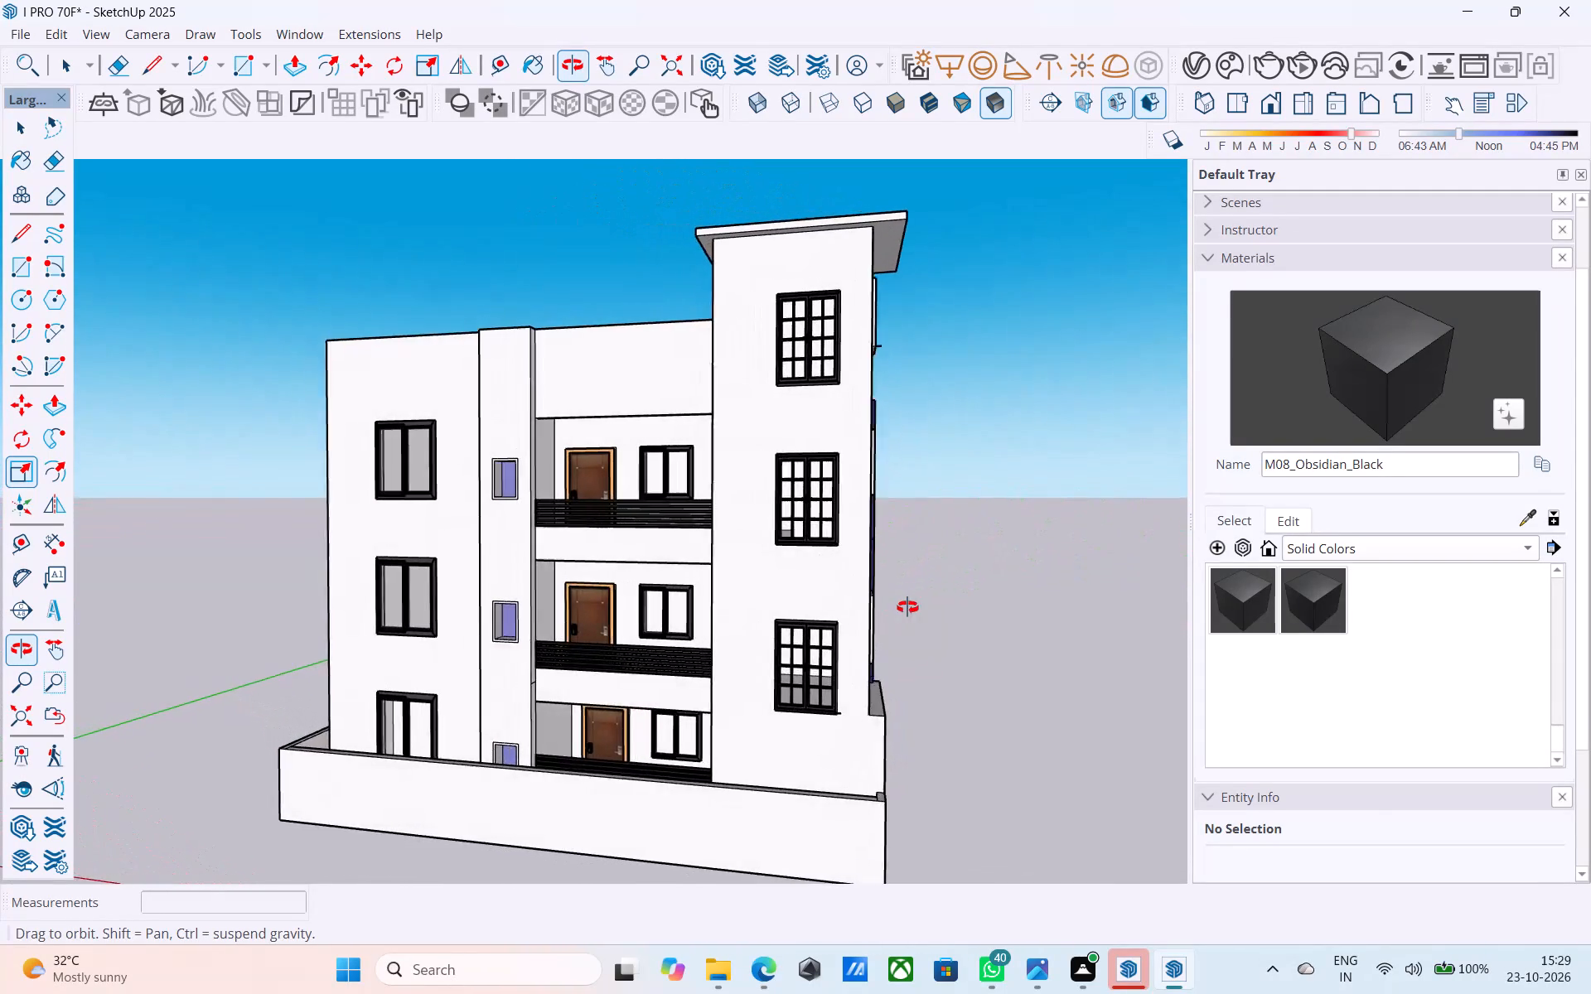
{"action": "middle_click_drag", "start_coordinate": [907, 607], "coordinate": [460, 594], "text": "shift"}
{"action": "middle_click_drag", "start_coordinate": [578, 542], "coordinate": [270, 539]}
{"action": "middle_click_drag", "start_coordinate": [749, 530], "coordinate": [605, 566]}
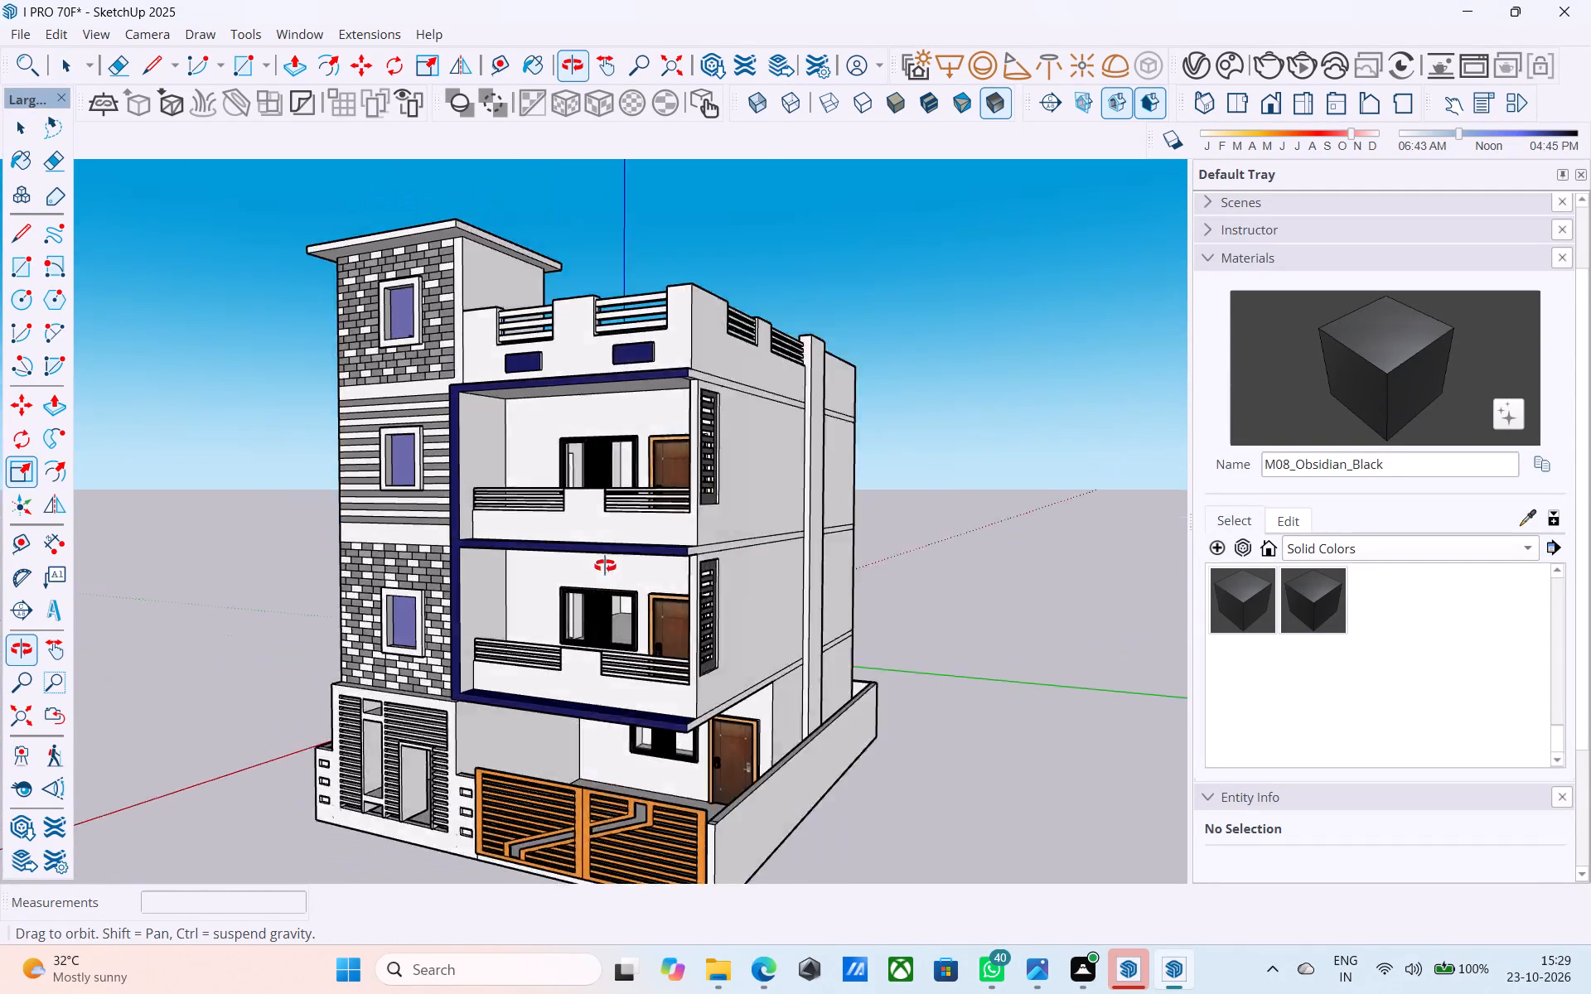
{"action": "middle_click_drag", "start_coordinate": [605, 566], "coordinate": [1147, 622]}
{"action": "middle_click_drag", "start_coordinate": [701, 678], "coordinate": [723, 650]}
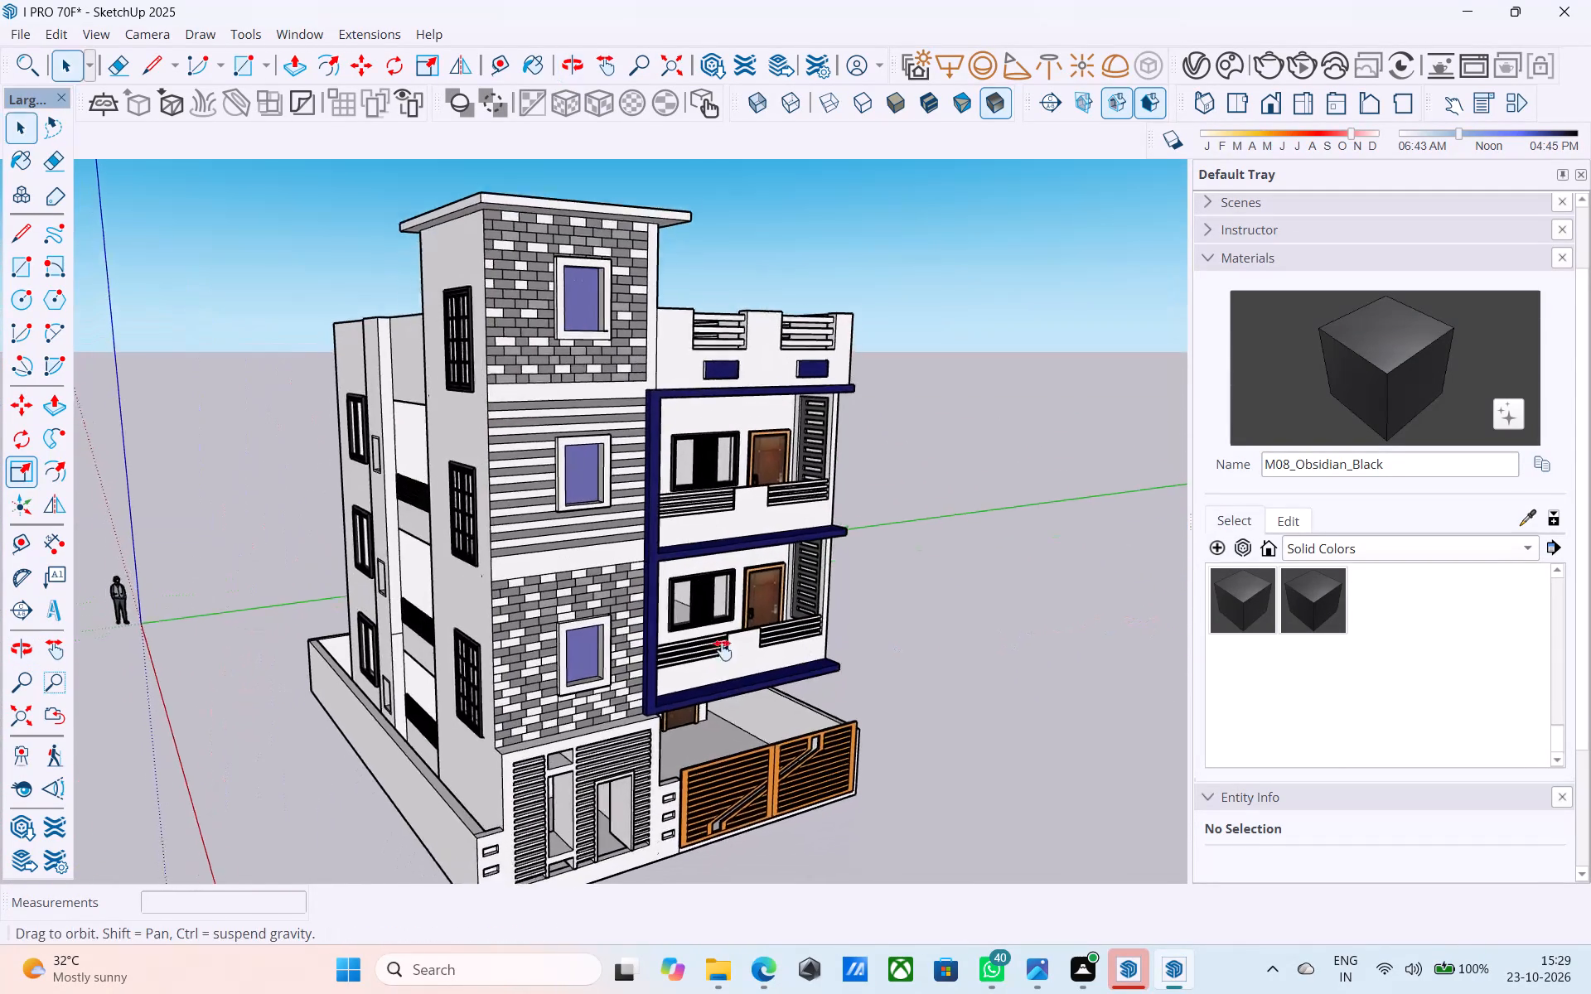
{"action": "middle_click_drag", "start_coordinate": [723, 650], "coordinate": [708, 587]}
{"action": "scroll", "coordinate": [686, 569], "scroll_direction": "down", "scroll_amount": 2}
{"action": "middle_click_drag", "start_coordinate": [686, 570], "coordinate": [626, 620], "text": "shift"}
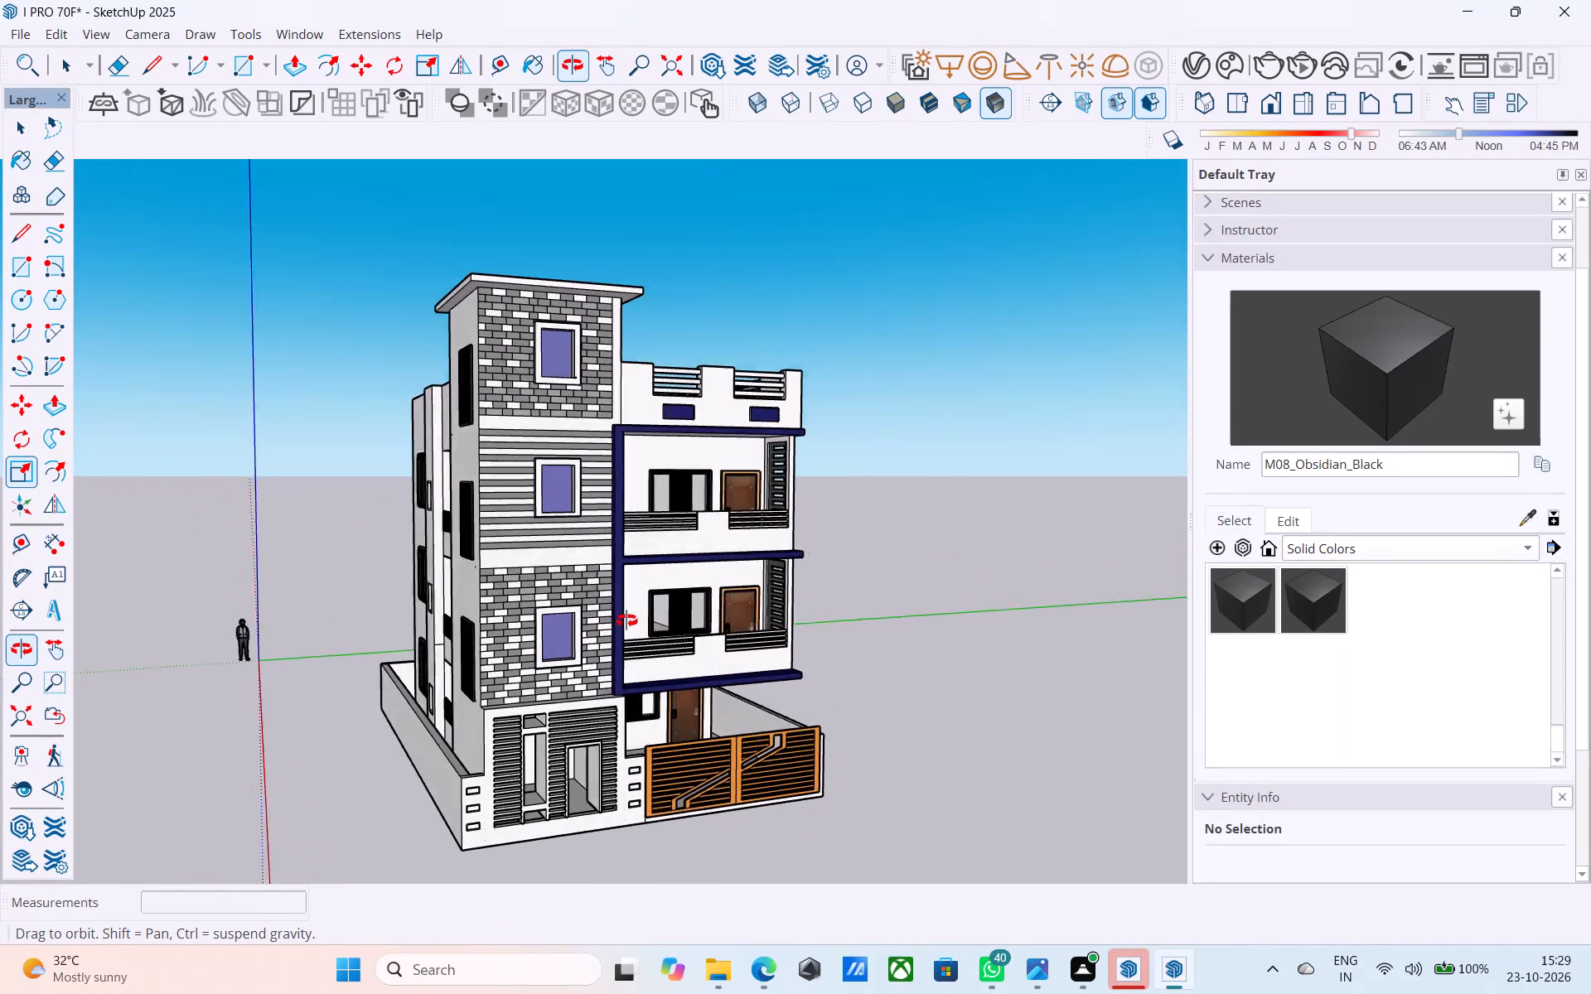
{"action": "middle_click_drag", "start_coordinate": [626, 620], "coordinate": [622, 656], "text": "shift"}
{"action": "scroll", "coordinate": [616, 615], "scroll_direction": "up", "scroll_amount": 1}
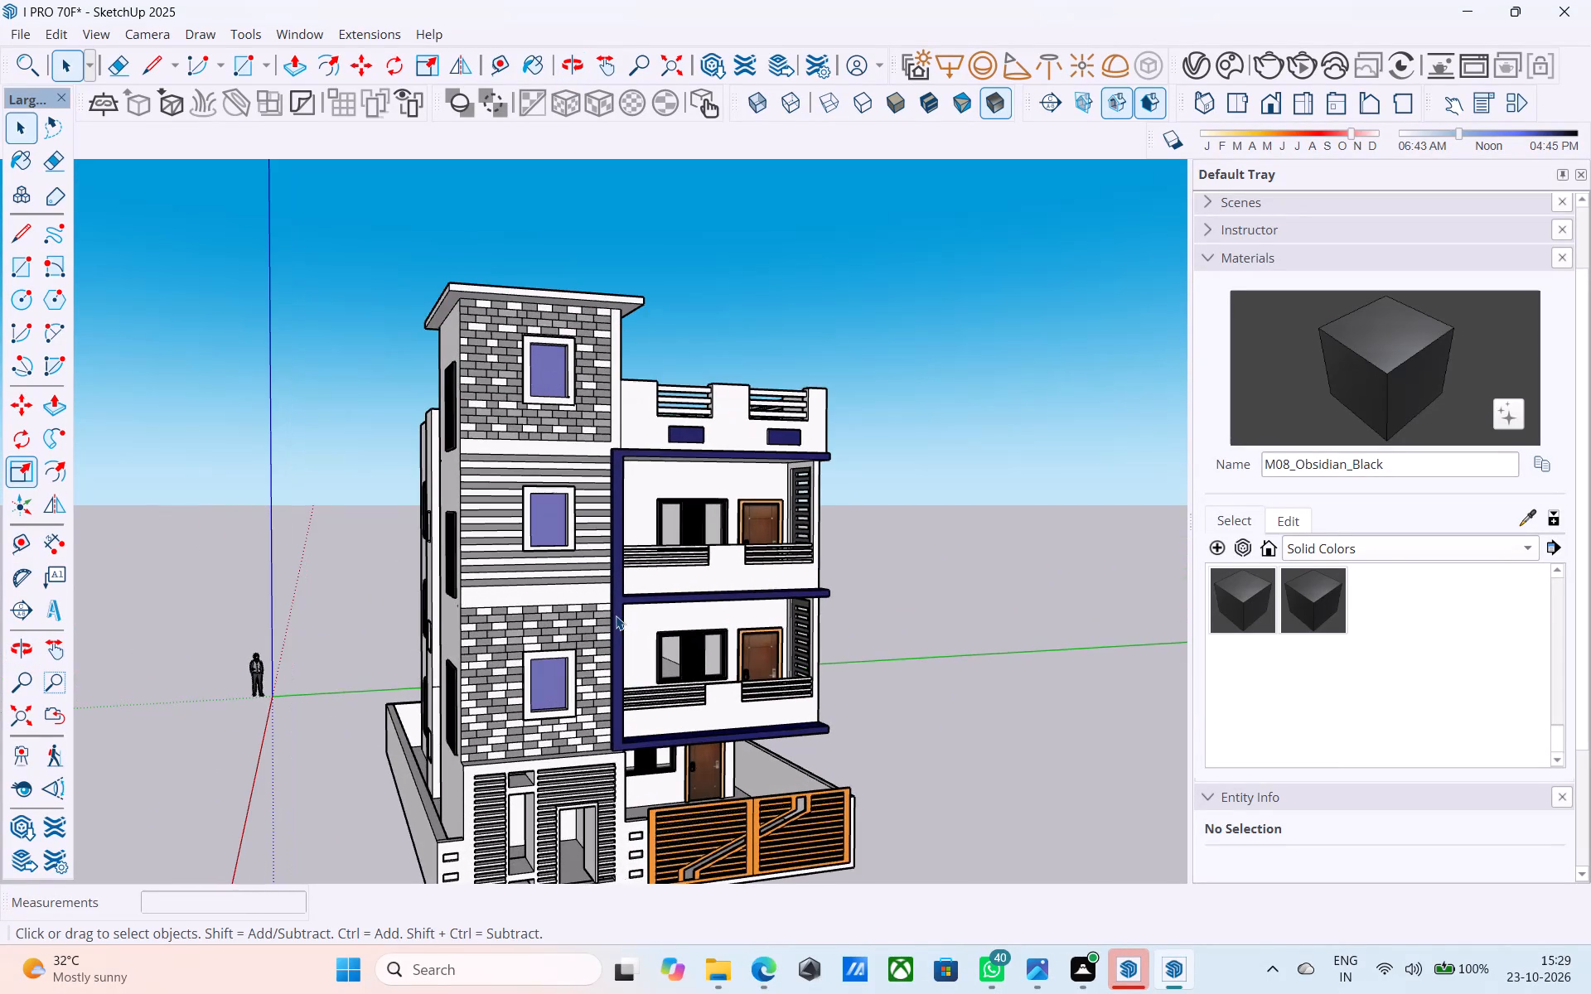
{"action": "middle_click_drag", "start_coordinate": [616, 615], "coordinate": [523, 724]}
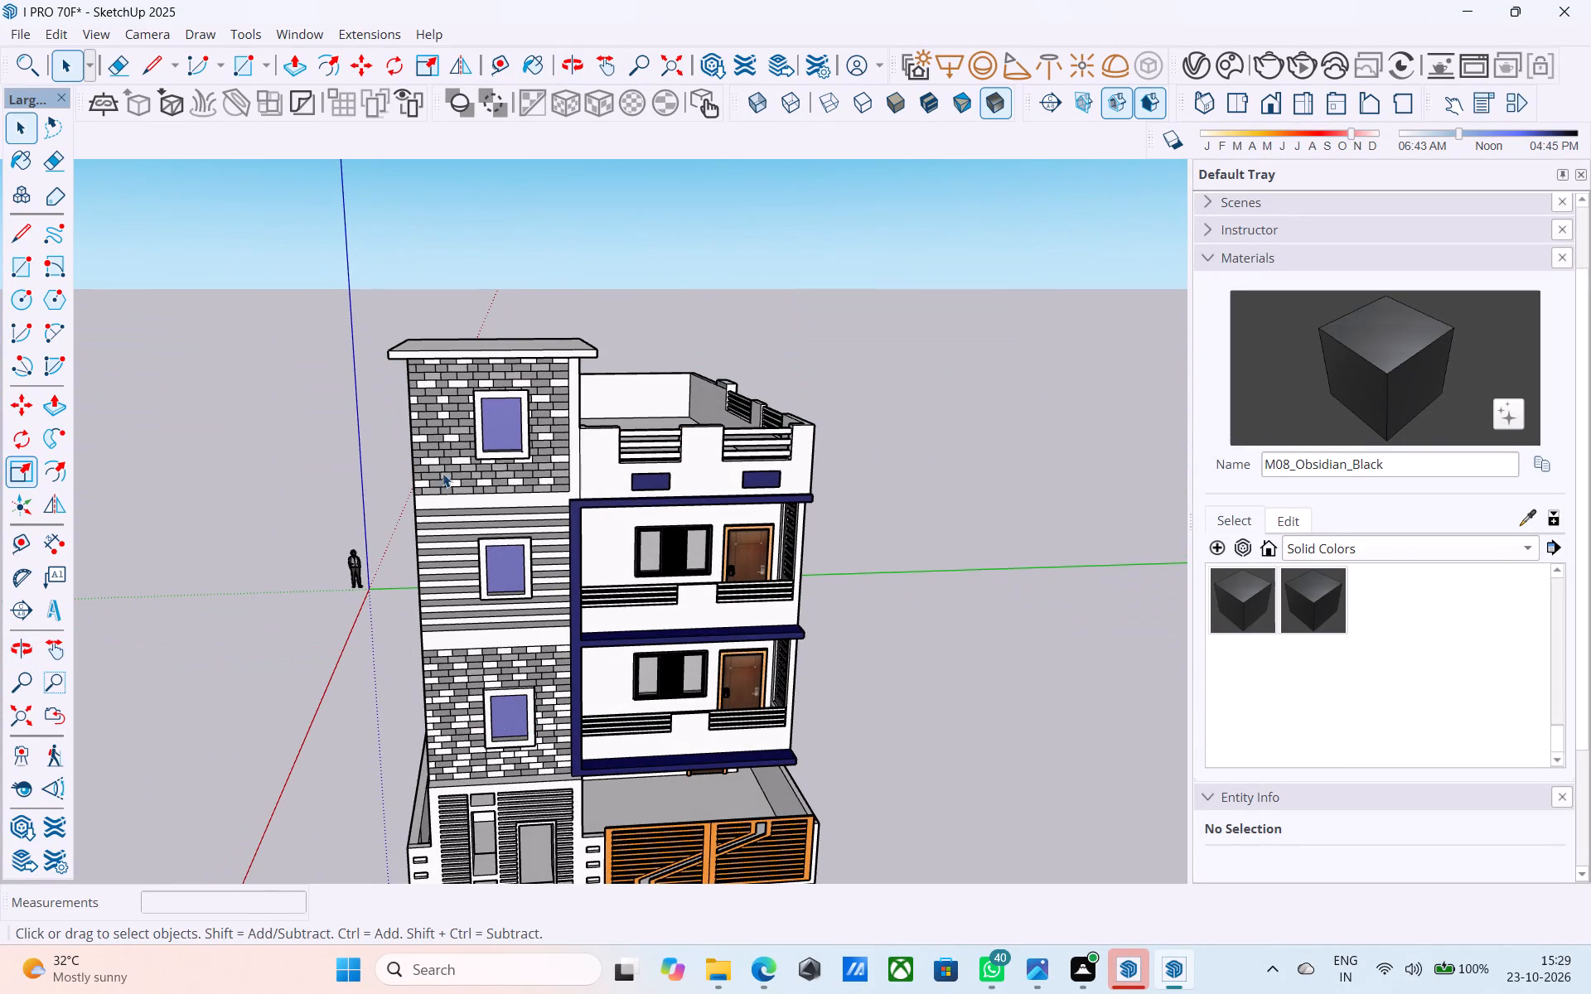
{"action": "middle_click_drag", "start_coordinate": [570, 683], "coordinate": [556, 622]}
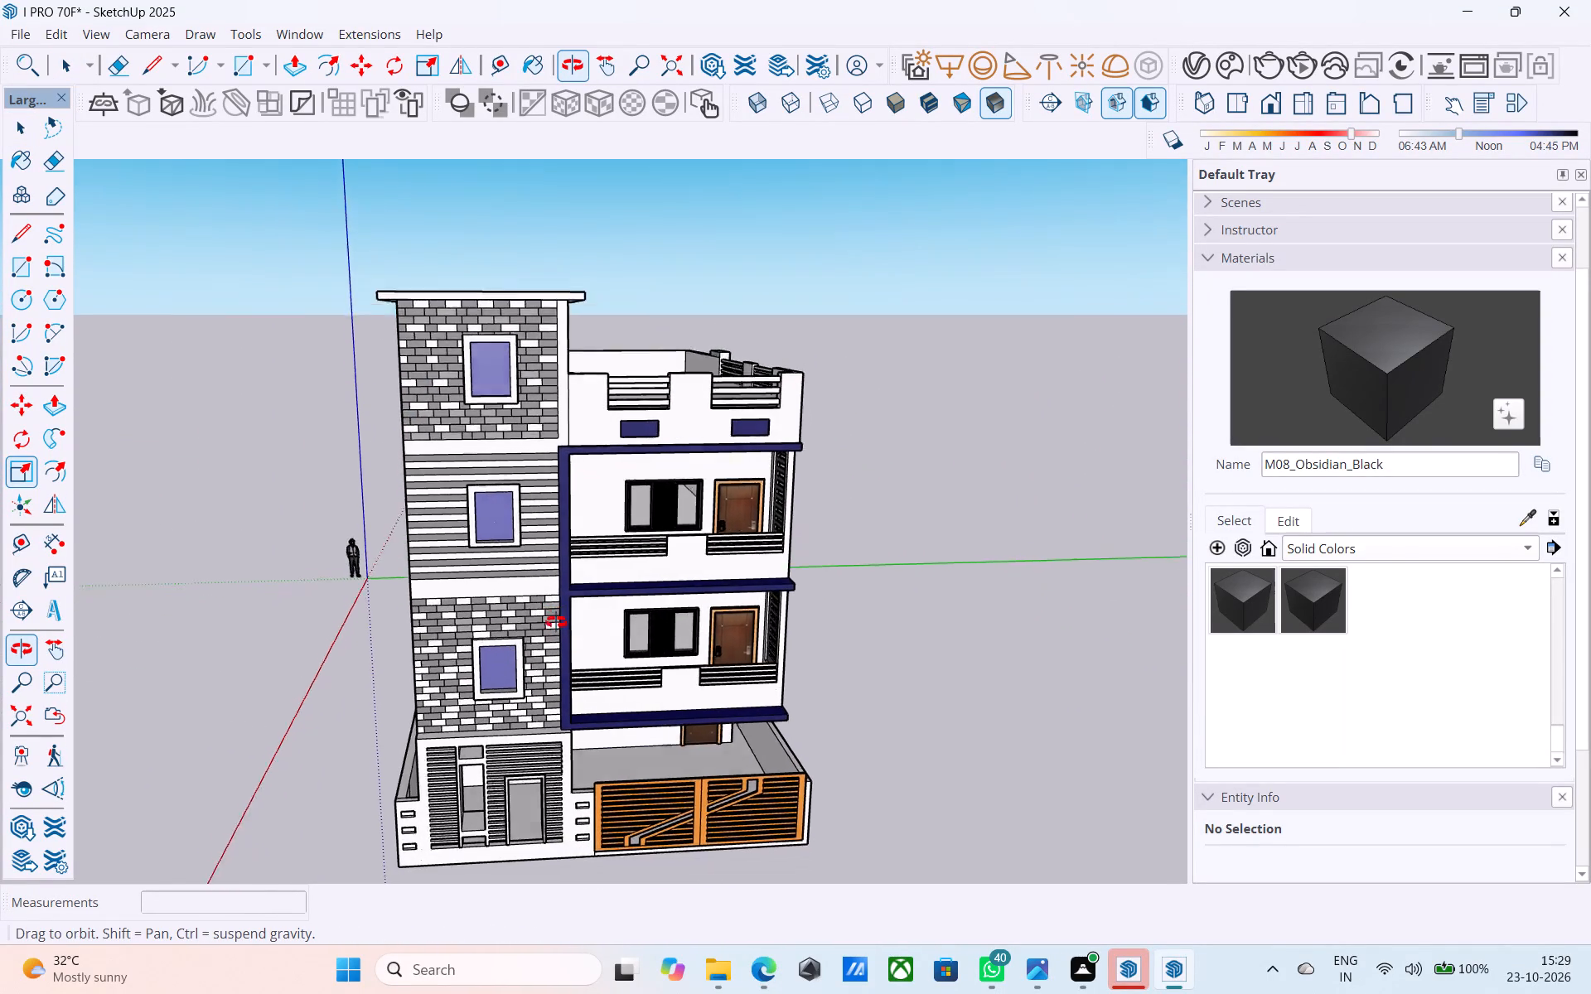
{"action": "middle_click_drag", "start_coordinate": [556, 622], "coordinate": [993, 587]}
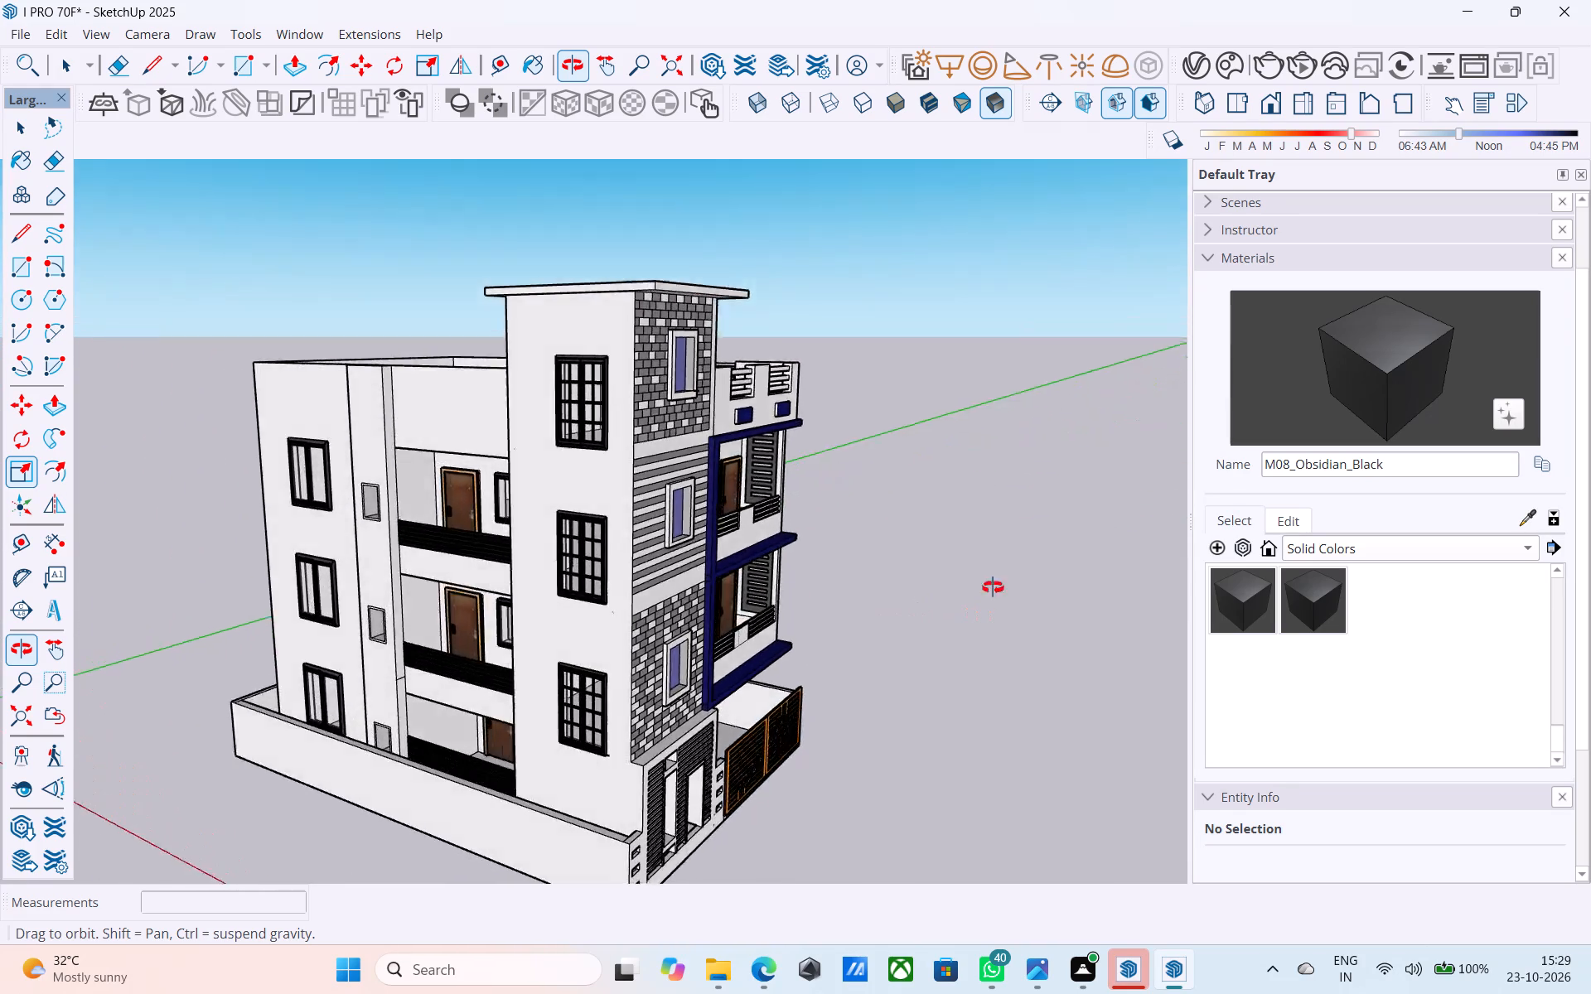
{"action": "middle_click_drag", "start_coordinate": [993, 587], "coordinate": [440, 554]}
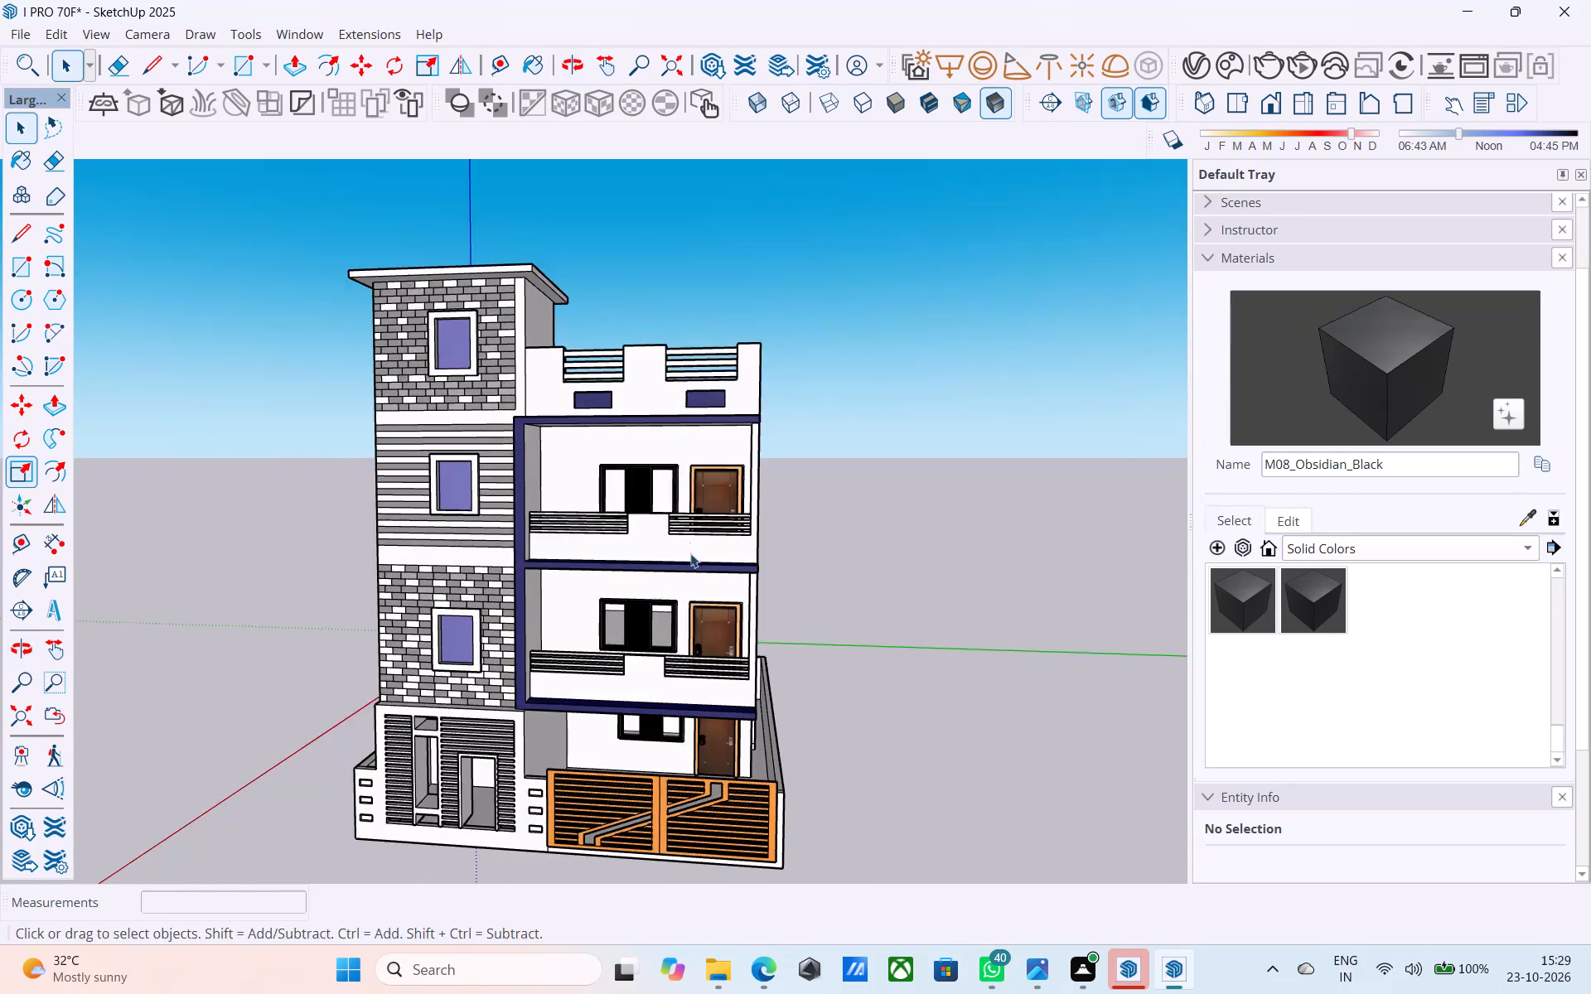
{"action": "middle_click_drag", "start_coordinate": [690, 553], "coordinate": [1133, 596]}
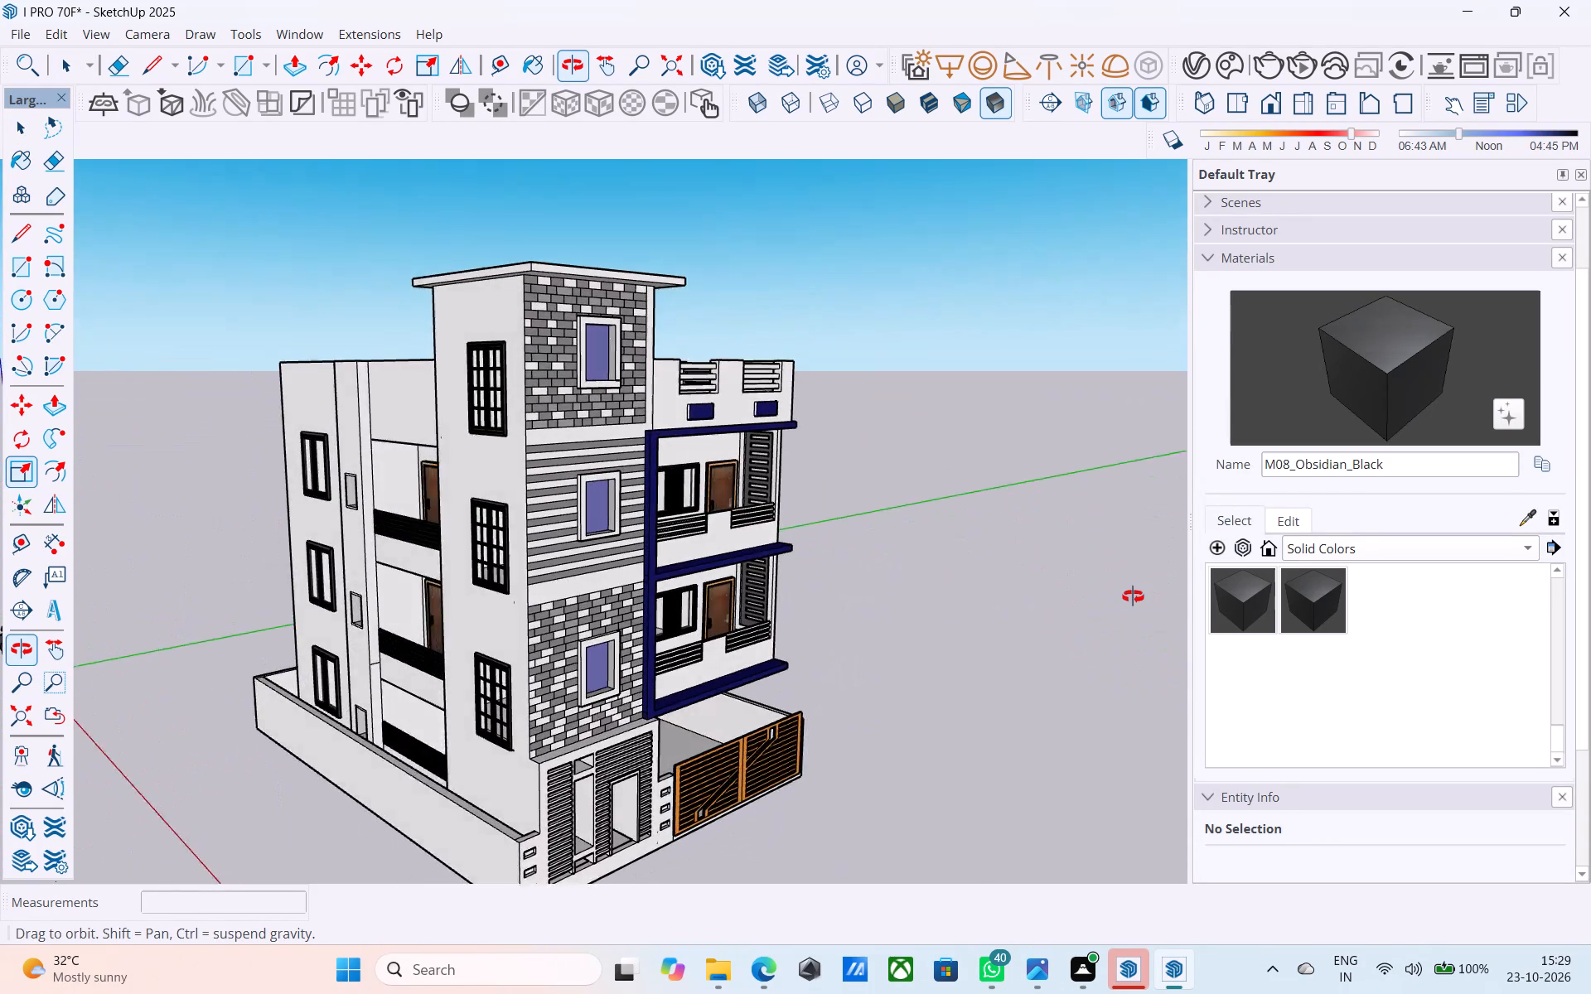
Review the house from the front, both sides and above, checking the roof parapet on each side of the projecting pillar.
{"action": "middle_click_drag", "start_coordinate": [1133, 596], "coordinate": [1053, 546]}
{"action": "middle_click_drag", "start_coordinate": [912, 579], "coordinate": [963, 567]}
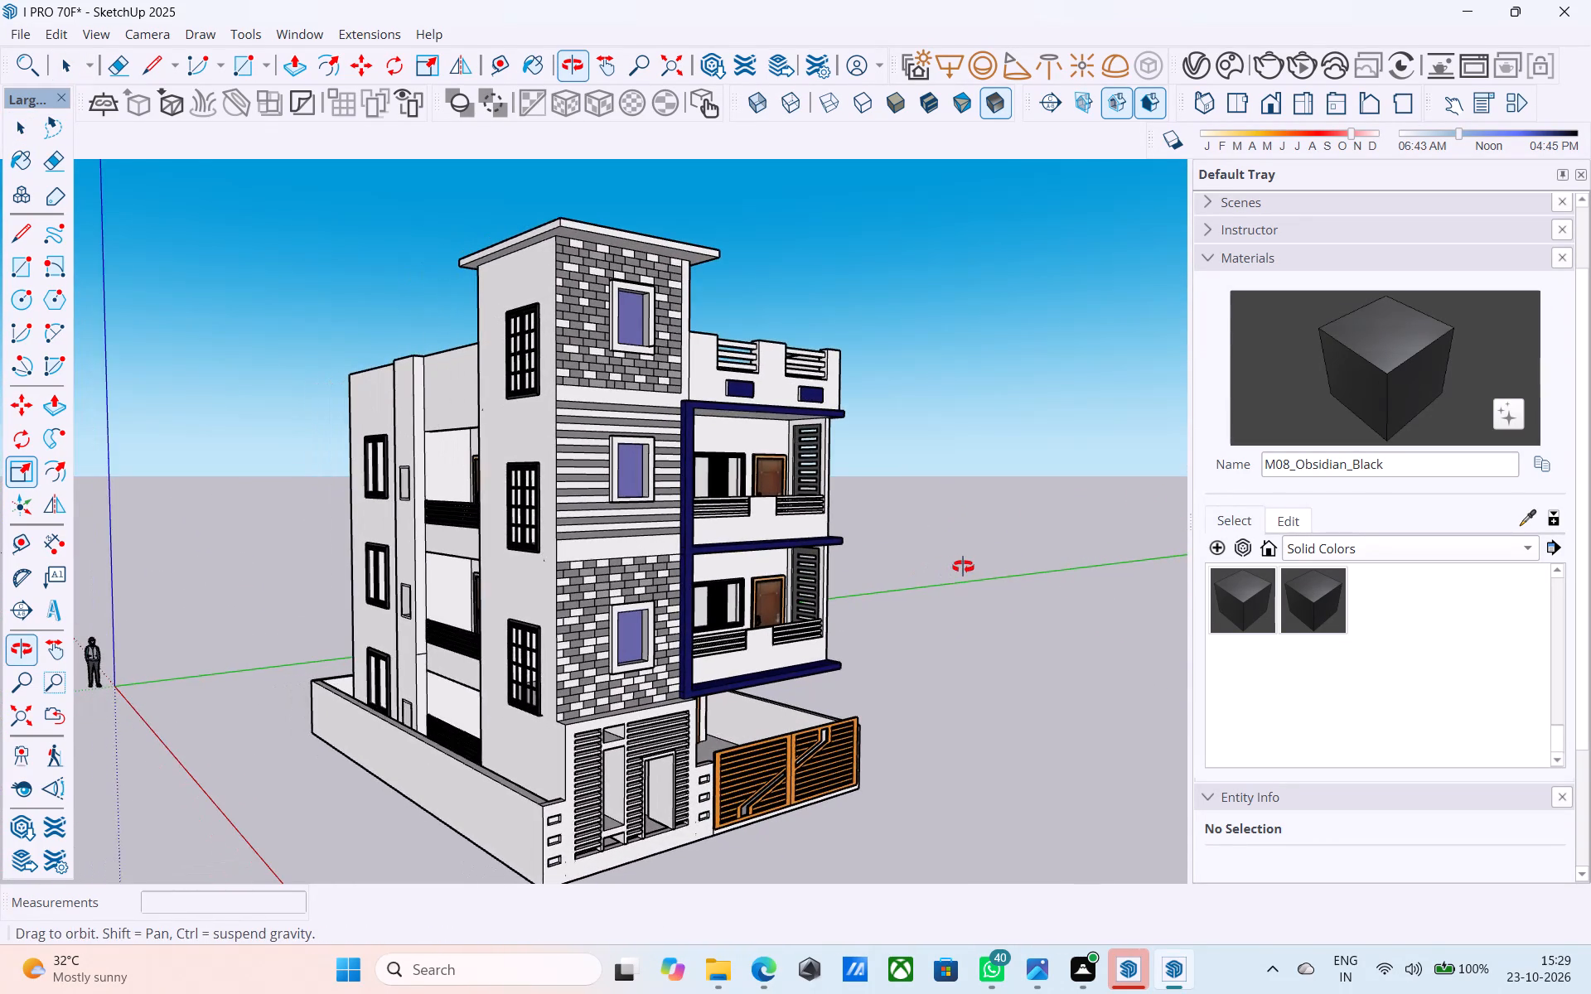
{"action": "middle_click_drag", "start_coordinate": [963, 567], "coordinate": [923, 565]}
{"action": "scroll", "coordinate": [759, 586], "scroll_direction": "down", "scroll_amount": 2}
{"action": "middle_click_drag", "start_coordinate": [756, 586], "coordinate": [905, 591]}
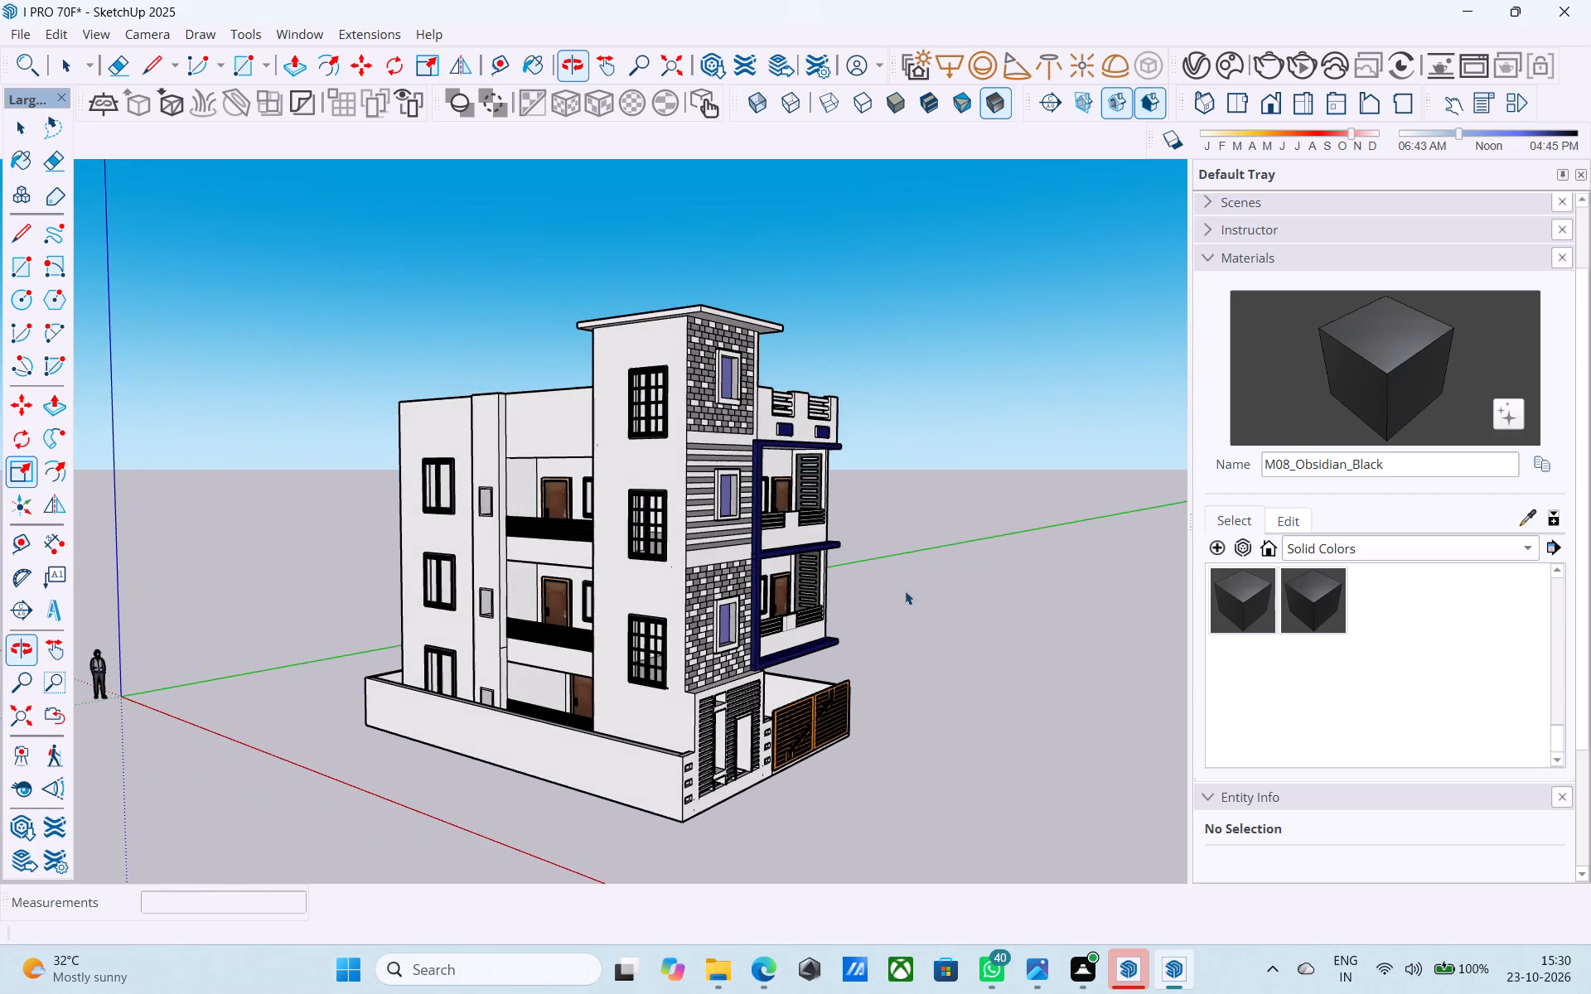
{"action": "scroll", "coordinate": [905, 591], "scroll_direction": "up", "scroll_amount": 2}
{"action": "scroll", "coordinate": [905, 591], "scroll_direction": "down", "scroll_amount": 2}
{"action": "middle_click_drag", "start_coordinate": [905, 591], "coordinate": [451, 584], "text": "shift"}
{"action": "middle_click_drag", "start_coordinate": [758, 557], "coordinate": [812, 607]}
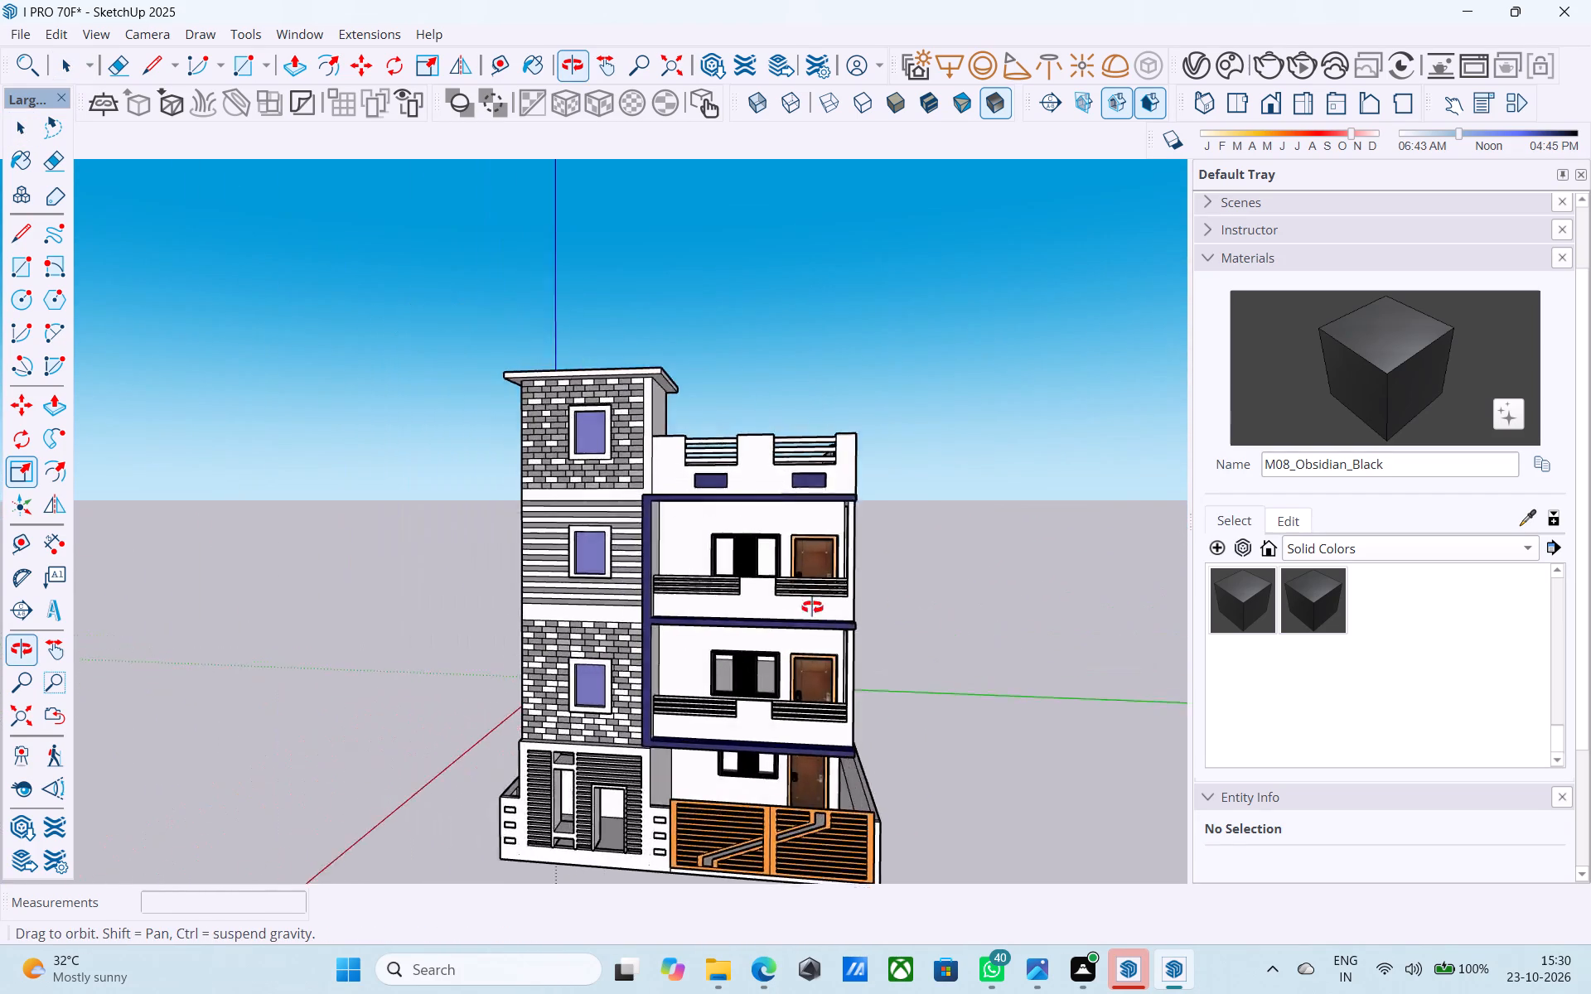
{"action": "middle_click_drag", "start_coordinate": [812, 607], "coordinate": [413, 620]}
{"action": "middle_click_drag", "start_coordinate": [877, 475], "coordinate": [416, 540]}
{"action": "scroll", "coordinate": [467, 538], "scroll_direction": "up", "scroll_amount": 4}
{"action": "middle_click_drag", "start_coordinate": [476, 548], "coordinate": [611, 631]}
{"action": "scroll", "coordinate": [611, 631], "scroll_direction": "up", "scroll_amount": 3}
{"action": "middle_click_drag", "start_coordinate": [600, 609], "coordinate": [628, 746], "text": "shift"}
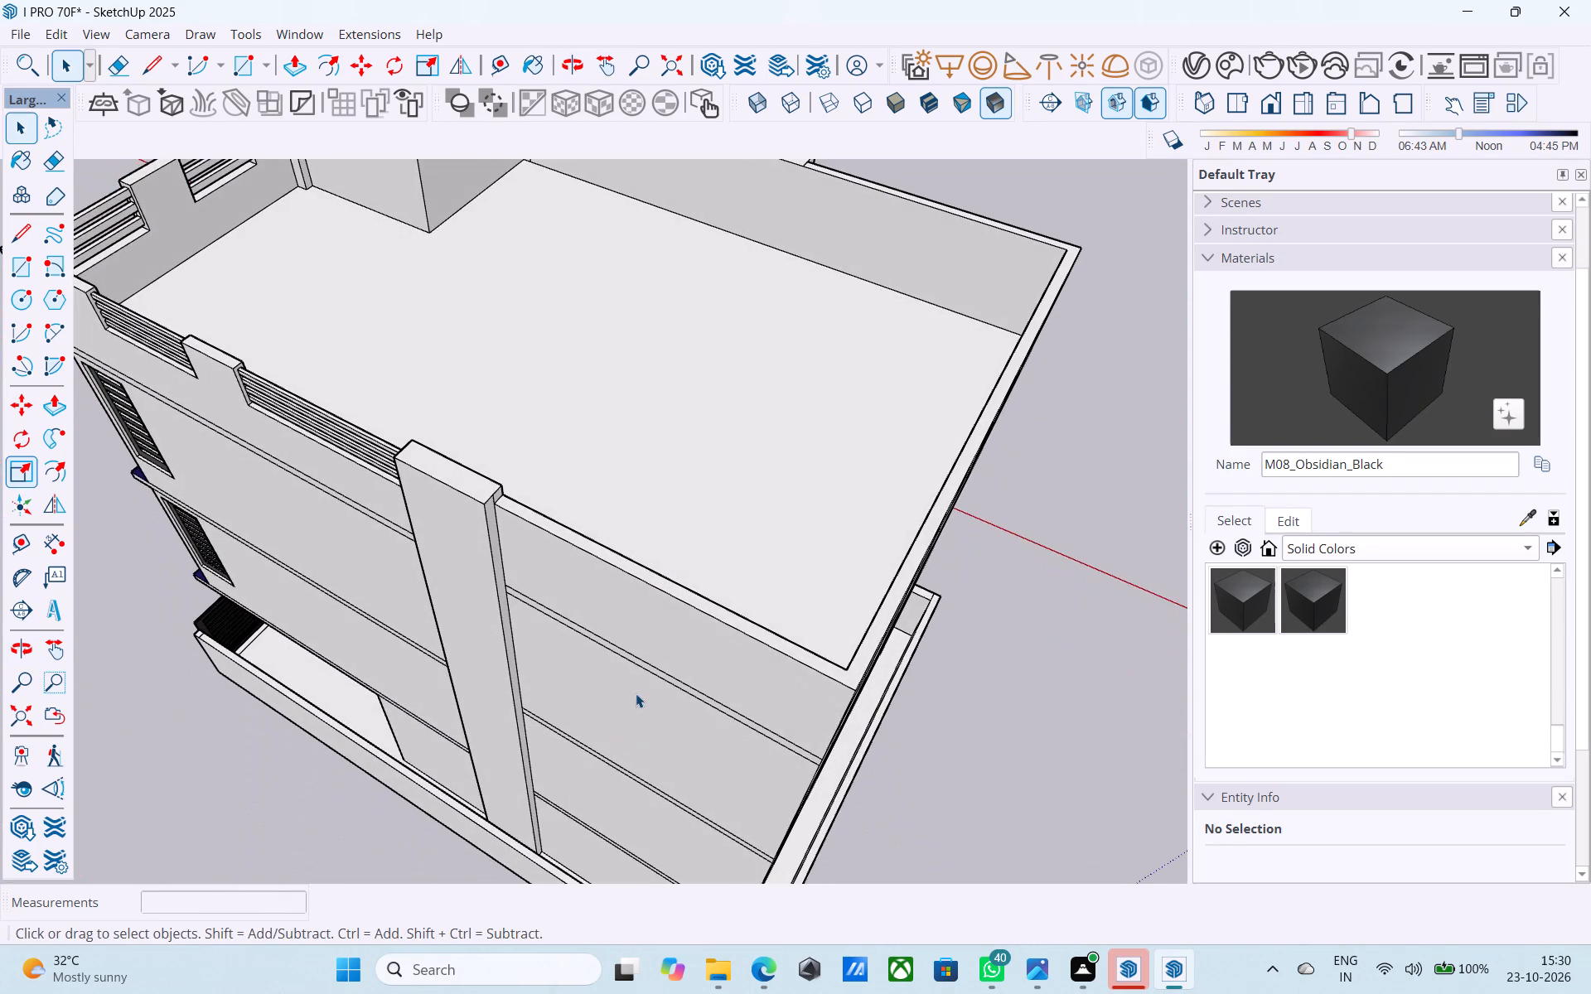
{"action": "scroll", "coordinate": [634, 685], "scroll_direction": "up", "scroll_amount": 1}
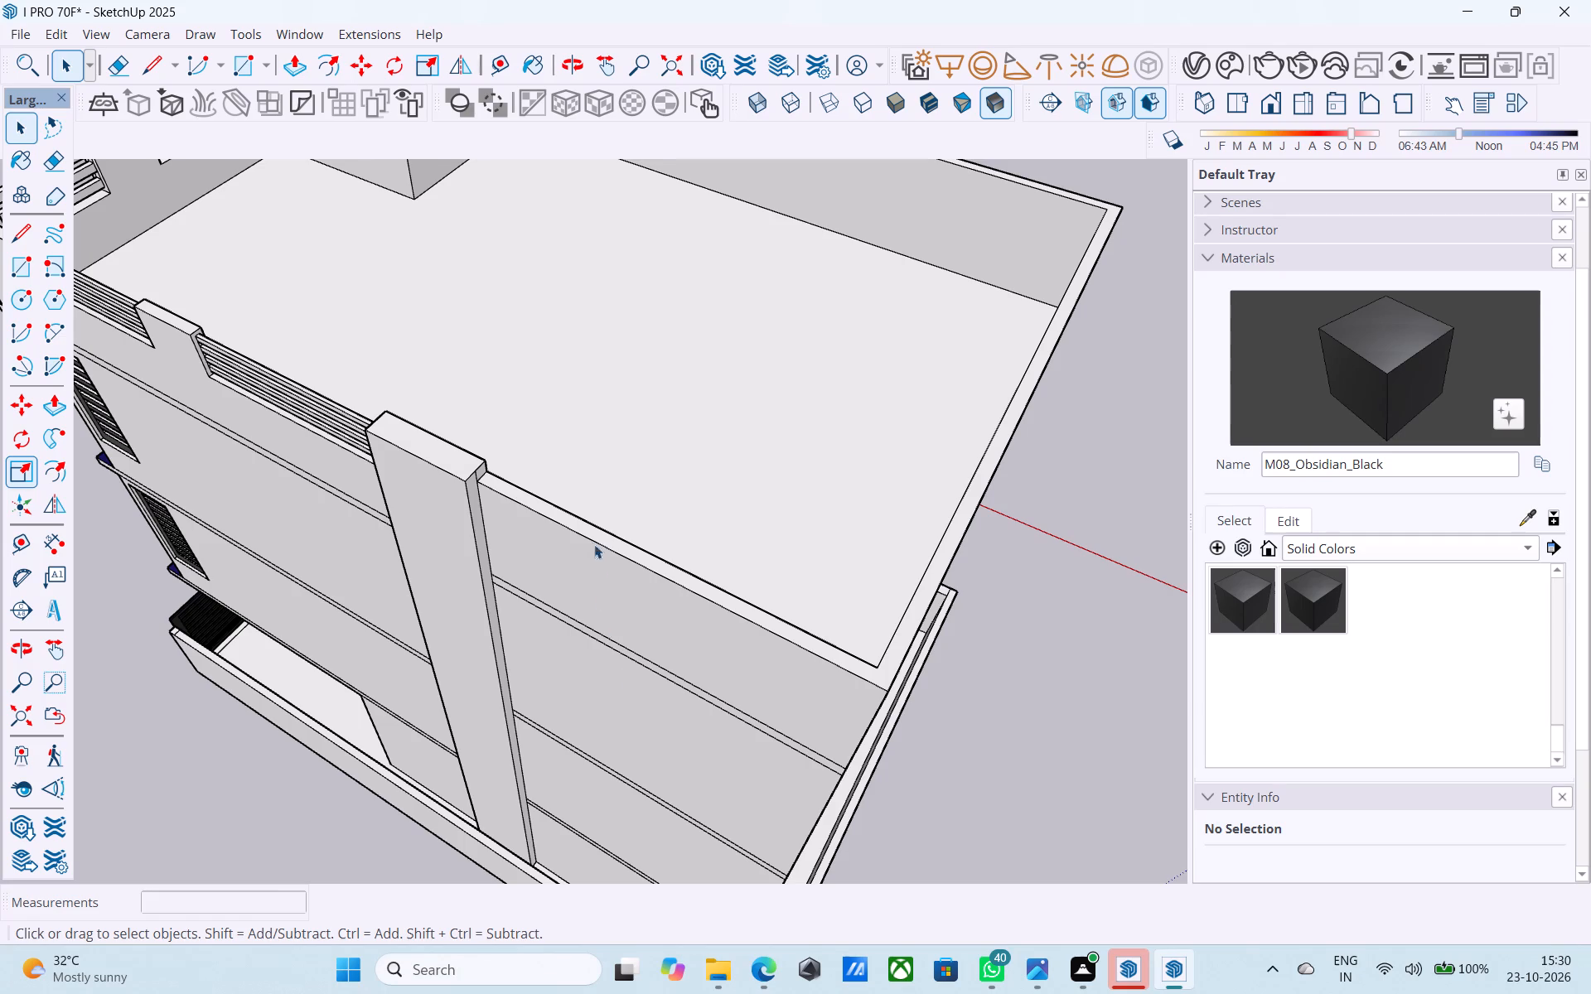
{"action": "middle_click_drag", "start_coordinate": [503, 518], "coordinate": [953, 350]}
{"action": "scroll", "coordinate": [953, 342], "scroll_direction": "down", "scroll_amount": 8}
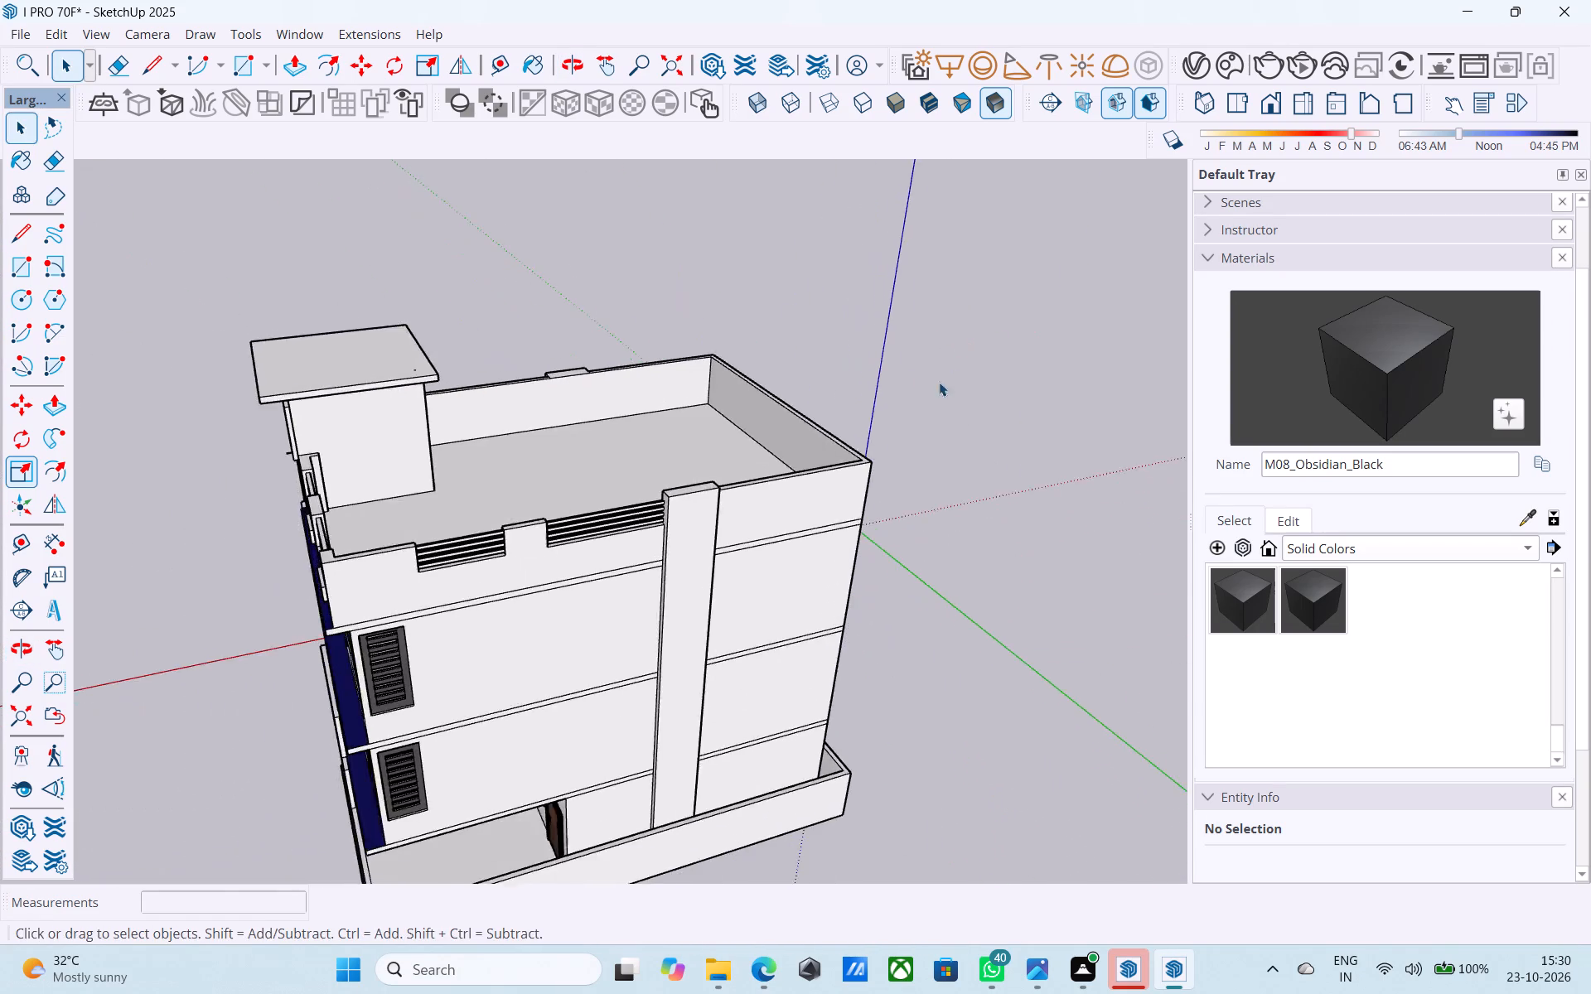
{"action": "middle_click_drag", "start_coordinate": [939, 382], "coordinate": [521, 456]}
Open the house group for editing and erase the stray edge on the pillar's side face above the rear parapet section.
{"action": "scroll", "coordinate": [517, 527], "scroll_direction": "up", "scroll_amount": 13}
{"action": "double_click", "coordinate": [481, 551]}
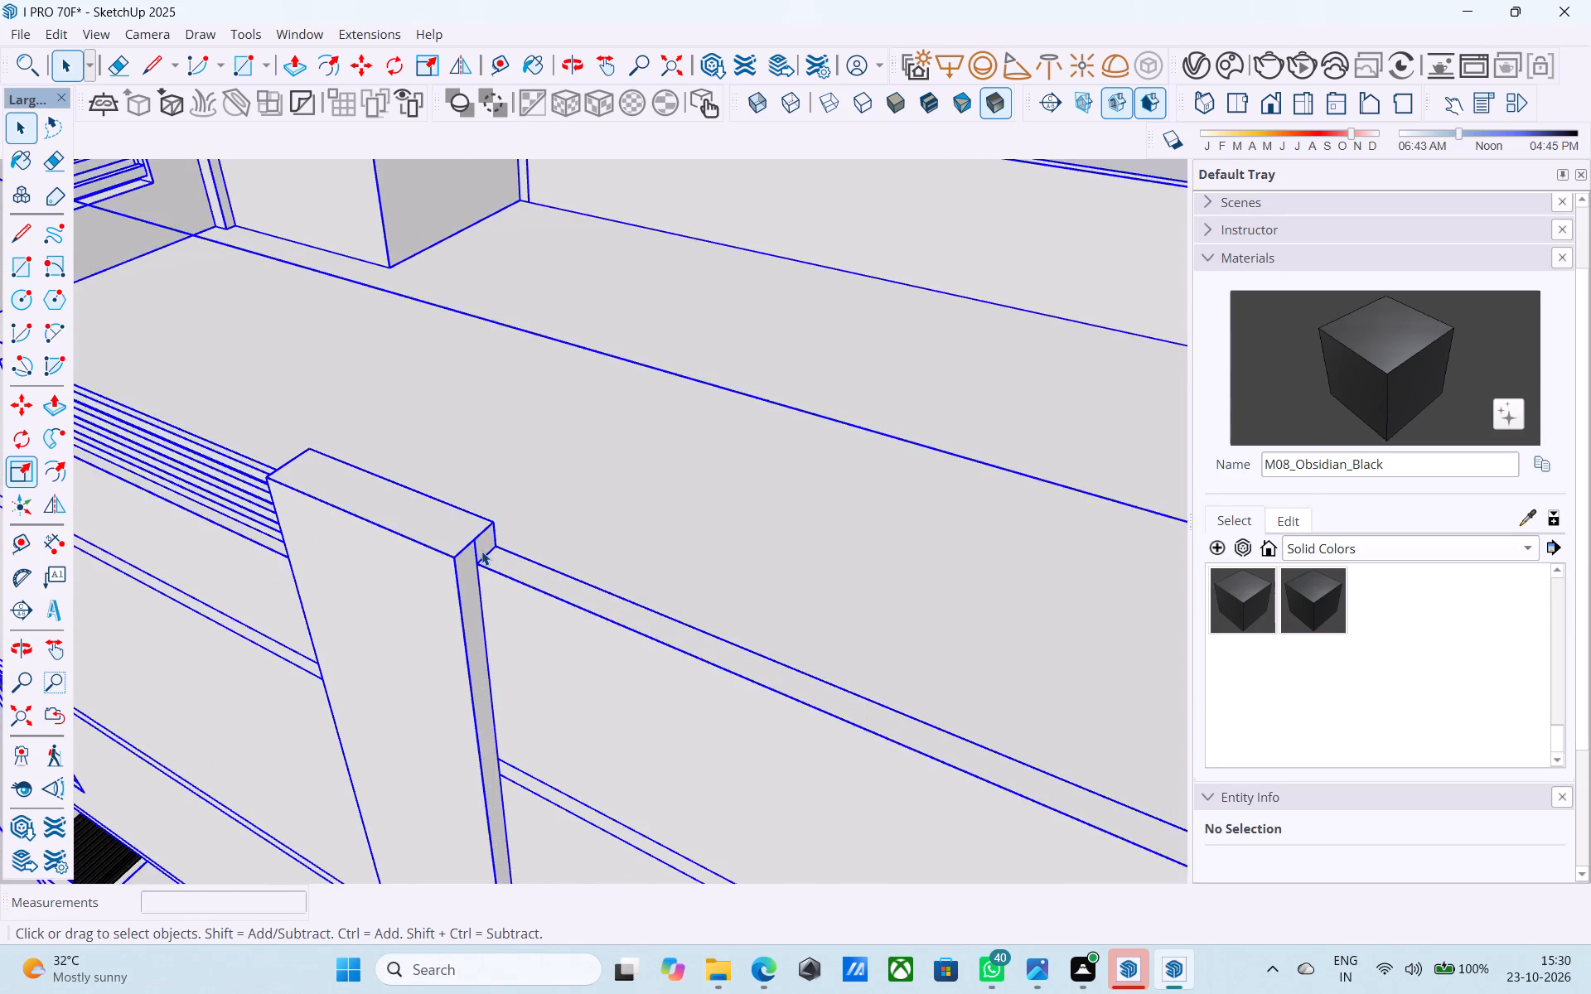
{"action": "scroll", "coordinate": [481, 551], "scroll_direction": "up", "scroll_amount": 4}
{"action": "key", "text": "e"}
{"action": "left_click", "coordinate": [477, 548]}
{"action": "scroll", "coordinate": [472, 548], "scroll_direction": "down", "scroll_amount": 6}
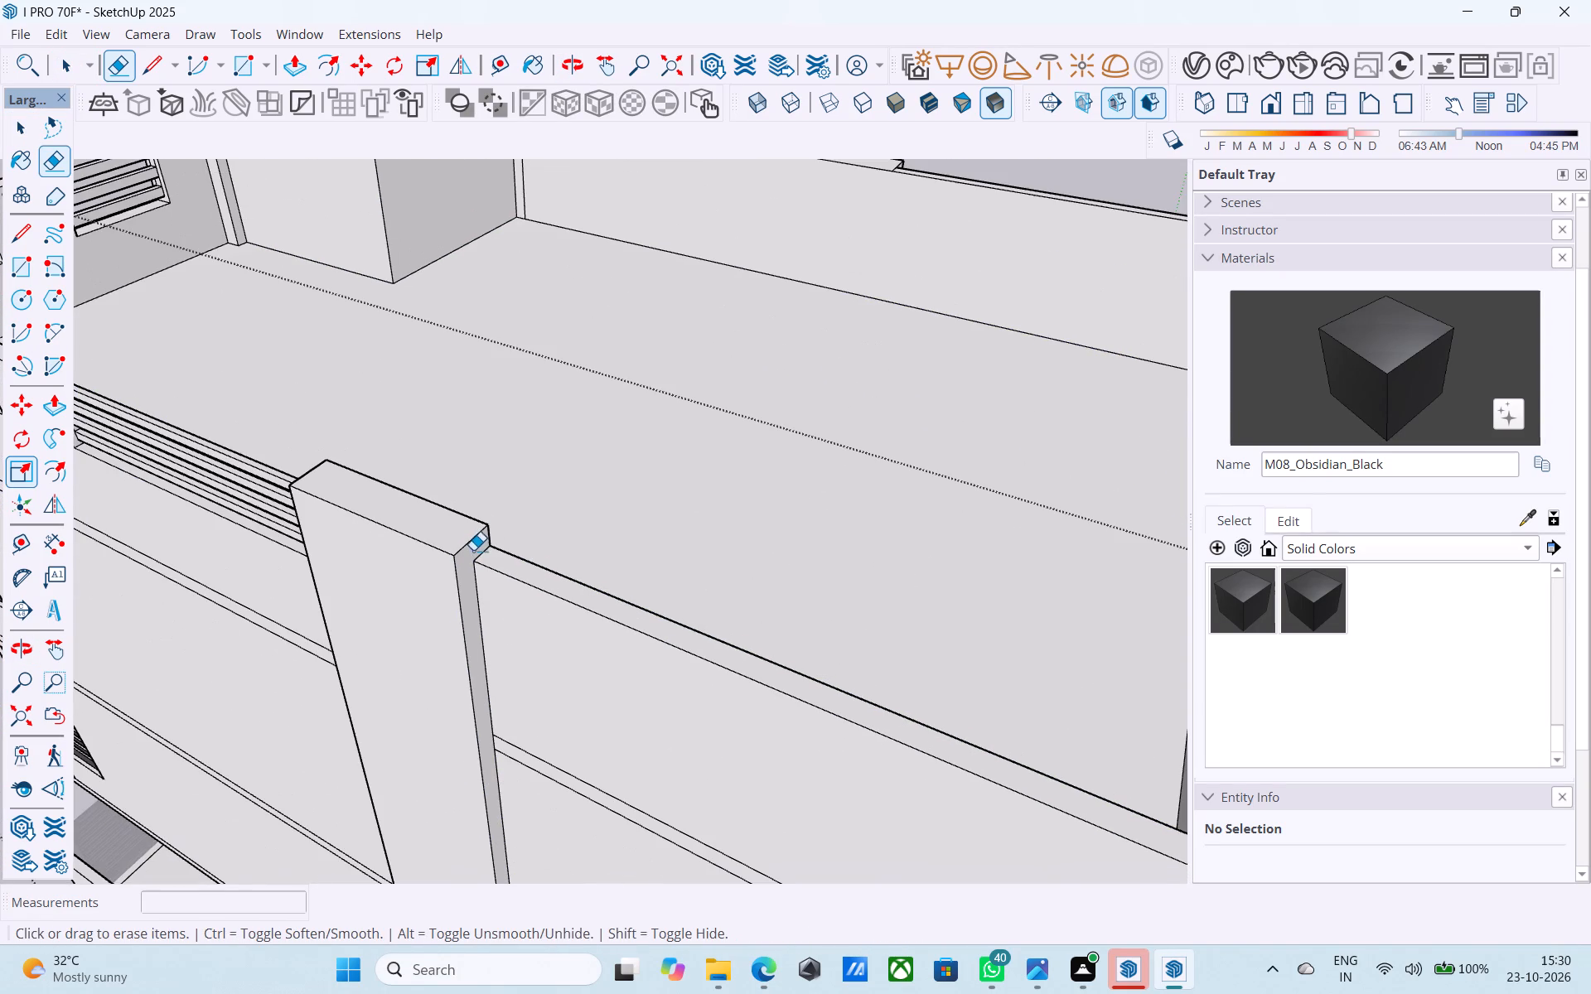
Measure the length of the existing side railing opening, from its end to the pillar, using the Line tool.
{"action": "key", "text": "space"}
{"action": "left_click", "coordinate": [481, 556]}
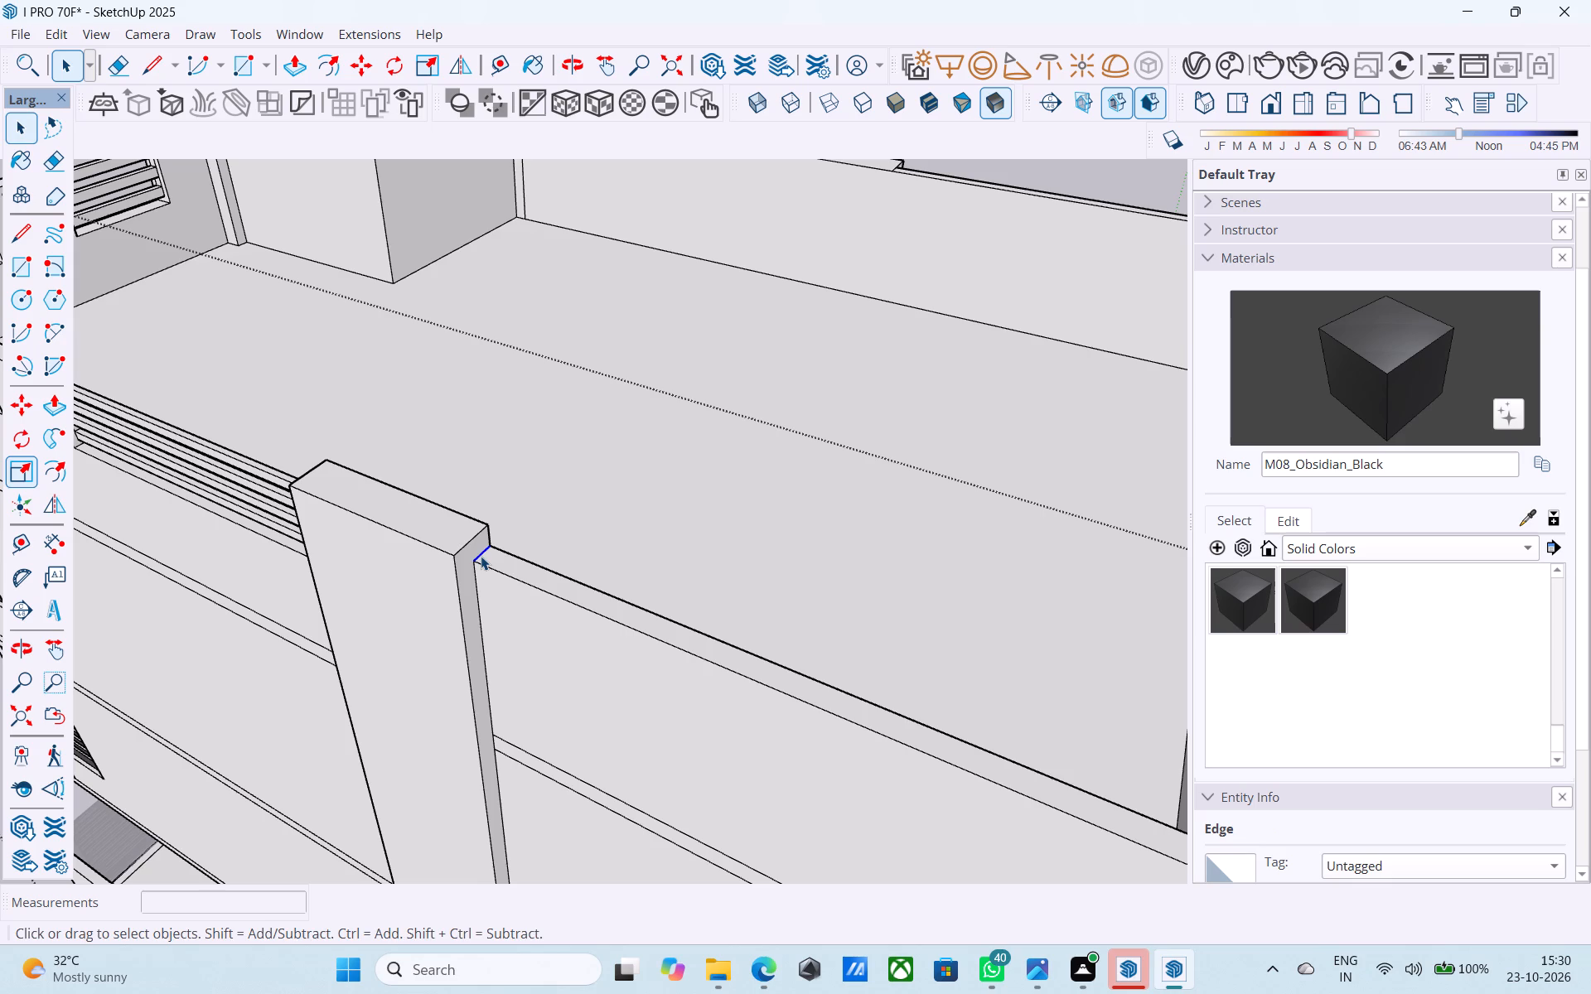
{"action": "middle_click_drag", "start_coordinate": [481, 556], "coordinate": [1147, 446]}
{"action": "middle_click_drag", "start_coordinate": [827, 546], "coordinate": [1106, 460], "text": "shift"}
{"action": "middle_click_drag", "start_coordinate": [861, 529], "coordinate": [843, 519]}
{"action": "key", "text": "l"}
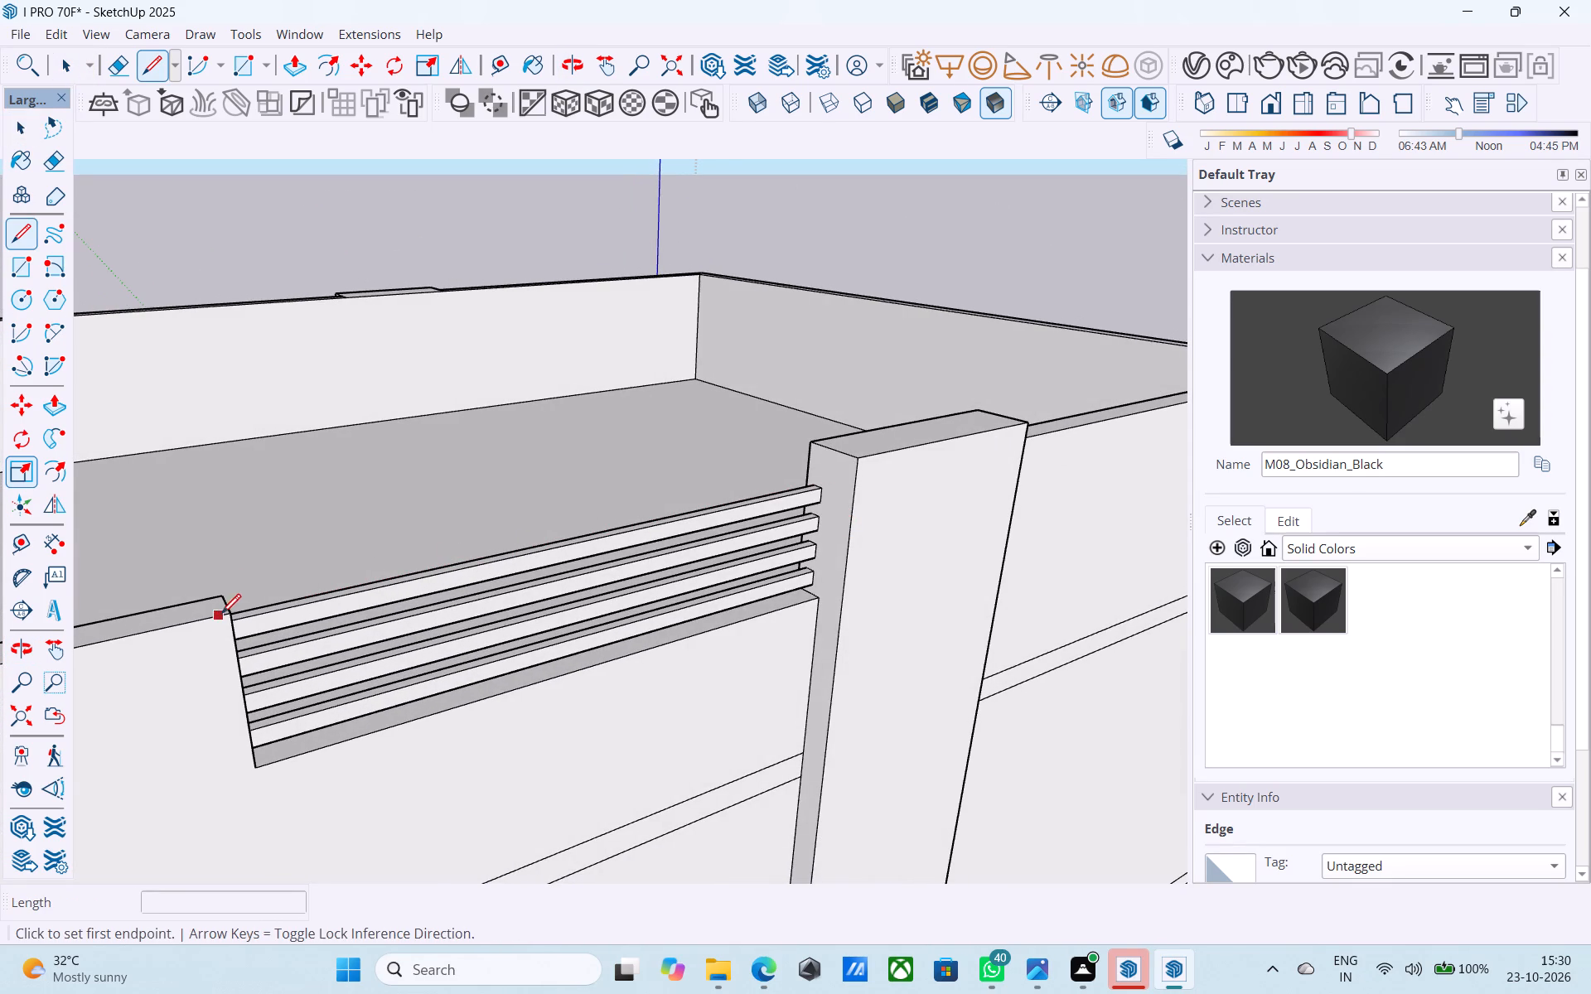
{"action": "left_click", "coordinate": [226, 619]}
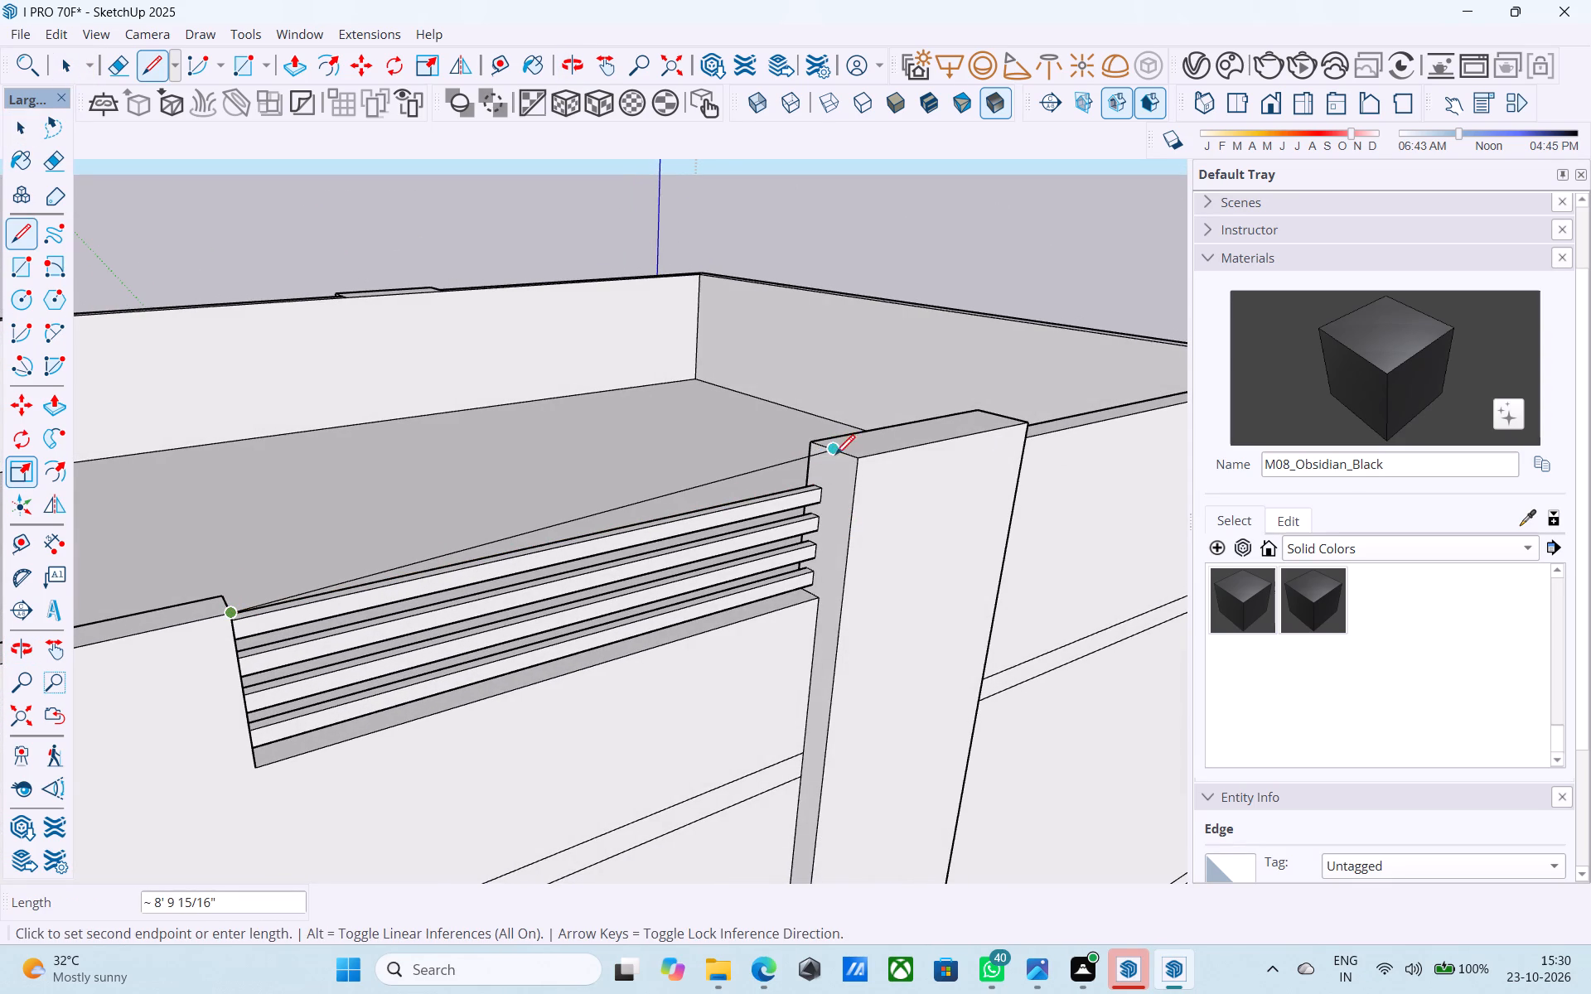
{"action": "middle_click_drag", "start_coordinate": [834, 457], "coordinate": [685, 572]}
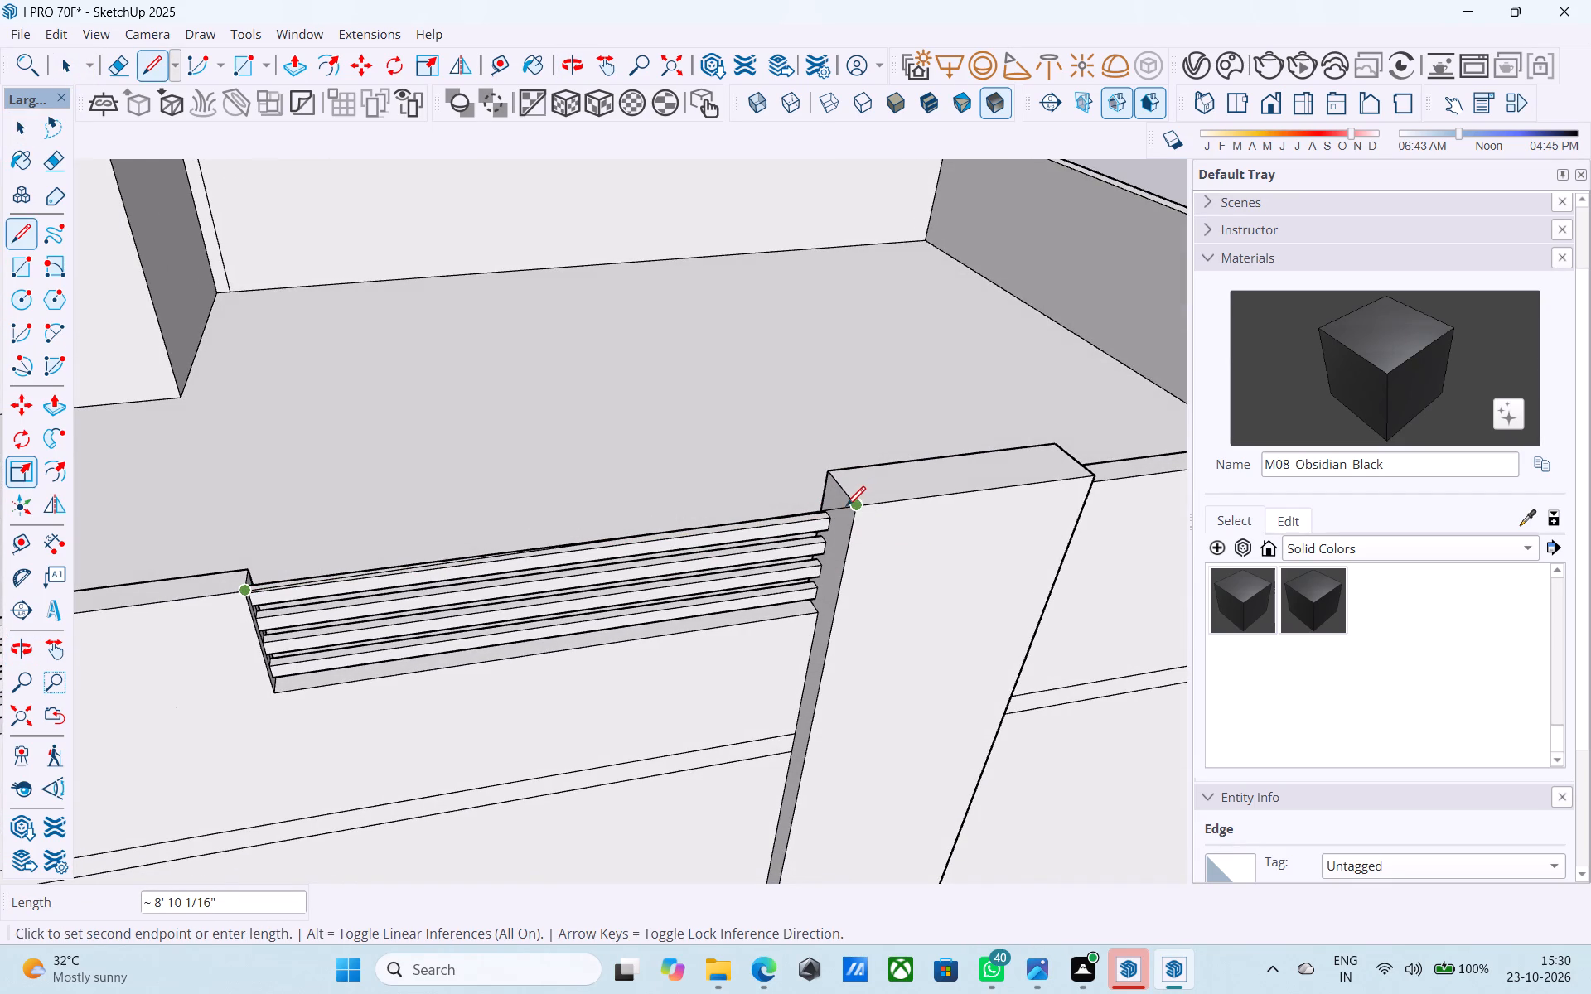
{"action": "scroll", "coordinate": [840, 524], "scroll_direction": "up", "scroll_amount": 2}
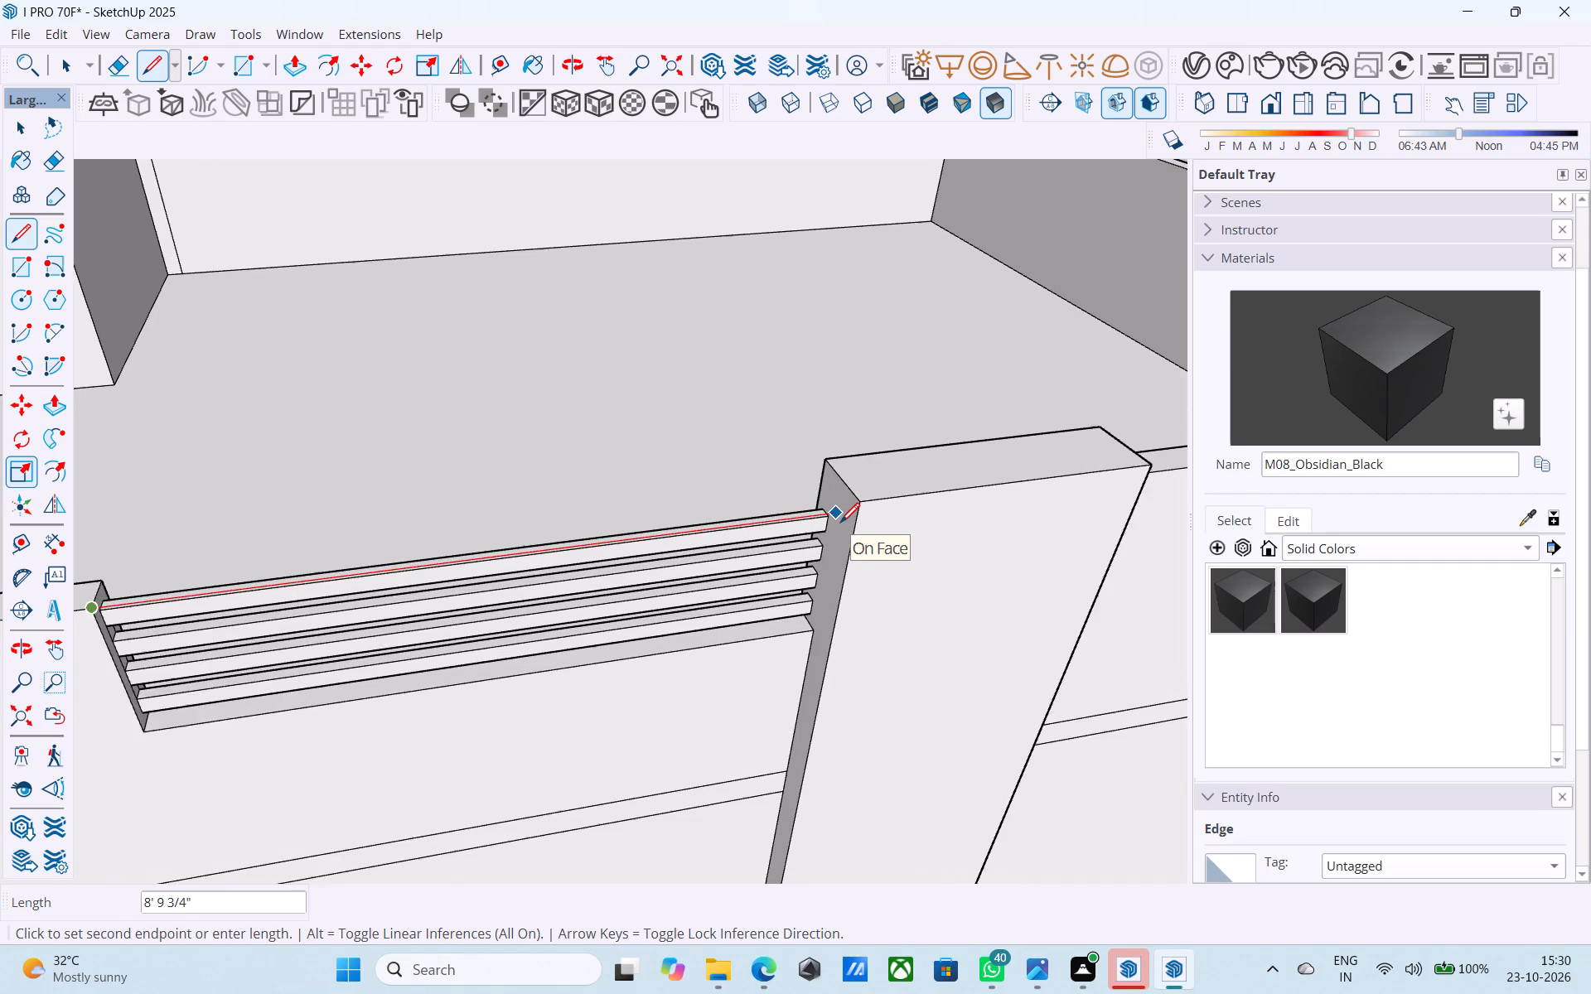
{"action": "scroll", "coordinate": [840, 524], "scroll_direction": "up", "scroll_amount": 1}
{"action": "key", "text": "space"}
Copy the short edge where the rear parapet section meets the pillar 9' along the parapet top.
{"action": "scroll", "coordinate": [661, 475], "scroll_direction": "down", "scroll_amount": 6}
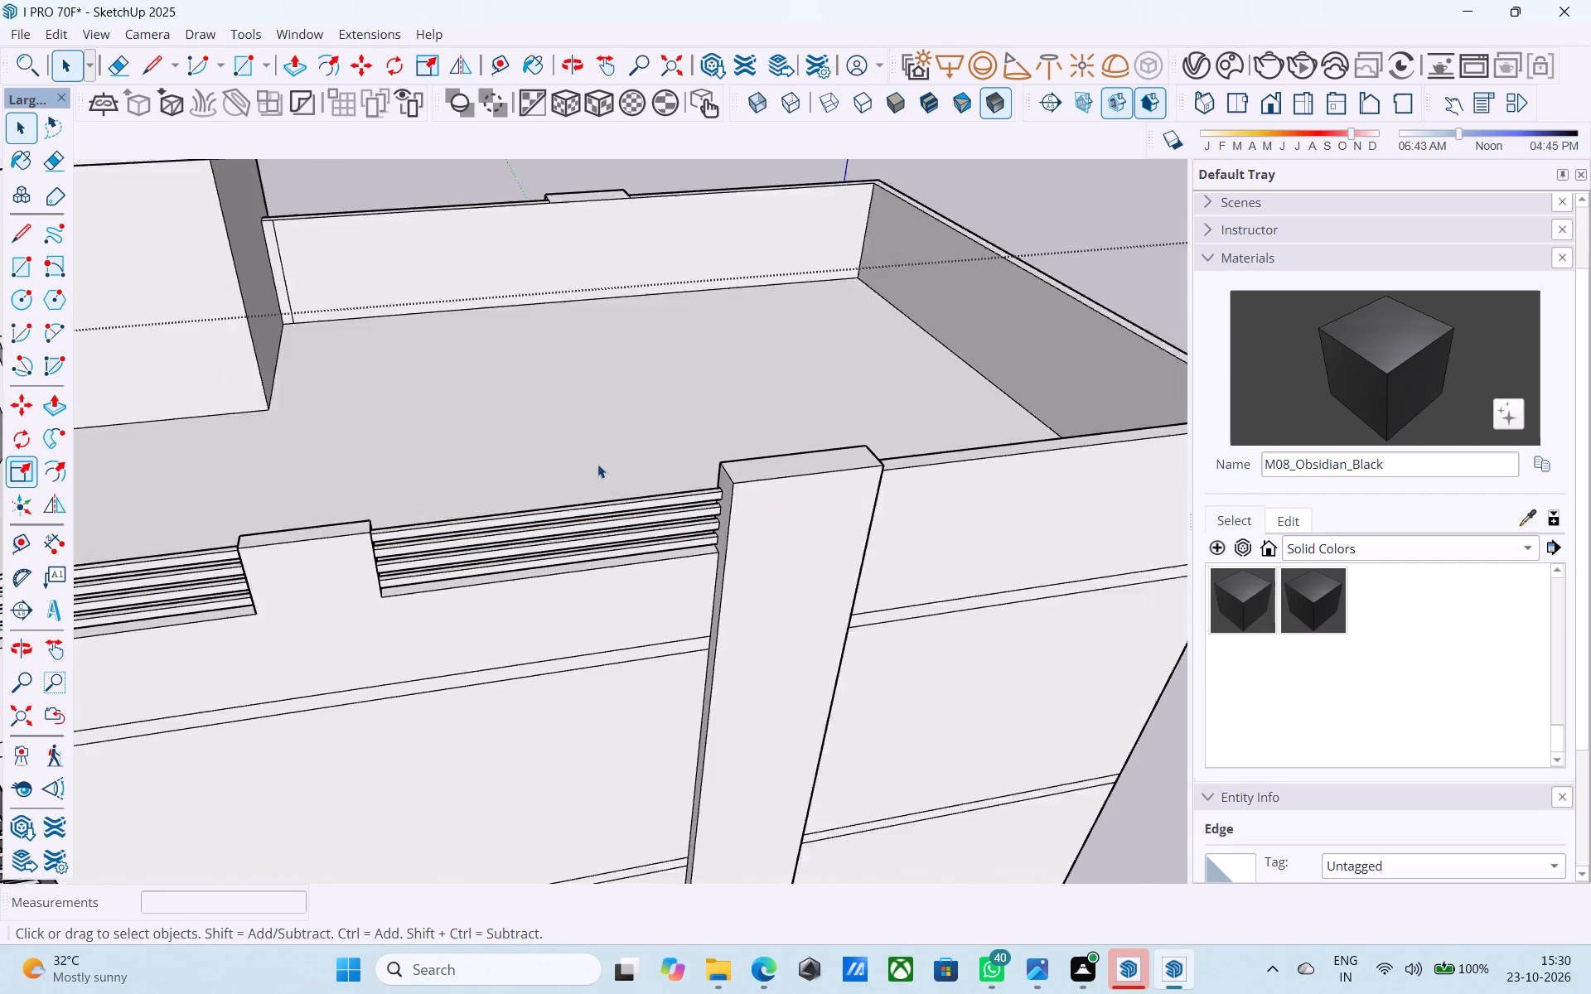
{"action": "scroll", "coordinate": [597, 464], "scroll_direction": "down", "scroll_amount": 3}
{"action": "middle_click_drag", "start_coordinate": [678, 484], "coordinate": [268, 406]}
{"action": "scroll", "coordinate": [369, 382], "scroll_direction": "up", "scroll_amount": 16}
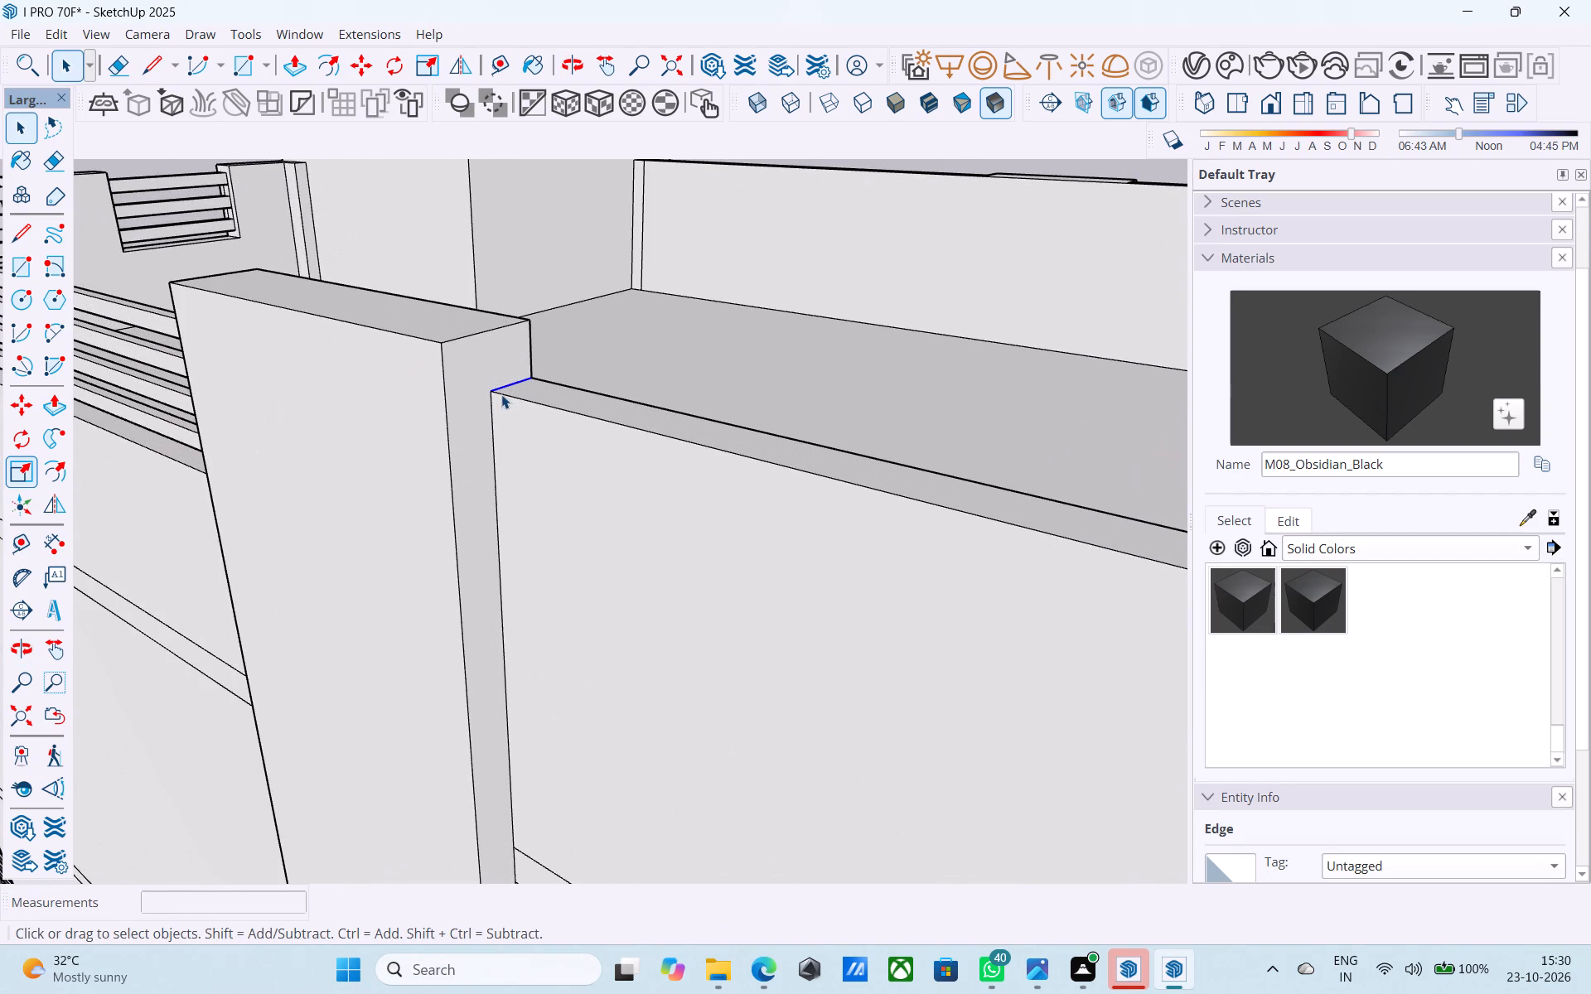
{"action": "left_click", "coordinate": [501, 389]}
{"action": "key", "text": "m"}
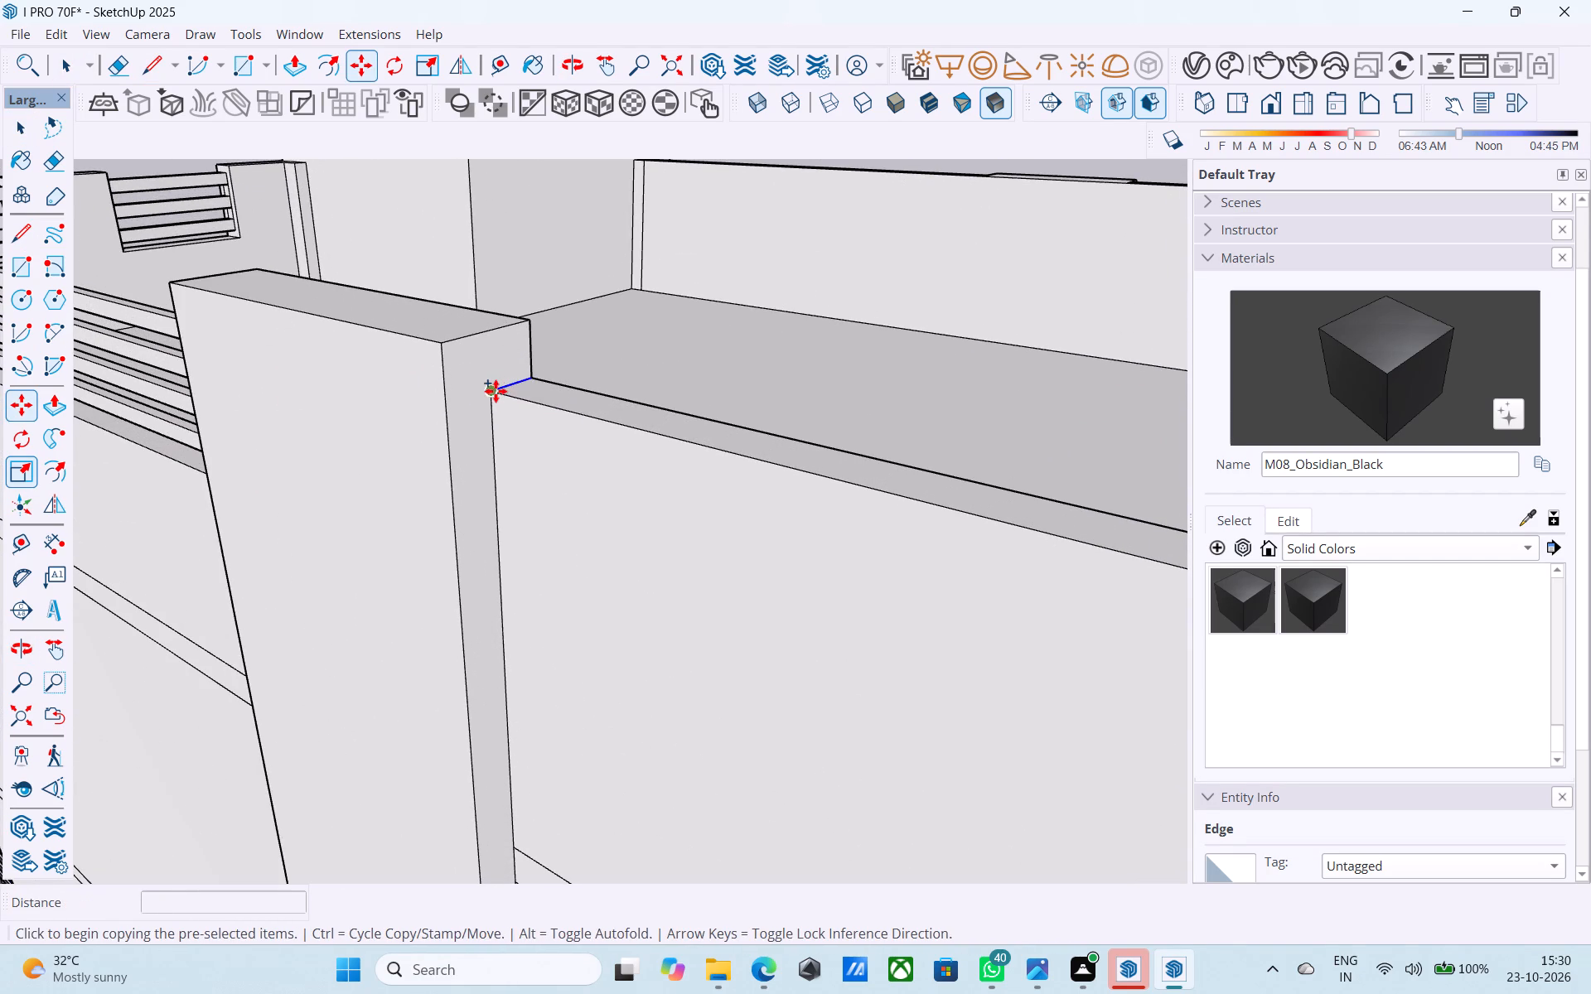
{"action": "left_click", "coordinate": [495, 391]}
{"action": "scroll", "coordinate": [534, 407], "scroll_direction": "down", "scroll_amount": 3}
{"action": "scroll", "coordinate": [535, 408], "scroll_direction": "up", "scroll_amount": 2}
{"action": "scroll", "coordinate": [535, 408], "scroll_direction": "down", "scroll_amount": 7}
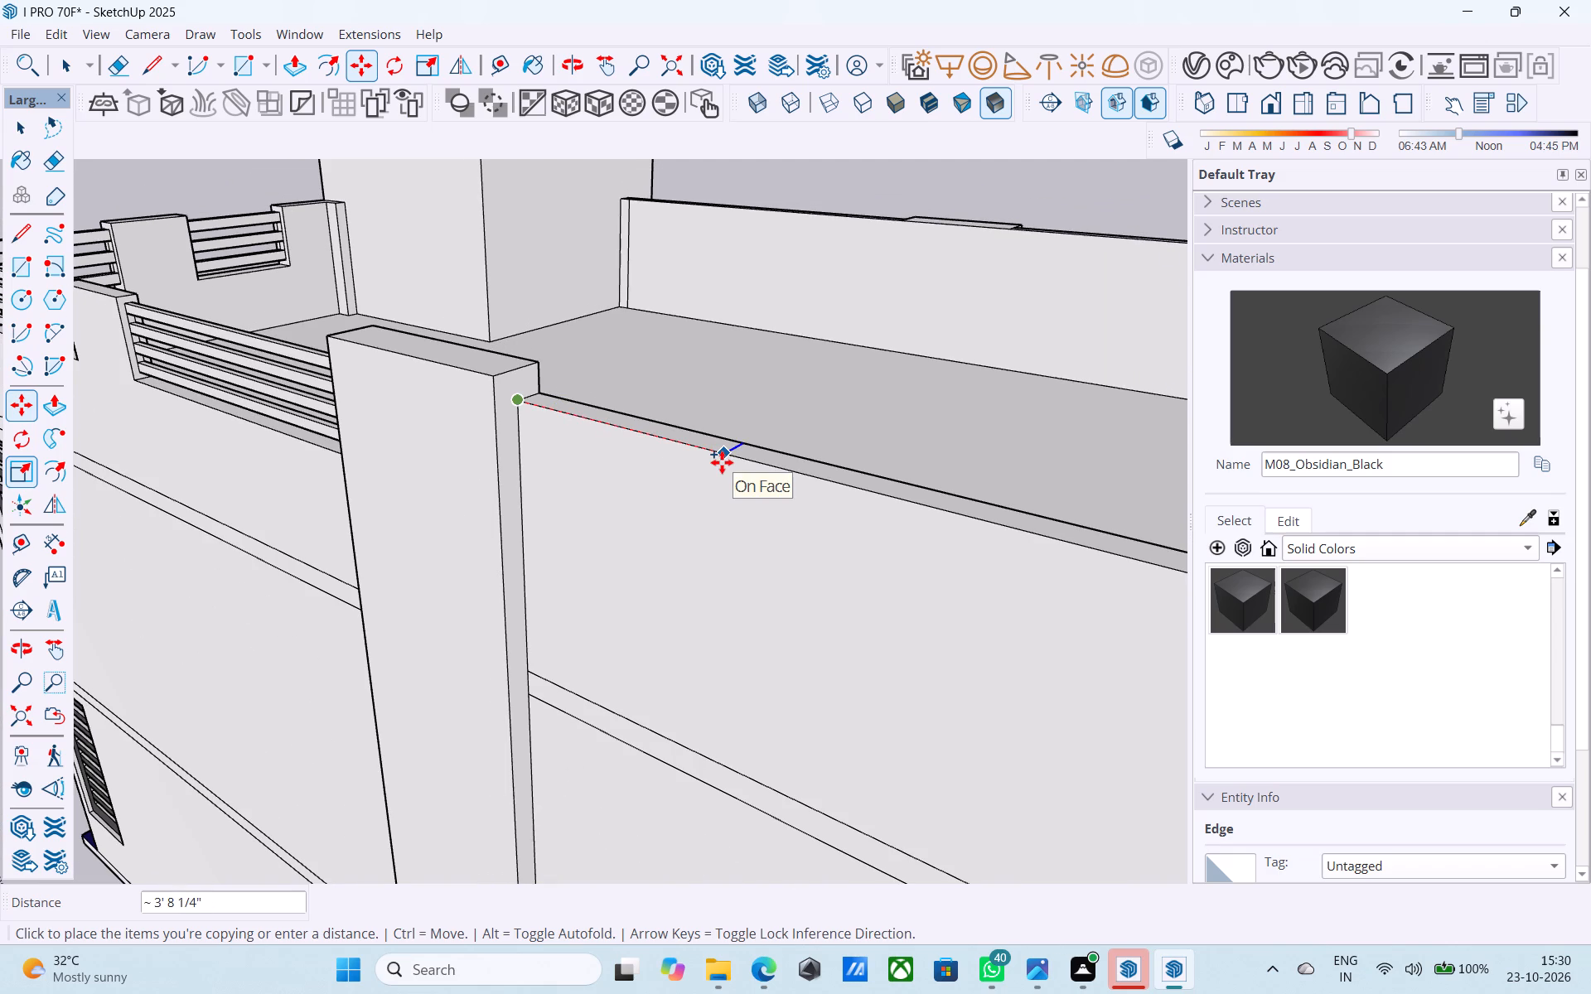
{"action": "type", "text": "9'"}
{"action": "key", "text": "Return"}
{"action": "scroll", "coordinate": [722, 462], "scroll_direction": "down", "scroll_amount": 2}
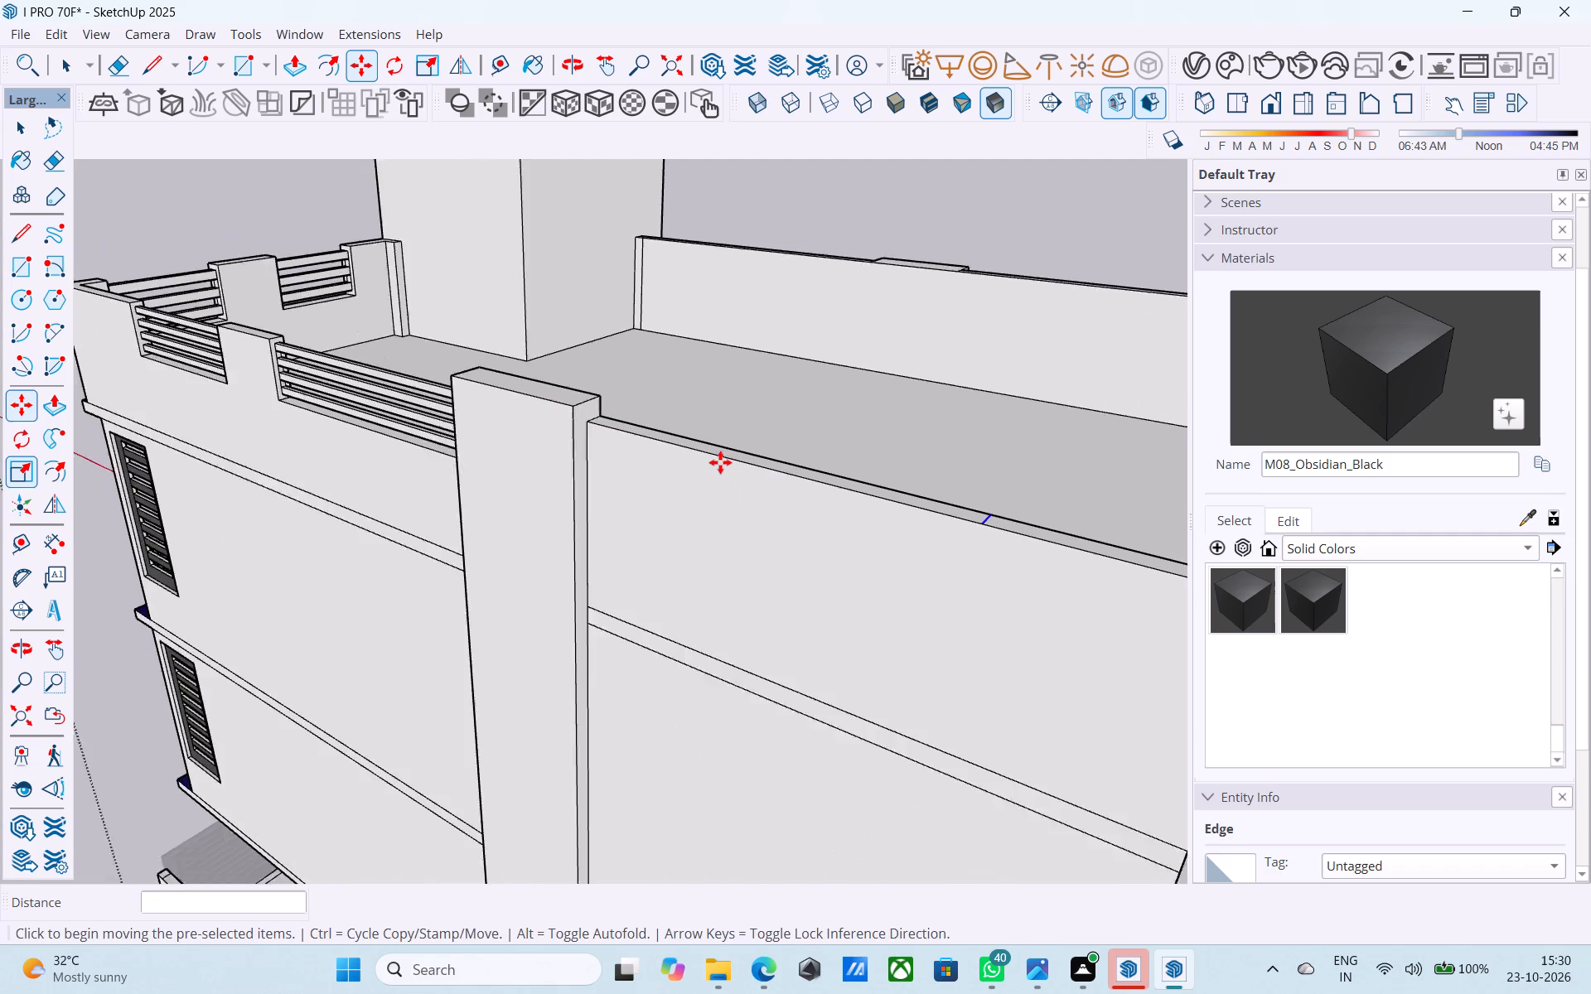
Push the marked parapet top face between the pillar and the copied edge down 2' to form a railing opening.
{"action": "scroll", "coordinate": [720, 462], "scroll_direction": "down", "scroll_amount": 10}
{"action": "middle_click_drag", "start_coordinate": [733, 481], "coordinate": [737, 577]}
{"action": "scroll", "coordinate": [737, 577], "scroll_direction": "up", "scroll_amount": 6}
{"action": "key", "text": "space"}
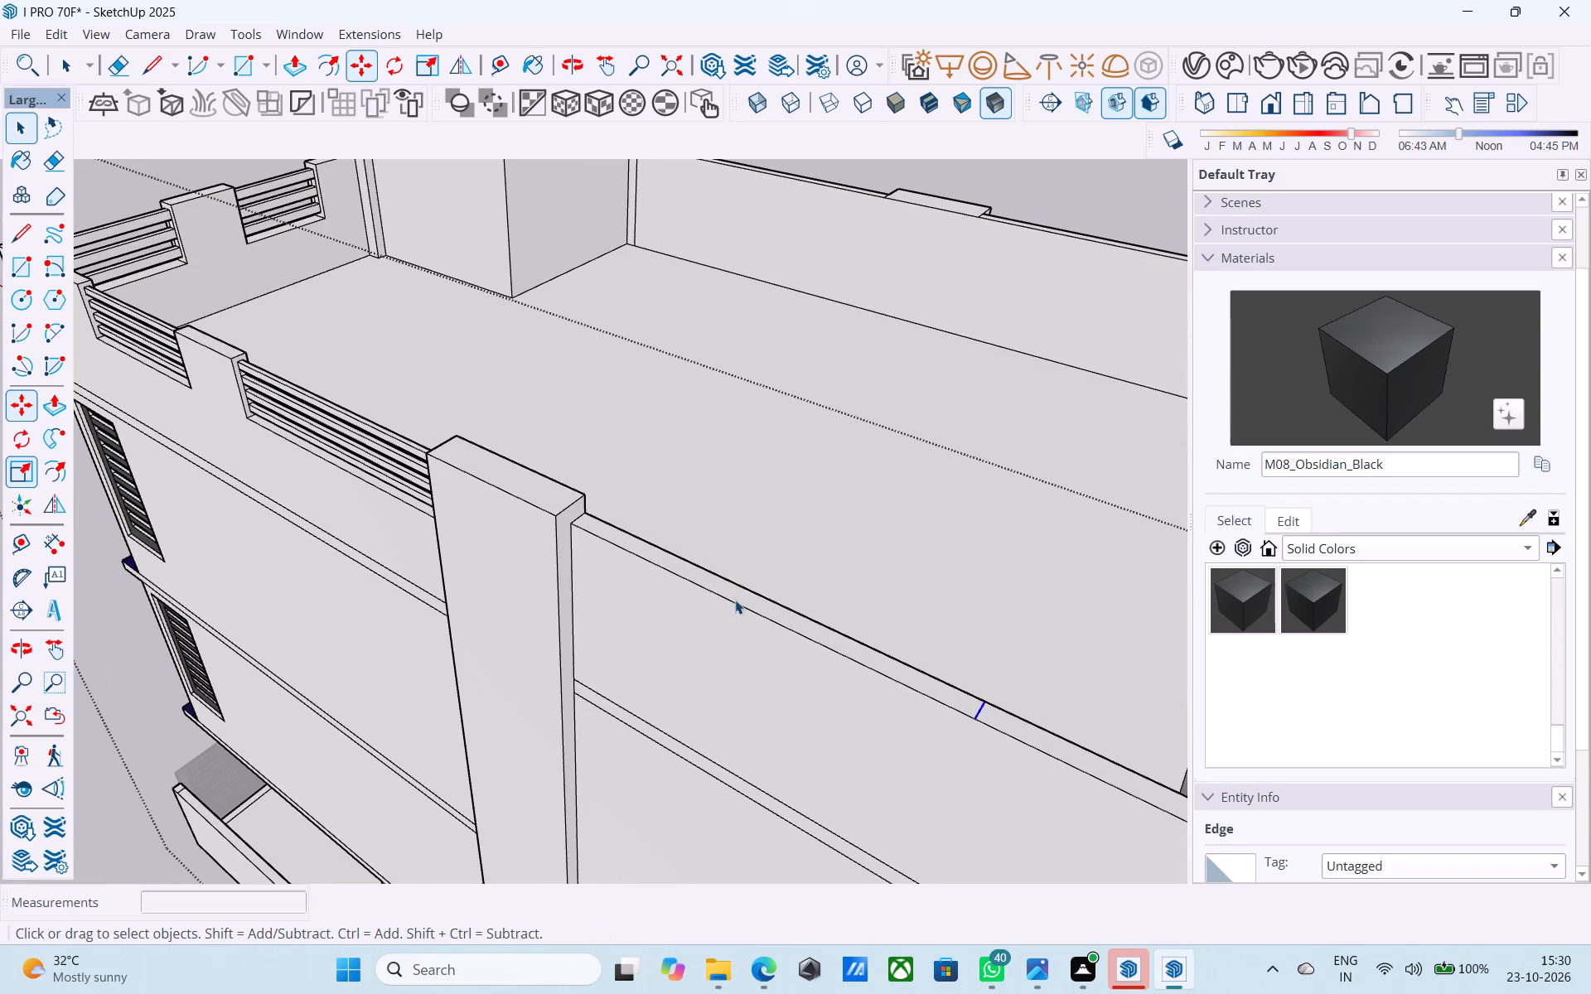
{"action": "left_click", "coordinate": [735, 600]}
{"action": "left_click", "coordinate": [735, 595]}
{"action": "key", "text": "p"}
{"action": "left_click", "coordinate": [735, 594]}
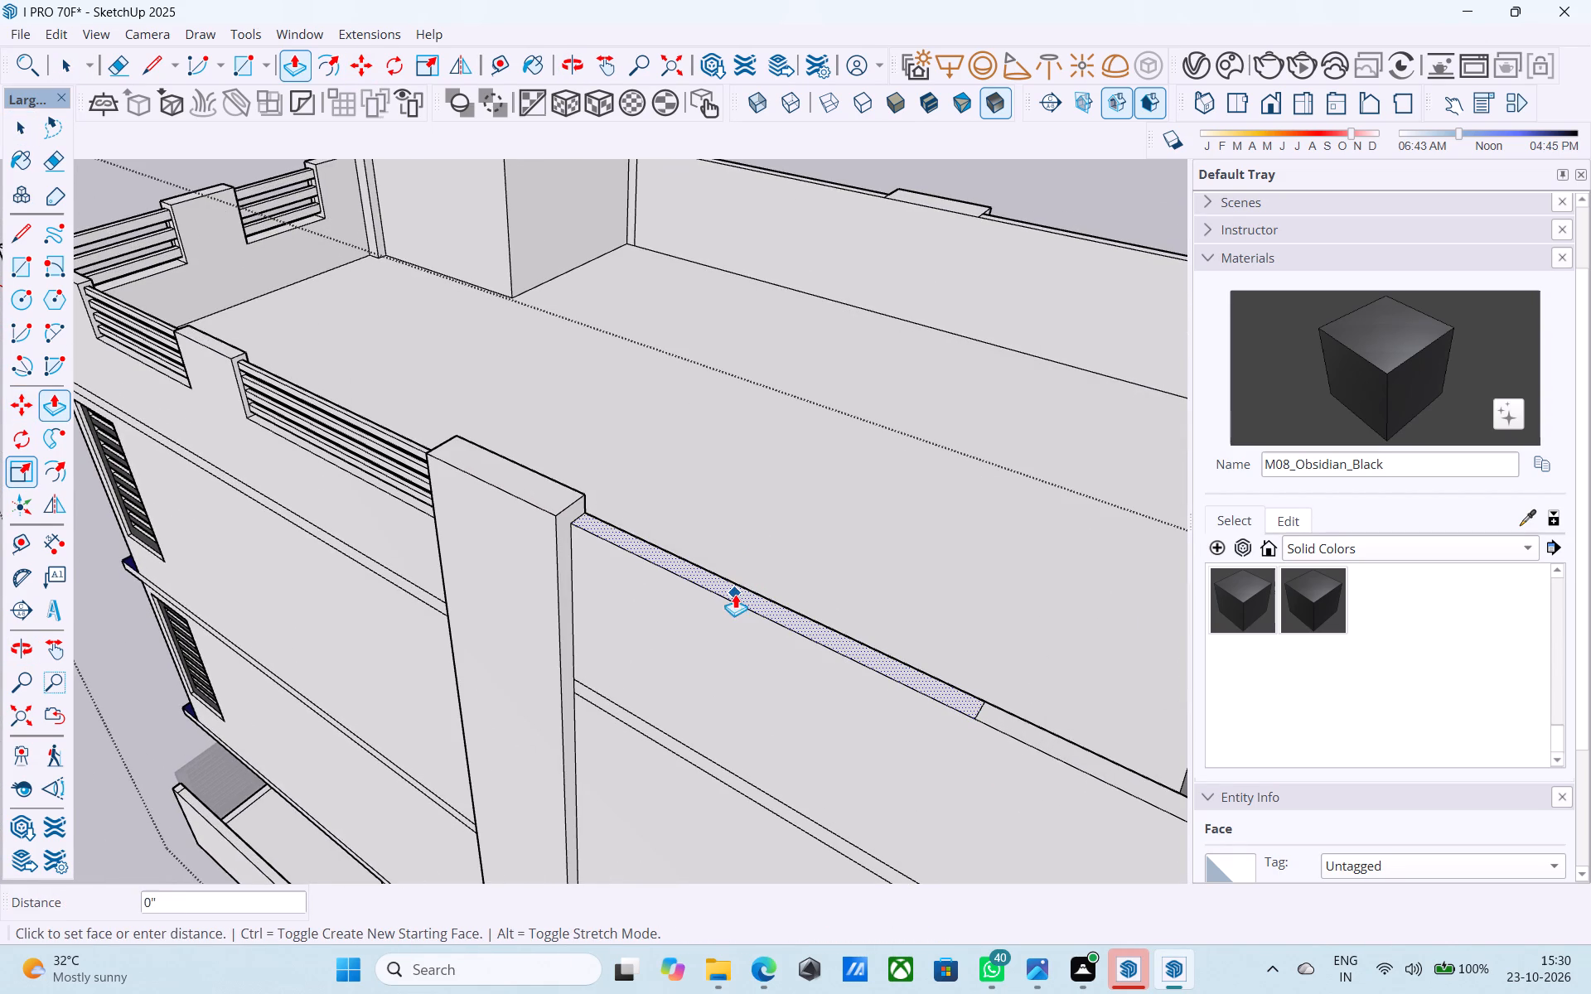
{"action": "type", "text": "2'"}
{"action": "key", "text": "Return"}
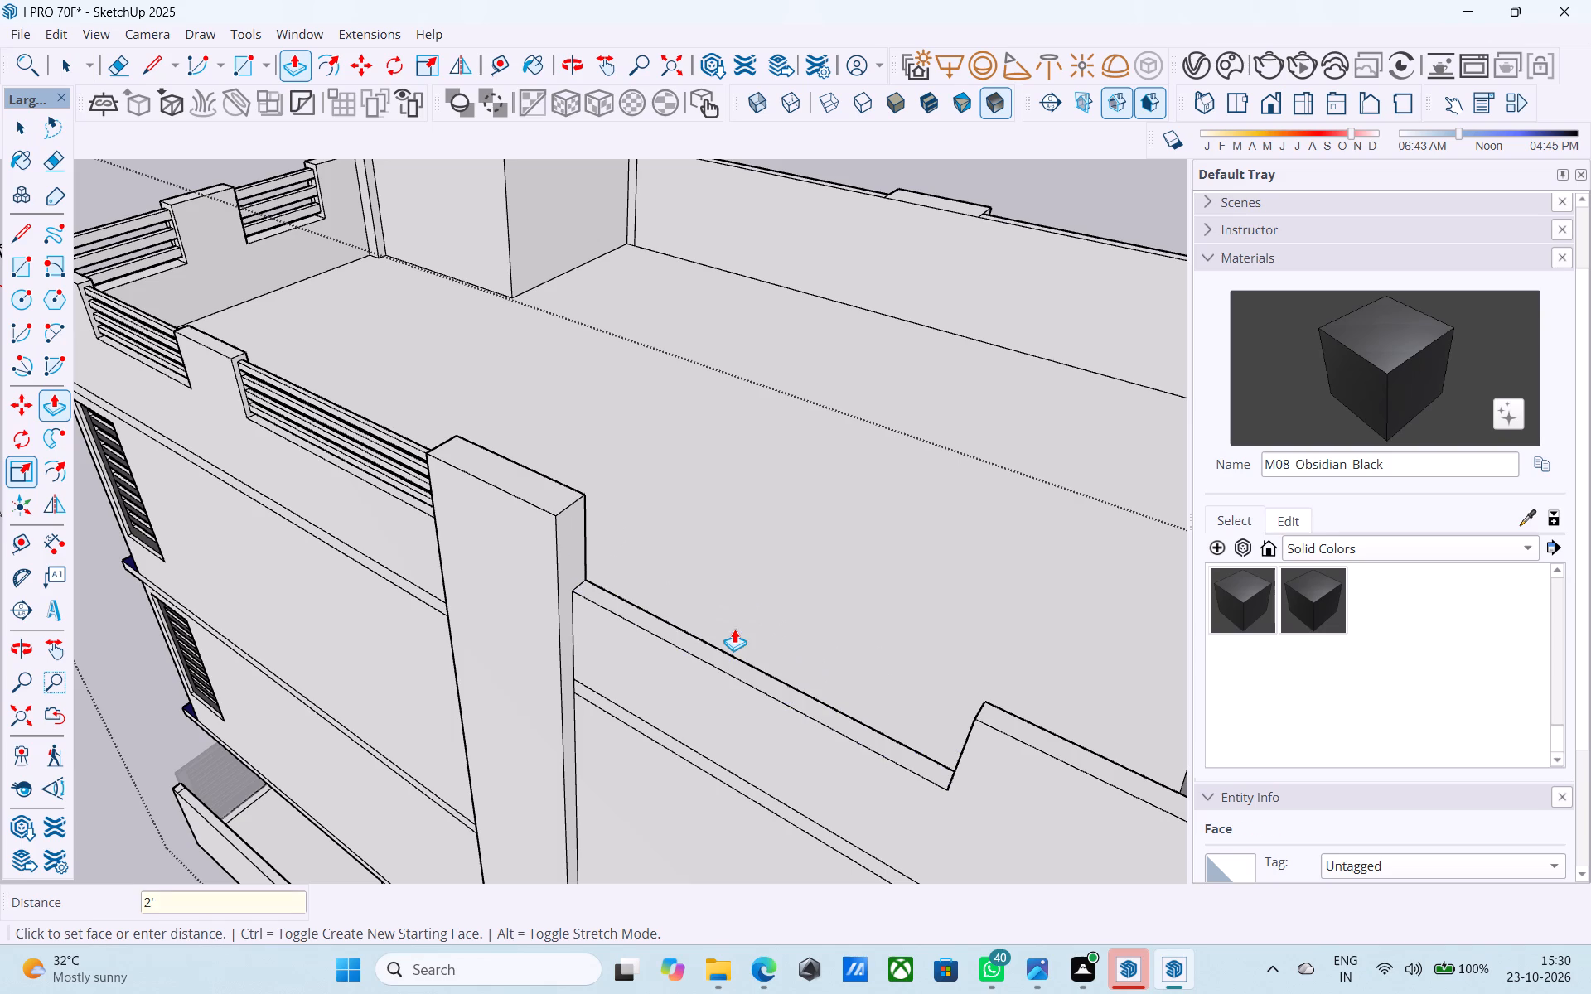
{"action": "key", "text": "space"}
Save the house model.
{"action": "middle_click_drag", "start_coordinate": [734, 629], "coordinate": [929, 608]}
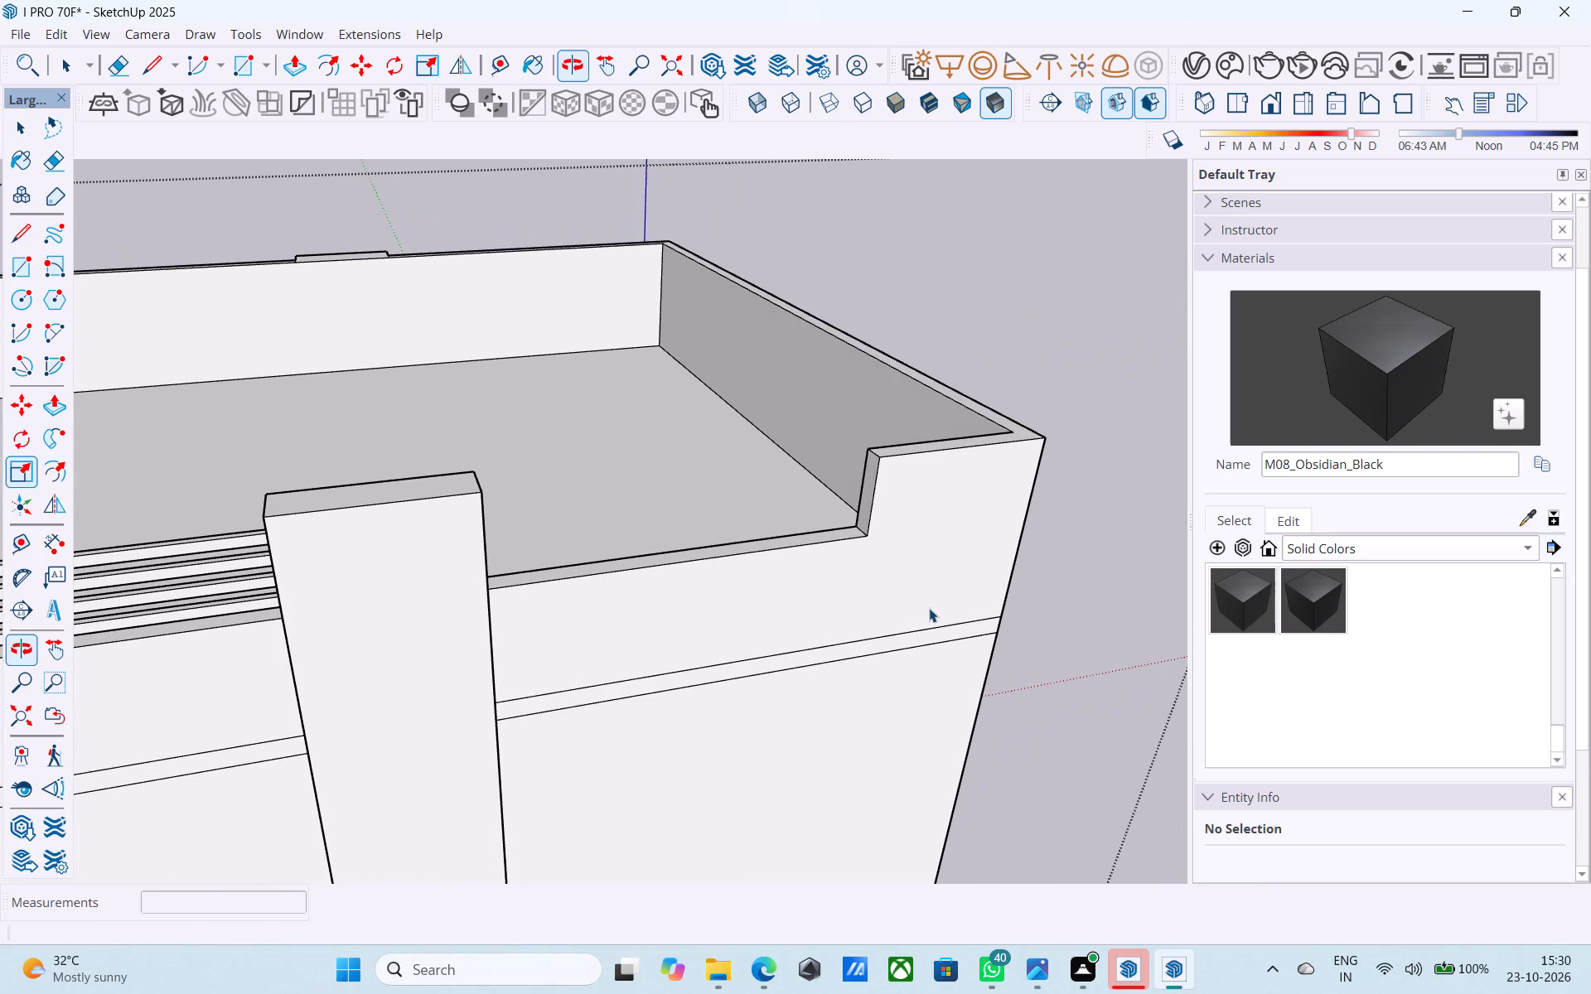
{"action": "key", "text": "ctrl+s"}
Offset the outline of the new opening's end face, opposite the pillar, inward by 2".
{"action": "middle_click_drag", "start_coordinate": [914, 603], "coordinate": [1161, 671]}
{"action": "scroll", "coordinate": [1042, 640], "scroll_direction": "up", "scroll_amount": 1}
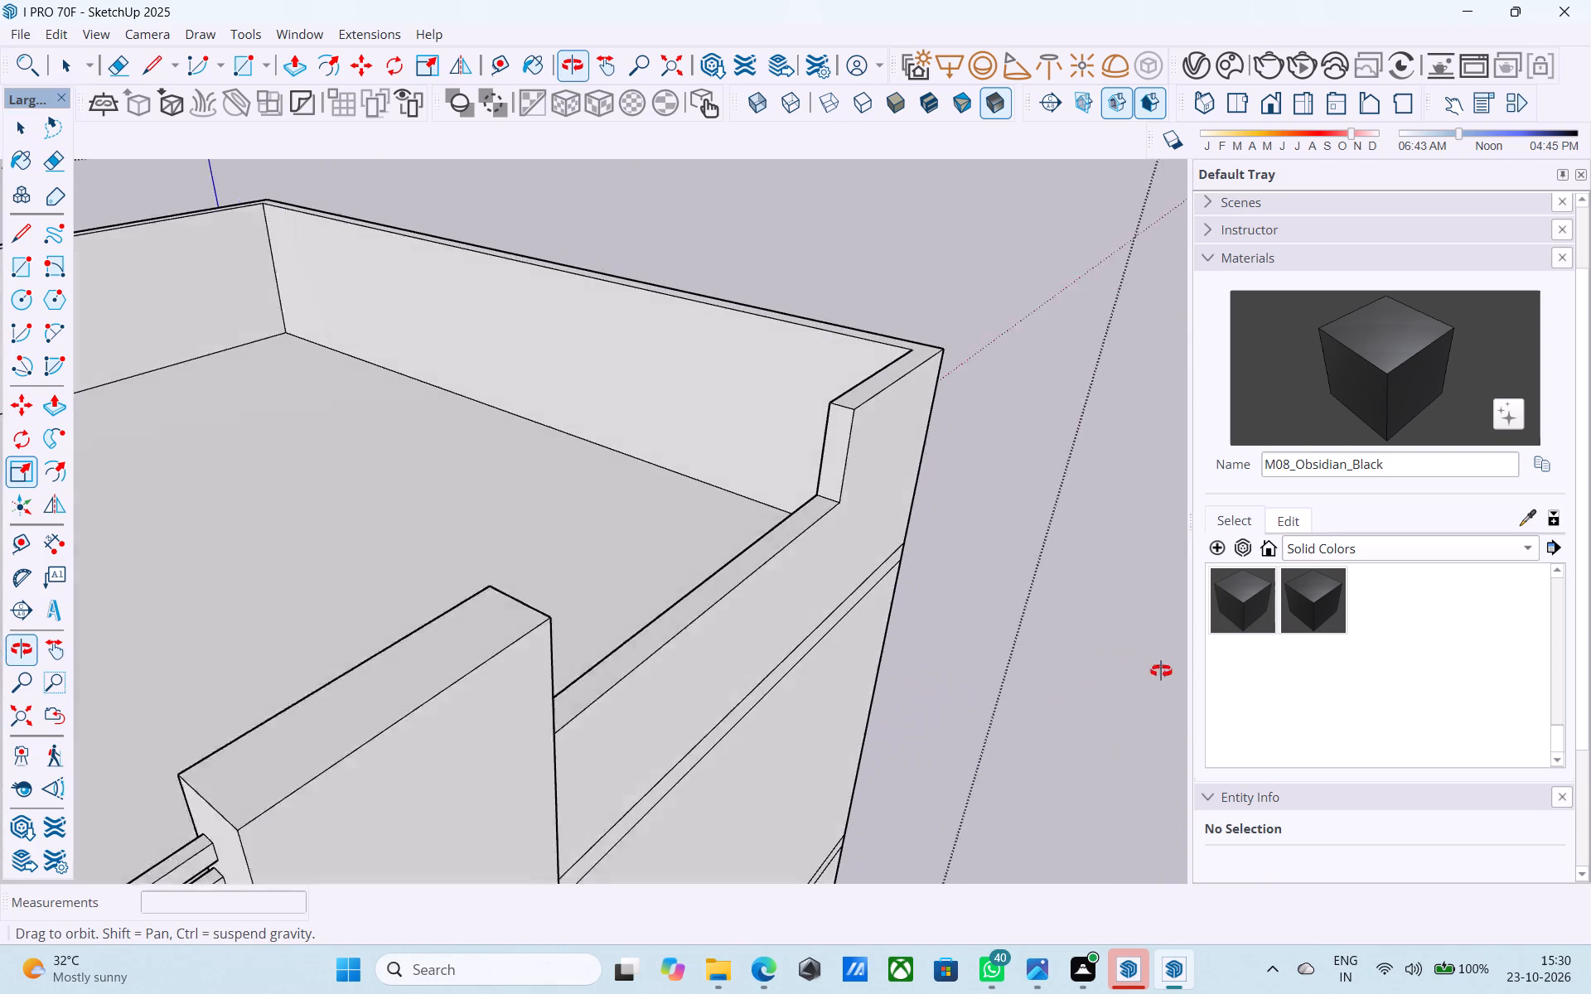
{"action": "middle_click_drag", "start_coordinate": [1161, 671], "coordinate": [1162, 671]}
{"action": "scroll", "coordinate": [875, 507], "scroll_direction": "up", "scroll_amount": 5}
{"action": "middle_click_drag", "start_coordinate": [867, 500], "coordinate": [1032, 597]}
{"action": "left_click", "coordinate": [919, 509]}
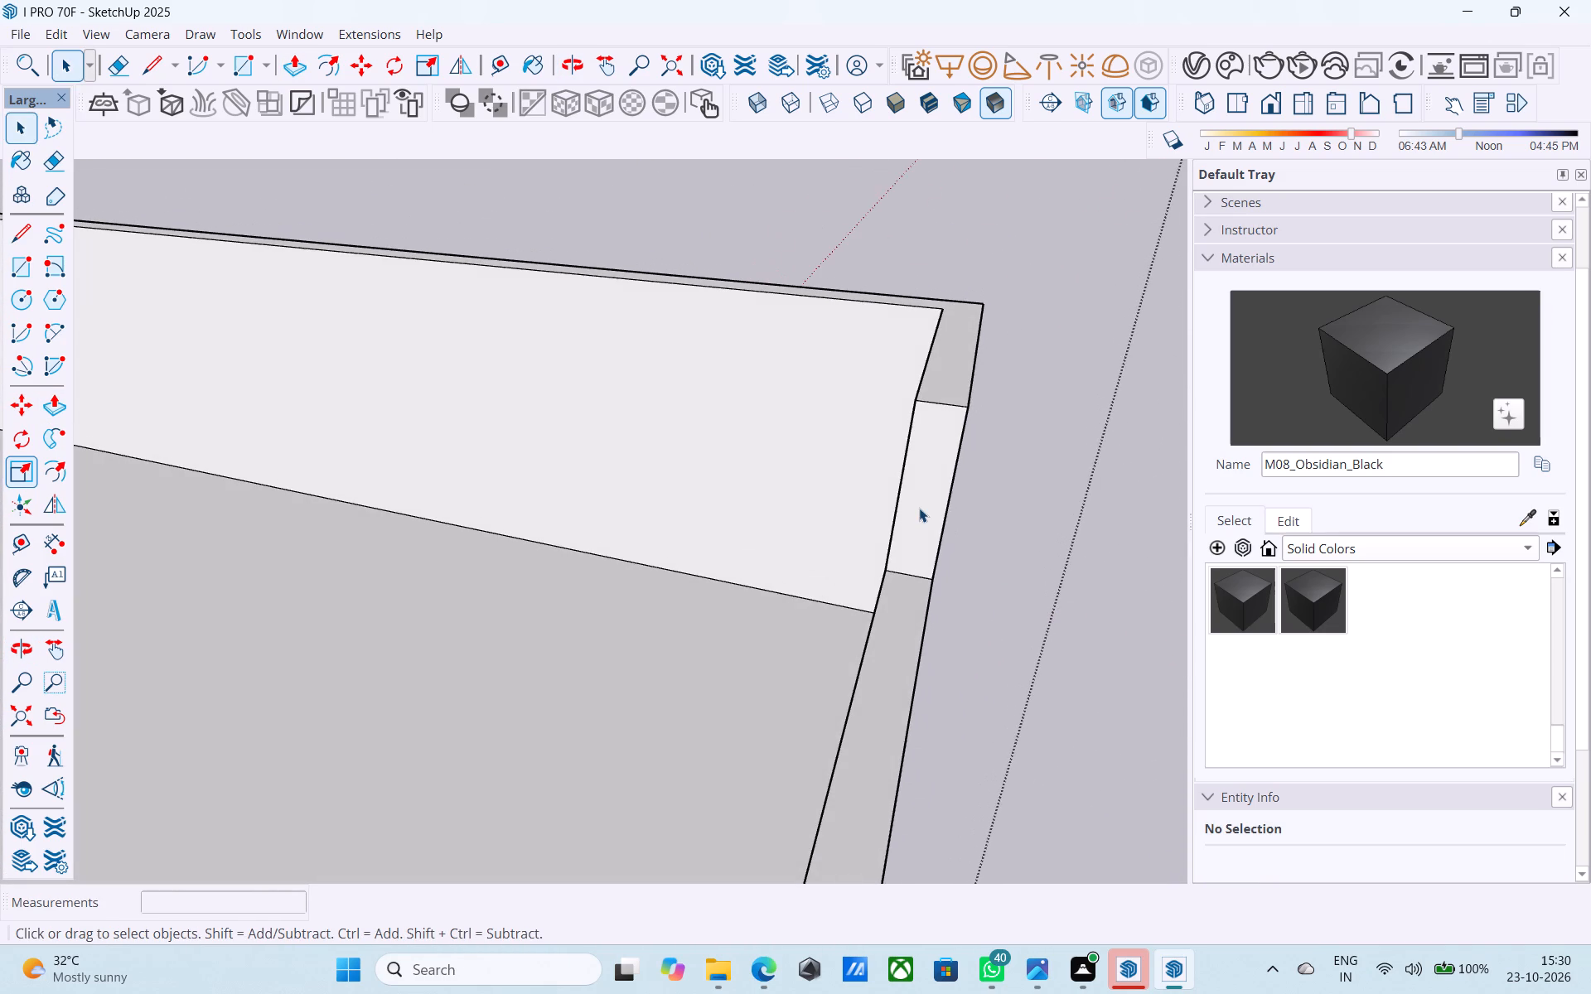
{"action": "scroll", "coordinate": [916, 508], "scroll_direction": "up", "scroll_amount": 1}
{"action": "key", "text": "f"}
{"action": "left_click", "coordinate": [916, 507]}
{"action": "type", "text": "2\""}
{"action": "key", "text": "Return"}
{"action": "key", "text": "space"}
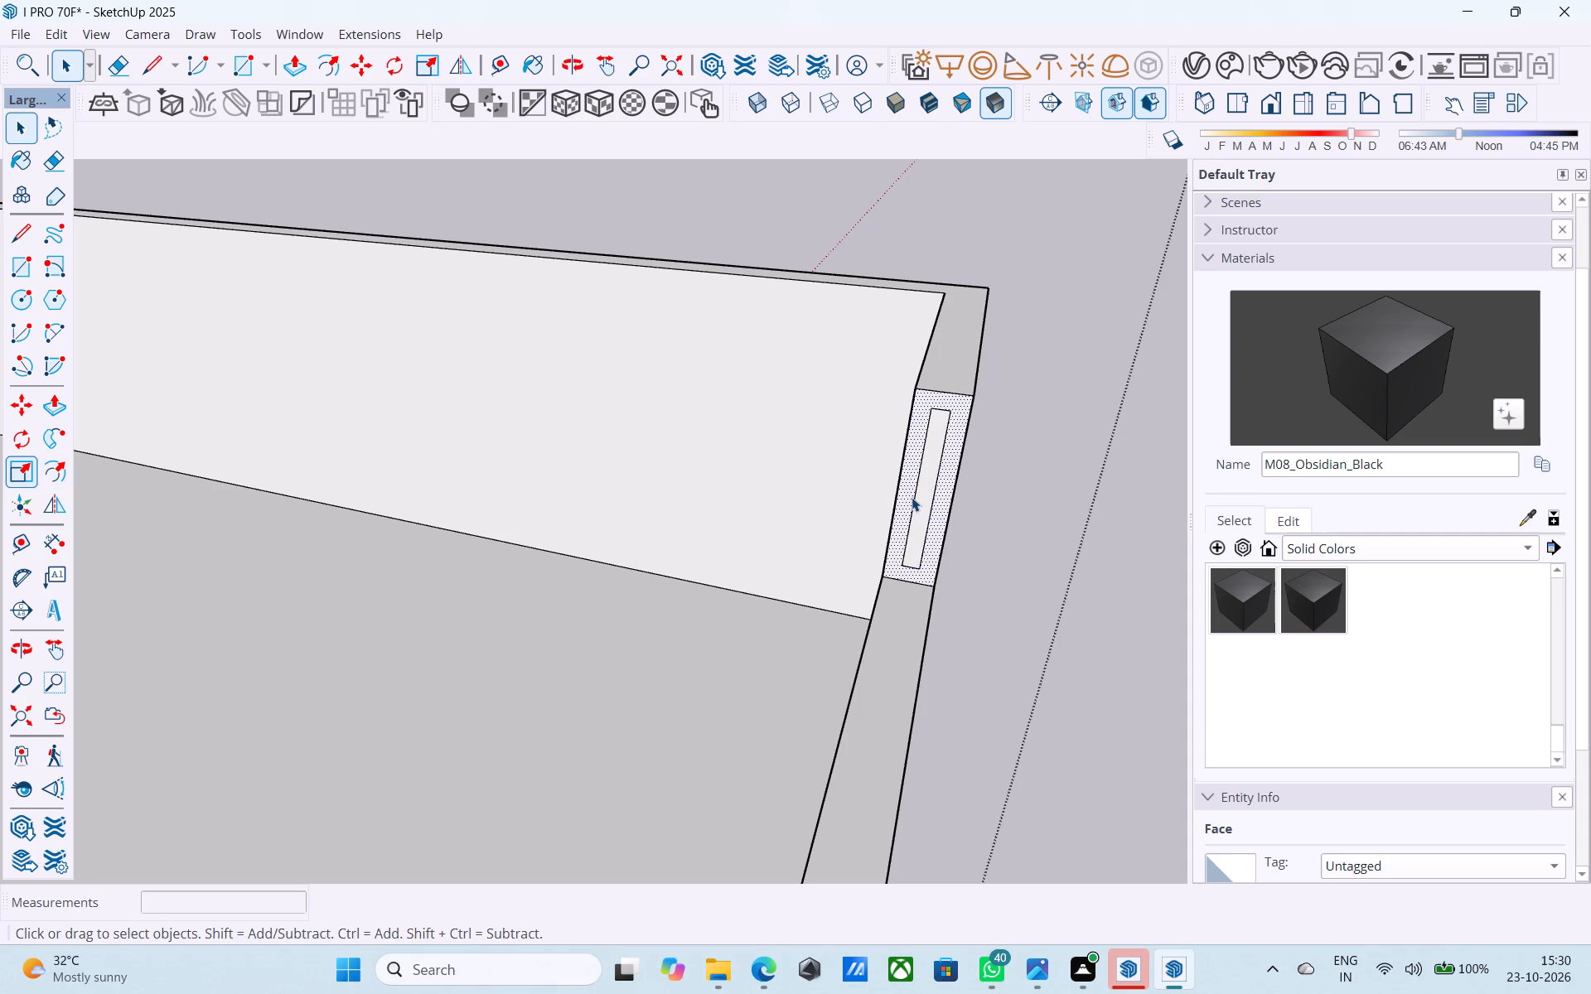
Copy the inset rectangle's top edge to its bottom and divide the strip into 7 equal segments.
{"action": "scroll", "coordinate": [926, 466], "scroll_direction": "up", "scroll_amount": 5}
{"action": "left_click", "coordinate": [948, 372]}
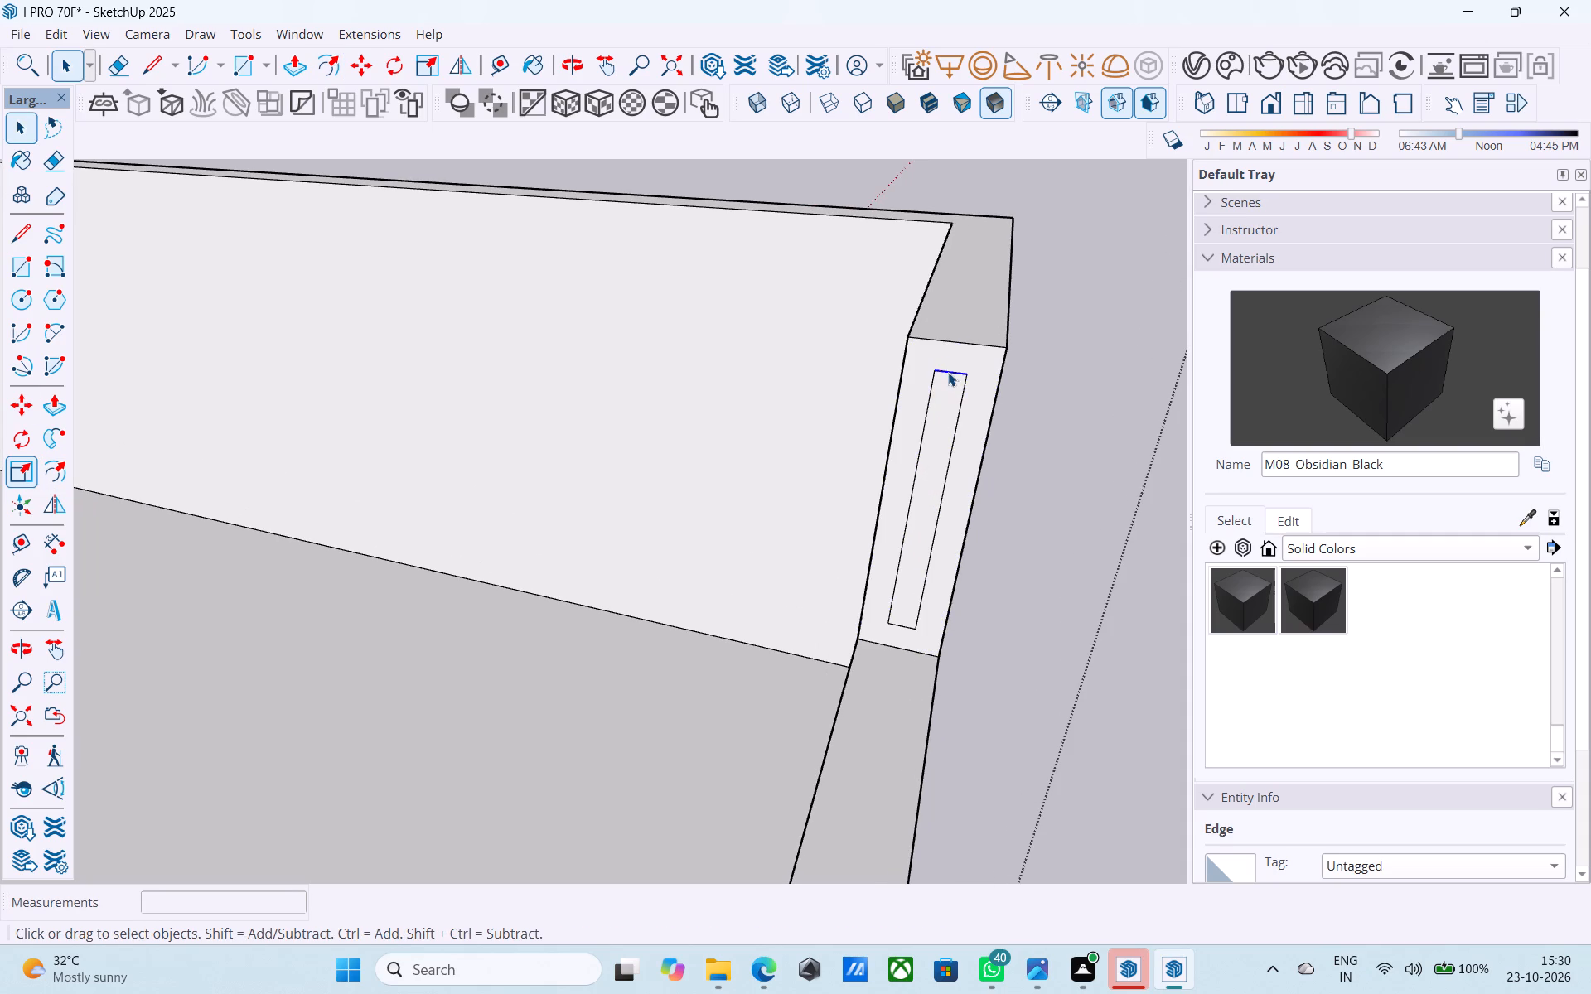
{"action": "key", "text": "m"}
{"action": "left_click", "coordinate": [966, 378]}
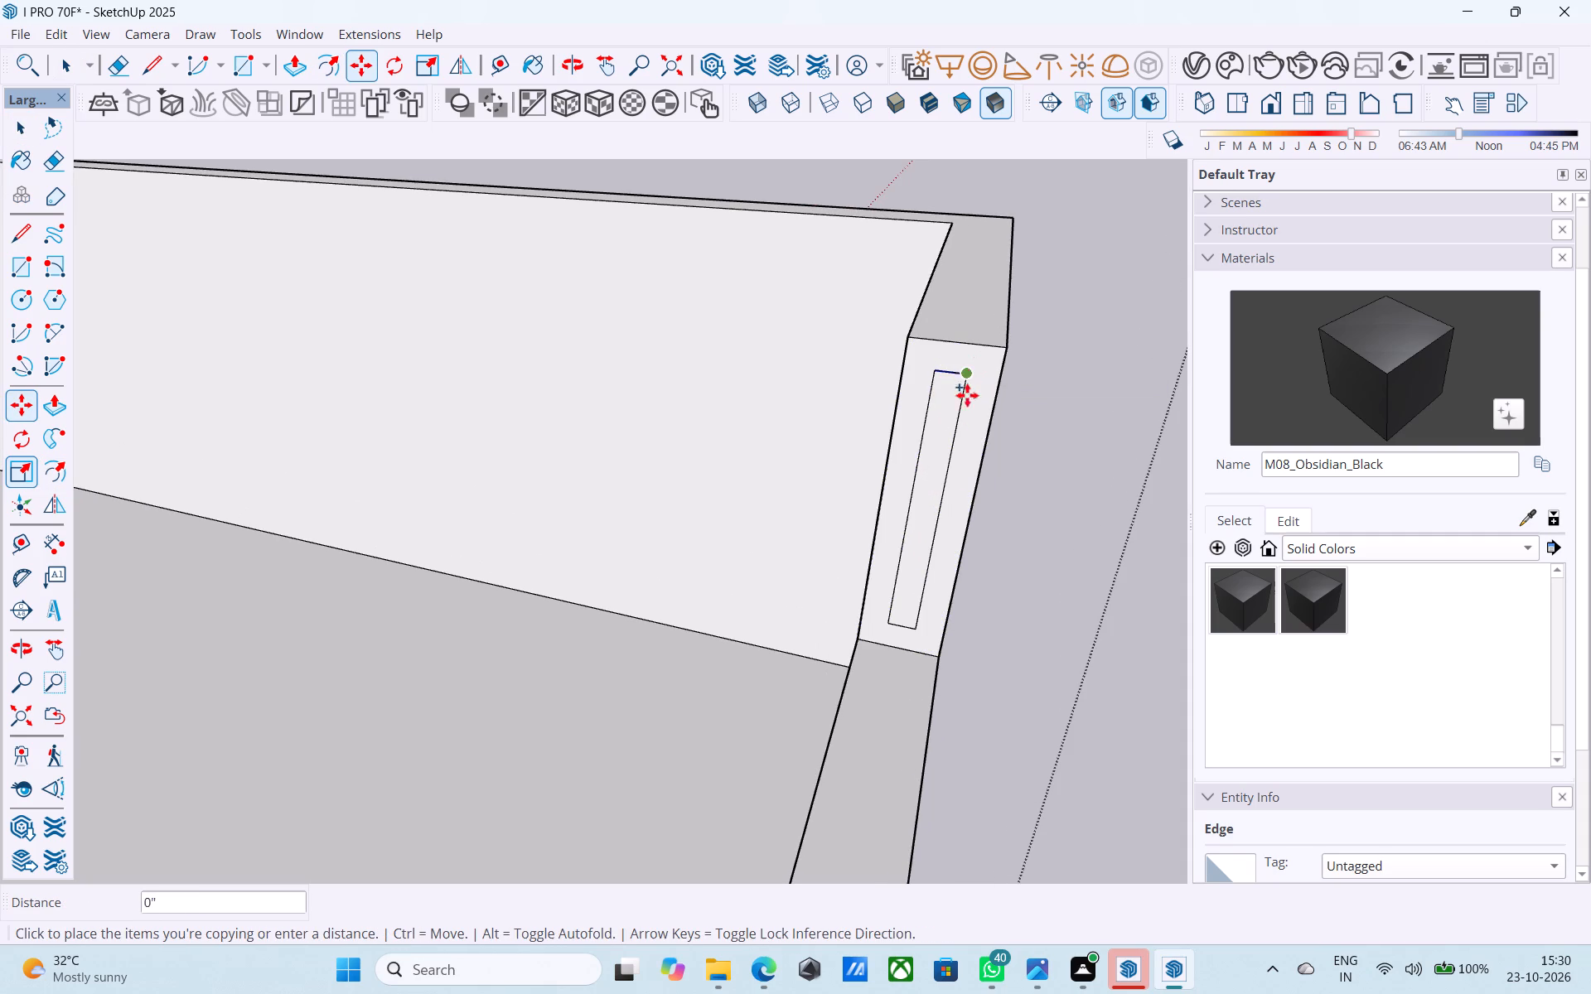
{"action": "scroll", "coordinate": [921, 635], "scroll_direction": "up", "scroll_amount": 7}
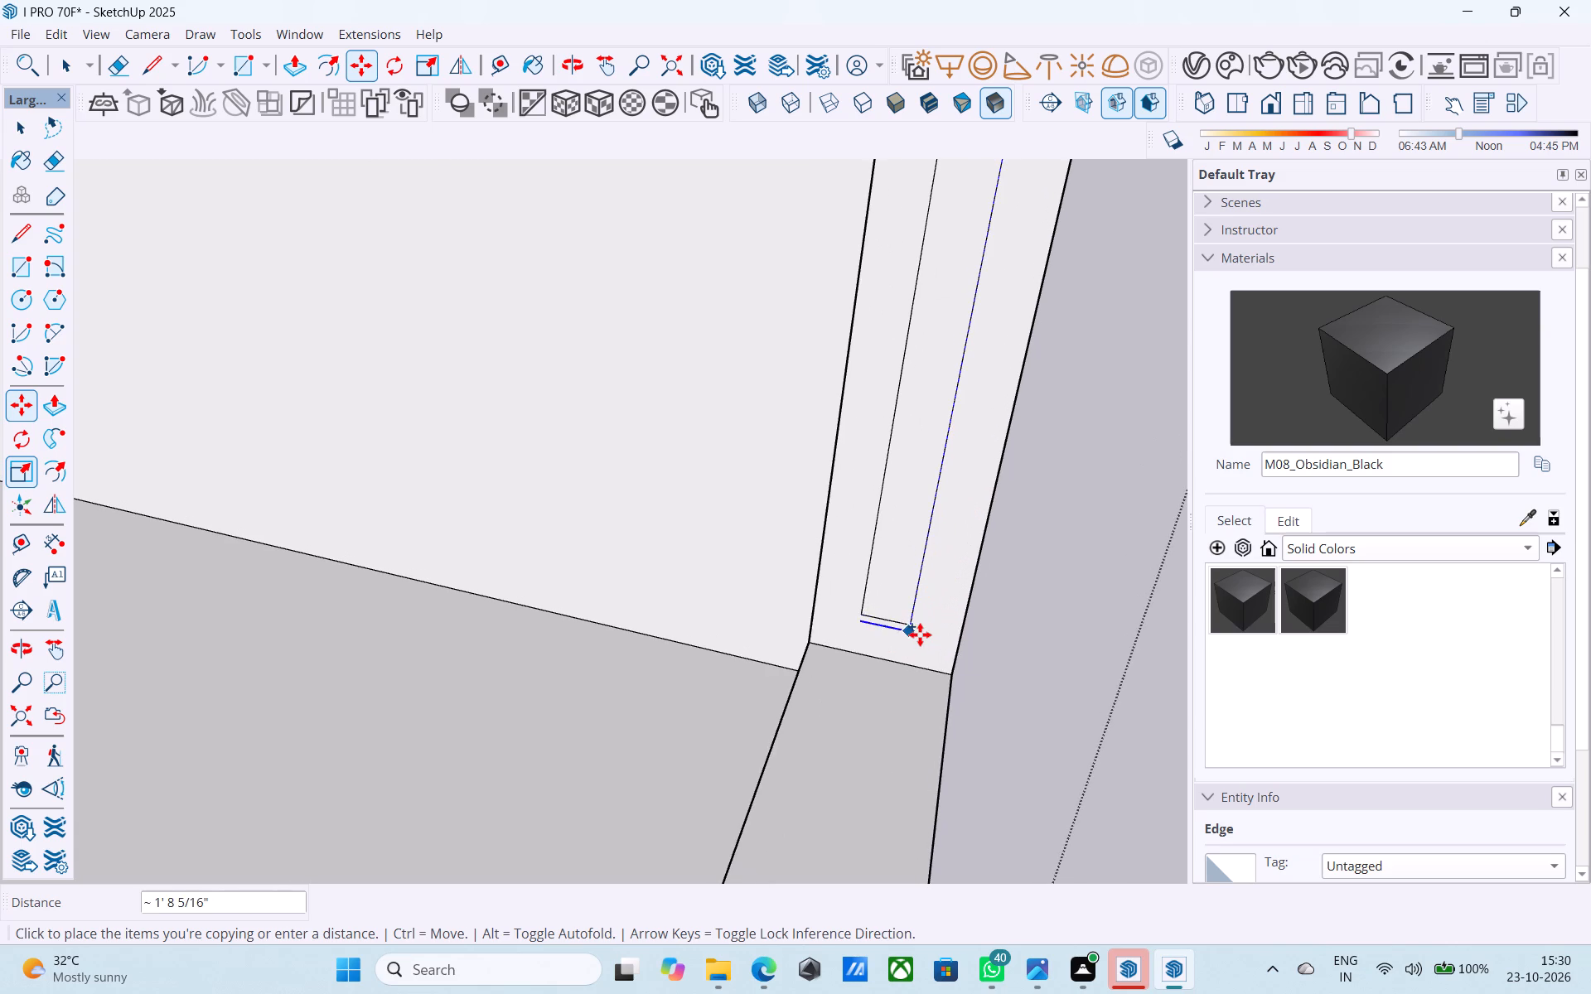
{"action": "left_click", "coordinate": [916, 630]}
{"action": "type", "text": "/7"}
{"action": "key", "text": "Return"}
{"action": "scroll", "coordinate": [920, 630], "scroll_direction": "down", "scroll_amount": 6}
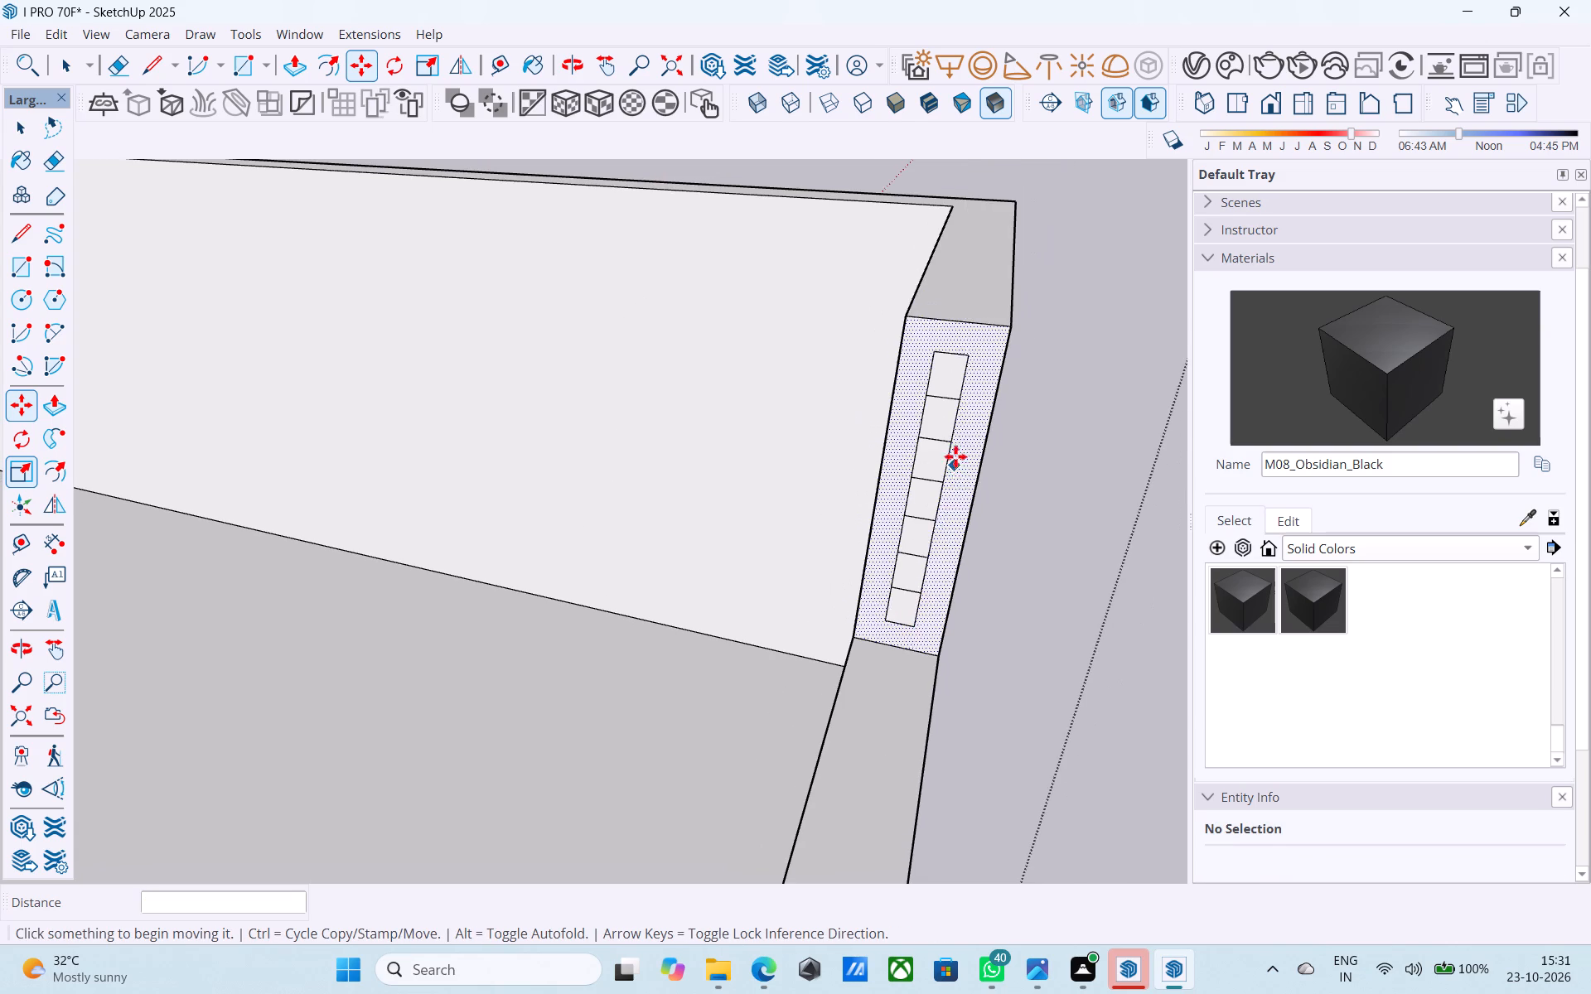
Extrude the top segment of the strip 9' across the opening to the pillar as a railing bar.
{"action": "key", "text": "space"}
{"action": "left_click", "coordinate": [941, 377]}
{"action": "key", "text": "p"}
{"action": "left_click", "coordinate": [941, 377]}
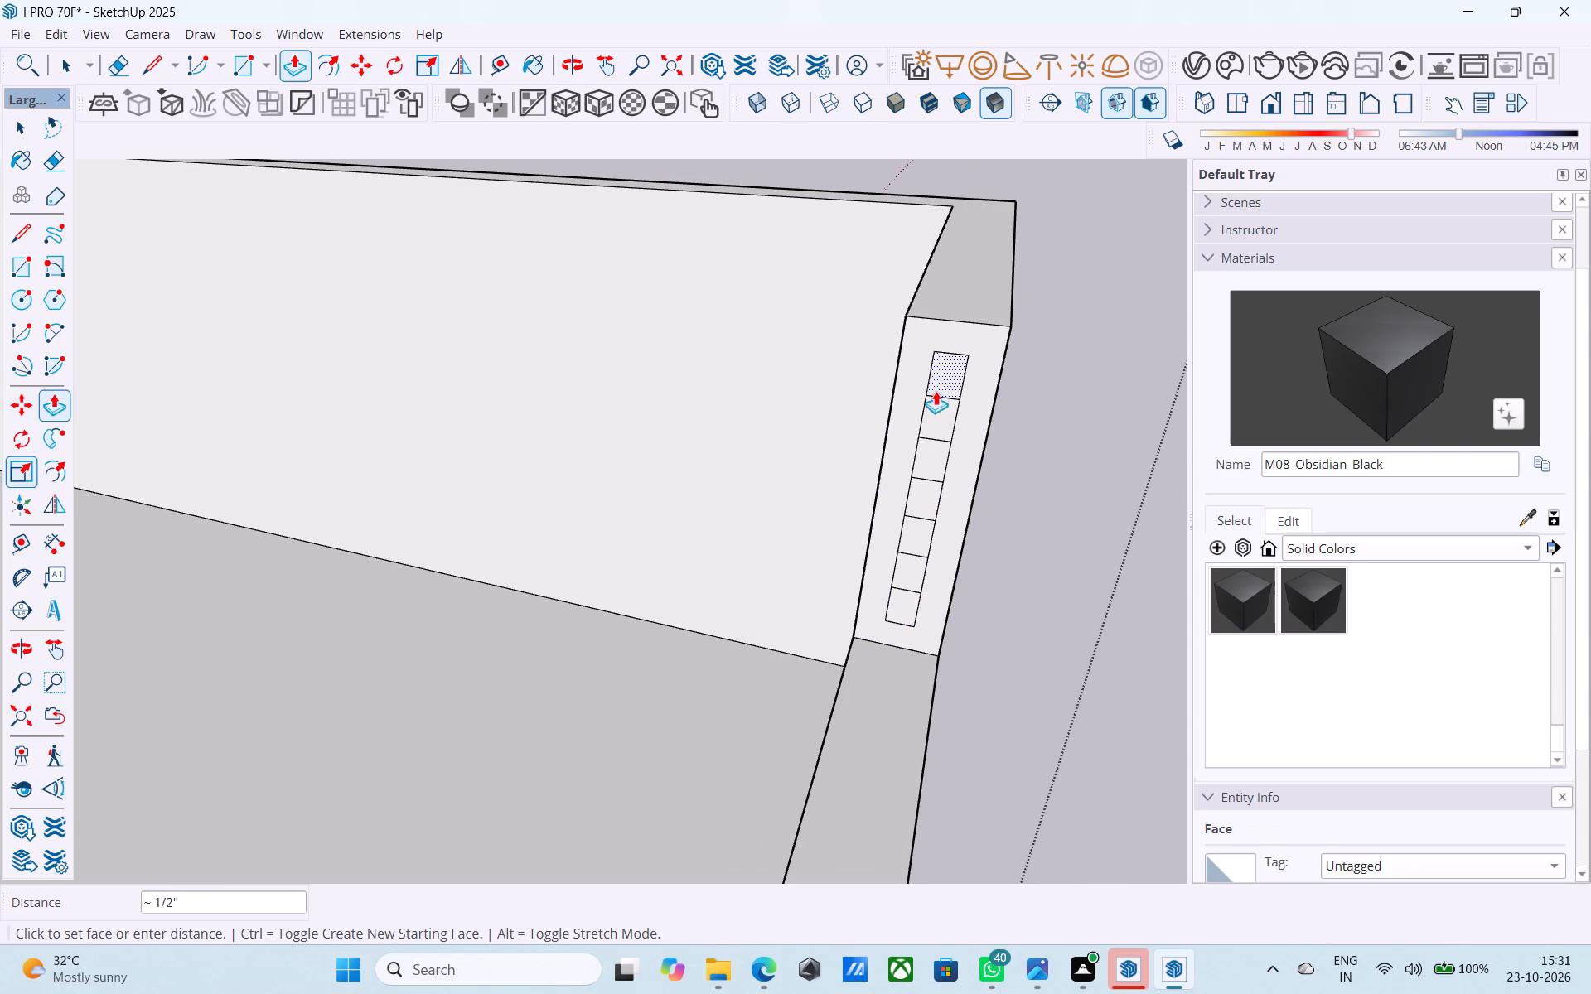
{"action": "scroll", "coordinate": [931, 396], "scroll_direction": "down", "scroll_amount": 4}
{"action": "middle_click_drag", "start_coordinate": [930, 413], "coordinate": [262, 399]}
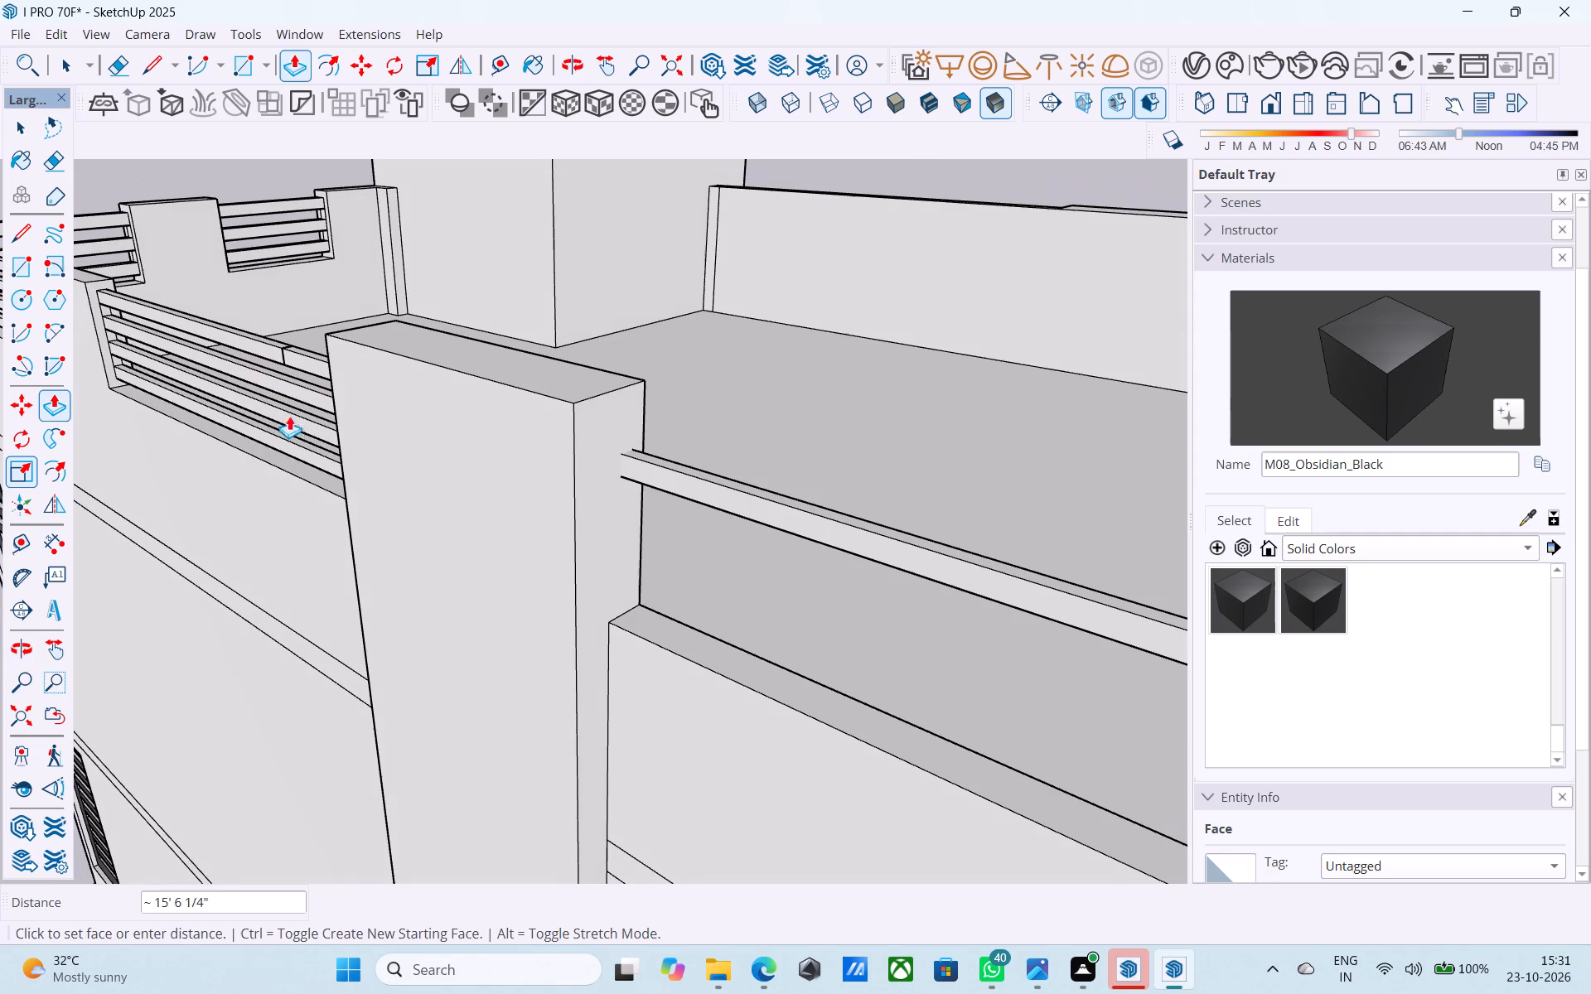
{"action": "left_click", "coordinate": [592, 493]}
Extrude the third, fifth and seventh segments by the same 9' to complete the railing bars in the new opening.
{"action": "scroll", "coordinate": [708, 516], "scroll_direction": "down", "scroll_amount": 2}
{"action": "middle_click_drag", "start_coordinate": [708, 516], "coordinate": [463, 450], "text": "shift"}
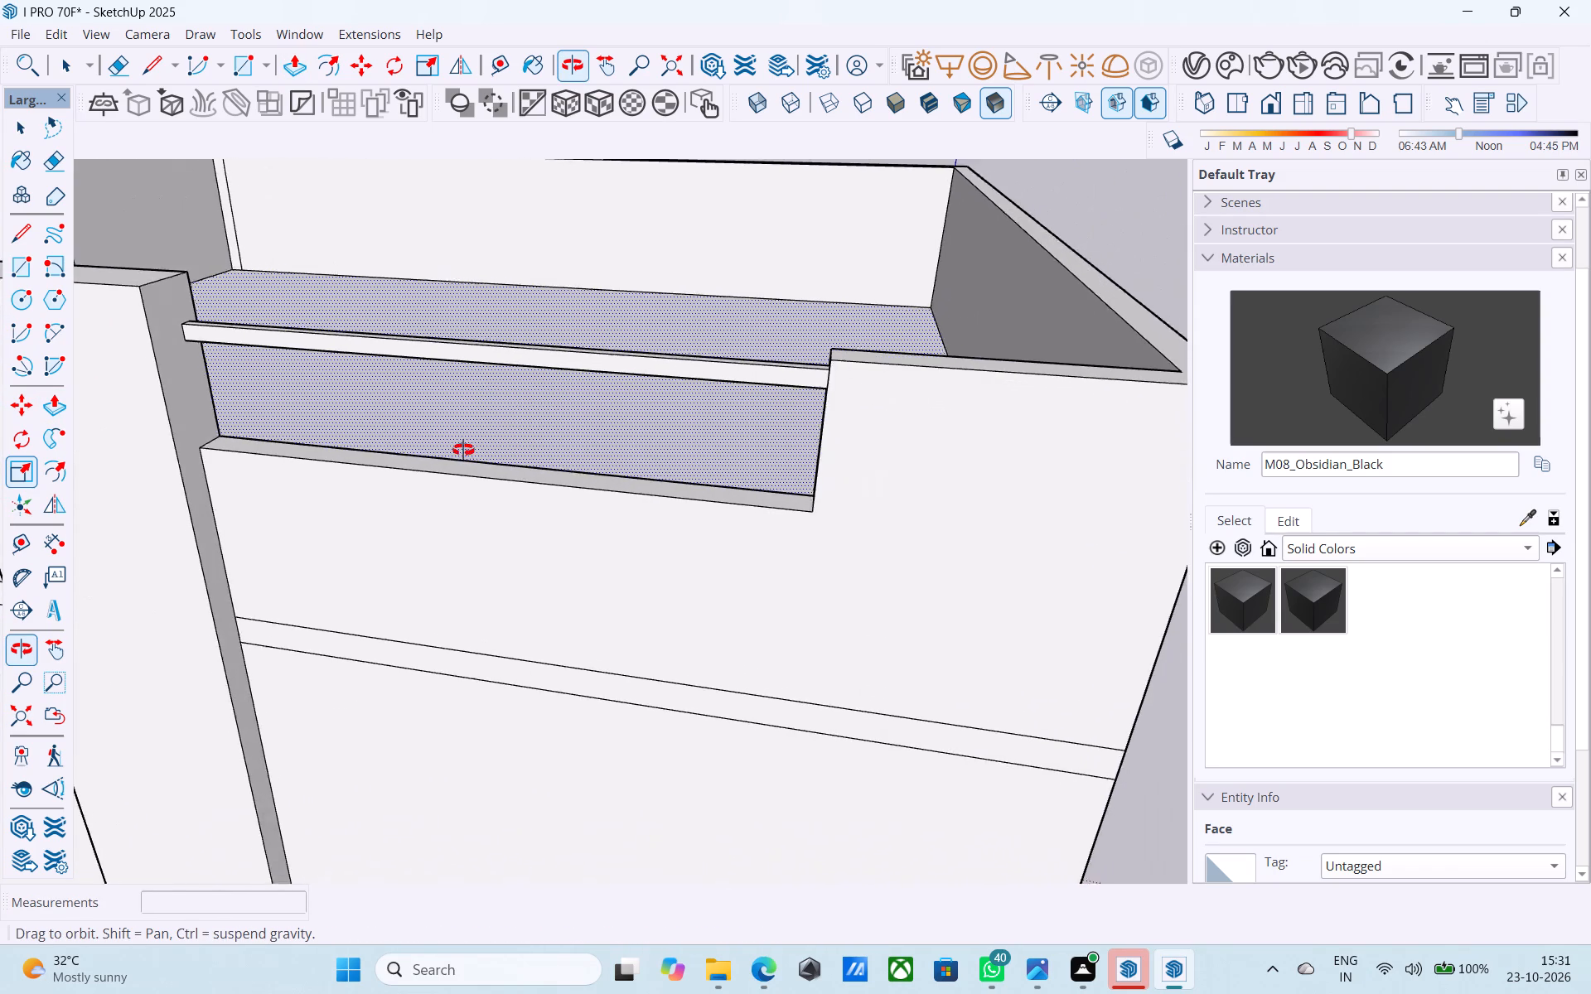
{"action": "middle_click_drag", "start_coordinate": [463, 450], "coordinate": [457, 450], "text": "shift"}
{"action": "middle_click_drag", "start_coordinate": [516, 453], "coordinate": [834, 467]}
{"action": "scroll", "coordinate": [1008, 403], "scroll_direction": "up", "scroll_amount": 14}
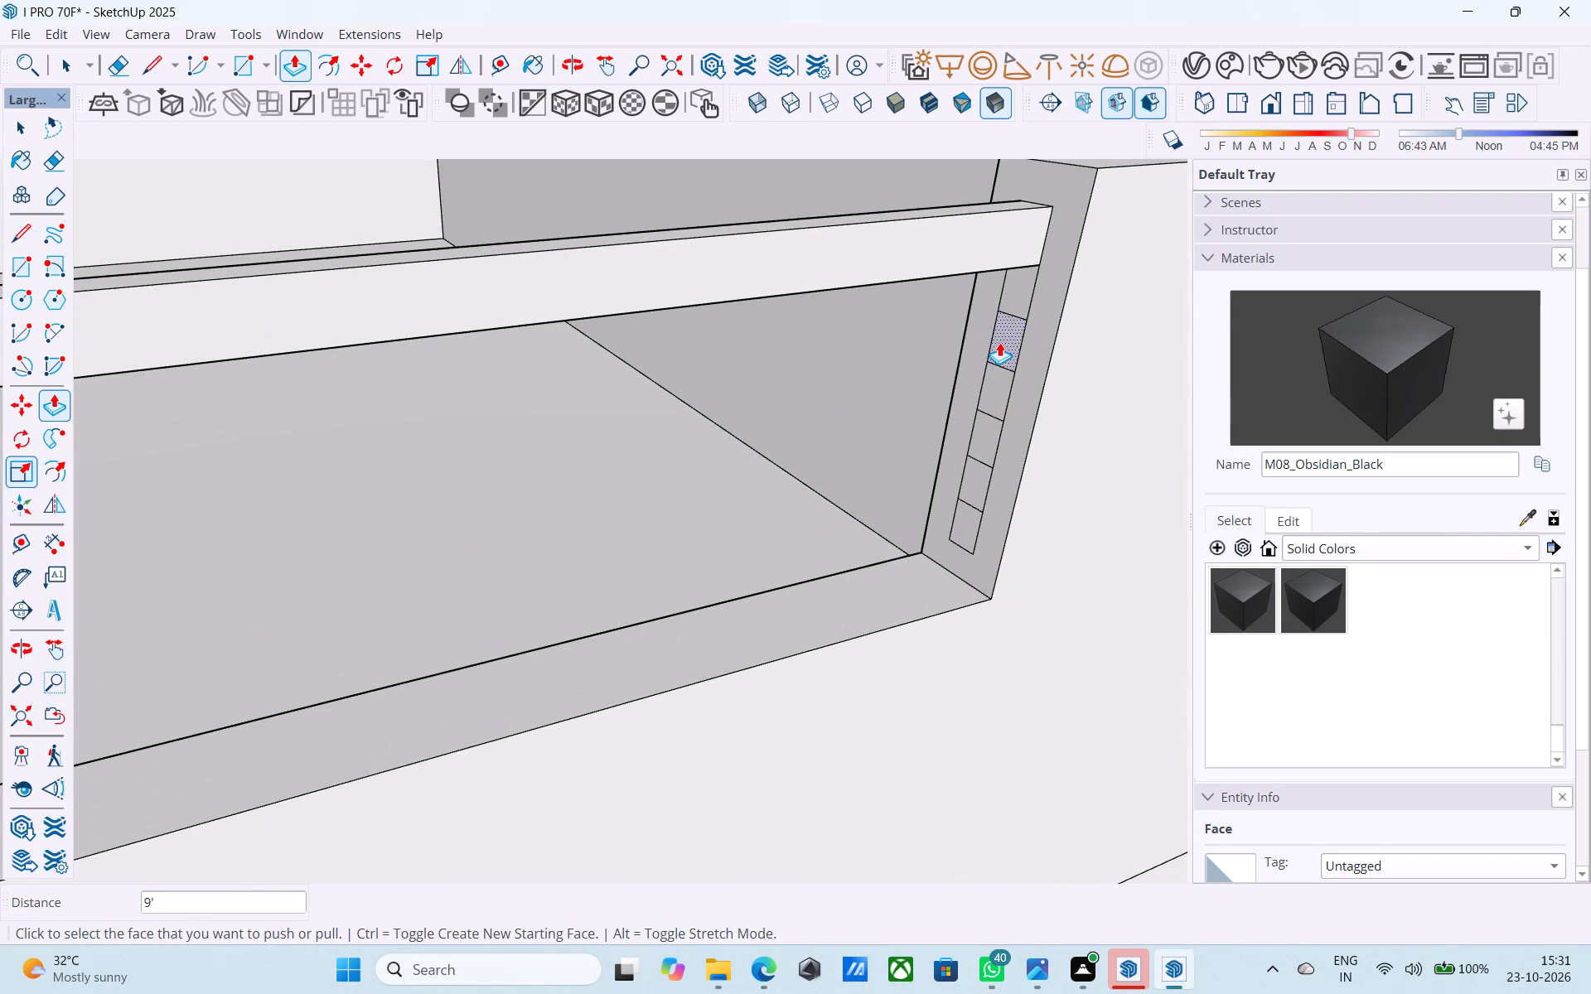
{"action": "double_click", "coordinate": [999, 342]}
{"action": "double_click", "coordinate": [984, 432]}
{"action": "double_click", "coordinate": [970, 515]}
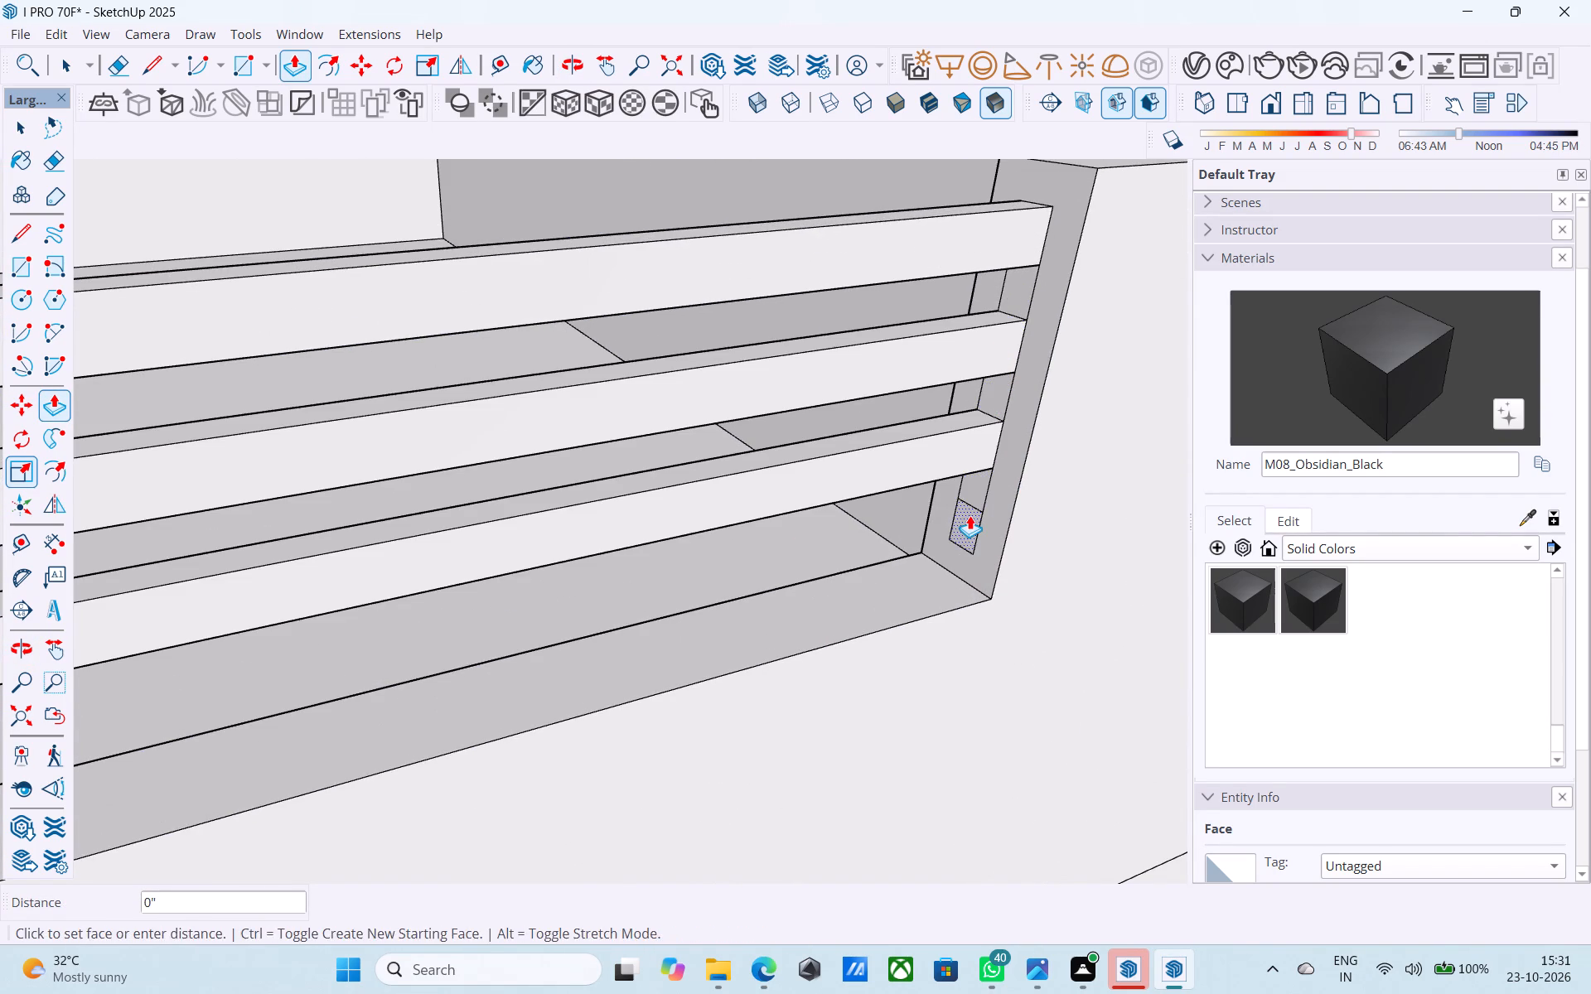
{"action": "scroll", "coordinate": [970, 514], "scroll_direction": "down", "scroll_amount": 20}
{"action": "scroll", "coordinate": [970, 514], "scroll_direction": "down", "scroll_amount": 3}
{"action": "middle_click_drag", "start_coordinate": [955, 562], "coordinate": [971, 538], "text": "shift"}
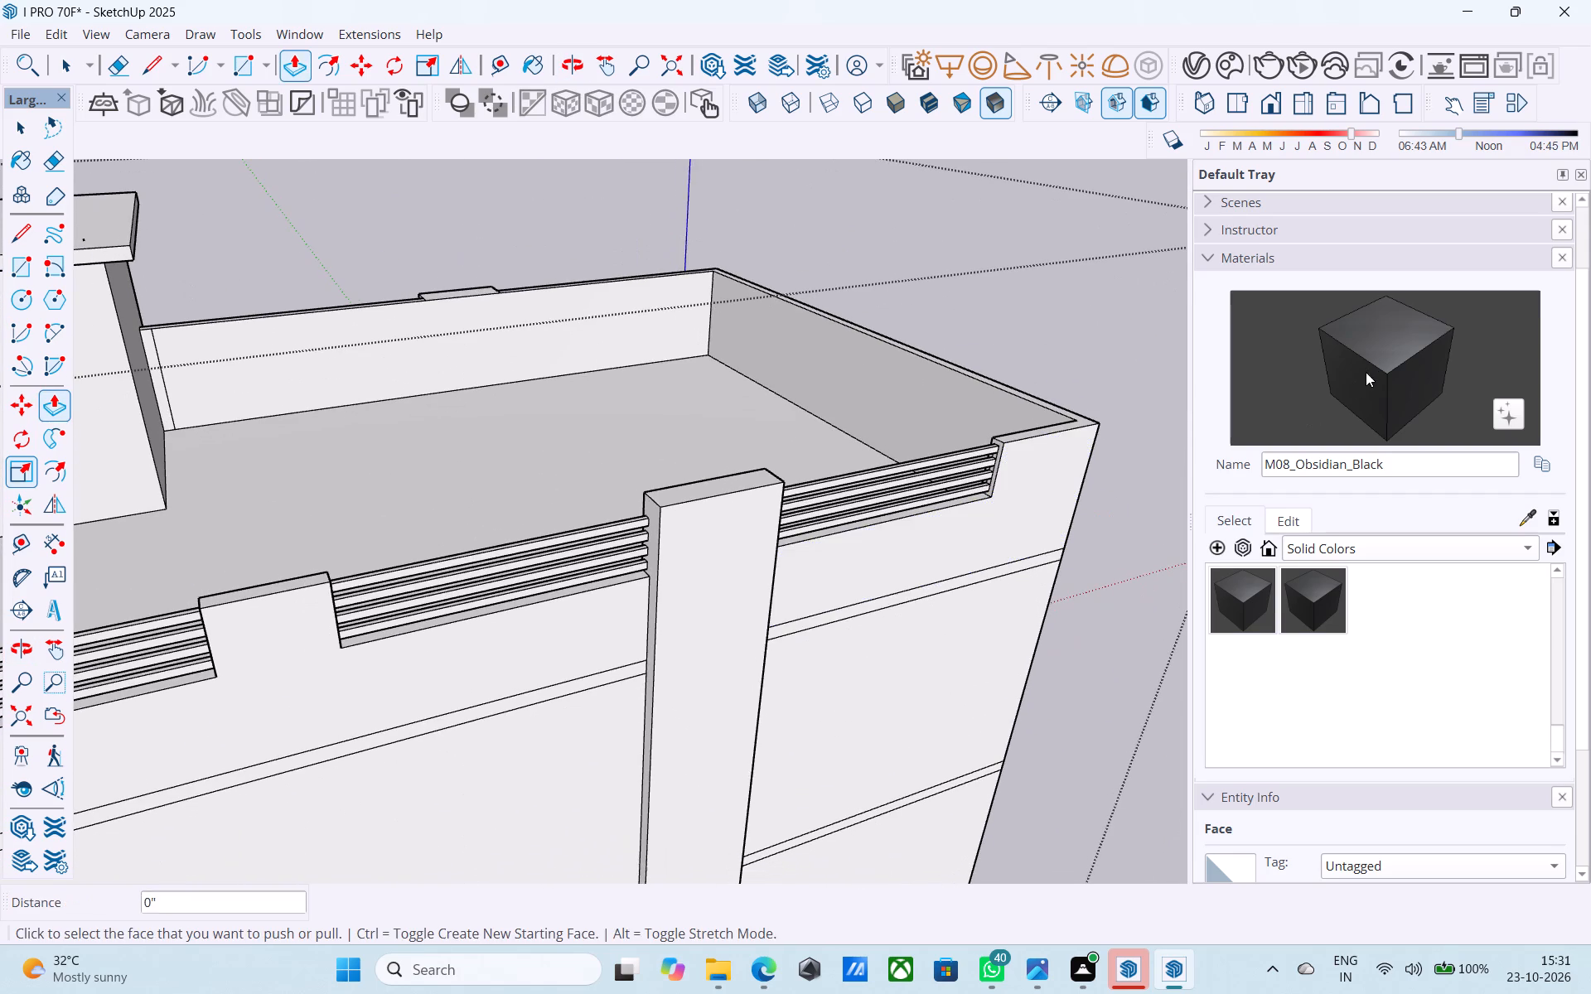
Paint the outer faces of the four railing bars in the side opening behind the pillar with M08_Obsidian_Black.
{"action": "left_click", "coordinate": [1367, 370]}
{"action": "scroll", "coordinate": [1042, 487], "scroll_direction": "up", "scroll_amount": 12}
{"action": "left_click", "coordinate": [770, 405]}
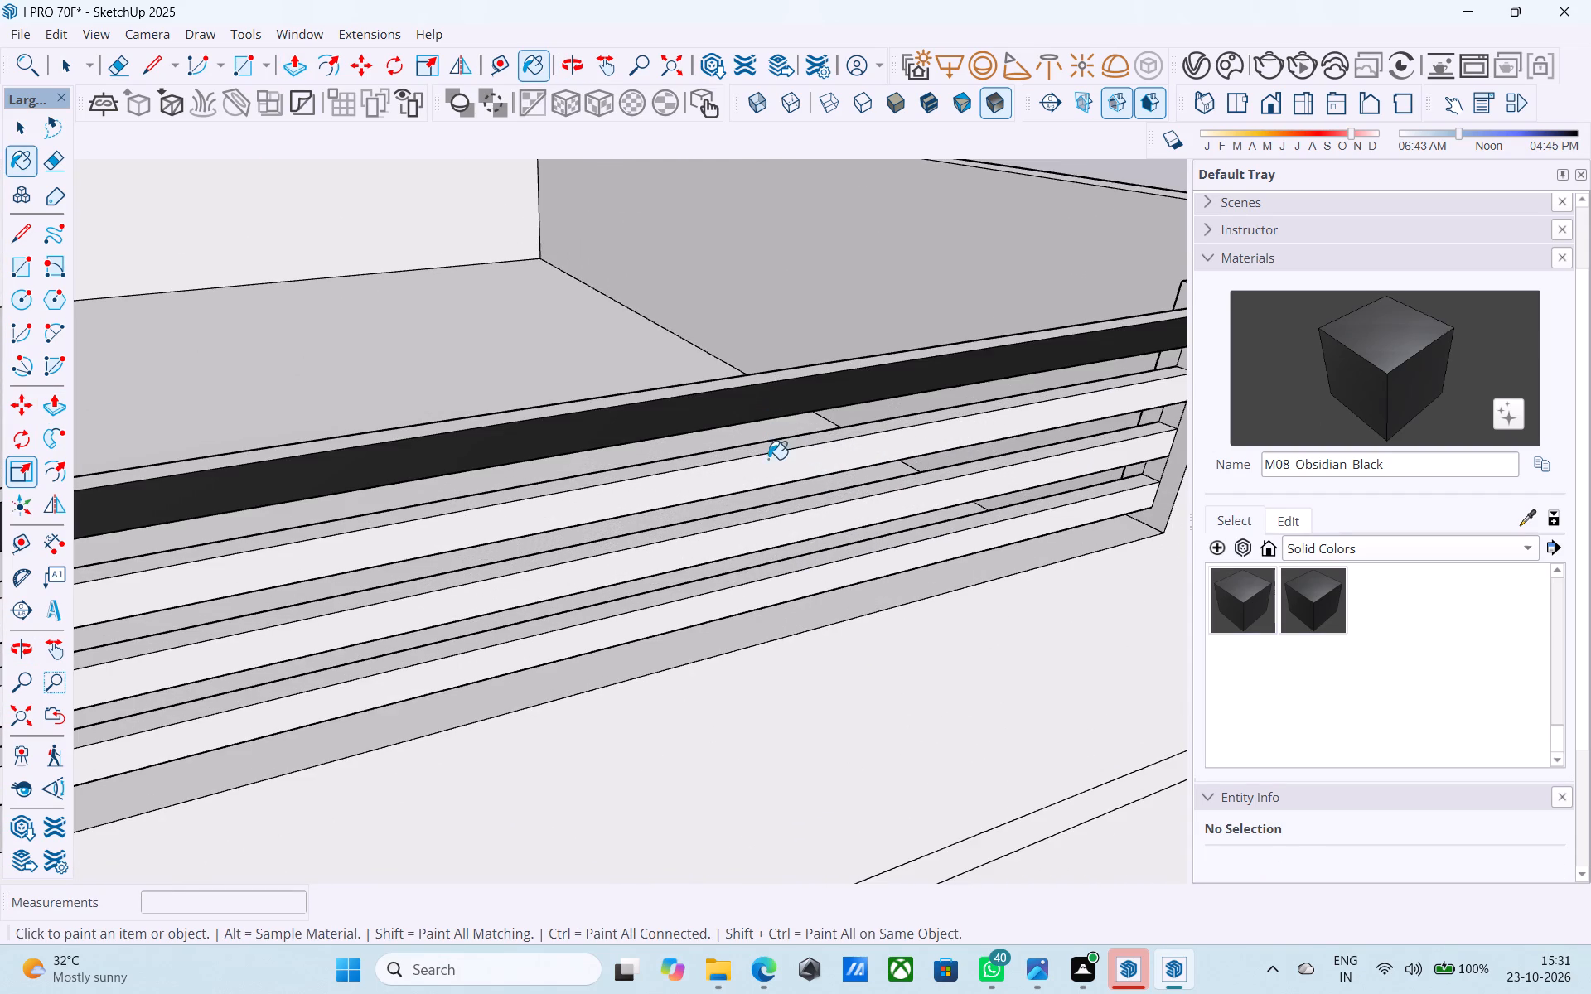
{"action": "left_click", "coordinate": [768, 459]}
{"action": "left_click", "coordinate": [782, 528]}
{"action": "left_click", "coordinate": [794, 575]}
{"action": "scroll", "coordinate": [839, 525], "scroll_direction": "down", "scroll_amount": 6}
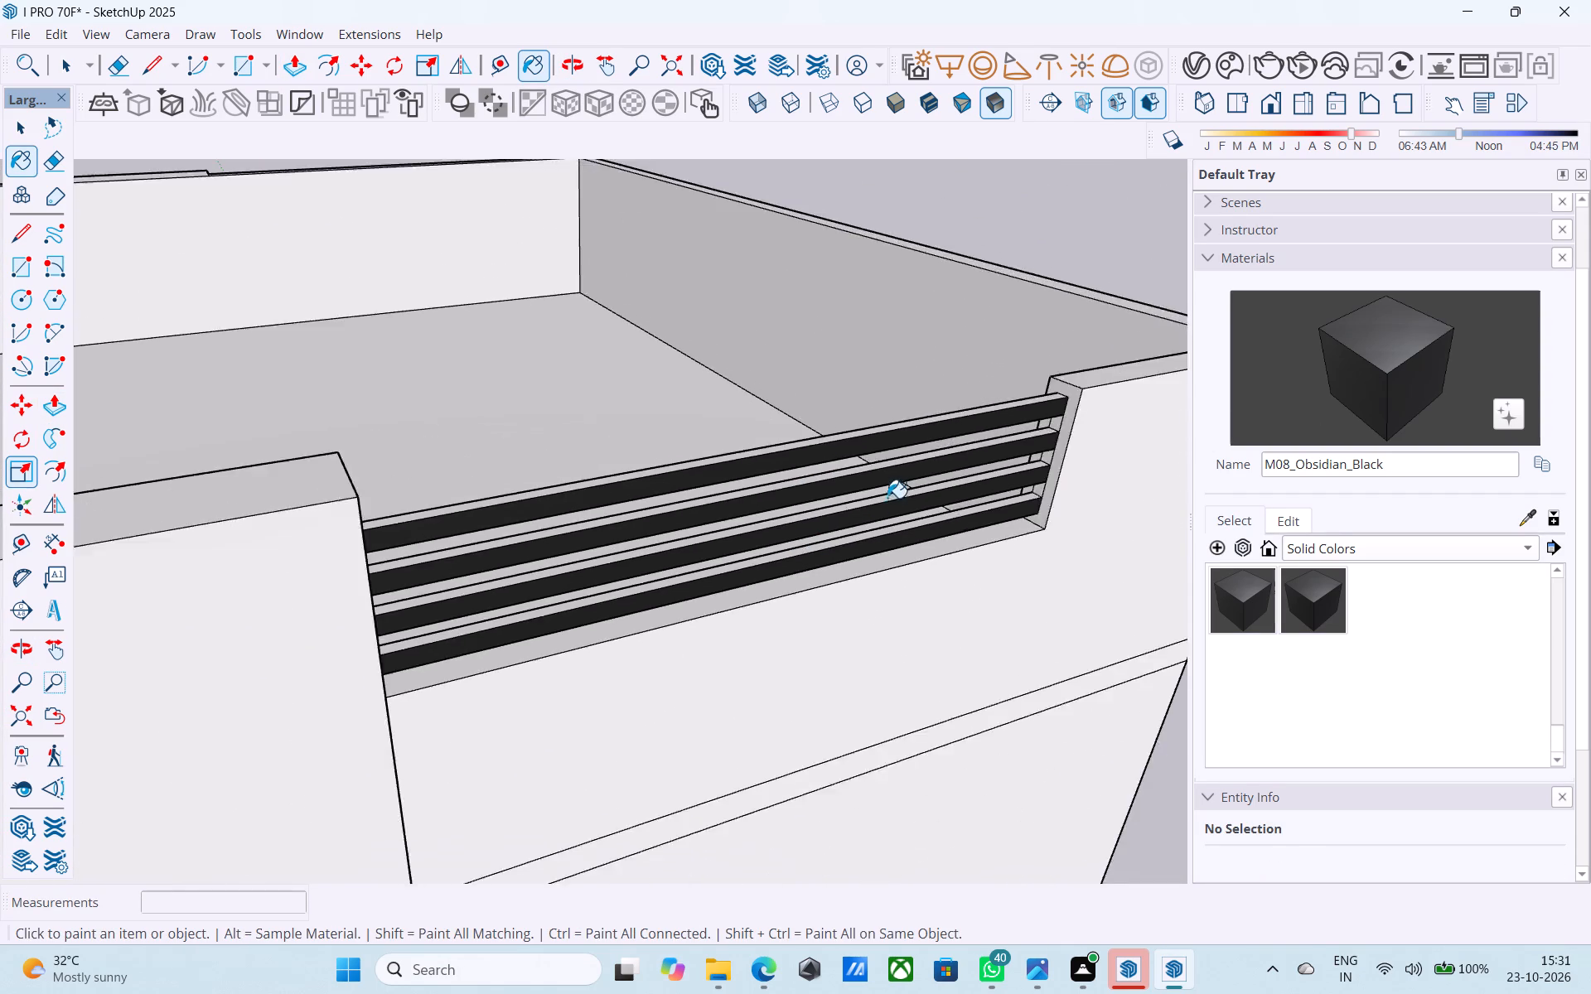
Paint the outer faces of the bars in the other two side parapet openings with M08_Obsidian_Black.
{"action": "scroll", "coordinate": [887, 498], "scroll_direction": "down", "scroll_amount": 8}
{"action": "middle_click_drag", "start_coordinate": [481, 554], "coordinate": [1068, 335]}
{"action": "left_click", "coordinate": [505, 422]}
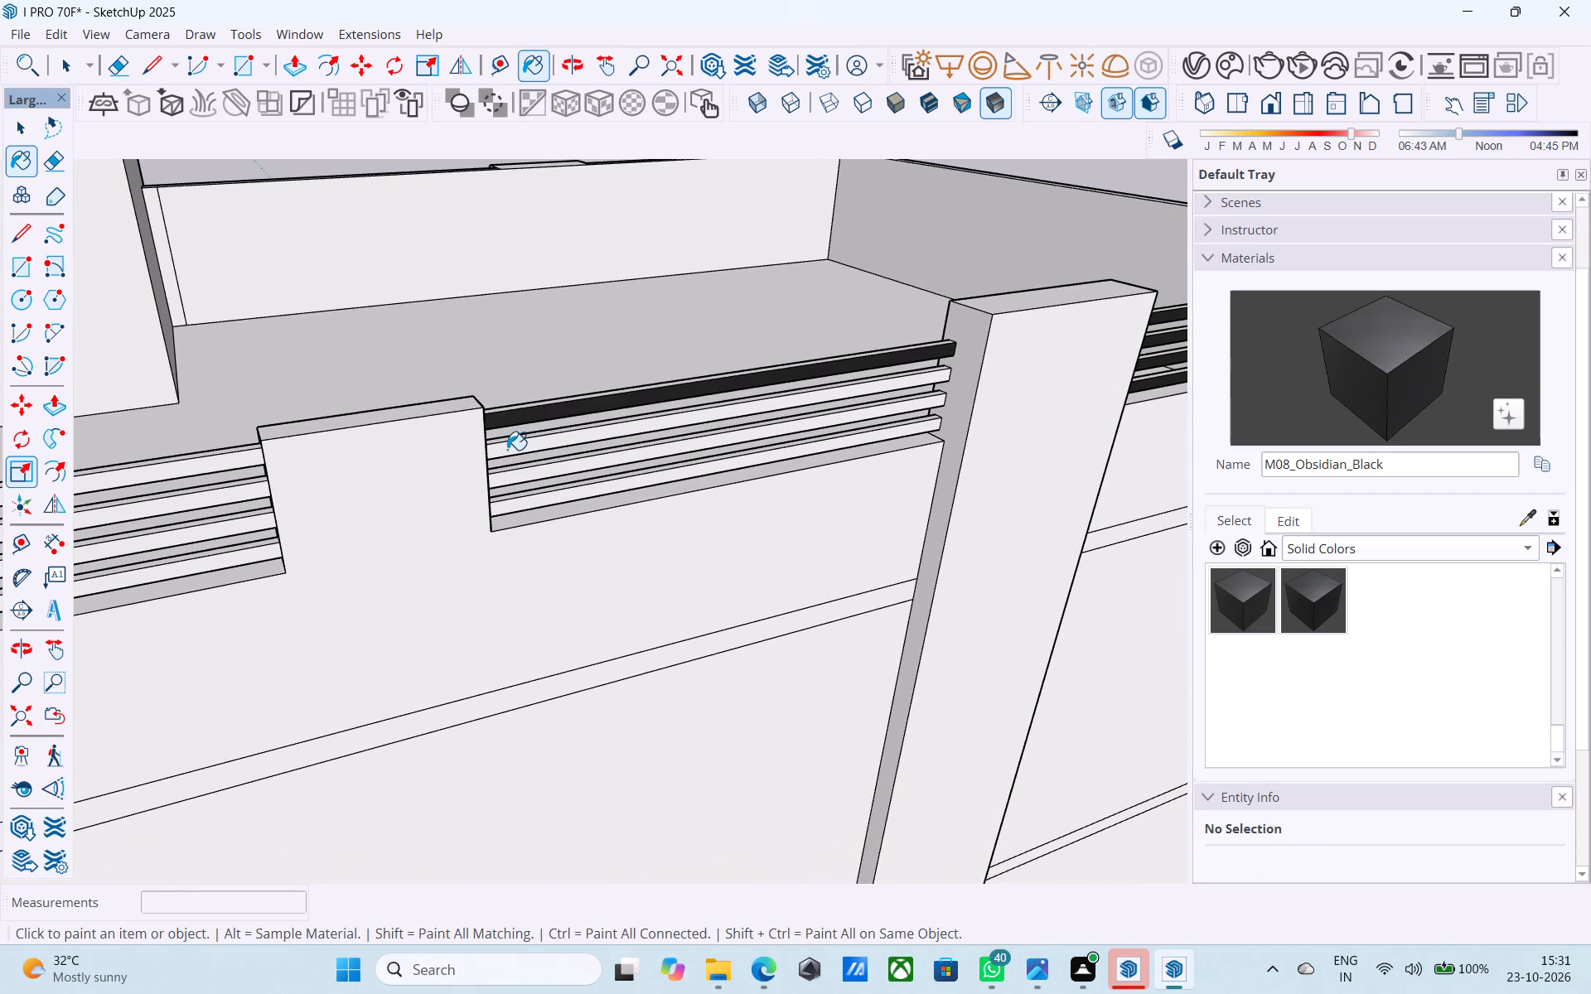
{"action": "left_click", "coordinate": [507, 450]}
{"action": "left_click", "coordinate": [515, 473]}
{"action": "left_click", "coordinate": [513, 504]}
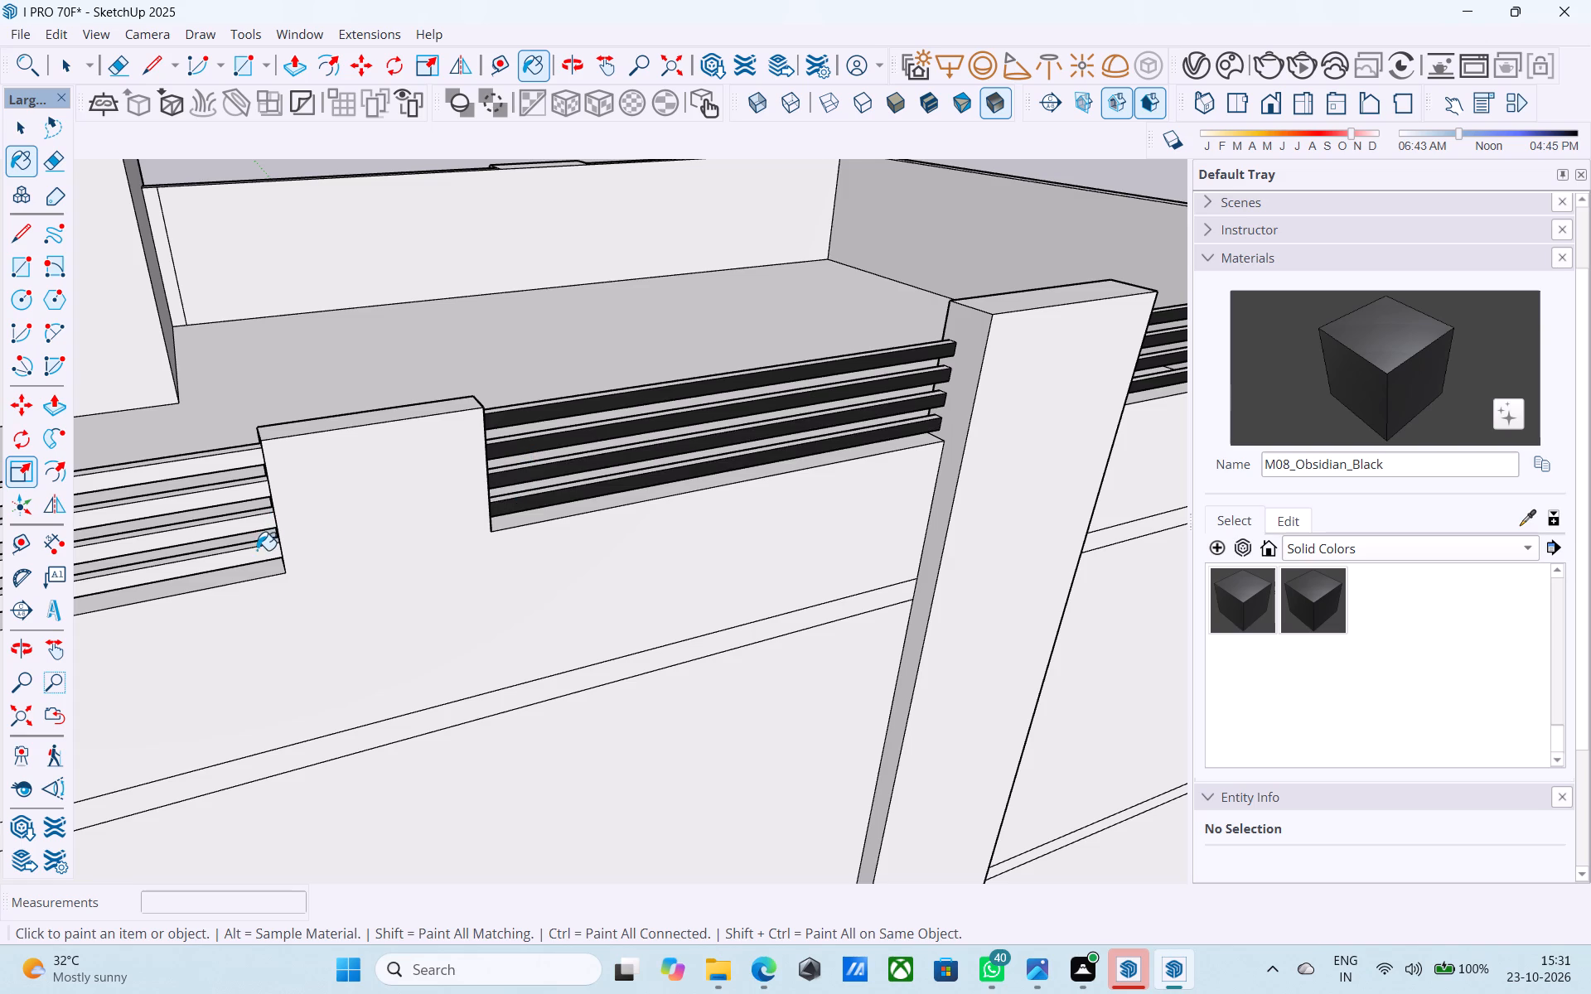
{"action": "left_click", "coordinate": [259, 553]}
{"action": "left_click", "coordinate": [259, 531]}
{"action": "left_click", "coordinate": [246, 498]}
{"action": "left_click", "coordinate": [249, 519]}
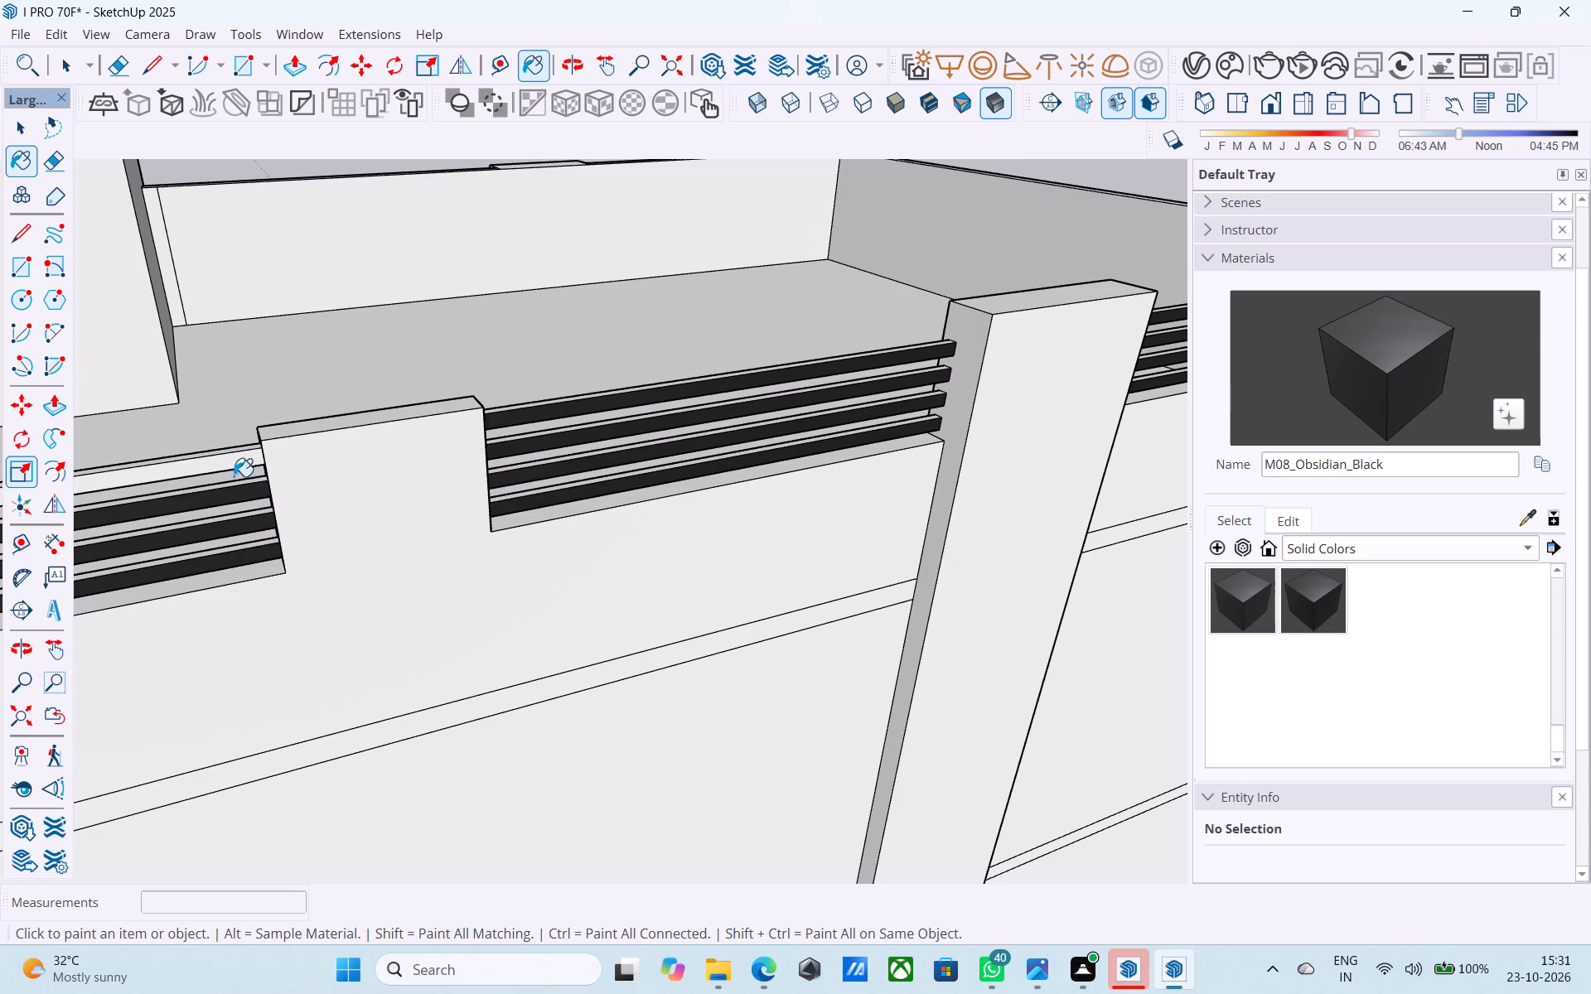
{"action": "left_click", "coordinate": [233, 458]}
Paint the inner and top faces of the four bars in the side opening nearest the front with M08_Obsidian_Black.
{"action": "middle_click_drag", "start_coordinate": [238, 461], "coordinate": [1086, 429]}
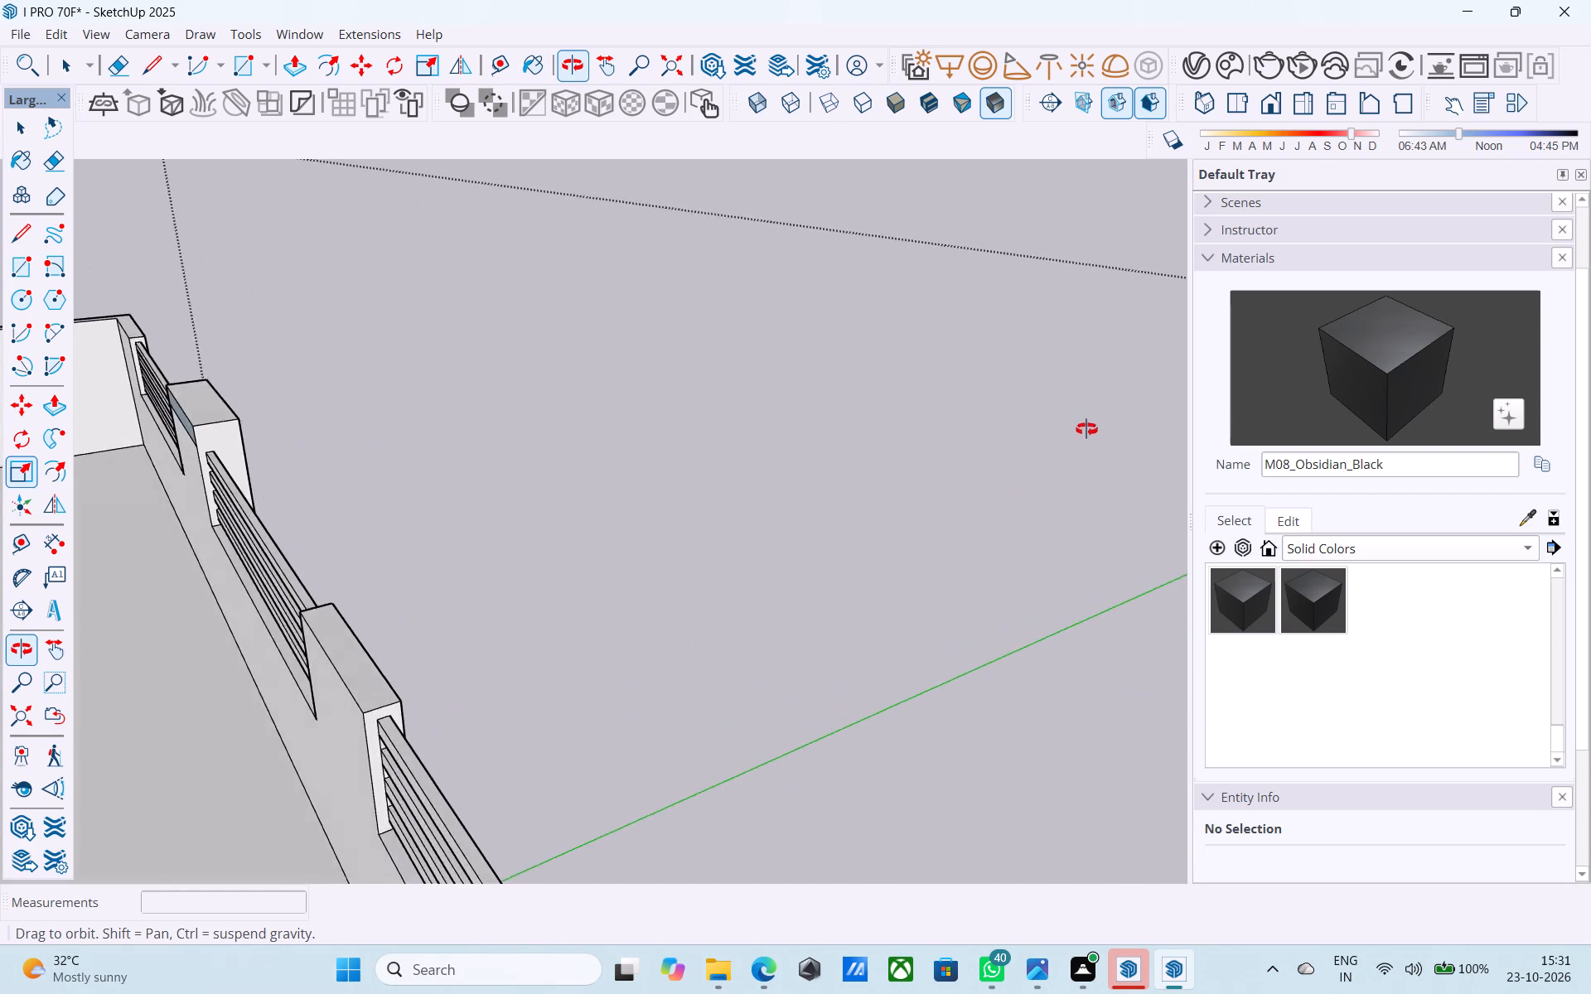
{"action": "middle_click_drag", "start_coordinate": [1086, 429], "coordinate": [1081, 427]}
{"action": "middle_click_drag", "start_coordinate": [526, 528], "coordinate": [727, 229], "text": "shift"}
{"action": "middle_click_drag", "start_coordinate": [556, 586], "coordinate": [562, 495], "text": "shift"}
{"action": "scroll", "coordinate": [541, 533], "scroll_direction": "up", "scroll_amount": 6}
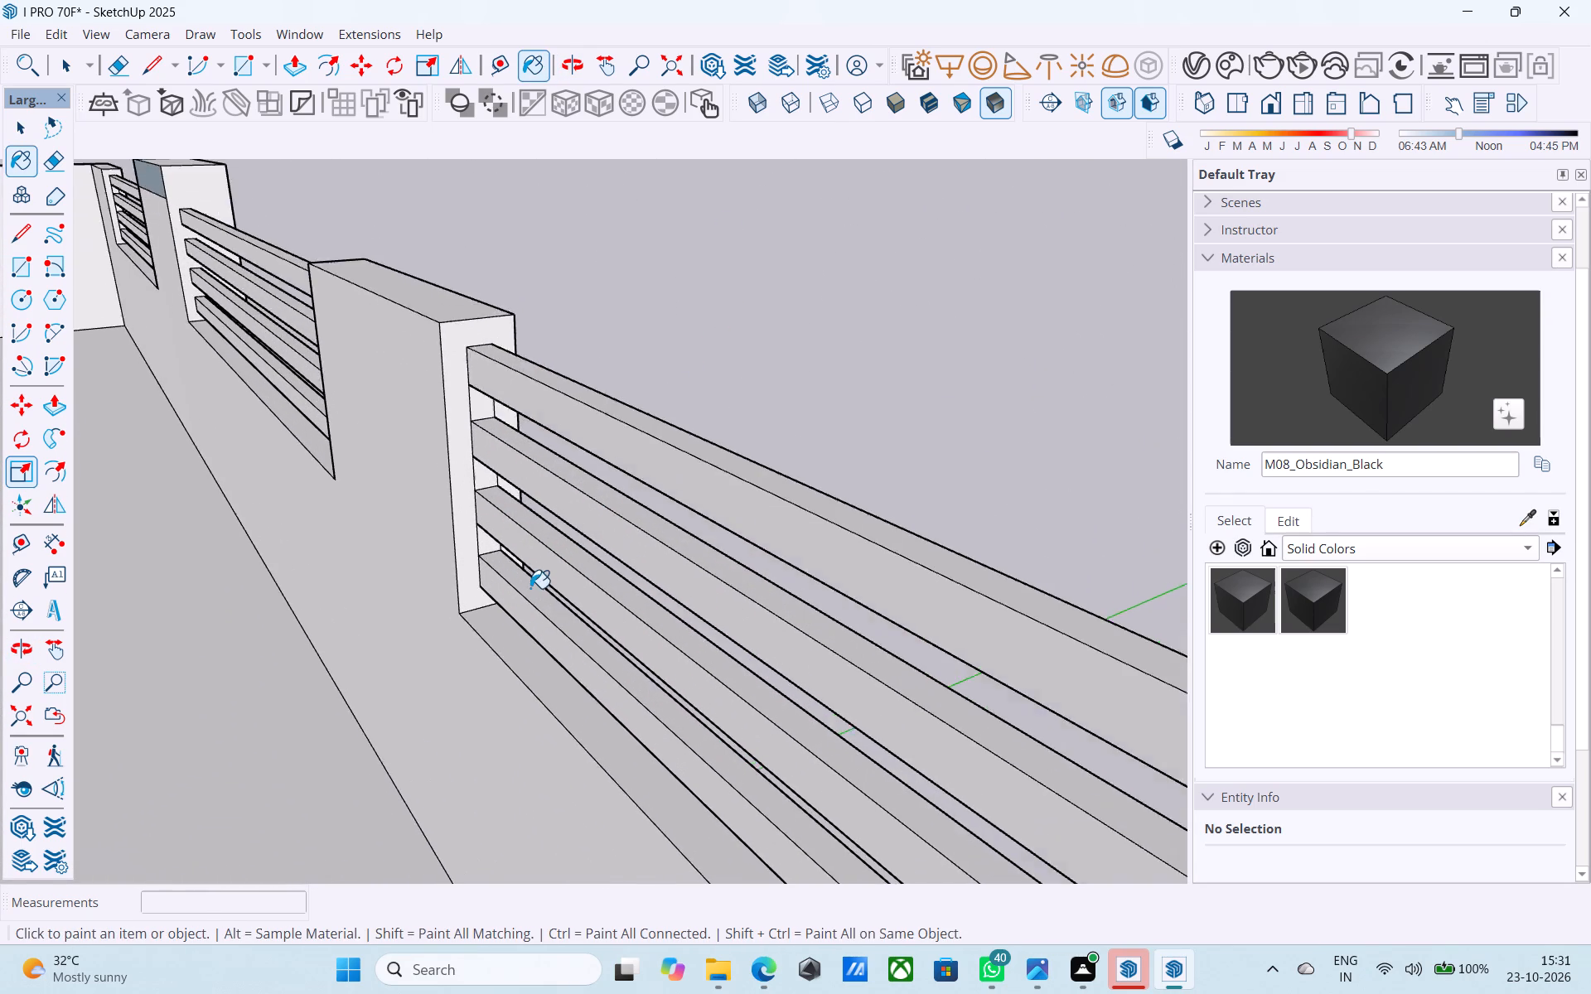
{"action": "scroll", "coordinate": [530, 588], "scroll_direction": "up", "scroll_amount": 2}
{"action": "left_click", "coordinate": [530, 588]}
{"action": "left_click", "coordinate": [520, 591]}
{"action": "left_click", "coordinate": [517, 600]}
{"action": "left_click", "coordinate": [532, 548]}
{"action": "left_click", "coordinate": [533, 527]}
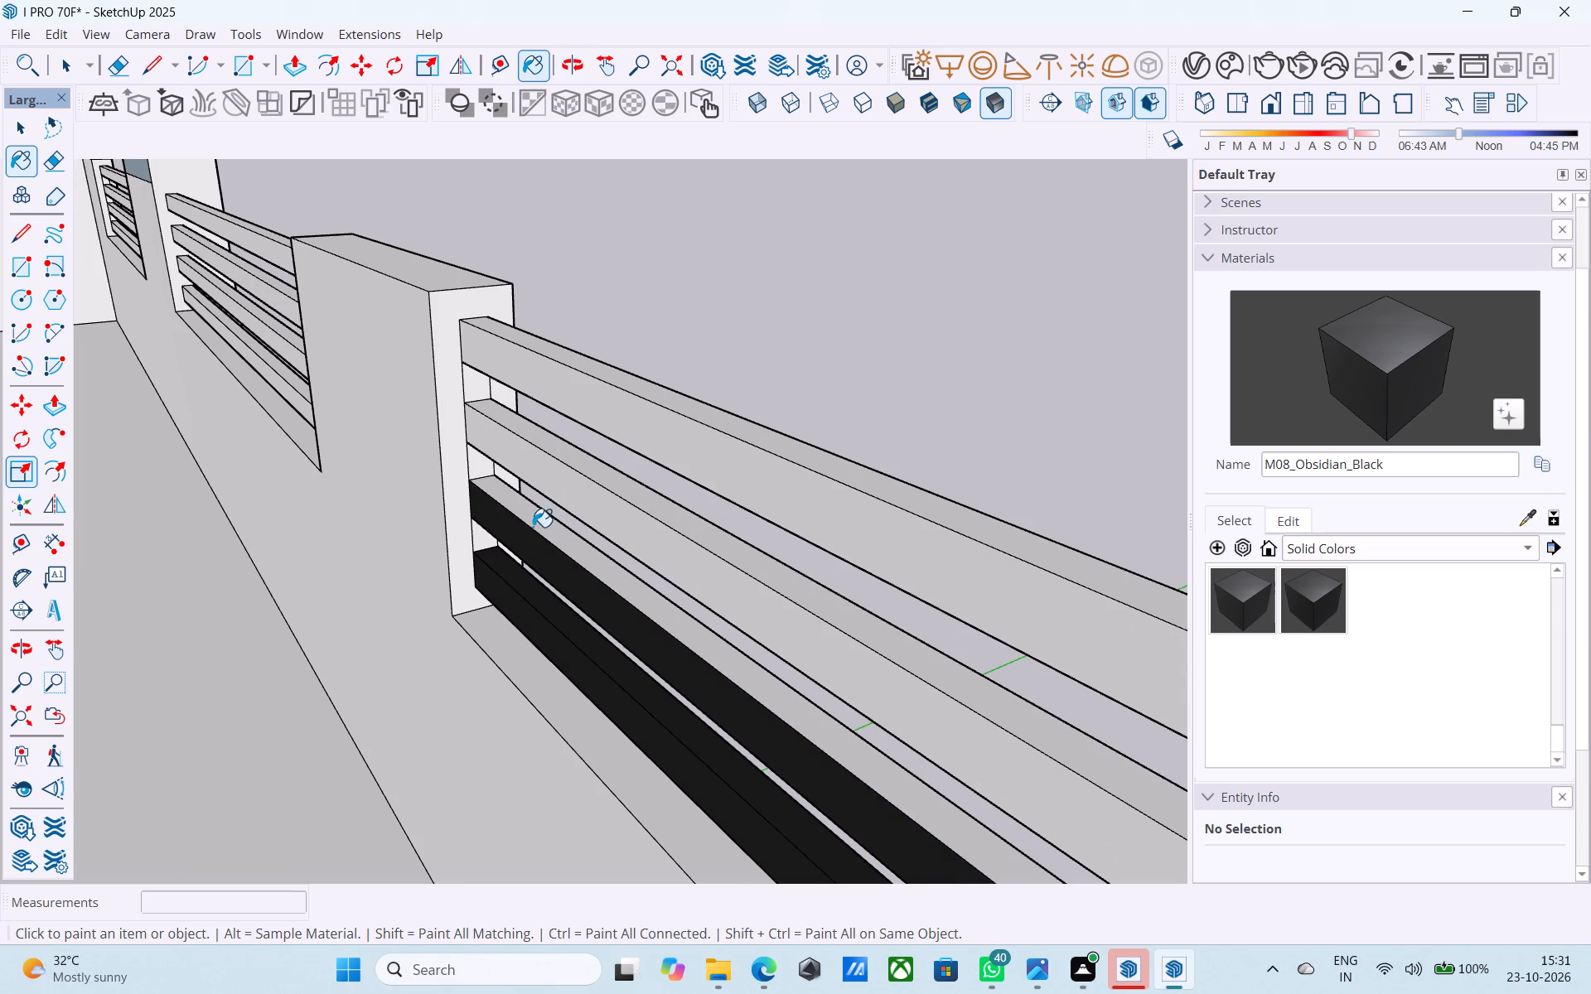
{"action": "left_click", "coordinate": [530, 484]}
{"action": "left_click", "coordinate": [541, 447]}
{"action": "left_click", "coordinate": [554, 396]}
{"action": "left_click", "coordinate": [565, 359]}
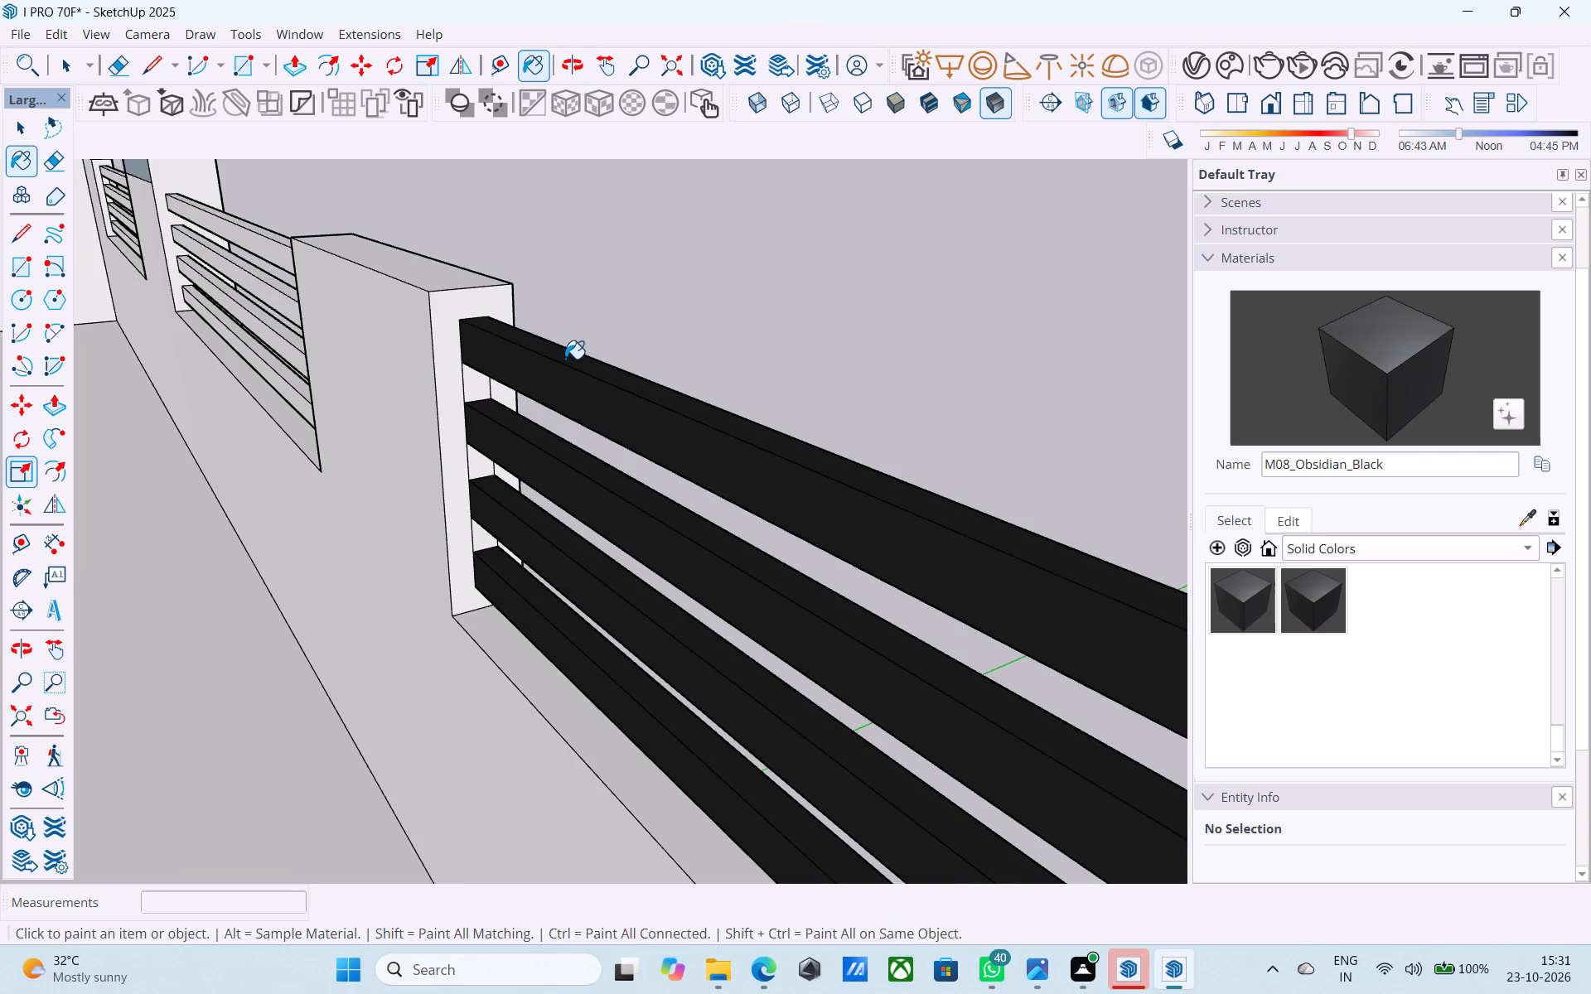
Paint the inner and top faces of the four bars in the middle side opening with M08_Obsidian_Black.
{"action": "middle_click_drag", "start_coordinate": [508, 371], "coordinate": [747, 508]}
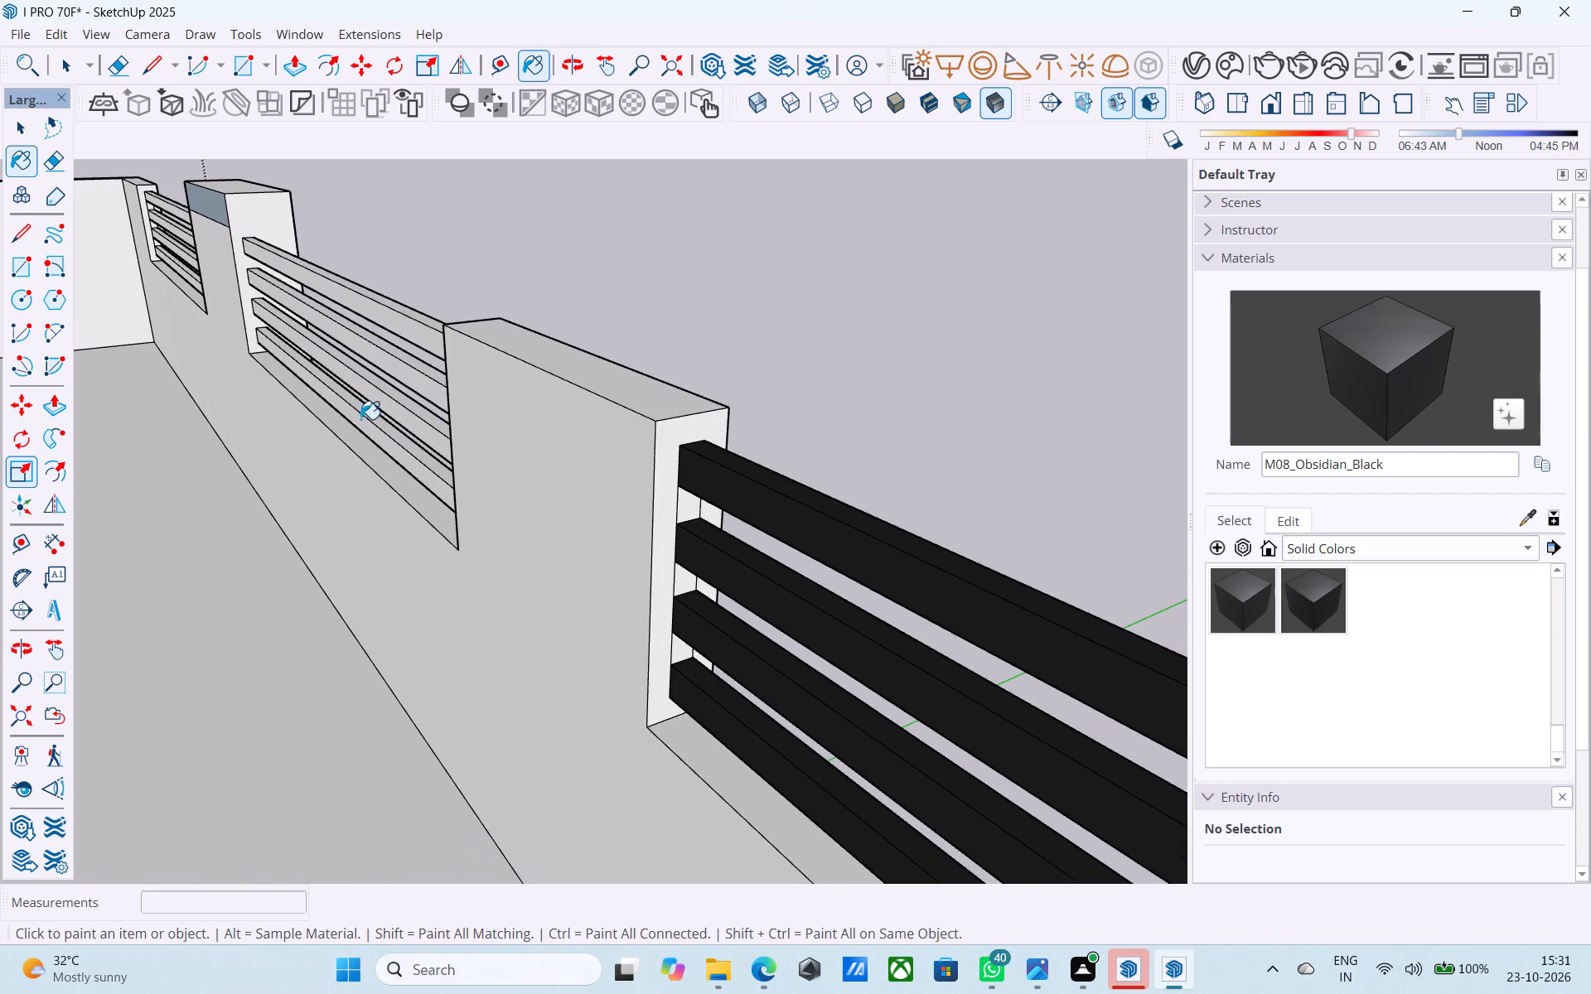
{"action": "middle_click_drag", "start_coordinate": [365, 419], "coordinate": [493, 499], "text": "shift"}
{"action": "scroll", "coordinate": [493, 499], "scroll_direction": "up", "scroll_amount": 4}
{"action": "double_click", "coordinate": [495, 500]}
{"action": "left_click", "coordinate": [494, 509]}
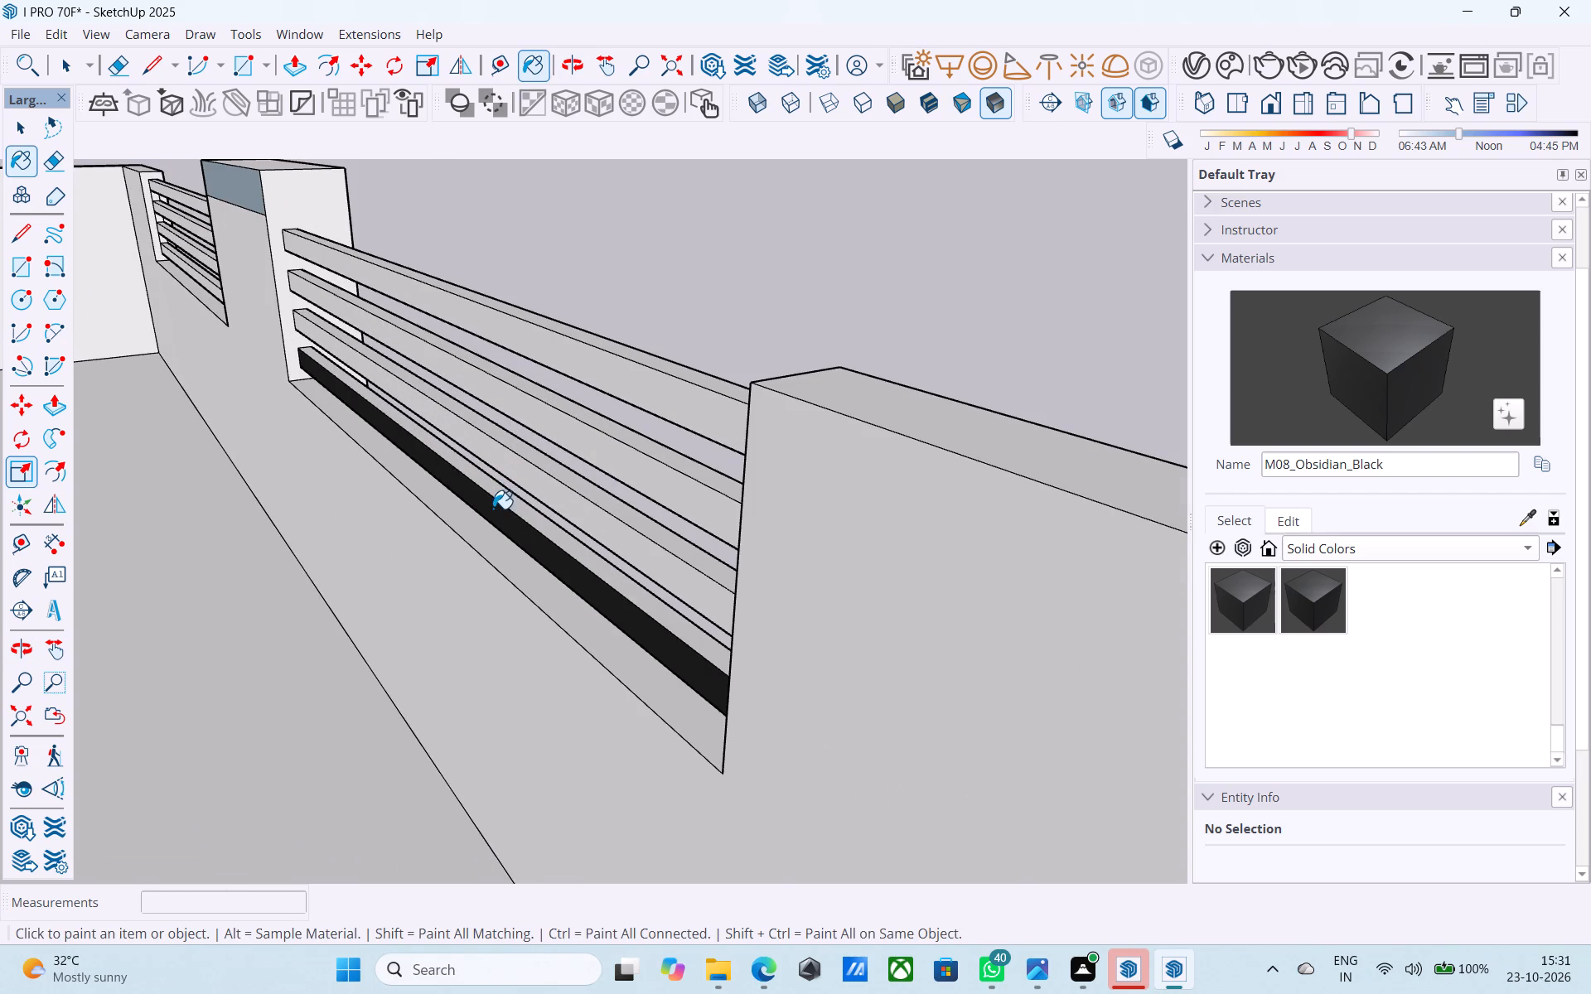
{"action": "scroll", "coordinate": [493, 509], "scroll_direction": "up", "scroll_amount": 4}
{"action": "left_click", "coordinate": [503, 495]}
{"action": "left_click", "coordinate": [525, 452]}
{"action": "left_click", "coordinate": [519, 403]}
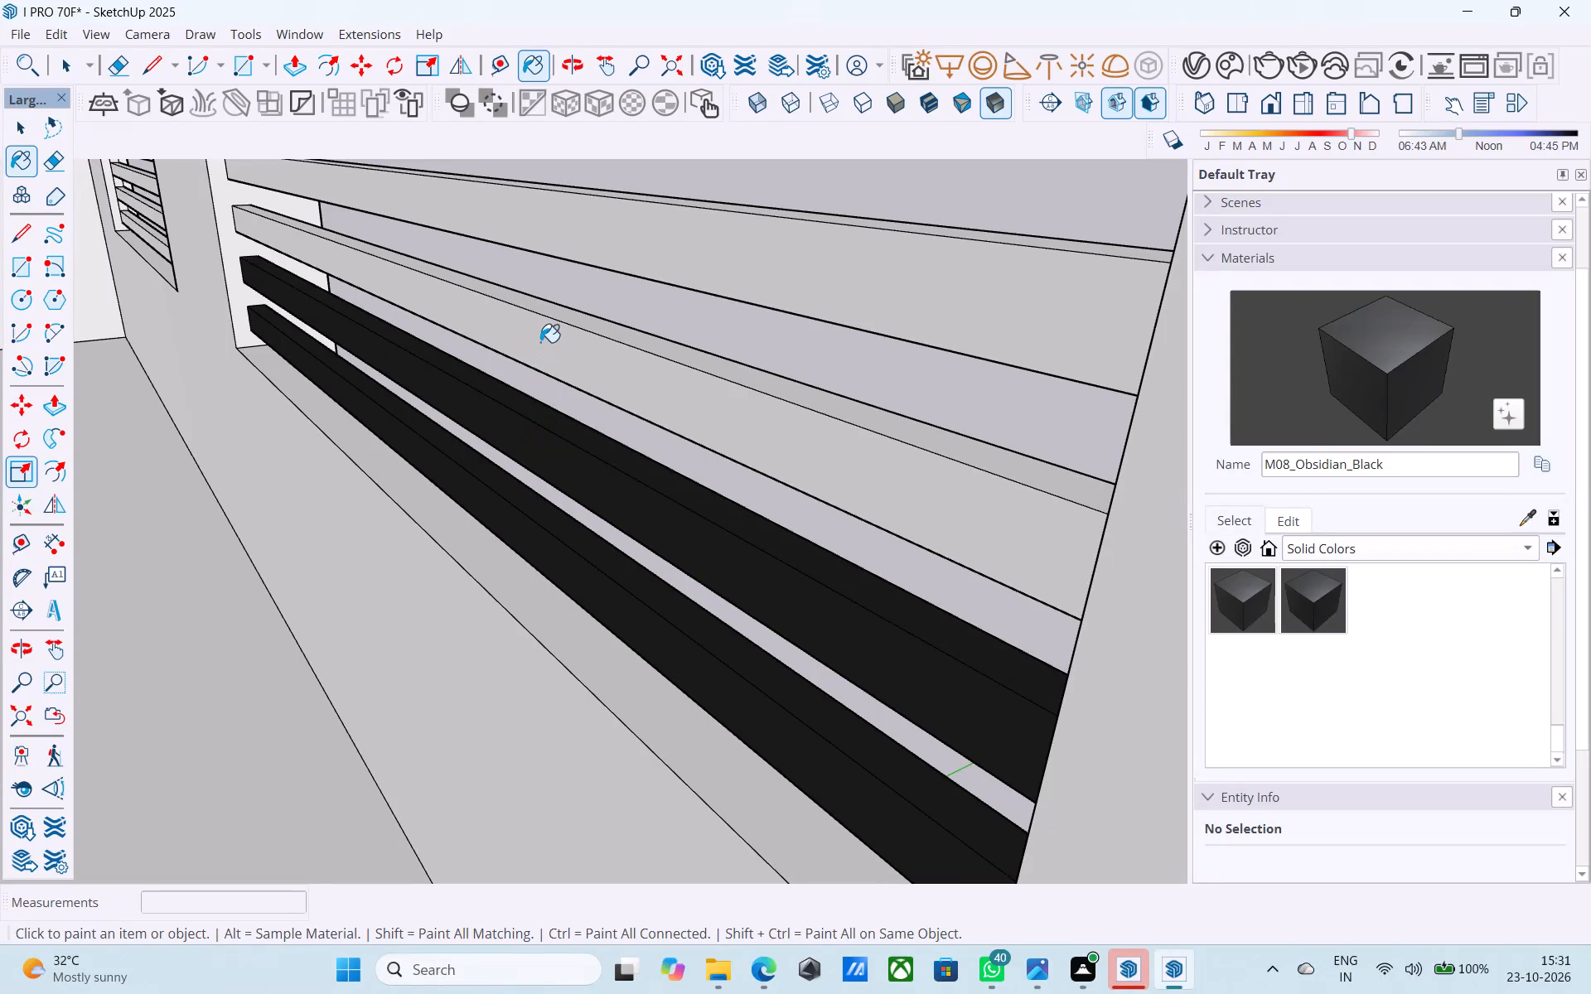
{"action": "left_click", "coordinate": [540, 342]}
{"action": "left_click", "coordinate": [554, 304]}
{"action": "middle_click_drag", "start_coordinate": [554, 304], "coordinate": [578, 468]}
{"action": "scroll", "coordinate": [568, 432], "scroll_direction": "up", "scroll_amount": 1}
{"action": "left_click", "coordinate": [591, 440]}
{"action": "left_click", "coordinate": [616, 379]}
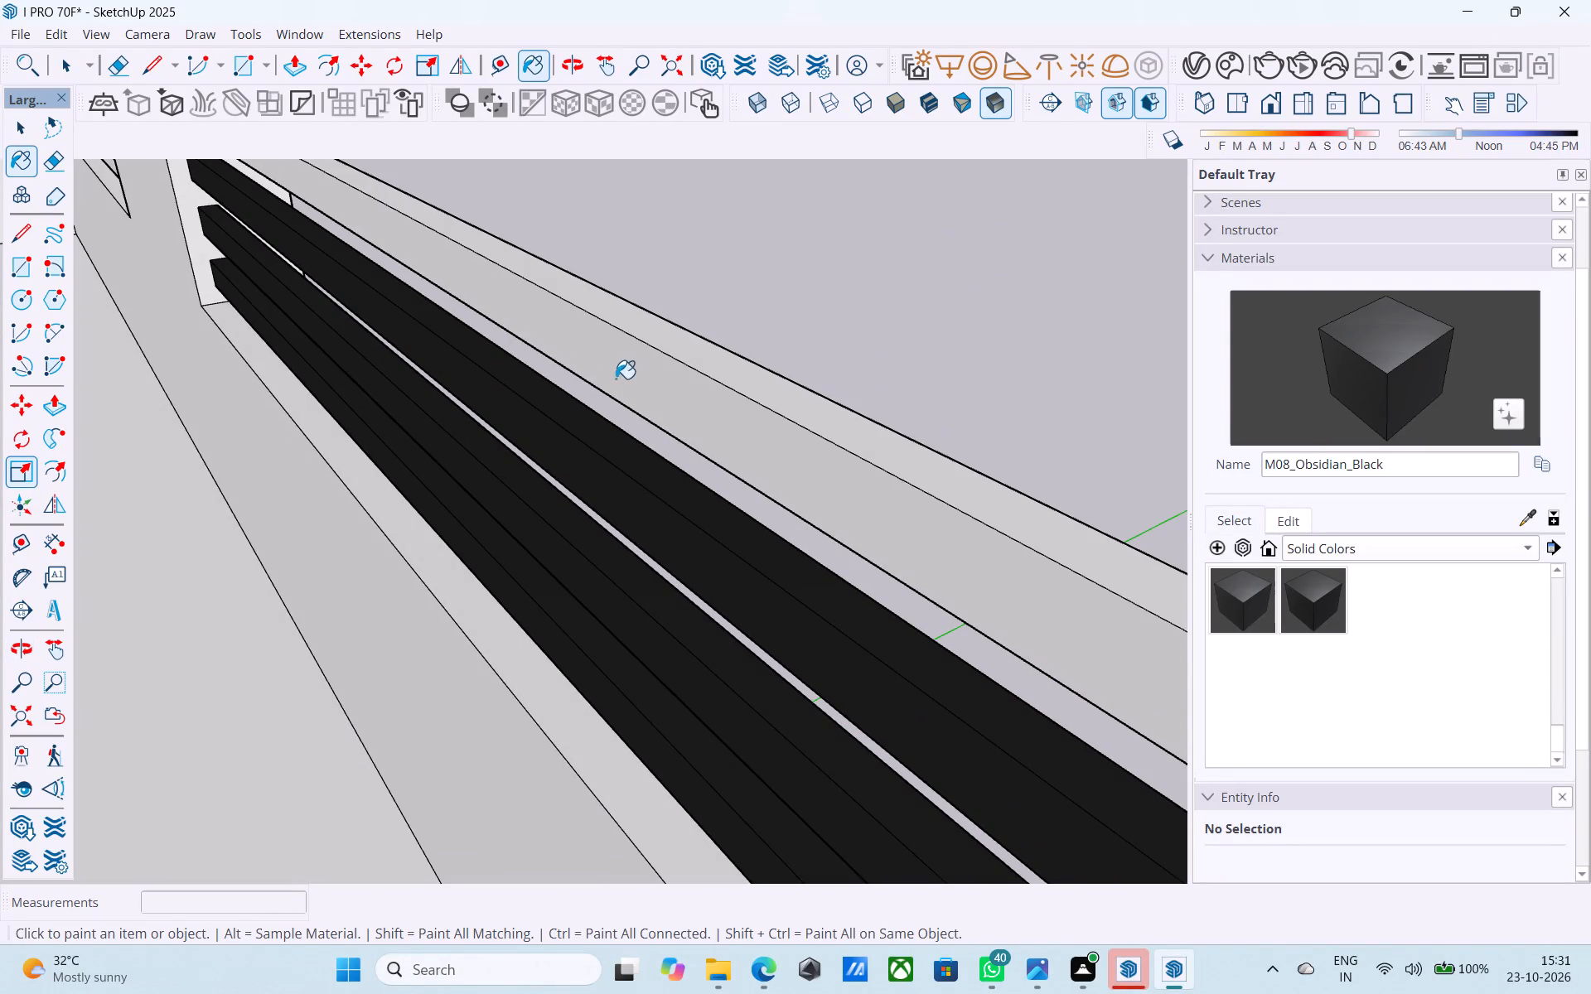
{"action": "left_click", "coordinate": [636, 312]}
Paint the inner and top faces of the four bars in the opening behind the pillar with M08_Obsidian_Black.
{"action": "middle_click_drag", "start_coordinate": [564, 346], "coordinate": [1155, 618]}
{"action": "middle_click_drag", "start_coordinate": [181, 284], "coordinate": [398, 512], "text": "shift"}
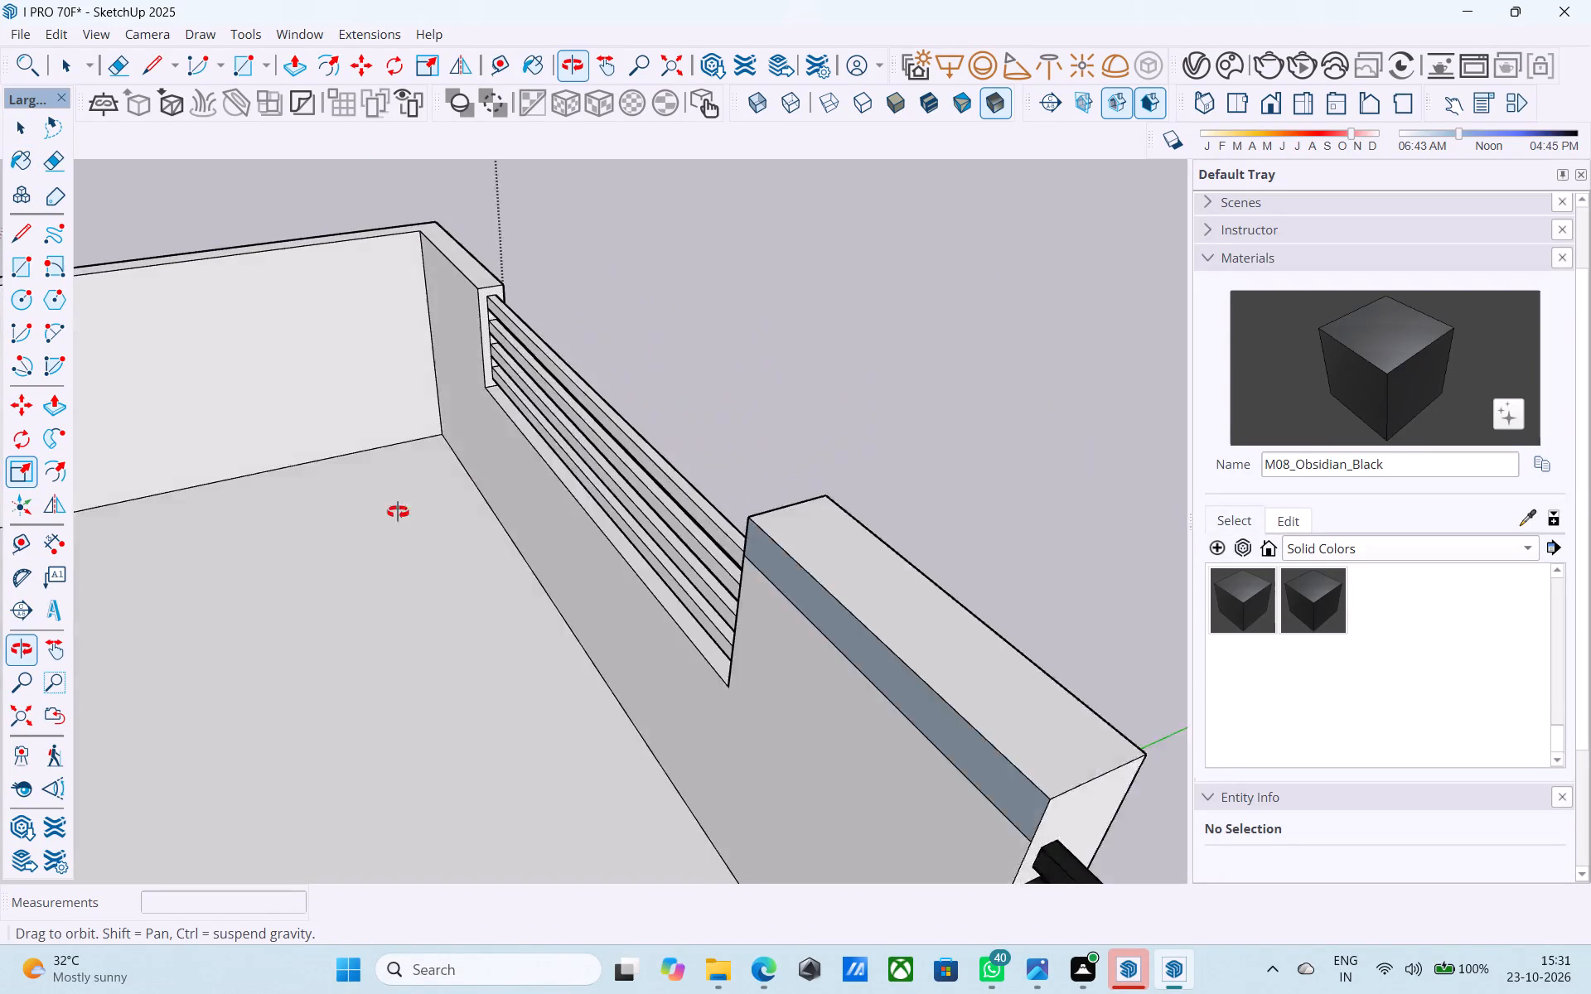
{"action": "middle_click_drag", "start_coordinate": [398, 512], "coordinate": [387, 515], "text": "shift"}
{"action": "scroll", "coordinate": [579, 425], "scroll_direction": "up", "scroll_amount": 5}
{"action": "left_click", "coordinate": [583, 415]}
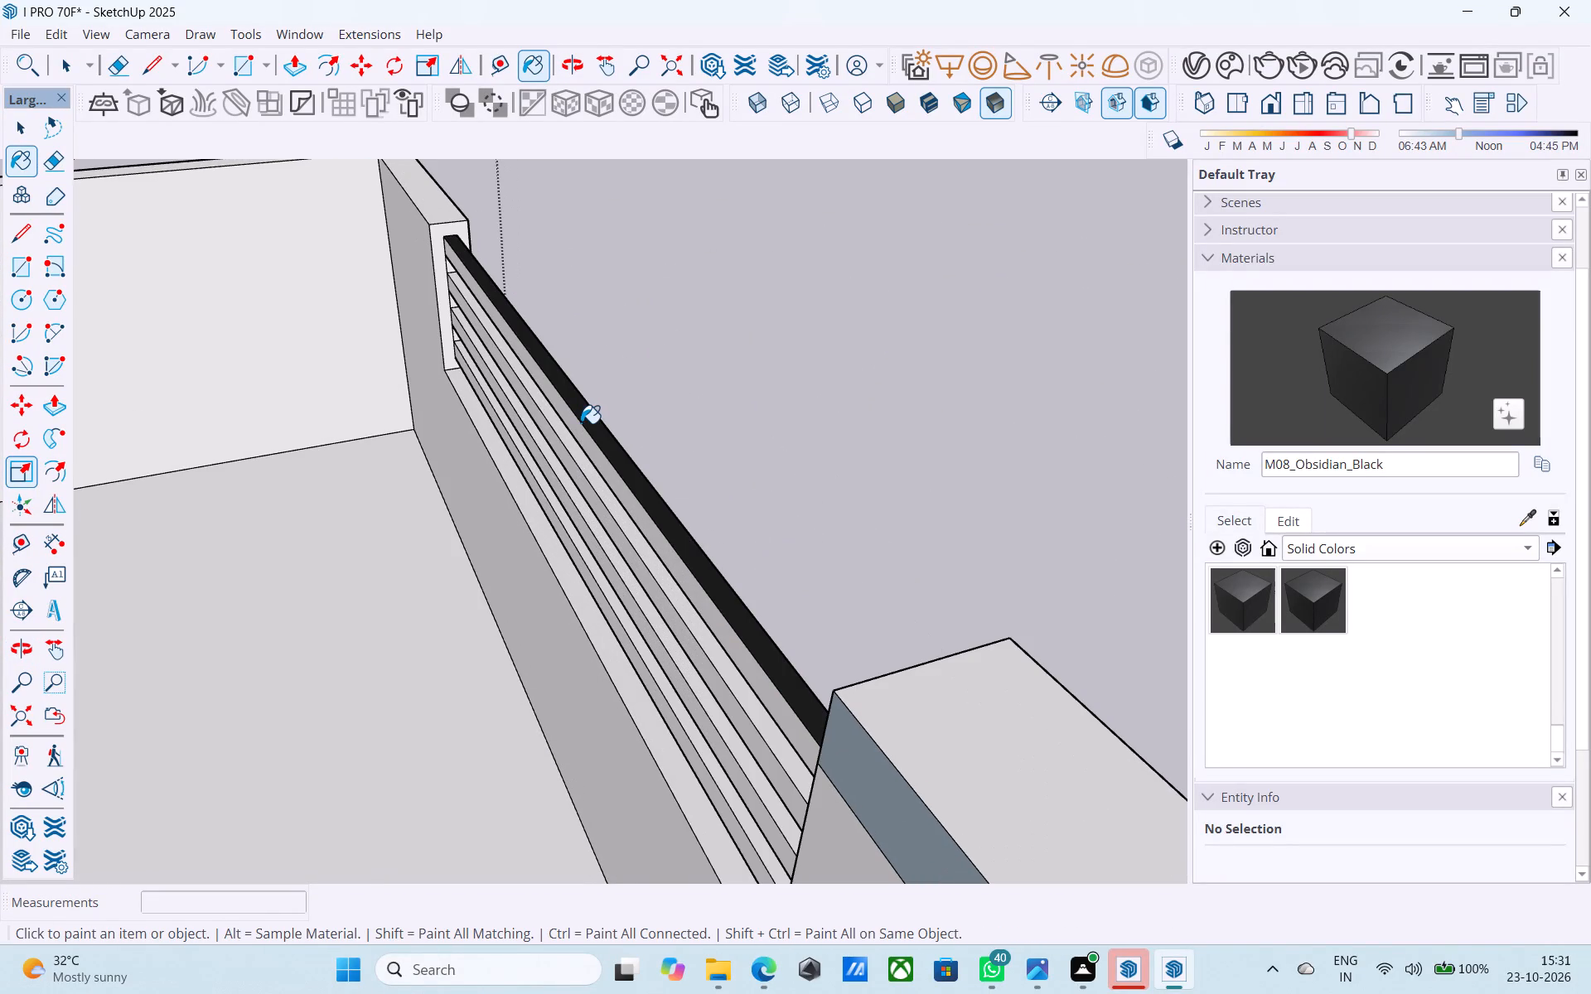
{"action": "scroll", "coordinate": [560, 432], "scroll_direction": "up", "scroll_amount": 5}
{"action": "left_click", "coordinate": [588, 423]}
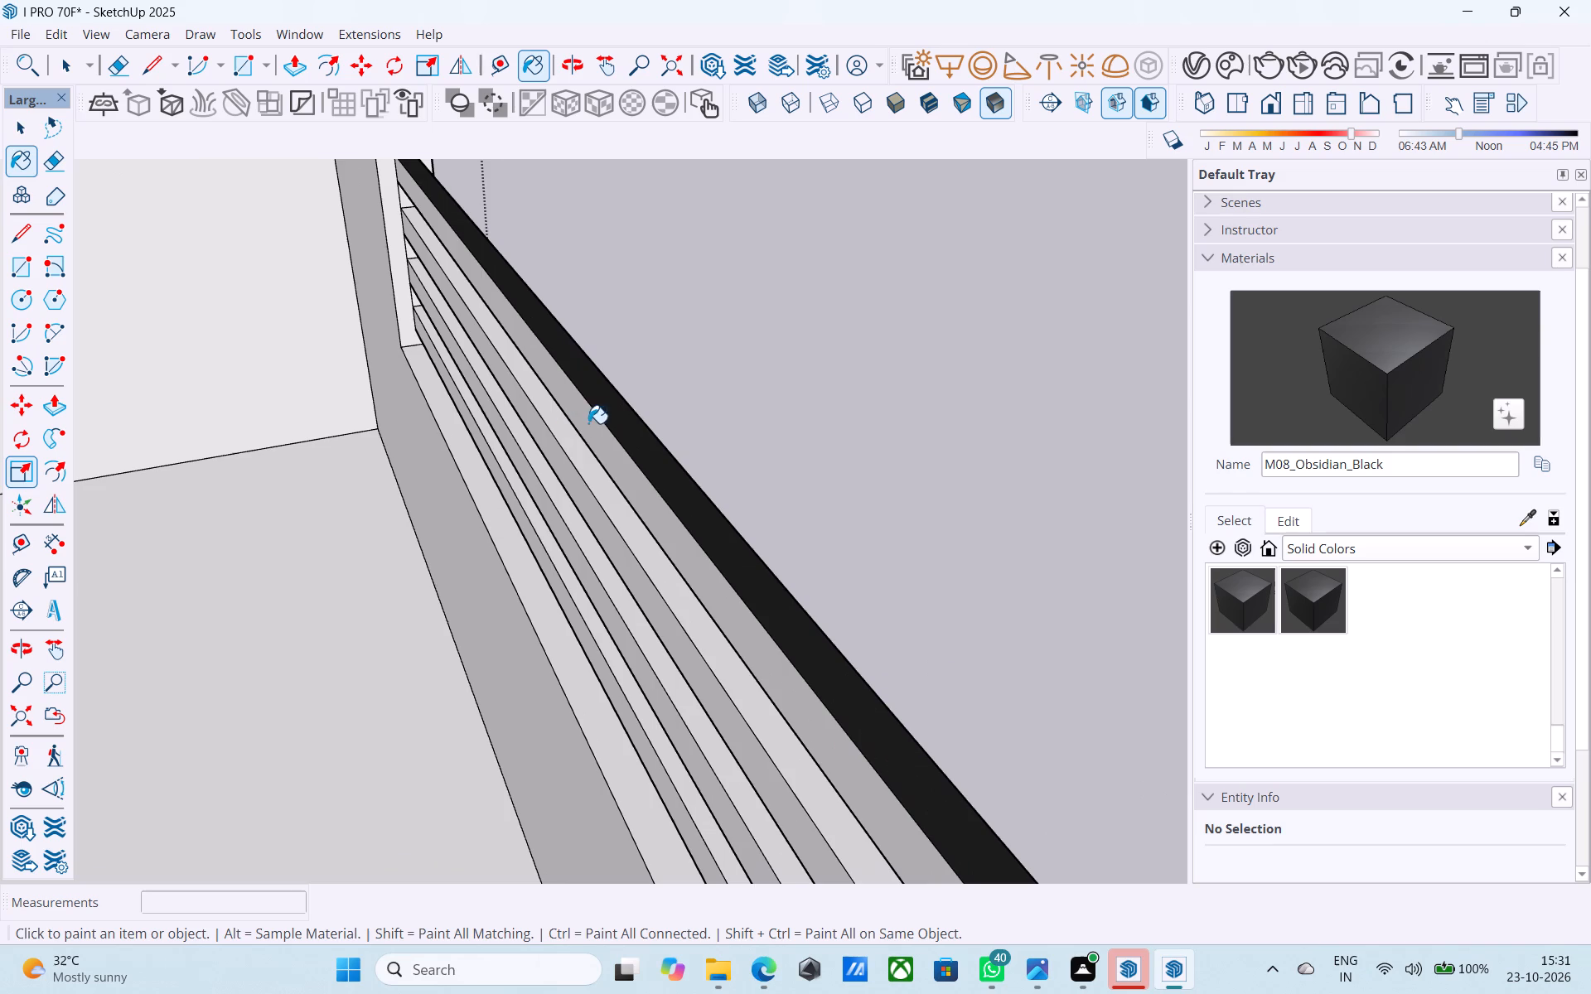
{"action": "left_click", "coordinate": [576, 439]}
{"action": "left_click", "coordinate": [561, 461]}
{"action": "middle_click_drag", "start_coordinate": [560, 464], "coordinate": [614, 360]}
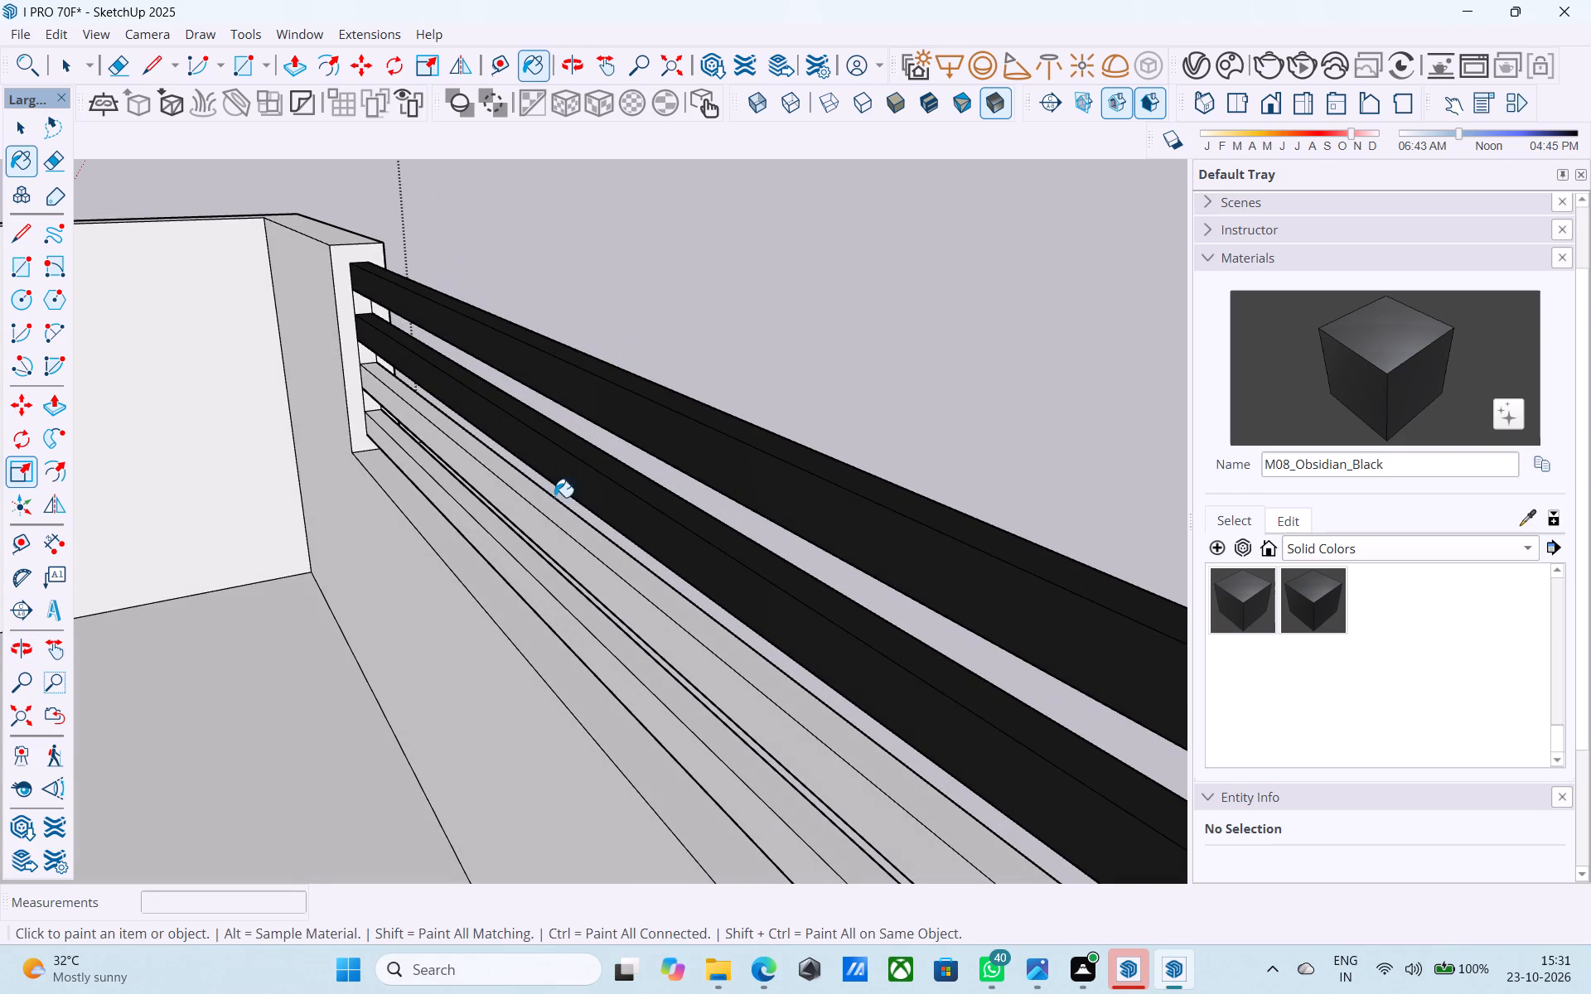
{"action": "left_click", "coordinate": [551, 537]}
{"action": "left_click", "coordinate": [557, 524]}
{"action": "left_click", "coordinate": [547, 571]}
{"action": "left_click", "coordinate": [537, 592]}
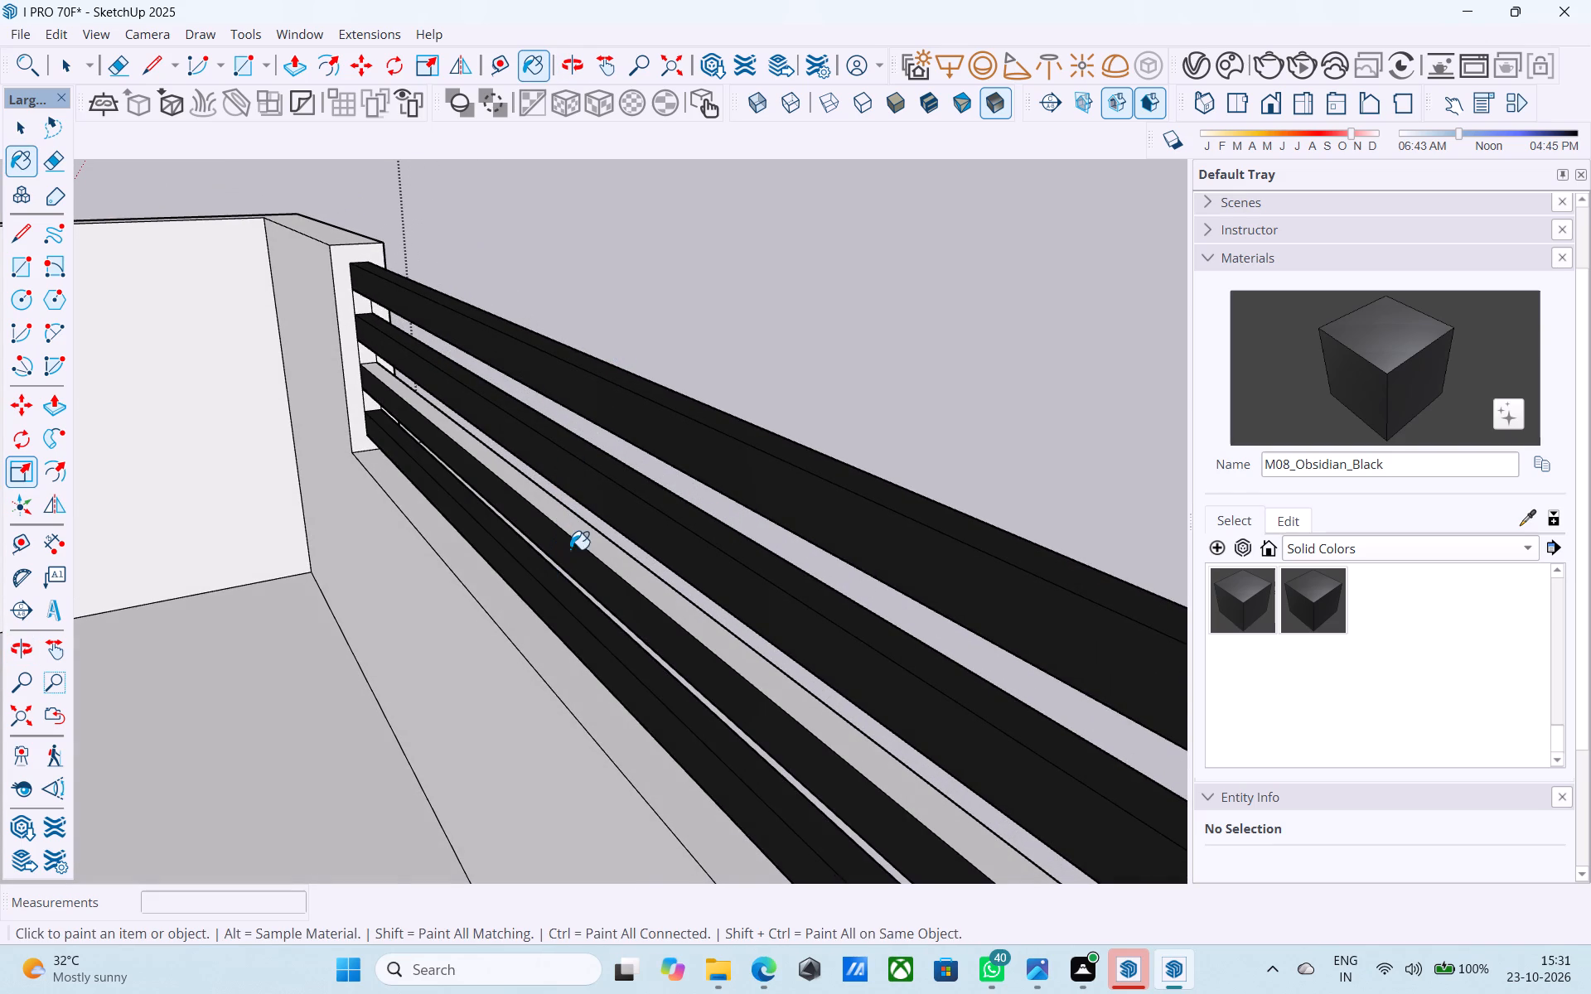
{"action": "scroll", "coordinate": [573, 535], "scroll_direction": "up", "scroll_amount": 4}
{"action": "left_click", "coordinate": [576, 530]}
{"action": "scroll", "coordinate": [577, 528], "scroll_direction": "up", "scroll_amount": 1}
{"action": "middle_click_drag", "start_coordinate": [577, 528], "coordinate": [70, 581]}
Inspect the side parapet railing bars from outside and from the roof side for unpainted faces.
{"action": "scroll", "coordinate": [545, 393], "scroll_direction": "down", "scroll_amount": 4}
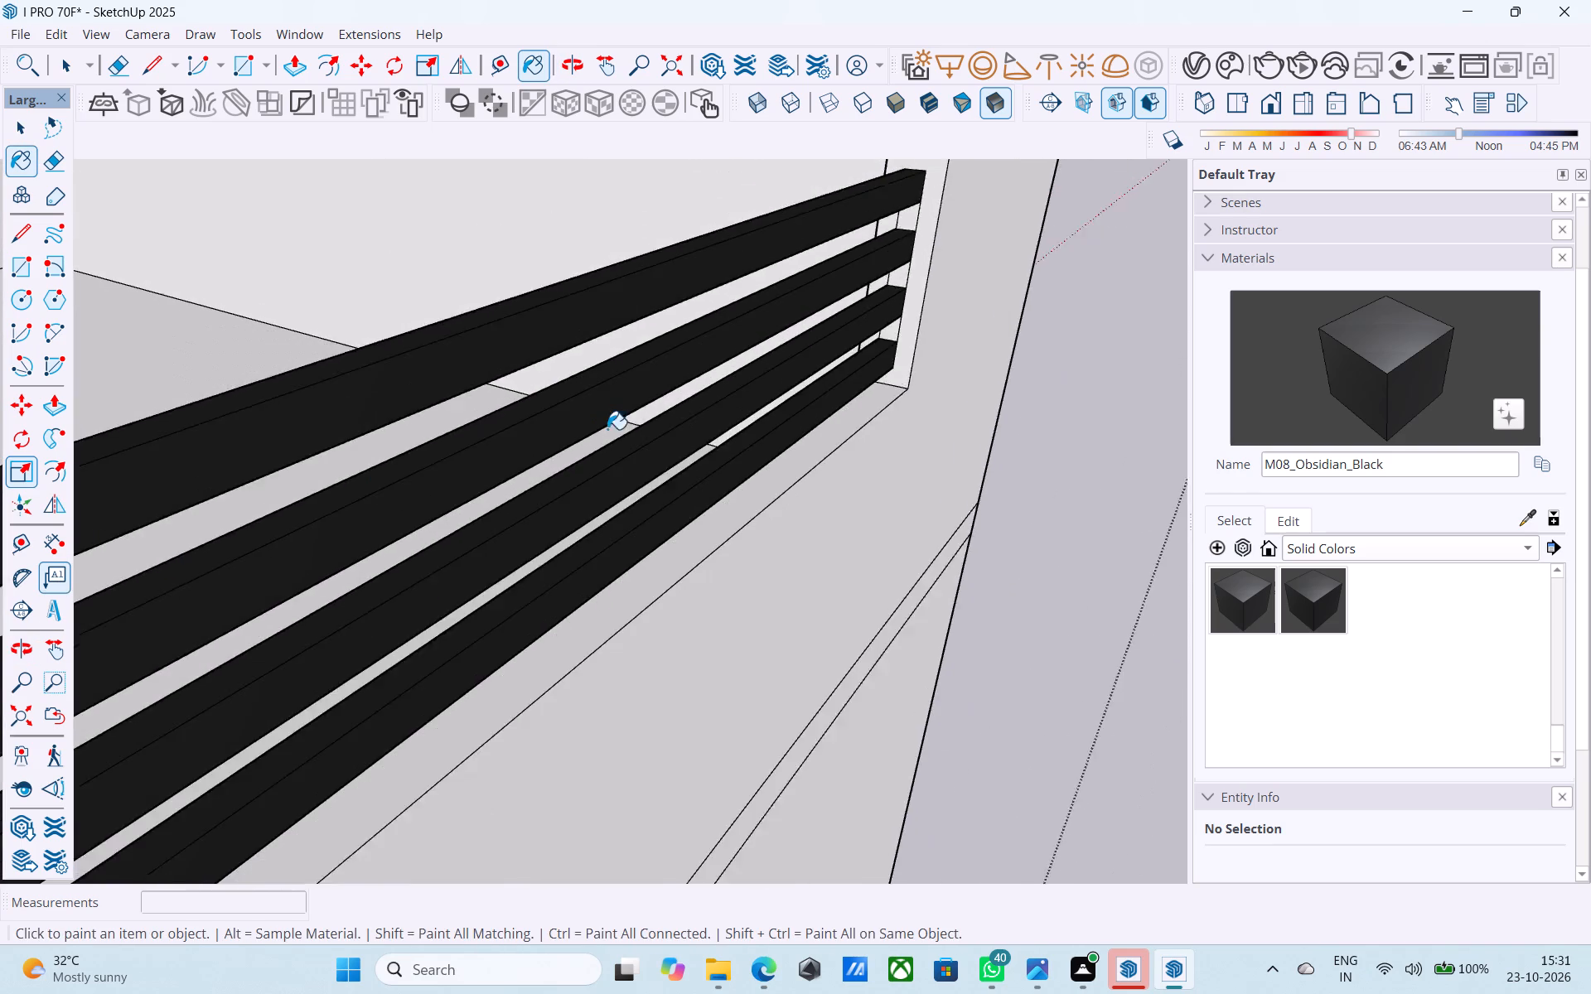
{"action": "scroll", "coordinate": [607, 429], "scroll_direction": "down", "scroll_amount": 18}
{"action": "scroll", "coordinate": [487, 539], "scroll_direction": "up", "scroll_amount": 6}
{"action": "middle_click_drag", "start_coordinate": [439, 536], "coordinate": [913, 484]}
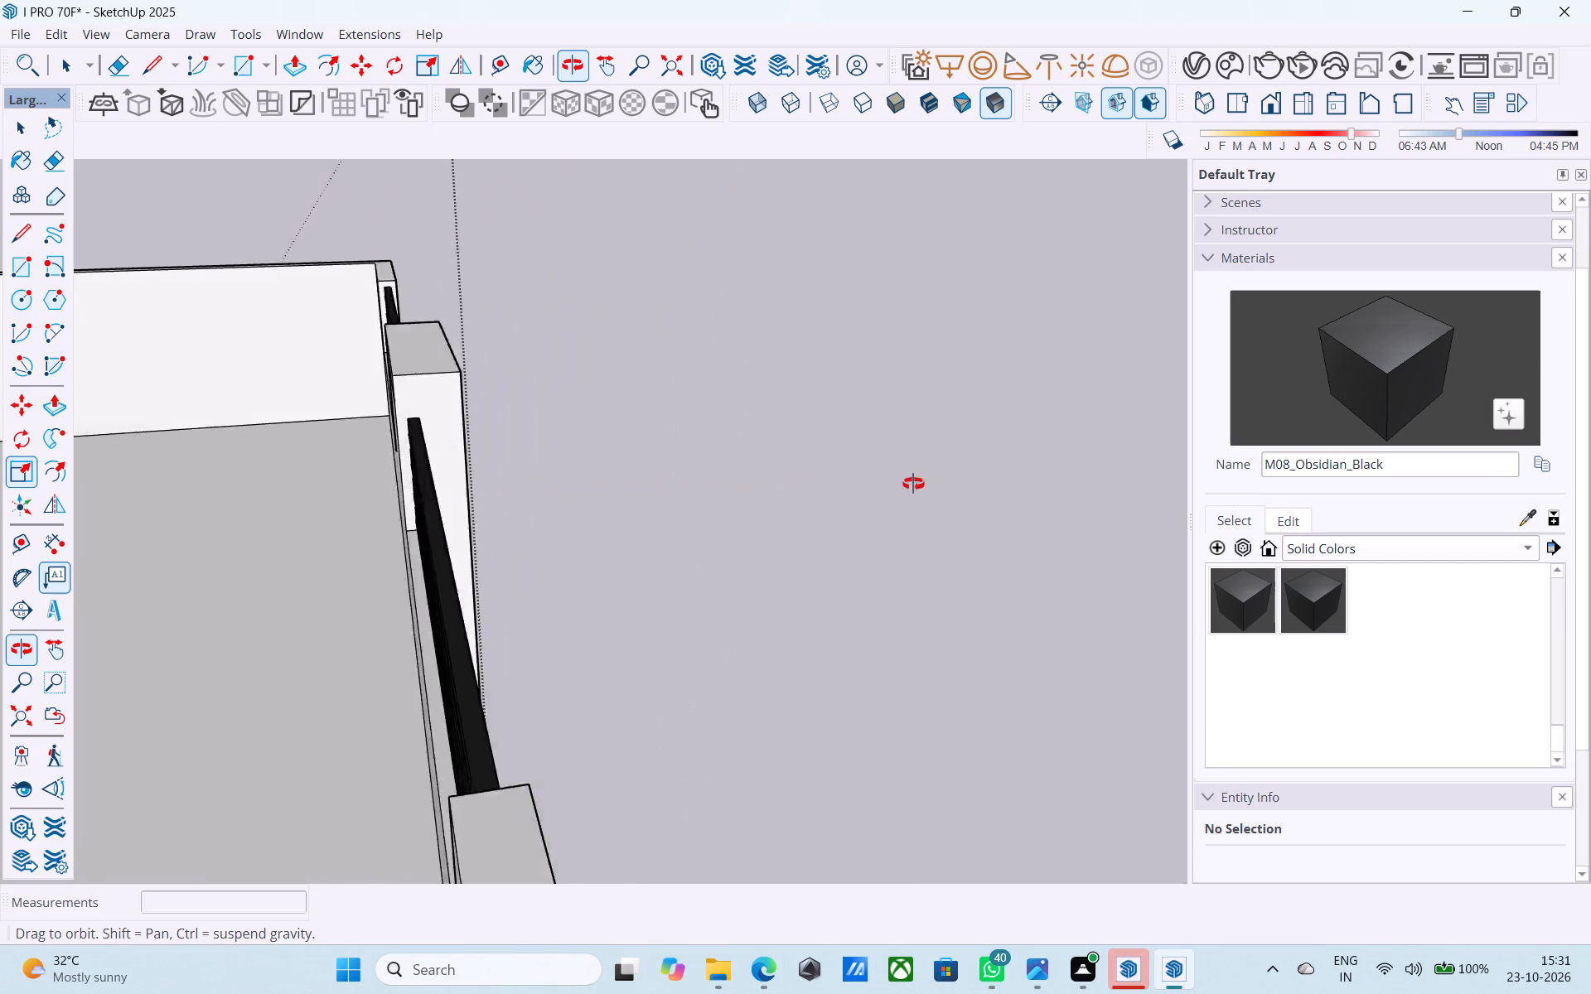
{"action": "middle_click_drag", "start_coordinate": [913, 484], "coordinate": [490, 471]}
{"action": "scroll", "coordinate": [489, 471], "scroll_direction": "down", "scroll_amount": 1}
{"action": "middle_click_drag", "start_coordinate": [489, 471], "coordinate": [524, 396]}
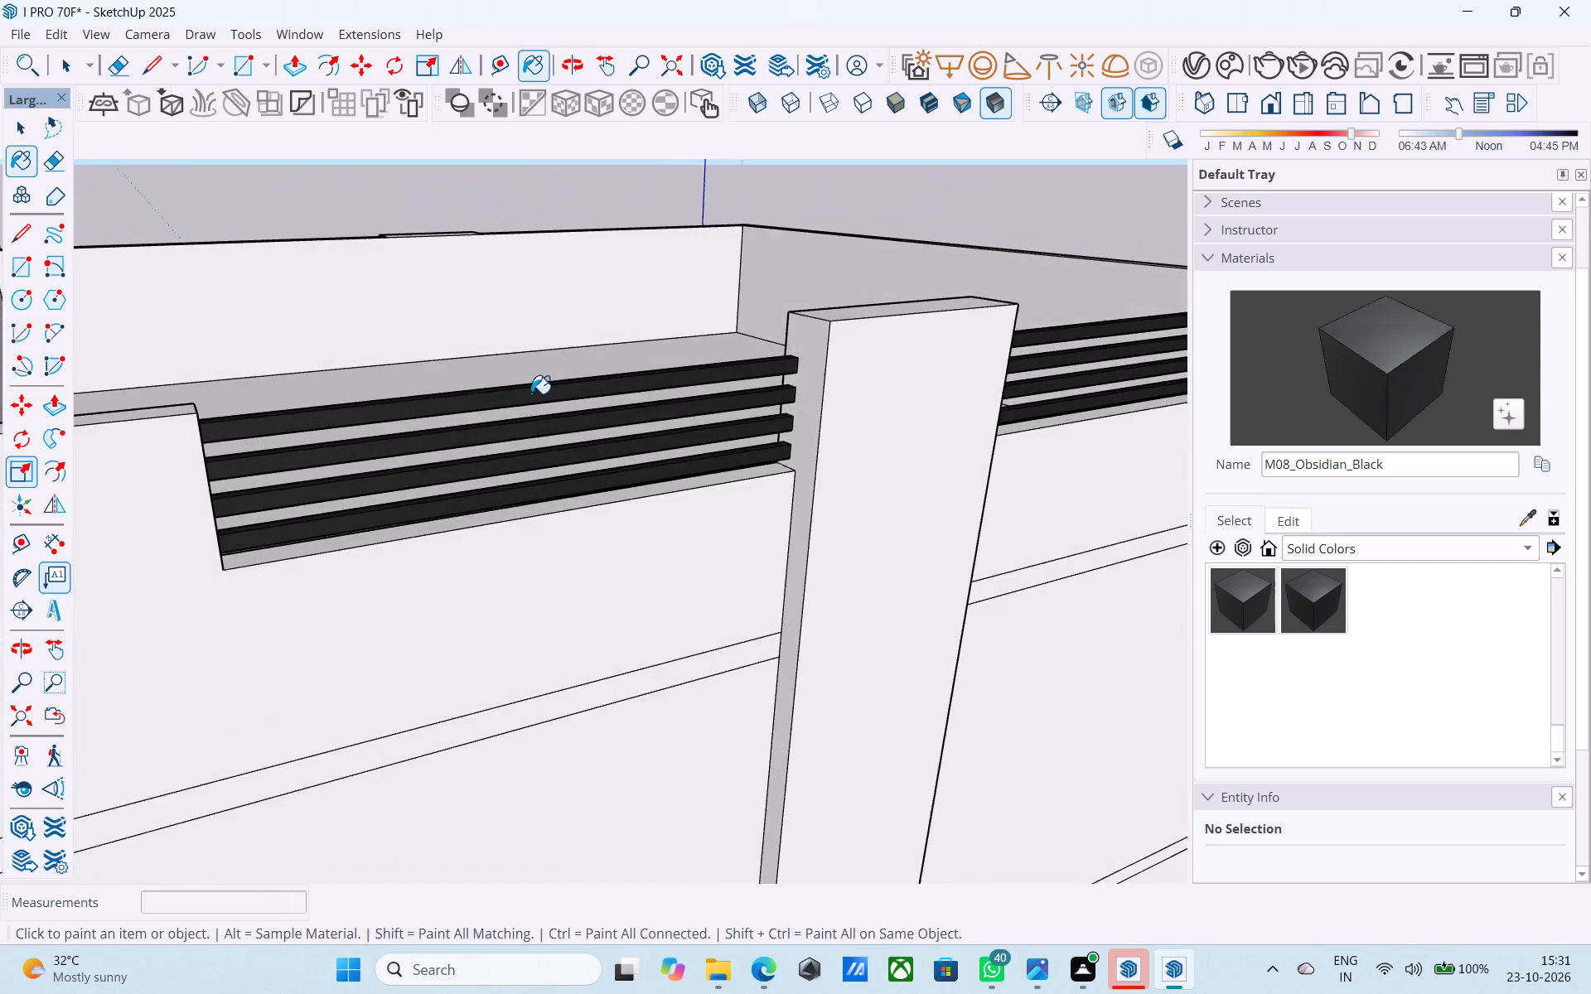
{"action": "scroll", "coordinate": [620, 353], "scroll_direction": "down", "scroll_amount": 5}
{"action": "middle_click_drag", "start_coordinate": [409, 452], "coordinate": [768, 548], "text": "shift"}
{"action": "scroll", "coordinate": [732, 520], "scroll_direction": "up", "scroll_amount": 16}
{"action": "middle_click_drag", "start_coordinate": [607, 515], "coordinate": [1134, 478]}
{"action": "middle_click_drag", "start_coordinate": [672, 422], "coordinate": [831, 651]}
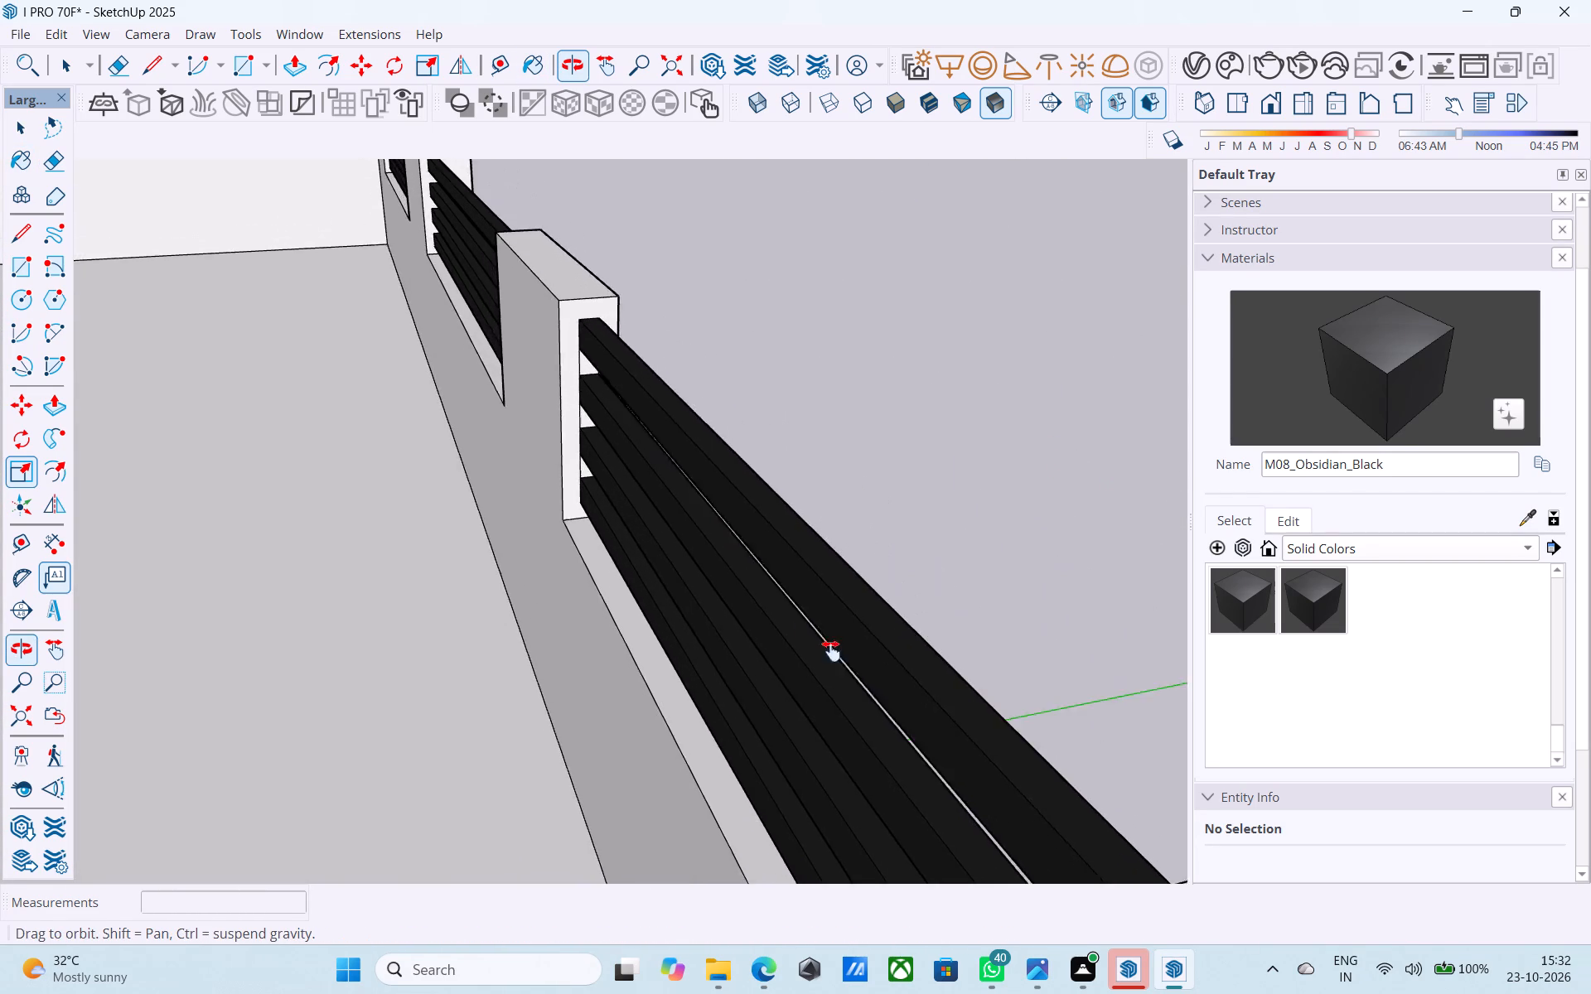
{"action": "middle_click_drag", "start_coordinate": [831, 651], "coordinate": [239, 614]}
Paint the front faces of the three bars in both front parapet openings, and the wider opening's middle bar top, with M08_Obsidian_Black.
{"action": "scroll", "coordinate": [251, 517], "scroll_direction": "down", "scroll_amount": 11}
{"action": "middle_click_drag", "start_coordinate": [345, 541], "coordinate": [707, 567], "text": "shift"}
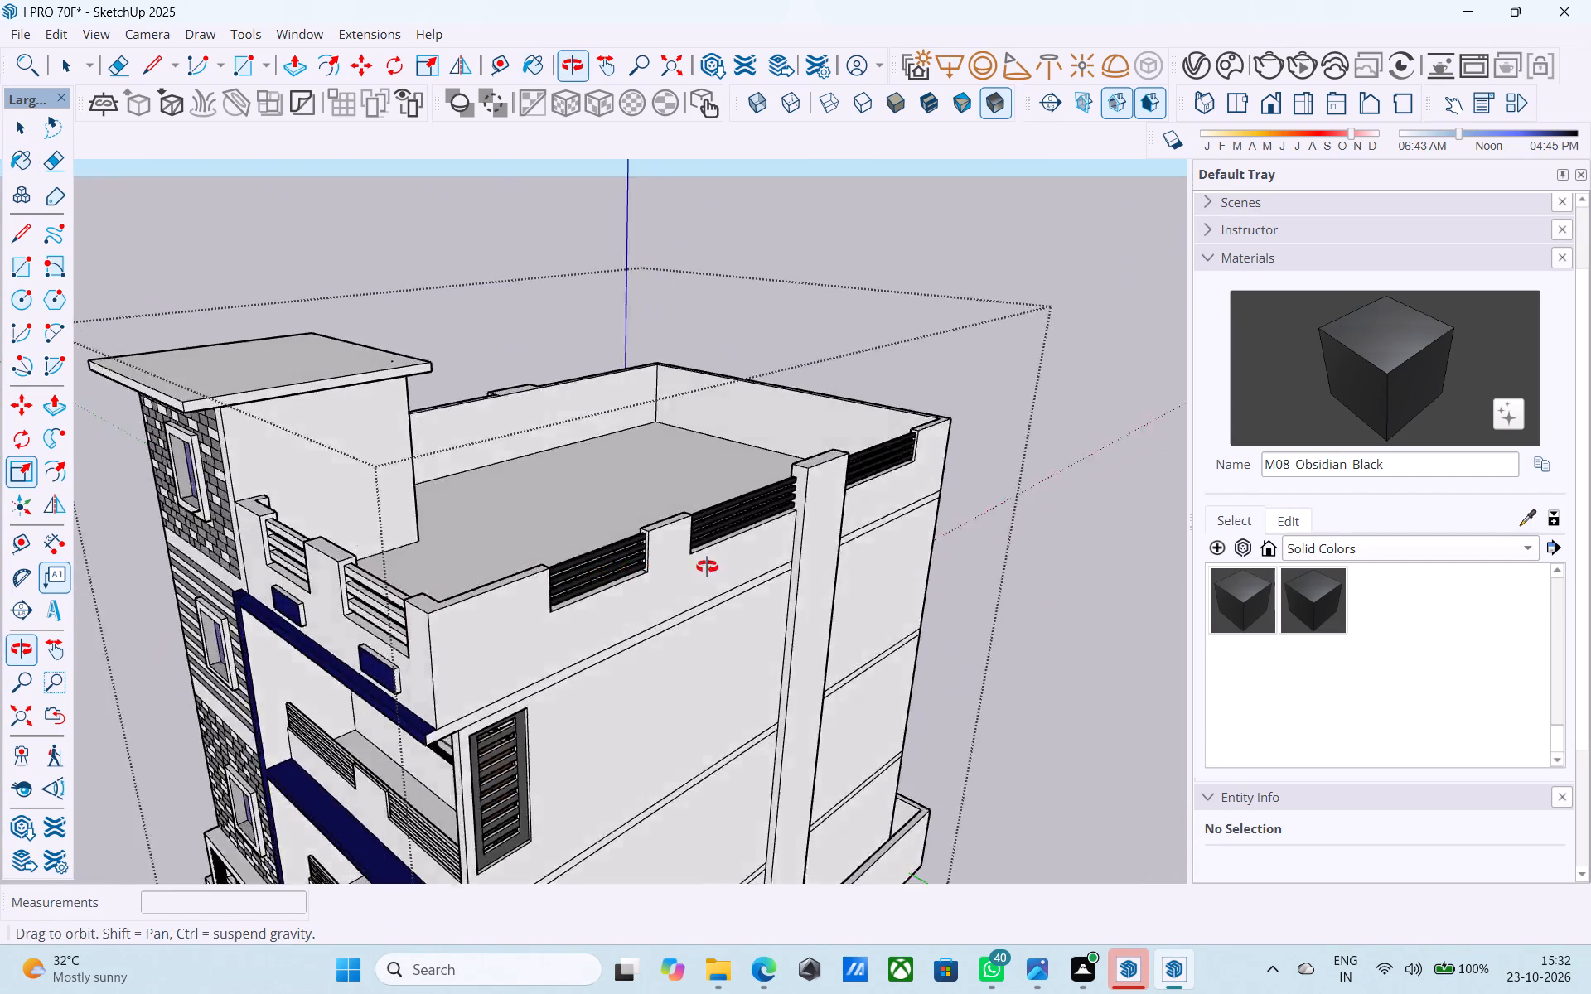
{"action": "middle_click_drag", "start_coordinate": [707, 567], "coordinate": [864, 552], "text": "shift"}
{"action": "middle_click_drag", "start_coordinate": [476, 642], "coordinate": [545, 605]}
{"action": "scroll", "coordinate": [516, 594], "scroll_direction": "up", "scroll_amount": 12}
{"action": "left_click", "coordinate": [400, 530]}
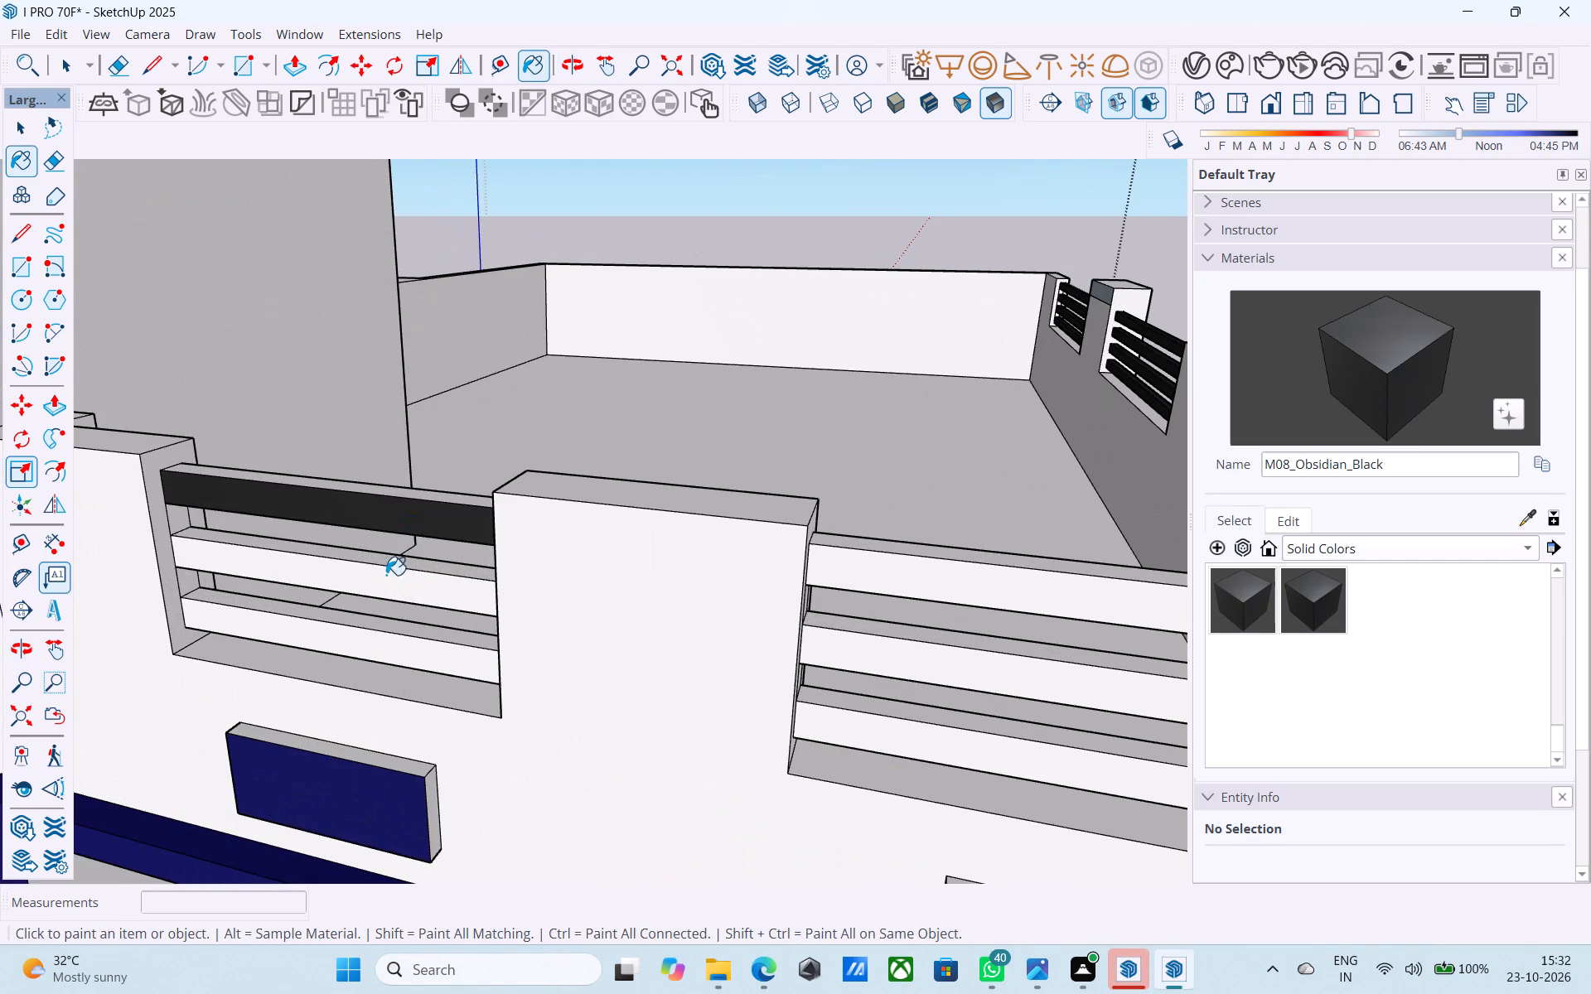
{"action": "left_click", "coordinate": [386, 575]}
{"action": "left_click_drag", "start_coordinate": [349, 640], "coordinate": [351, 631]}
{"action": "left_click", "coordinate": [839, 650]}
{"action": "left_click", "coordinate": [858, 582]}
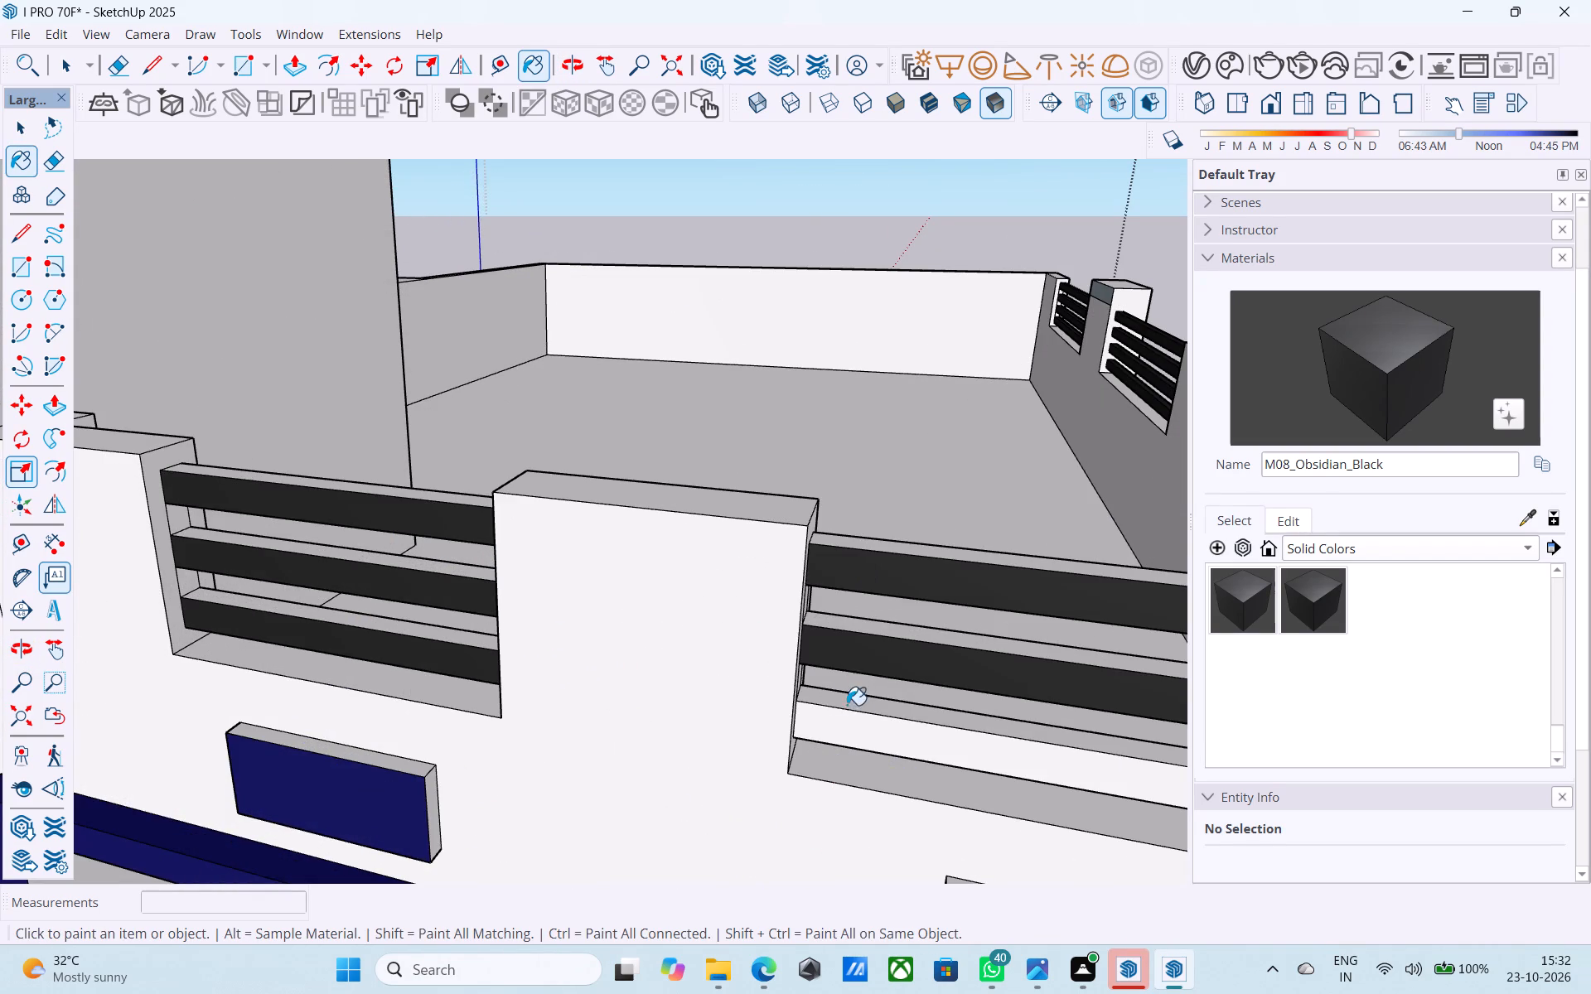
{"action": "left_click", "coordinate": [838, 726]}
{"action": "left_click", "coordinate": [832, 706]}
{"action": "left_click", "coordinate": [847, 627]}
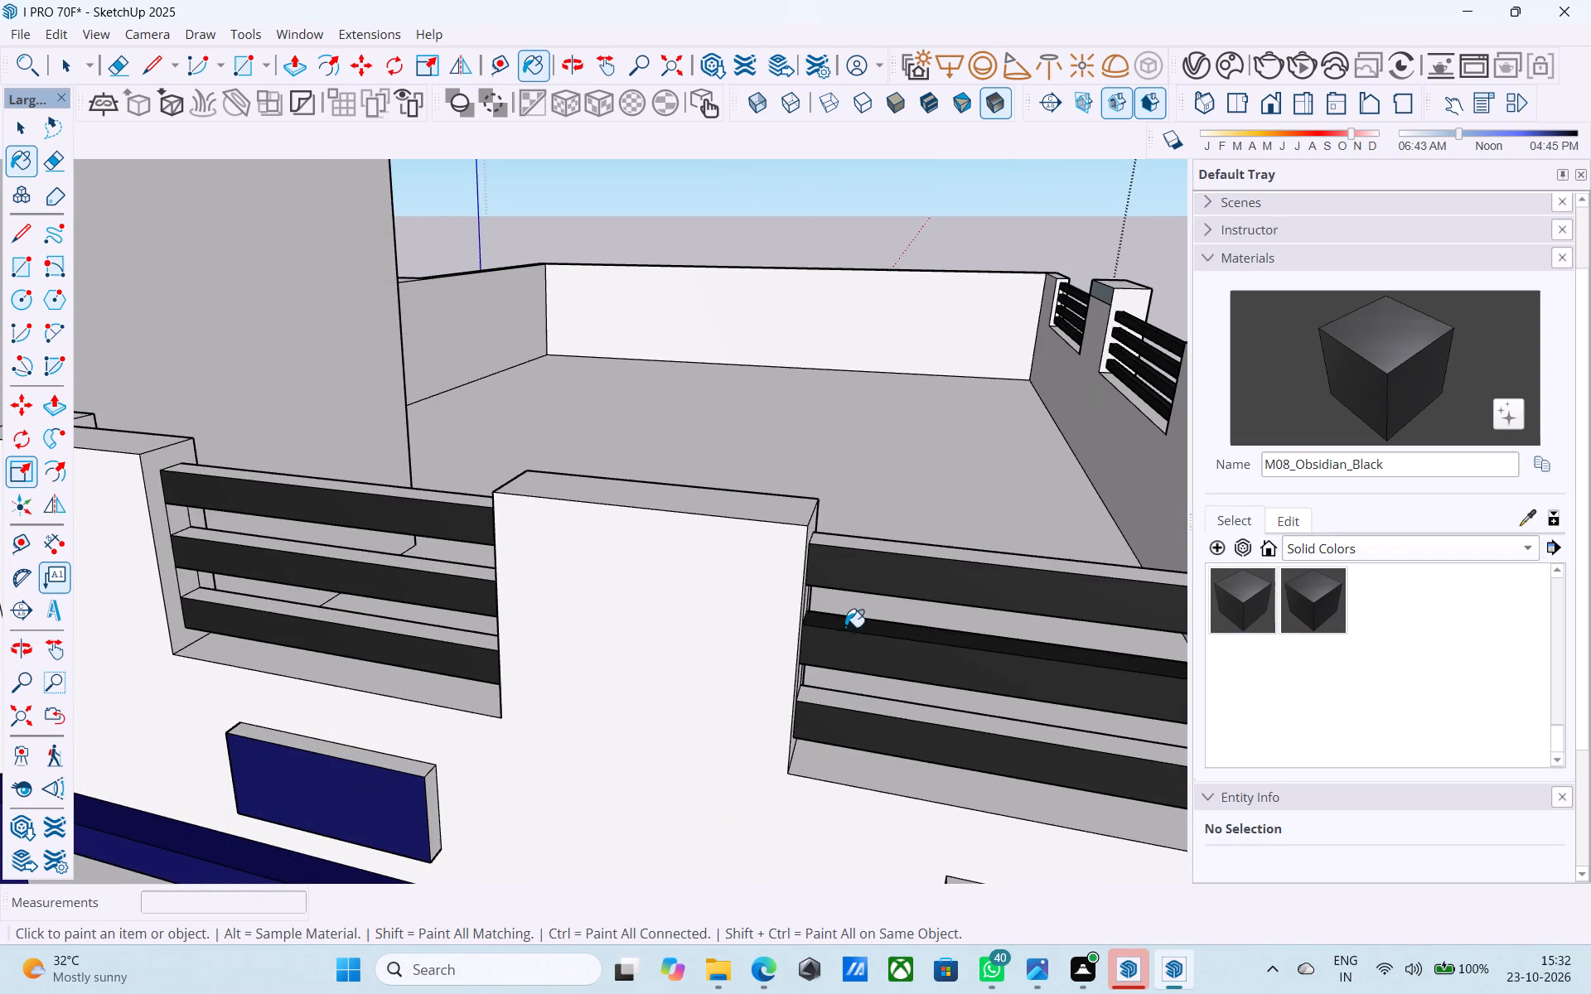
Paint the remaining top faces of the railing bars in both front parapet openings with M08_Obsidian_Black.
{"action": "middle_click_drag", "start_coordinate": [845, 627], "coordinate": [660, 808]}
{"action": "left_click", "coordinate": [837, 600]}
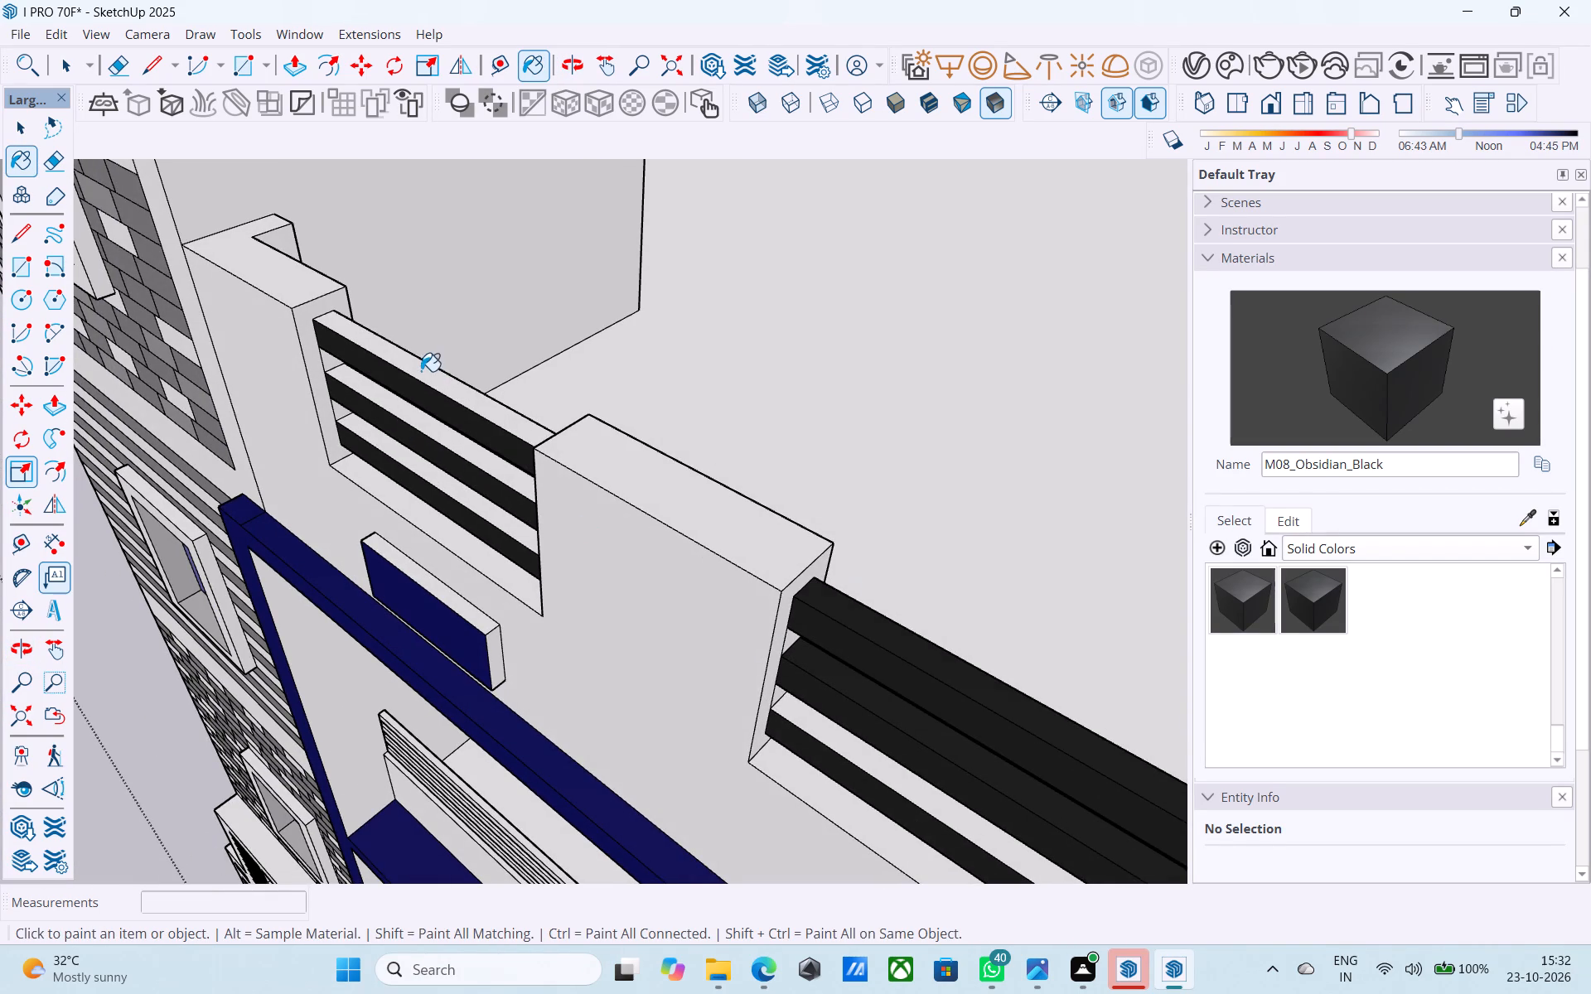
{"action": "left_click", "coordinate": [421, 370]}
{"action": "left_click", "coordinate": [427, 428]}
{"action": "left_click", "coordinate": [427, 470]}
{"action": "middle_click_drag", "start_coordinate": [466, 514], "coordinate": [376, 384]}
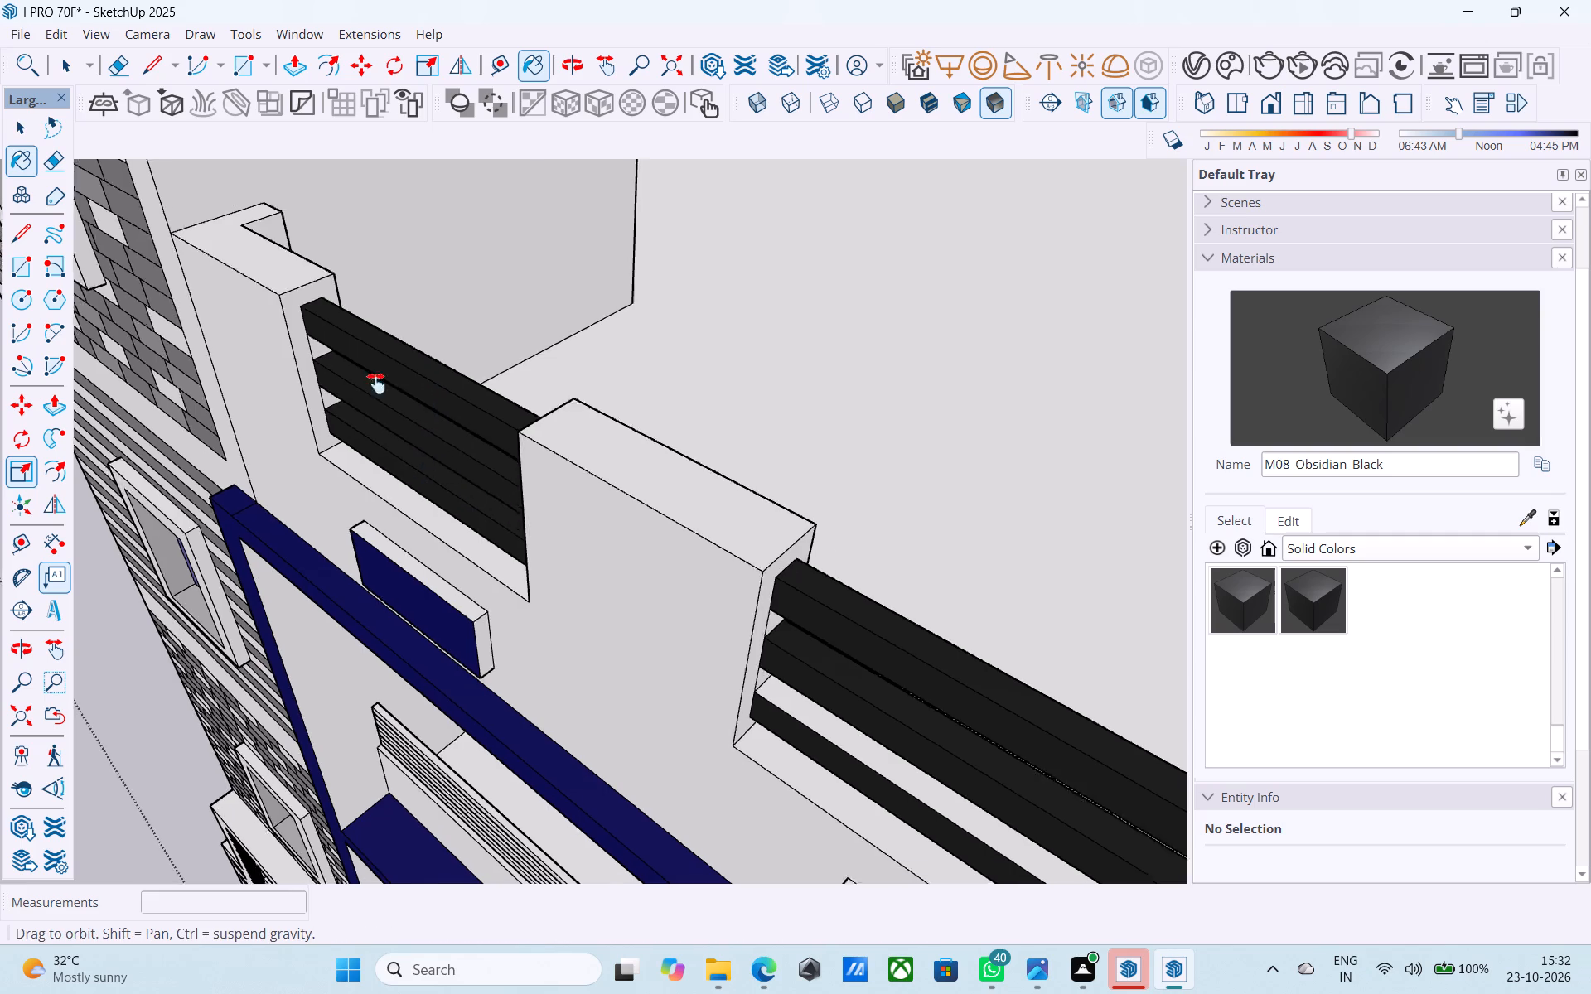
{"action": "middle_click_drag", "start_coordinate": [376, 384], "coordinate": [285, 264]}
{"action": "left_click", "coordinate": [647, 437]}
Paint the roof-side faces of the three bars in both front parapet openings with M08_Obsidian_Black.
{"action": "middle_click_drag", "start_coordinate": [647, 438], "coordinate": [0, 380]}
{"action": "middle_click_drag", "start_coordinate": [626, 589], "coordinate": [555, 577], "text": "shift"}
{"action": "left_click", "coordinate": [550, 624]}
{"action": "left_click", "coordinate": [535, 567]}
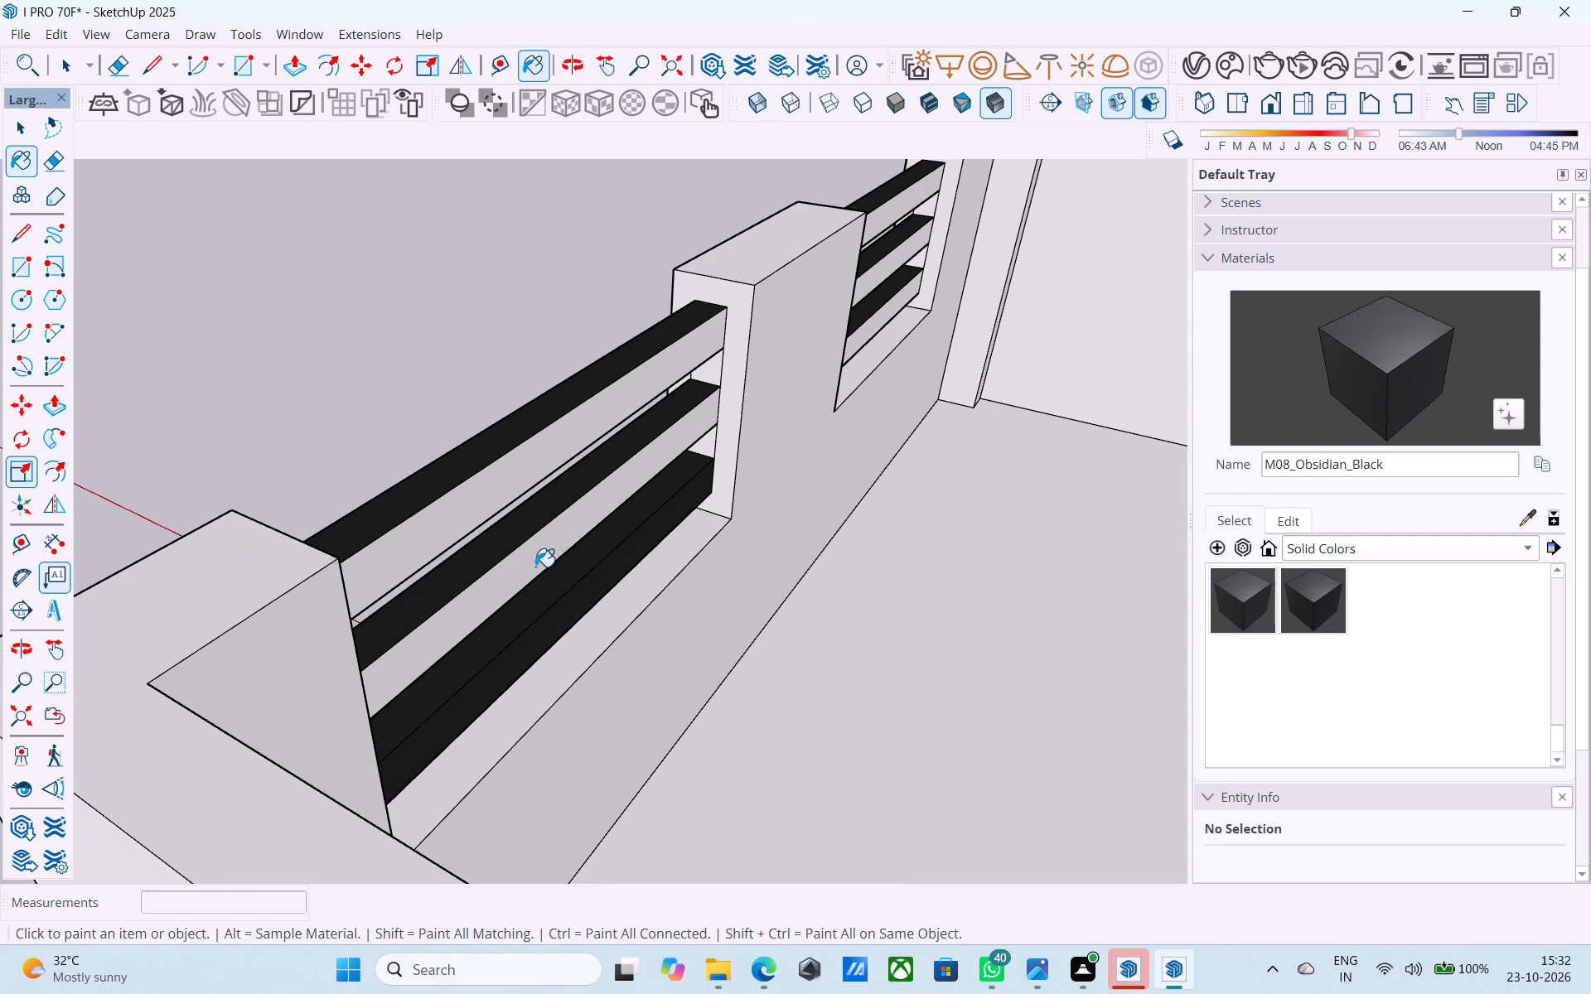
{"action": "left_click", "coordinate": [520, 483]}
{"action": "middle_click_drag", "start_coordinate": [742, 398], "coordinate": [380, 677], "text": "shift"}
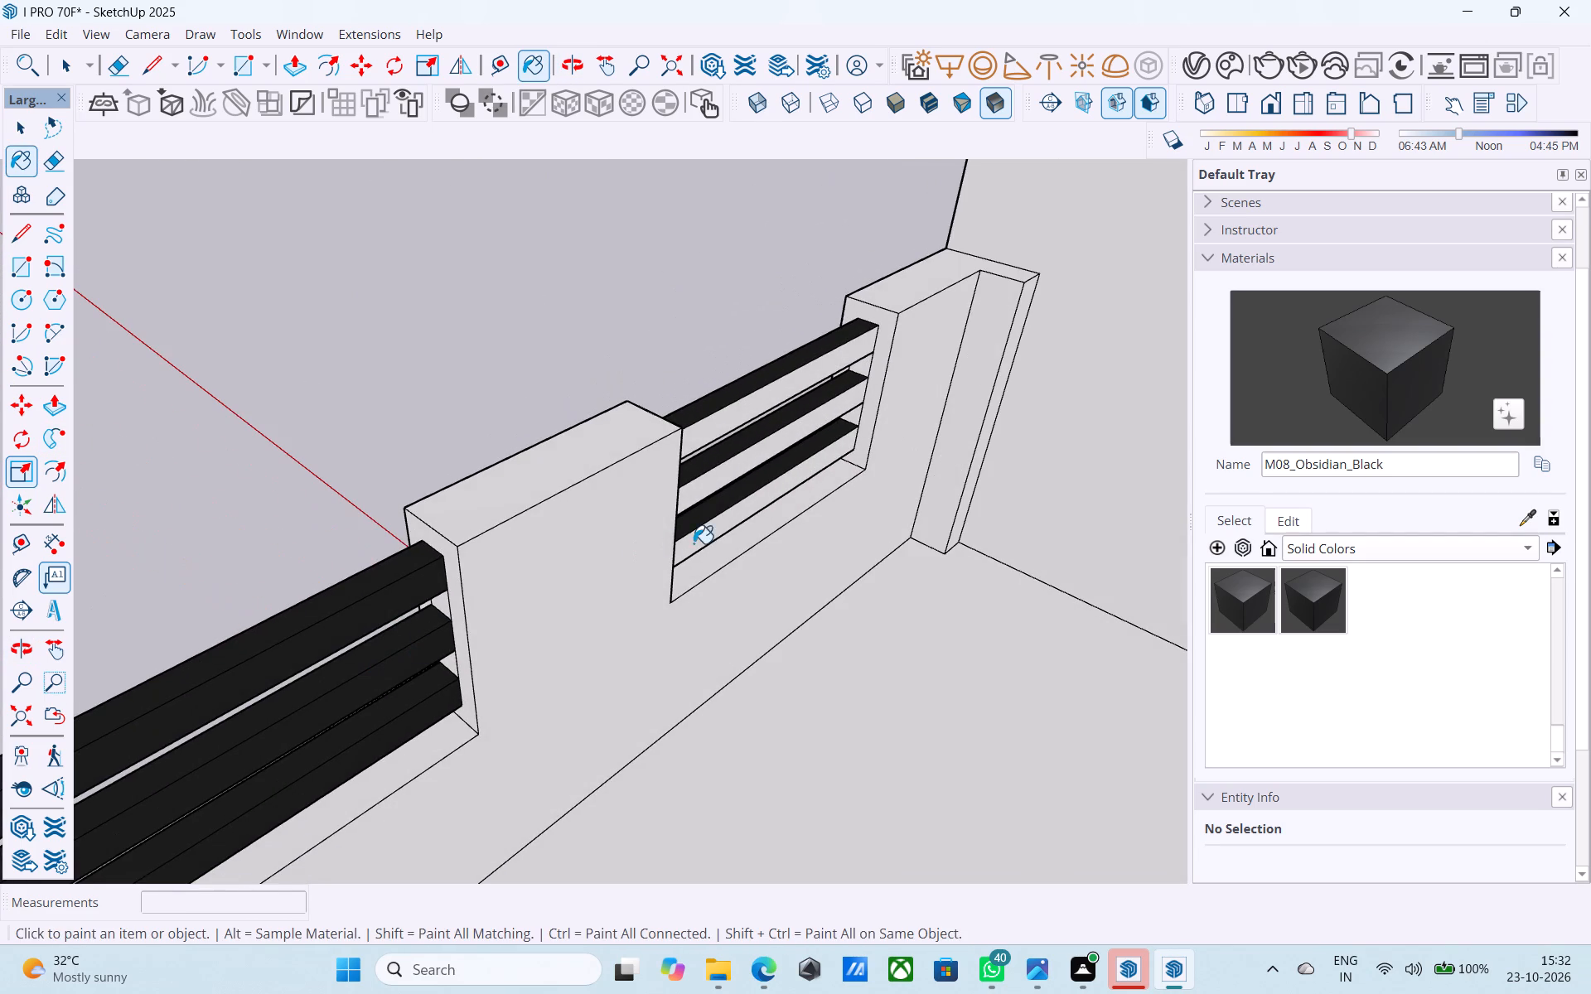
{"action": "left_click", "coordinate": [696, 543]}
{"action": "left_click", "coordinate": [721, 489]}
{"action": "left_click", "coordinate": [725, 423]}
Save the house model.
{"action": "middle_click_drag", "start_coordinate": [618, 498], "coordinate": [1026, 502]}
{"action": "scroll", "coordinate": [952, 514], "scroll_direction": "down", "scroll_amount": 3}
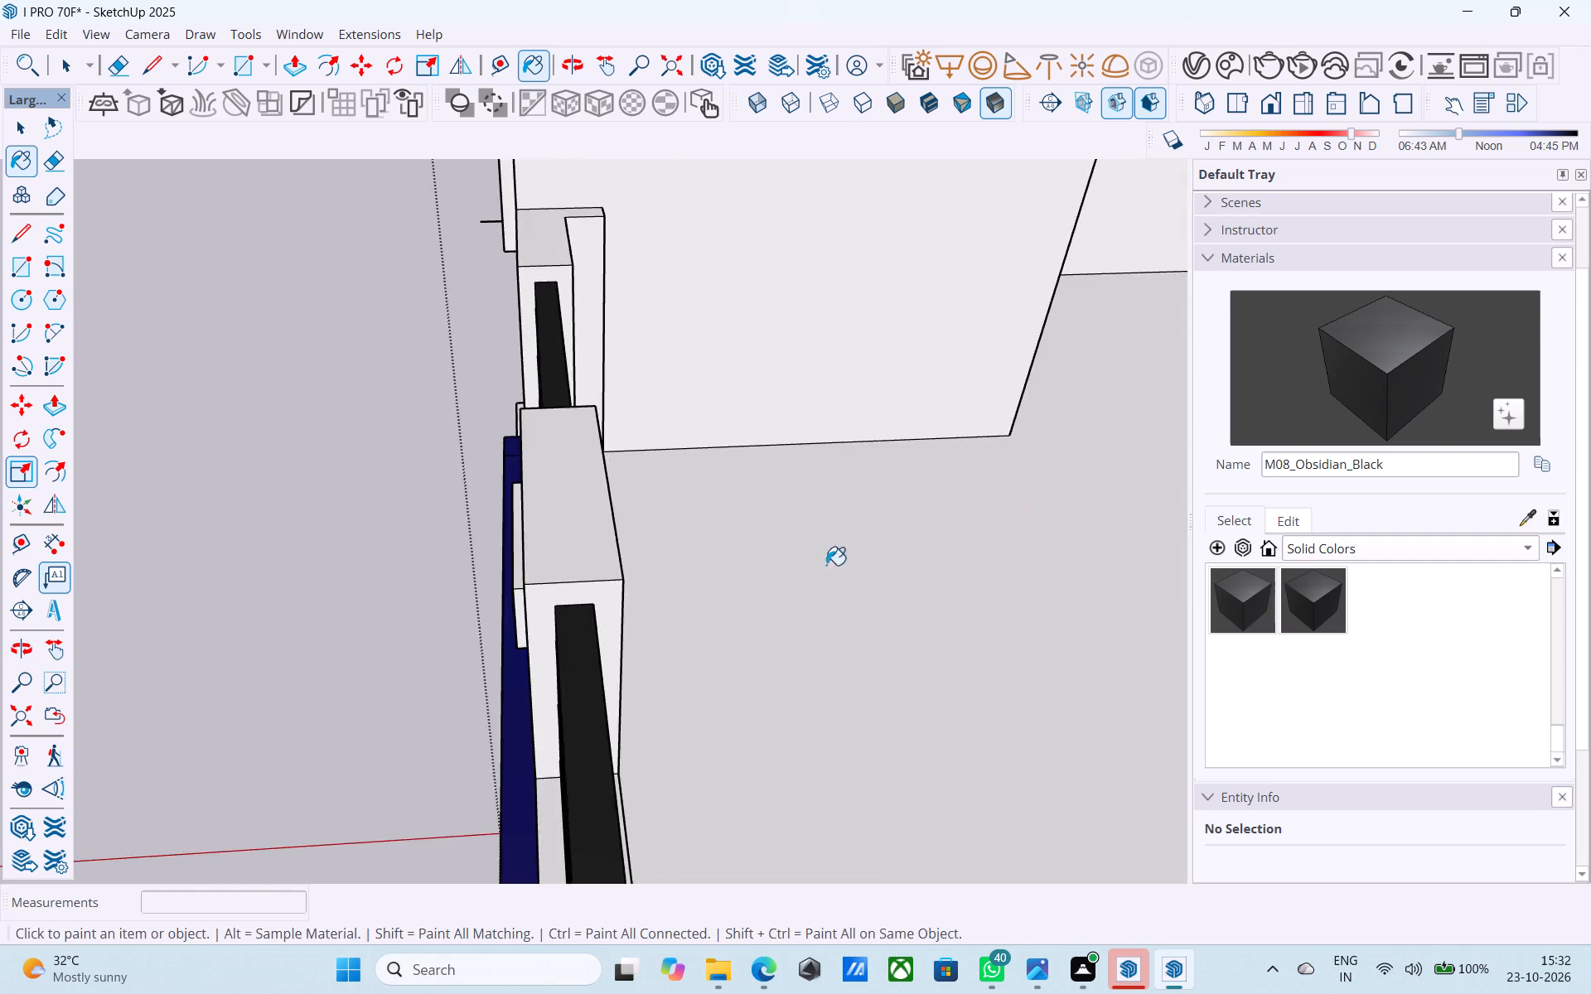
{"action": "scroll", "coordinate": [826, 565], "scroll_direction": "down", "scroll_amount": 5}
{"action": "middle_click_drag", "start_coordinate": [659, 610], "coordinate": [1144, 523]}
{"action": "scroll", "coordinate": [912, 484], "scroll_direction": "down", "scroll_amount": 10}
{"action": "middle_click_drag", "start_coordinate": [883, 591], "coordinate": [676, 410]}
{"action": "key", "text": "ctrl+s"}
{"action": "key", "text": "space"}
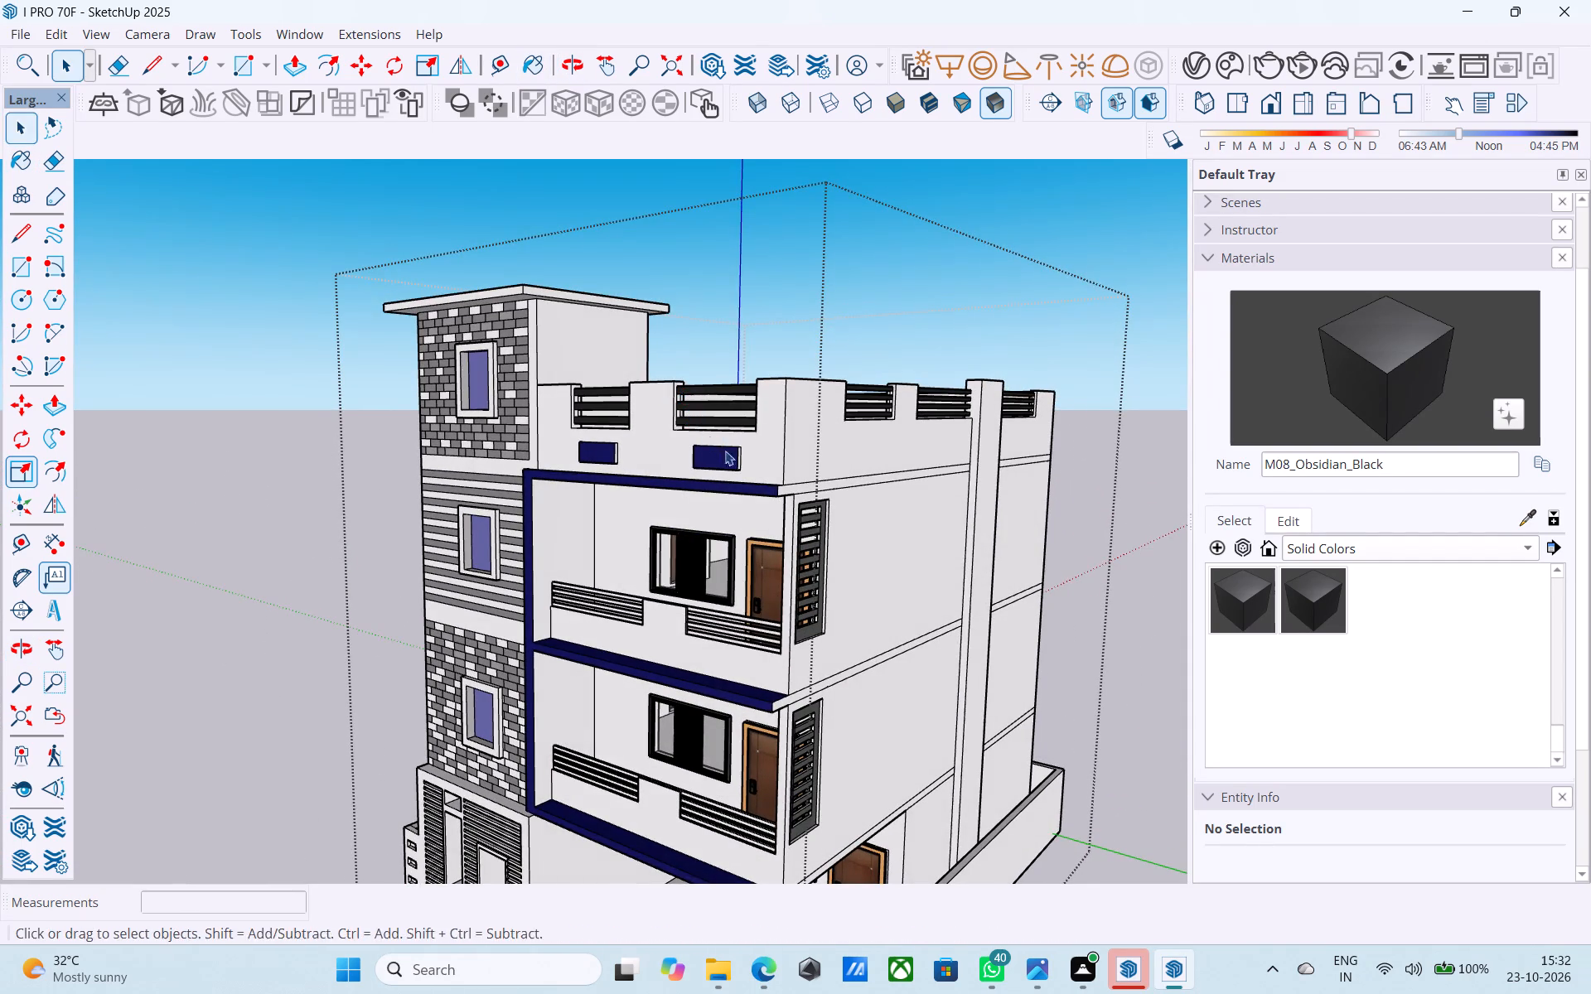
Review the whole house exterior from the front and both sides.
{"action": "middle_click_drag", "start_coordinate": [710, 447], "coordinate": [695, 447]}
{"action": "scroll", "coordinate": [675, 433], "scroll_direction": "down", "scroll_amount": 7}
{"action": "middle_click_drag", "start_coordinate": [725, 470], "coordinate": [1090, 490]}
{"action": "scroll", "coordinate": [804, 490], "scroll_direction": "up", "scroll_amount": 8}
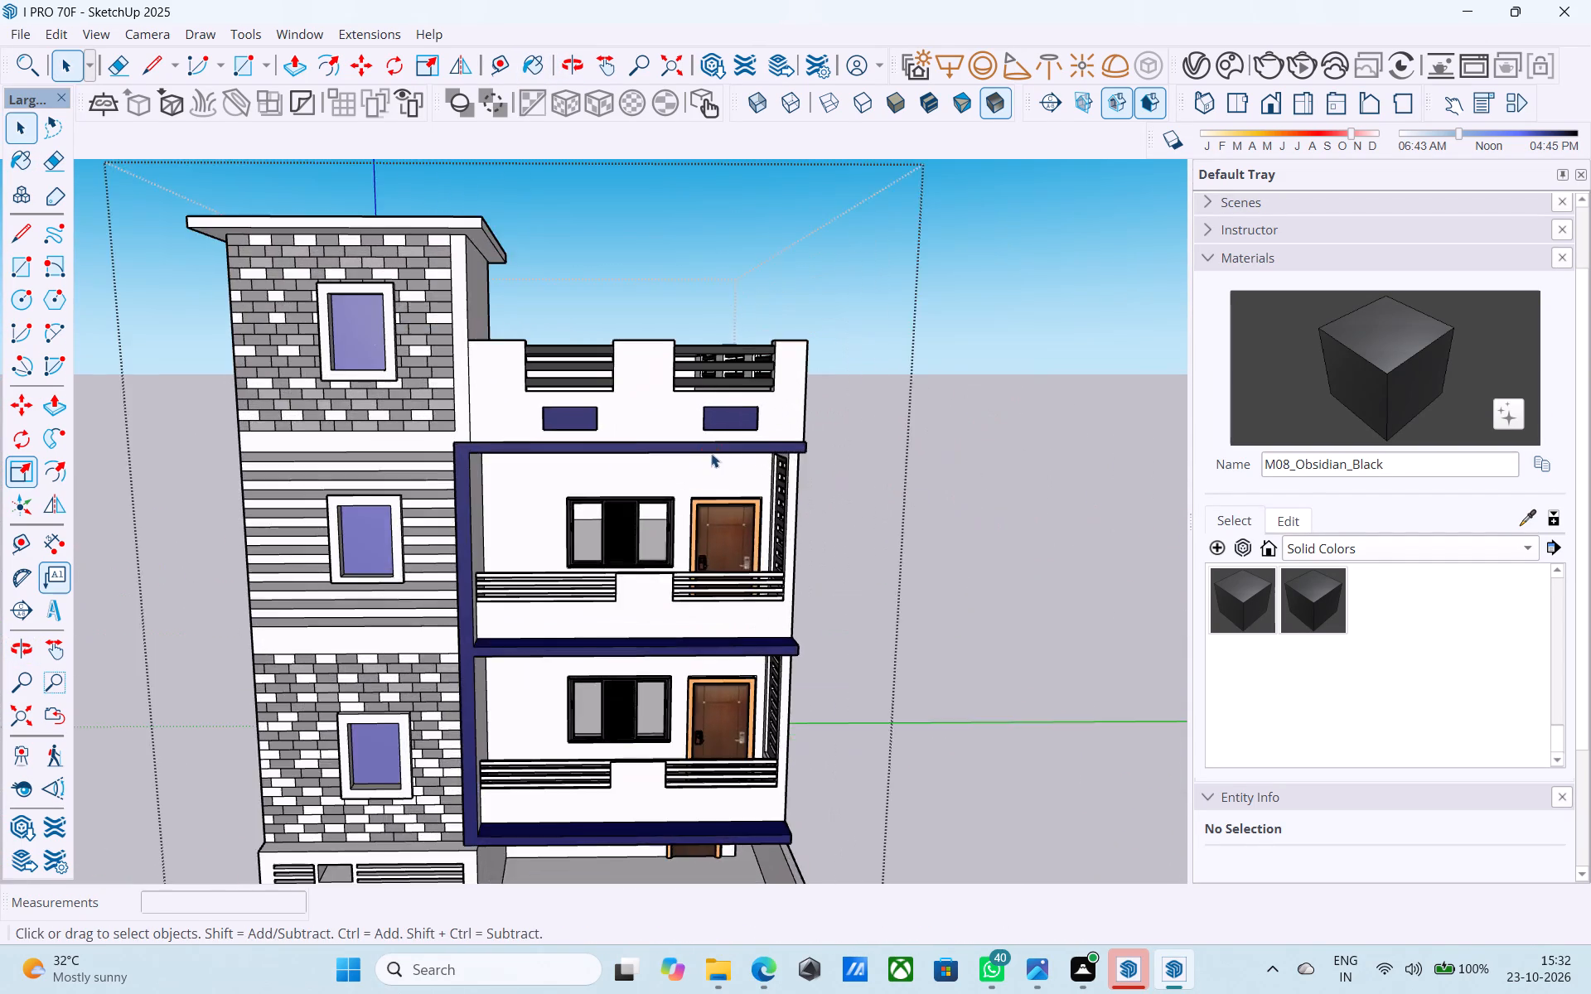
{"action": "middle_click_drag", "start_coordinate": [710, 453], "coordinate": [825, 379]}
{"action": "scroll", "coordinate": [825, 372], "scroll_direction": "down", "scroll_amount": 5}
{"action": "middle_click_drag", "start_coordinate": [760, 459], "coordinate": [808, 541]}
{"action": "scroll", "coordinate": [794, 480], "scroll_direction": "up", "scroll_amount": 4}
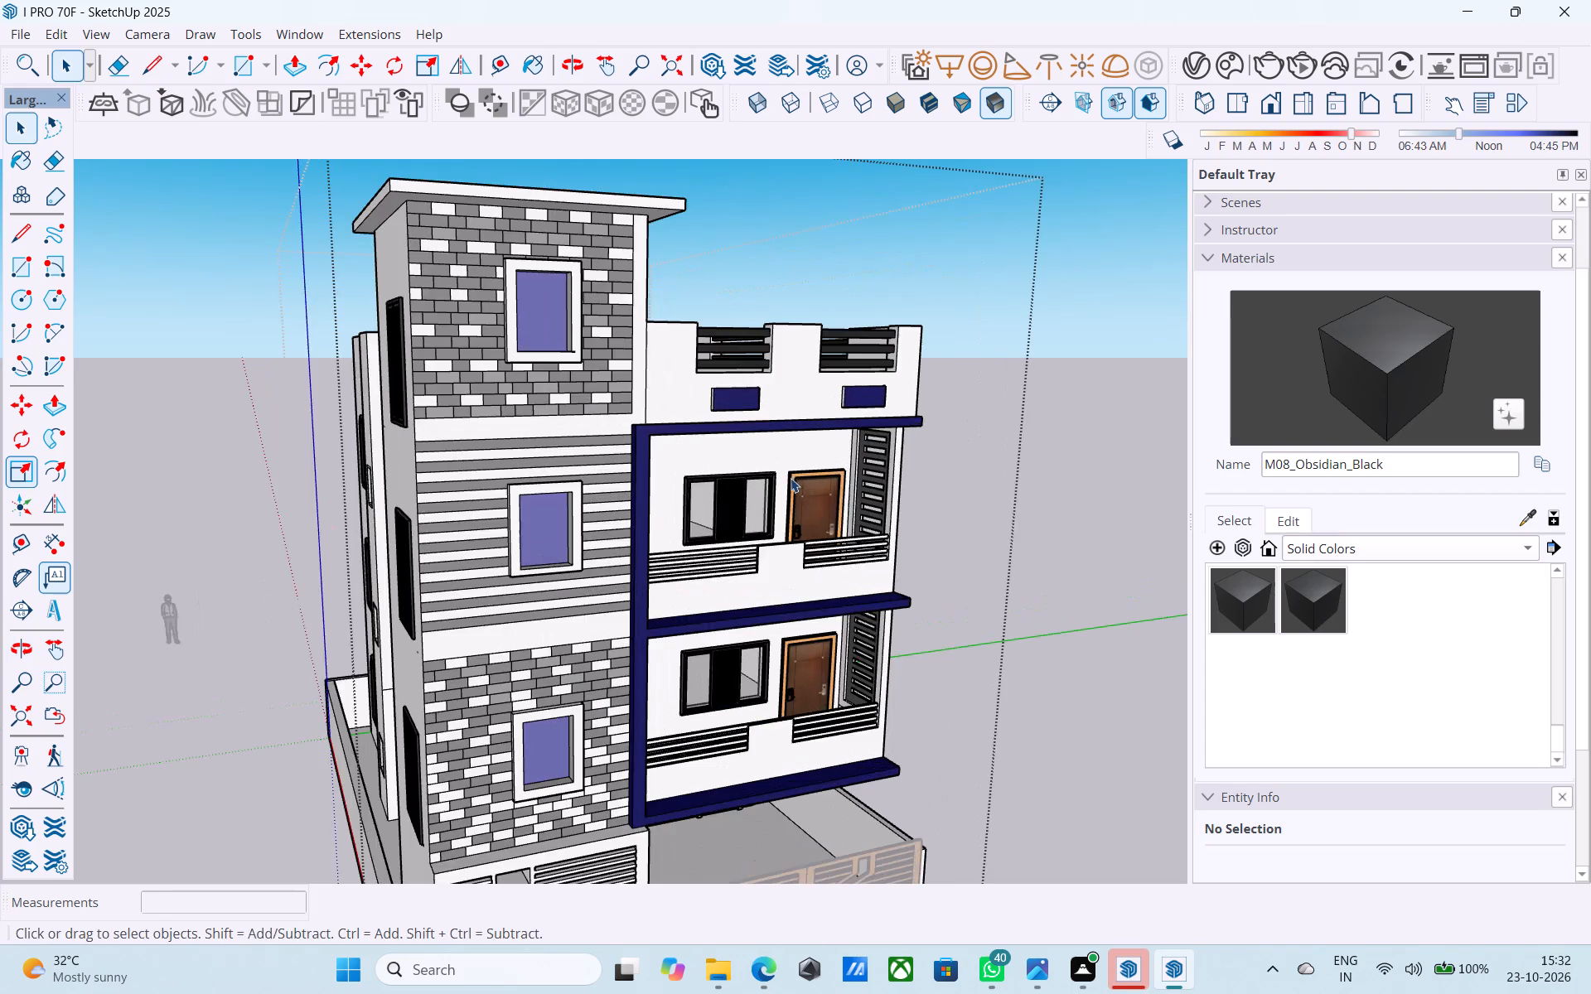
{"action": "middle_click_drag", "start_coordinate": [788, 475], "coordinate": [713, 573]}
{"action": "scroll", "coordinate": [713, 577], "scroll_direction": "down", "scroll_amount": 4}
{"action": "middle_click_drag", "start_coordinate": [720, 576], "coordinate": [894, 544]}
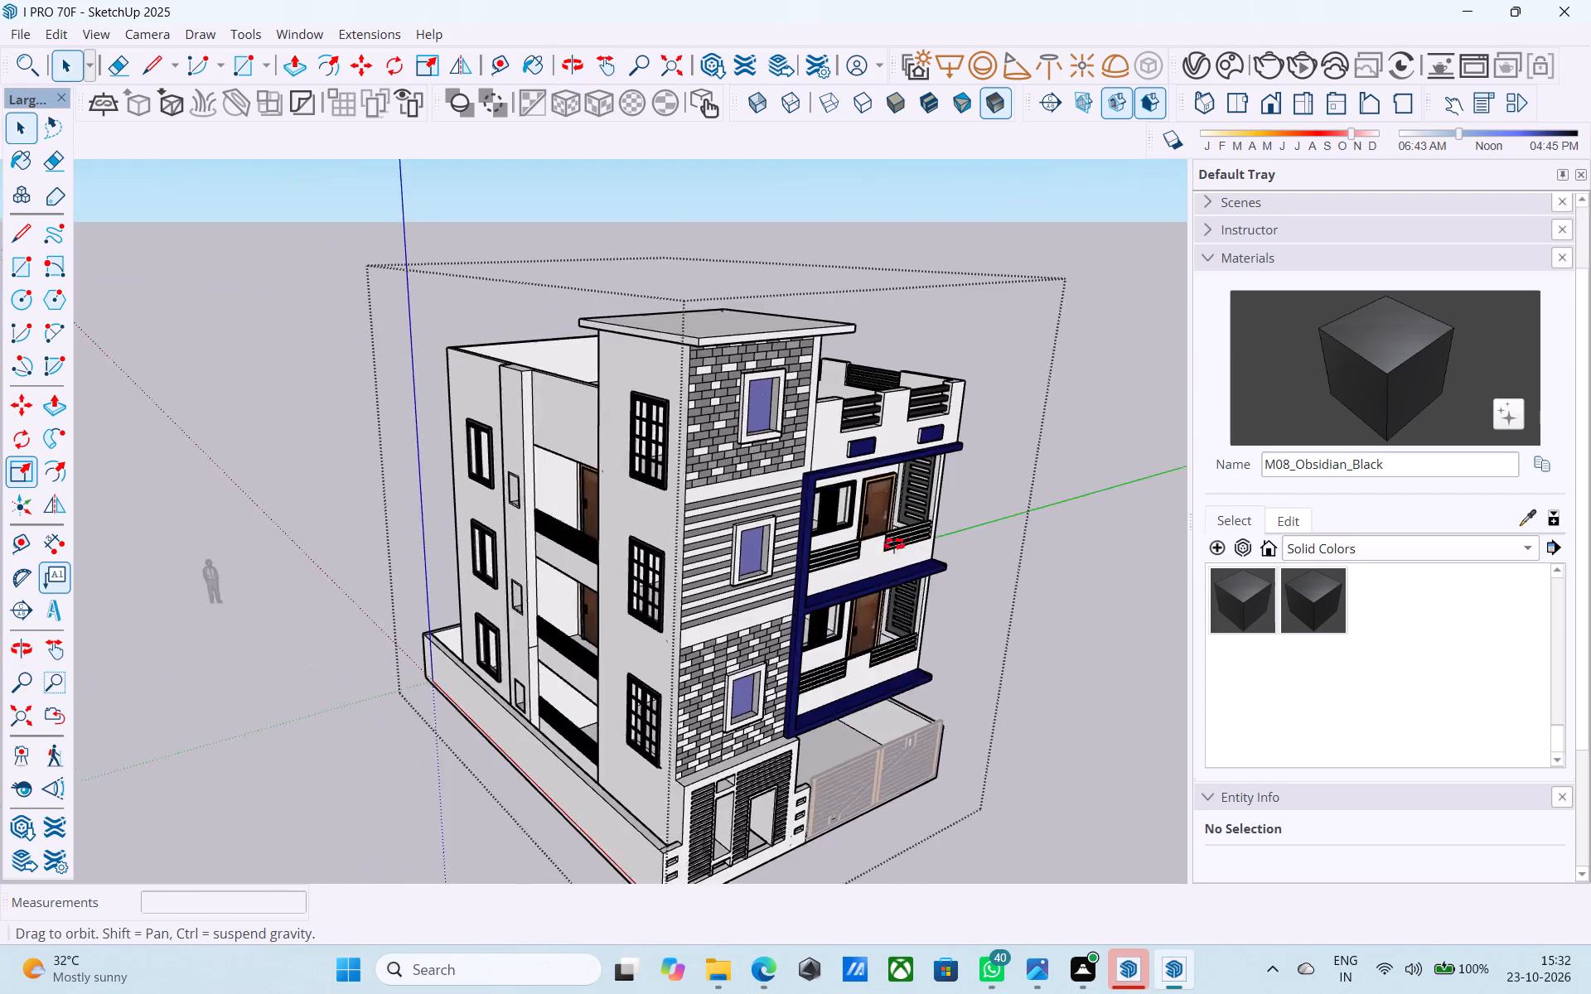
Leave the house group's editing mode and save the model.
{"action": "middle_click_drag", "start_coordinate": [894, 544], "coordinate": [903, 483]}
{"action": "scroll", "coordinate": [887, 485], "scroll_direction": "down", "scroll_amount": 3}
{"action": "left_click", "coordinate": [1158, 539]}
{"action": "scroll", "coordinate": [473, 451], "scroll_direction": "down", "scroll_amount": 5}
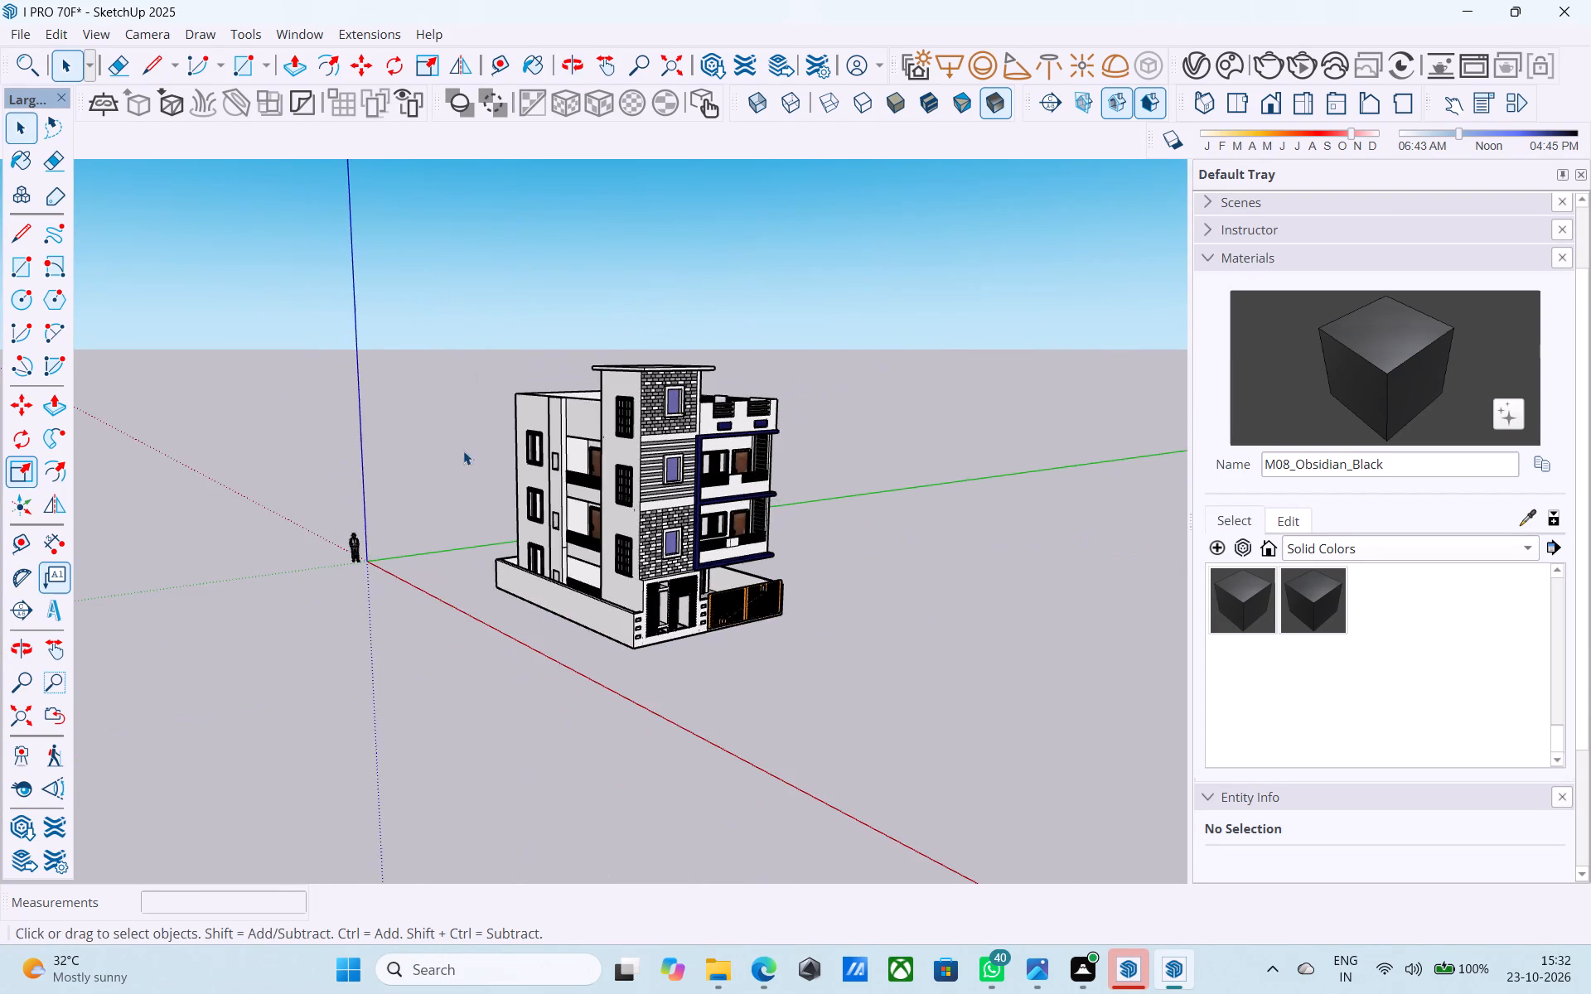
{"action": "middle_click_drag", "start_coordinate": [686, 495], "coordinate": [630, 500]}
{"action": "scroll", "coordinate": [633, 500], "scroll_direction": "up", "scroll_amount": 4}
{"action": "key", "text": "ctrl+s"}
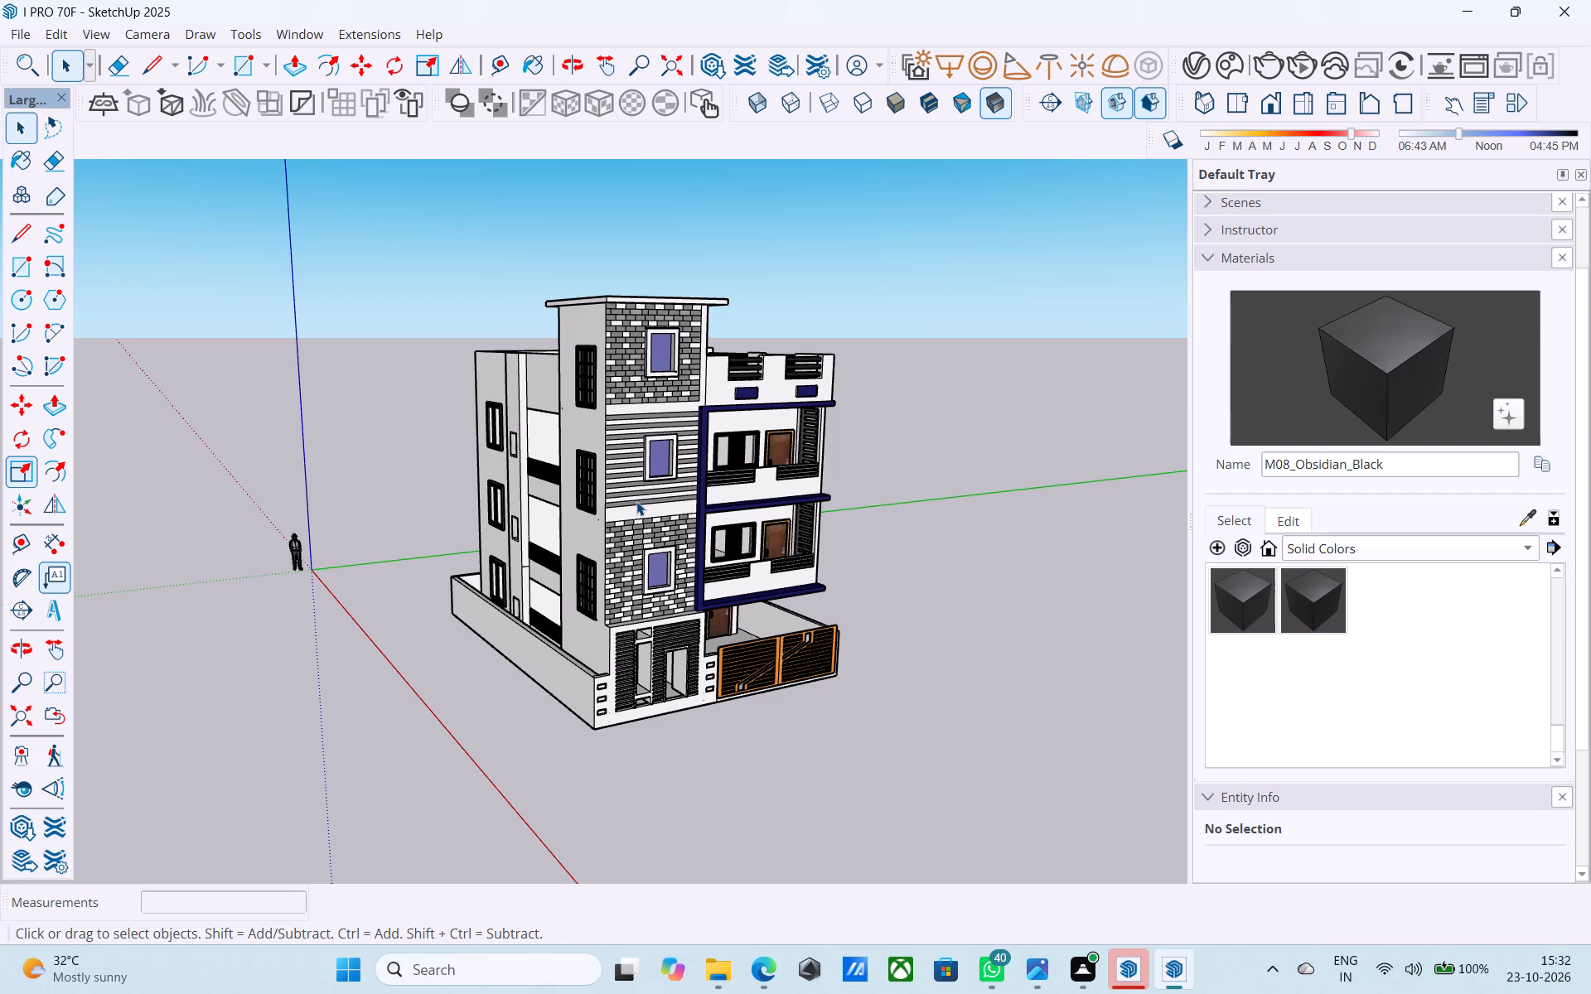
Examine the whole house exterior from the front, both sides and above the roof.
{"action": "scroll", "coordinate": [636, 501], "scroll_direction": "up", "scroll_amount": 6}
{"action": "middle_click_drag", "start_coordinate": [637, 559], "coordinate": [699, 547]}
{"action": "scroll", "coordinate": [399, 519], "scroll_direction": "down", "scroll_amount": 4}
{"action": "middle_click_drag", "start_coordinate": [624, 570], "coordinate": [157, 593]}
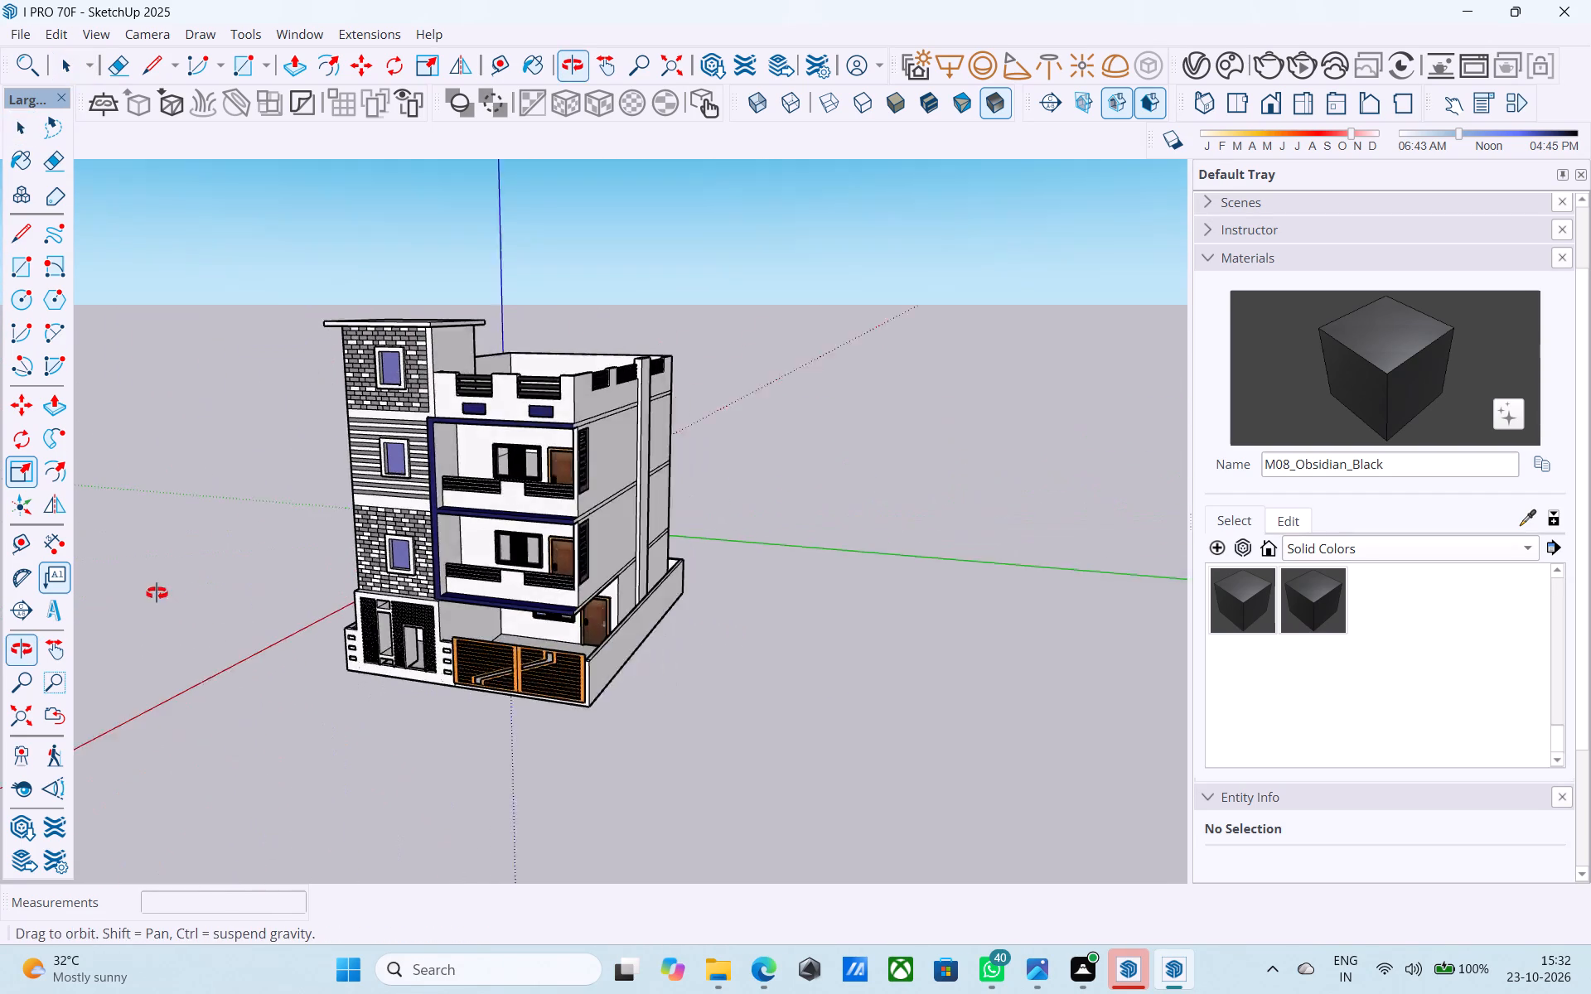
{"action": "middle_click_drag", "start_coordinate": [157, 593], "coordinate": [145, 591]}
{"action": "middle_click_drag", "start_coordinate": [438, 657], "coordinate": [1035, 617]}
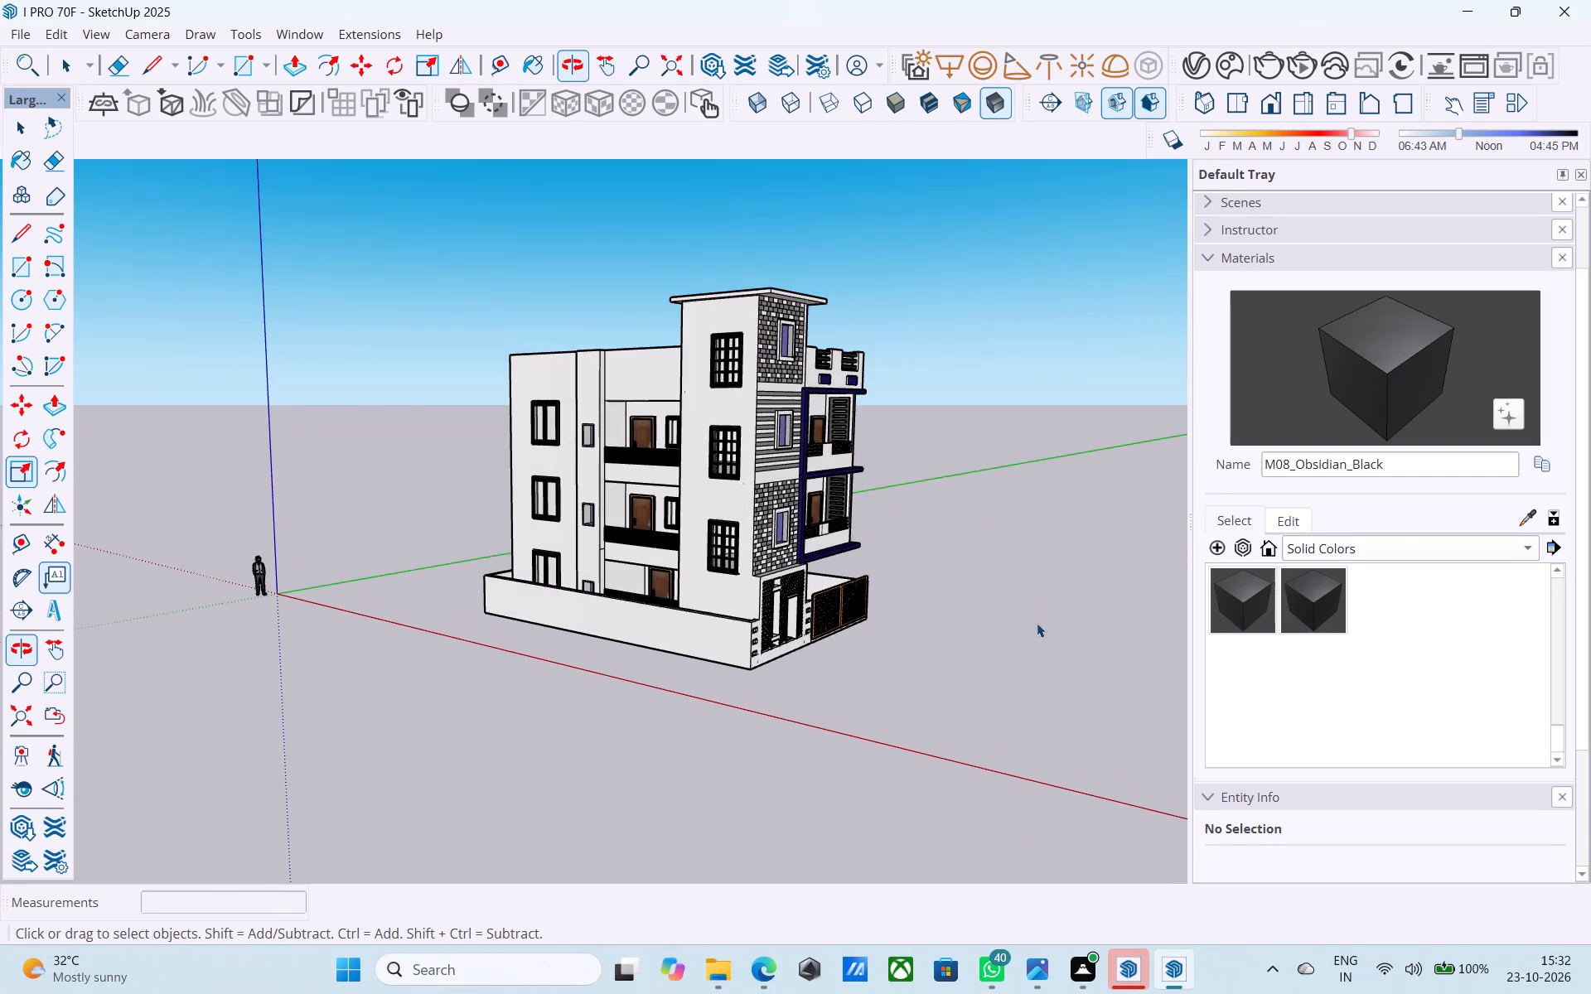
{"action": "scroll", "coordinate": [497, 568], "scroll_direction": "down", "scroll_amount": 3}
{"action": "middle_click_drag", "start_coordinate": [639, 549], "coordinate": [787, 540]}
{"action": "scroll", "coordinate": [825, 462], "scroll_direction": "up", "scroll_amount": 4}
{"action": "middle_click_drag", "start_coordinate": [805, 467], "coordinate": [385, 480]}
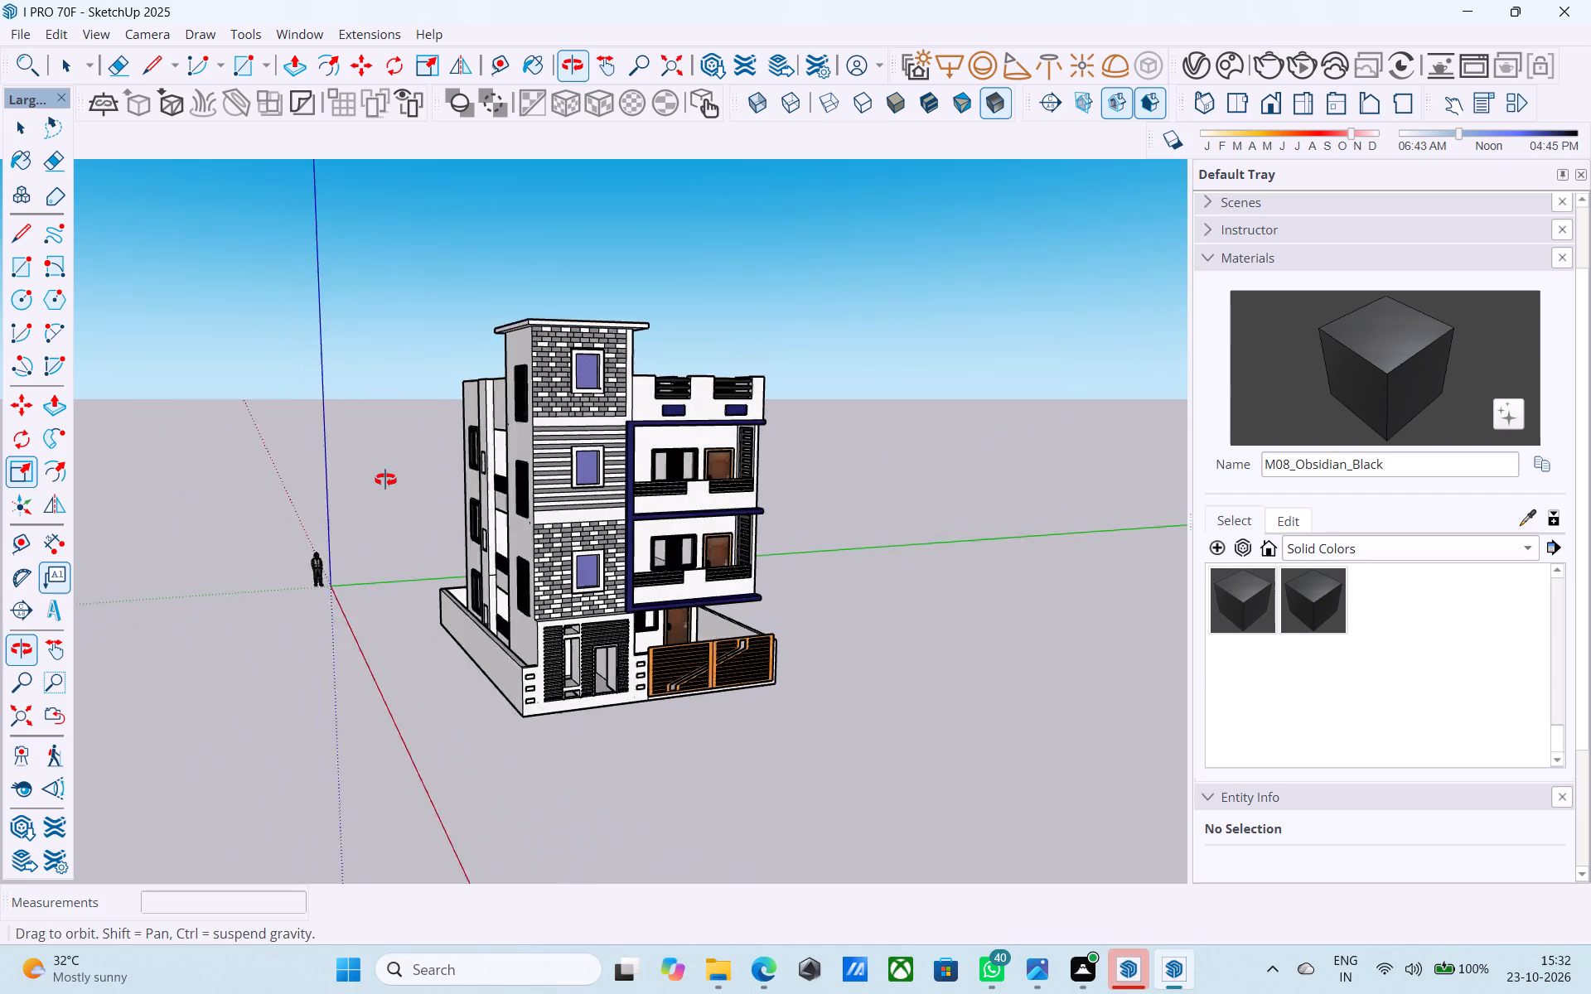
{"action": "middle_click_drag", "start_coordinate": [385, 480], "coordinate": [384, 480]}
{"action": "middle_click_drag", "start_coordinate": [680, 499], "coordinate": [470, 531]}
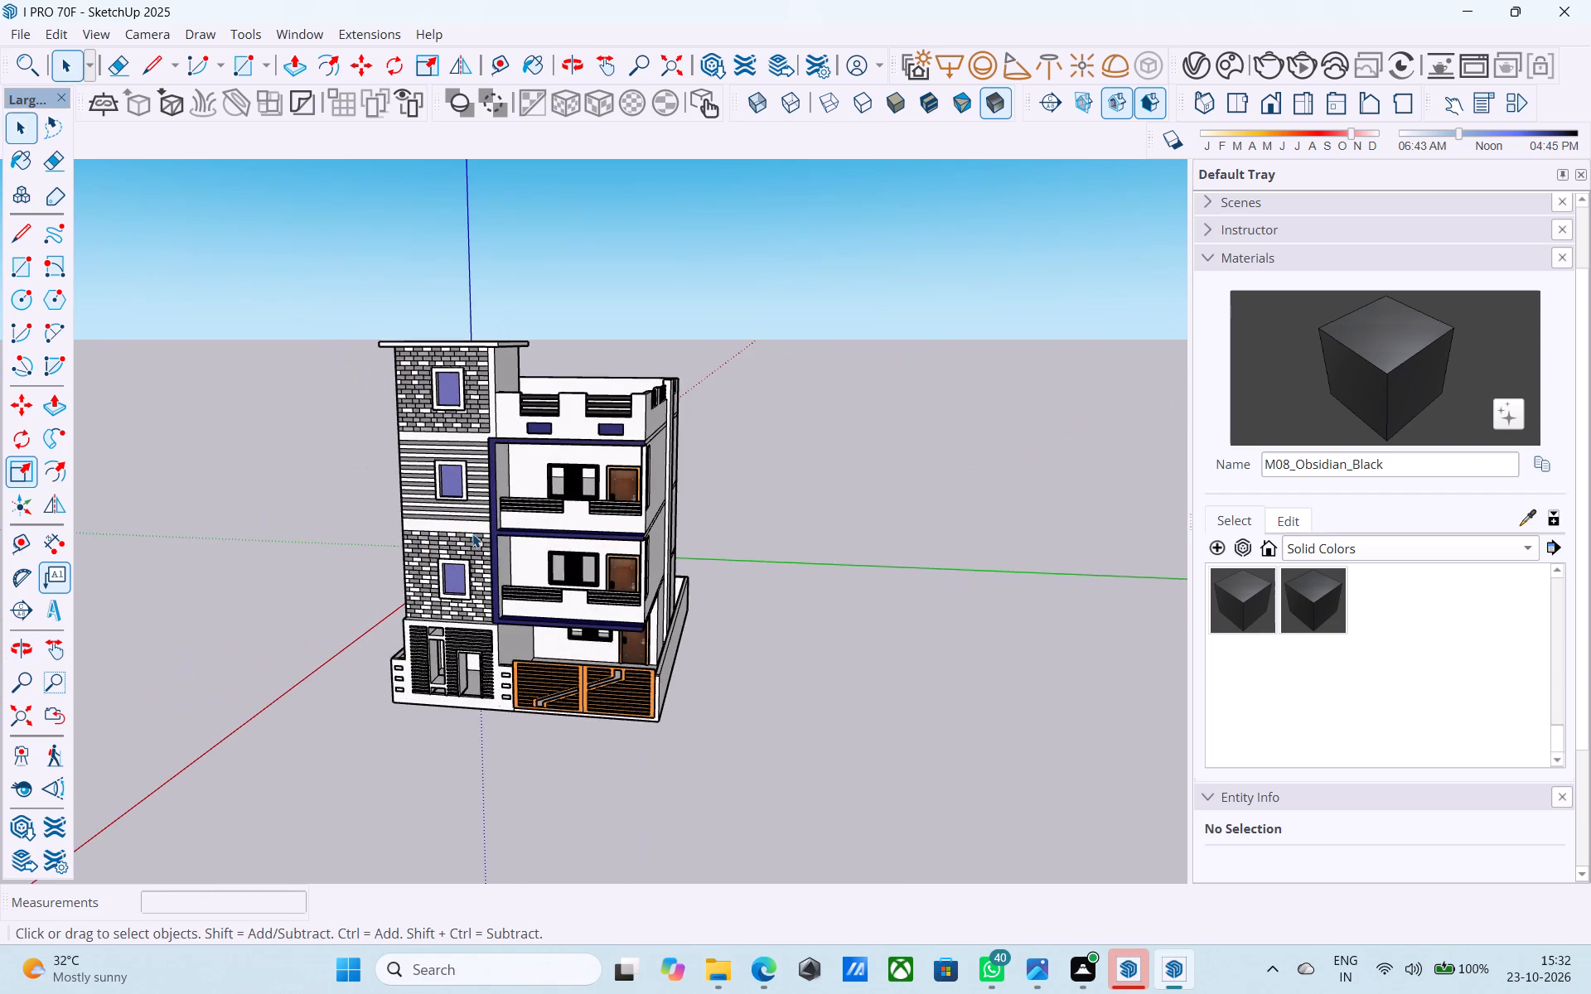
{"action": "middle_click_drag", "start_coordinate": [482, 538], "coordinate": [826, 521]}
{"action": "scroll", "coordinate": [931, 499], "scroll_direction": "up", "scroll_amount": 5}
{"action": "scroll", "coordinate": [929, 490], "scroll_direction": "down", "scroll_amount": 4}
{"action": "middle_click_drag", "start_coordinate": [928, 490], "coordinate": [1081, 500]}
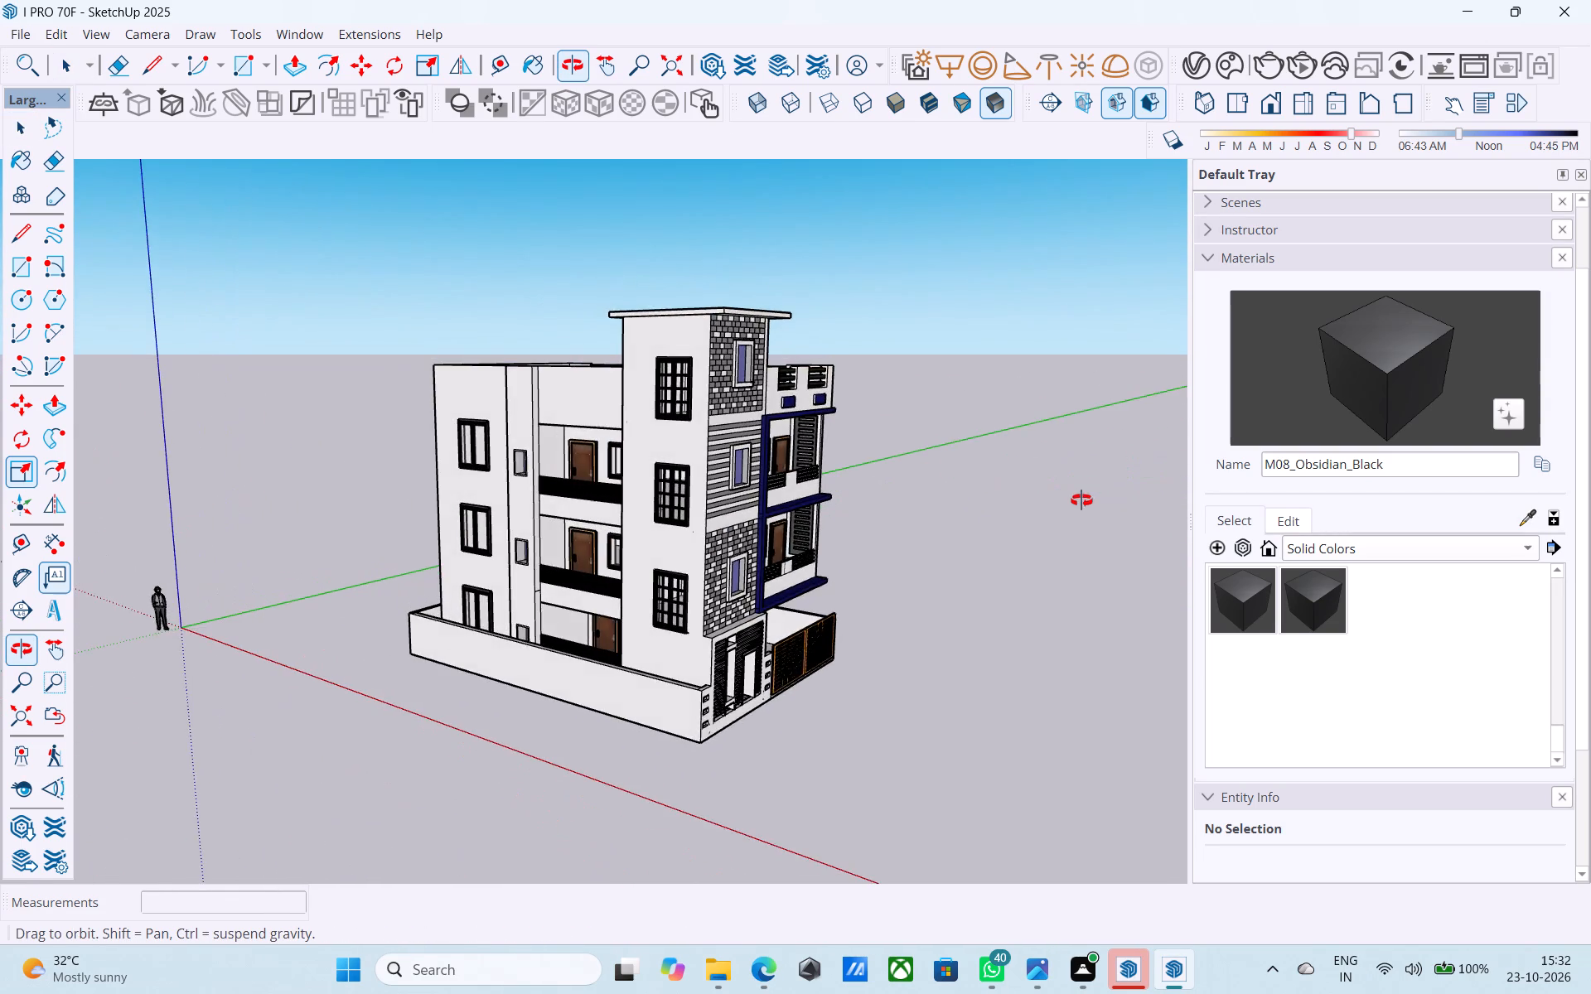
{"action": "middle_click_drag", "start_coordinate": [1081, 500], "coordinate": [889, 834]}
{"action": "middle_click_drag", "start_coordinate": [663, 449], "coordinate": [638, 686]}
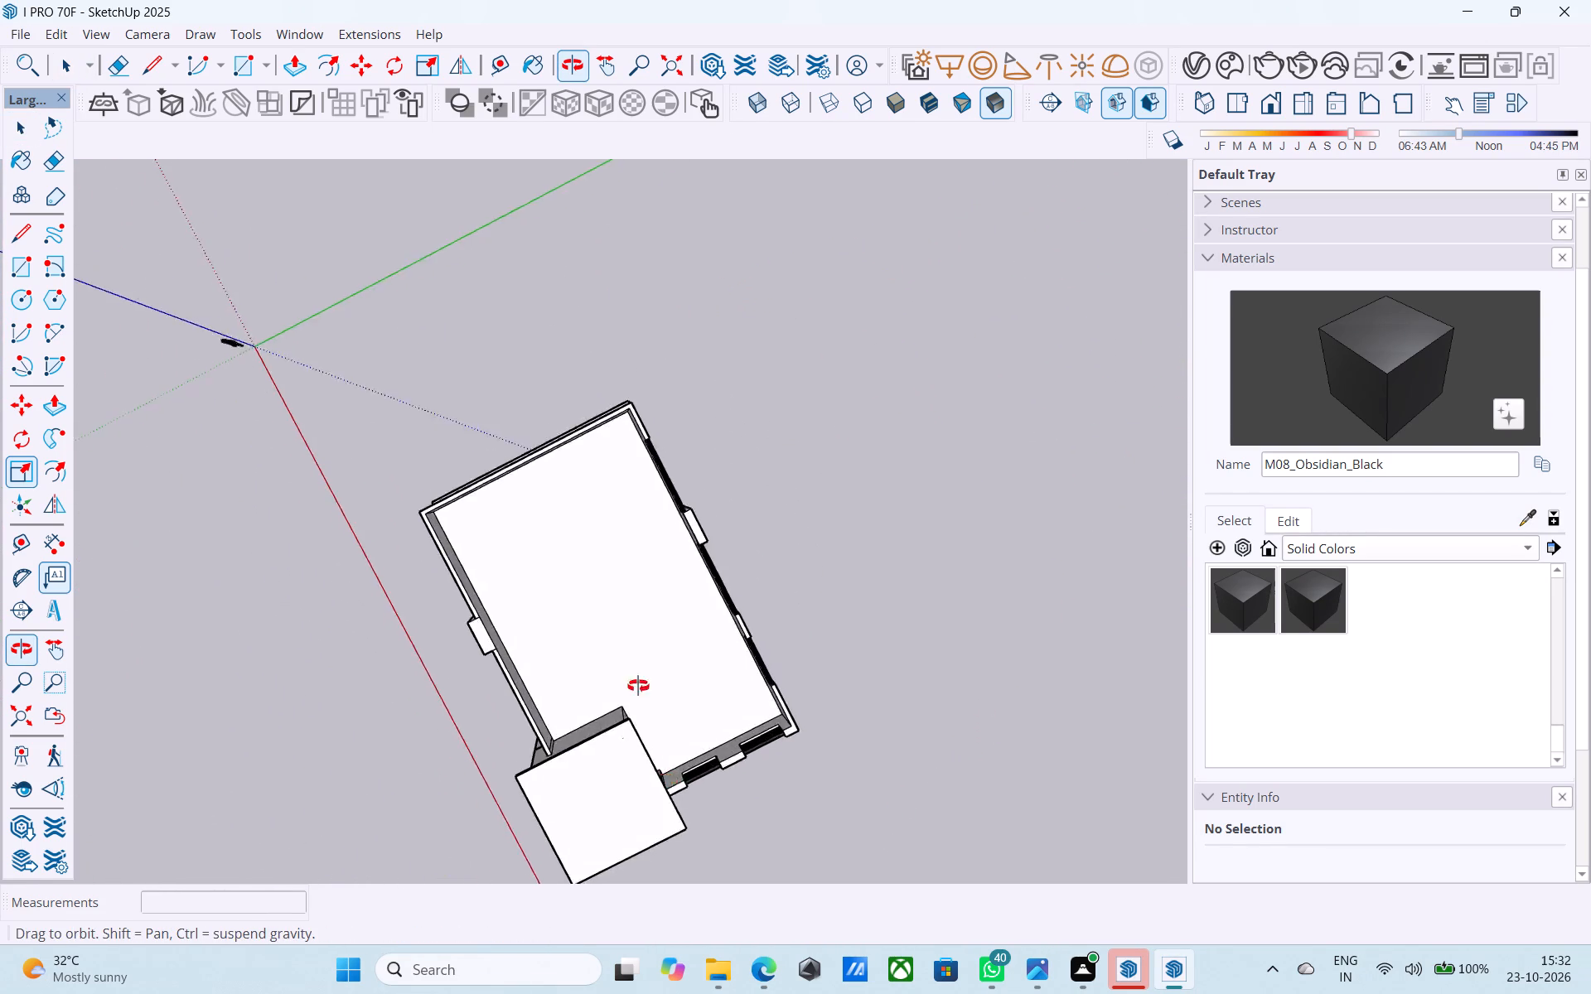
{"action": "middle_click_drag", "start_coordinate": [638, 686], "coordinate": [546, 369]}
{"action": "middle_click_drag", "start_coordinate": [675, 620], "coordinate": [701, 368]}
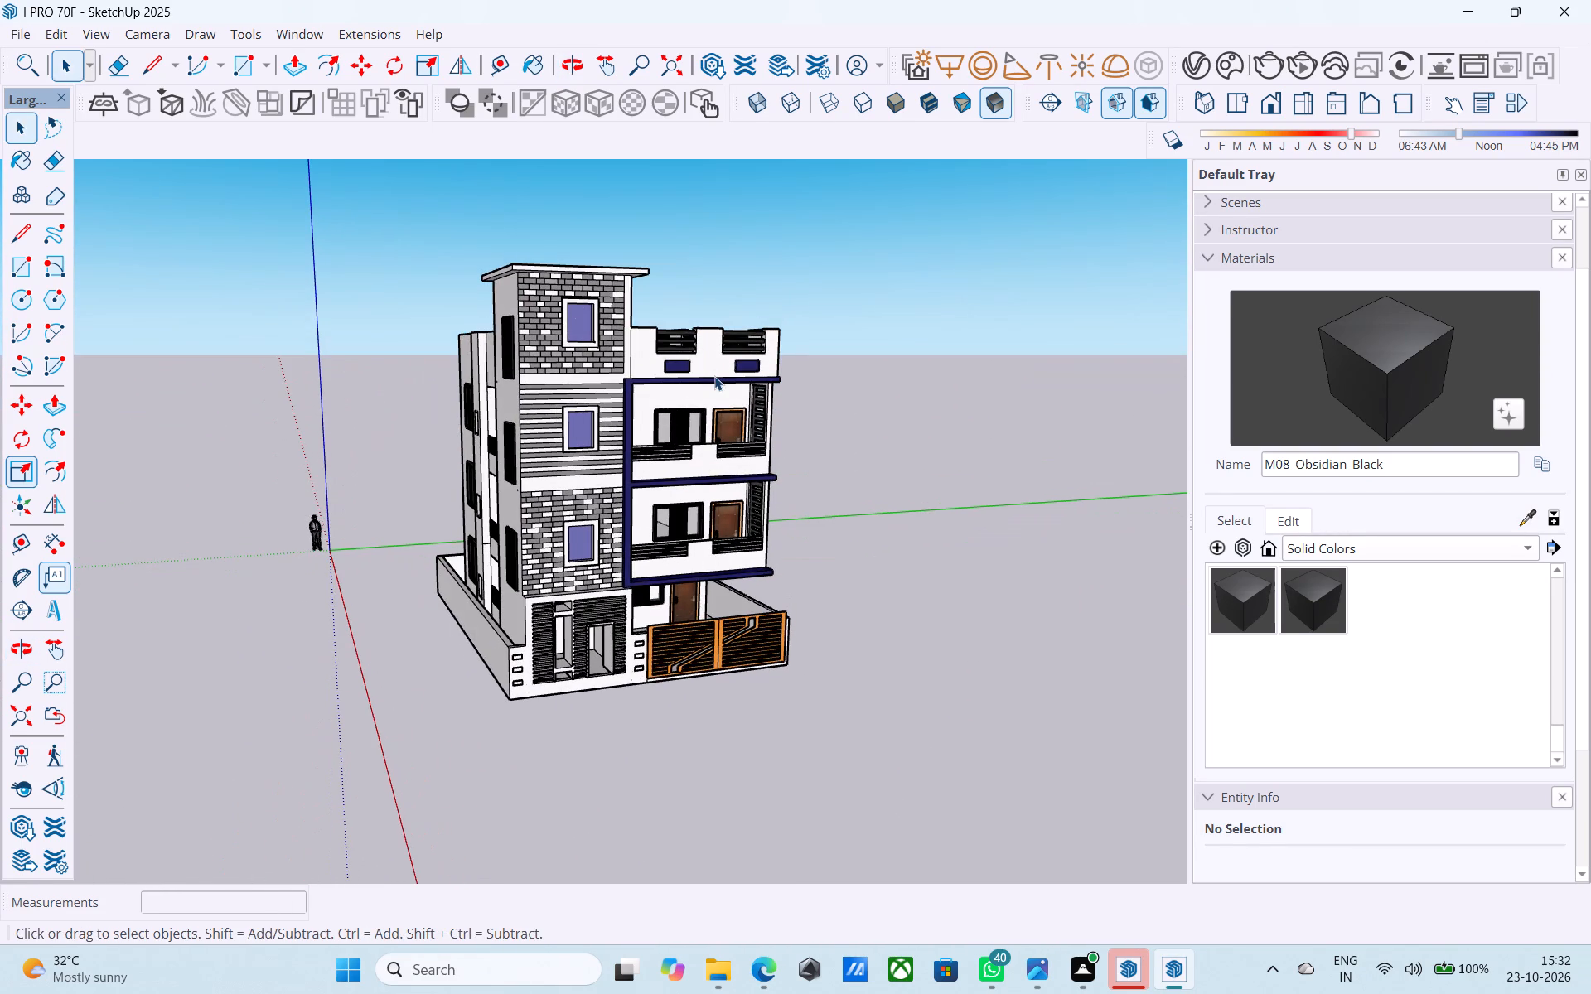
Save the house model.
{"action": "key", "text": "ctrl+s"}
{"action": "key", "text": "space"}
Examine the front, the pilastered side wall and the rear wall of the house, including the roof parapet.
{"action": "middle_click_drag", "start_coordinate": [698, 395], "coordinate": [922, 381]}
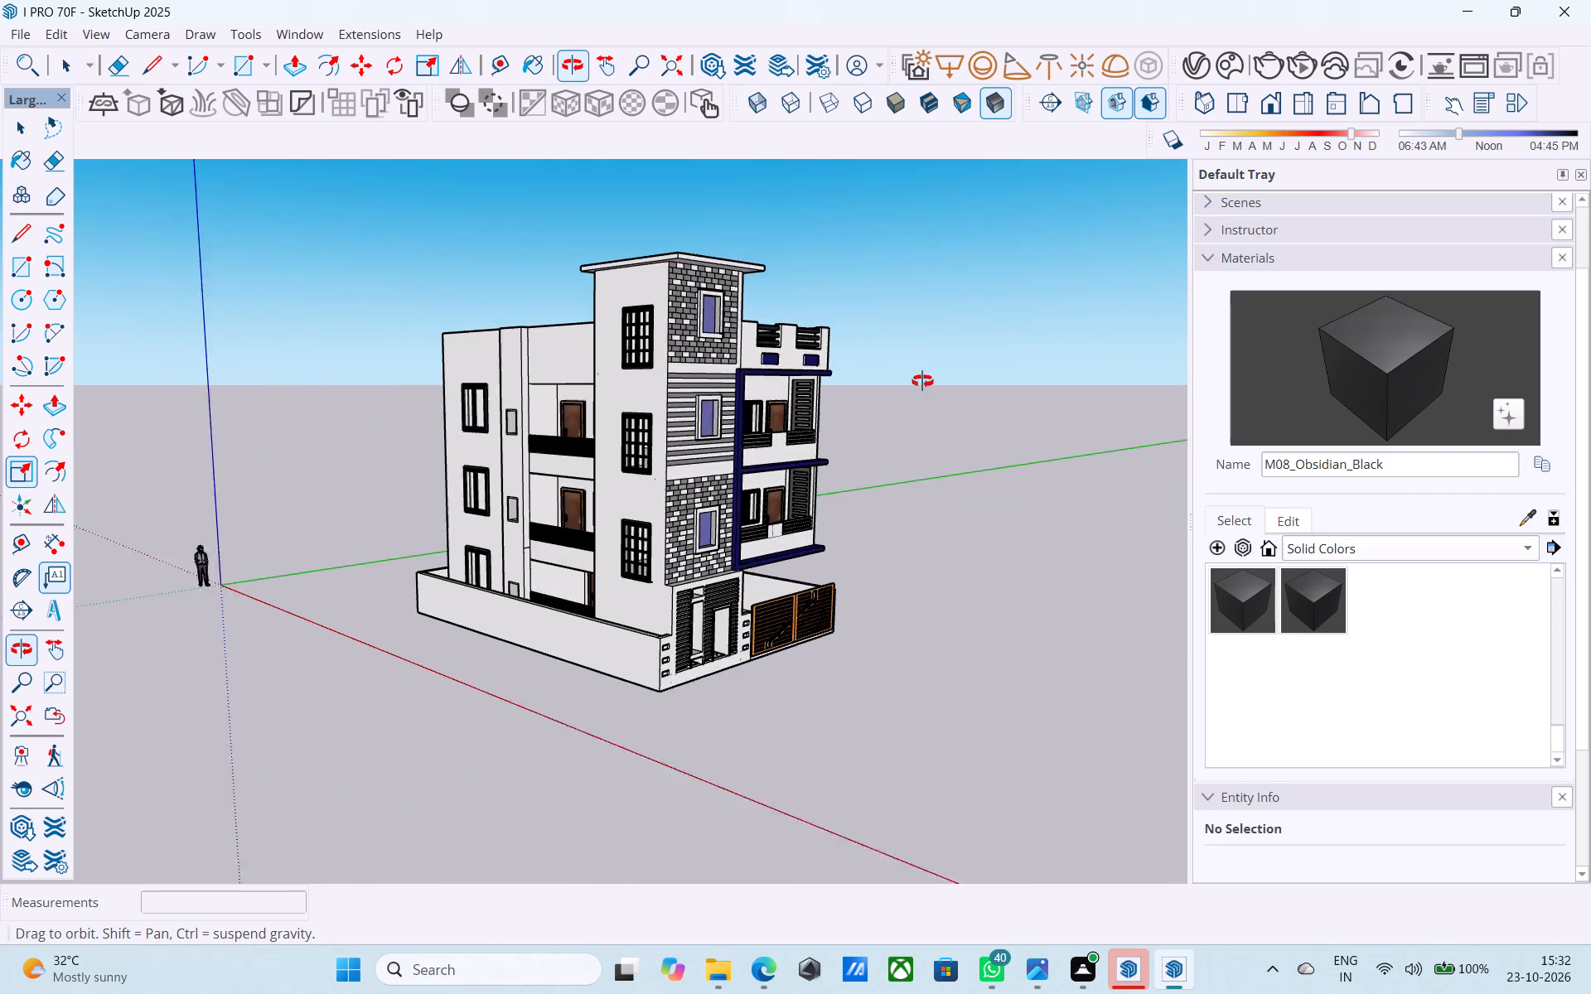
{"action": "middle_click_drag", "start_coordinate": [922, 381], "coordinate": [922, 382]}
{"action": "scroll", "coordinate": [921, 382], "scroll_direction": "up", "scroll_amount": 2}
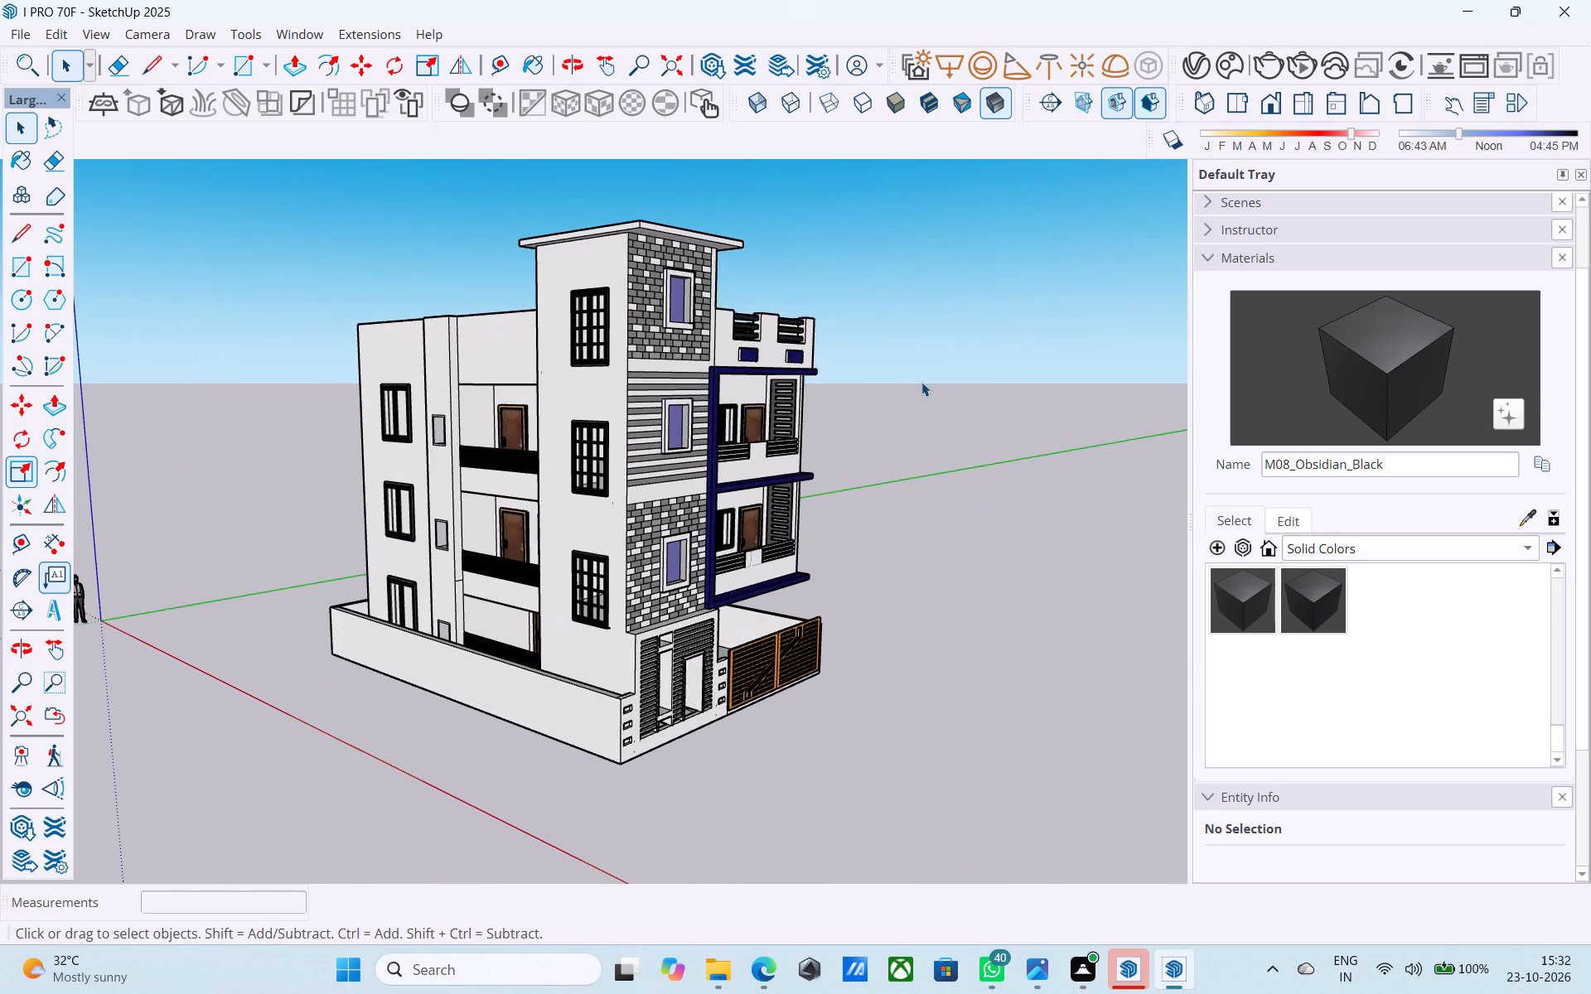
{"action": "middle_click_drag", "start_coordinate": [831, 387], "coordinate": [685, 377]}
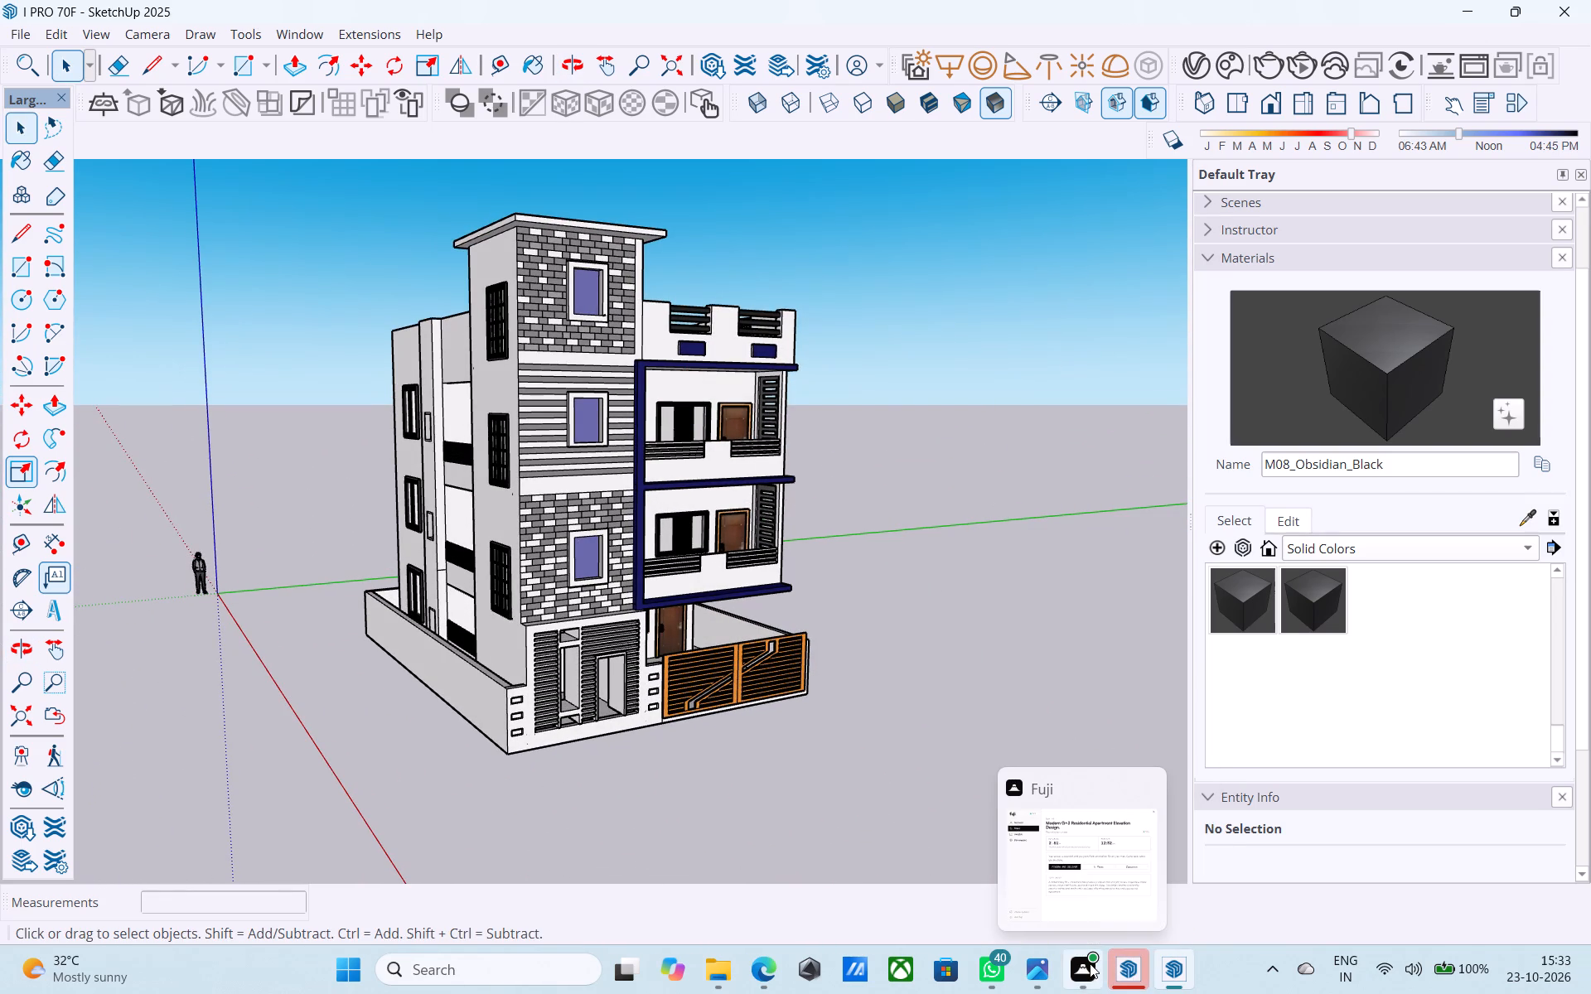
{"action": "scroll", "coordinate": [770, 373], "scroll_direction": "down", "scroll_amount": 4}
{"action": "middle_click_drag", "start_coordinate": [757, 391], "coordinate": [414, 433]}
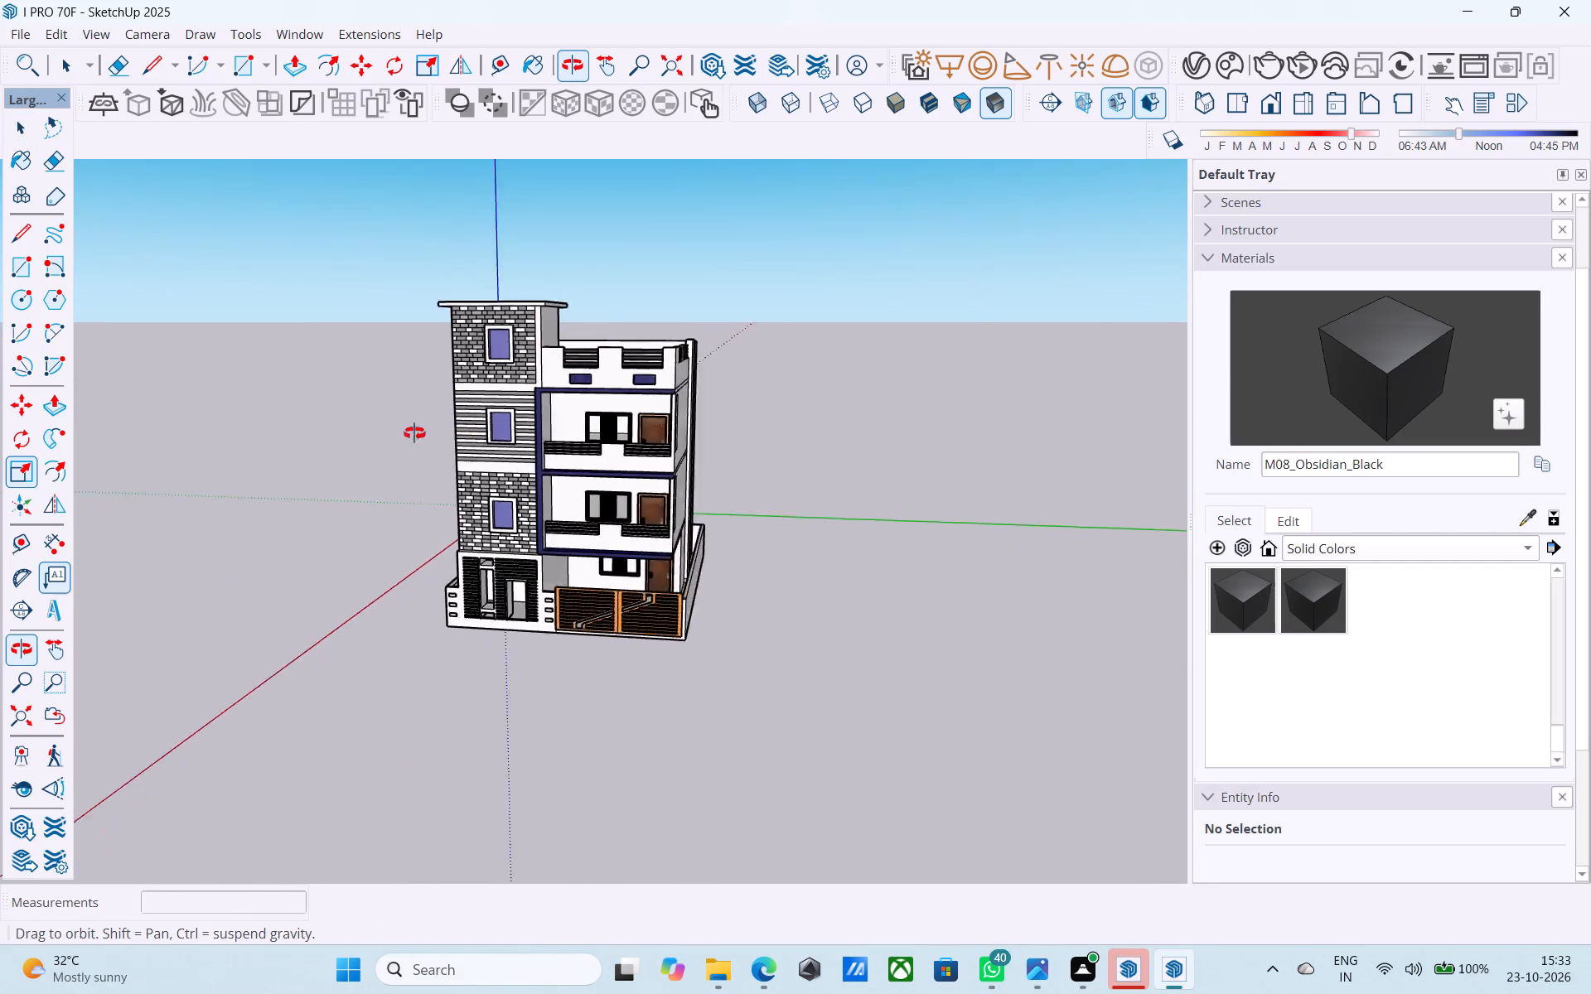
{"action": "middle_click_drag", "start_coordinate": [414, 433], "coordinate": [308, 446]}
{"action": "middle_click_drag", "start_coordinate": [578, 577], "coordinate": [222, 555]}
{"action": "scroll", "coordinate": [496, 495], "scroll_direction": "up", "scroll_amount": 3}
{"action": "middle_click_drag", "start_coordinate": [529, 453], "coordinate": [485, 618]}
{"action": "middle_click_drag", "start_coordinate": [569, 557], "coordinate": [689, 648], "text": "shift"}
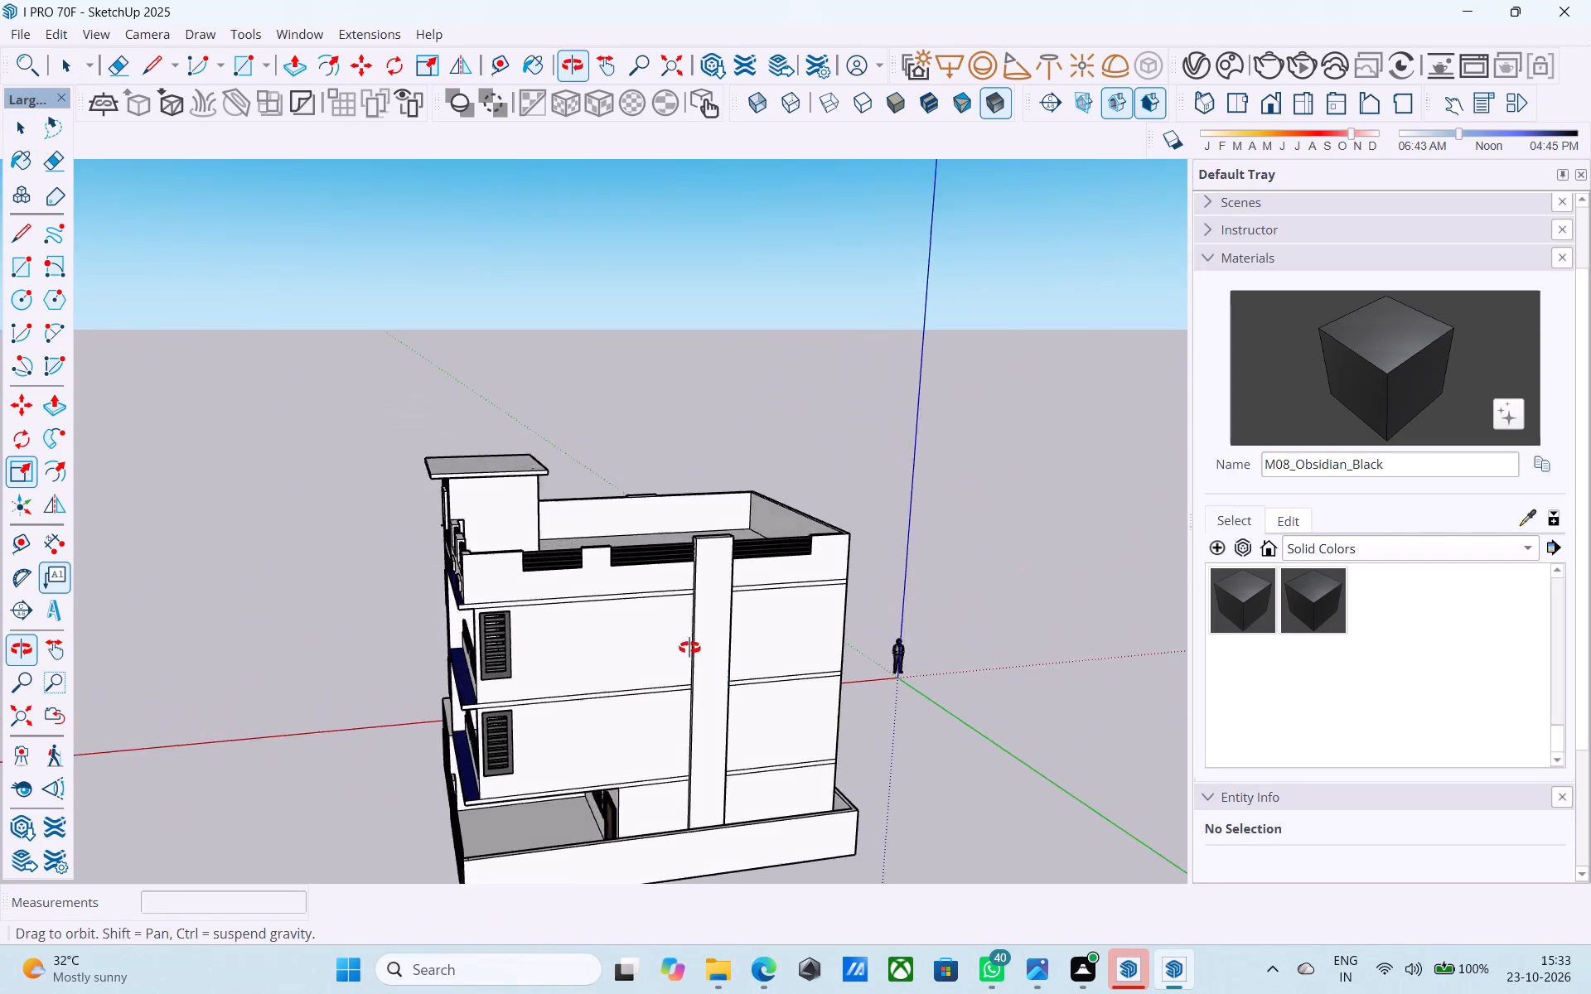
{"action": "middle_click_drag", "start_coordinate": [689, 648], "coordinate": [325, 637], "text": "shift"}
{"action": "middle_click_drag", "start_coordinate": [392, 624], "coordinate": [433, 602]}
{"action": "middle_click_drag", "start_coordinate": [530, 695], "coordinate": [519, 556], "text": "shift"}
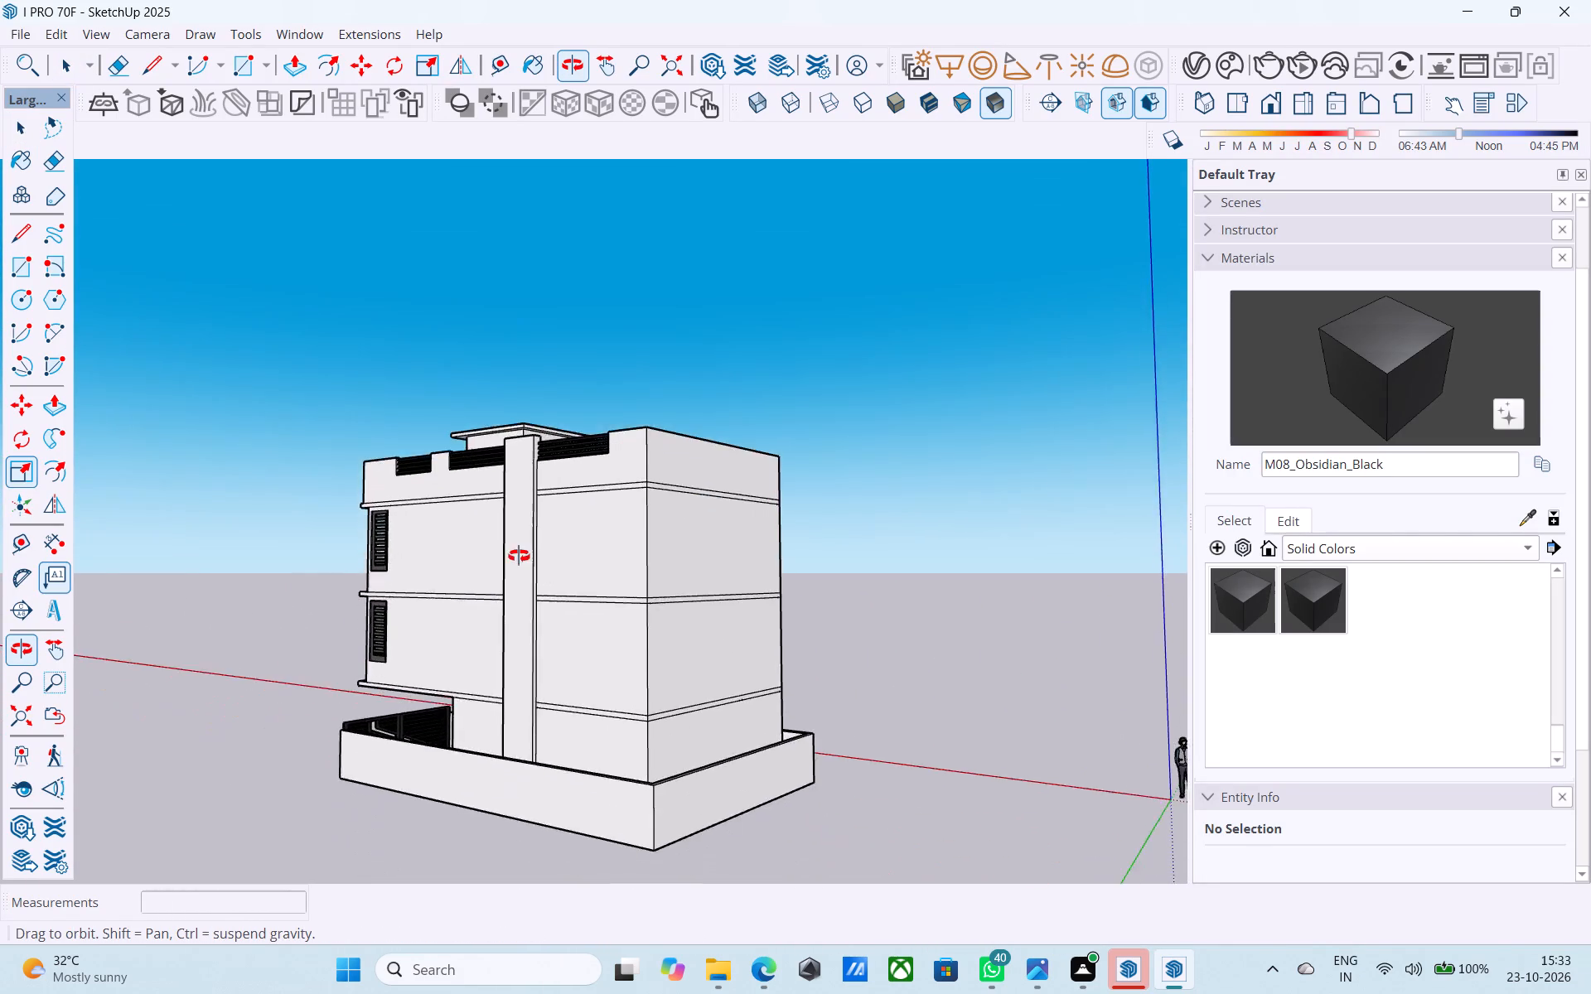
{"action": "middle_click_drag", "start_coordinate": [519, 556], "coordinate": [1207, 668], "text": "shift"}
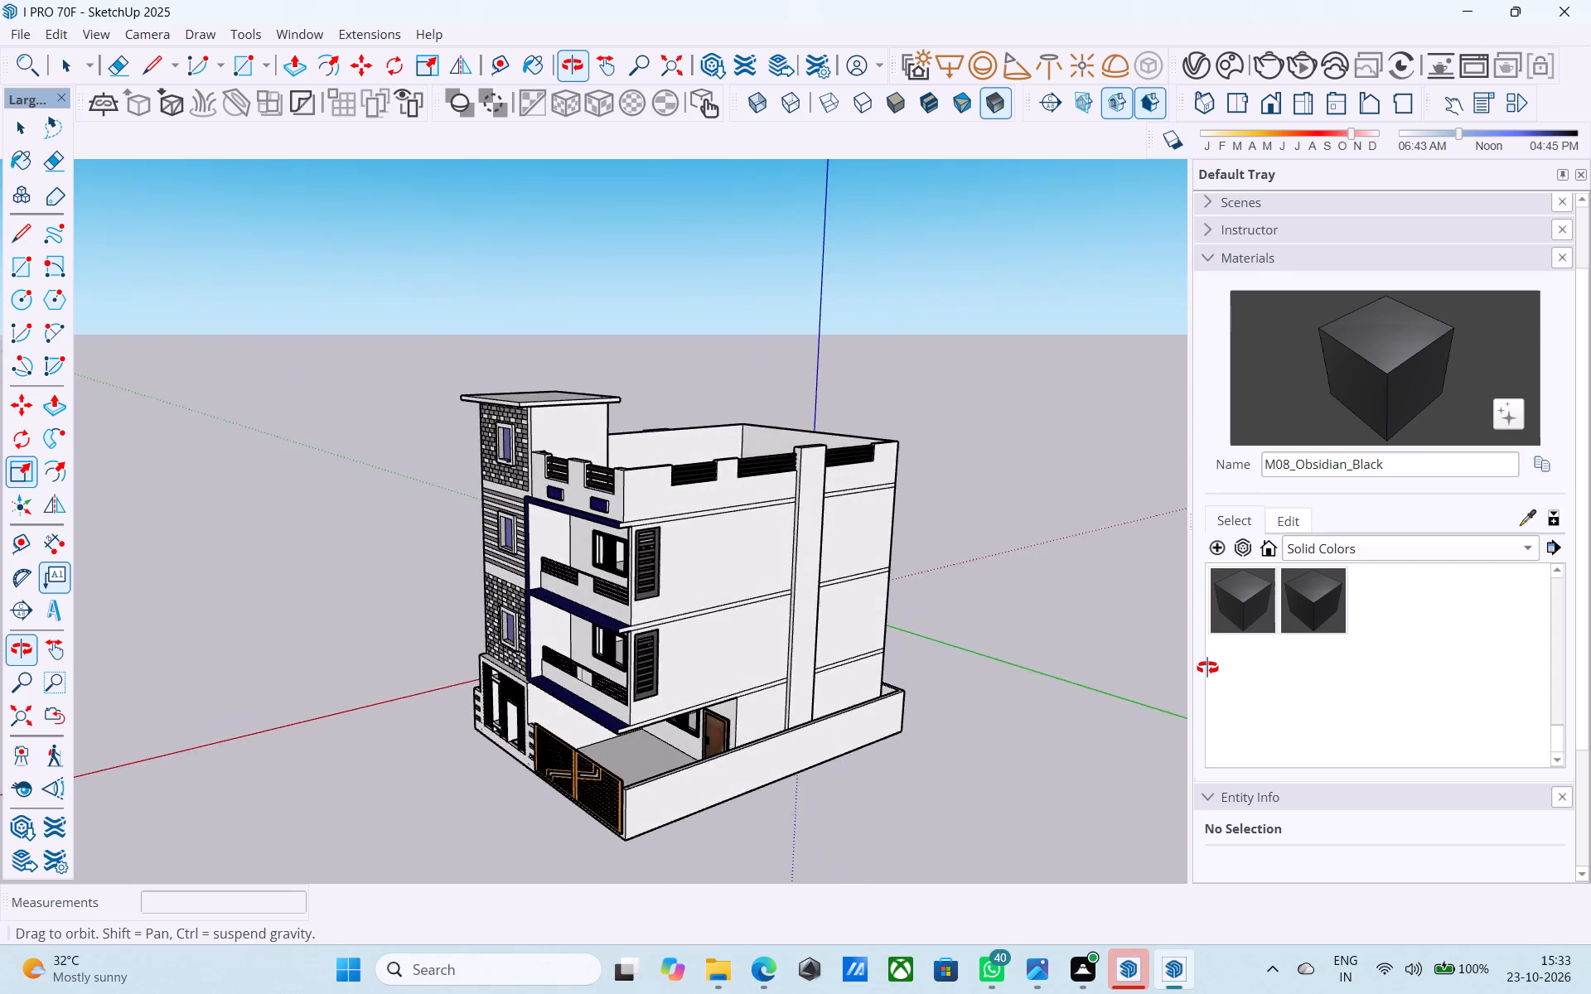
Inside the house group, extrude the lowest floor band 6" outward between the side-wall pilaster and rear corner, and across the rear wall.
{"action": "middle_click_drag", "start_coordinate": [1207, 668], "coordinate": [701, 542], "text": "shift"}
{"action": "middle_click_drag", "start_coordinate": [695, 707], "coordinate": [704, 598]}
{"action": "scroll", "coordinate": [704, 598], "scroll_direction": "up", "scroll_amount": 12}
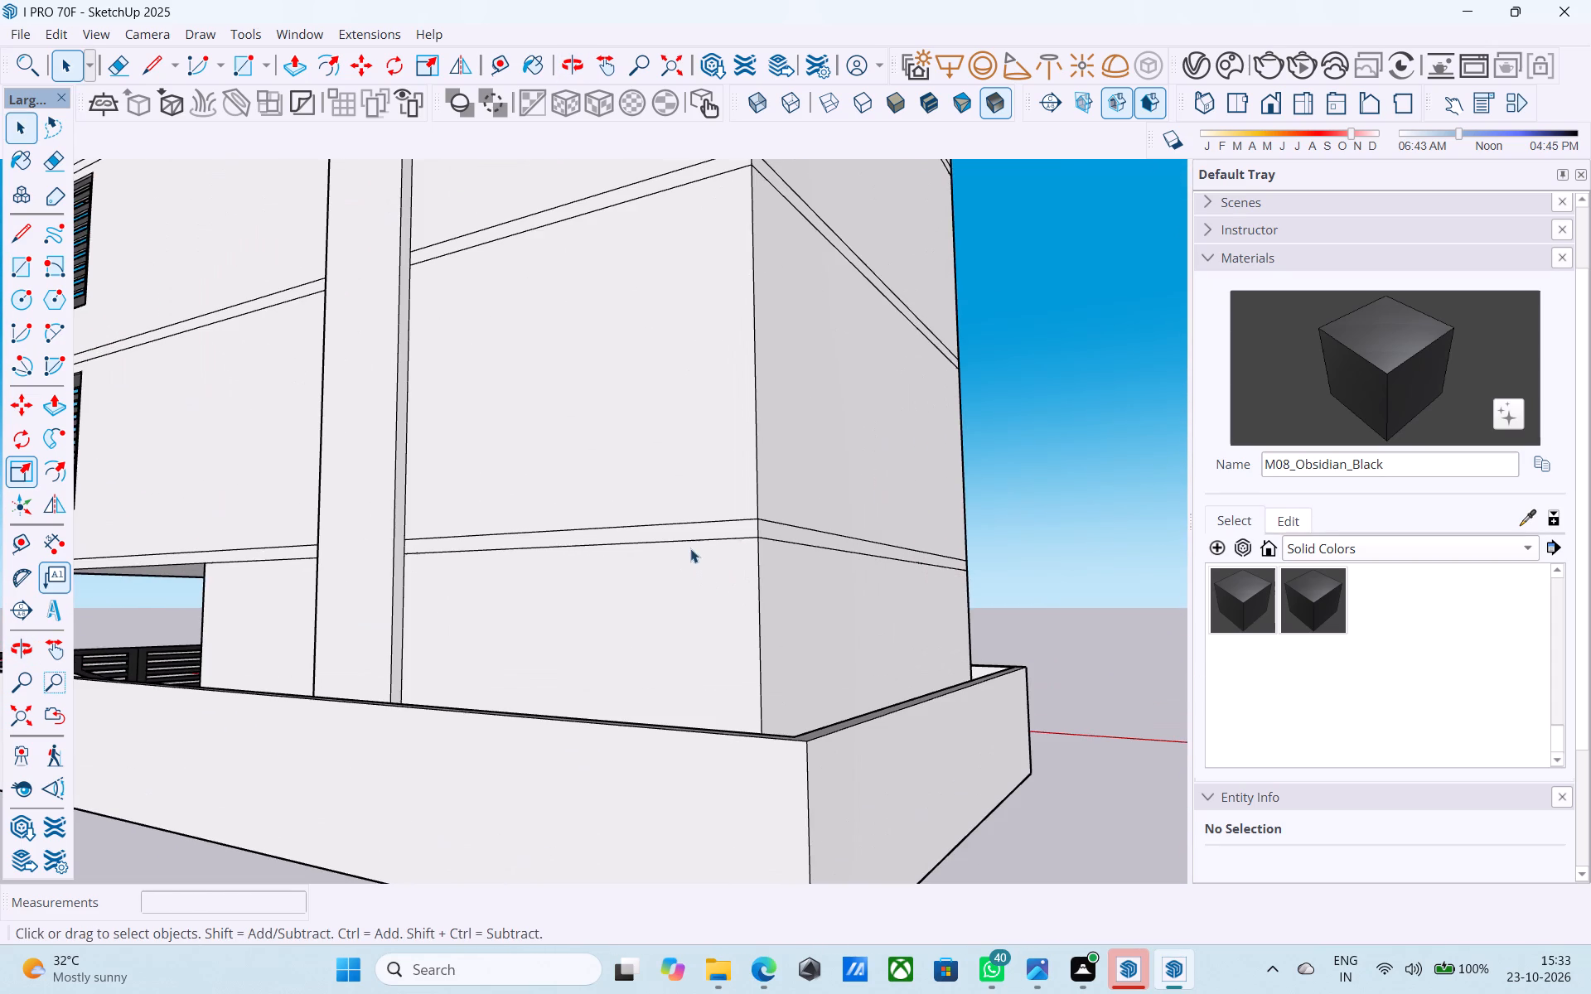
{"action": "left_click", "coordinate": [688, 535]}
{"action": "double_click", "coordinate": [688, 535]}
{"action": "left_click", "coordinate": [682, 531]}
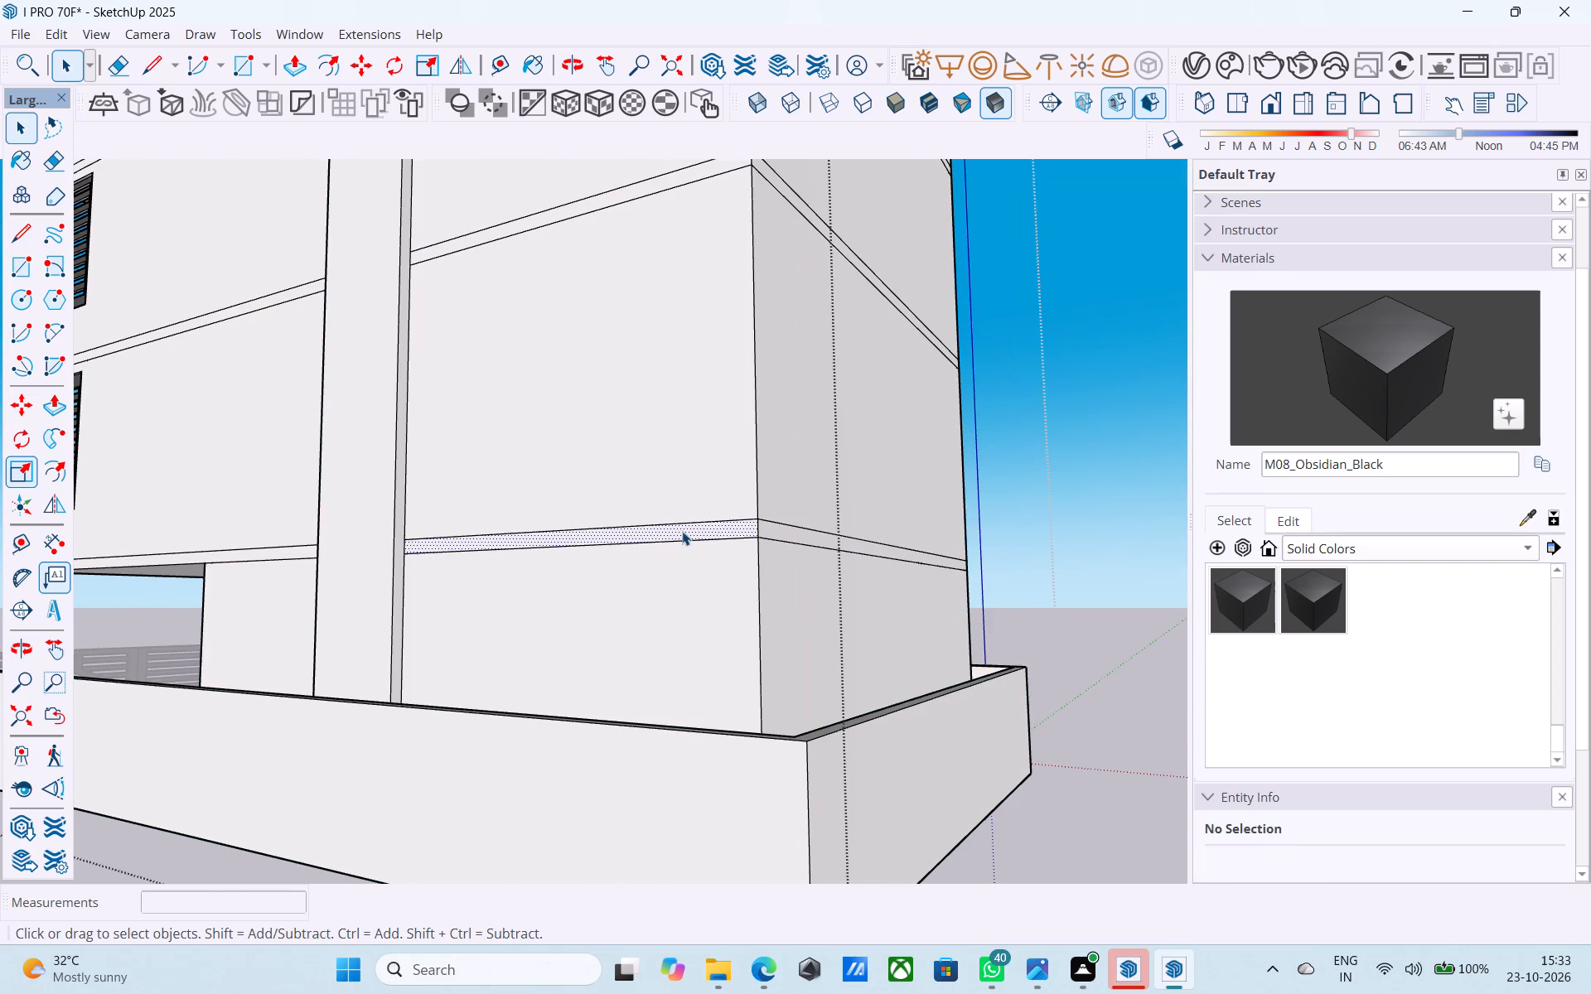
{"action": "key", "text": "p"}
{"action": "left_click", "coordinate": [682, 531]}
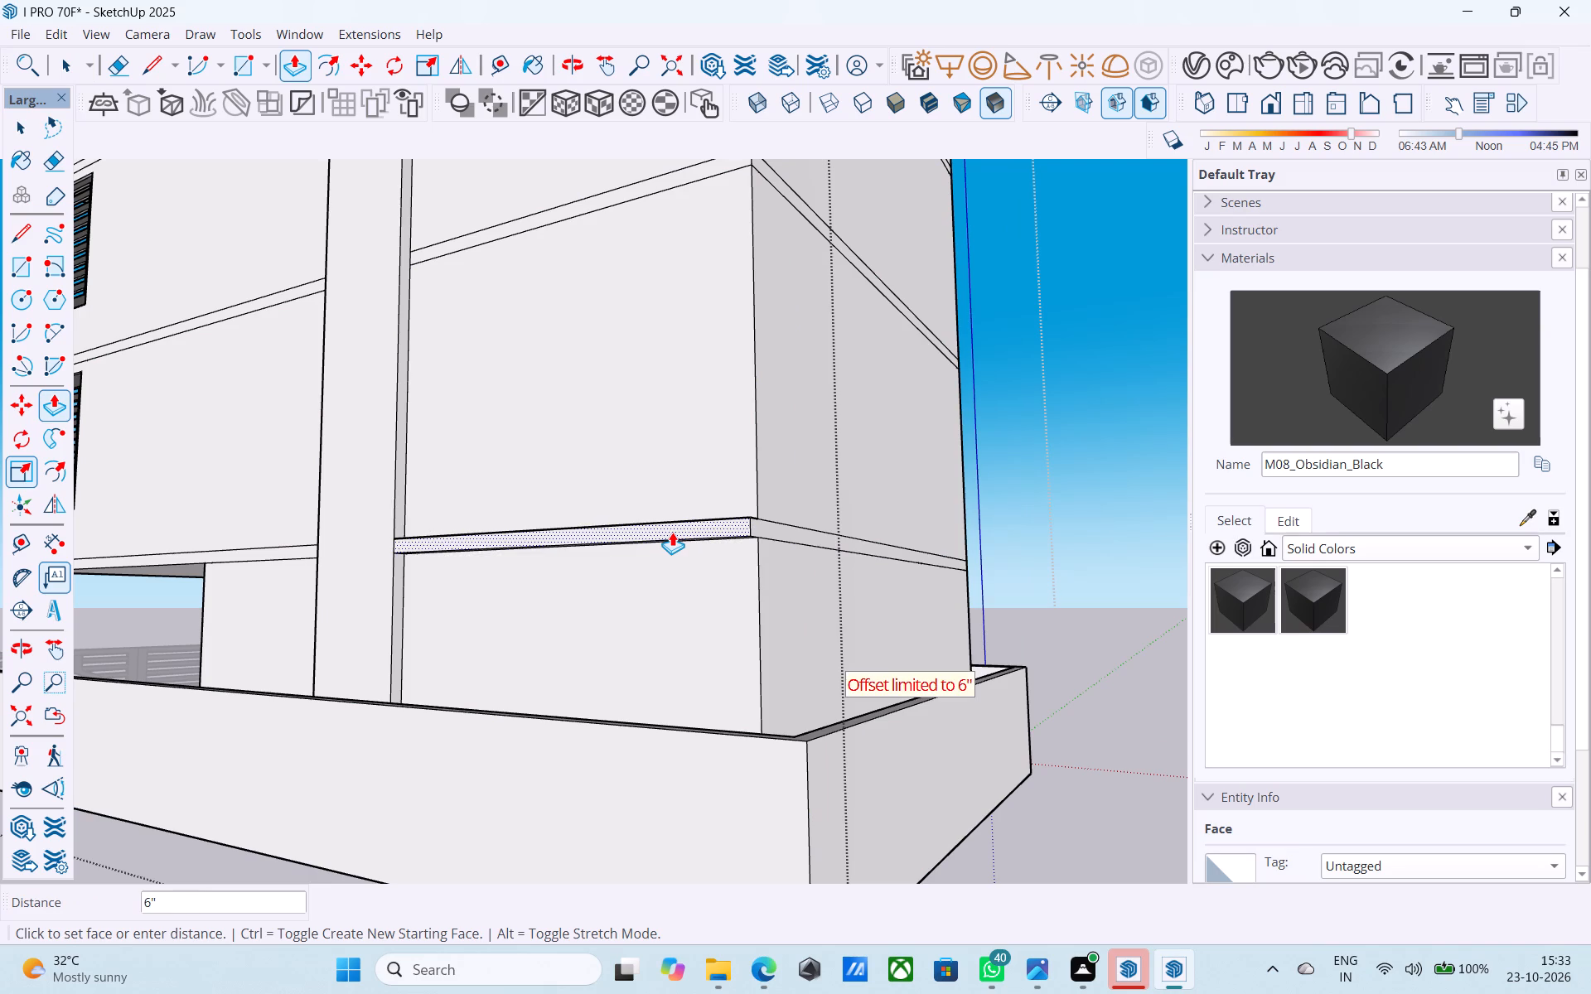
{"action": "left_click", "coordinate": [672, 532]}
{"action": "key", "text": "space"}
{"action": "left_click", "coordinate": [781, 531]}
{"action": "key", "text": "p"}
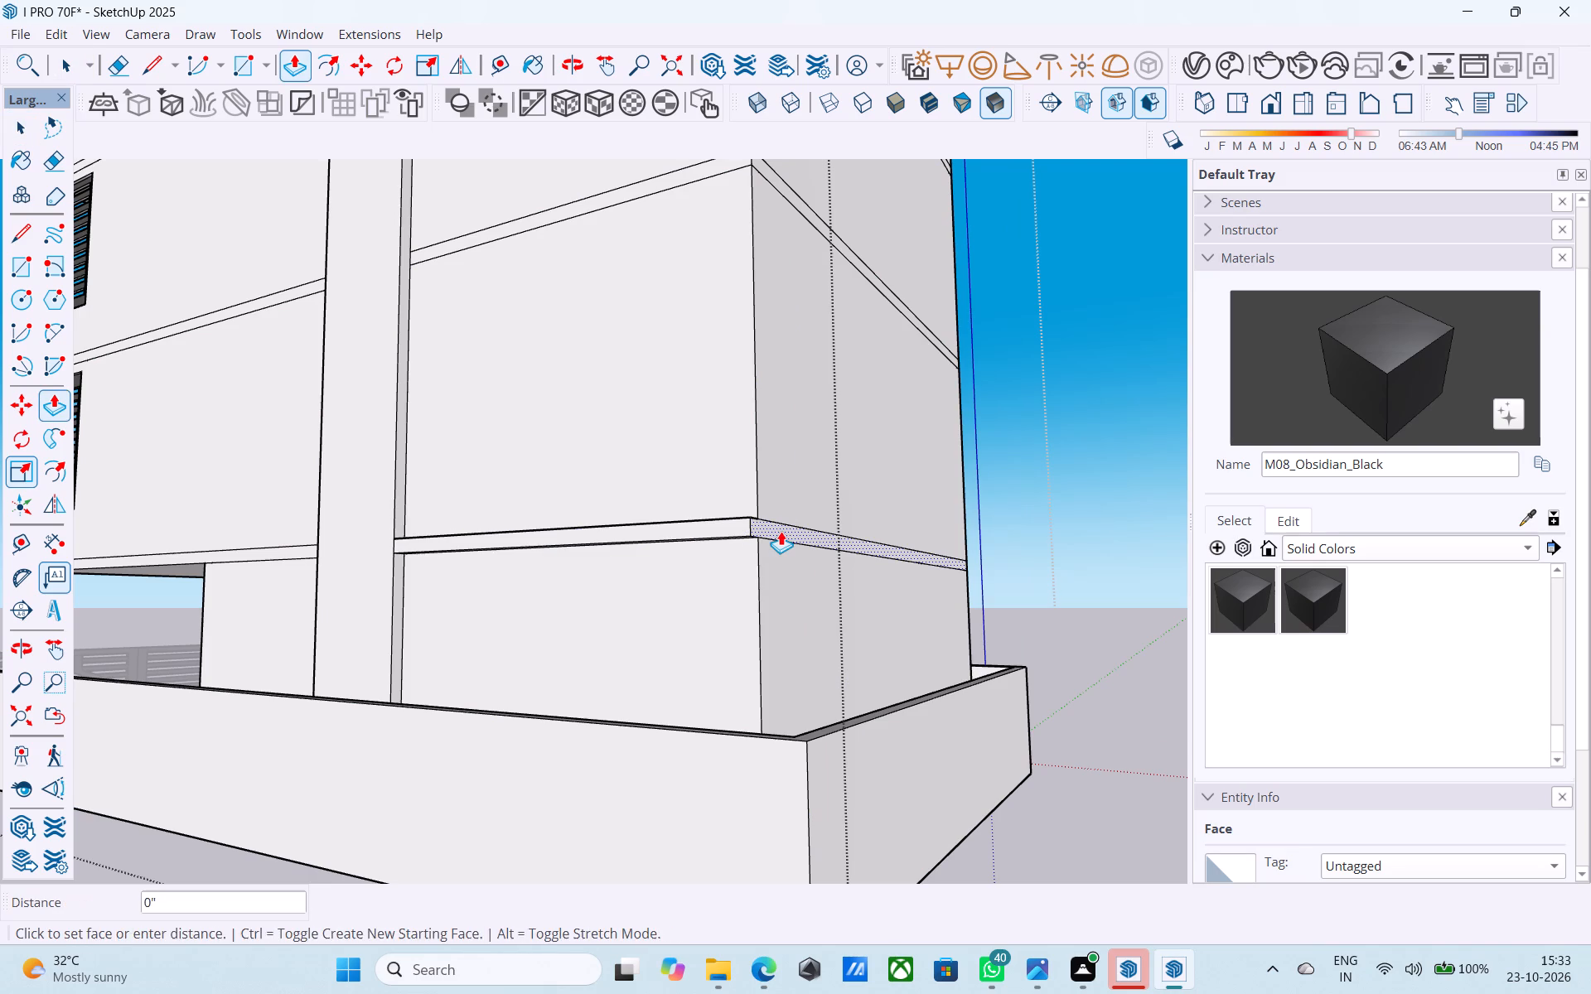
{"action": "double_click", "coordinate": [781, 531]}
Extrude the lowest and middle floor bands 6" on the side wall between the pilaster and the front.
{"action": "scroll", "coordinate": [781, 531], "scroll_direction": "down", "scroll_amount": 5}
{"action": "middle_click_drag", "start_coordinate": [549, 536], "coordinate": [915, 751]}
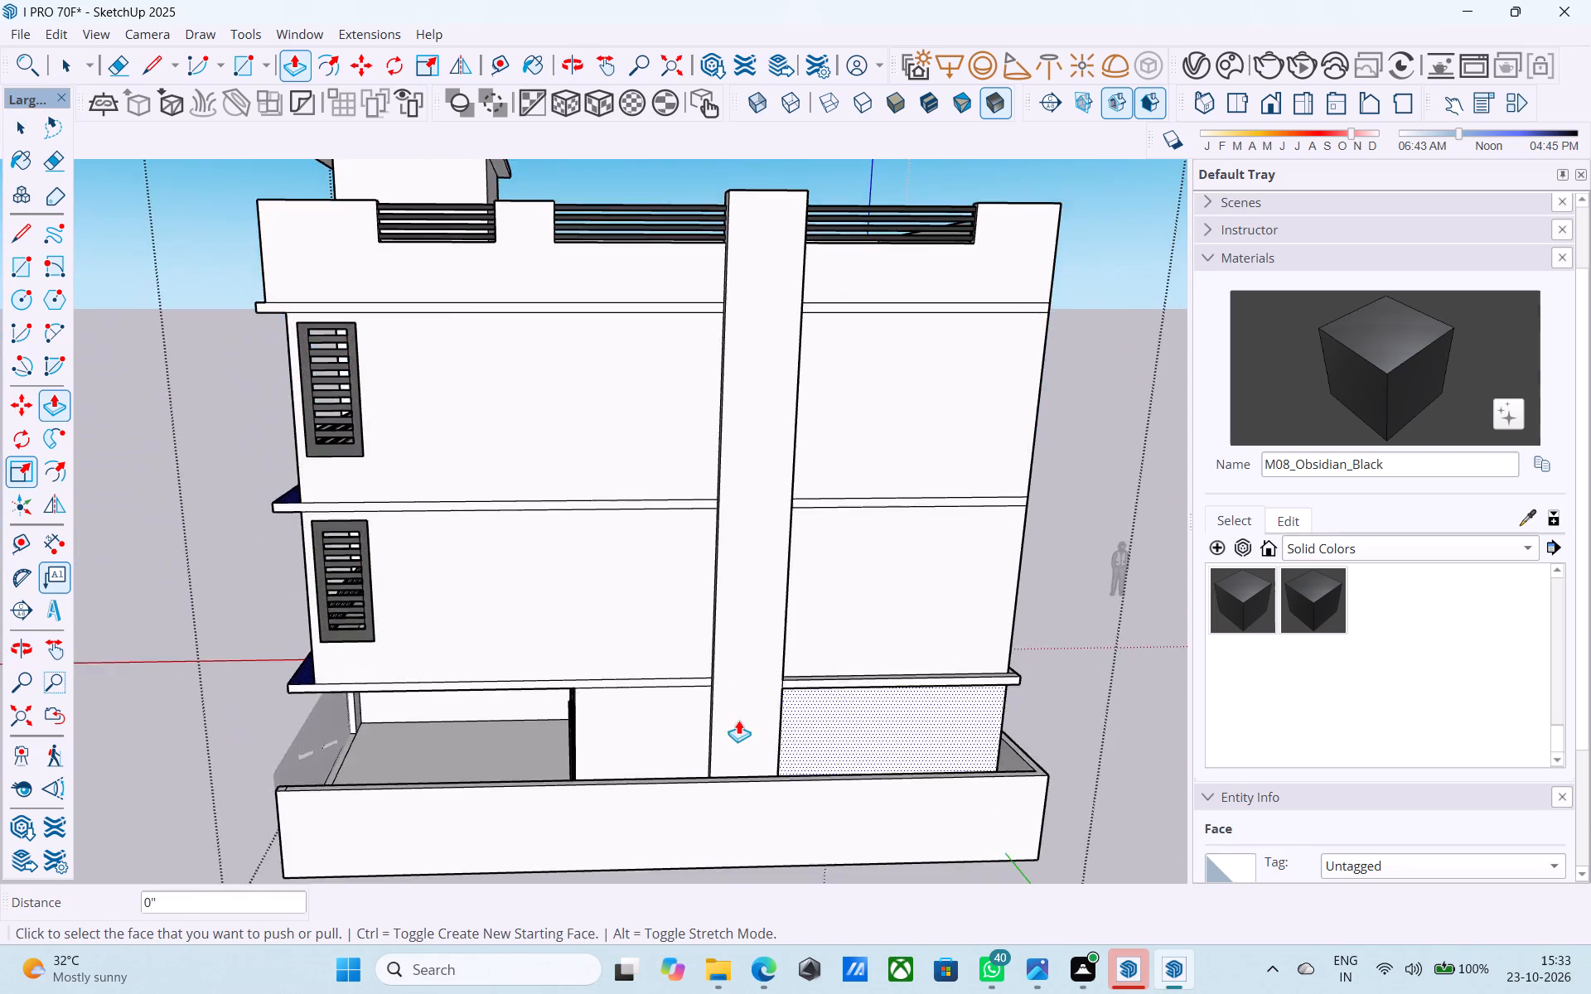
{"action": "scroll", "coordinate": [675, 702], "scroll_direction": "up", "scroll_amount": 8}
{"action": "double_click", "coordinate": [660, 665]}
{"action": "scroll", "coordinate": [663, 656], "scroll_direction": "down", "scroll_amount": 7}
{"action": "middle_click_drag", "start_coordinate": [684, 497], "coordinate": [704, 625], "text": "shift"}
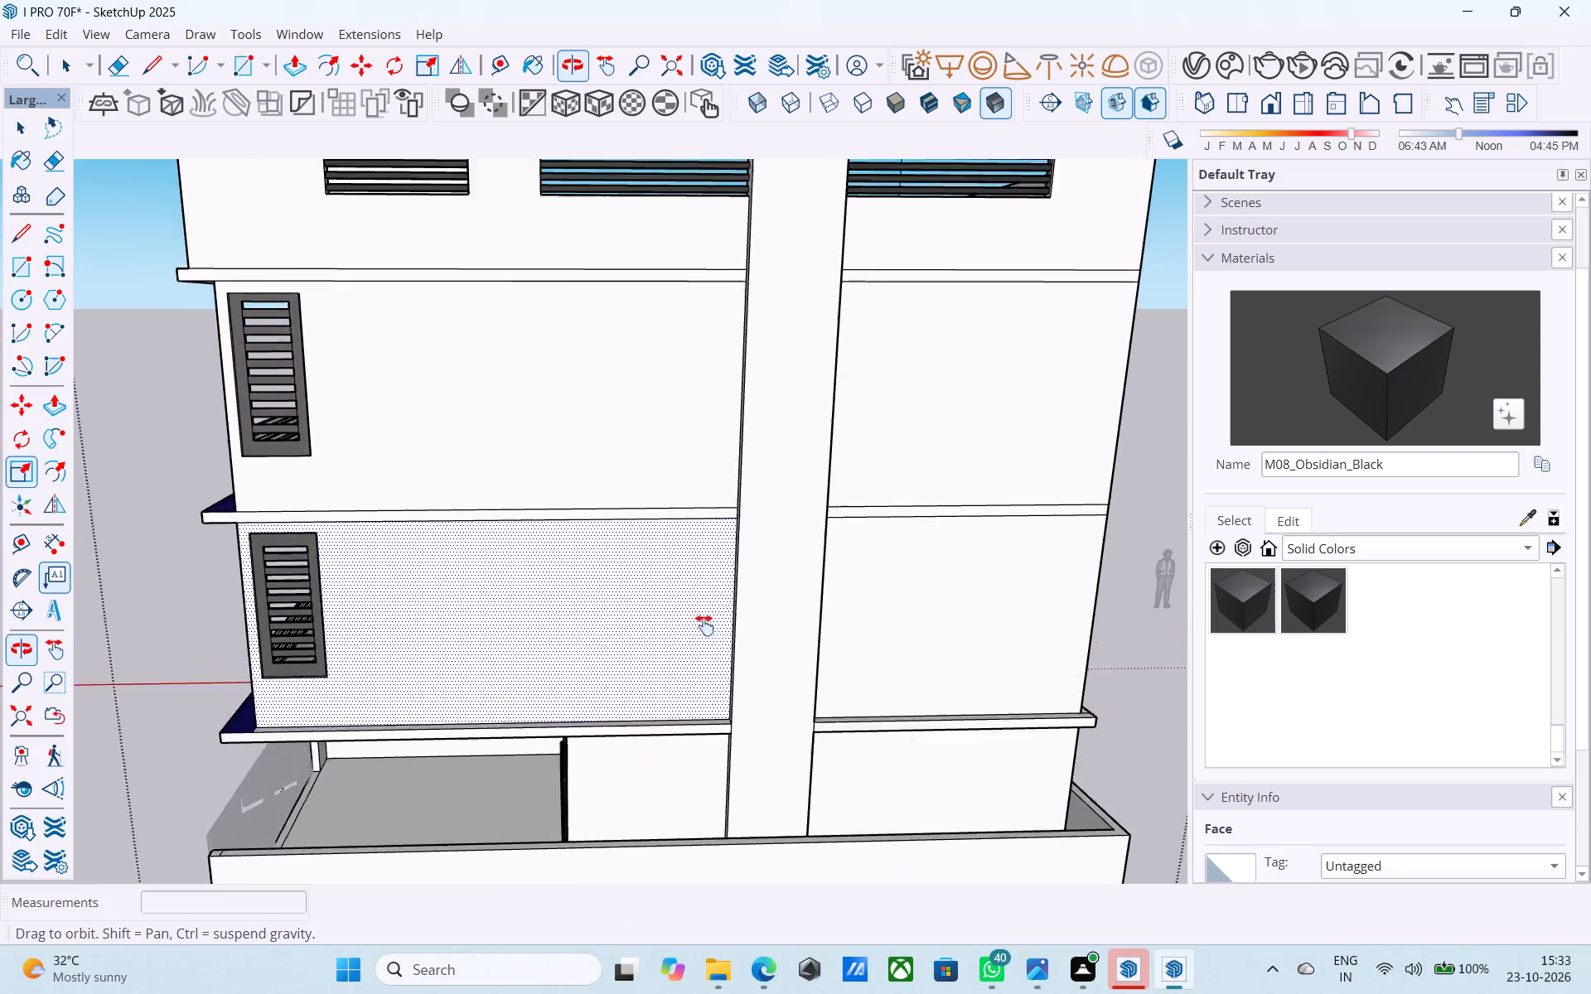
{"action": "middle_click_drag", "start_coordinate": [704, 625], "coordinate": [718, 671], "text": "shift"}
{"action": "scroll", "coordinate": [710, 651], "scroll_direction": "up", "scroll_amount": 4}
{"action": "double_click", "coordinate": [705, 591]}
Extrude the top floor band below the parapet 6" on both sides of the side-wall pilaster.
{"action": "scroll", "coordinate": [700, 555], "scroll_direction": "down", "scroll_amount": 6}
{"action": "middle_click_drag", "start_coordinate": [701, 554], "coordinate": [710, 761], "text": "shift"}
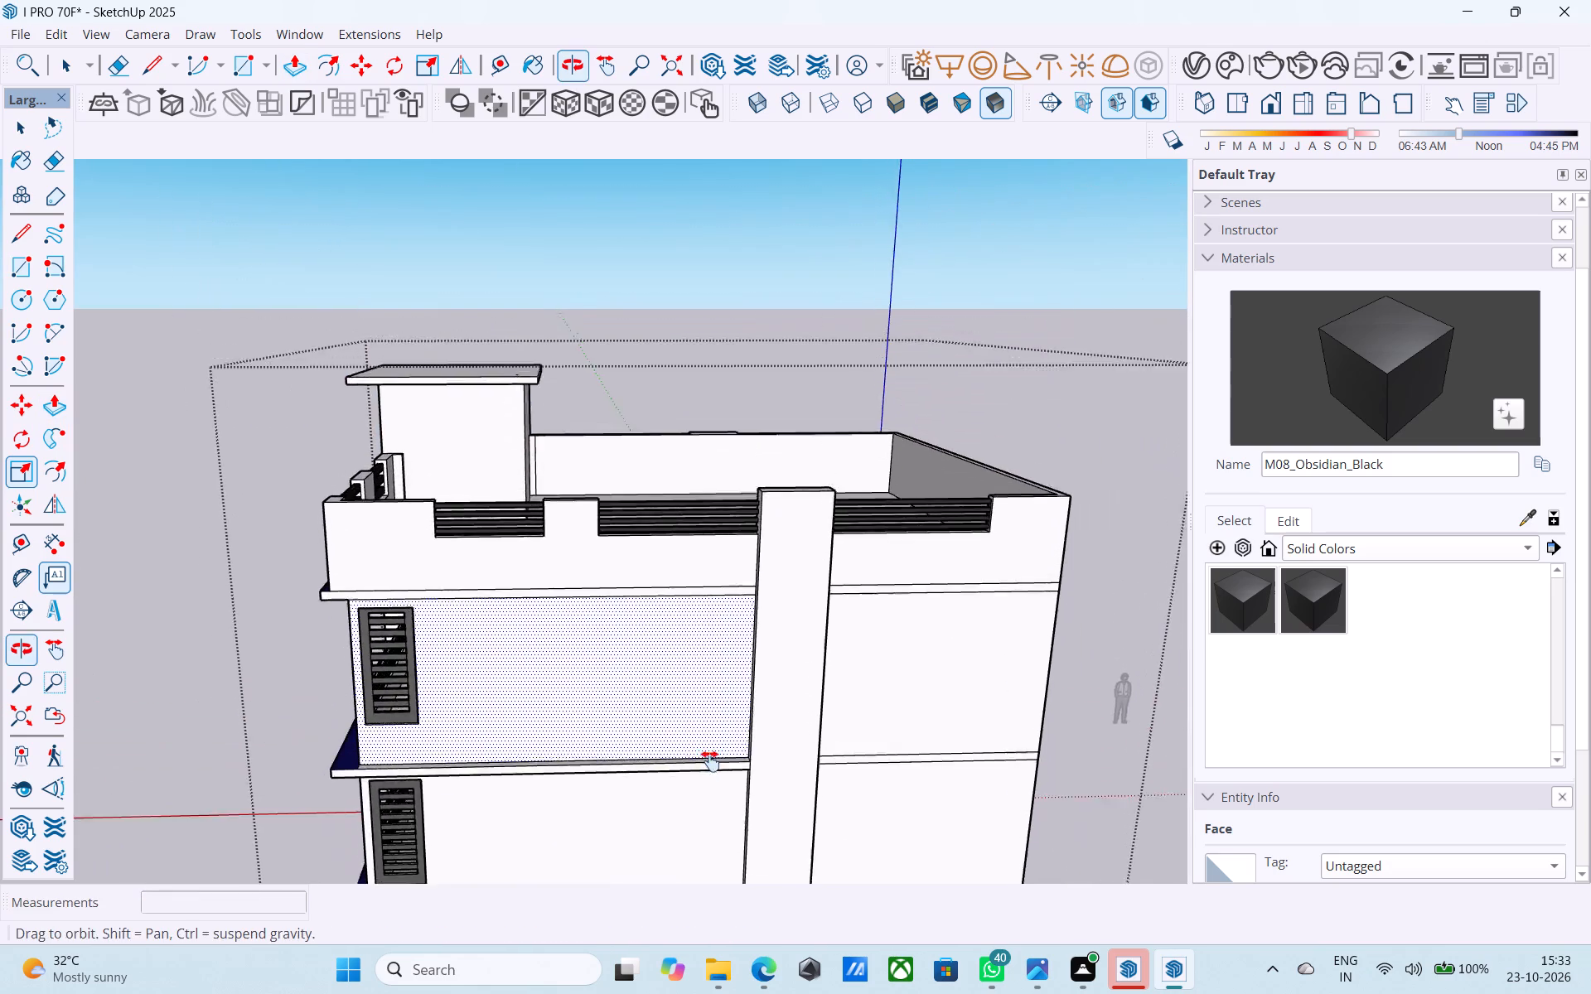
{"action": "middle_click_drag", "start_coordinate": [710, 761], "coordinate": [711, 767], "text": "shift"}
{"action": "scroll", "coordinate": [683, 656], "scroll_direction": "up", "scroll_amount": 7}
{"action": "left_click", "coordinate": [684, 578]}
{"action": "key", "text": "space"}
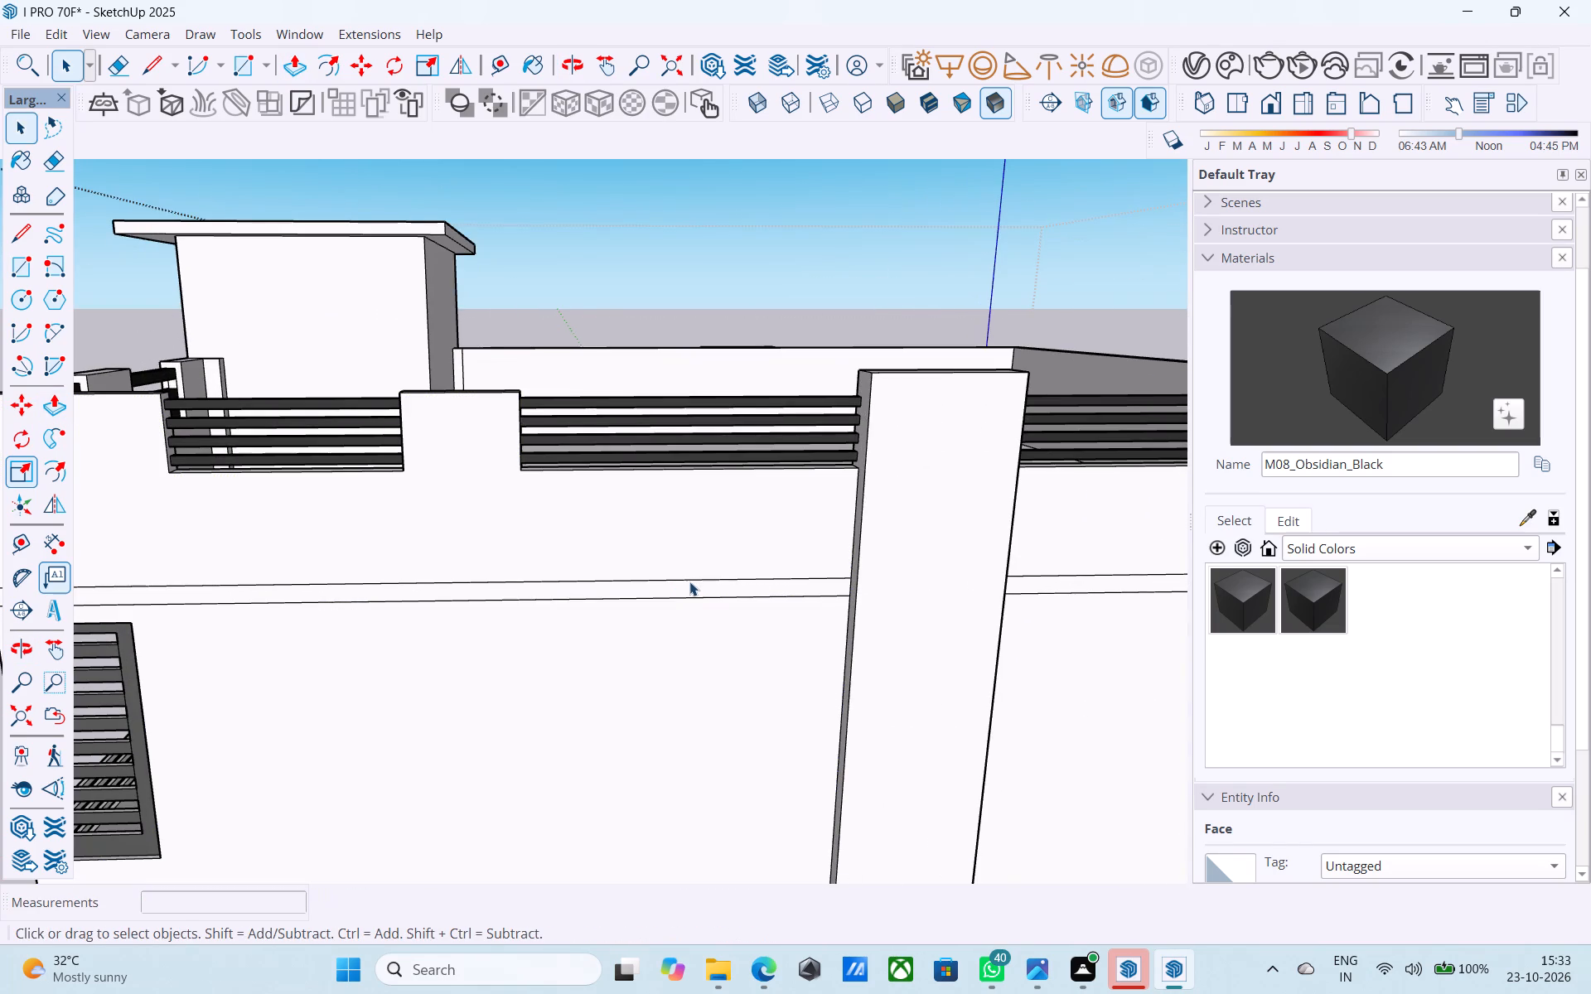
{"action": "left_click", "coordinate": [693, 586]}
{"action": "key", "text": "p"}
{"action": "double_click", "coordinate": [693, 586]}
{"action": "scroll", "coordinate": [693, 586], "scroll_direction": "down", "scroll_amount": 2}
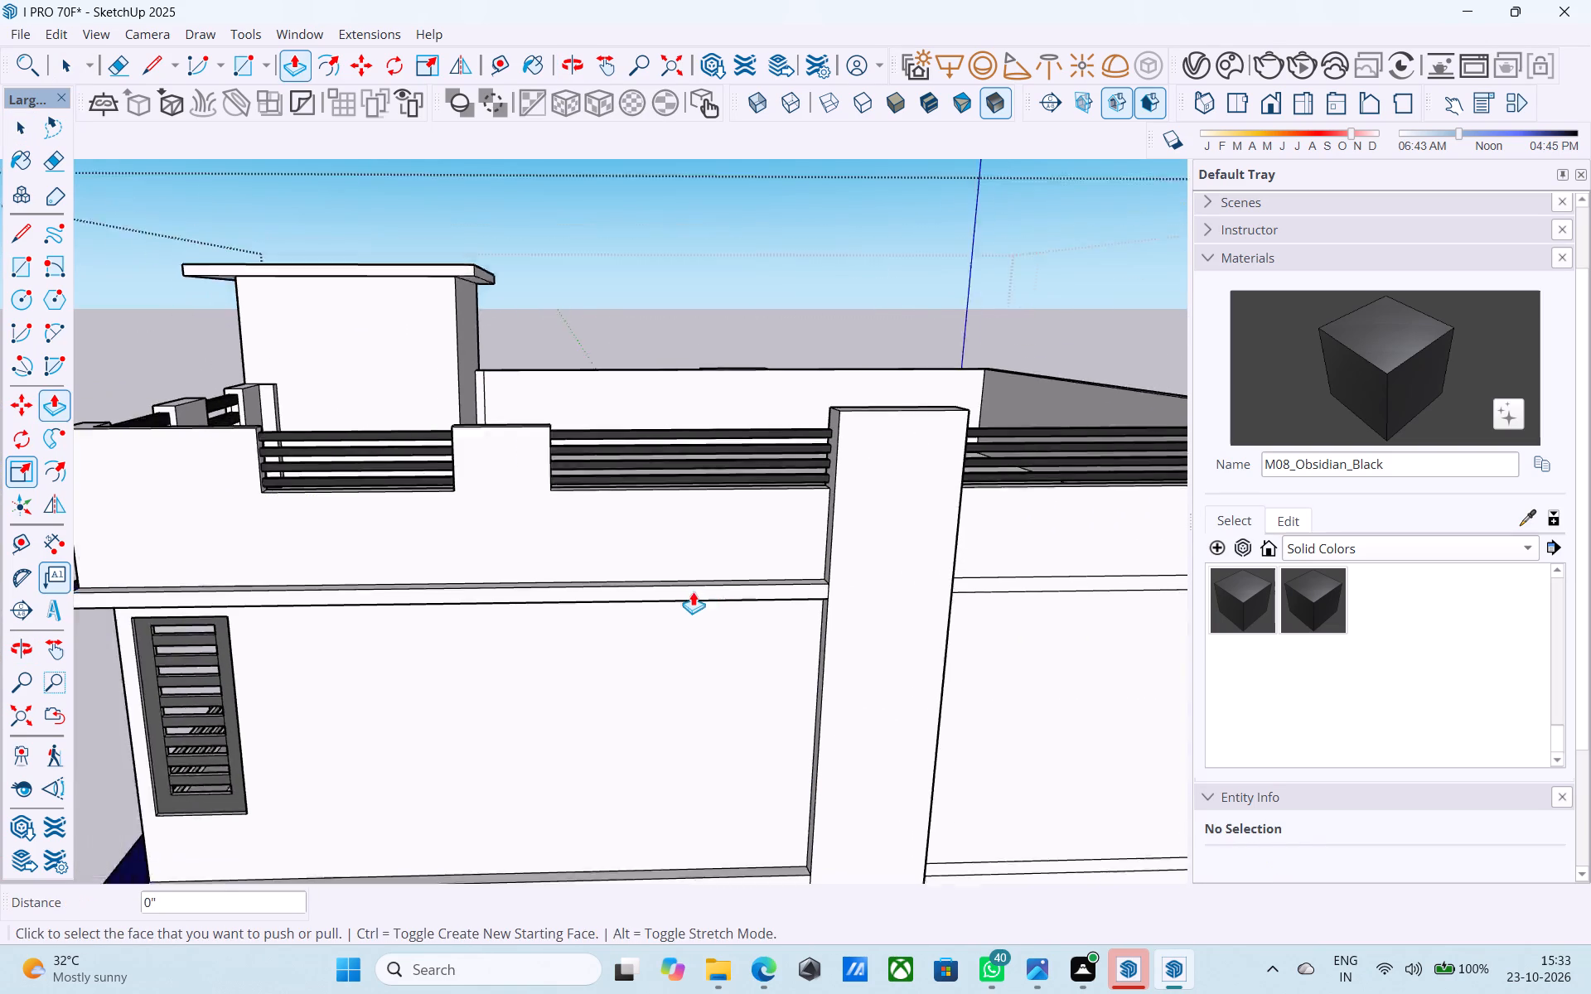
{"action": "scroll", "coordinate": [693, 591], "scroll_direction": "down", "scroll_amount": 2}
{"action": "middle_click_drag", "start_coordinate": [696, 601], "coordinate": [486, 598], "text": "shift"}
{"action": "scroll", "coordinate": [737, 603], "scroll_direction": "up", "scroll_amount": 7}
{"action": "double_click", "coordinate": [745, 567]}
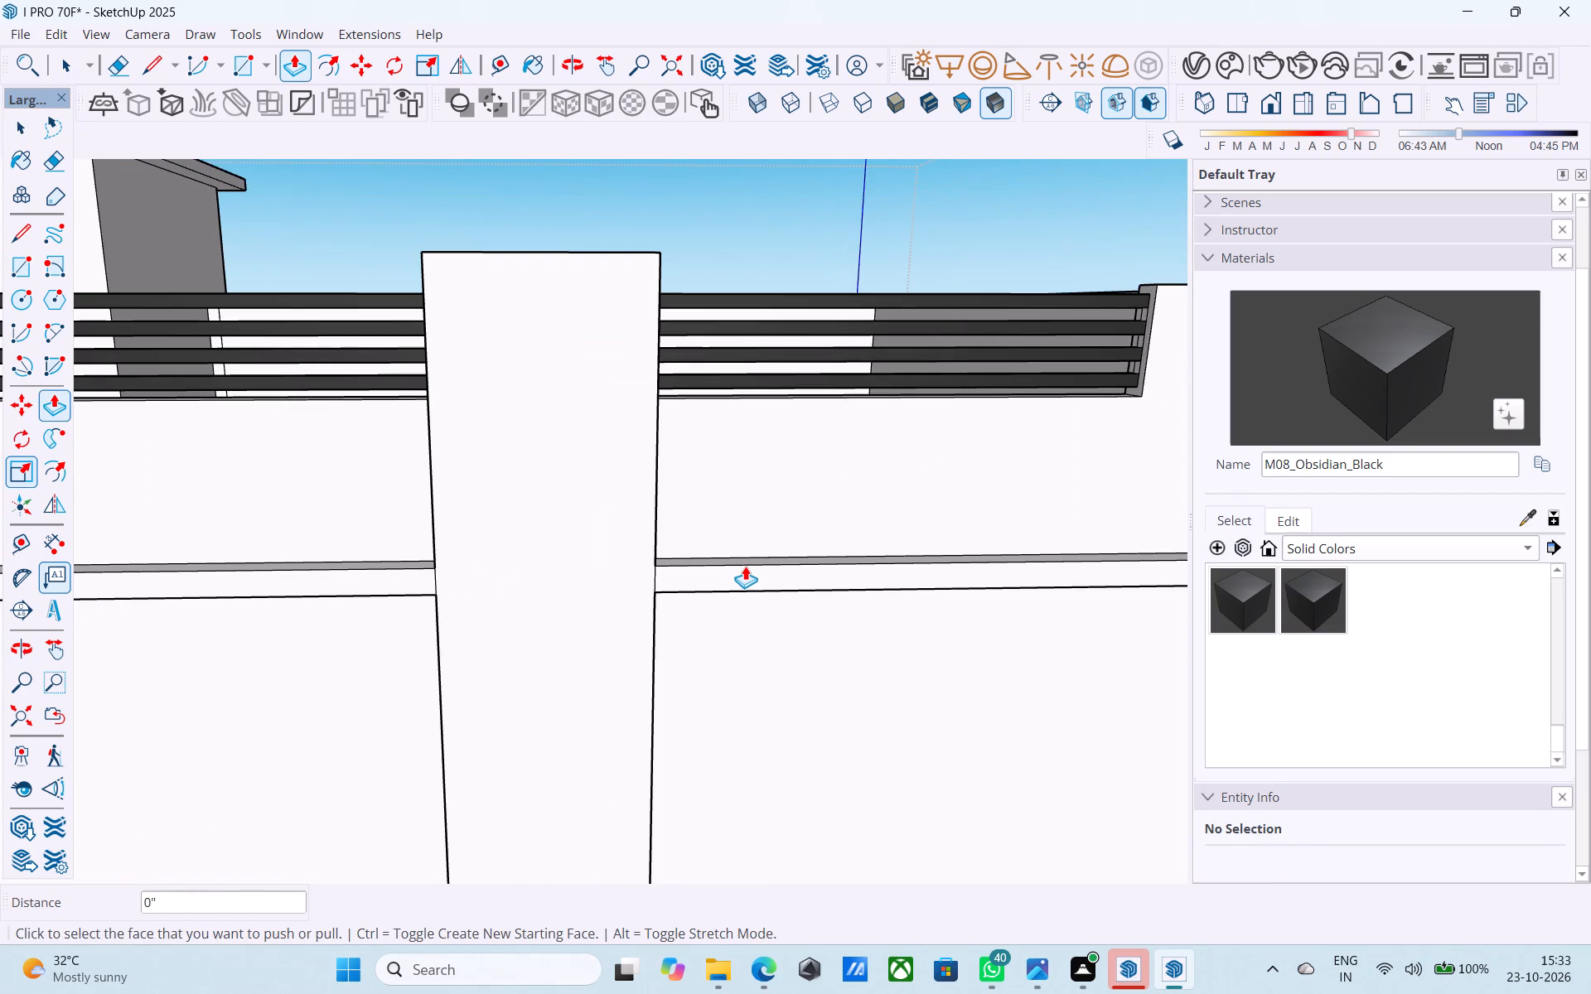
Extrude the top floor band 6" outward across the rear wall.
{"action": "scroll", "coordinate": [744, 587], "scroll_direction": "down", "scroll_amount": 3}
{"action": "middle_click_drag", "start_coordinate": [744, 587], "coordinate": [447, 626]}
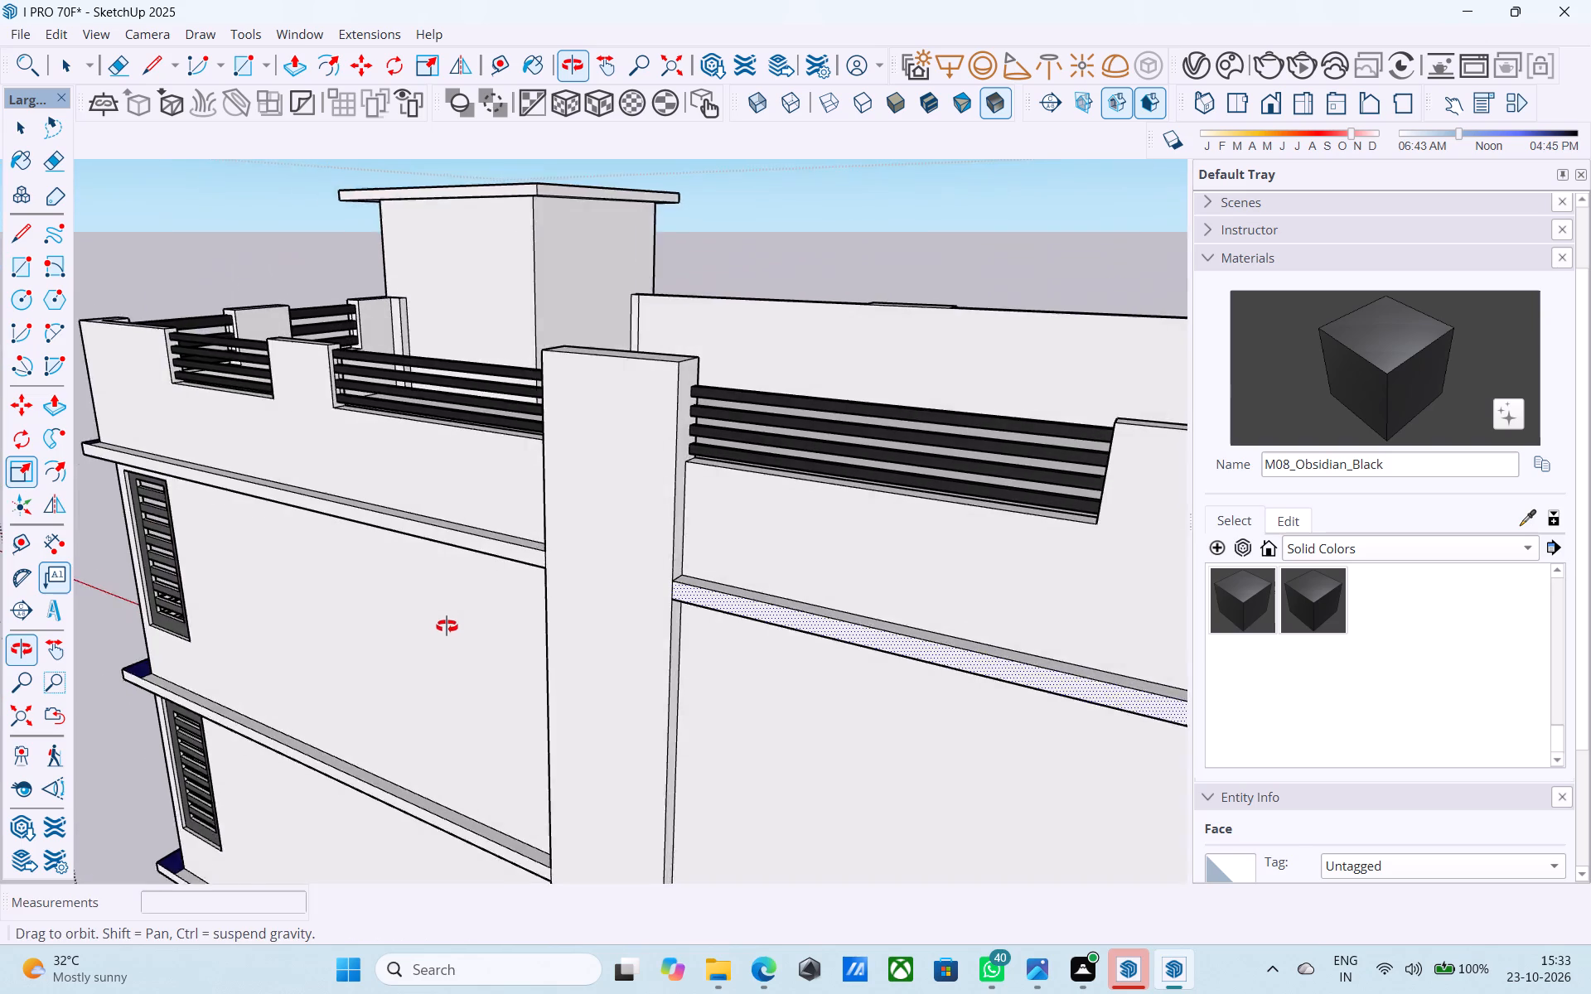
{"action": "middle_click_drag", "start_coordinate": [447, 626], "coordinate": [428, 630]}
{"action": "scroll", "coordinate": [453, 601], "scroll_direction": "down", "scroll_amount": 10}
{"action": "middle_click_drag", "start_coordinate": [660, 632], "coordinate": [603, 633]}
{"action": "scroll", "coordinate": [618, 638], "scroll_direction": "up", "scroll_amount": 8}
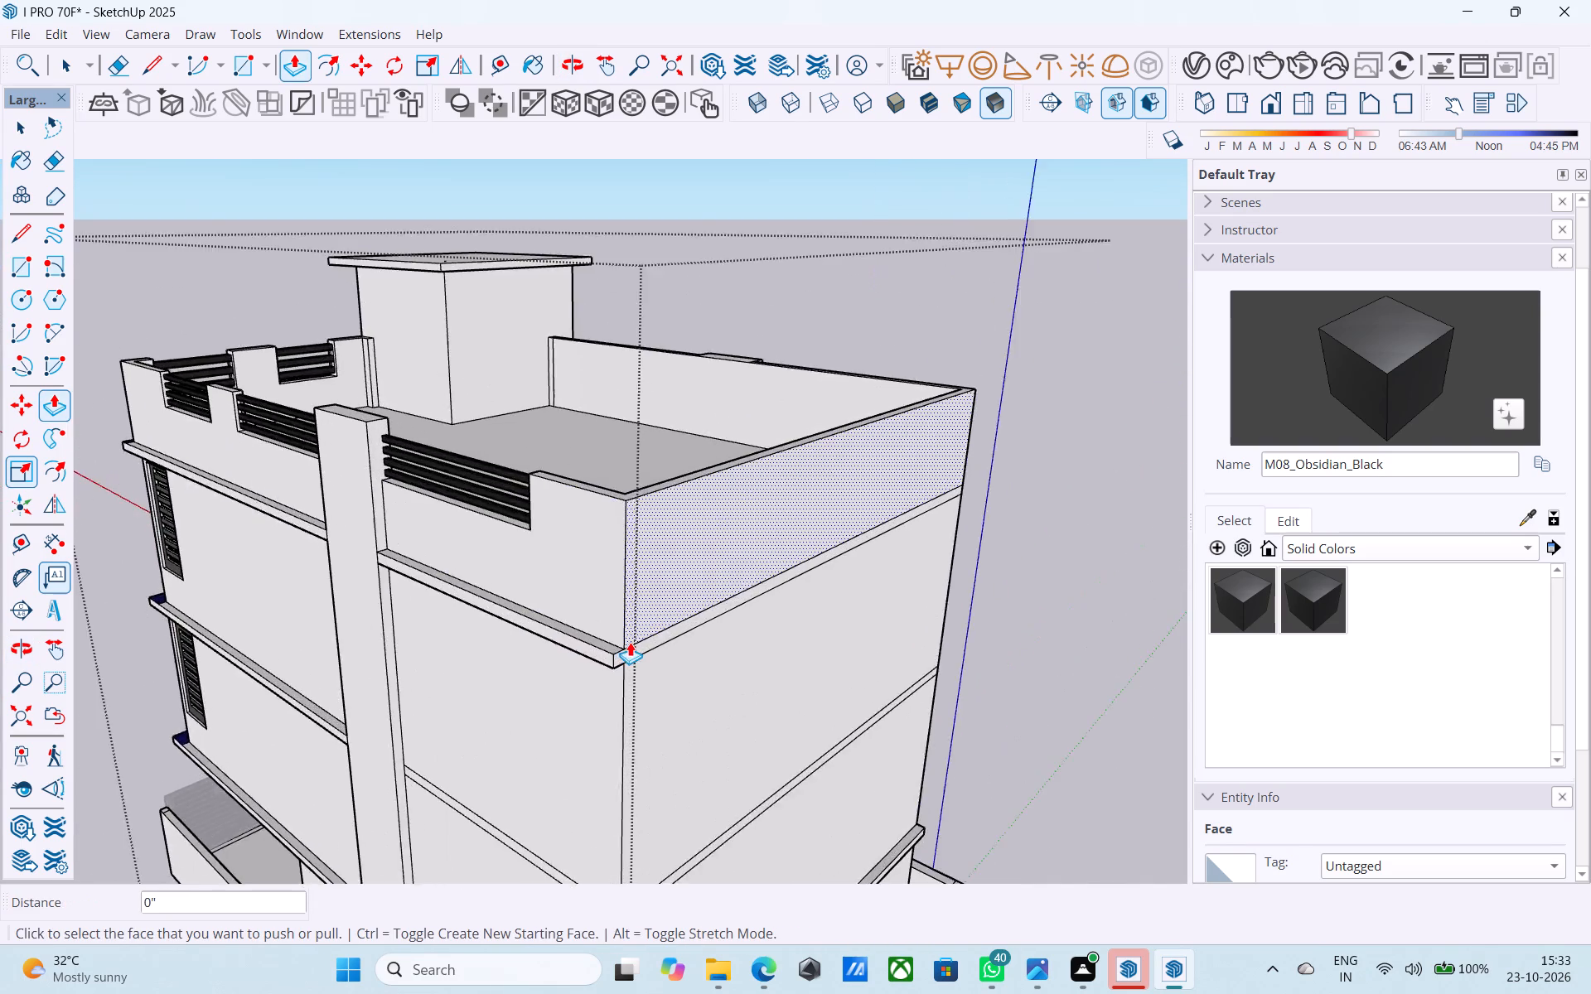
{"action": "scroll", "coordinate": [630, 642], "scroll_direction": "up", "scroll_amount": 7}
{"action": "double_click", "coordinate": [640, 656]}
Extrude the middle floor band 6" across the rear wall and on the side wall behind the pilaster.
{"action": "scroll", "coordinate": [637, 622], "scroll_direction": "down", "scroll_amount": 7}
{"action": "middle_click_drag", "start_coordinate": [719, 734], "coordinate": [705, 492]}
{"action": "scroll", "coordinate": [628, 733], "scroll_direction": "up", "scroll_amount": 12}
{"action": "double_click", "coordinate": [618, 666]}
{"action": "double_click", "coordinate": [562, 659]}
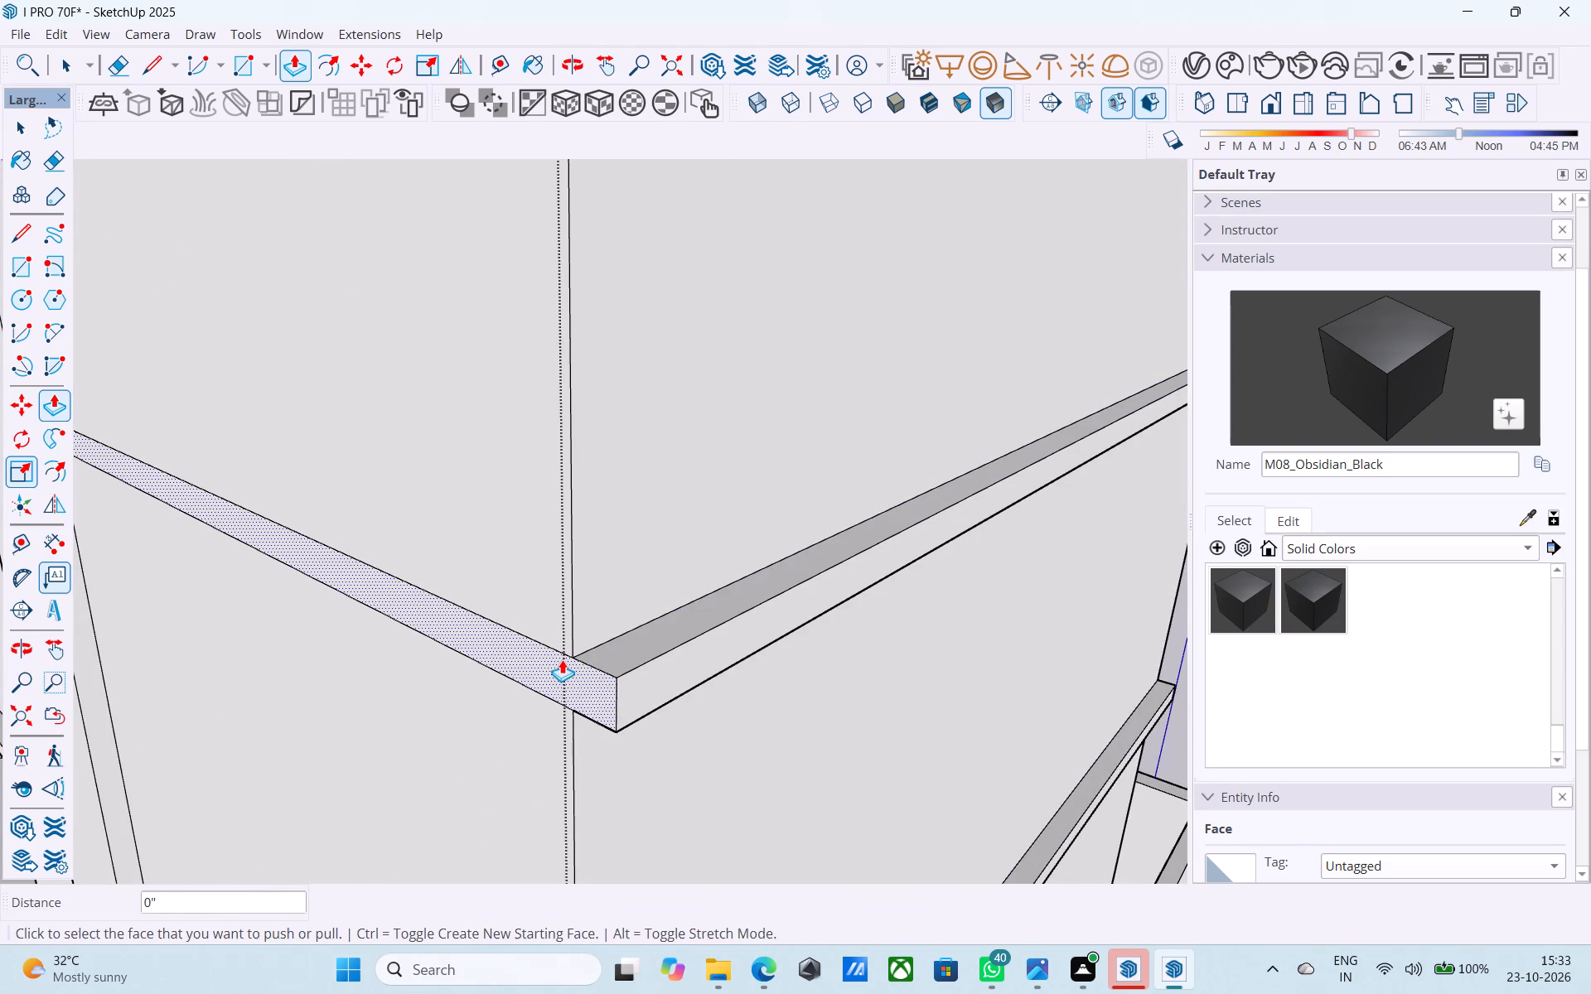
Examine the projecting floor bands around the side and rear walls together with the front elevation.
{"action": "scroll", "coordinate": [580, 634], "scroll_direction": "down", "scroll_amount": 17}
{"action": "middle_click_drag", "start_coordinate": [804, 702], "coordinate": [304, 696]}
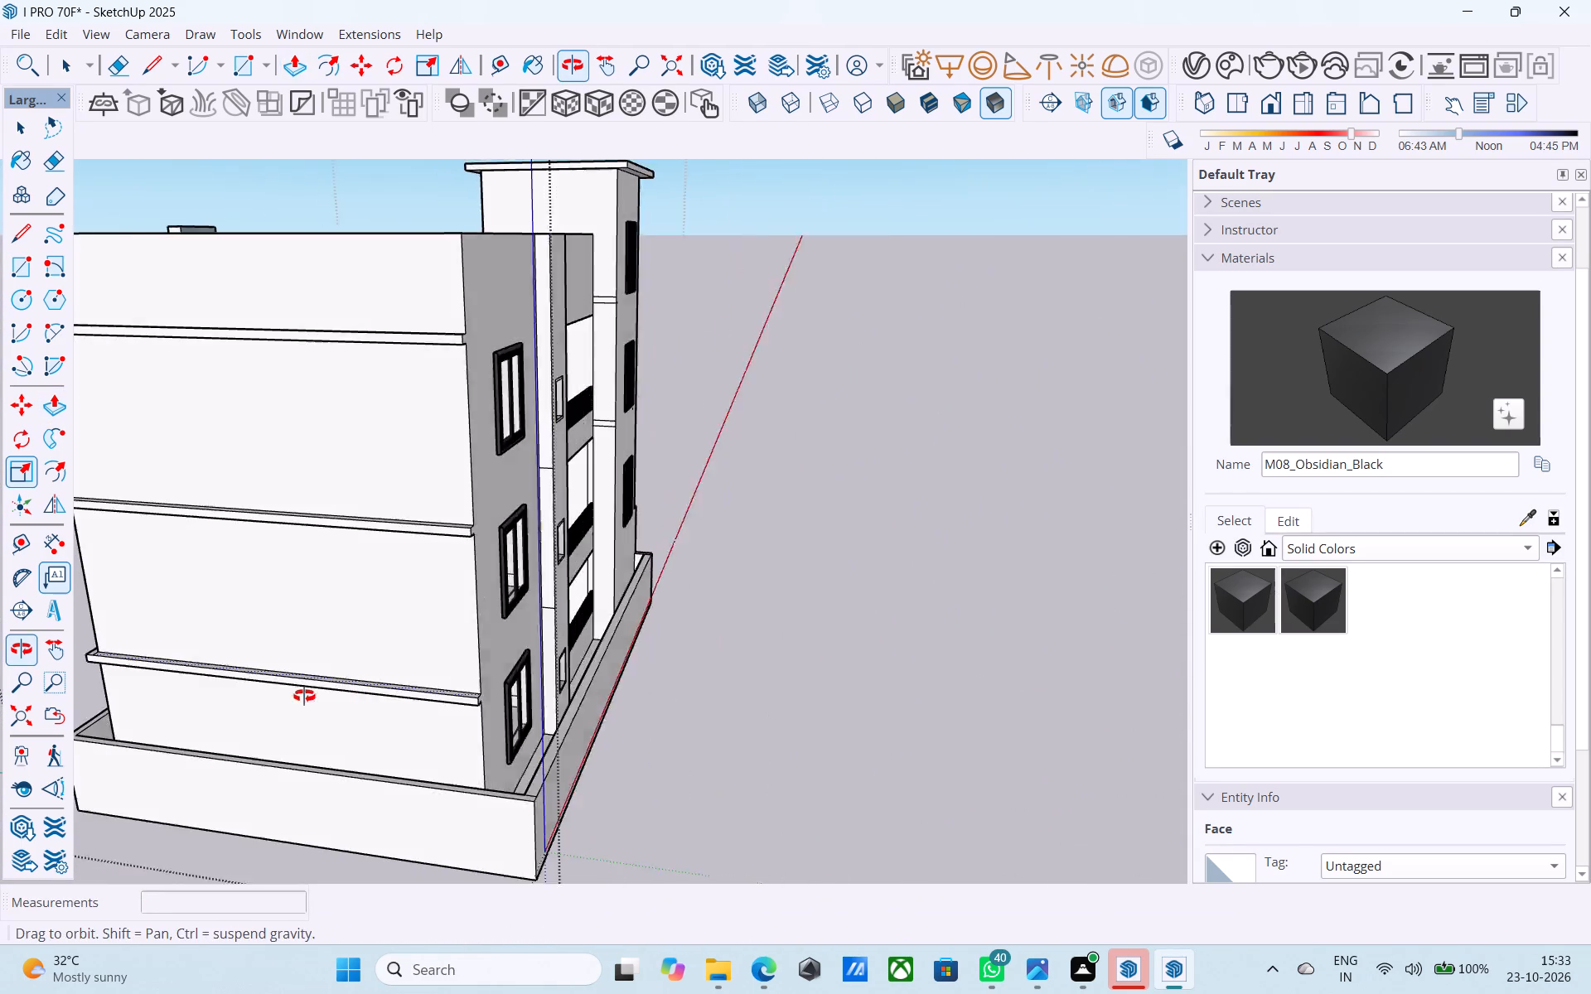
{"action": "middle_click_drag", "start_coordinate": [304, 696], "coordinate": [284, 696]}
{"action": "middle_click_drag", "start_coordinate": [443, 623], "coordinate": [1080, 729]}
{"action": "middle_click_drag", "start_coordinate": [952, 698], "coordinate": [1168, 721]}
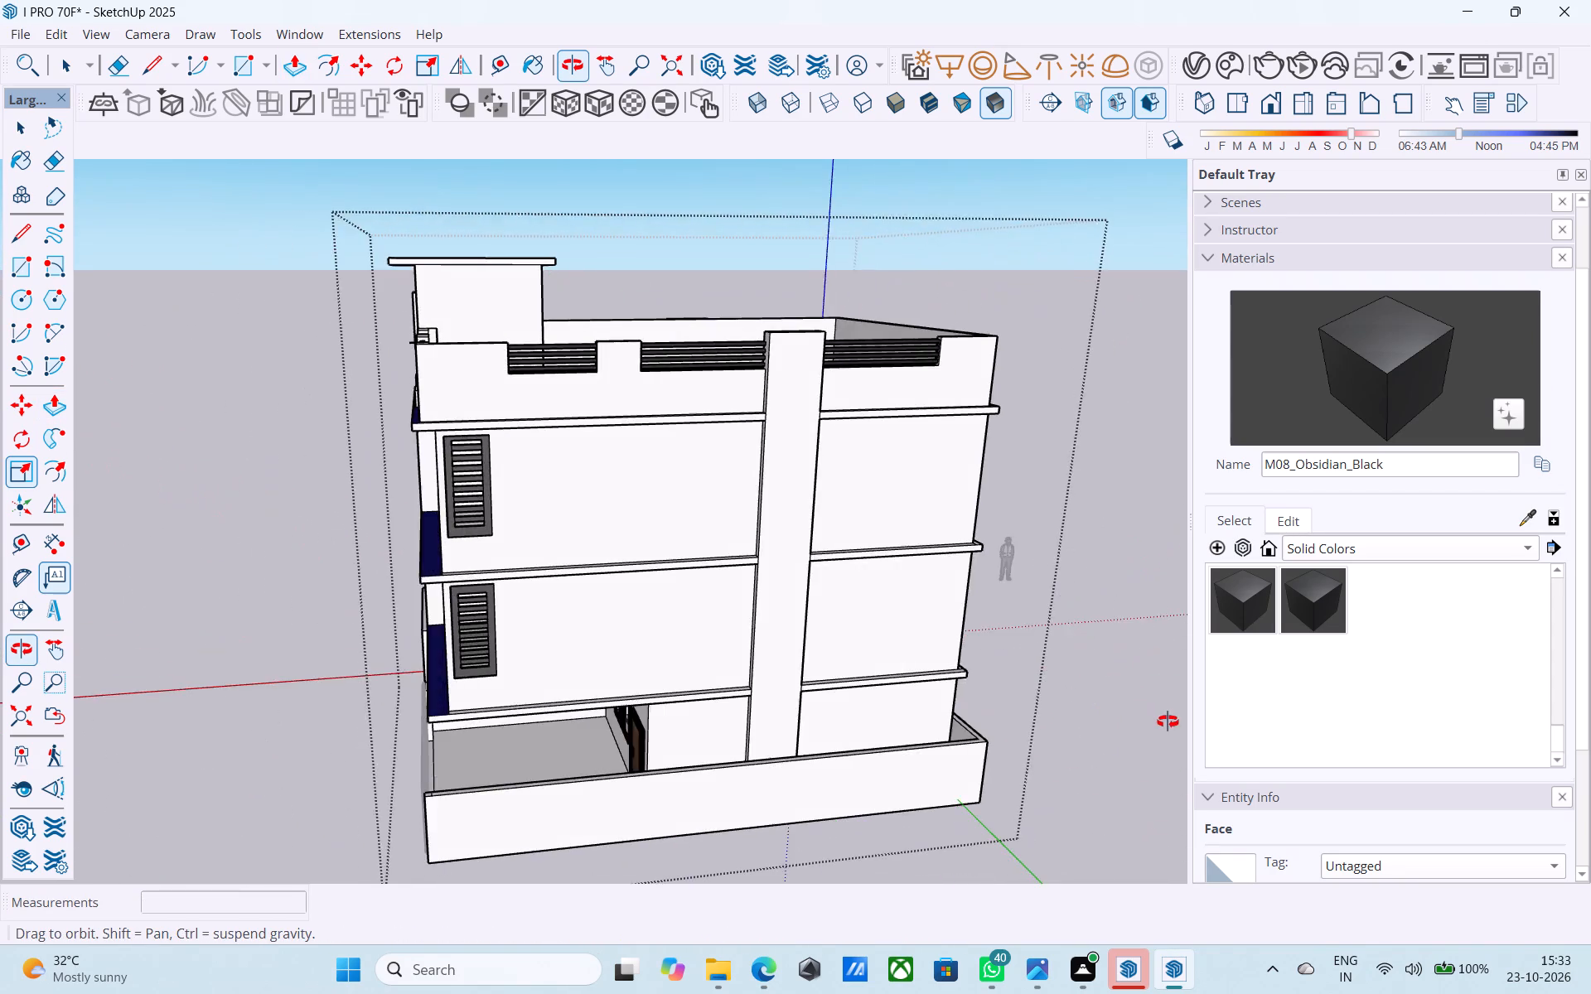
{"action": "middle_click_drag", "start_coordinate": [1168, 721], "coordinate": [1267, 717]}
{"action": "scroll", "coordinate": [999, 645], "scroll_direction": "down", "scroll_amount": 4}
{"action": "middle_click_drag", "start_coordinate": [904, 674], "coordinate": [1056, 659]}
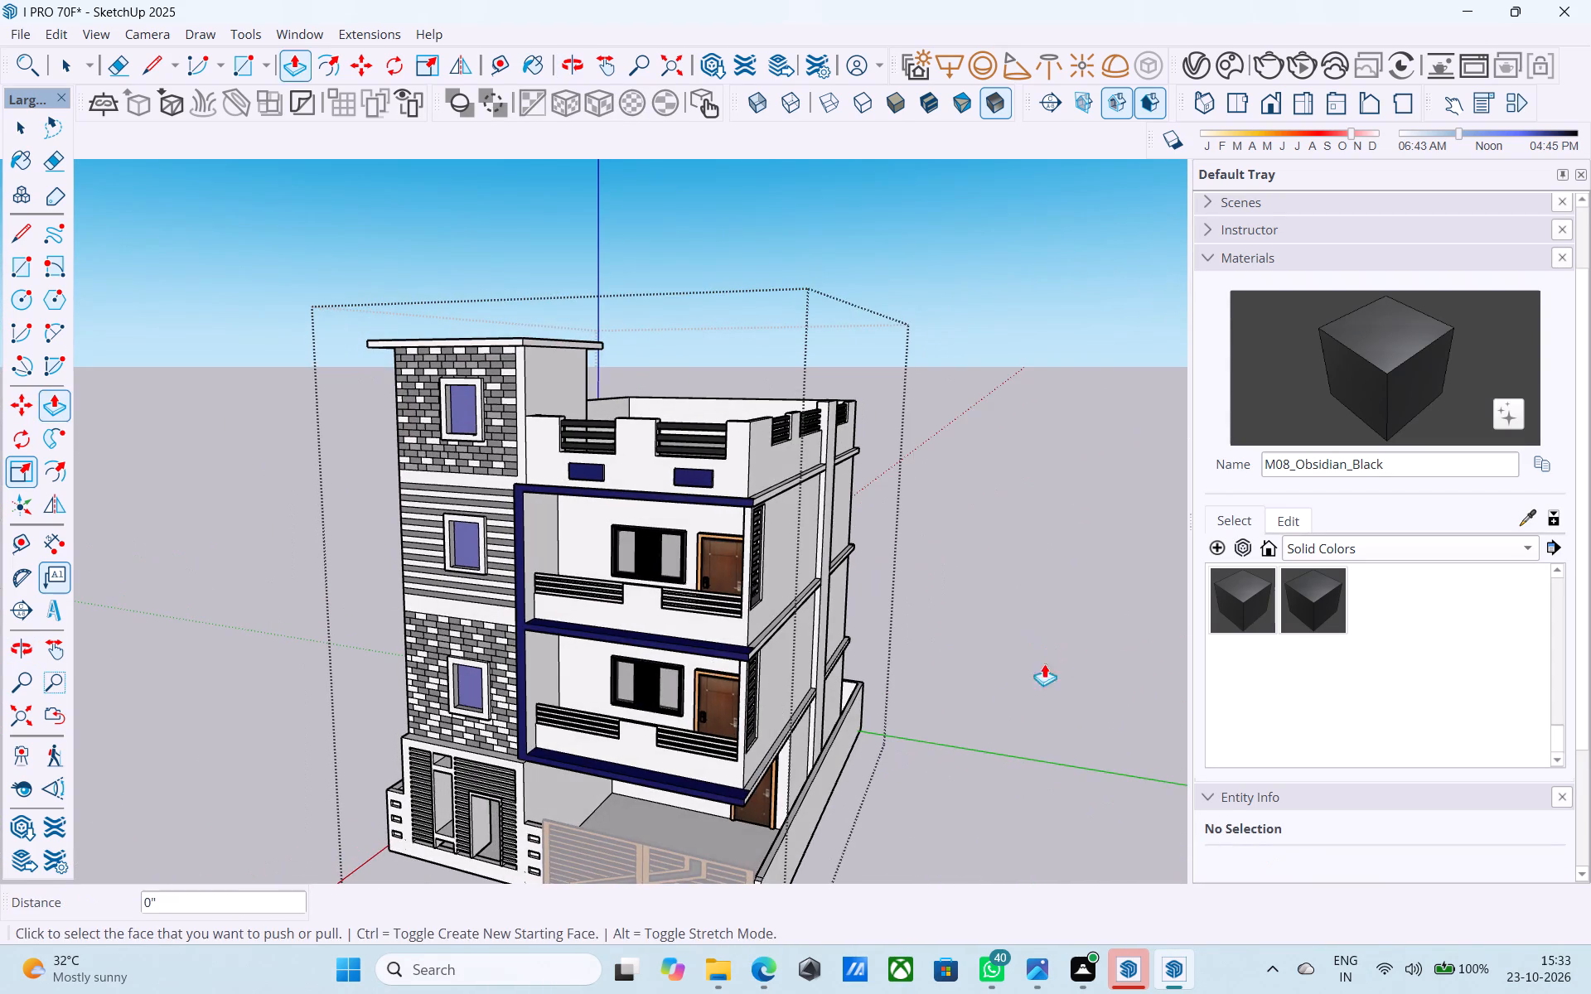
{"action": "middle_click_drag", "start_coordinate": [1000, 692], "coordinate": [668, 607], "text": "shift"}
{"action": "middle_click_drag", "start_coordinate": [679, 671], "coordinate": [530, 644]}
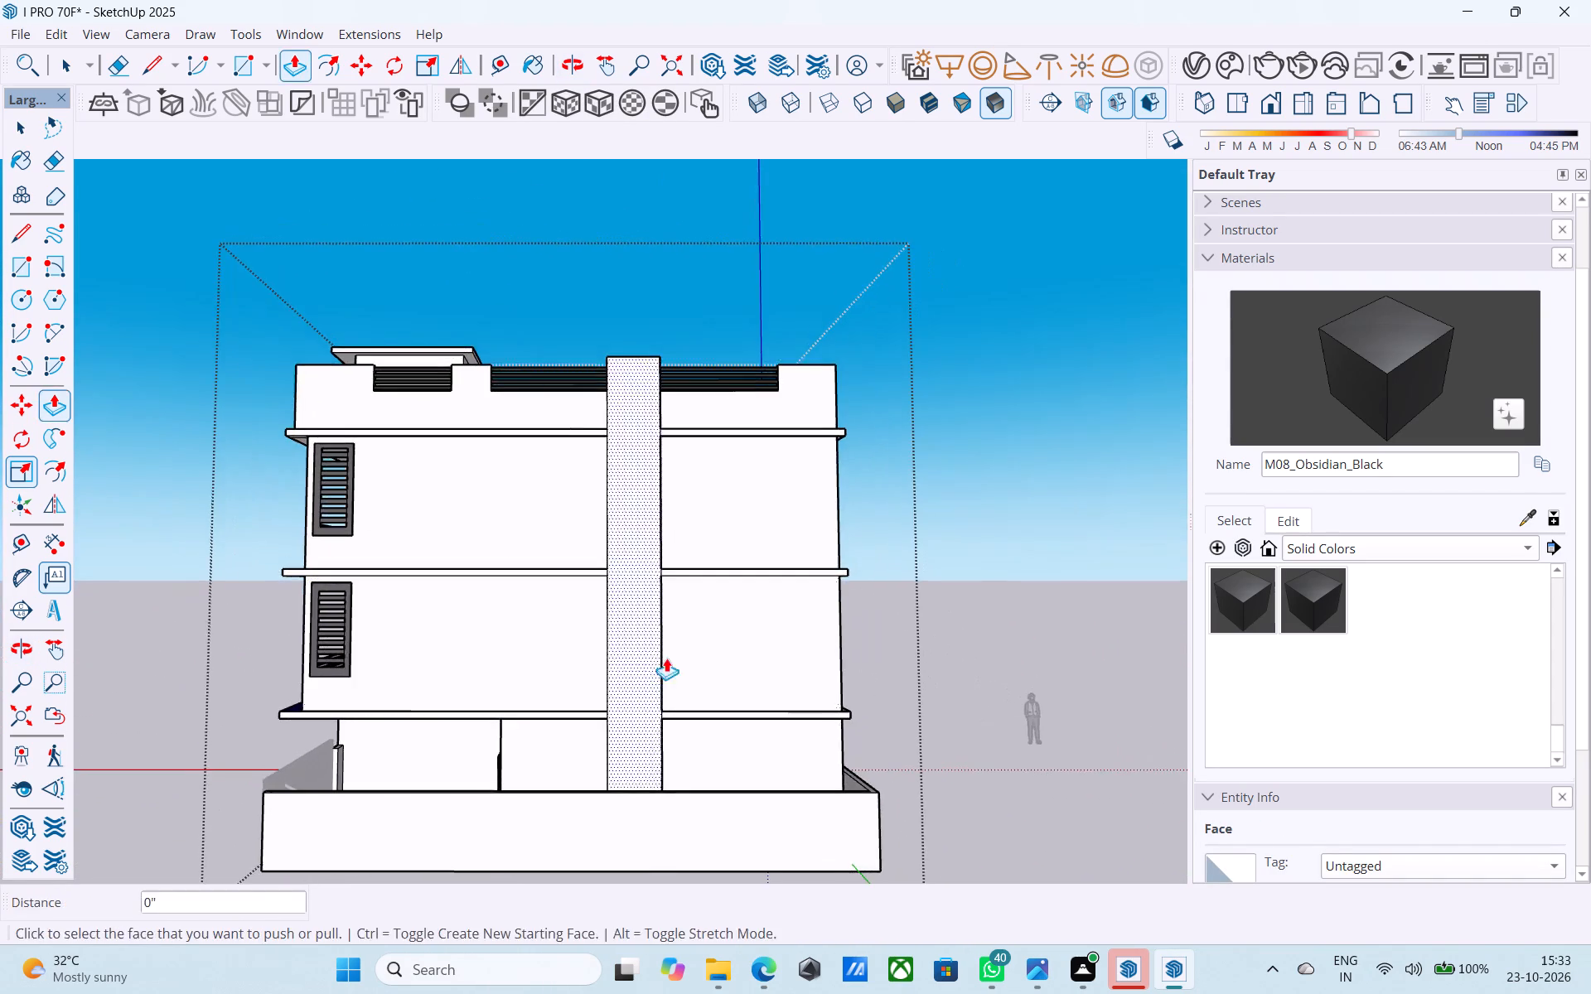
{"action": "middle_click_drag", "start_coordinate": [726, 658], "coordinate": [273, 764], "text": "shift"}
{"action": "middle_click_drag", "start_coordinate": [822, 653], "coordinate": [1124, 667]}
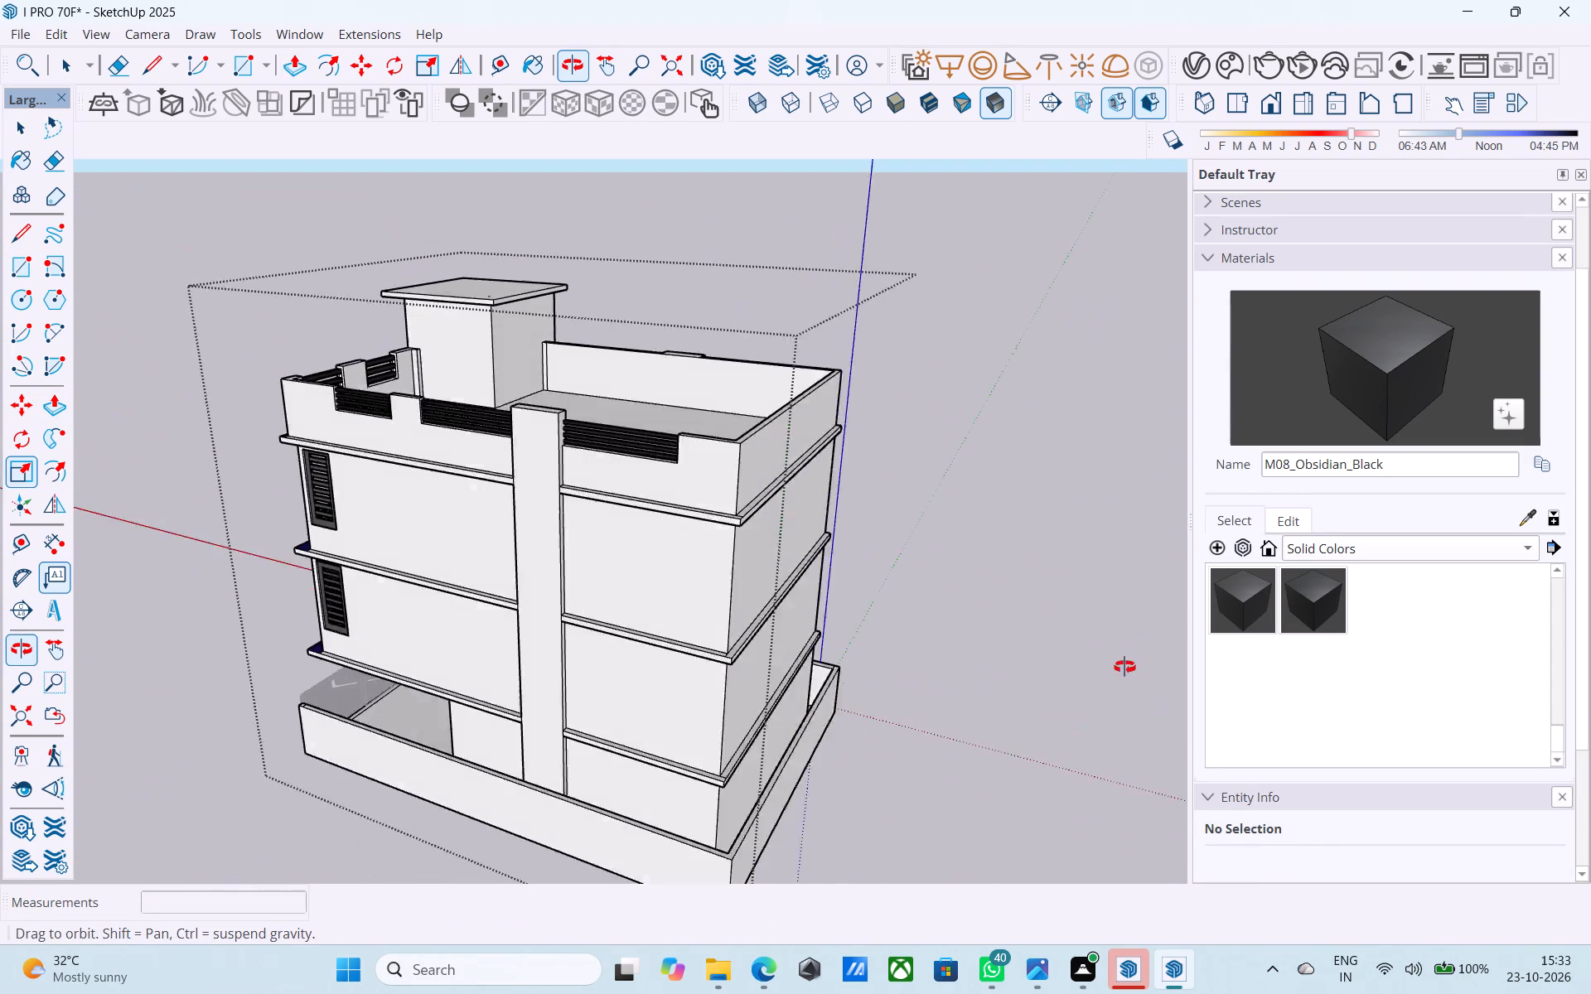
{"action": "middle_click_drag", "start_coordinate": [1124, 667], "coordinate": [1124, 666]}
{"action": "middle_click_drag", "start_coordinate": [944, 707], "coordinate": [863, 738], "text": "shift"}
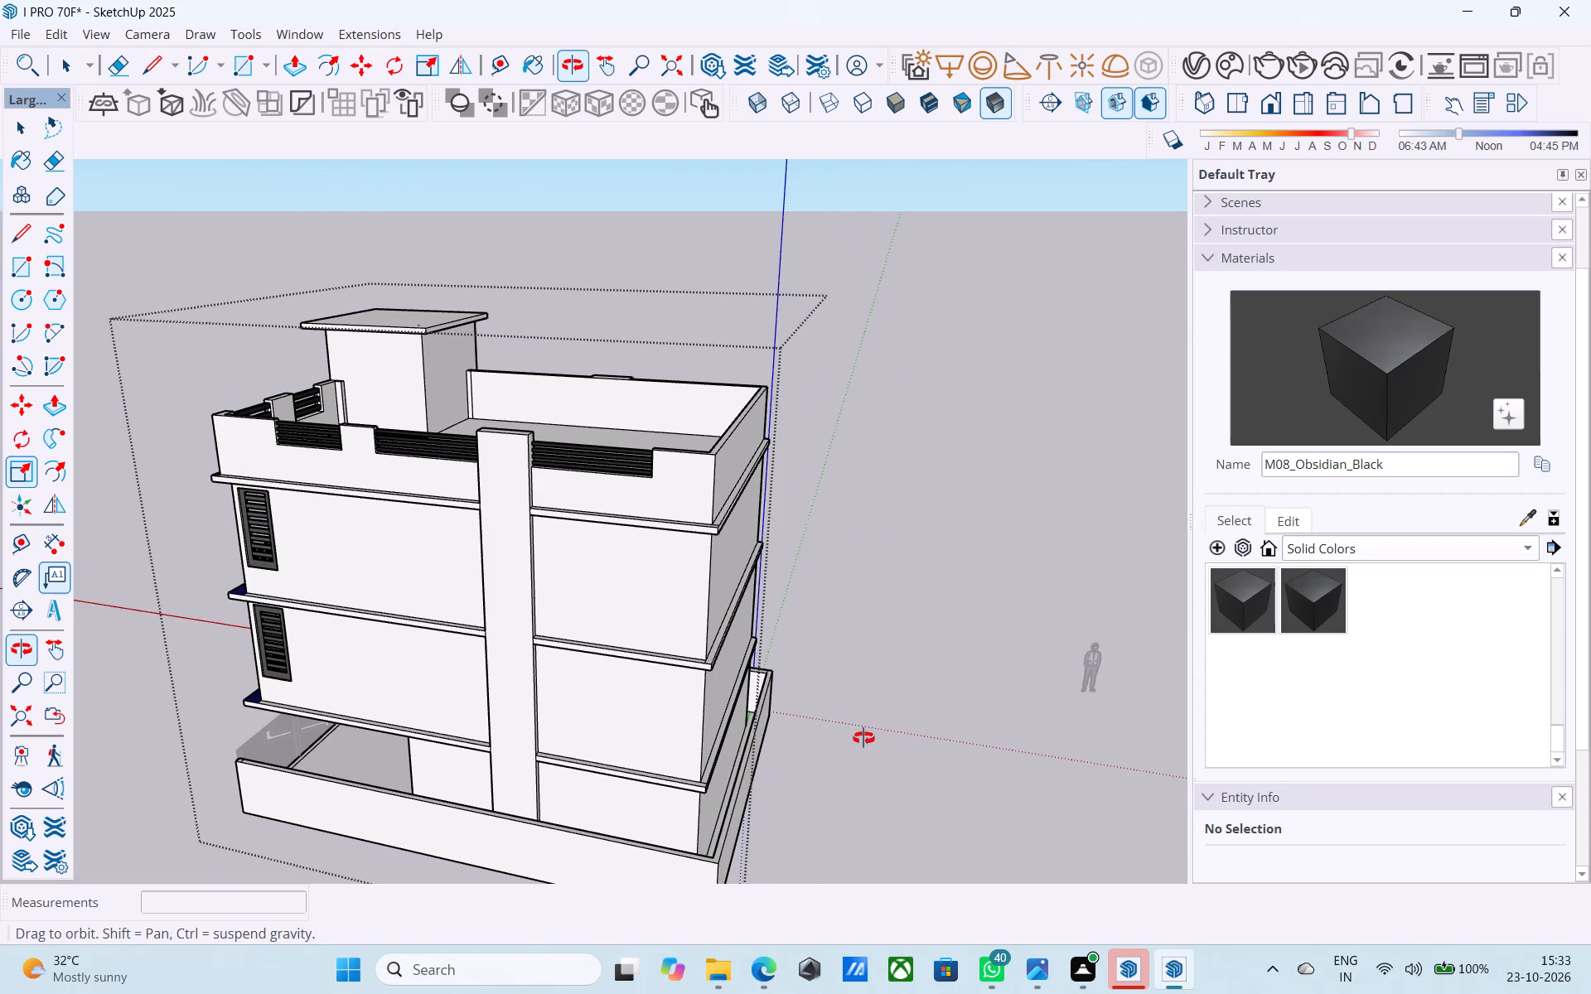
Place a vertical guide on the side wall 3' in from its rear corner edge.
{"action": "middle_click_drag", "start_coordinate": [863, 738], "coordinate": [930, 739], "text": "shift"}
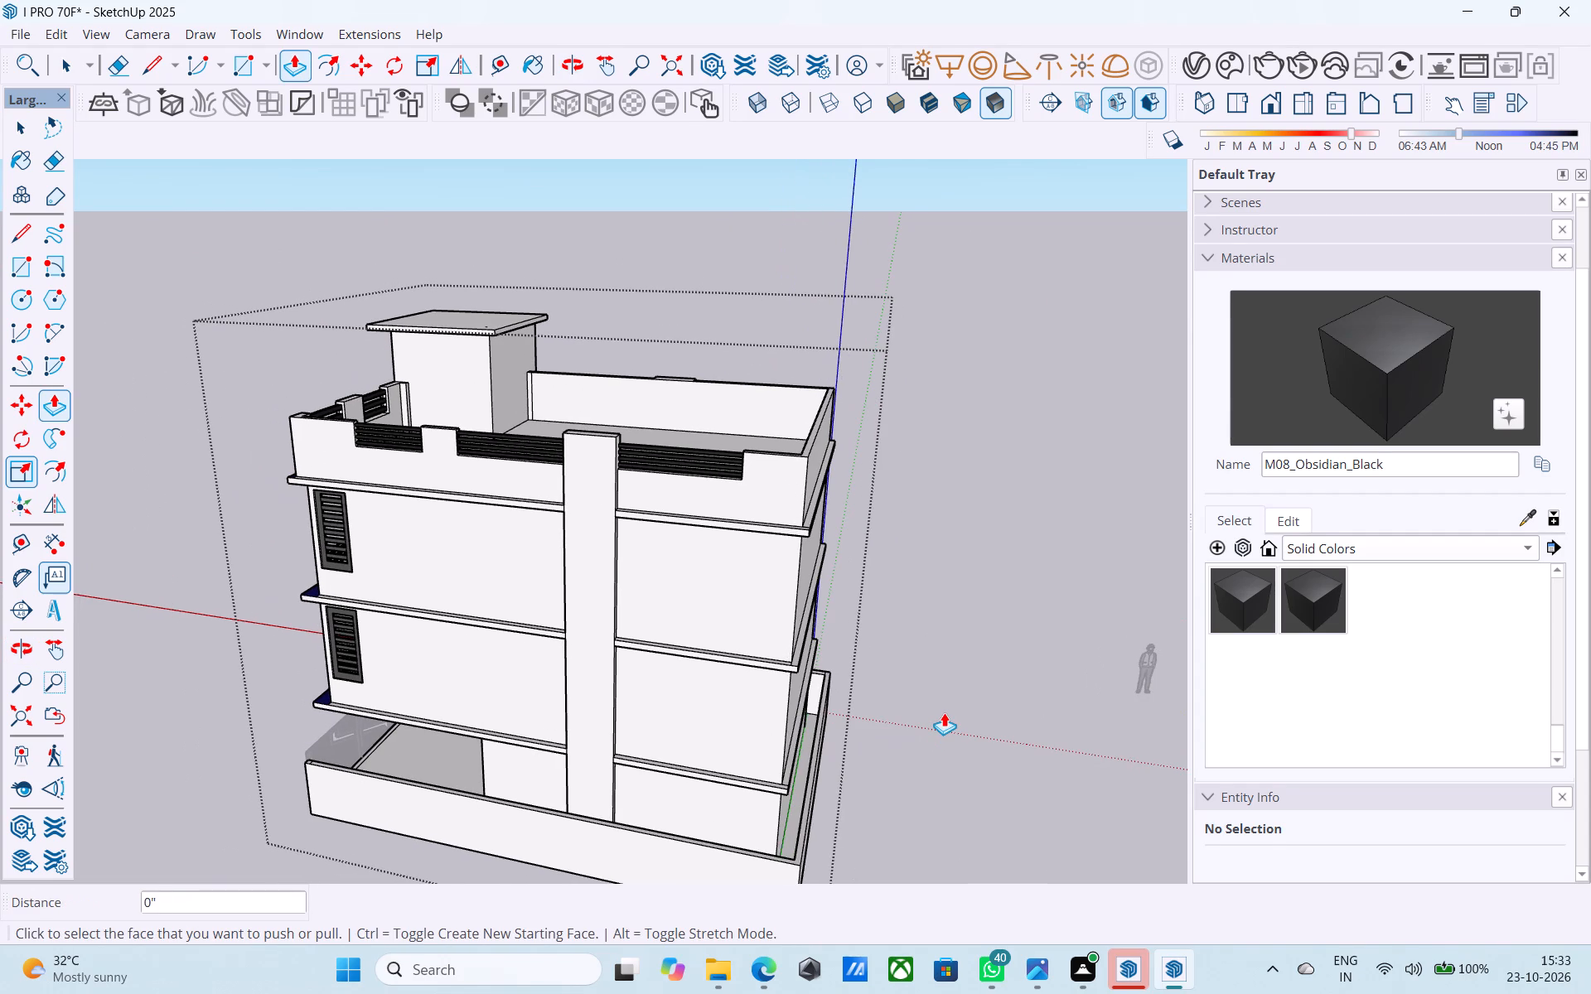
{"action": "scroll", "coordinate": [937, 698], "scroll_direction": "down", "scroll_amount": 6}
{"action": "middle_click_drag", "start_coordinate": [933, 710], "coordinate": [944, 657]}
{"action": "middle_click_drag", "start_coordinate": [897, 622], "coordinate": [778, 618]}
{"action": "scroll", "coordinate": [741, 632], "scroll_direction": "up", "scroll_amount": 4}
{"action": "key", "text": "space"}
{"action": "type", "text": "T"}
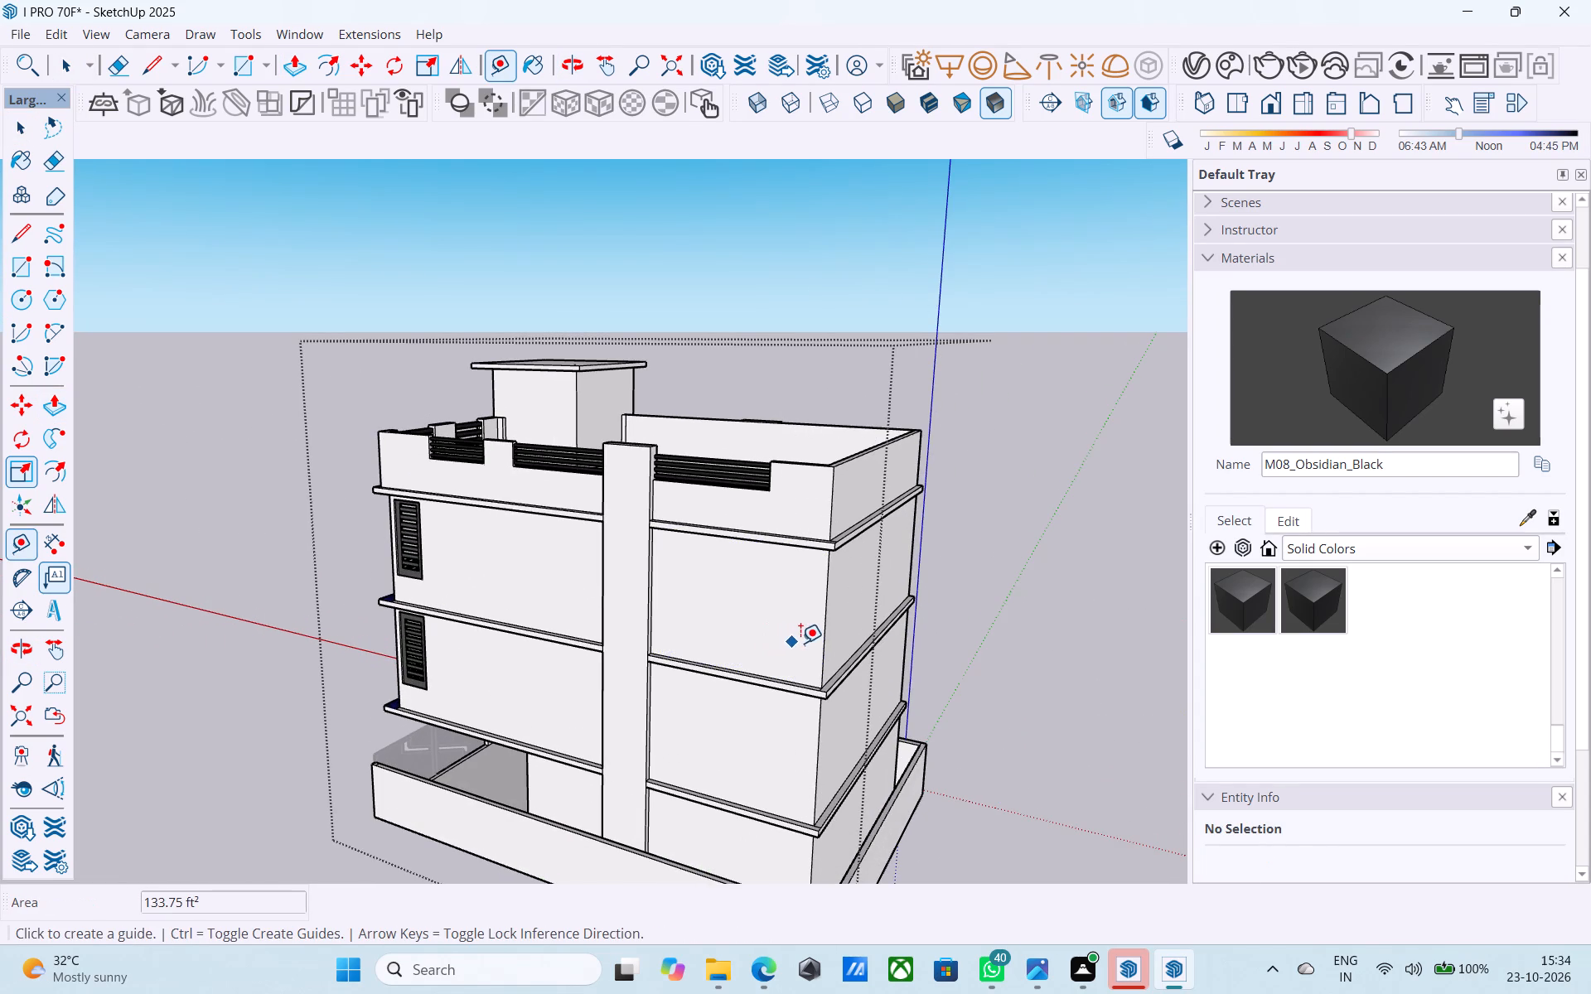
{"action": "left_click", "coordinate": [823, 643]}
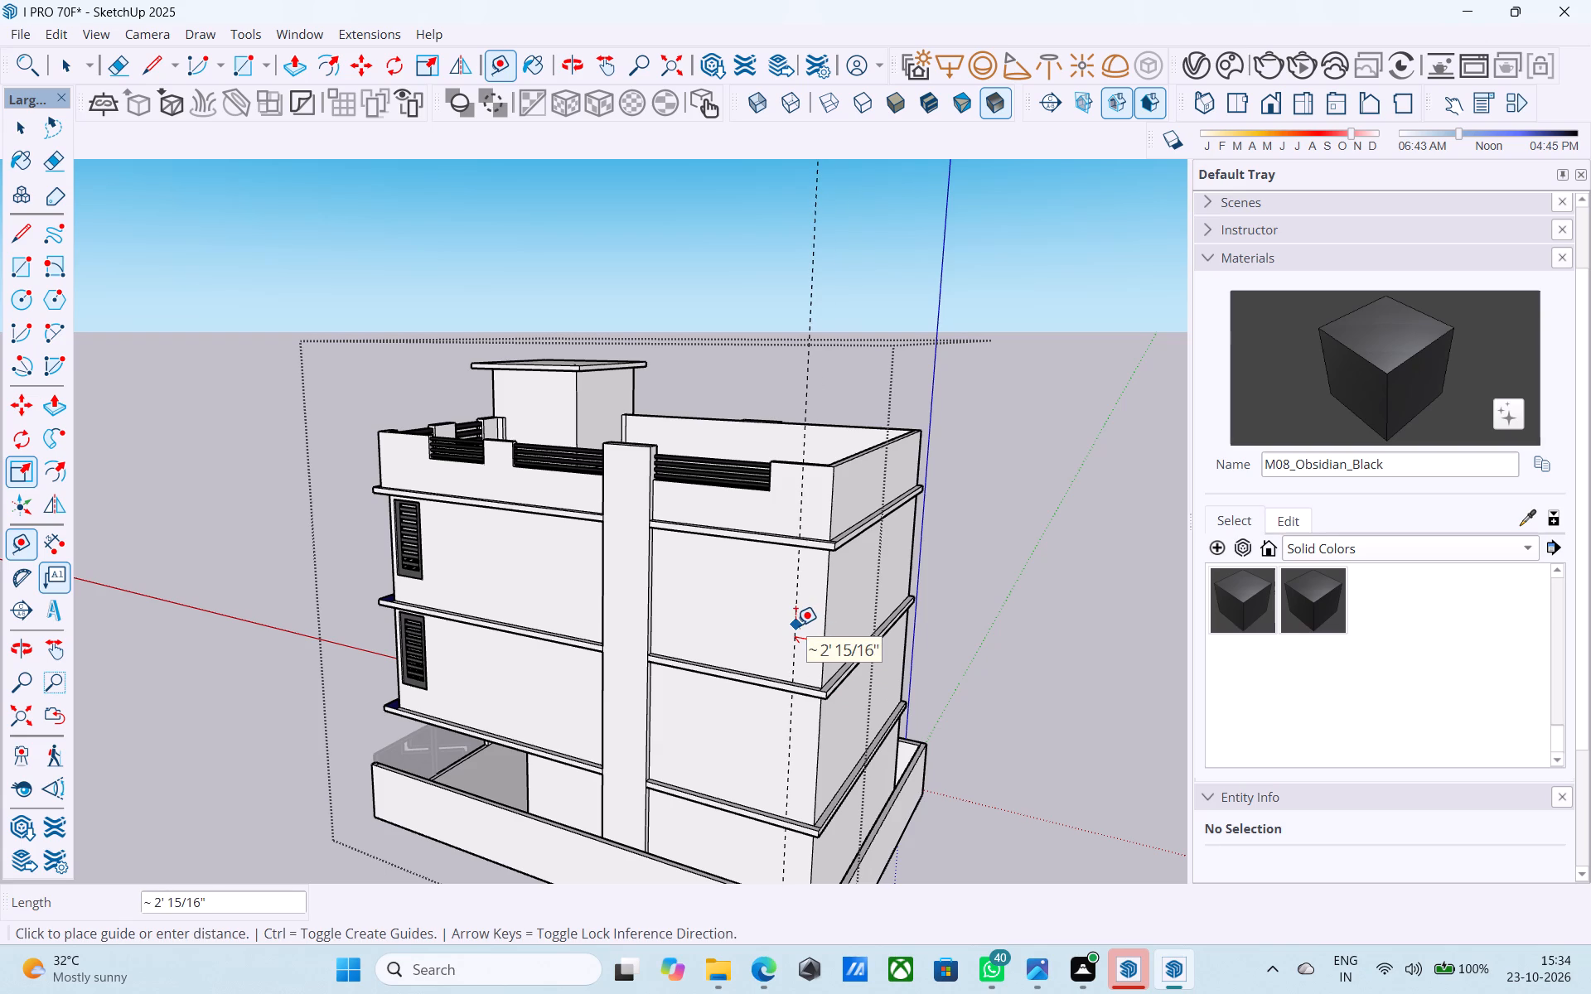
{"action": "type", "text": "2'"}
{"action": "key", "text": "Return"}
{"action": "type", "text": "3'"}
{"action": "key", "text": "Return"}
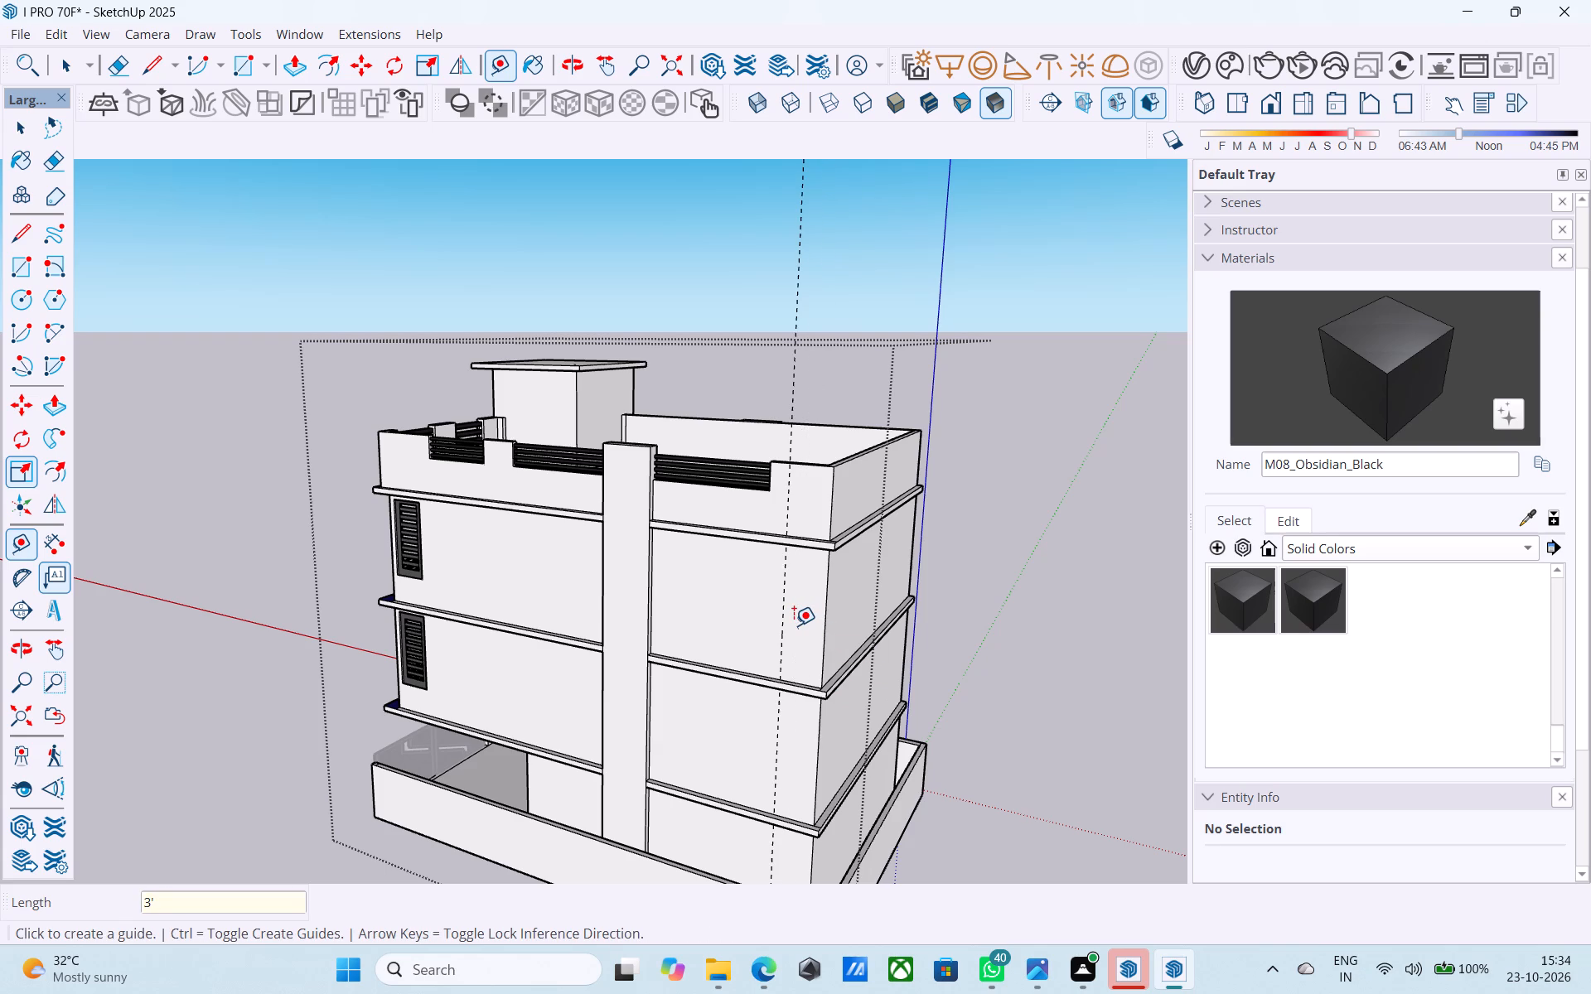
Place horizontal guides on the side wall above the lowest and middle floor bands, with the lower guide 3' above its band.
{"action": "scroll", "coordinate": [783, 596], "scroll_direction": "down", "scroll_amount": 5}
{"action": "scroll", "coordinate": [779, 784], "scroll_direction": "up", "scroll_amount": 8}
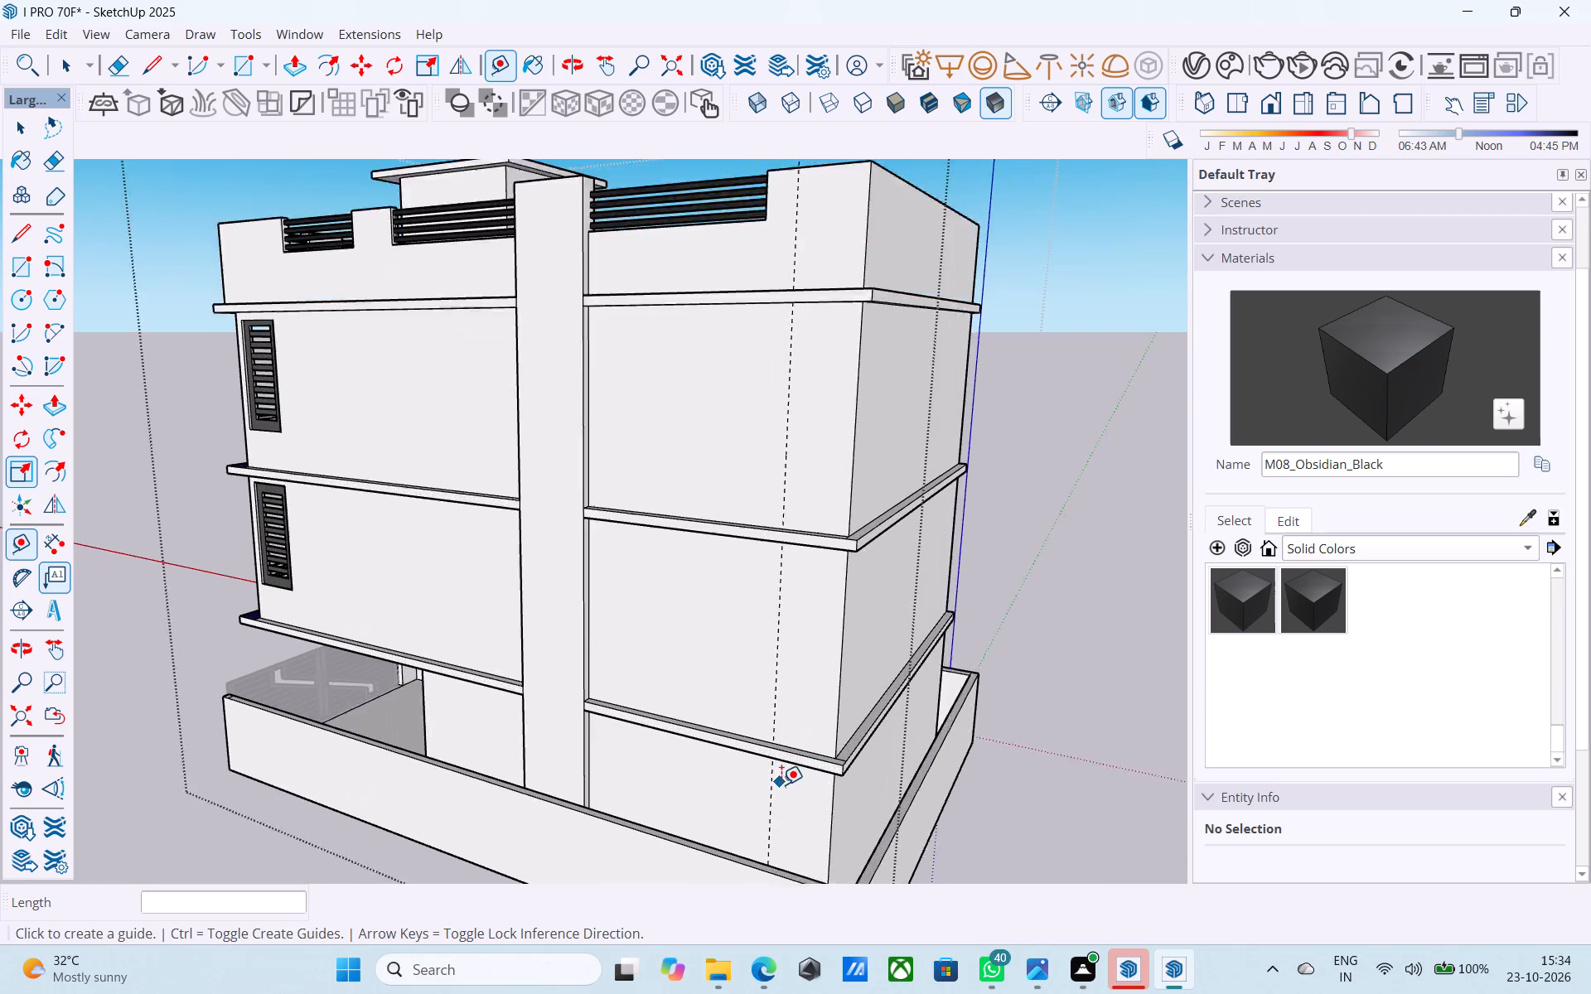
{"action": "middle_click_drag", "start_coordinate": [702, 705], "coordinate": [706, 748]}
{"action": "scroll", "coordinate": [737, 796], "scroll_direction": "up", "scroll_amount": 5}
{"action": "left_click", "coordinate": [775, 782]}
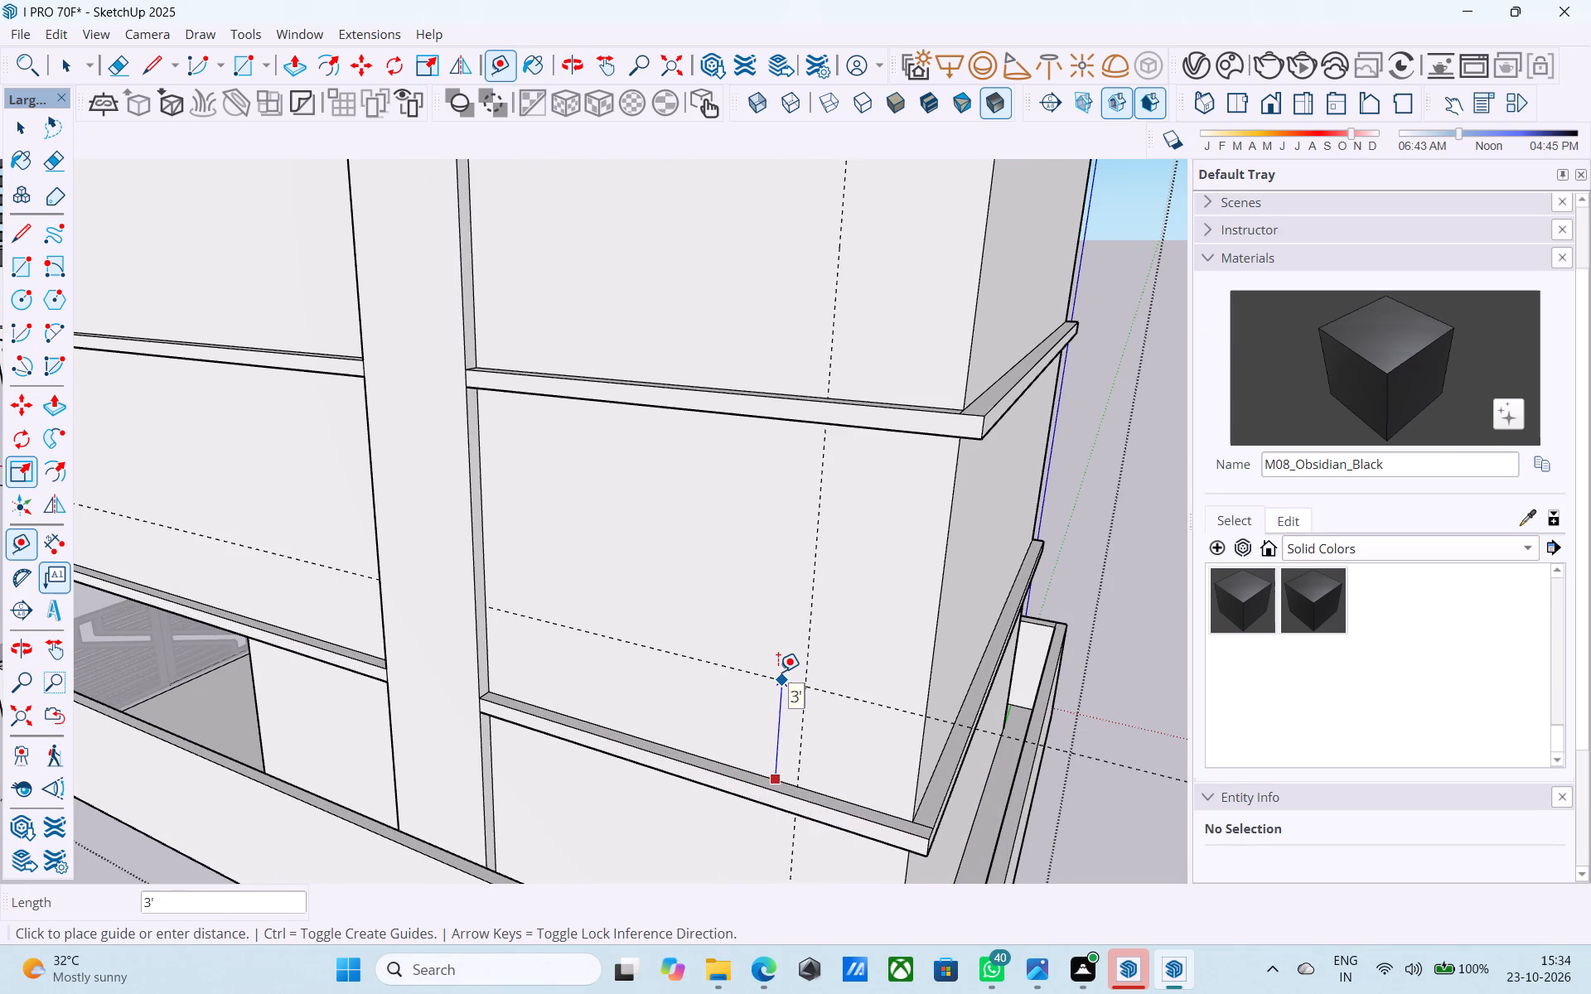
{"action": "left_click", "coordinate": [778, 672]}
{"action": "middle_click_drag", "start_coordinate": [924, 386], "coordinate": [842, 513]}
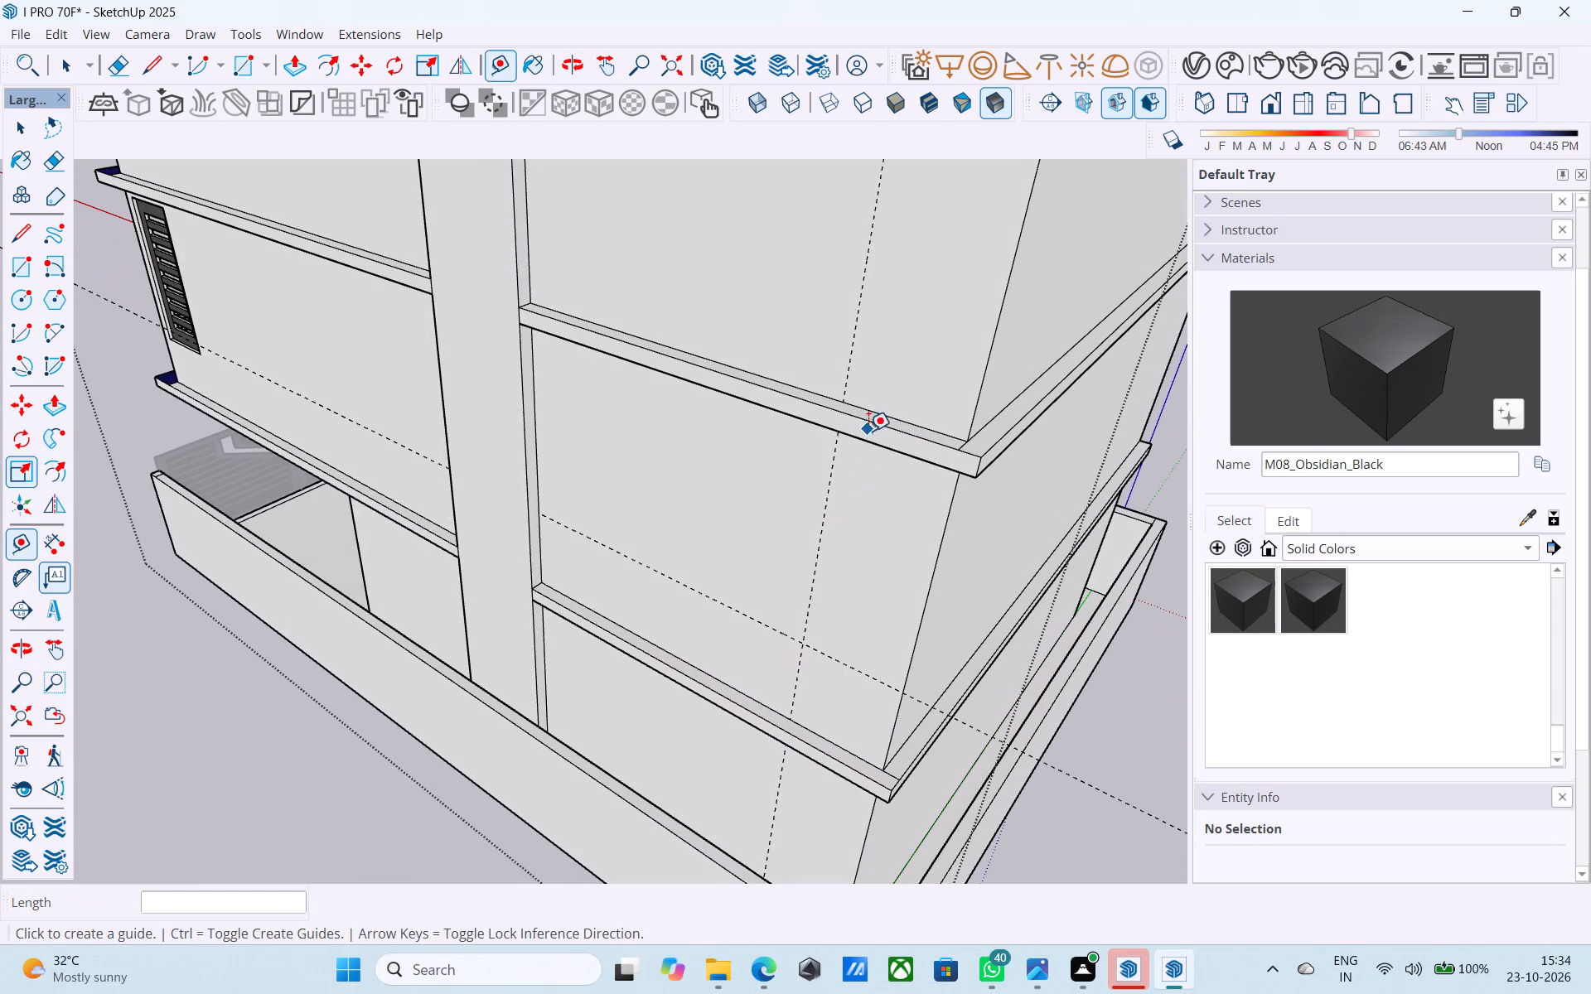
{"action": "left_click", "coordinate": [870, 411]}
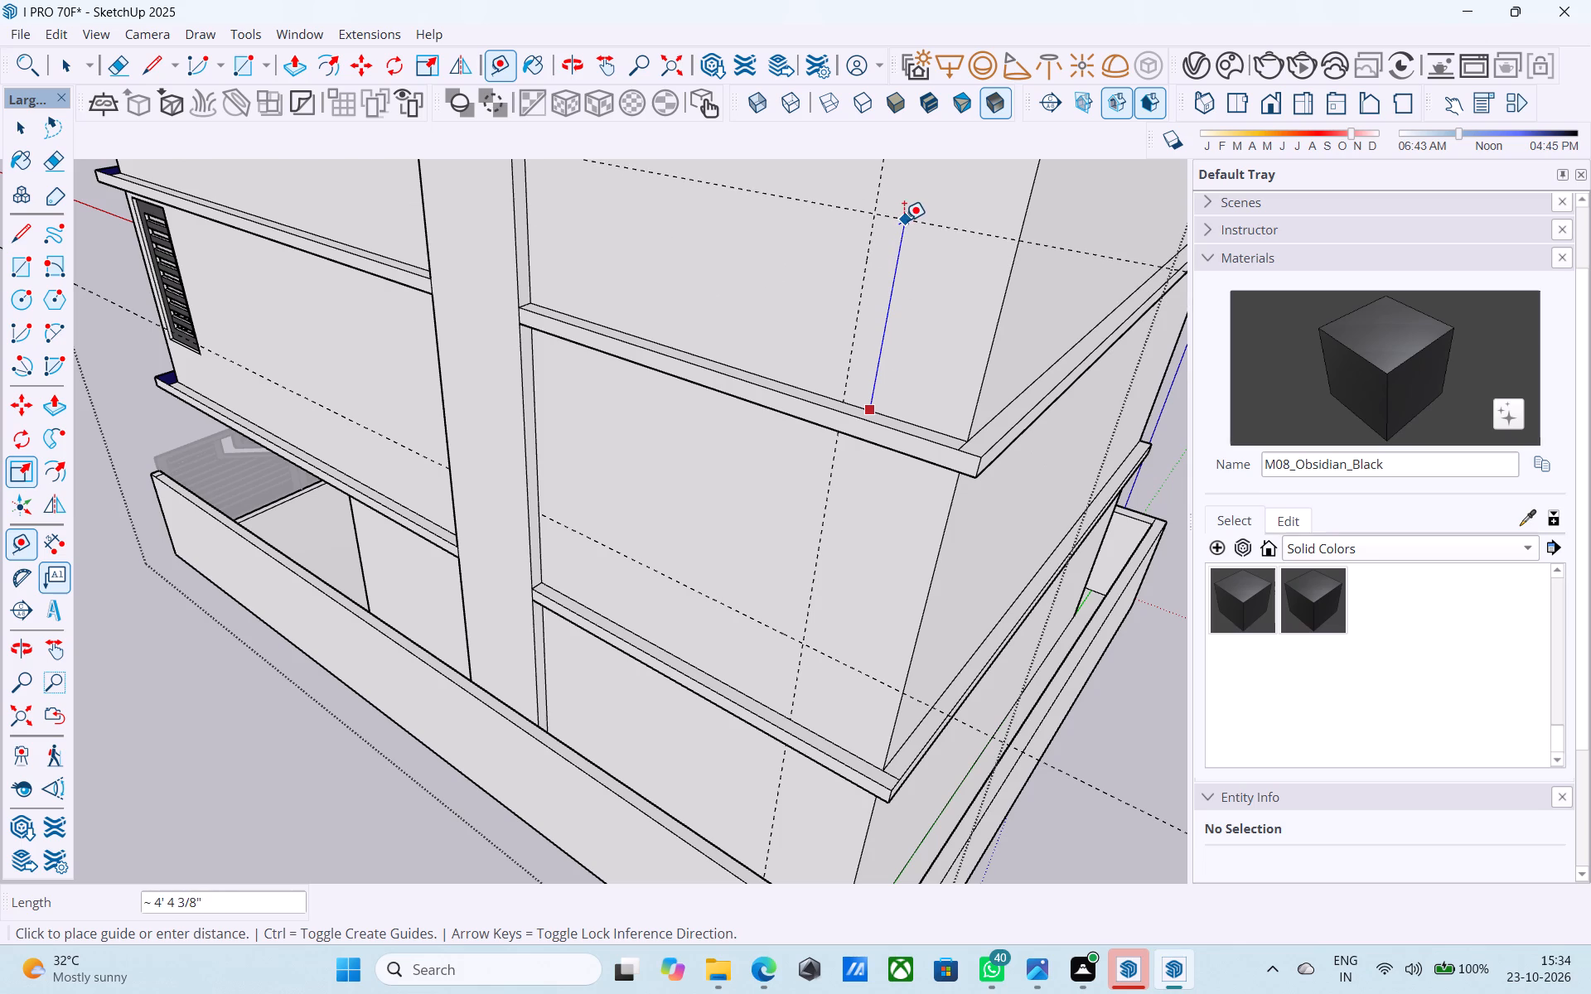
{"action": "left_click", "coordinate": [902, 294]}
{"action": "scroll", "coordinate": [858, 391], "scroll_direction": "down", "scroll_amount": 4}
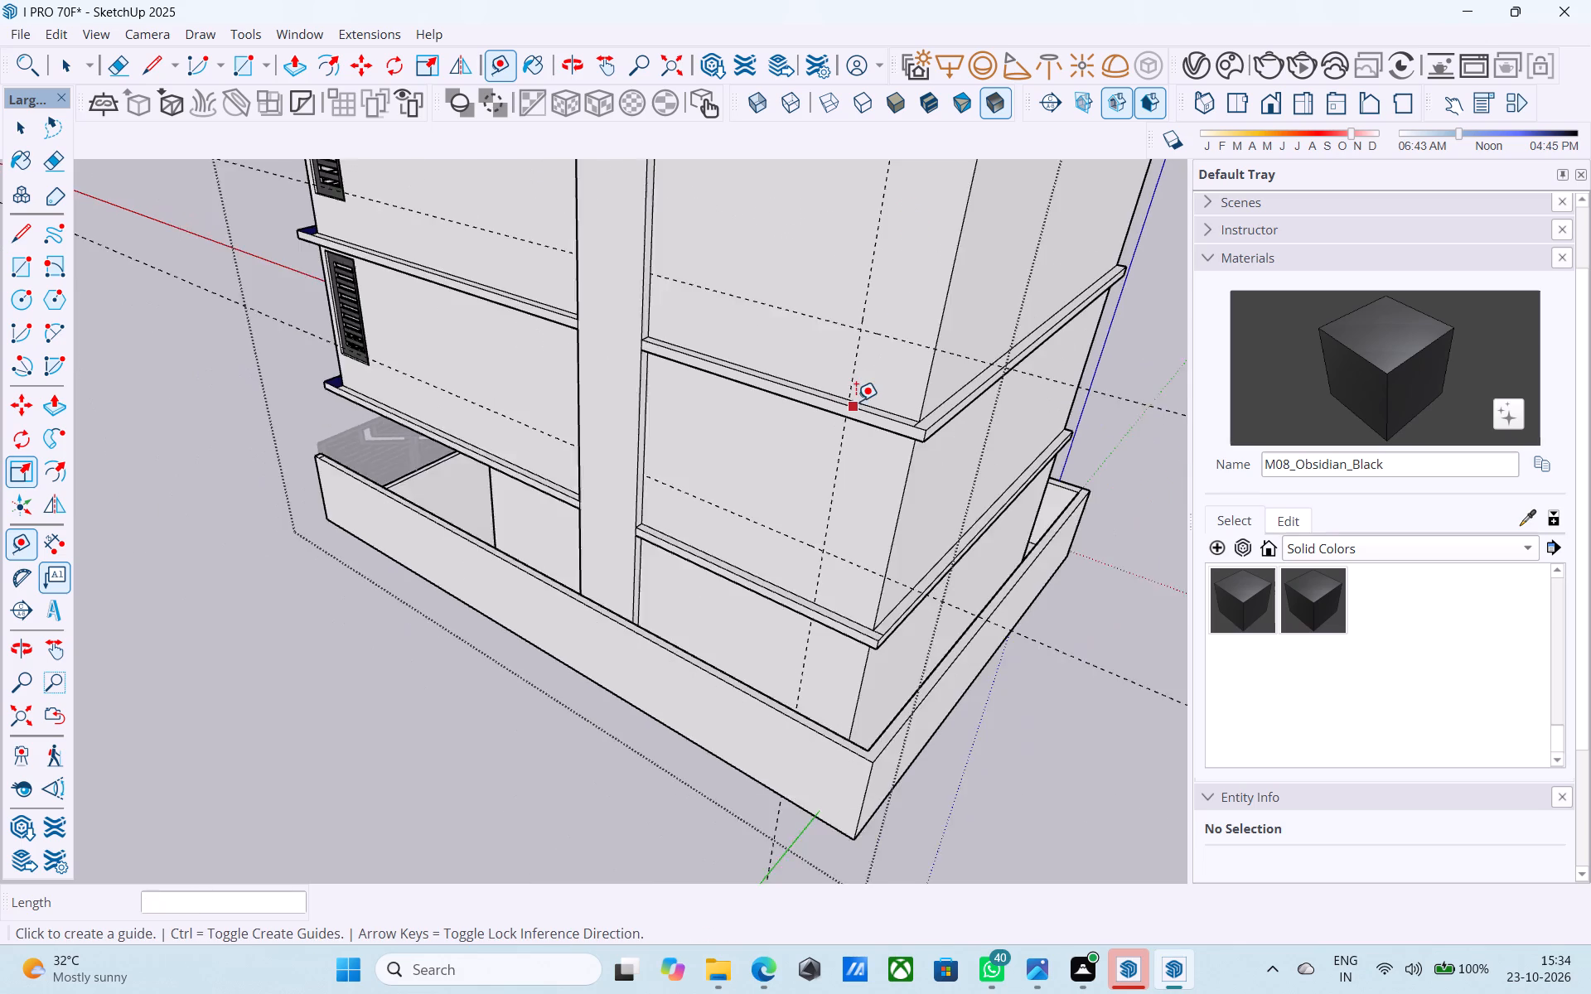
Draw a 4' by 4' window square on the side wall above the middle floor band, starting from the guide intersection.
{"action": "scroll", "coordinate": [856, 401], "scroll_direction": "down", "scroll_amount": 7}
{"action": "middle_click_drag", "start_coordinate": [854, 406], "coordinate": [1001, 537]}
{"action": "key", "text": "r"}
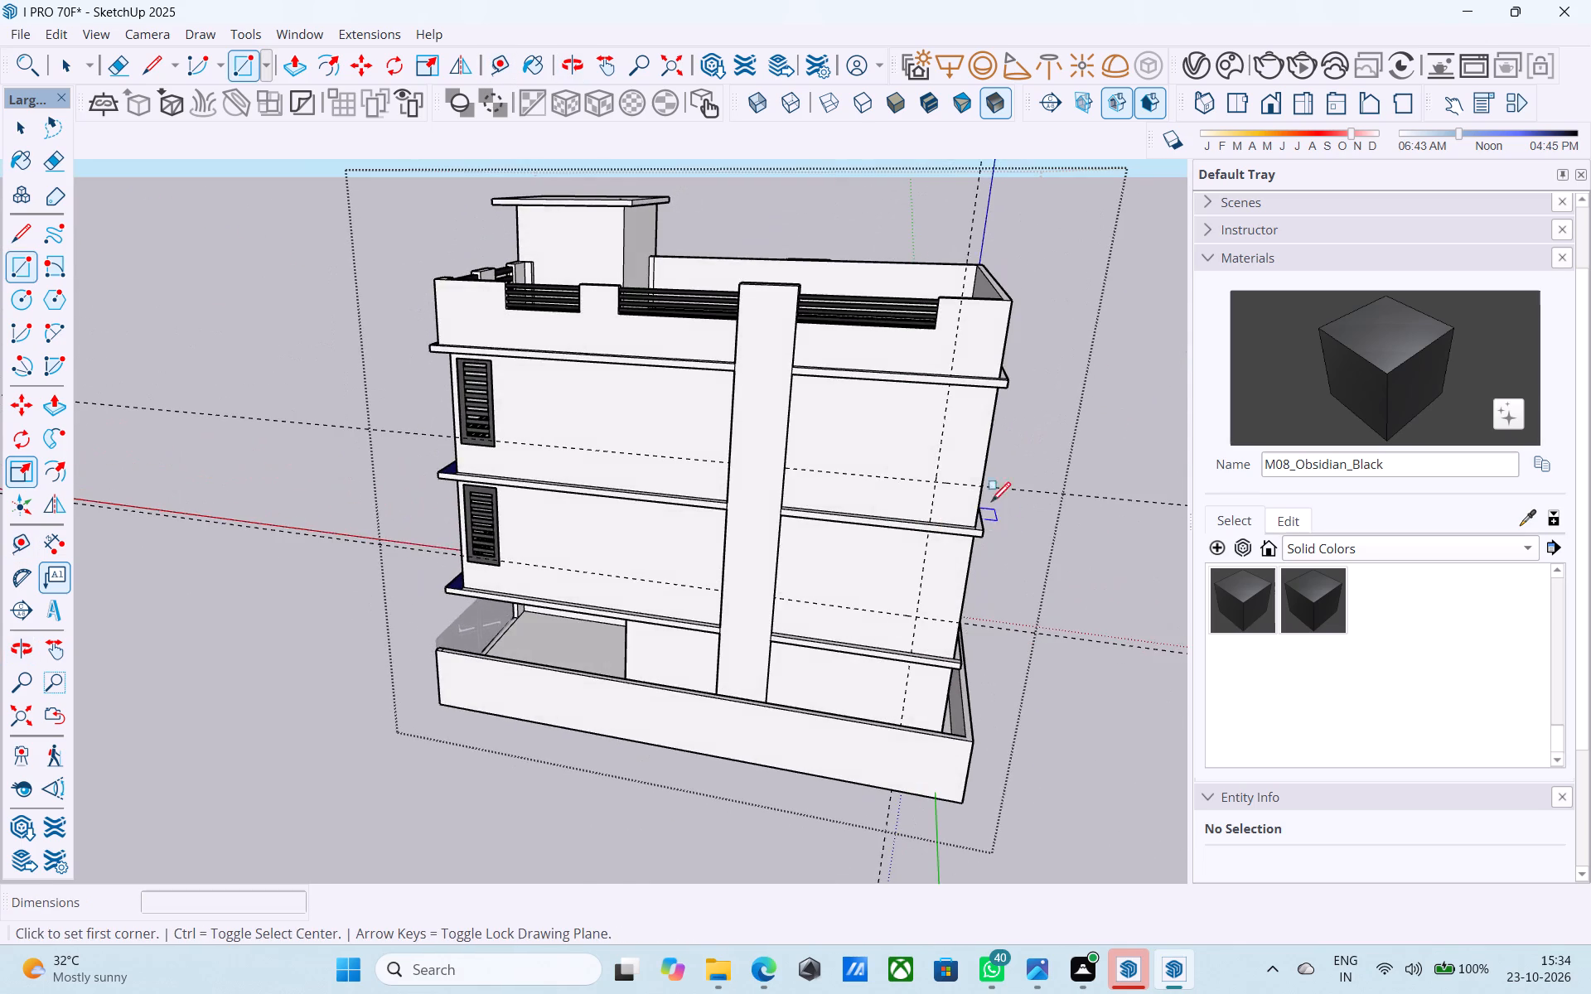
{"action": "scroll", "coordinate": [973, 472], "scroll_direction": "up", "scroll_amount": 8}
{"action": "left_click", "coordinate": [908, 488]}
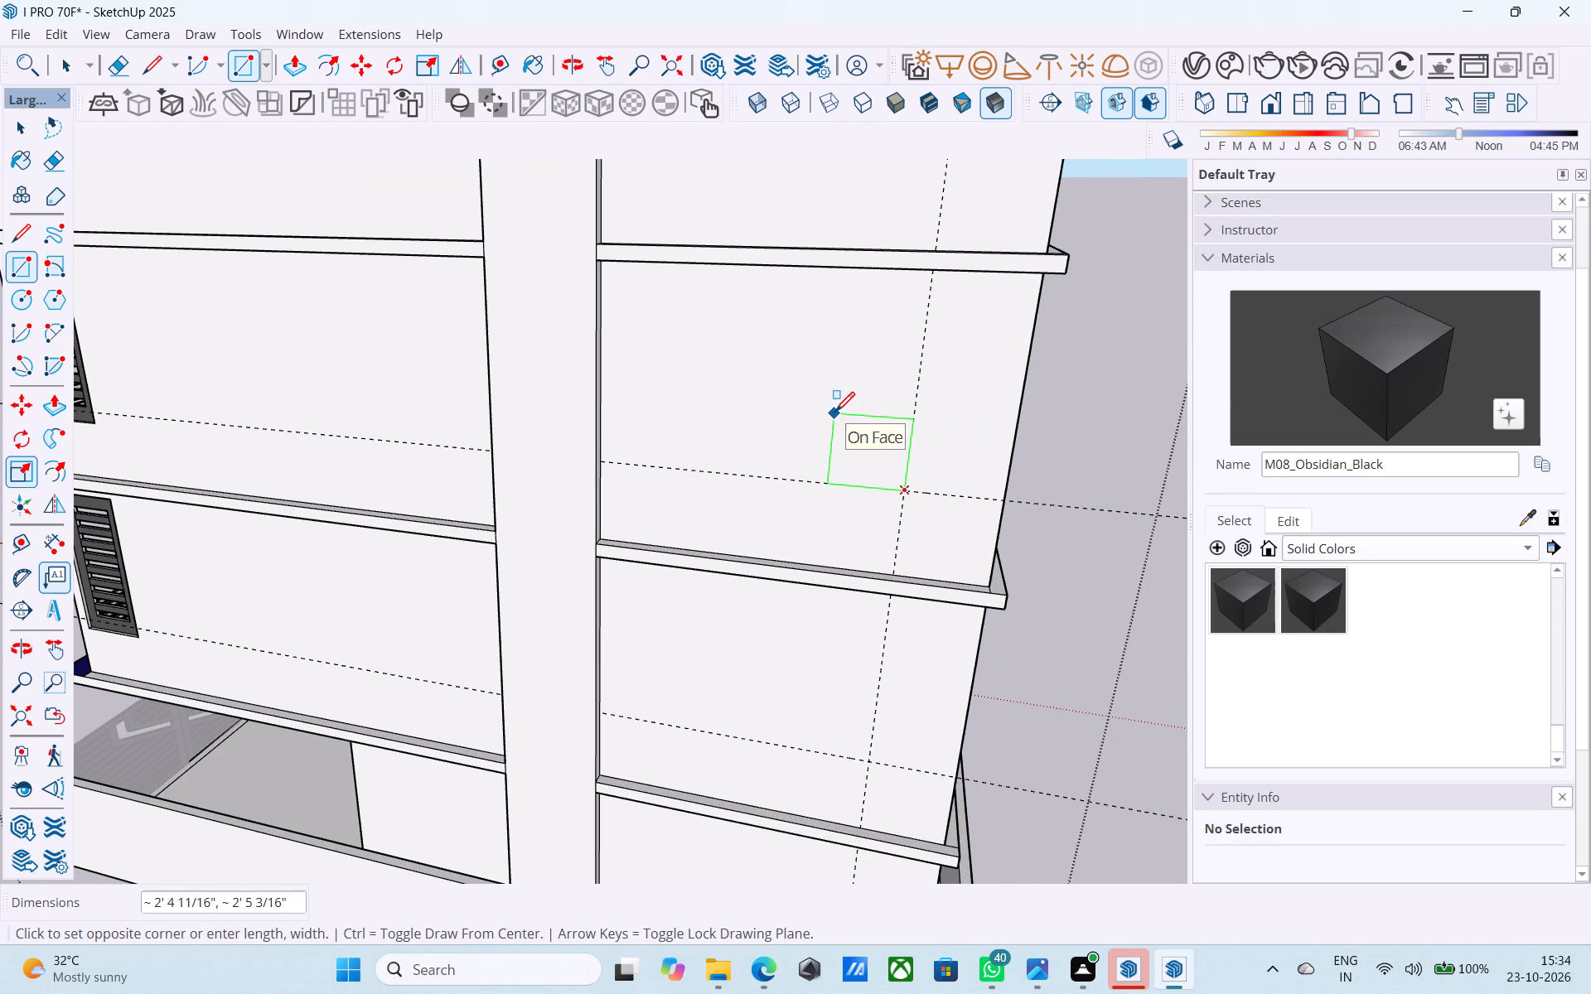
{"action": "type", "text": "4',4'"}
{"action": "key", "text": "Return"}
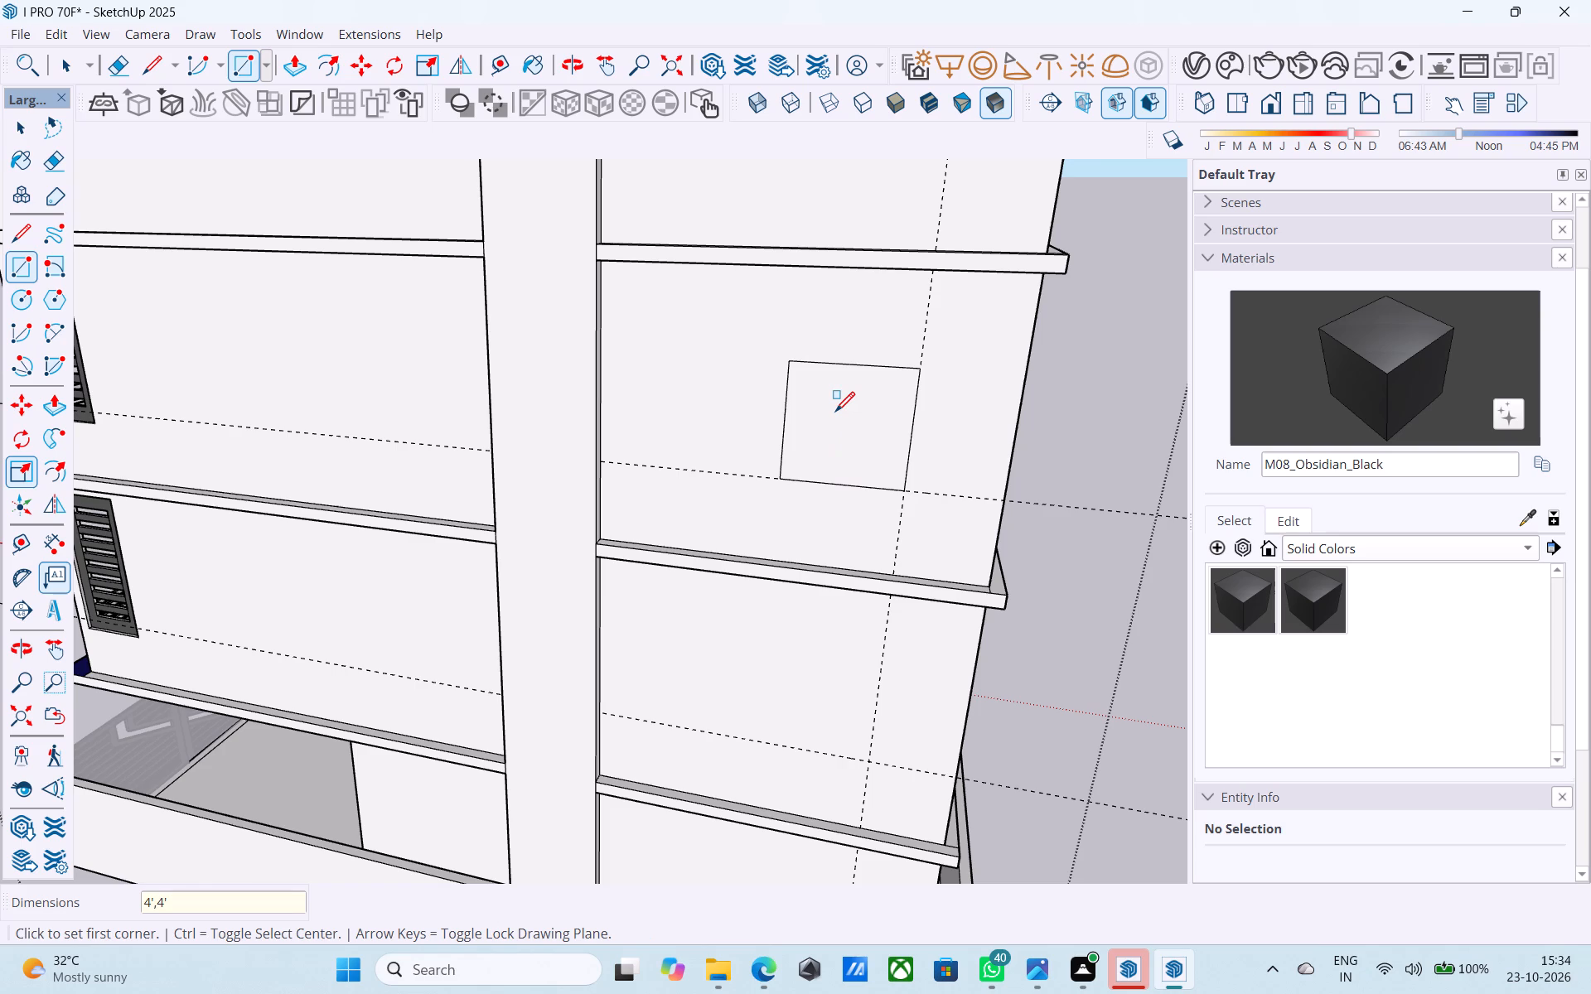
Draw a 4' by 4' window square above the lowest floor band, starting from the guide intersection.
{"action": "scroll", "coordinate": [762, 587], "scroll_direction": "down", "scroll_amount": 7}
{"action": "scroll", "coordinate": [826, 701], "scroll_direction": "up", "scroll_amount": 9}
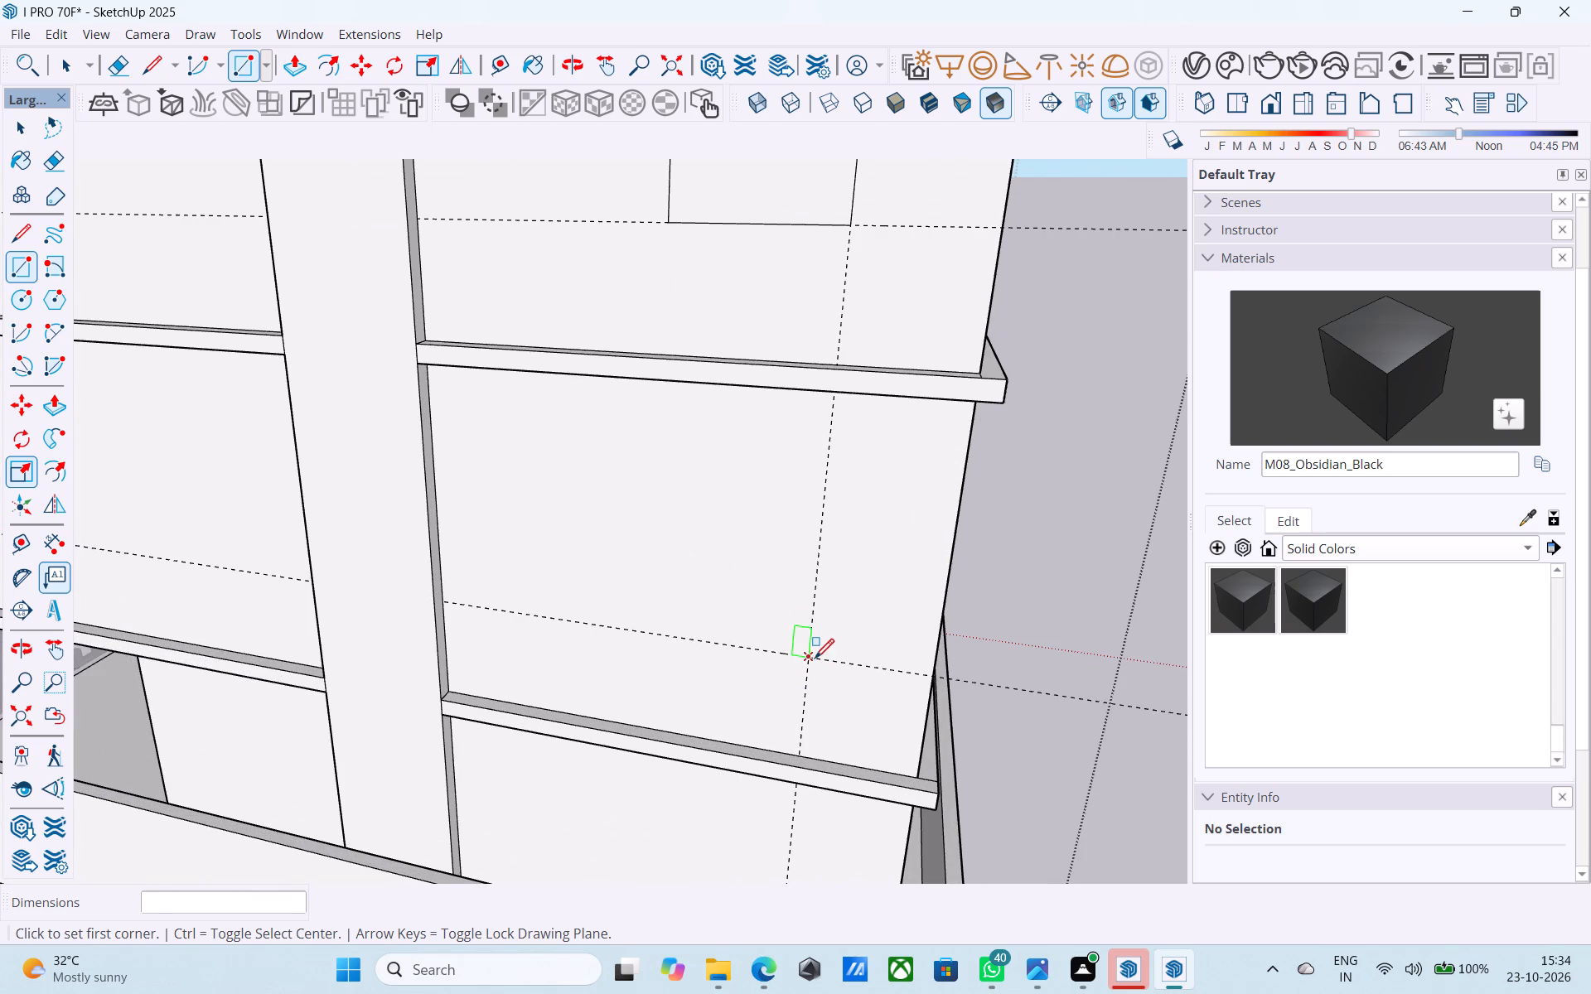
{"action": "left_click", "coordinate": [815, 660]}
{"action": "type", "text": "4',4'"}
{"action": "key", "text": "Return"}
{"action": "scroll", "coordinate": [721, 518], "scroll_direction": "down", "scroll_amount": 9}
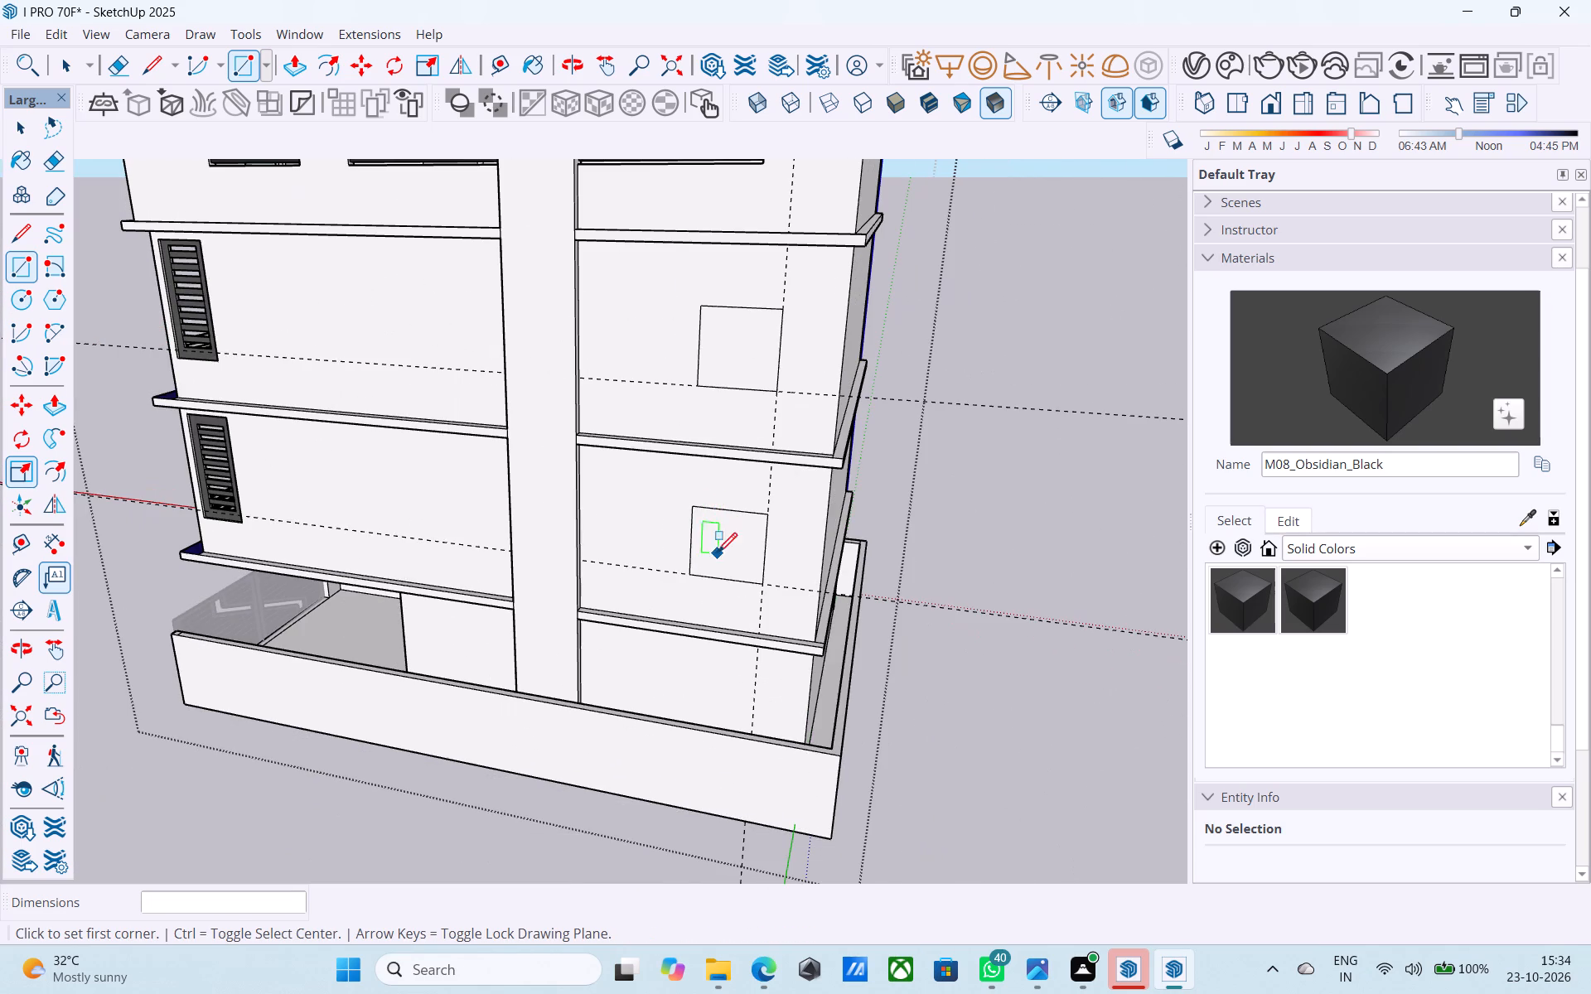
Place a horizontal guide on the ground-floor side wall 3' above the wall's bottom edge near the rear corner.
{"action": "middle_click_drag", "start_coordinate": [759, 596], "coordinate": [793, 529]}
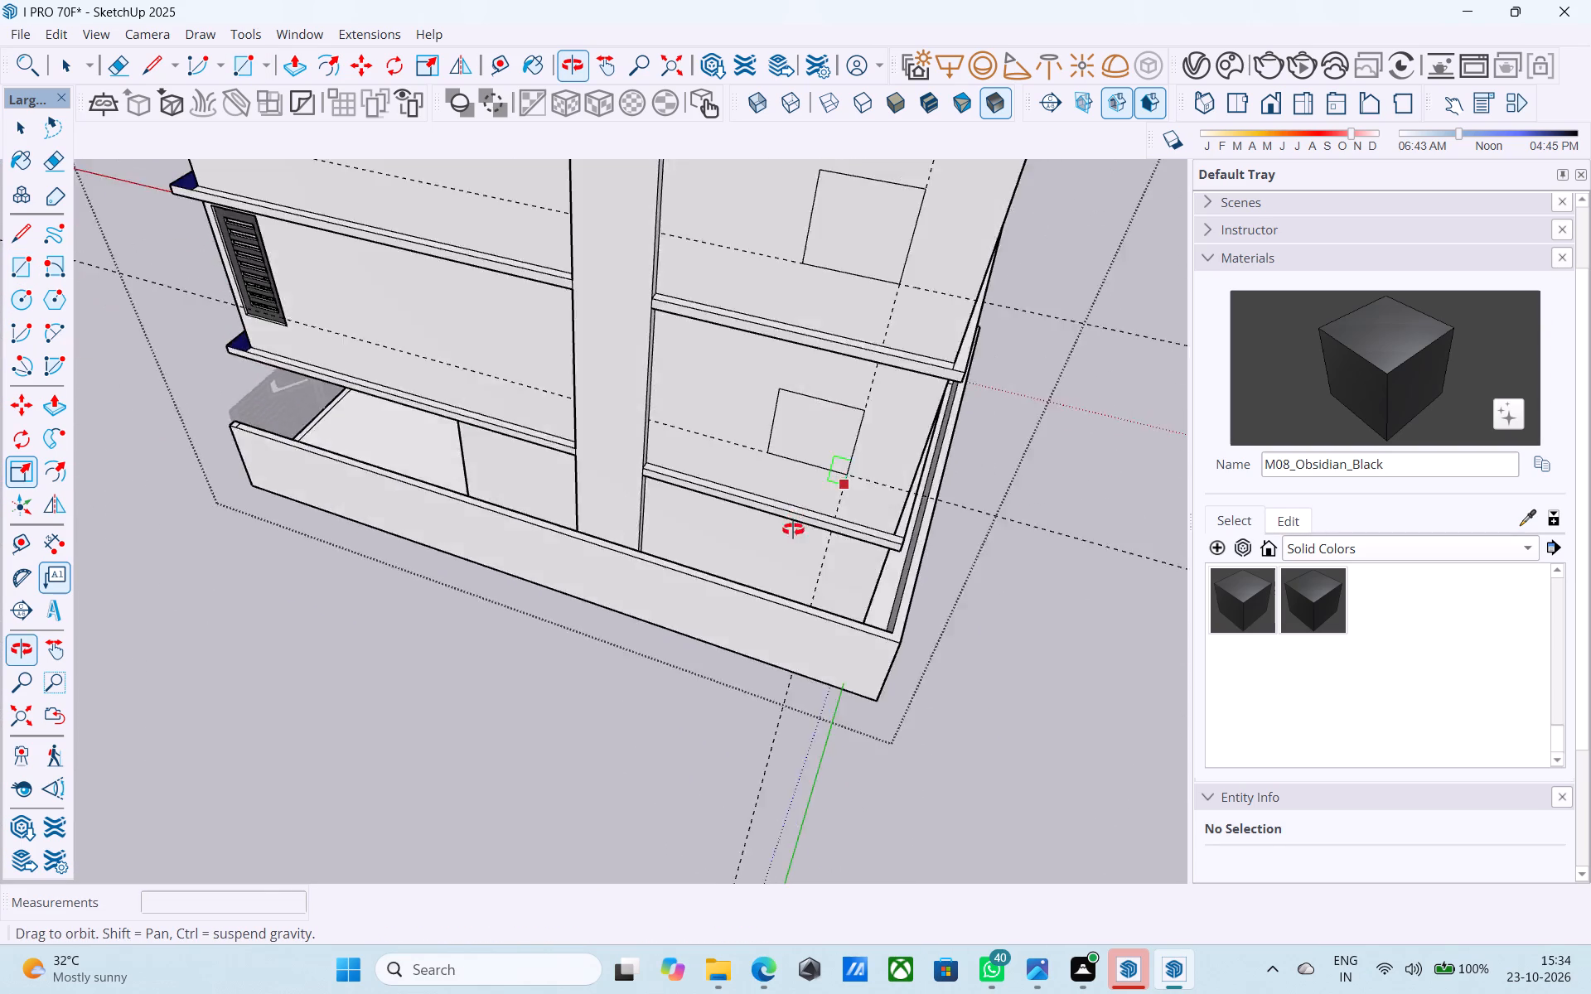
{"action": "middle_click_drag", "start_coordinate": [793, 529], "coordinate": [786, 552]}
{"action": "scroll", "coordinate": [817, 606], "scroll_direction": "up", "scroll_amount": 5}
{"action": "middle_click_drag", "start_coordinate": [825, 673], "coordinate": [588, 615]}
{"action": "middle_click_drag", "start_coordinate": [622, 707], "coordinate": [626, 676]}
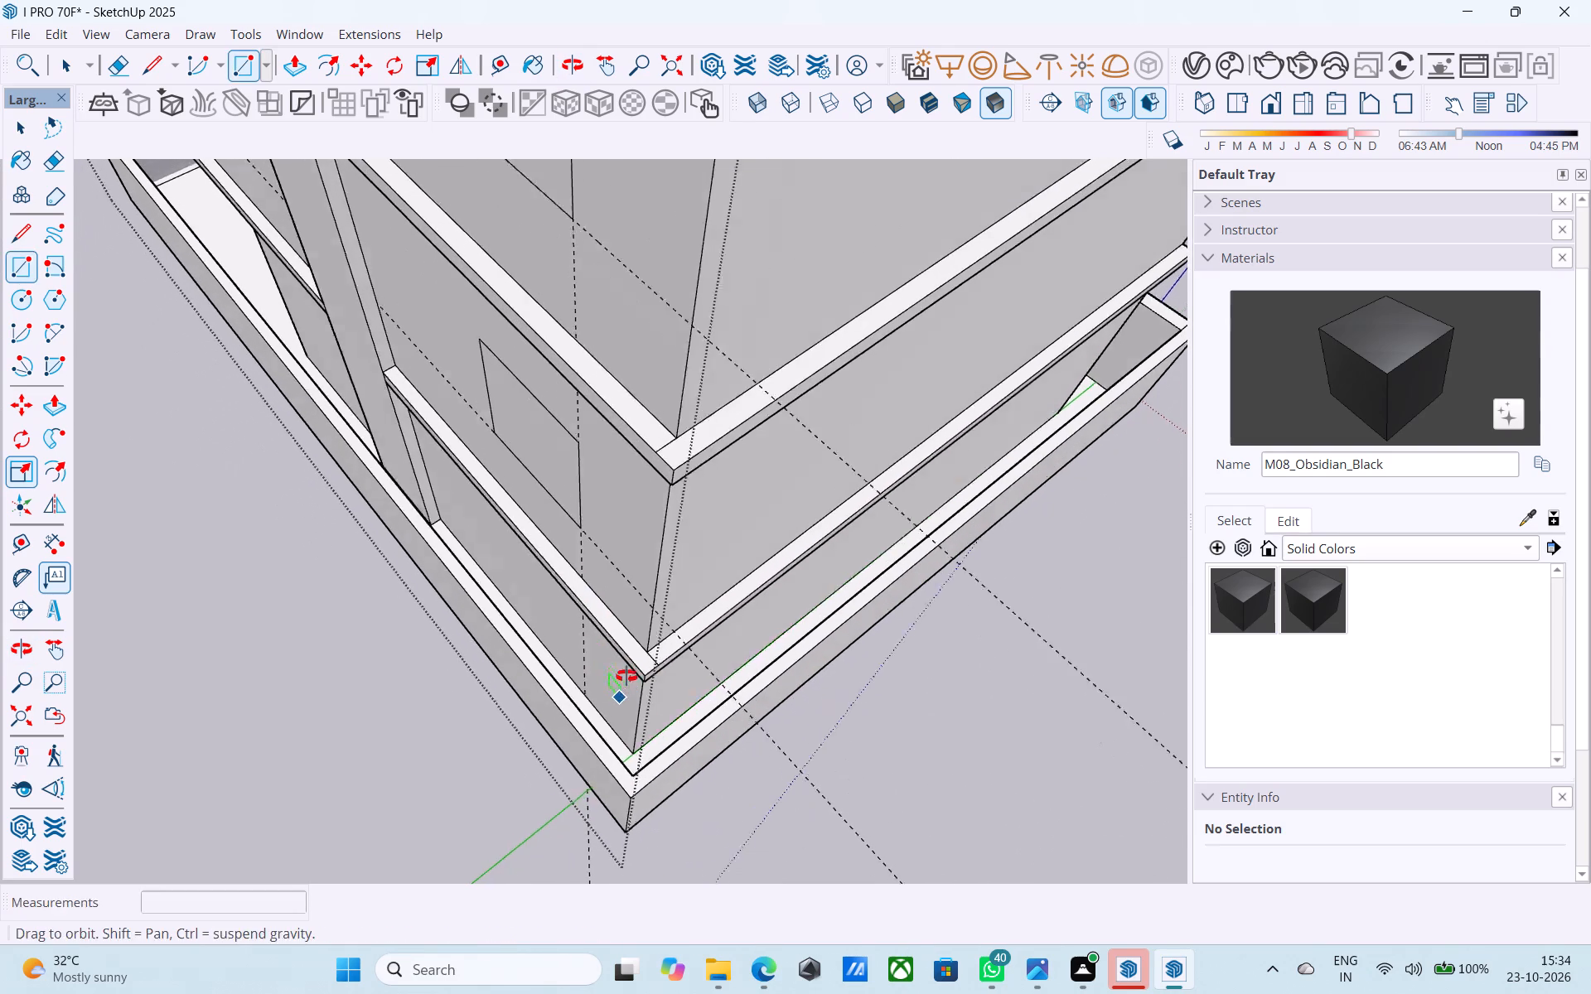
{"action": "middle_click_drag", "start_coordinate": [626, 676], "coordinate": [630, 672]}
{"action": "key", "text": "t"}
{"action": "scroll", "coordinate": [594, 679], "scroll_direction": "up", "scroll_amount": 4}
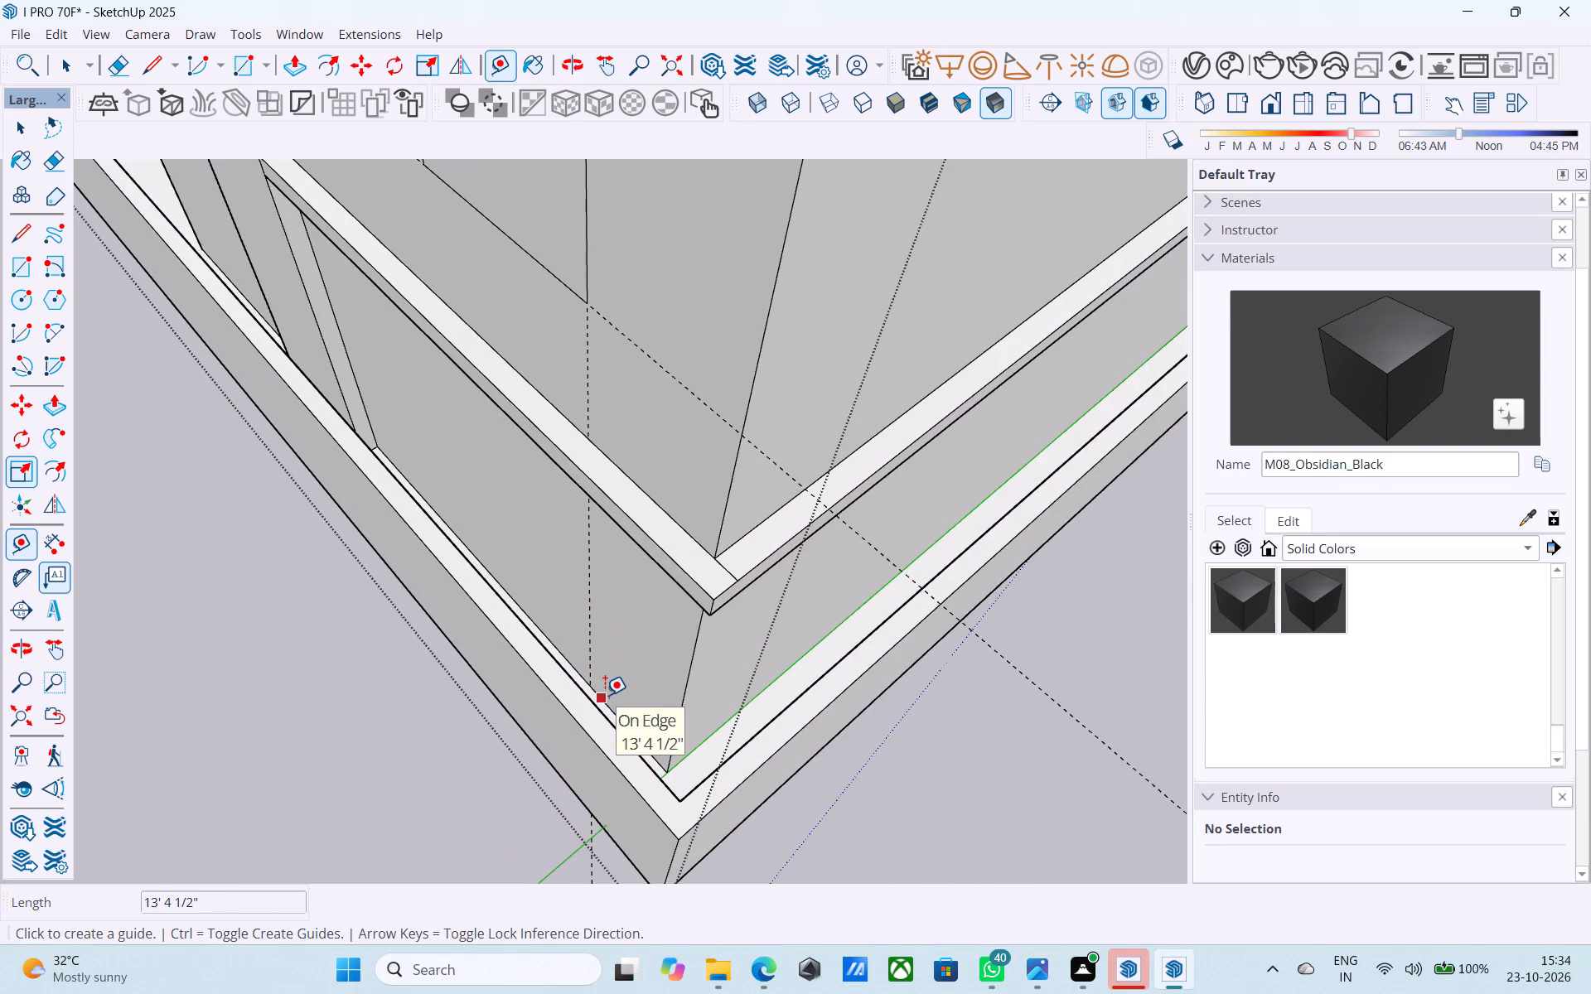
{"action": "scroll", "coordinate": [605, 695], "scroll_direction": "up", "scroll_amount": 7}
{"action": "left_click", "coordinate": [578, 677]}
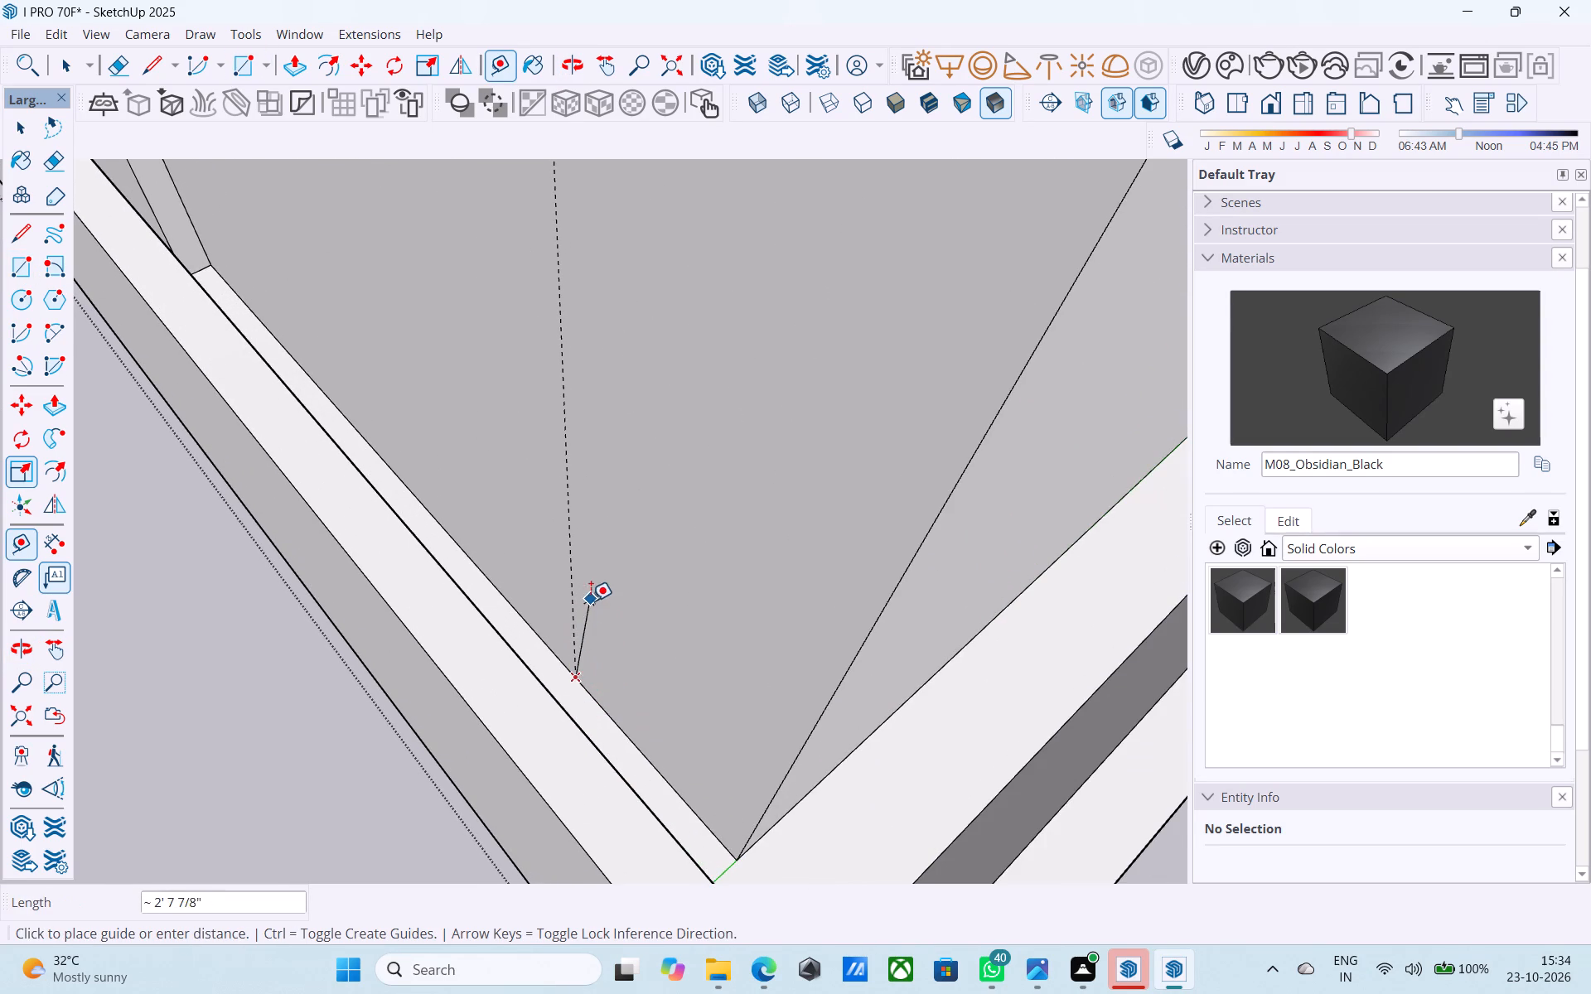
{"action": "key", "text": "t"}
{"action": "left_click", "coordinate": [619, 731]}
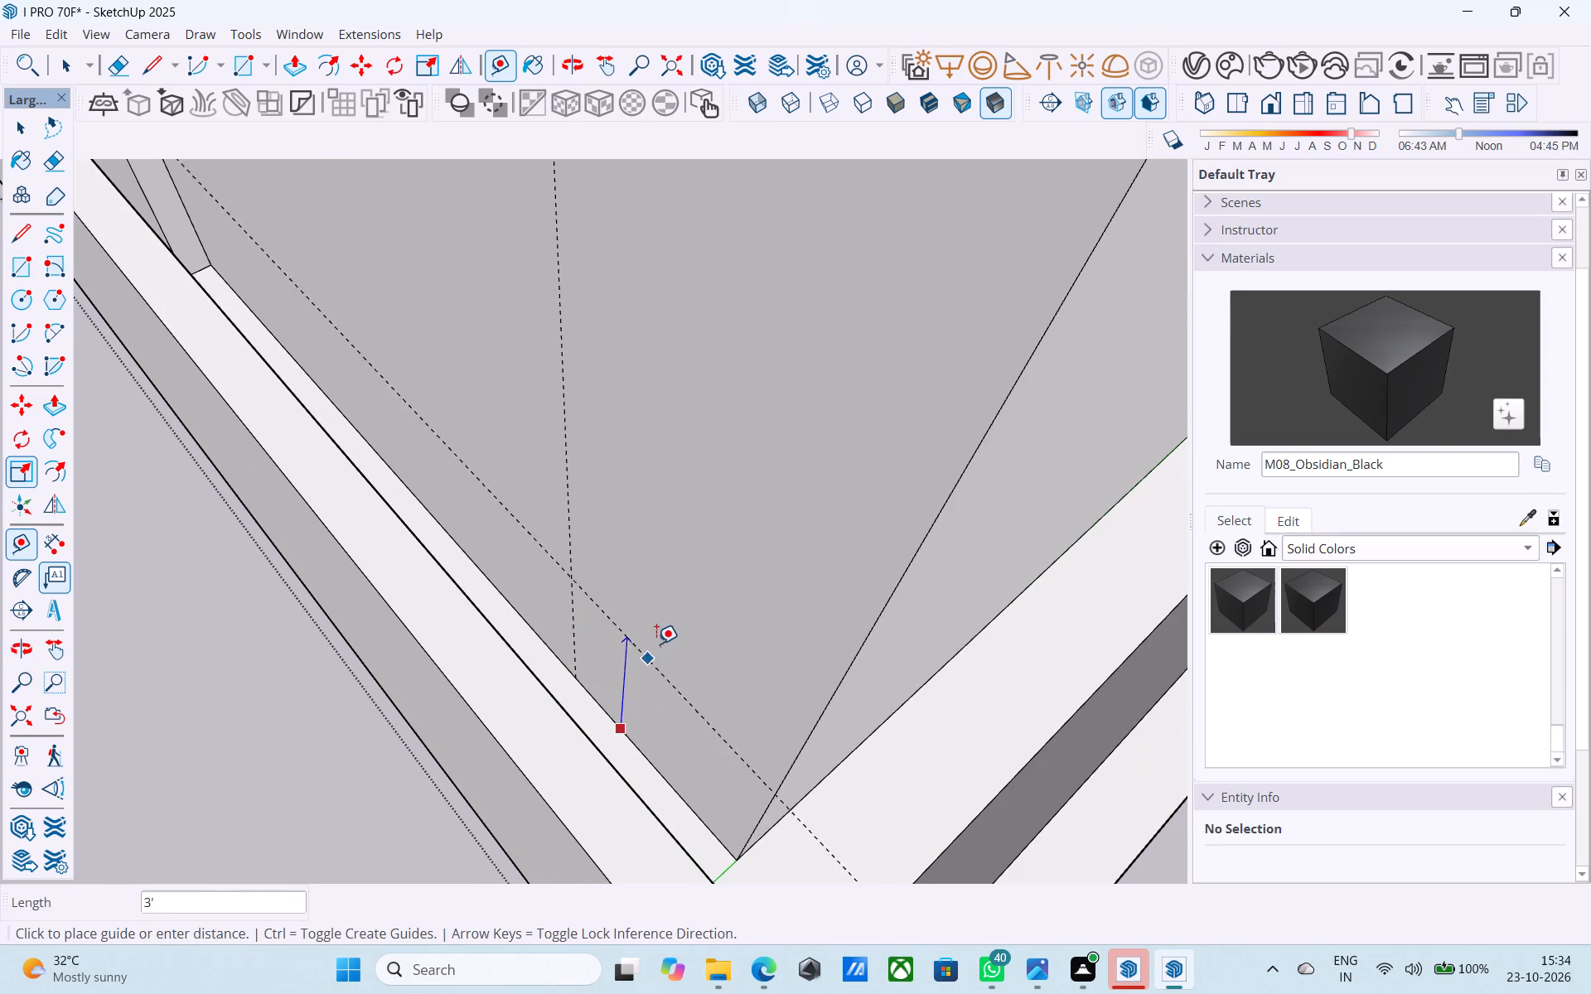
{"action": "type", "text": "3'"}
{"action": "key", "text": "Return"}
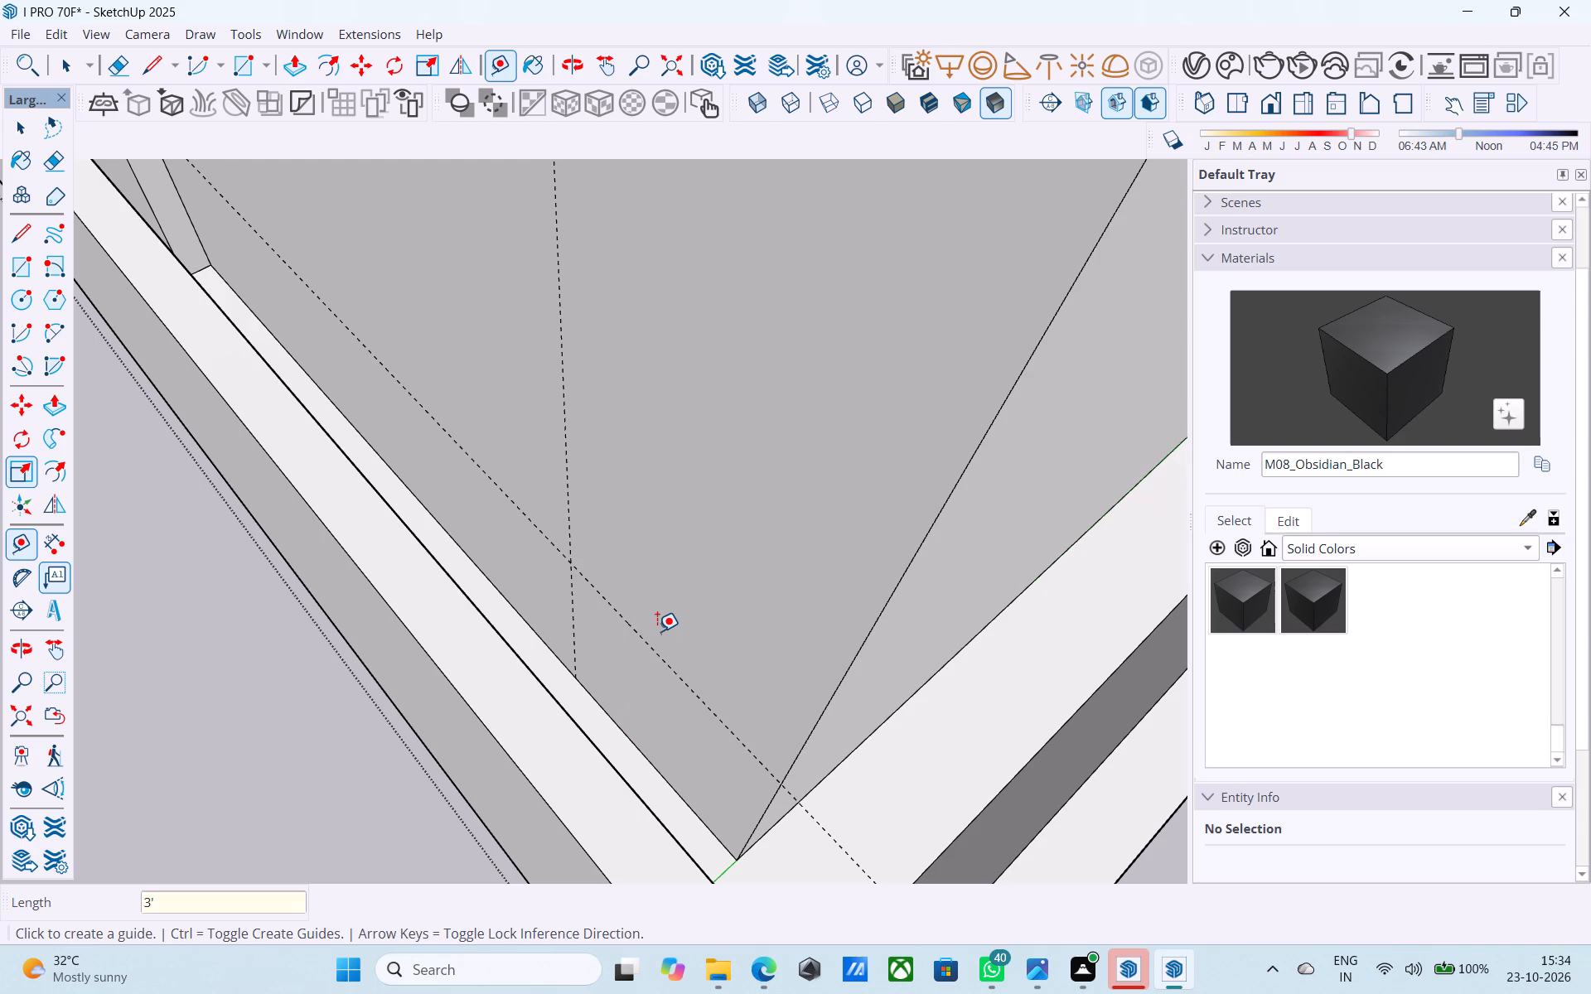
Draw a 4' by 4' window square on the ground-floor side wall from the guide intersection.
{"action": "key", "text": "r"}
{"action": "left_click", "coordinate": [569, 567]}
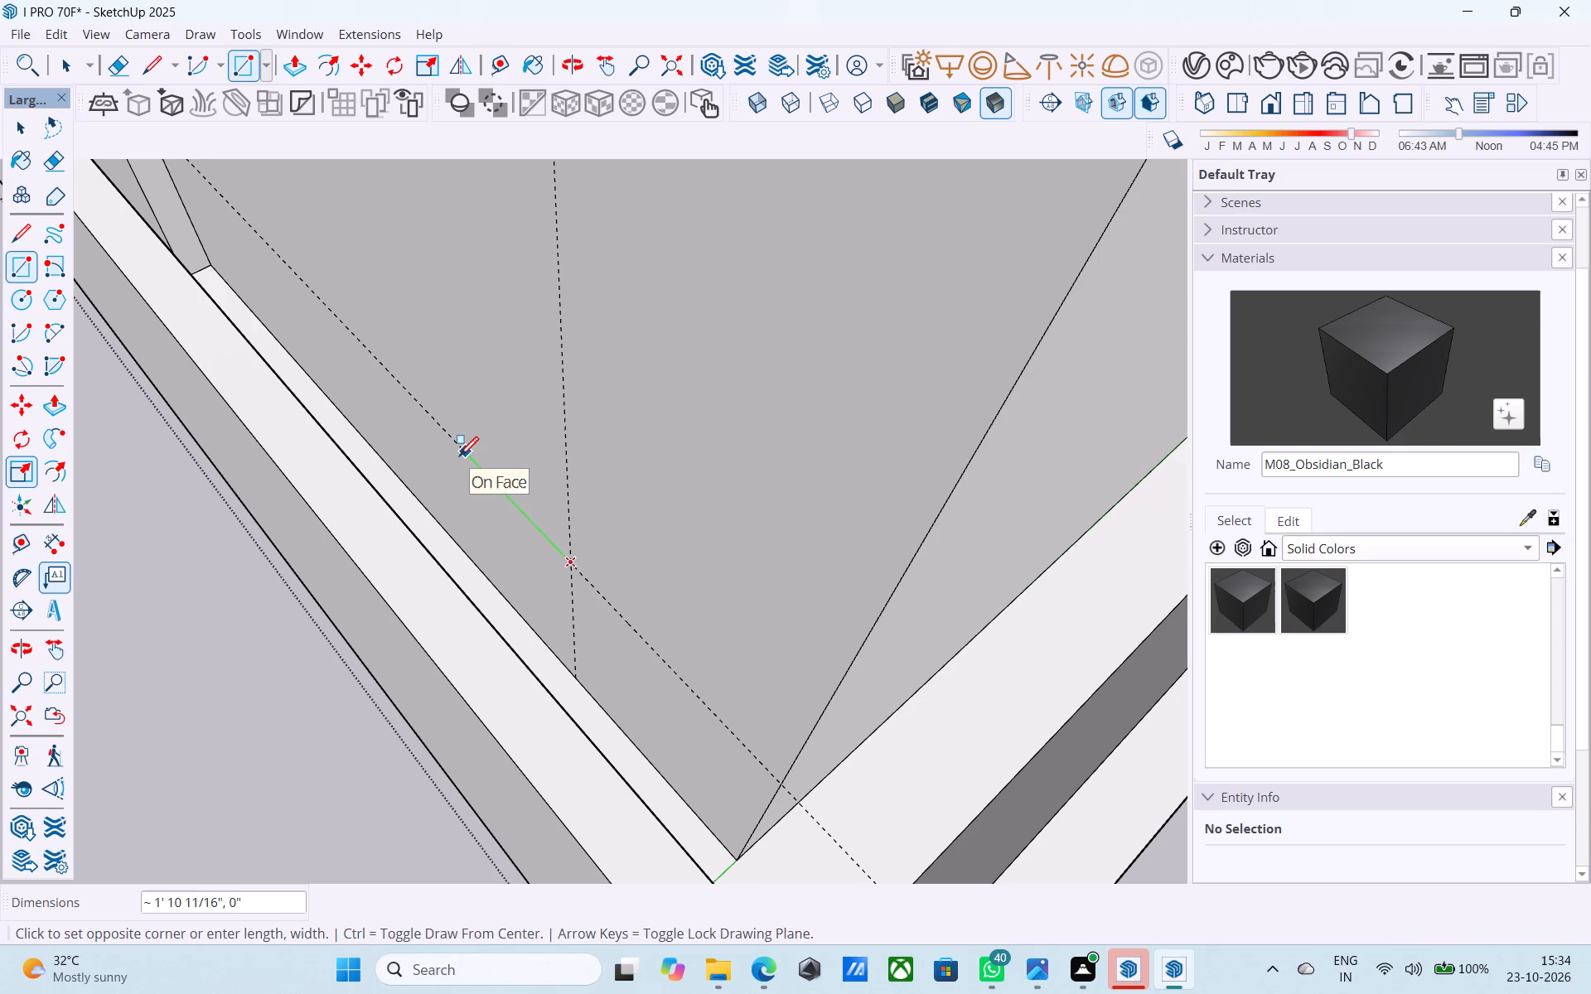
{"action": "middle_click_drag", "start_coordinate": [459, 458], "coordinate": [768, 496]}
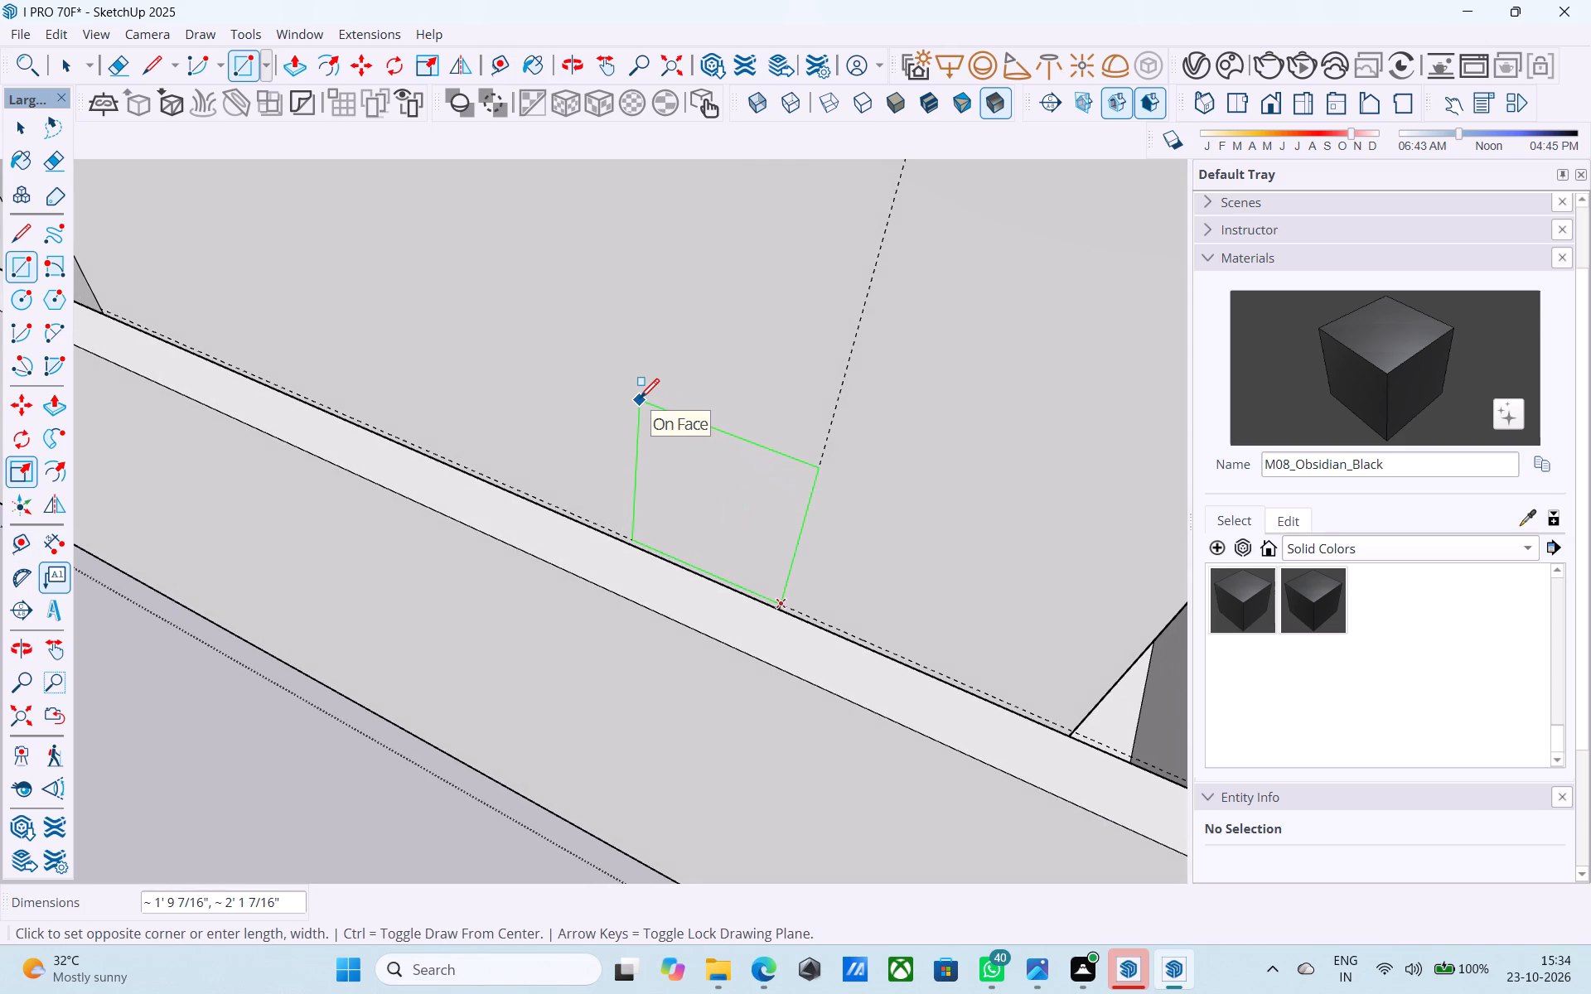
{"action": "type", "text": "4',4'"}
{"action": "key", "text": "Return"}
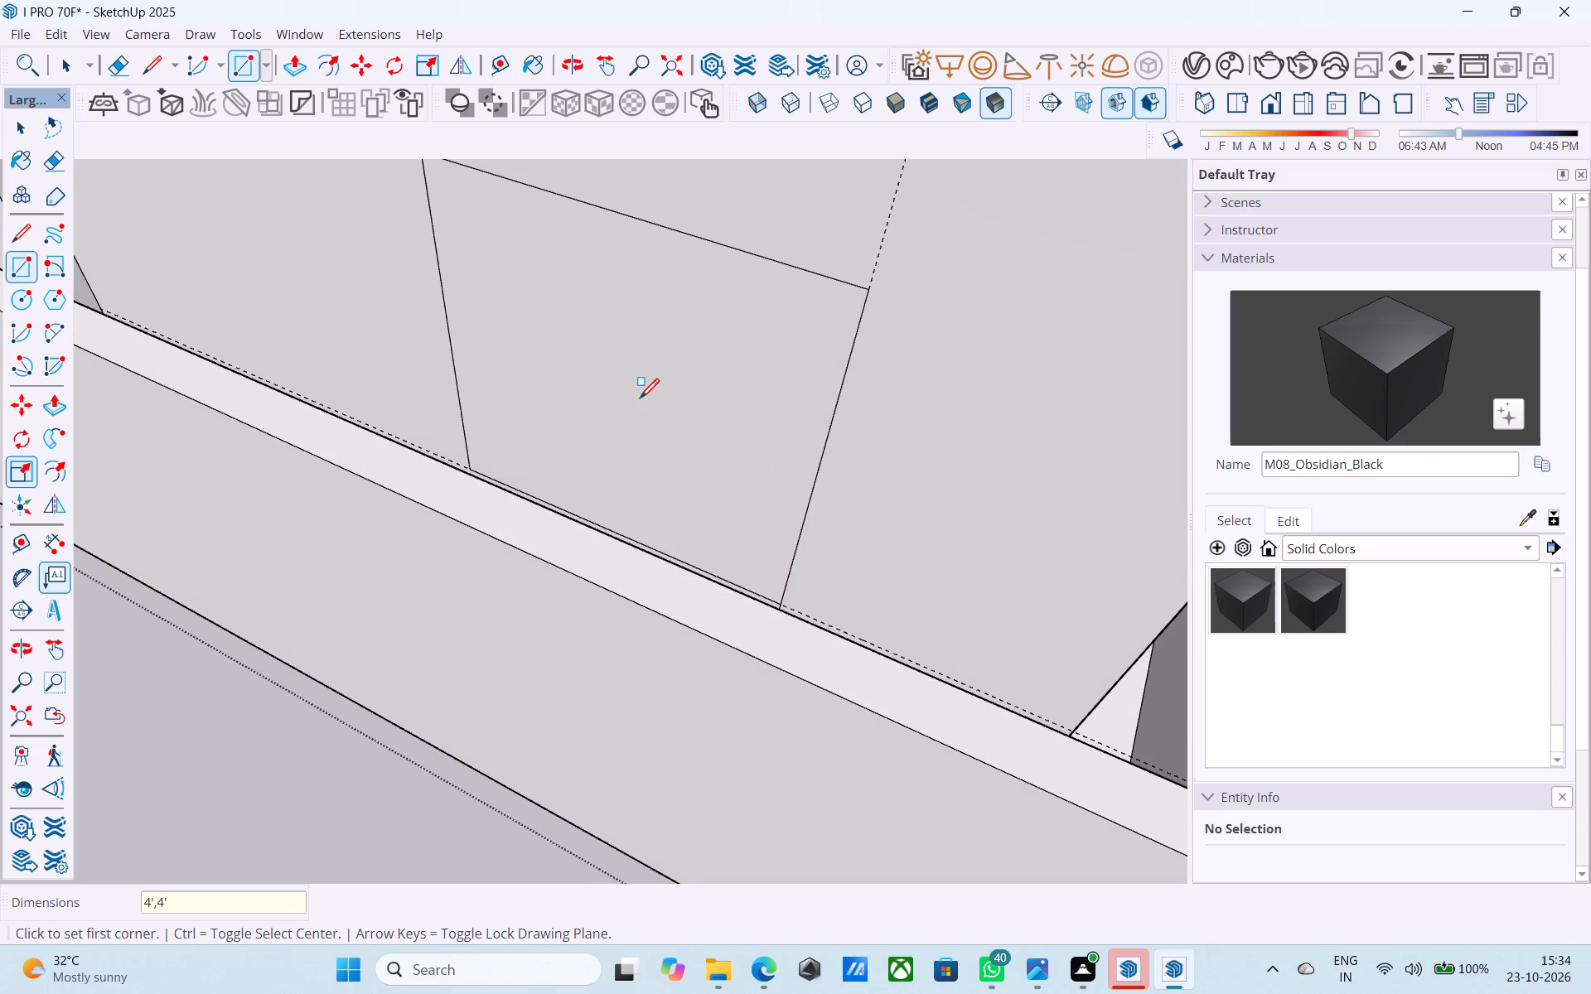
Offset the ground-floor window square 3" inward to form a frame border.
{"action": "key", "text": "space"}
{"action": "left_click", "coordinate": [692, 463]}
{"action": "key", "text": "f"}
{"action": "left_click", "coordinate": [692, 463]}
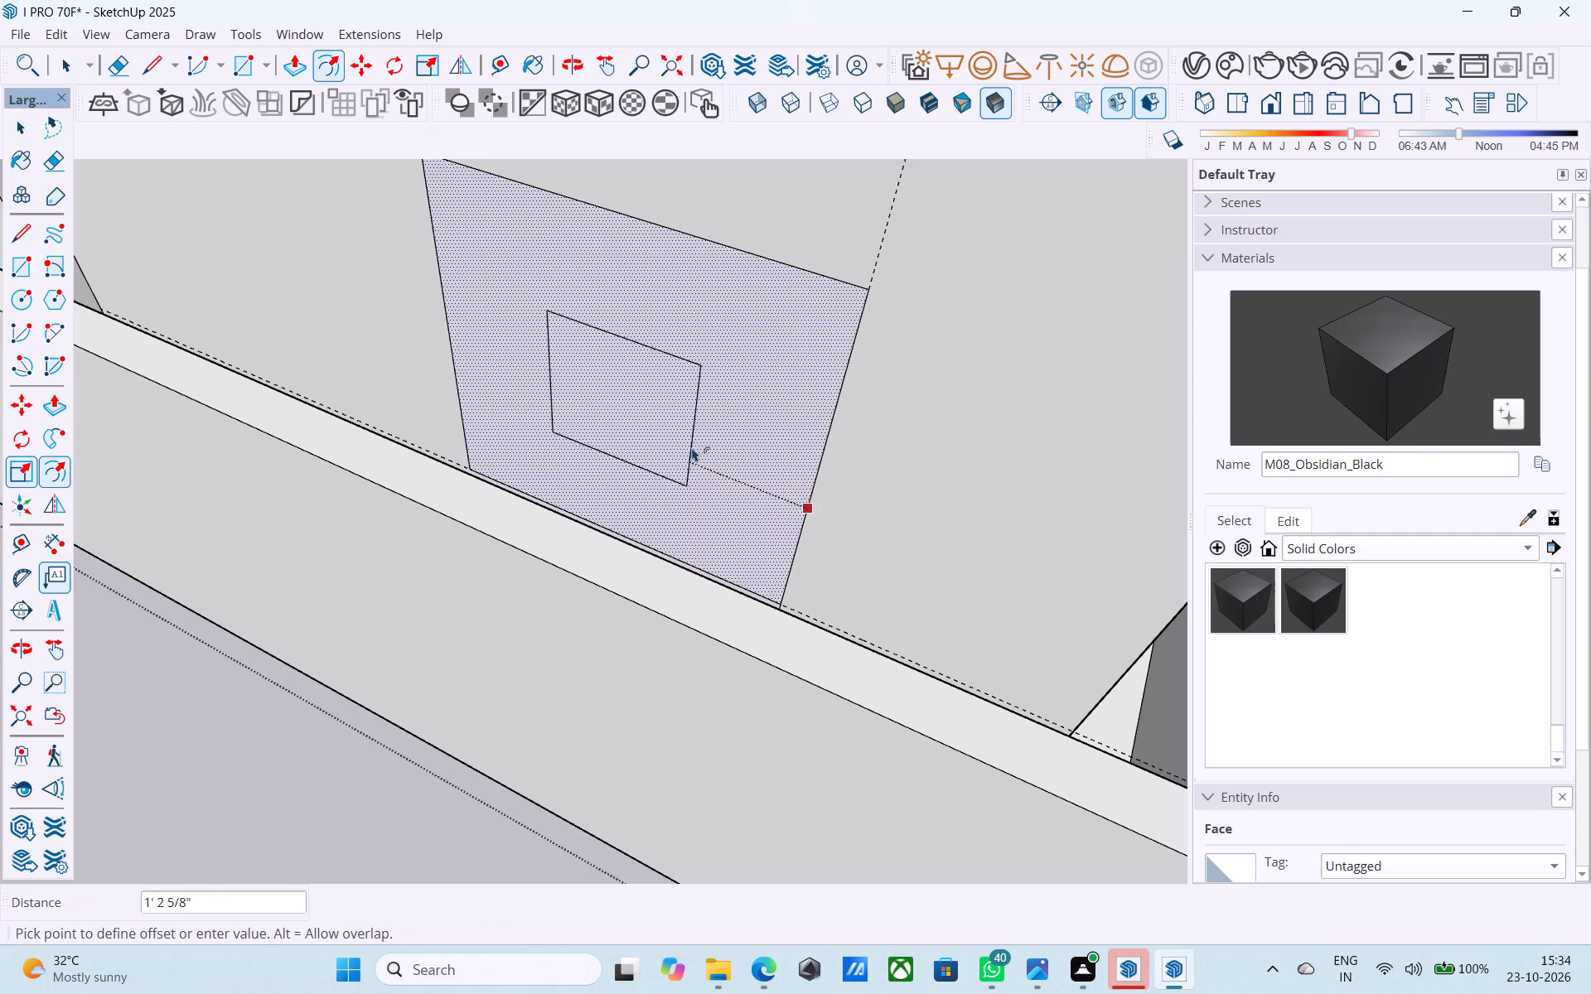
{"action": "type", "text": "3\""}
{"action": "key", "text": "Return"}
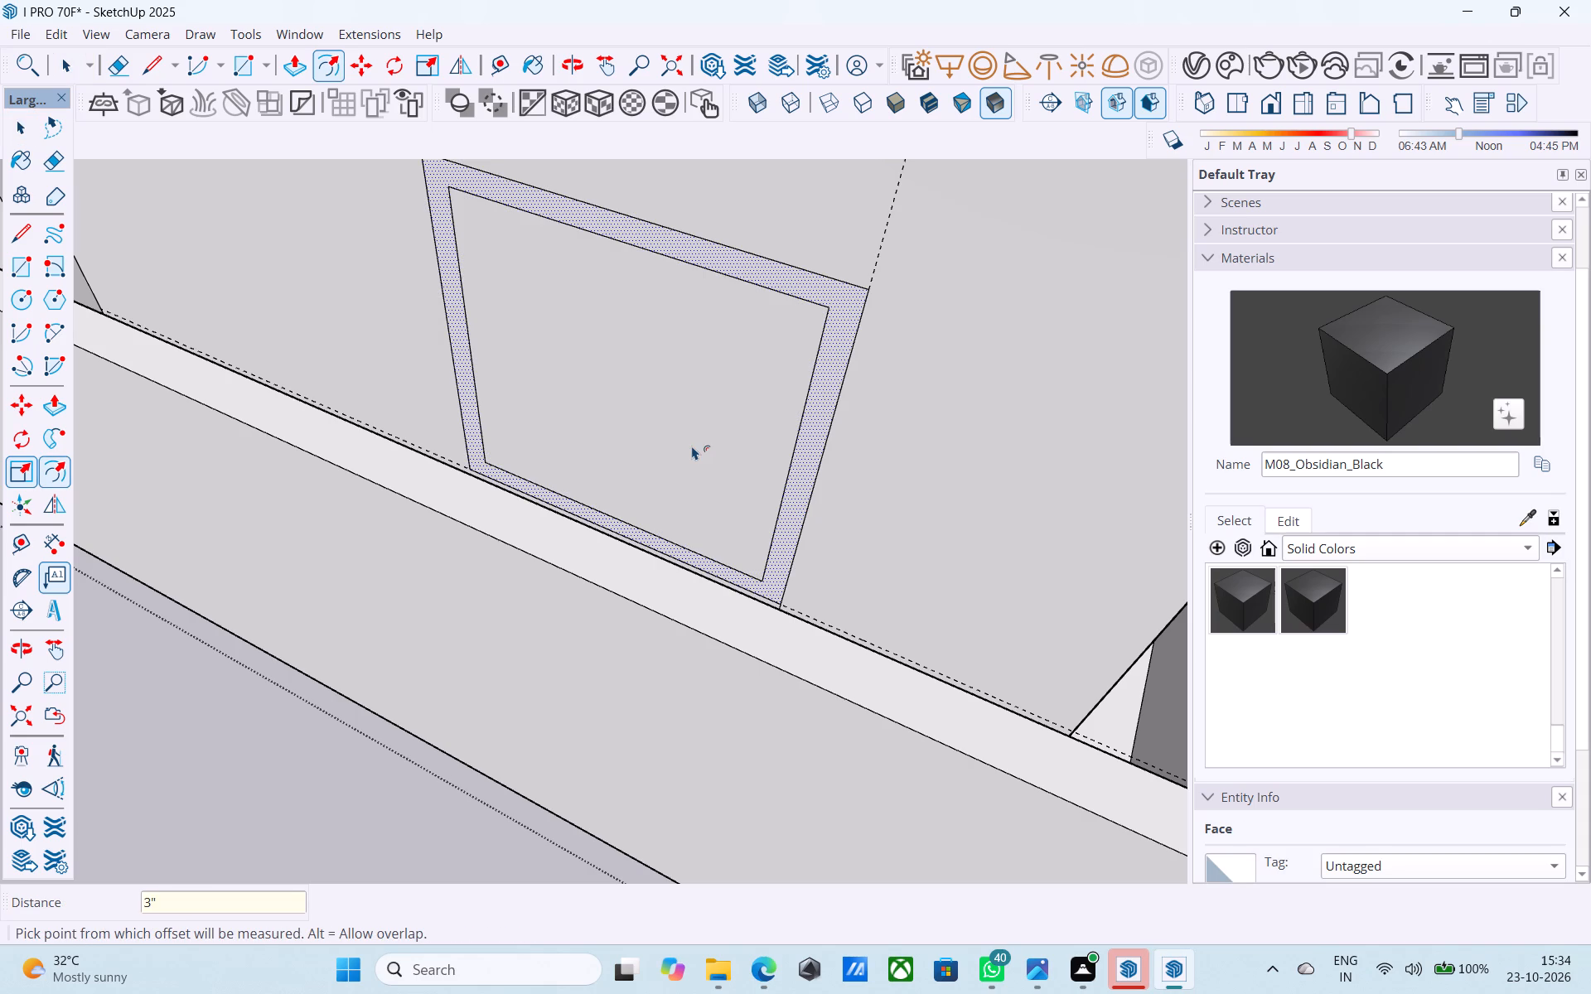
Push the inner face of the ground-floor window 9" into the wall.
{"action": "key", "text": "space"}
{"action": "left_click", "coordinate": [715, 409]}
{"action": "scroll", "coordinate": [715, 408], "scroll_direction": "down", "scroll_amount": 5}
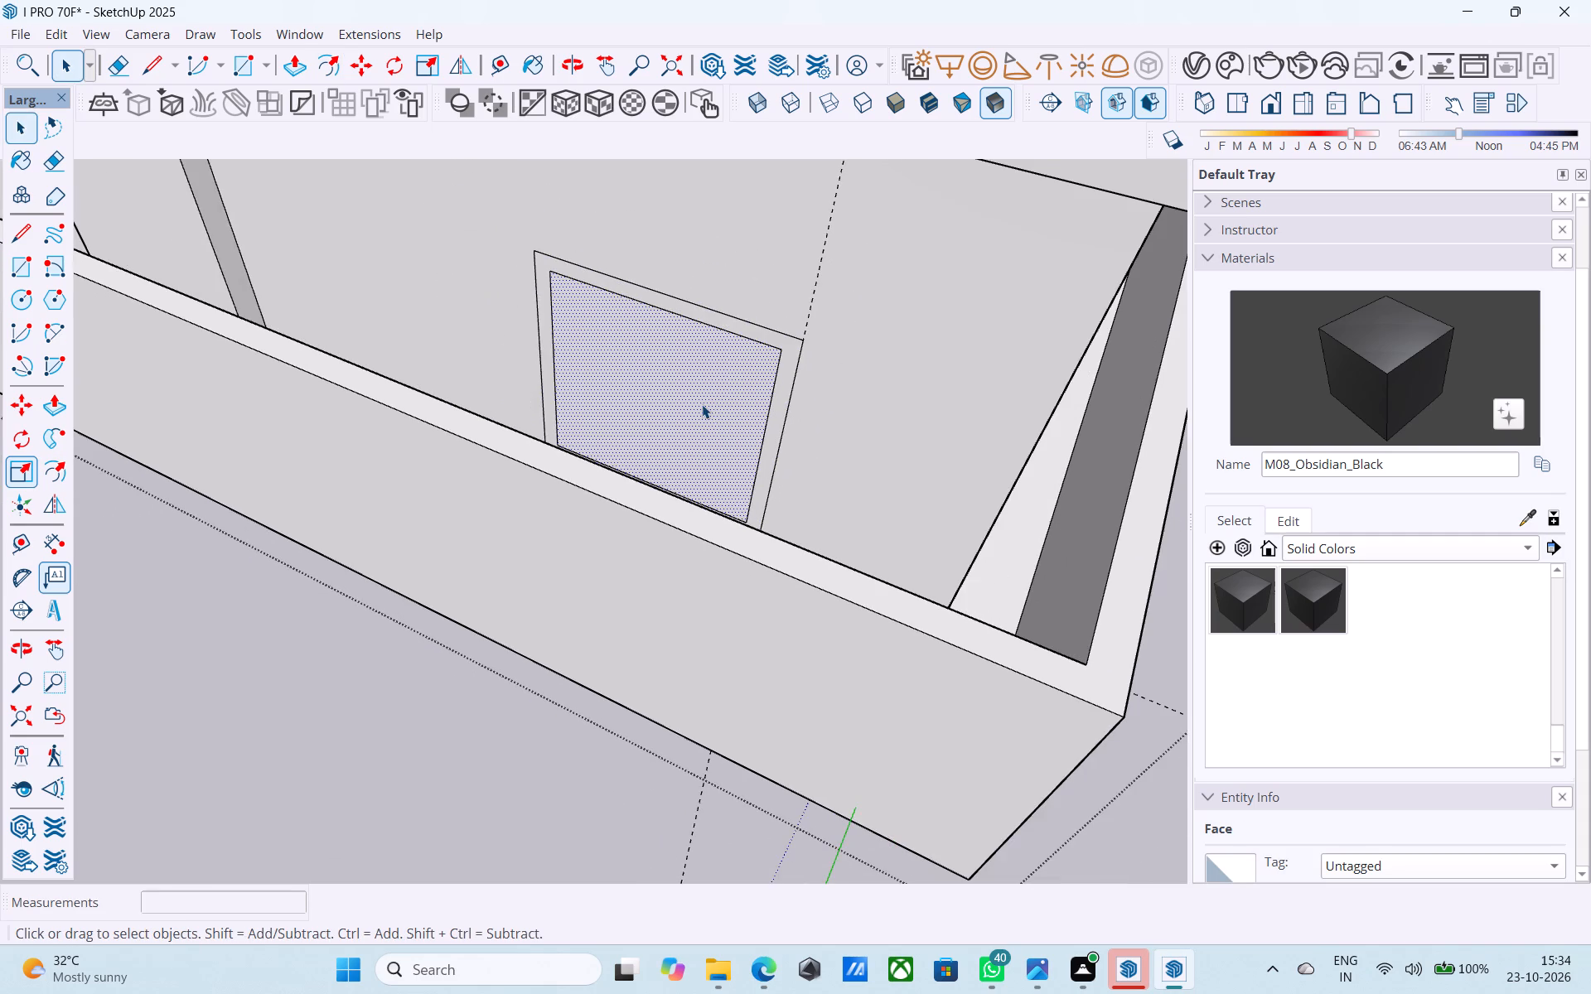
{"action": "key", "text": "p"}
{"action": "scroll", "coordinate": [702, 404], "scroll_direction": "up", "scroll_amount": 3}
{"action": "left_click", "coordinate": [702, 404]}
{"action": "scroll", "coordinate": [710, 360], "scroll_direction": "up", "scroll_amount": 4}
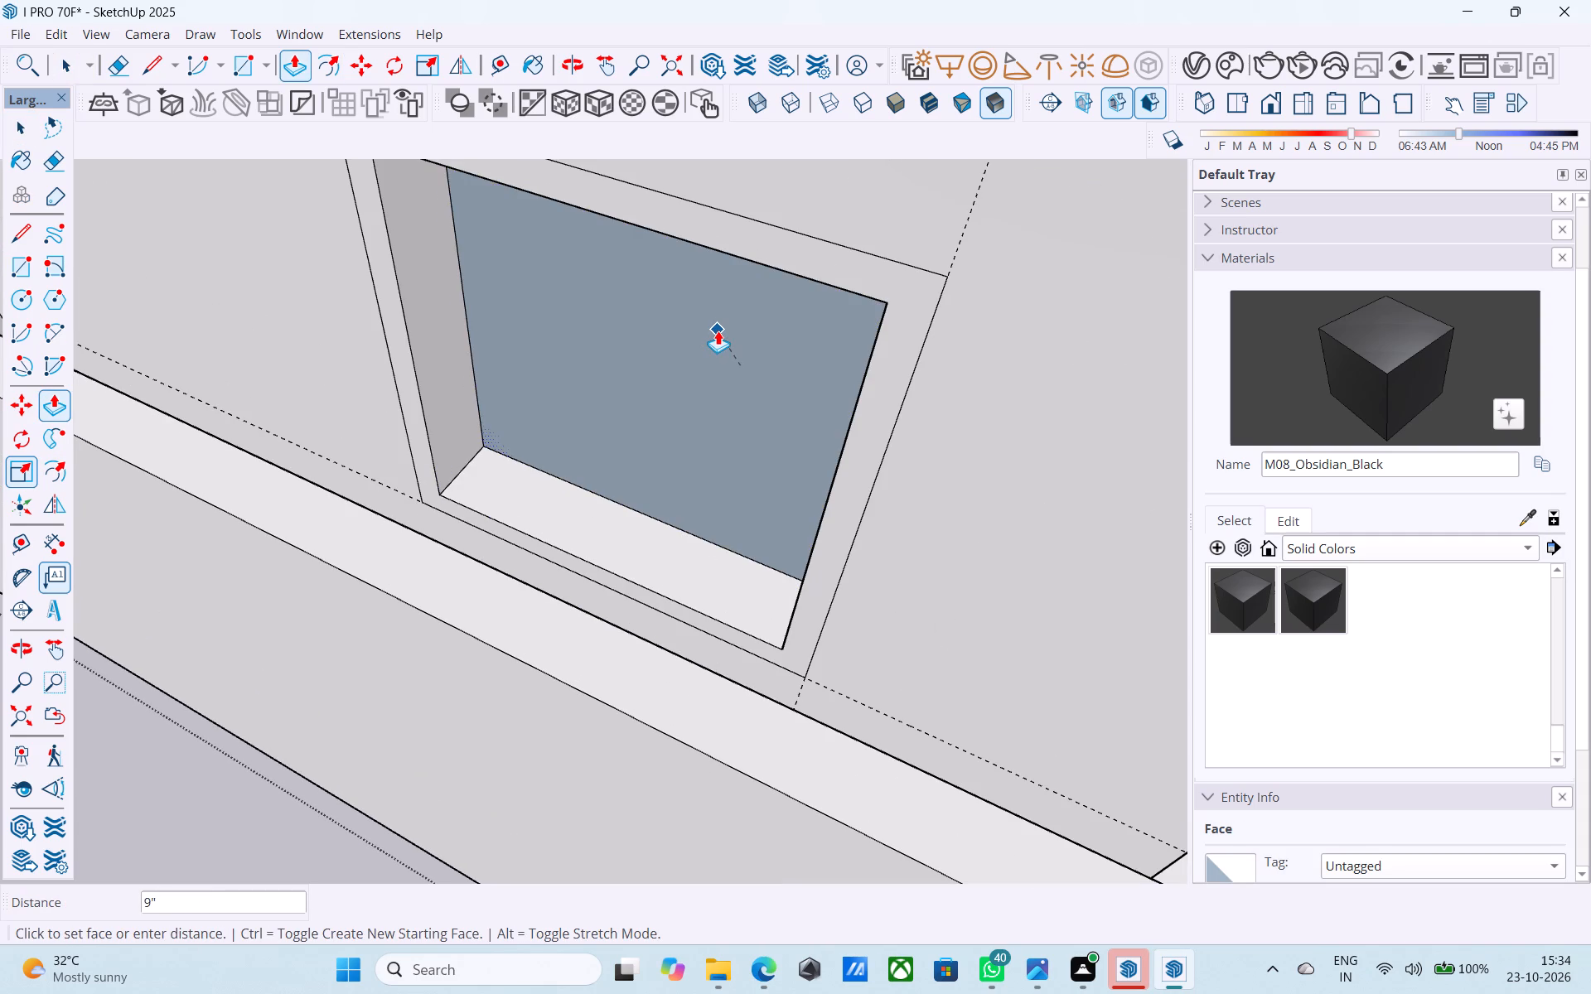
{"action": "left_click", "coordinate": [719, 331]}
Offset the edges of the window square directly above the lowest floor band.
{"action": "scroll", "coordinate": [723, 334], "scroll_direction": "down", "scroll_amount": 10}
{"action": "middle_click_drag", "start_coordinate": [716, 369], "coordinate": [714, 395]}
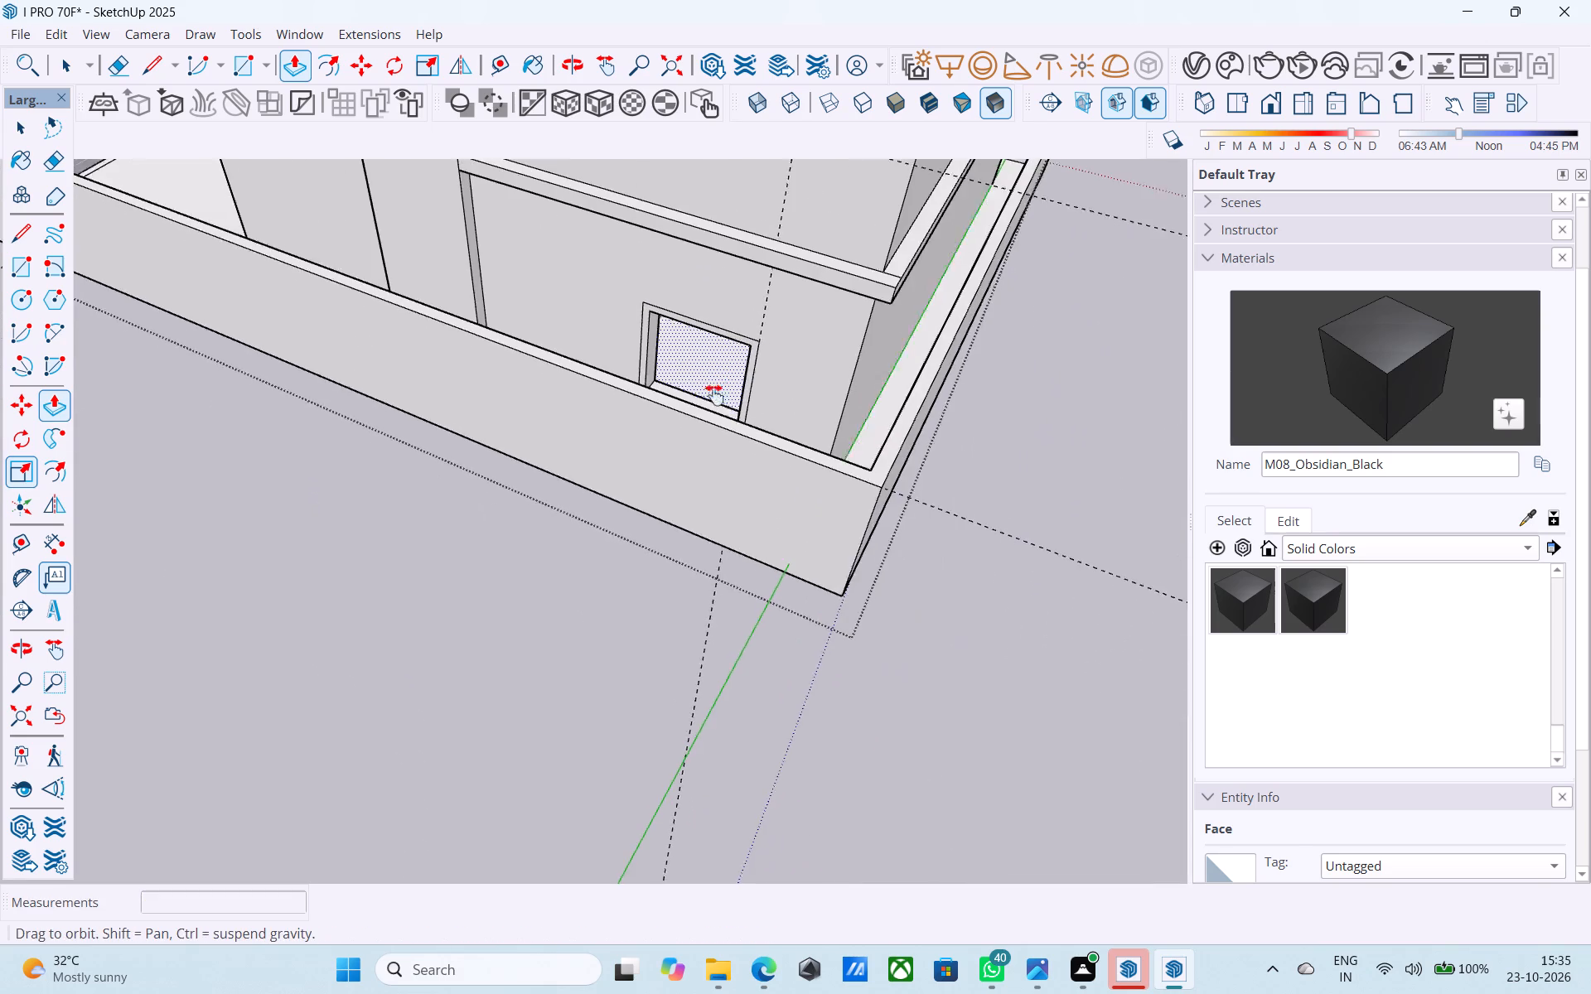
{"action": "middle_click_drag", "start_coordinate": [714, 395], "coordinate": [713, 643]}
{"action": "key", "text": "space"}
{"action": "scroll", "coordinate": [724, 502], "scroll_direction": "up", "scroll_amount": 5}
{"action": "left_click", "coordinate": [724, 502]}
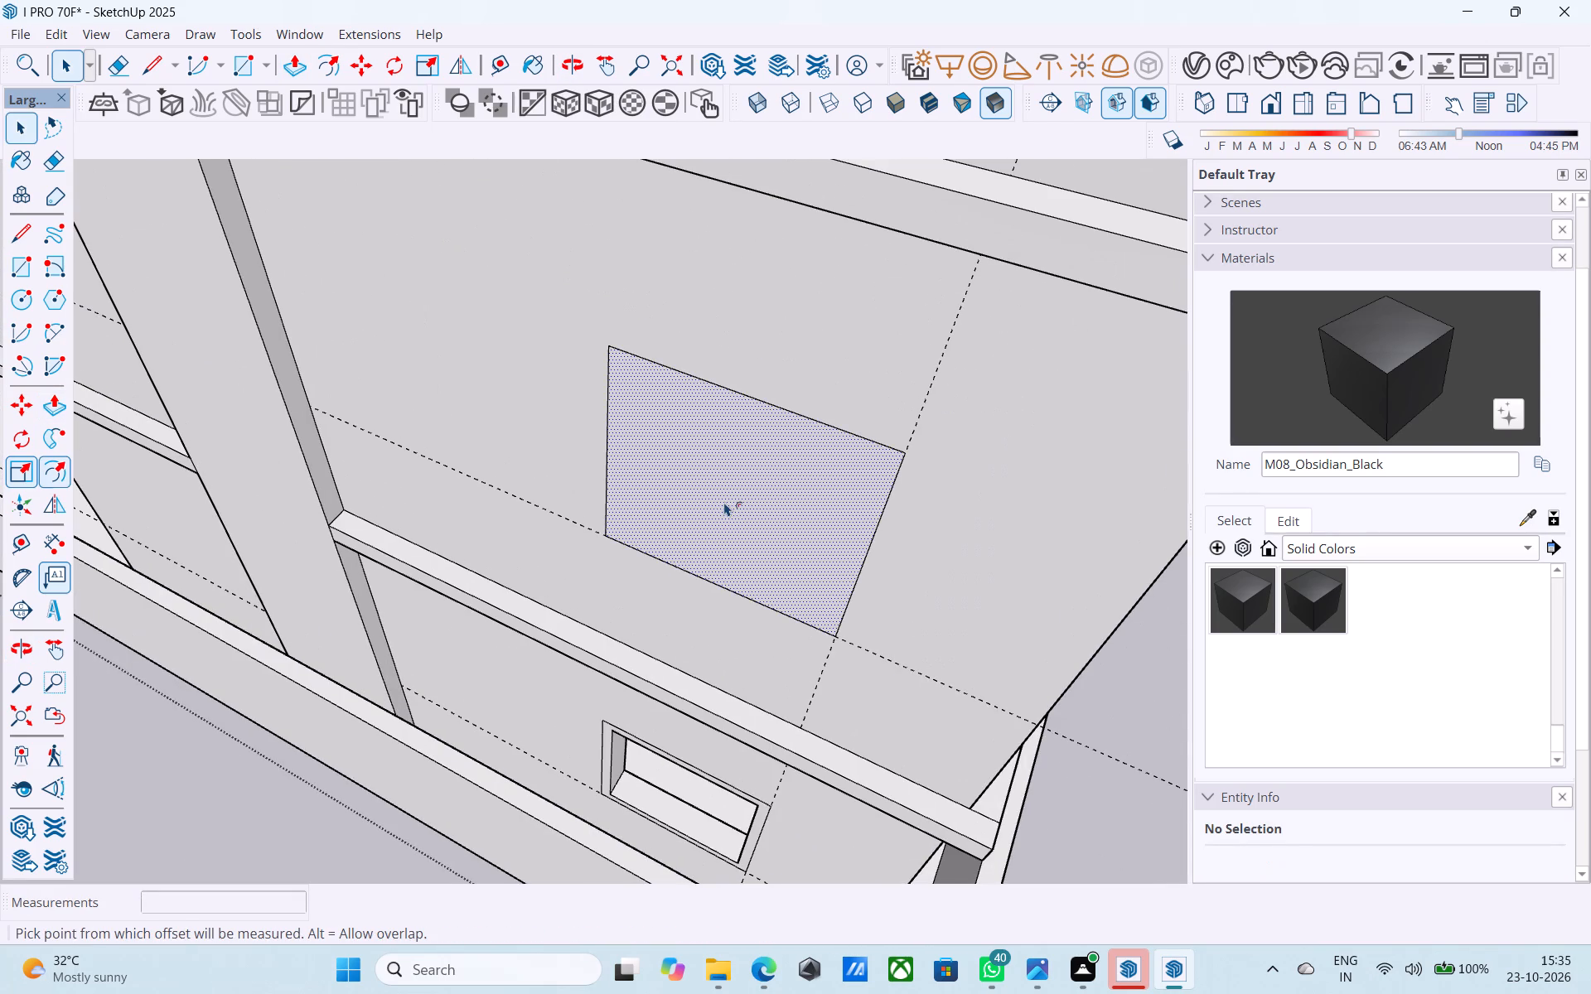
{"action": "key", "text": "f"}
{"action": "left_click", "coordinate": [724, 502]}
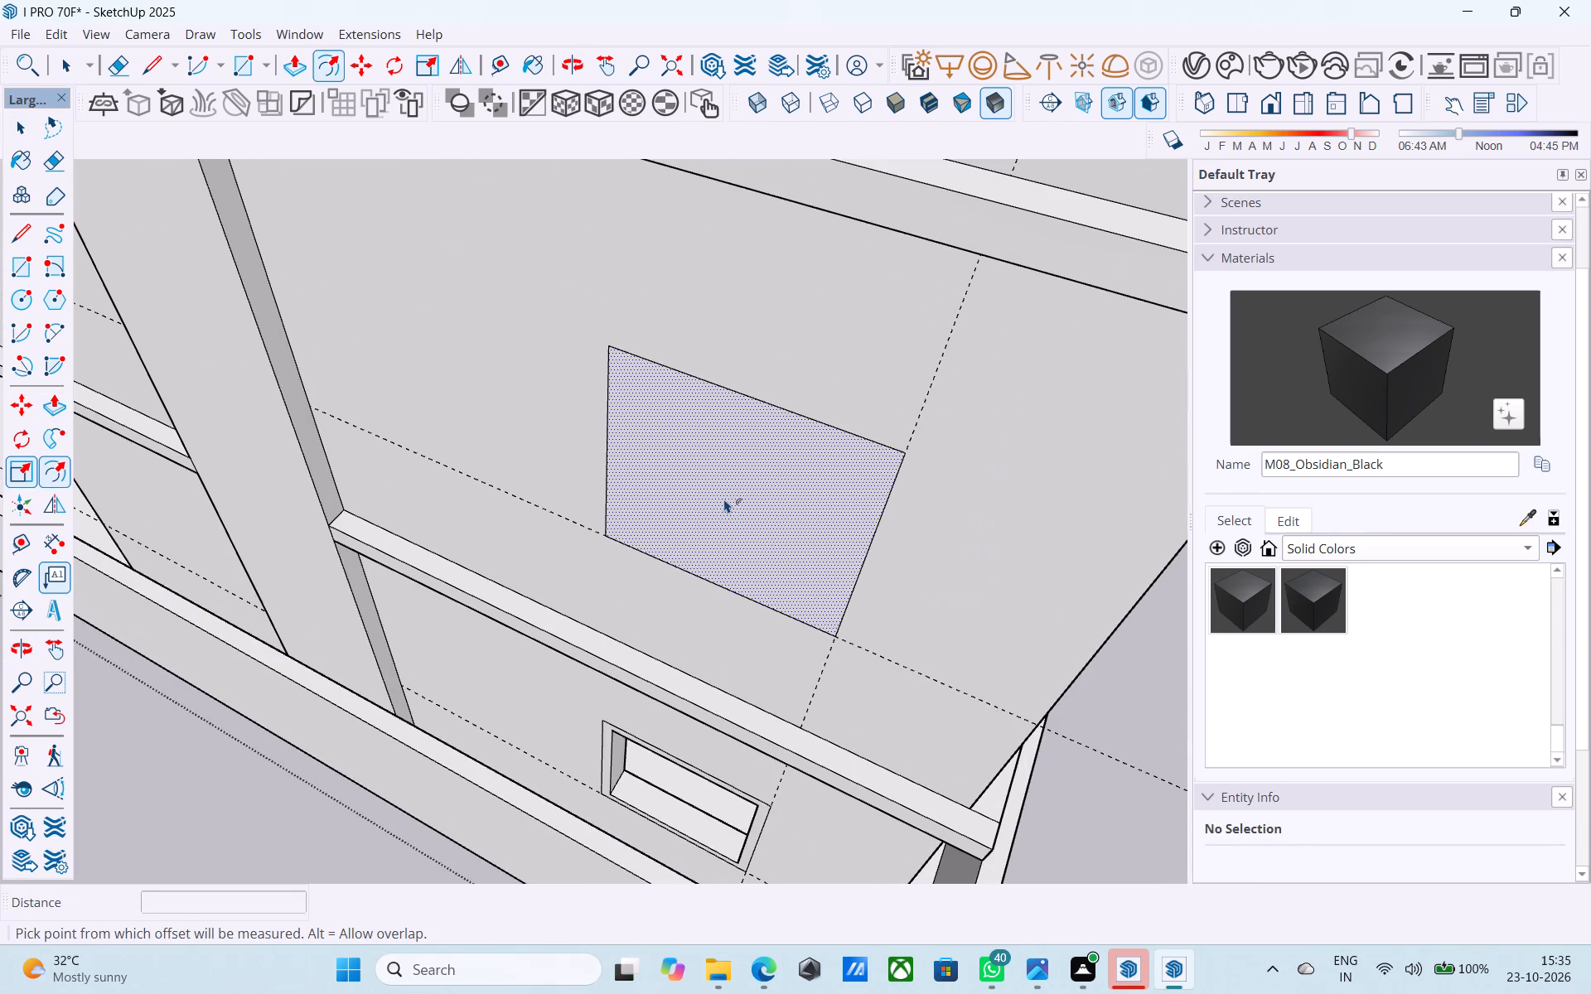